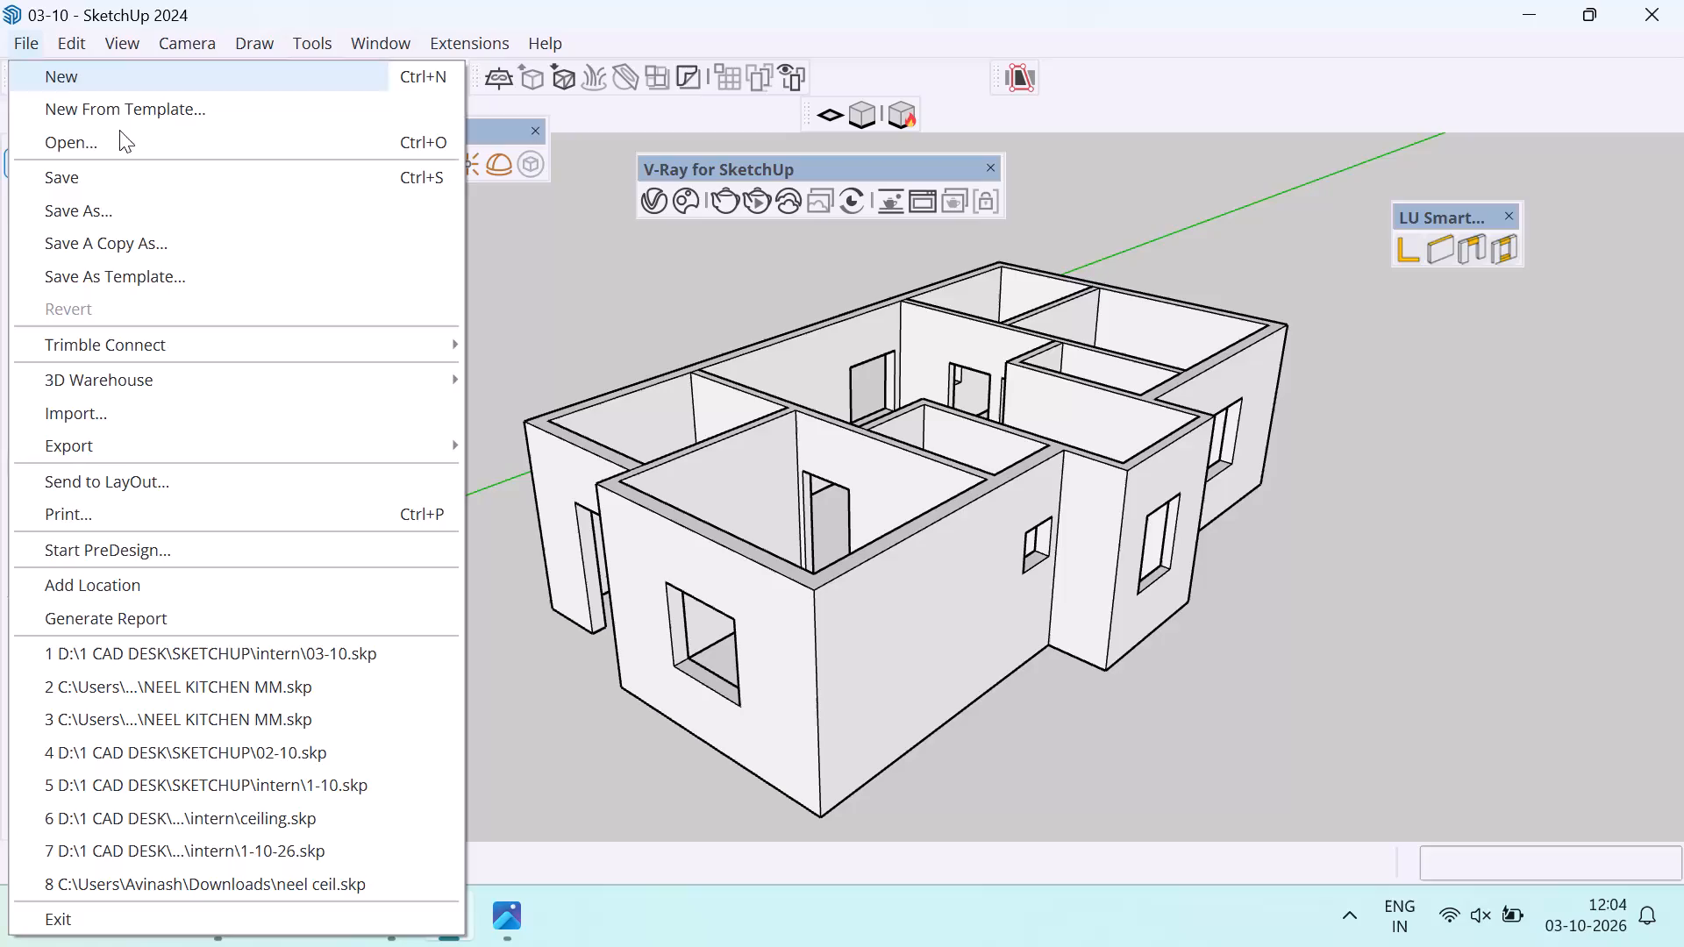
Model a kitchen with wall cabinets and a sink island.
Start a new, empty model in place of the open house model.
click(106, 133)
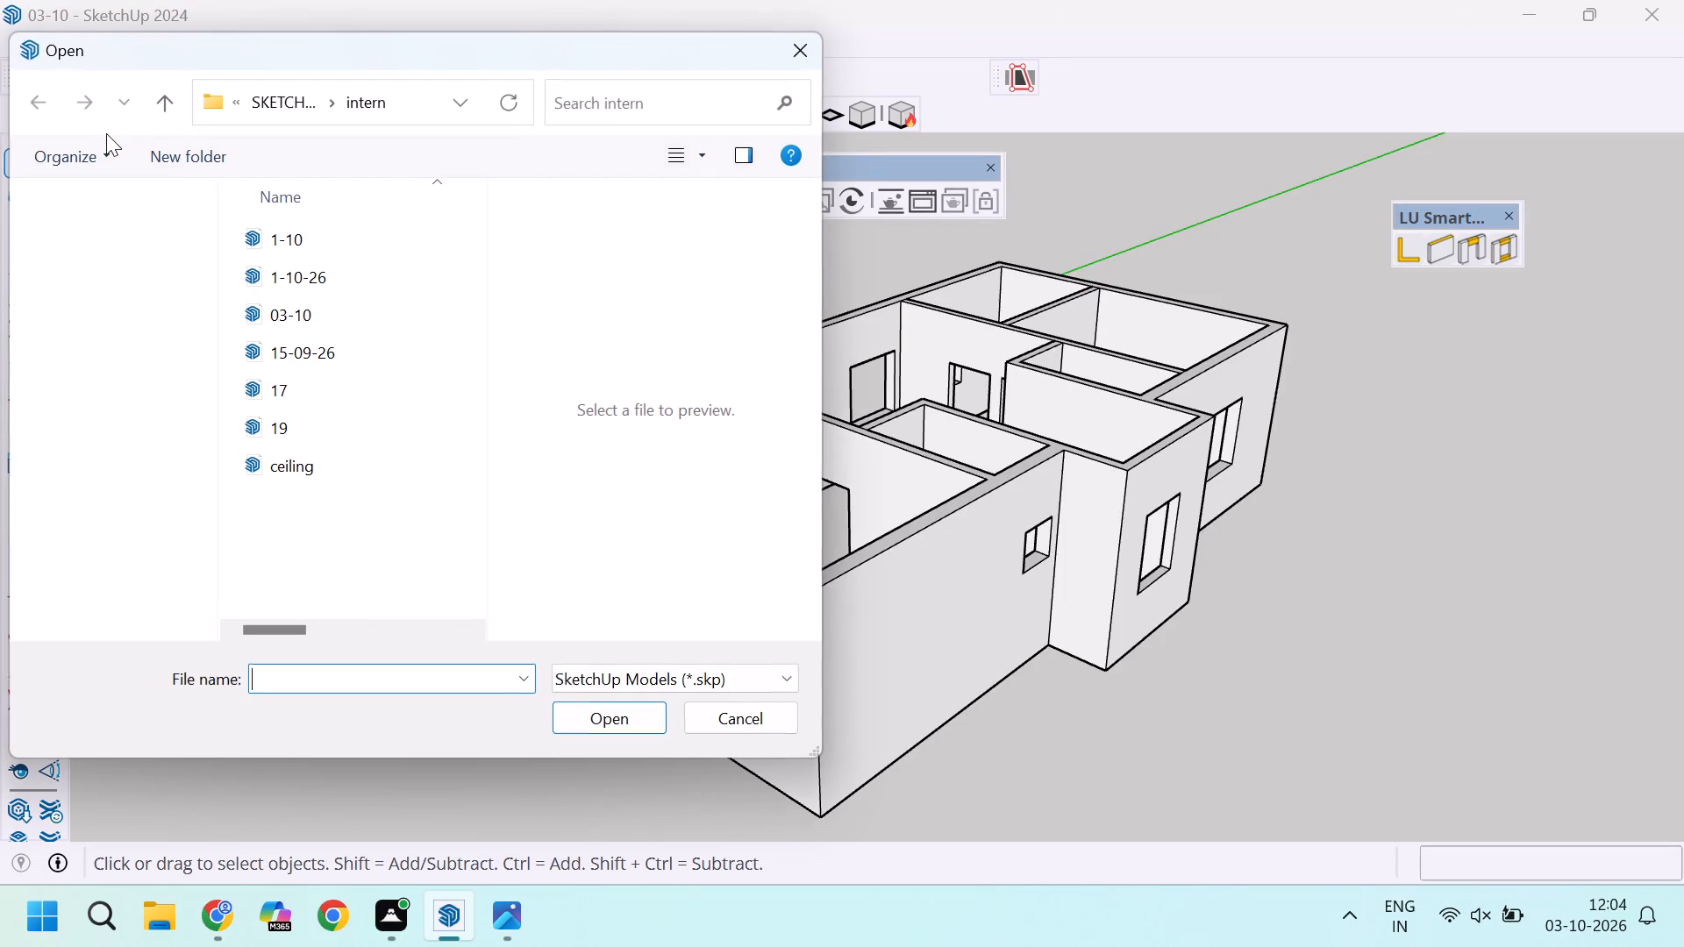
click(804, 59)
click(20, 33)
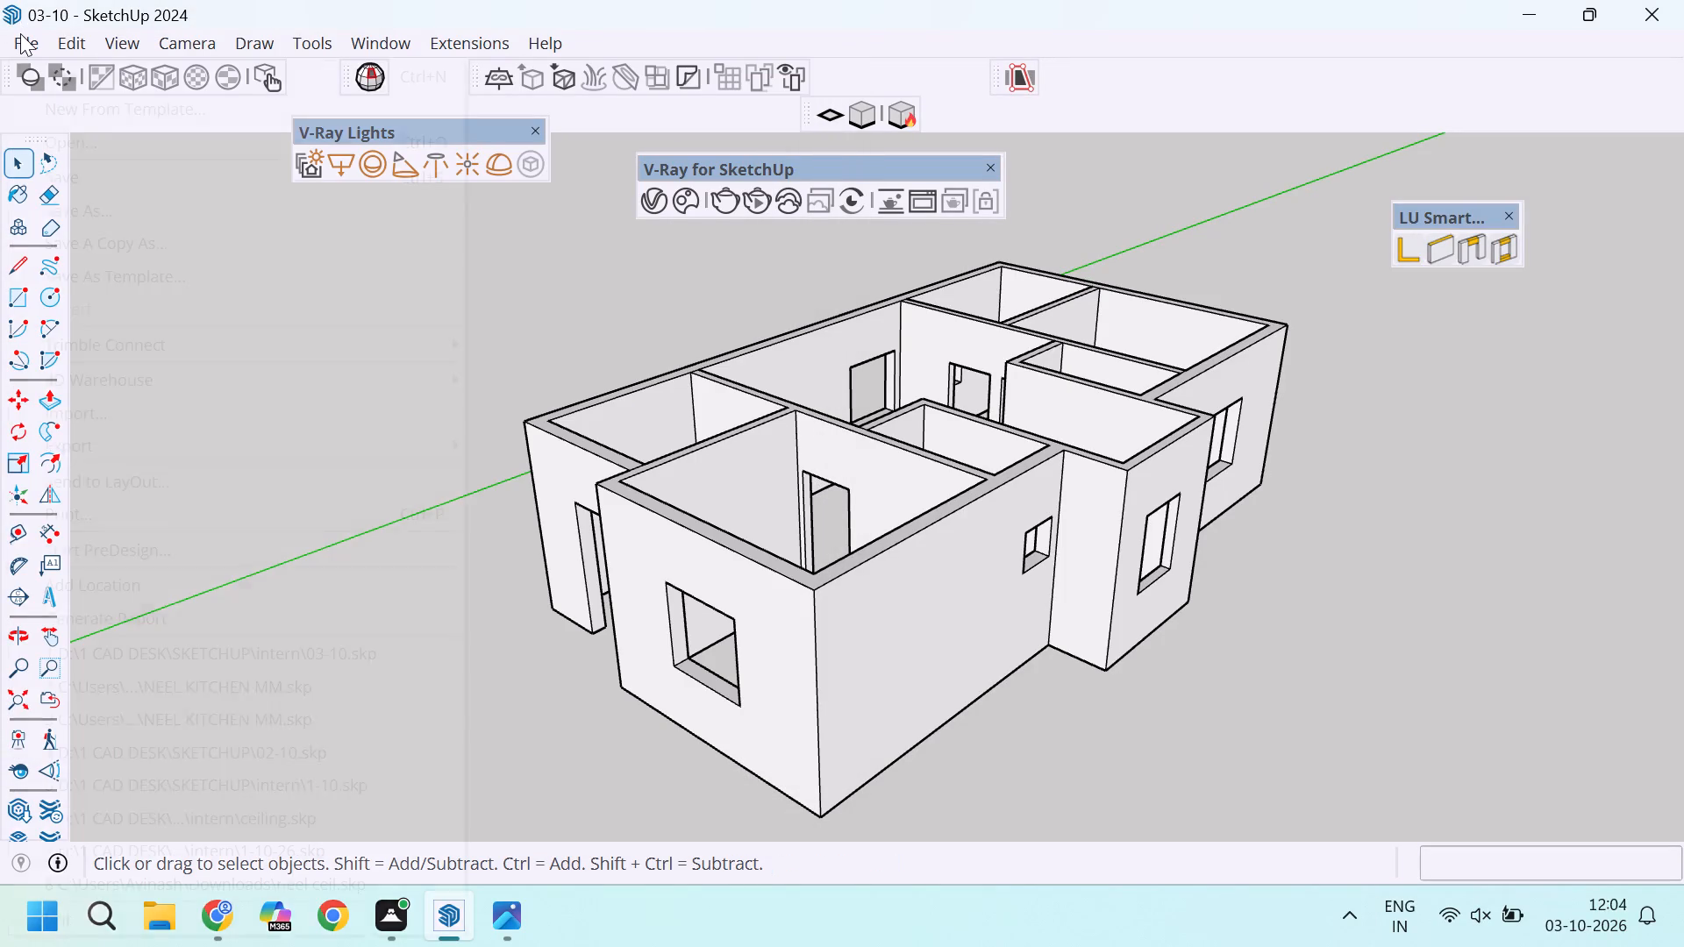
click(135, 84)
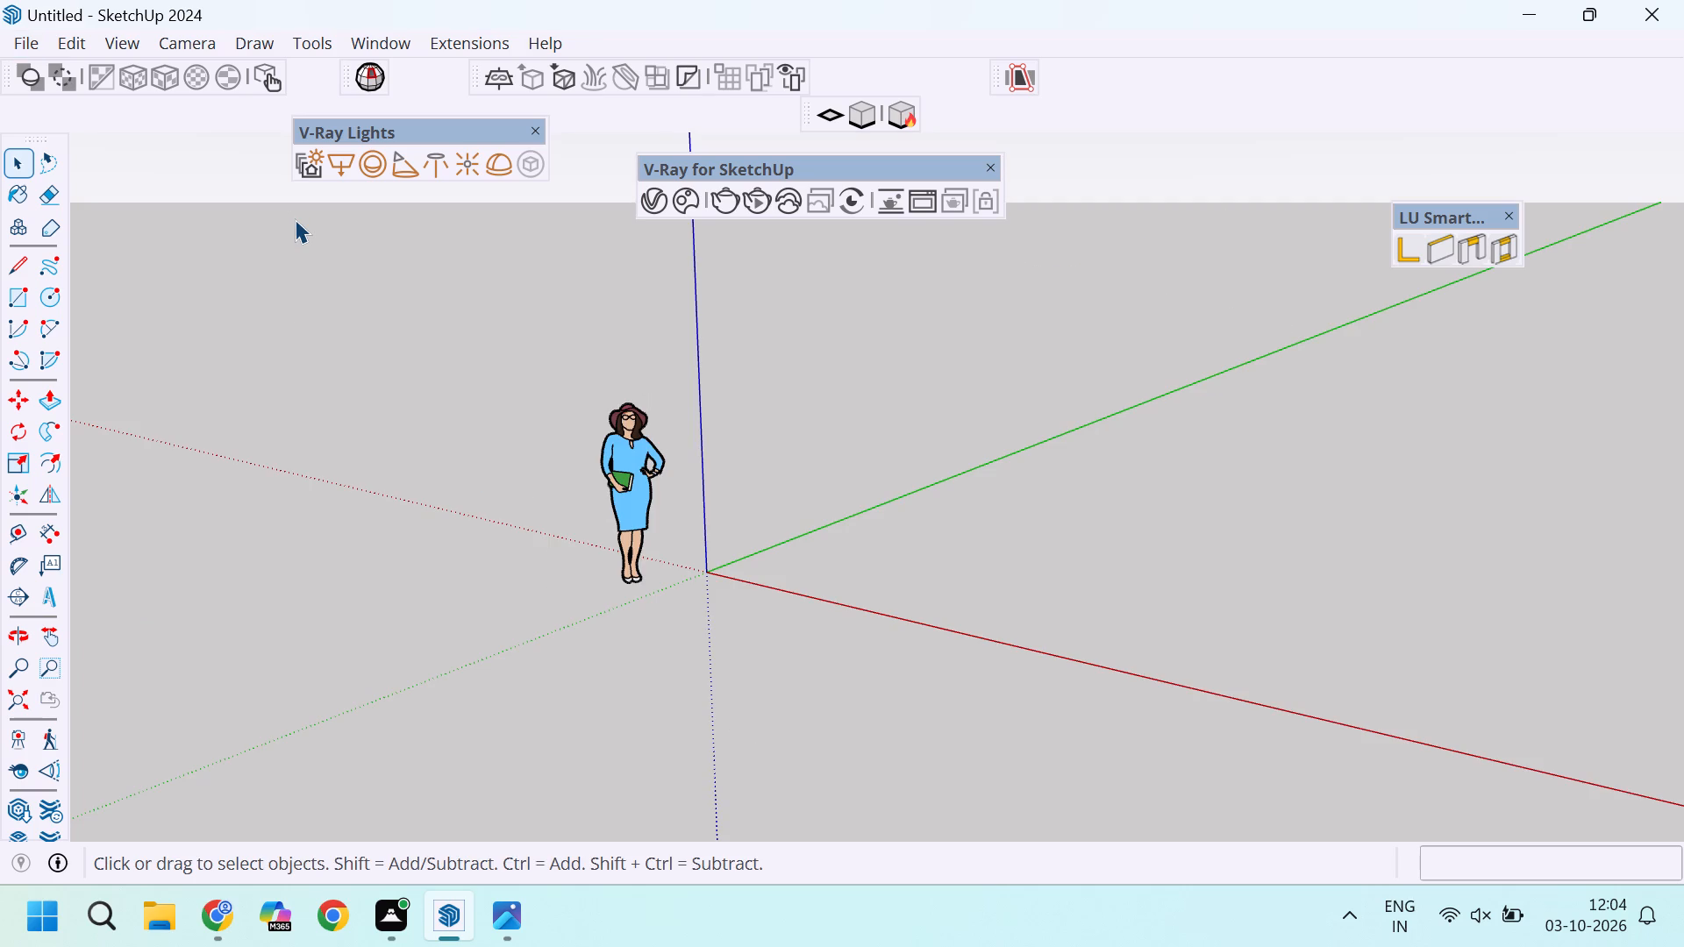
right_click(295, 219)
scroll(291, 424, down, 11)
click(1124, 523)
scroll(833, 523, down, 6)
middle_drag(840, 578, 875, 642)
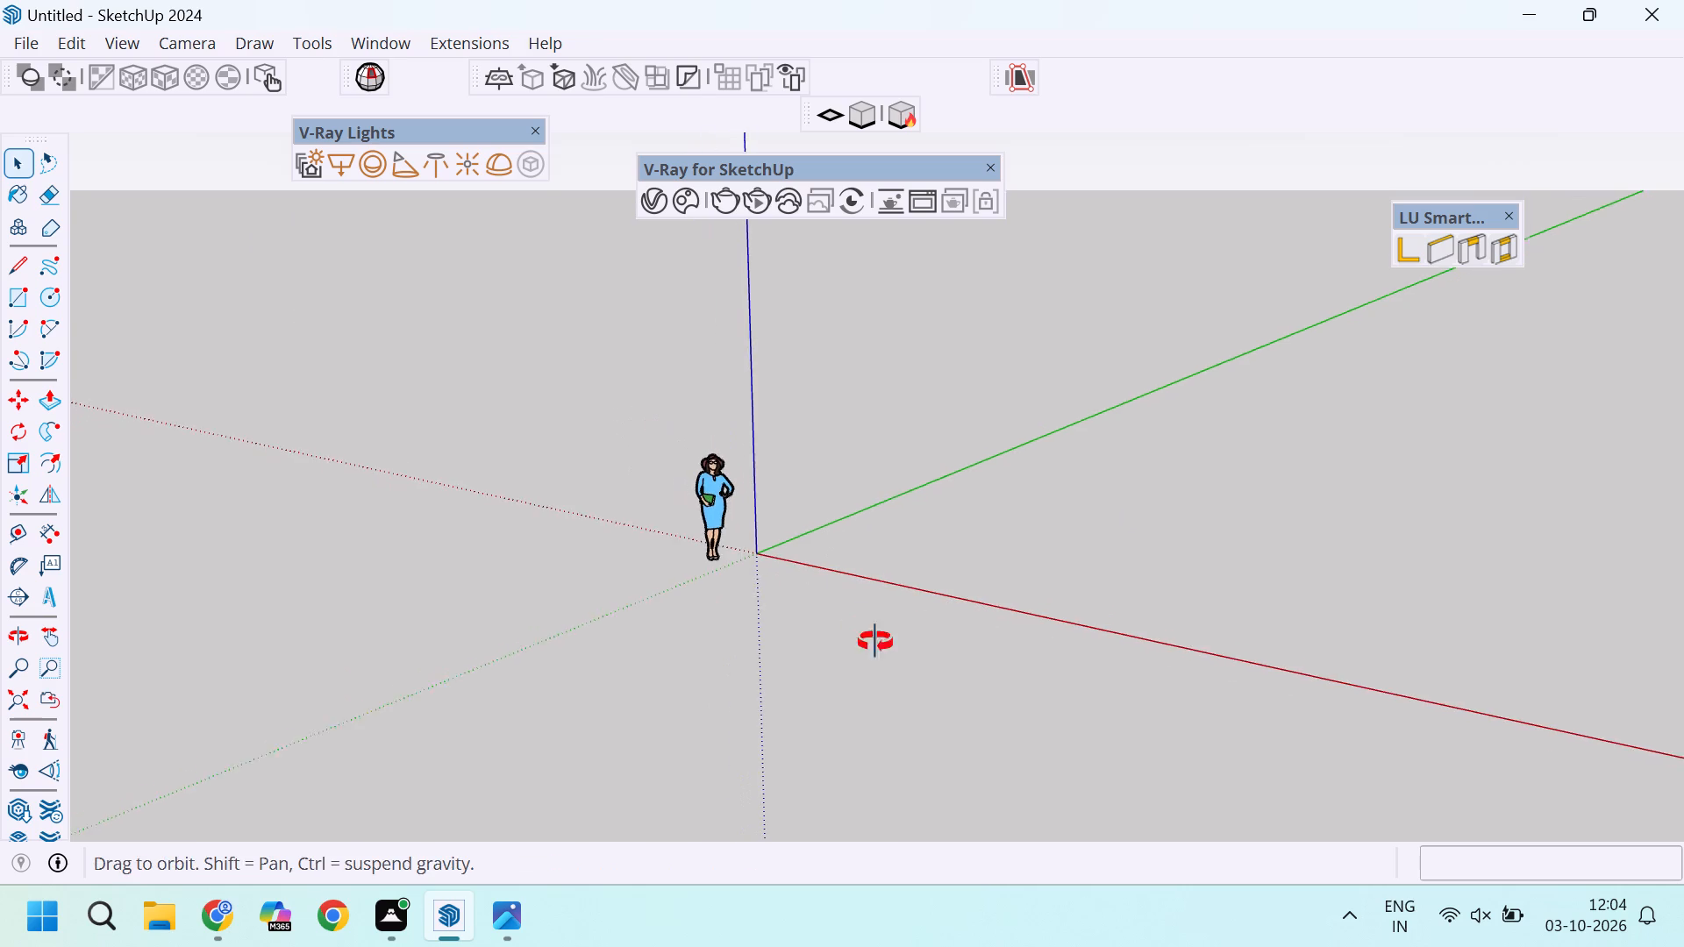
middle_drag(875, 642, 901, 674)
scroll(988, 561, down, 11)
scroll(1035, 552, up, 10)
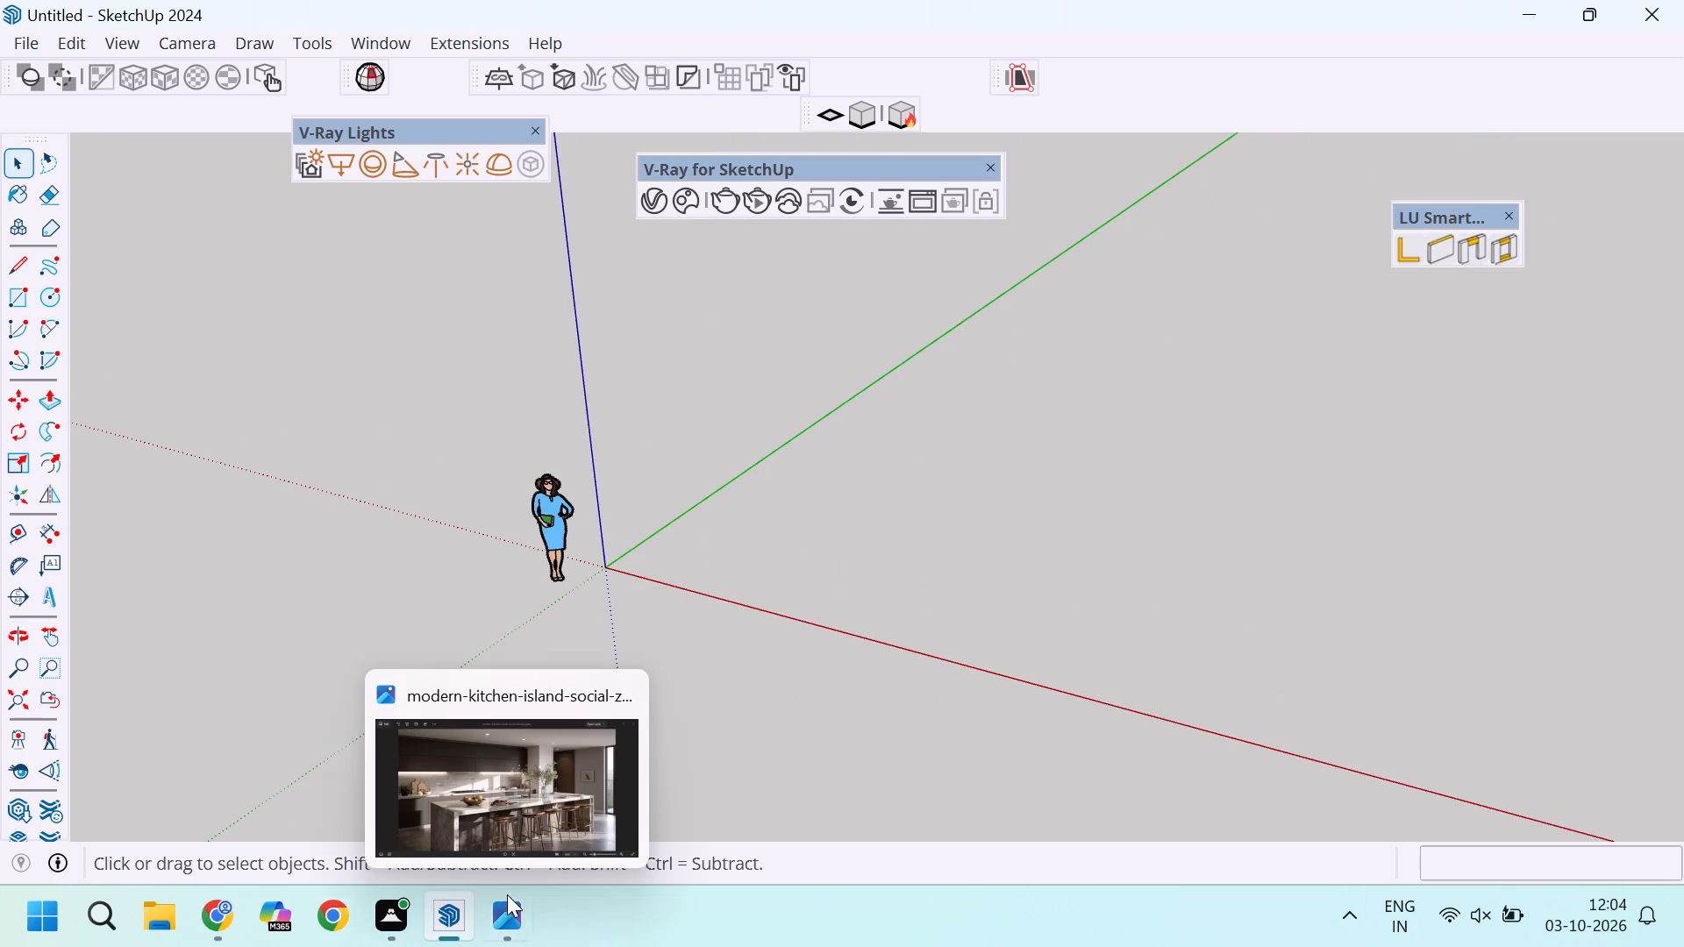
Open the modern kitchen island reference photo and arrange it side by side with the untitled SketchUp model.
click(565, 807)
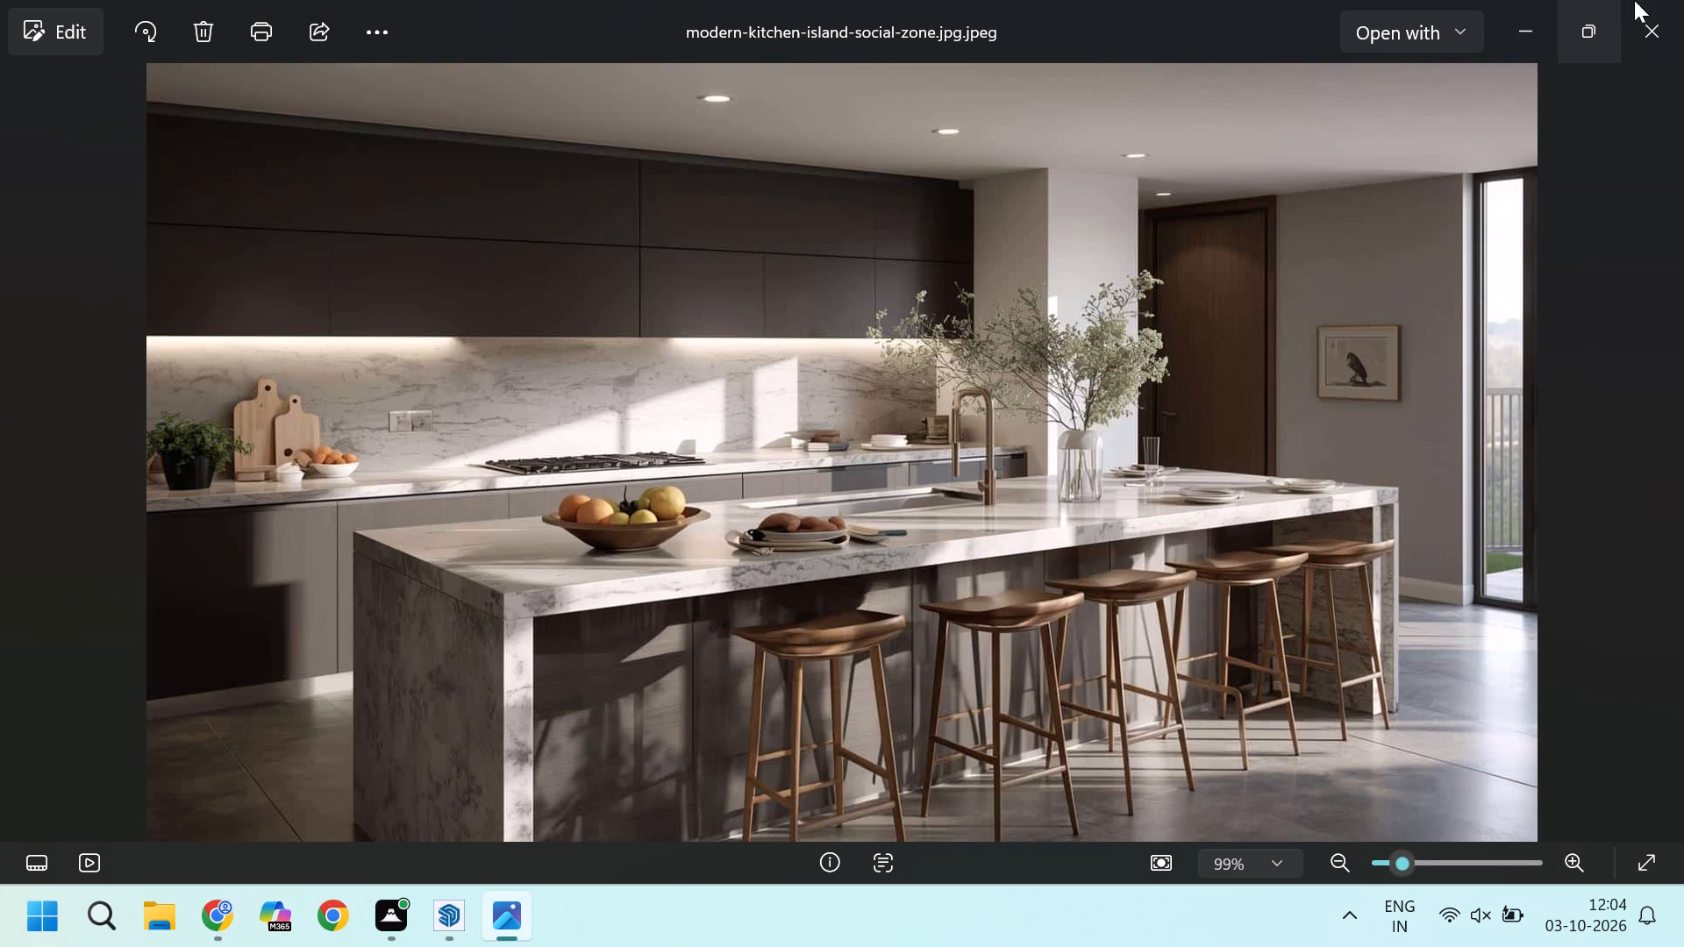
click(1588, 21)
drag(938, 173, 1101, 173)
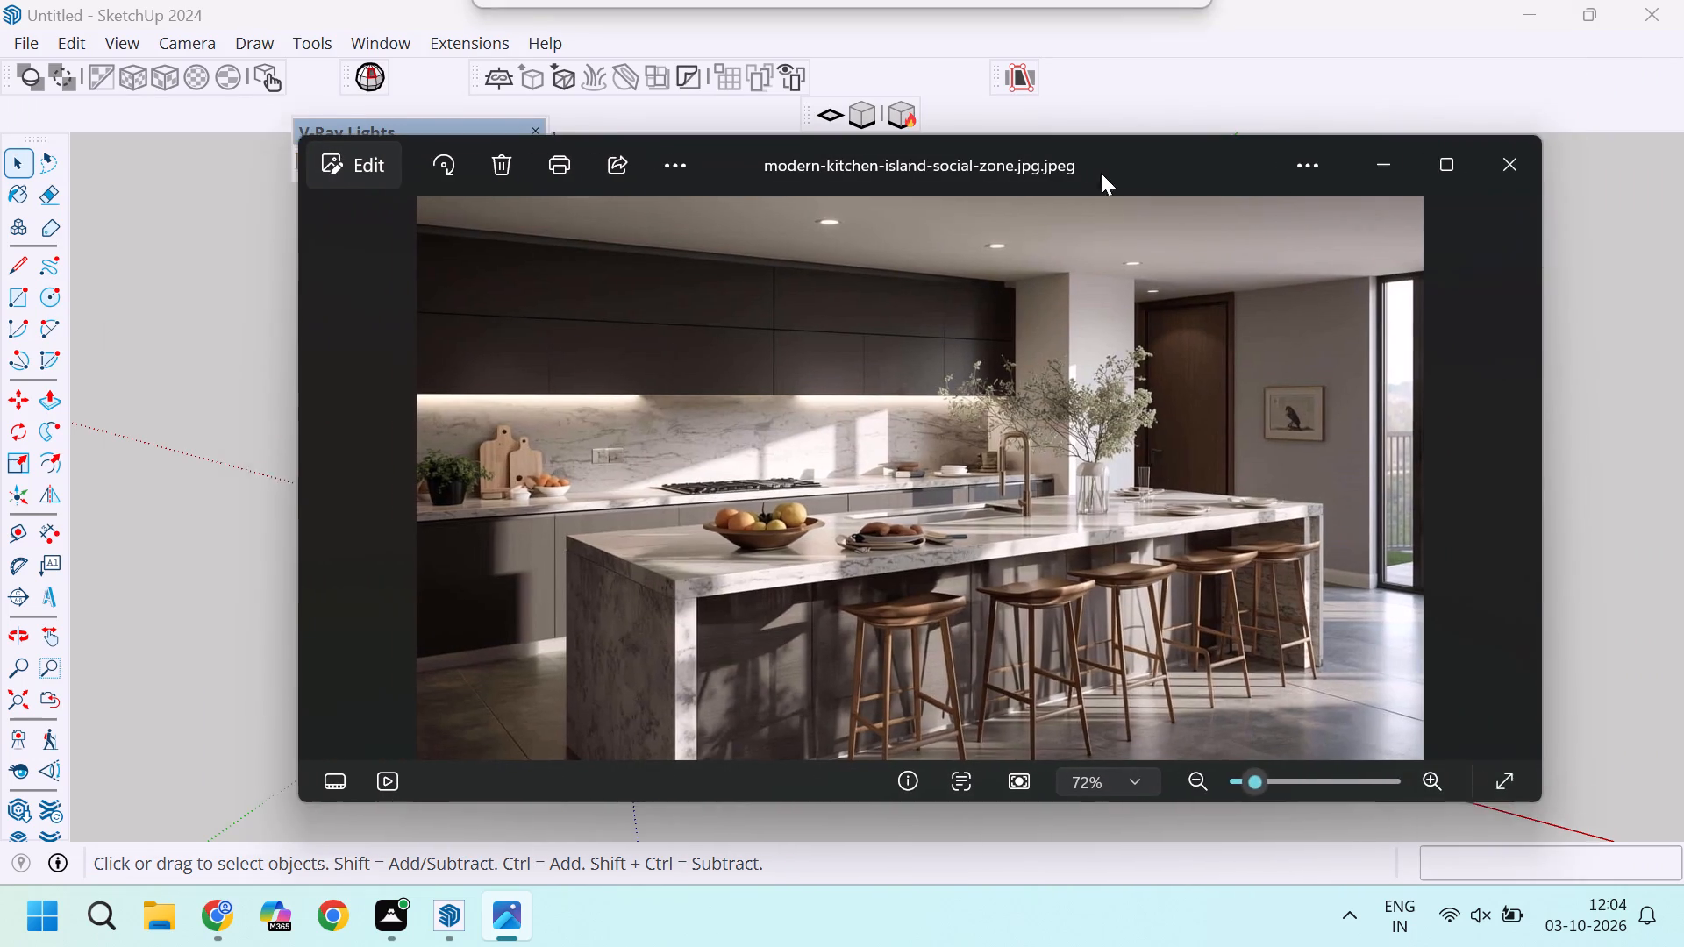
drag(1101, 173, 1599, 174)
scroll(522, 388, down, 5)
scroll(205, 452, down, 5)
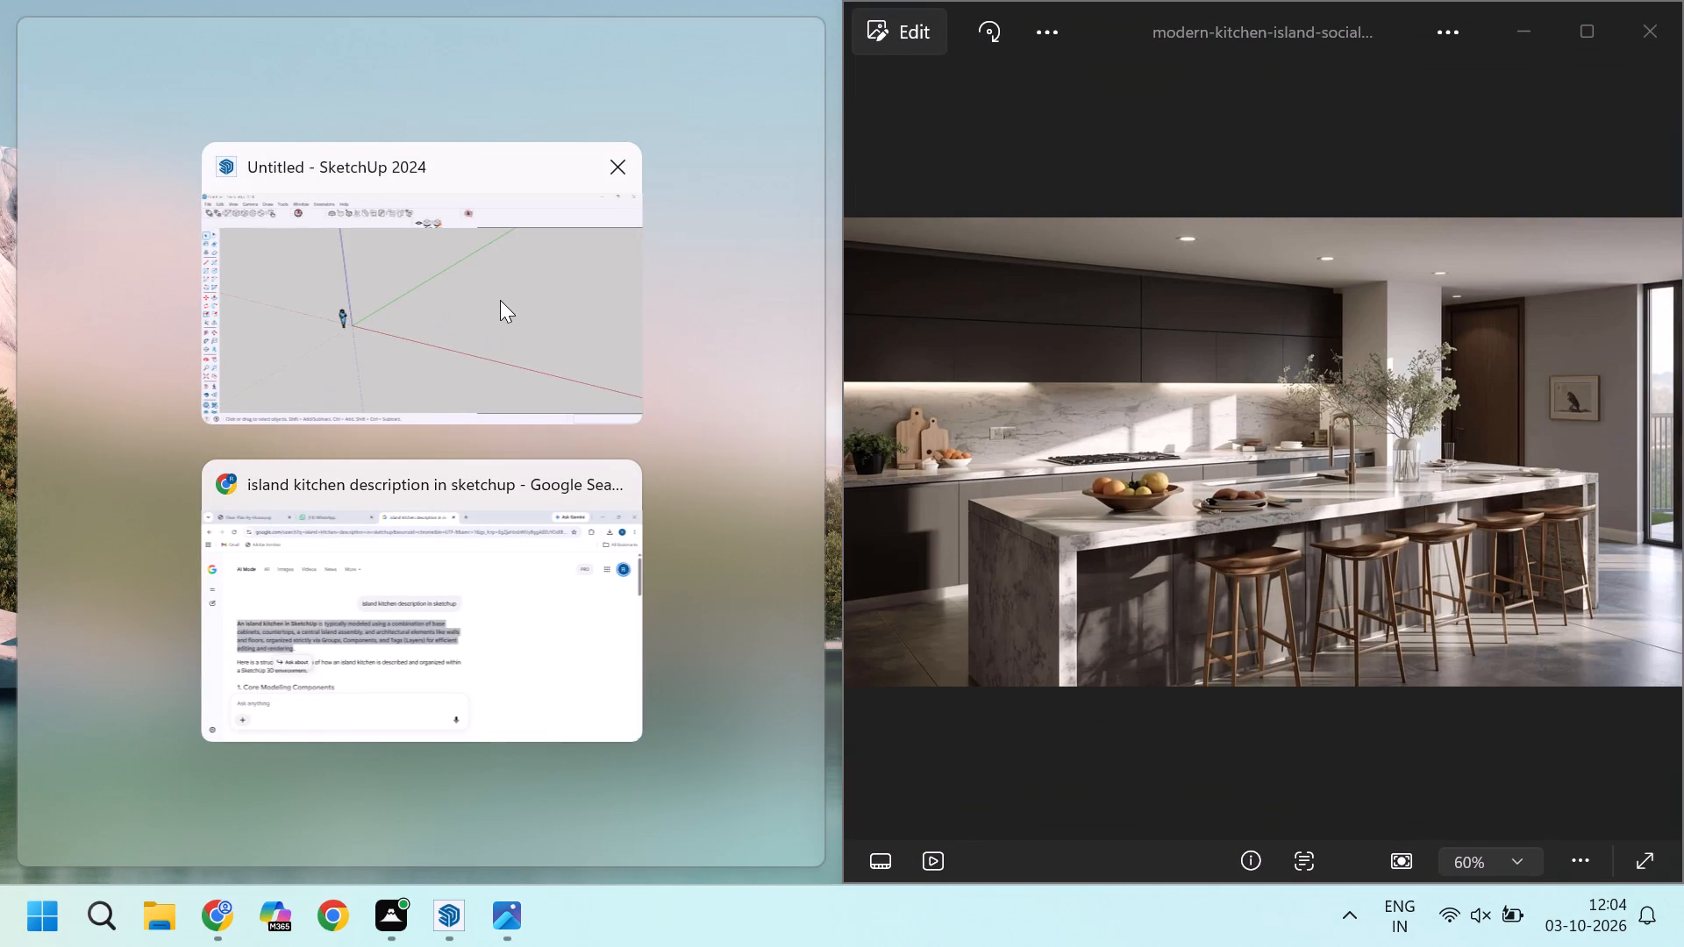
click(500, 300)
Delete the default human figure standing beside the origin.
scroll(537, 422, down, 20)
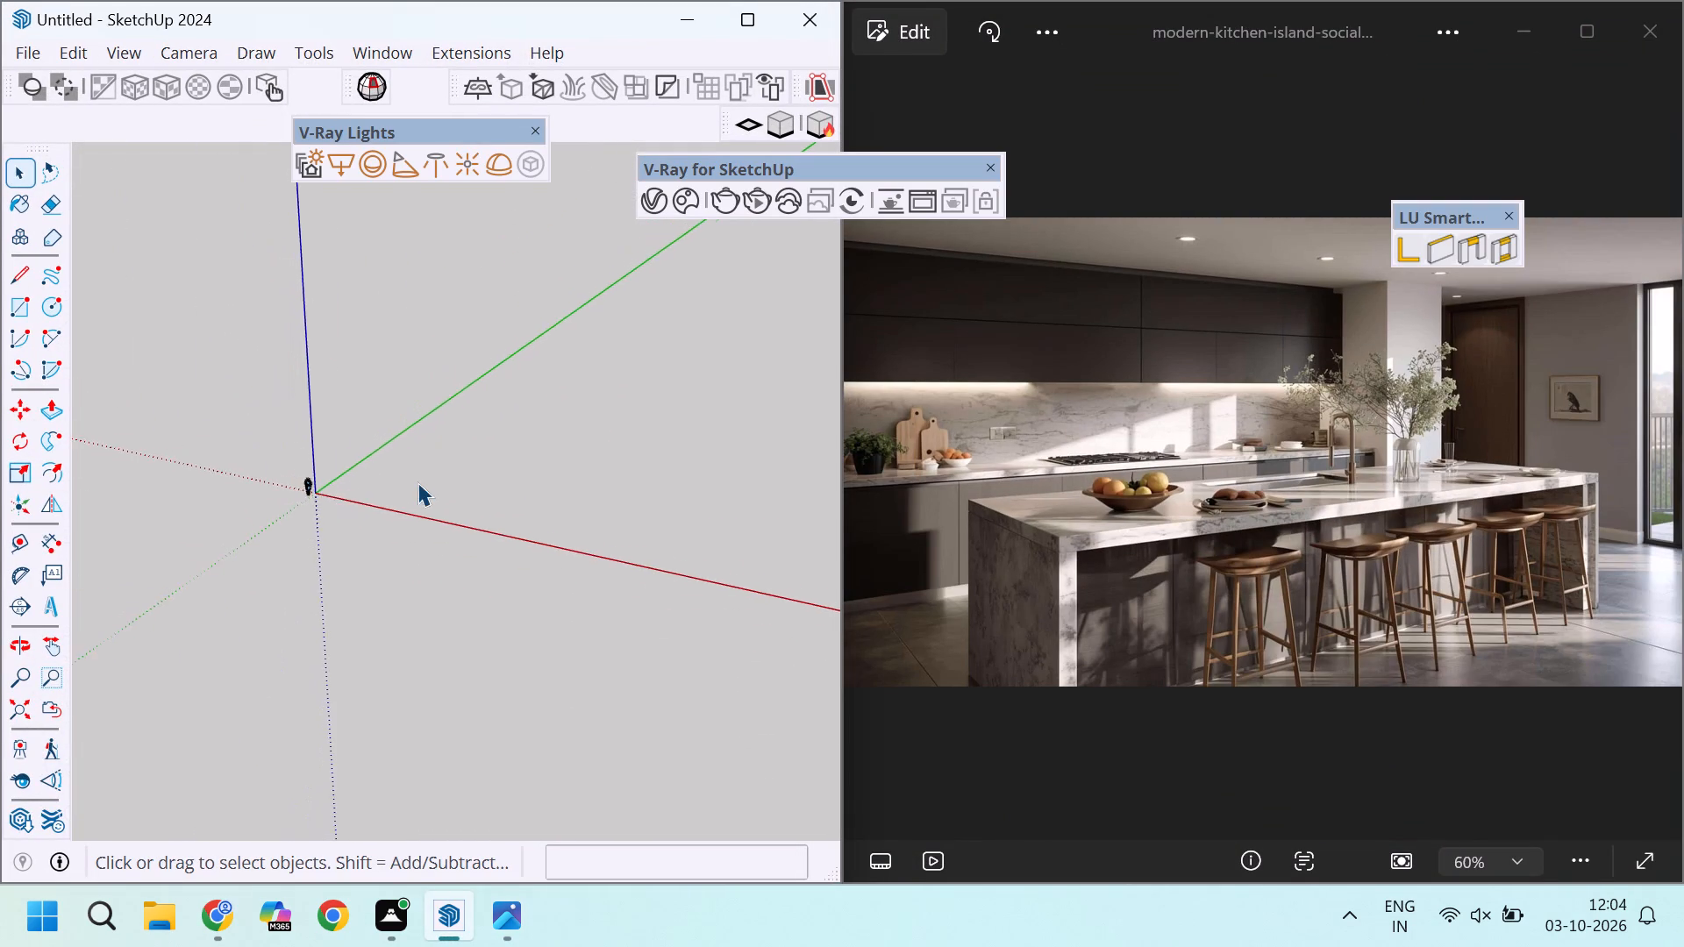
scroll(417, 482, down, 2)
middle_drag(405, 490, 551, 503)
scroll(245, 480, up, 1)
scroll(238, 482, down, 14)
scroll(393, 410, up, 5)
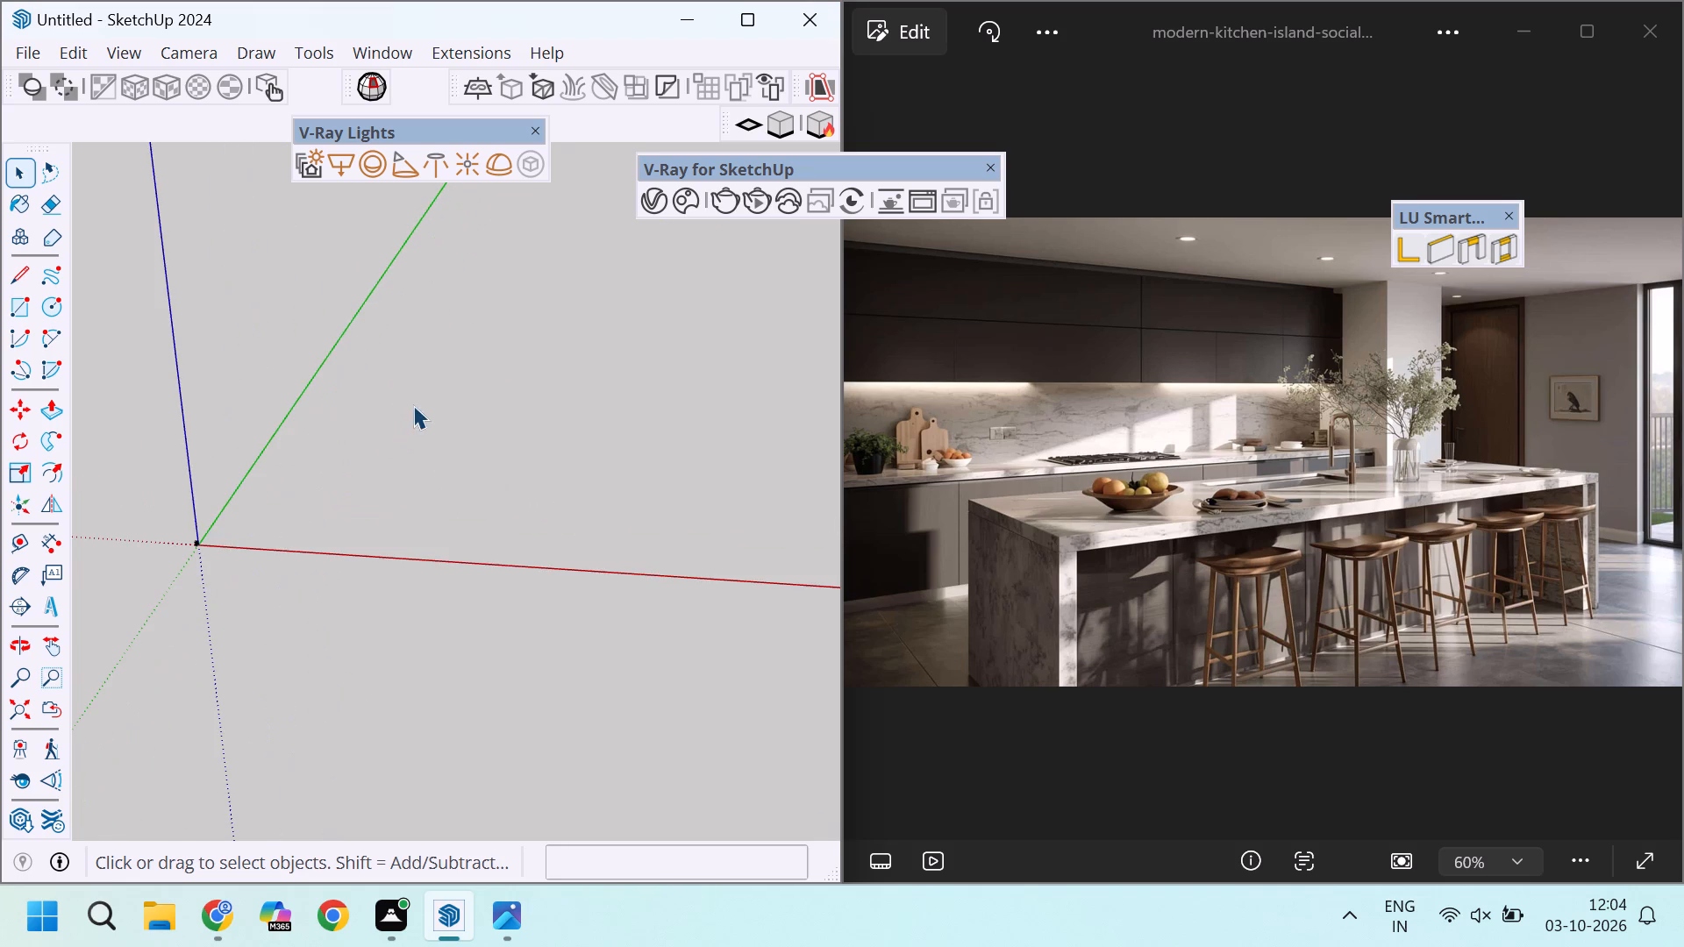
click(413, 405)
scroll(474, 463, up, 5)
middle_drag(546, 452, 375, 451)
scroll(433, 426, up, 5)
scroll(547, 424, down, 3)
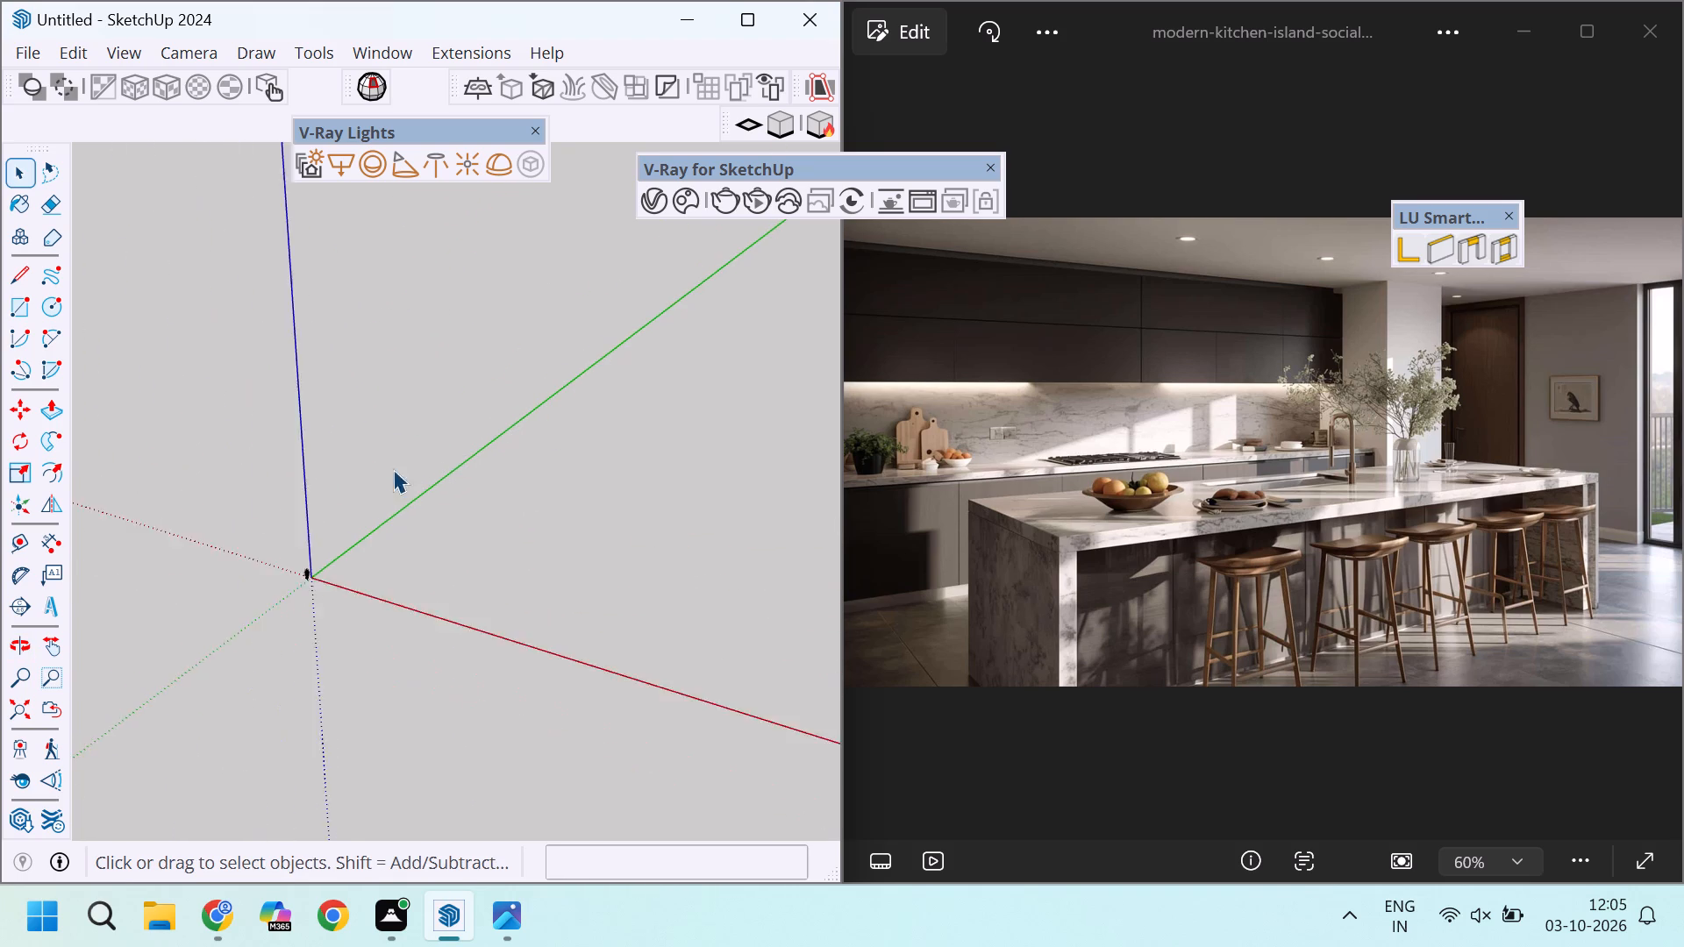
scroll(393, 469, down, 9)
scroll(325, 540, up, 20)
scroll(325, 540, up, 14)
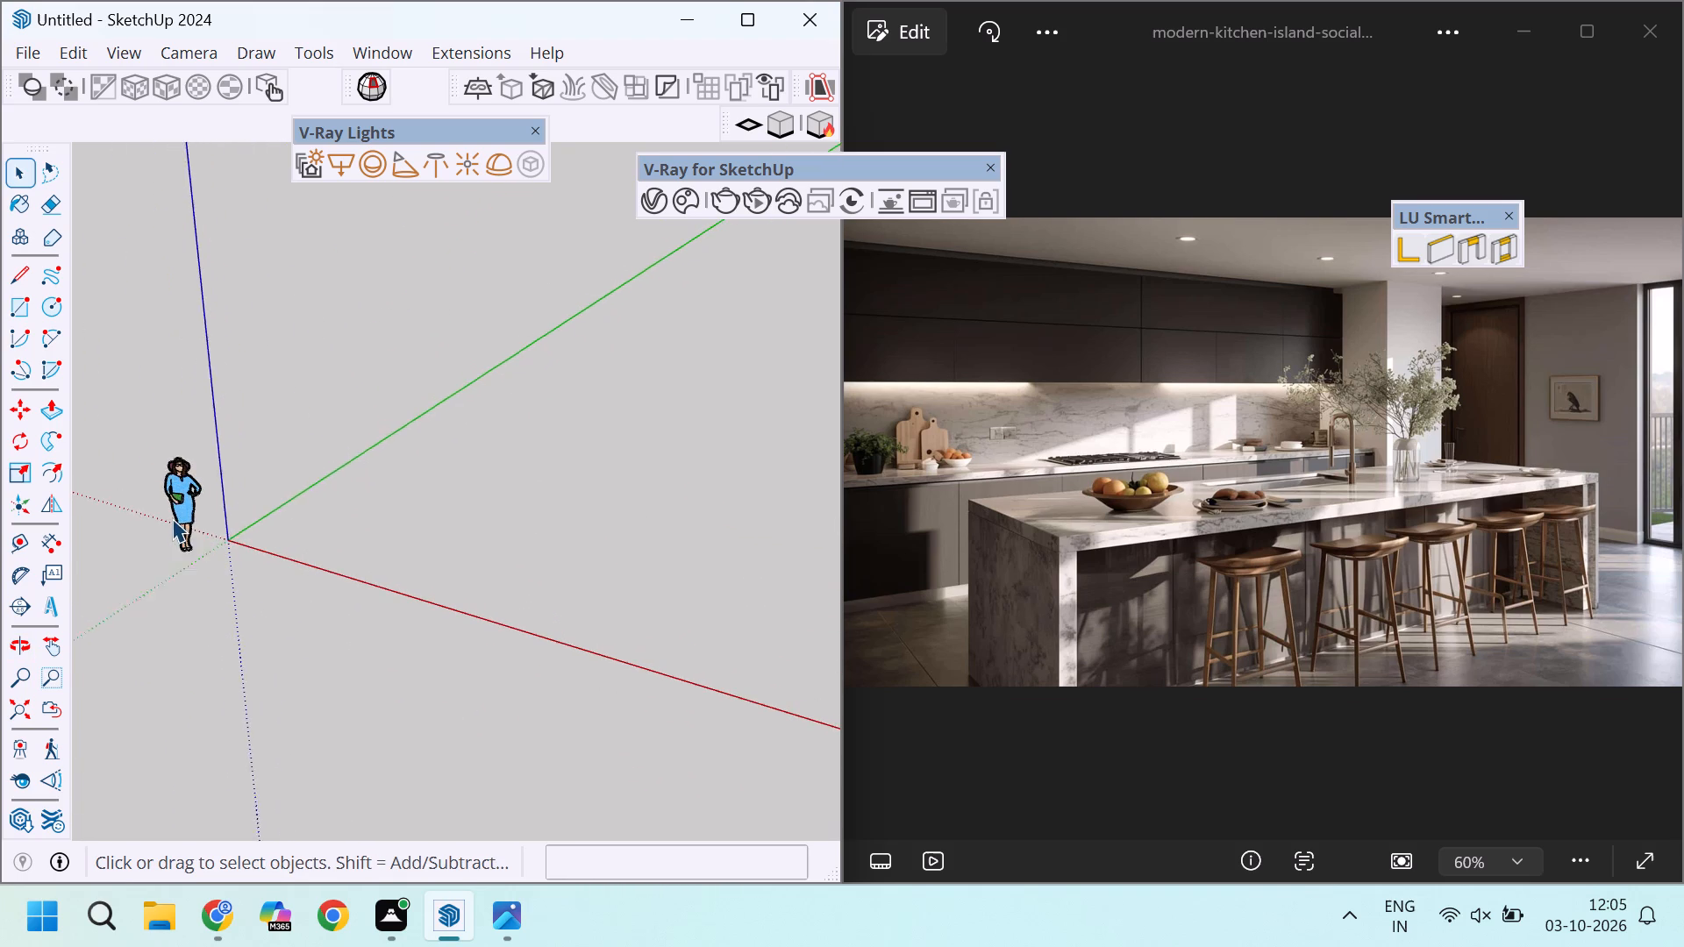
click(189, 501)
key(Delete)
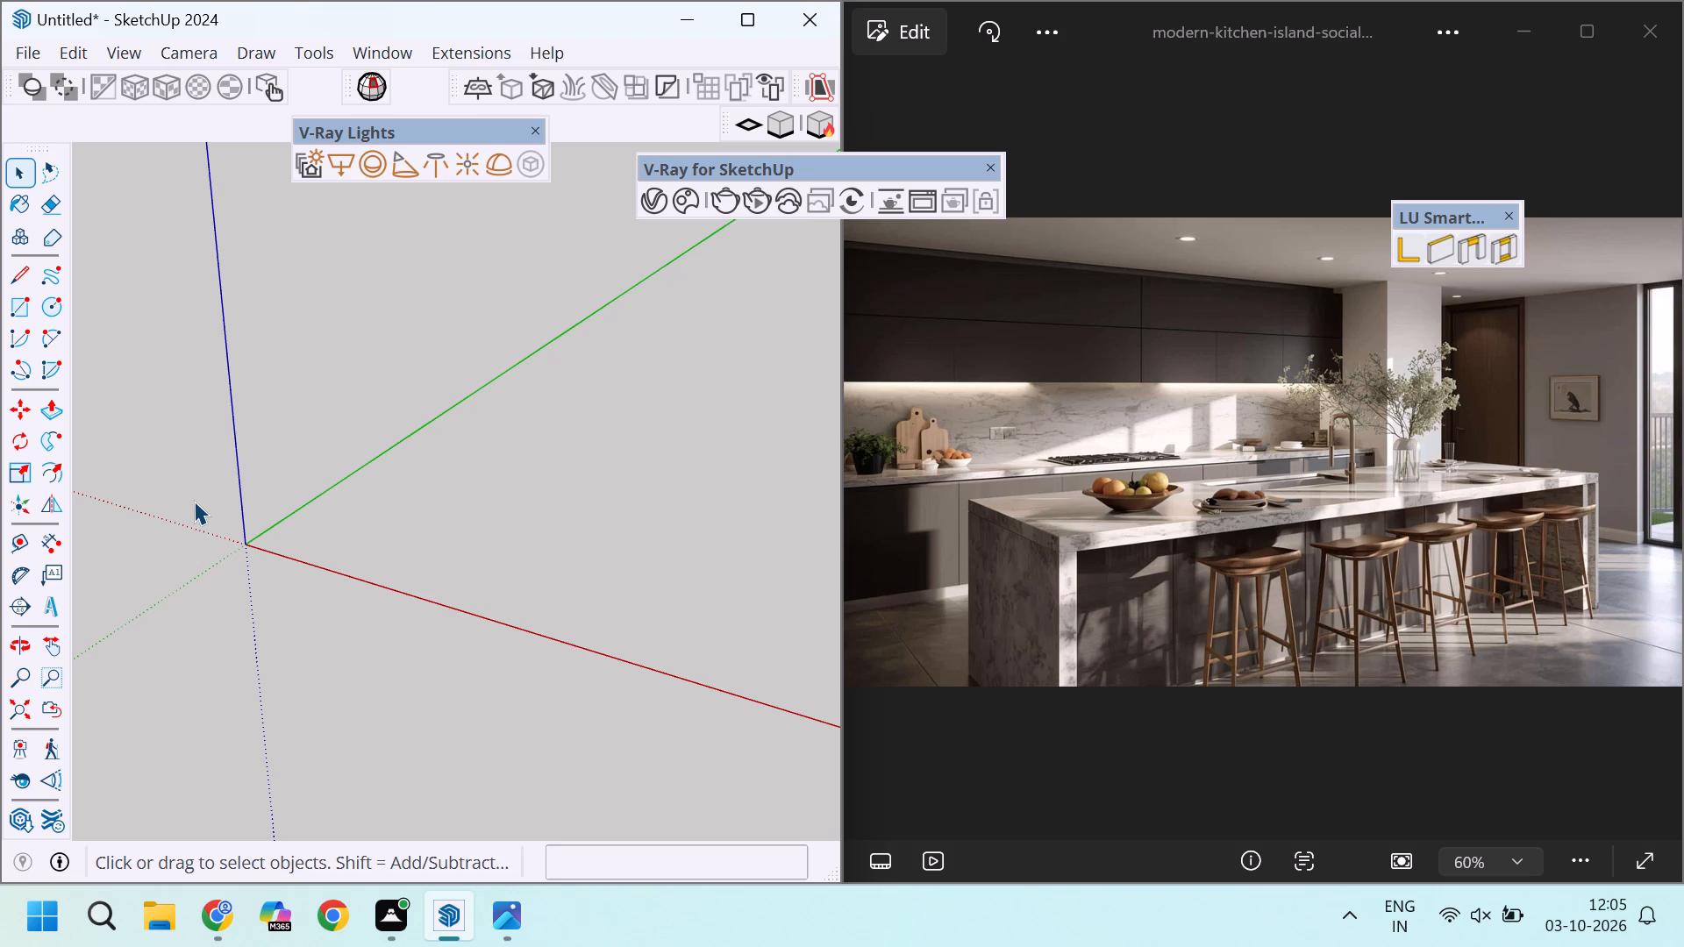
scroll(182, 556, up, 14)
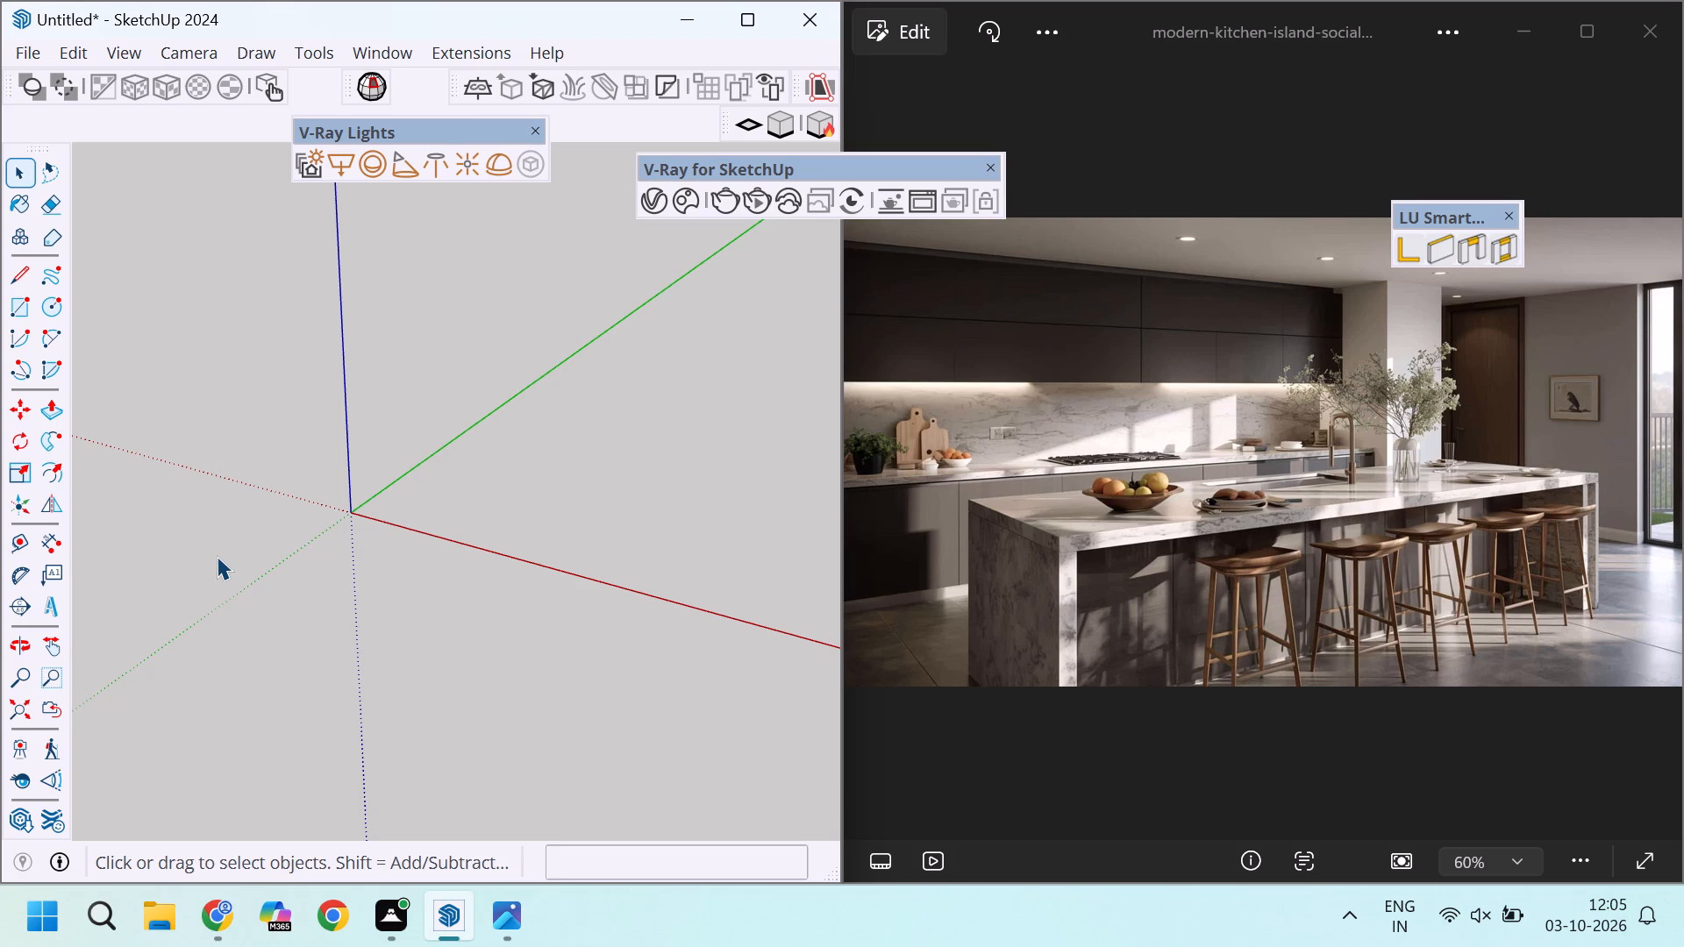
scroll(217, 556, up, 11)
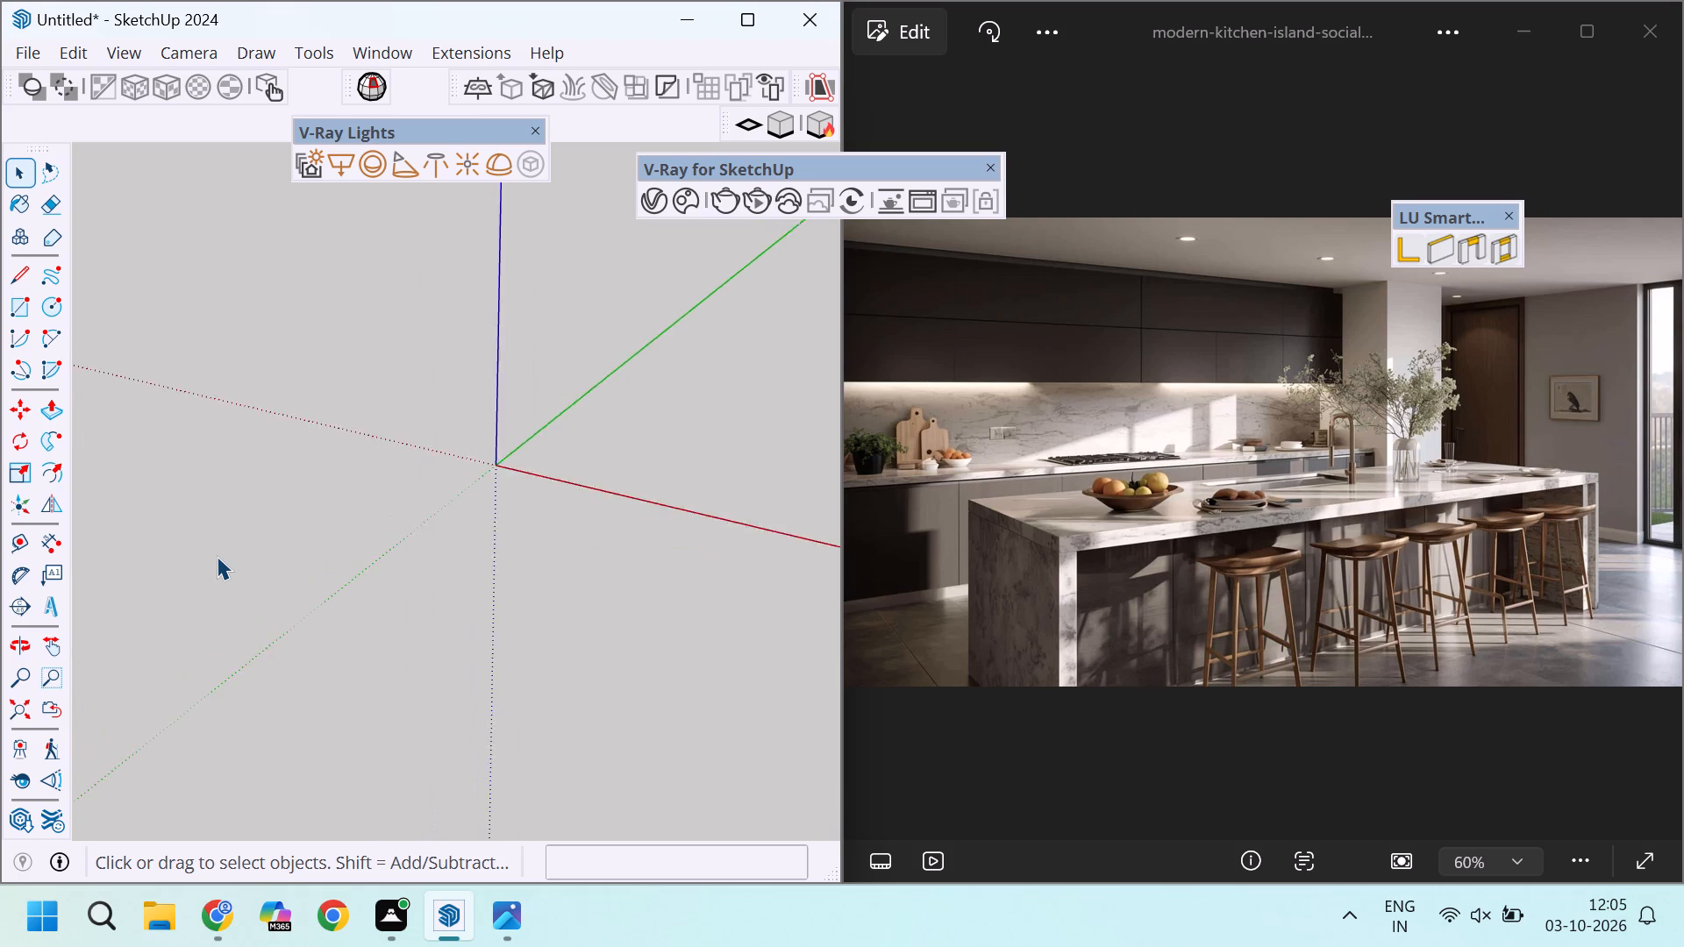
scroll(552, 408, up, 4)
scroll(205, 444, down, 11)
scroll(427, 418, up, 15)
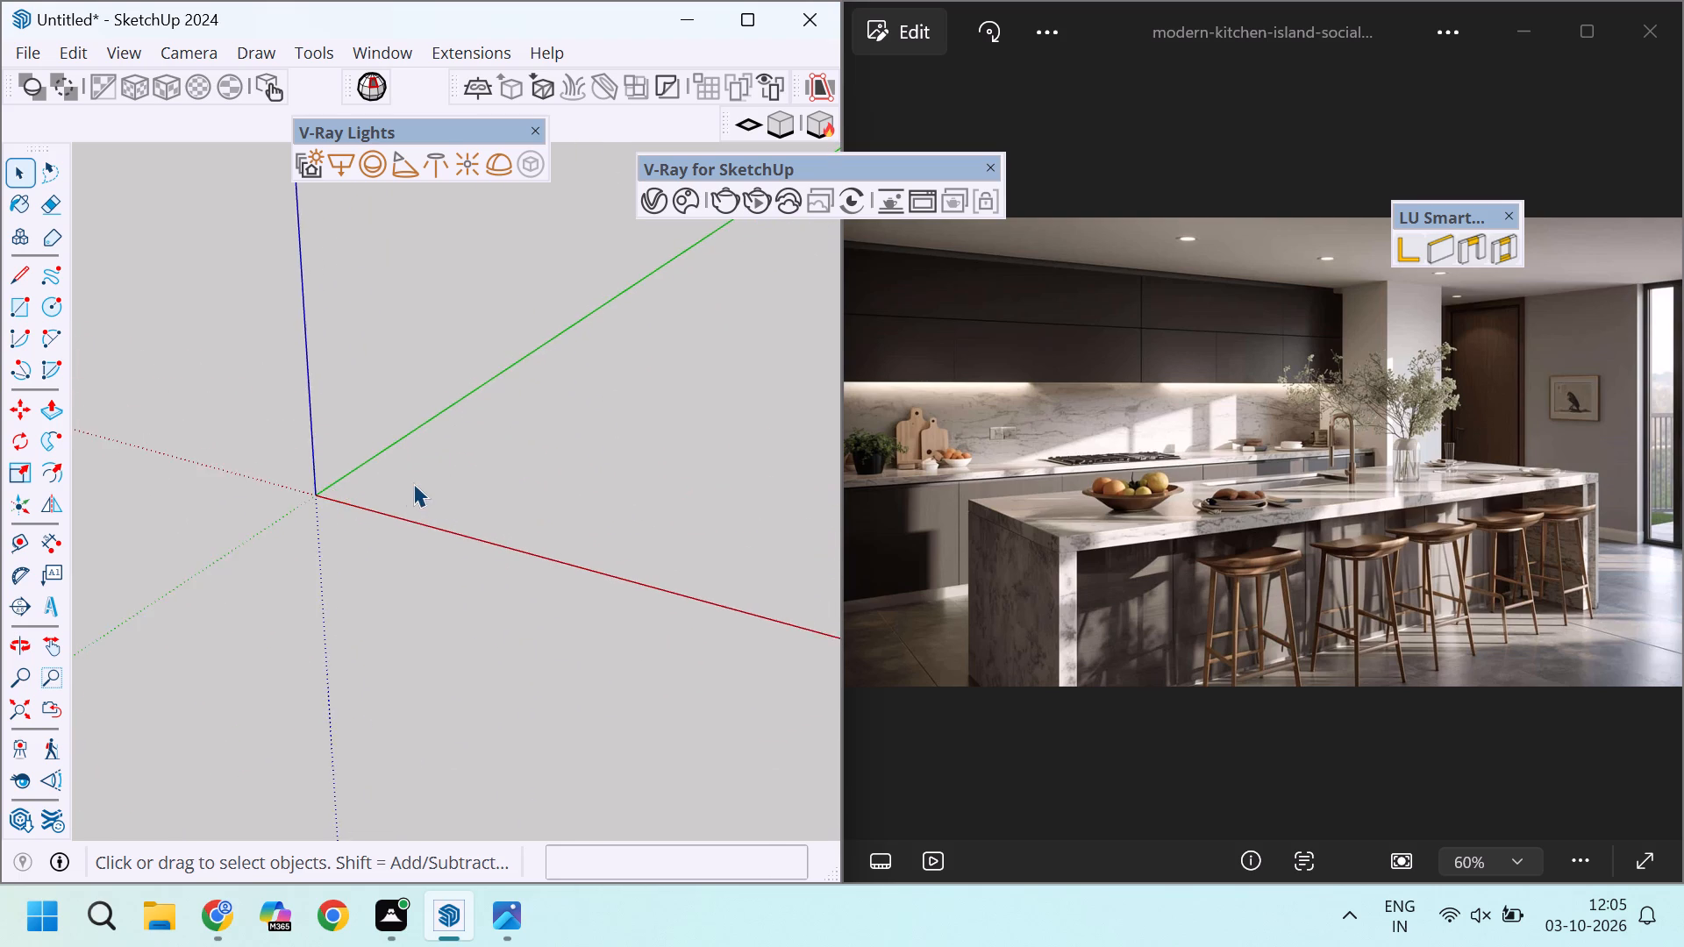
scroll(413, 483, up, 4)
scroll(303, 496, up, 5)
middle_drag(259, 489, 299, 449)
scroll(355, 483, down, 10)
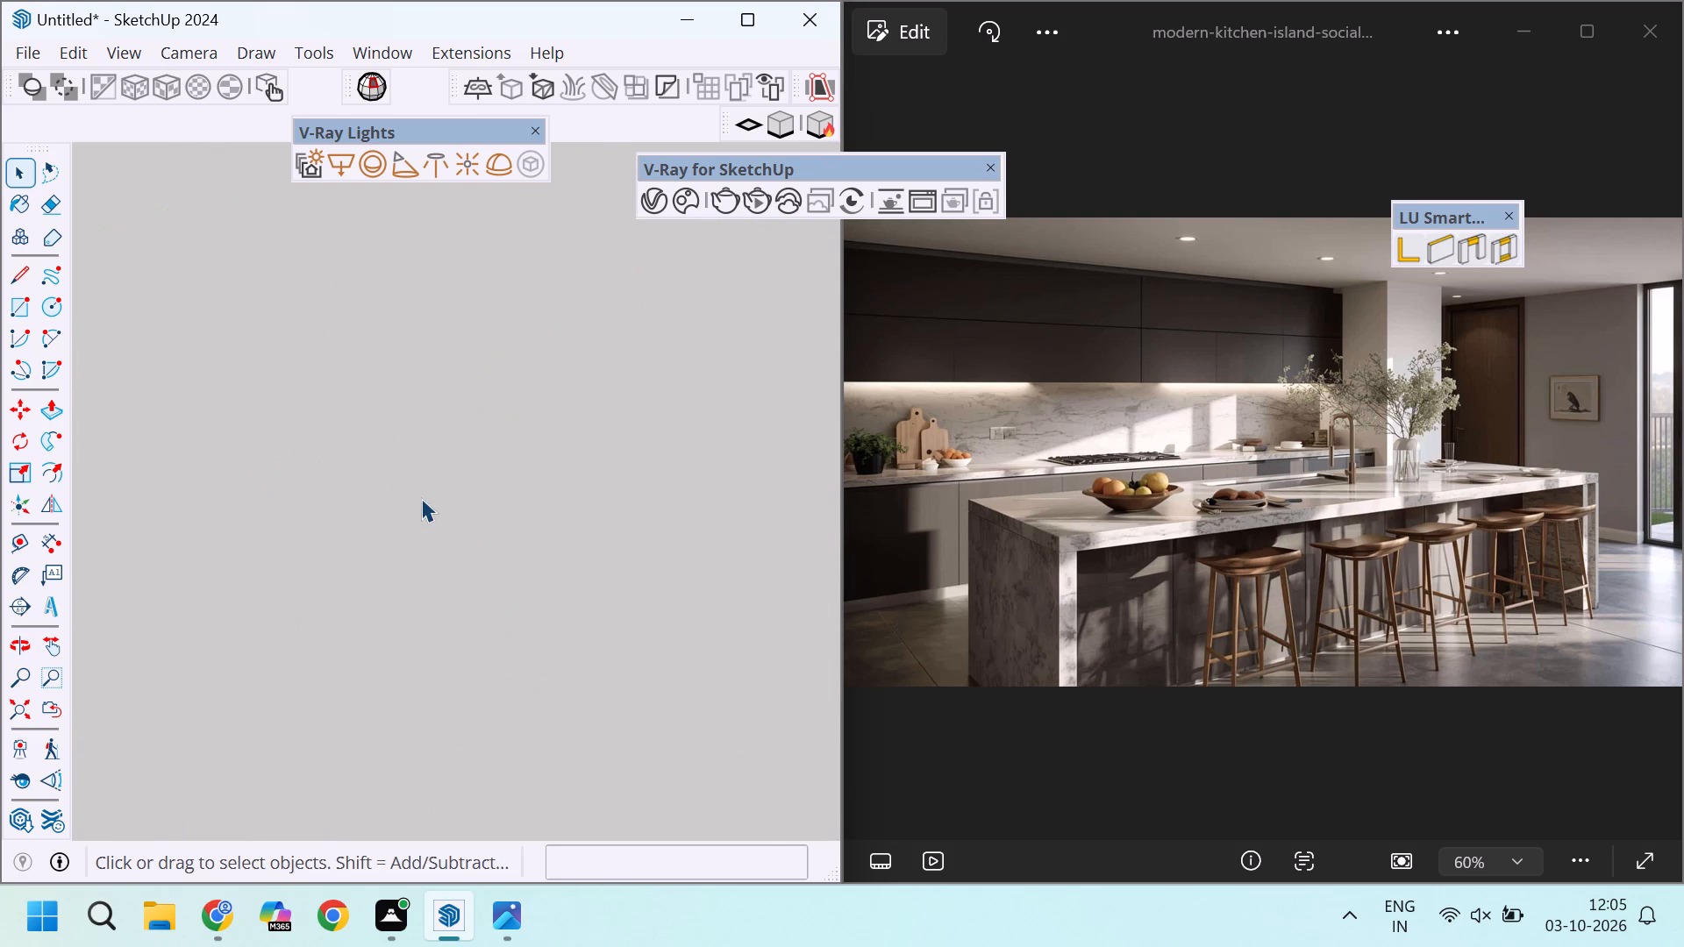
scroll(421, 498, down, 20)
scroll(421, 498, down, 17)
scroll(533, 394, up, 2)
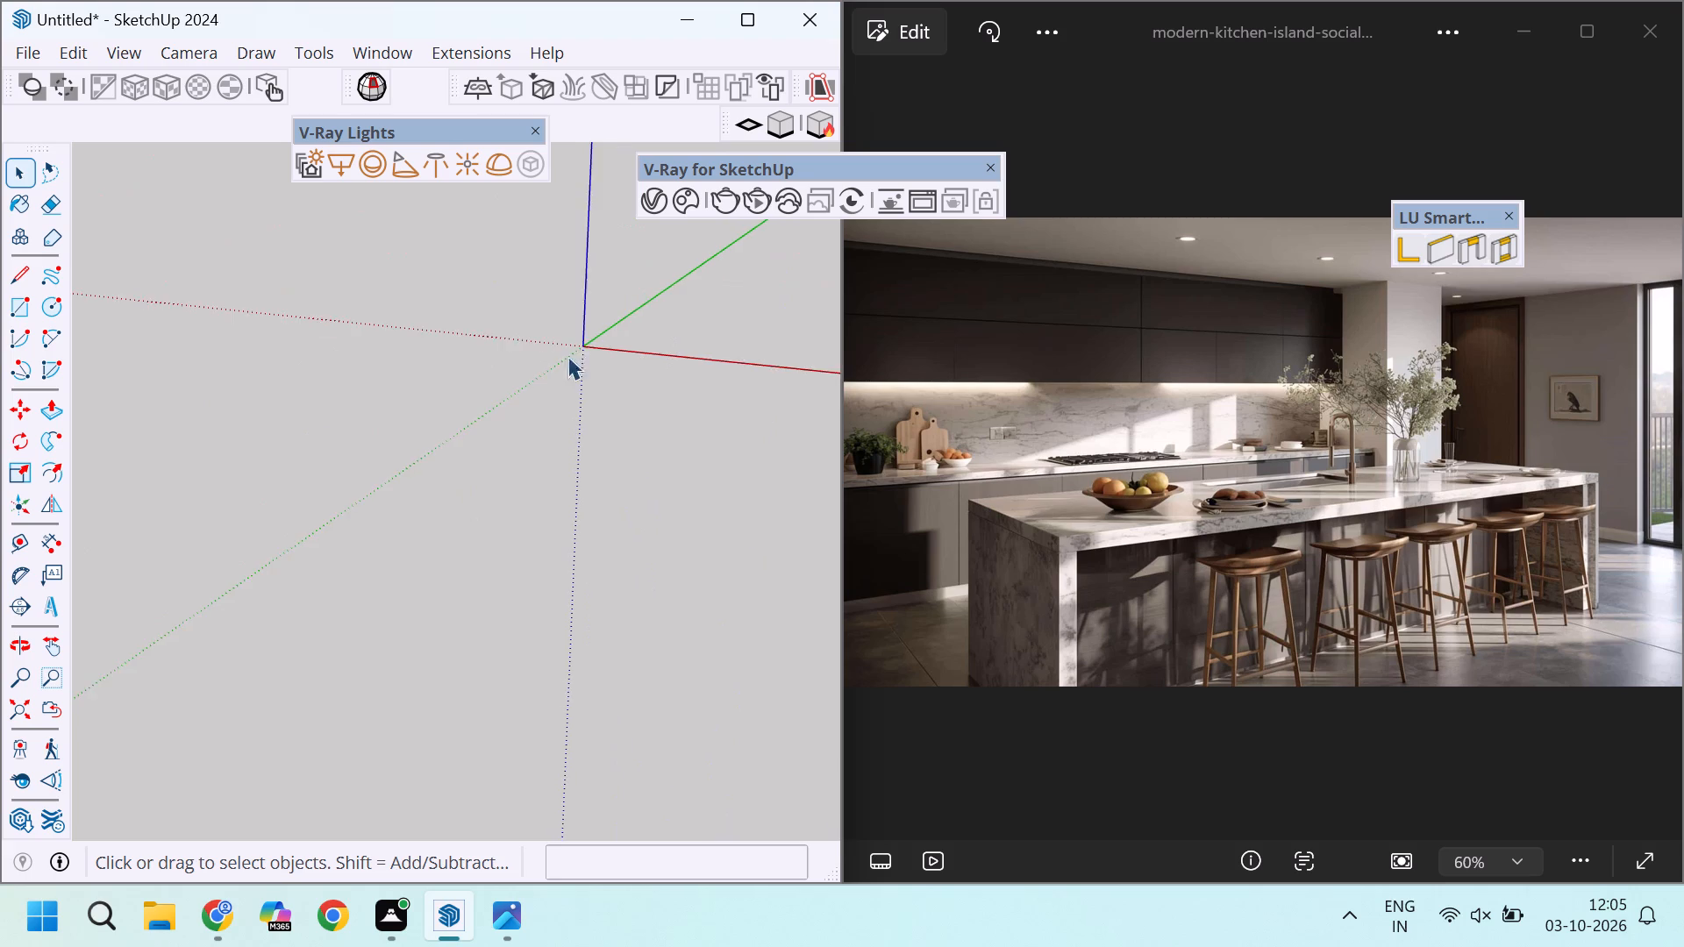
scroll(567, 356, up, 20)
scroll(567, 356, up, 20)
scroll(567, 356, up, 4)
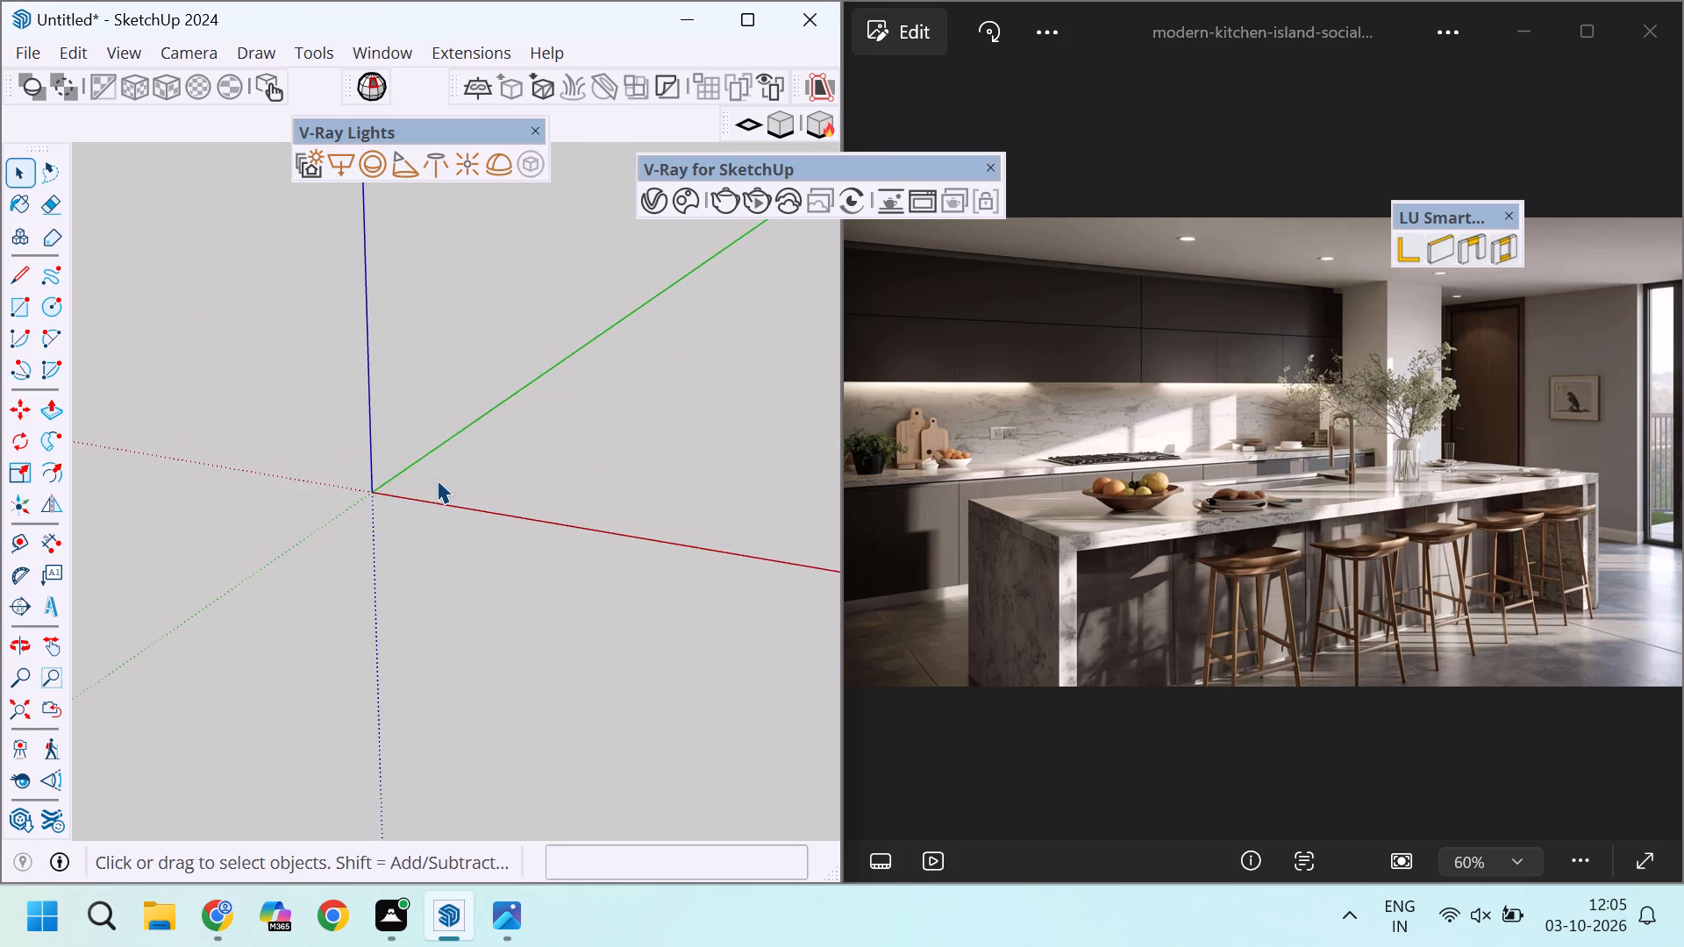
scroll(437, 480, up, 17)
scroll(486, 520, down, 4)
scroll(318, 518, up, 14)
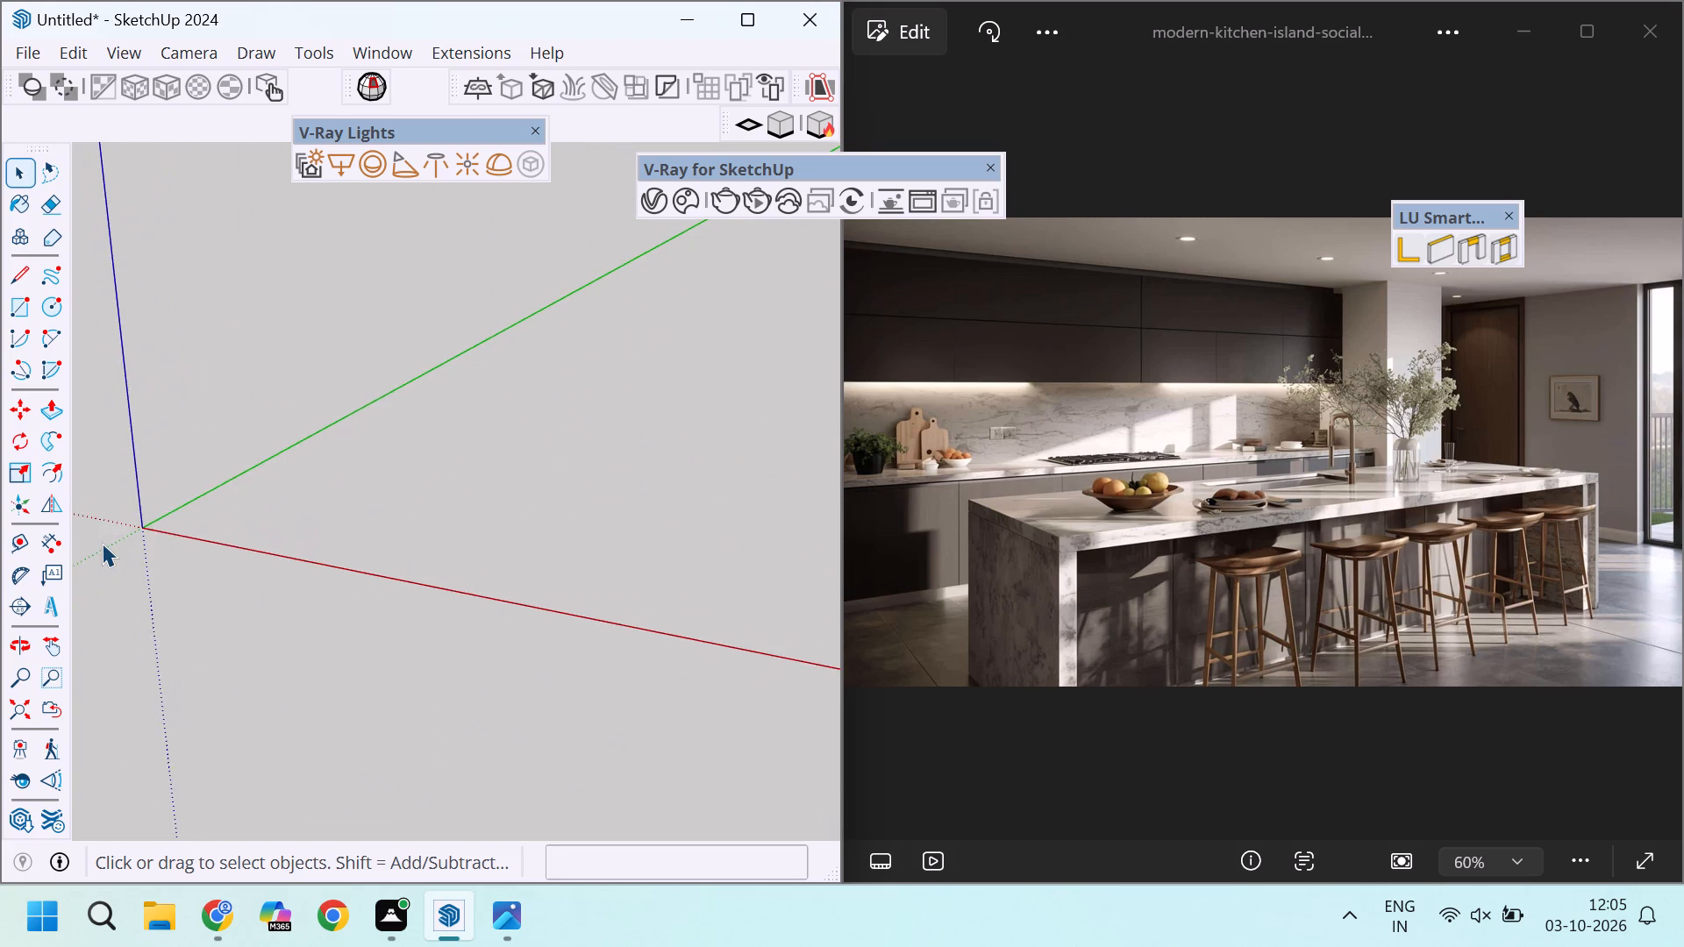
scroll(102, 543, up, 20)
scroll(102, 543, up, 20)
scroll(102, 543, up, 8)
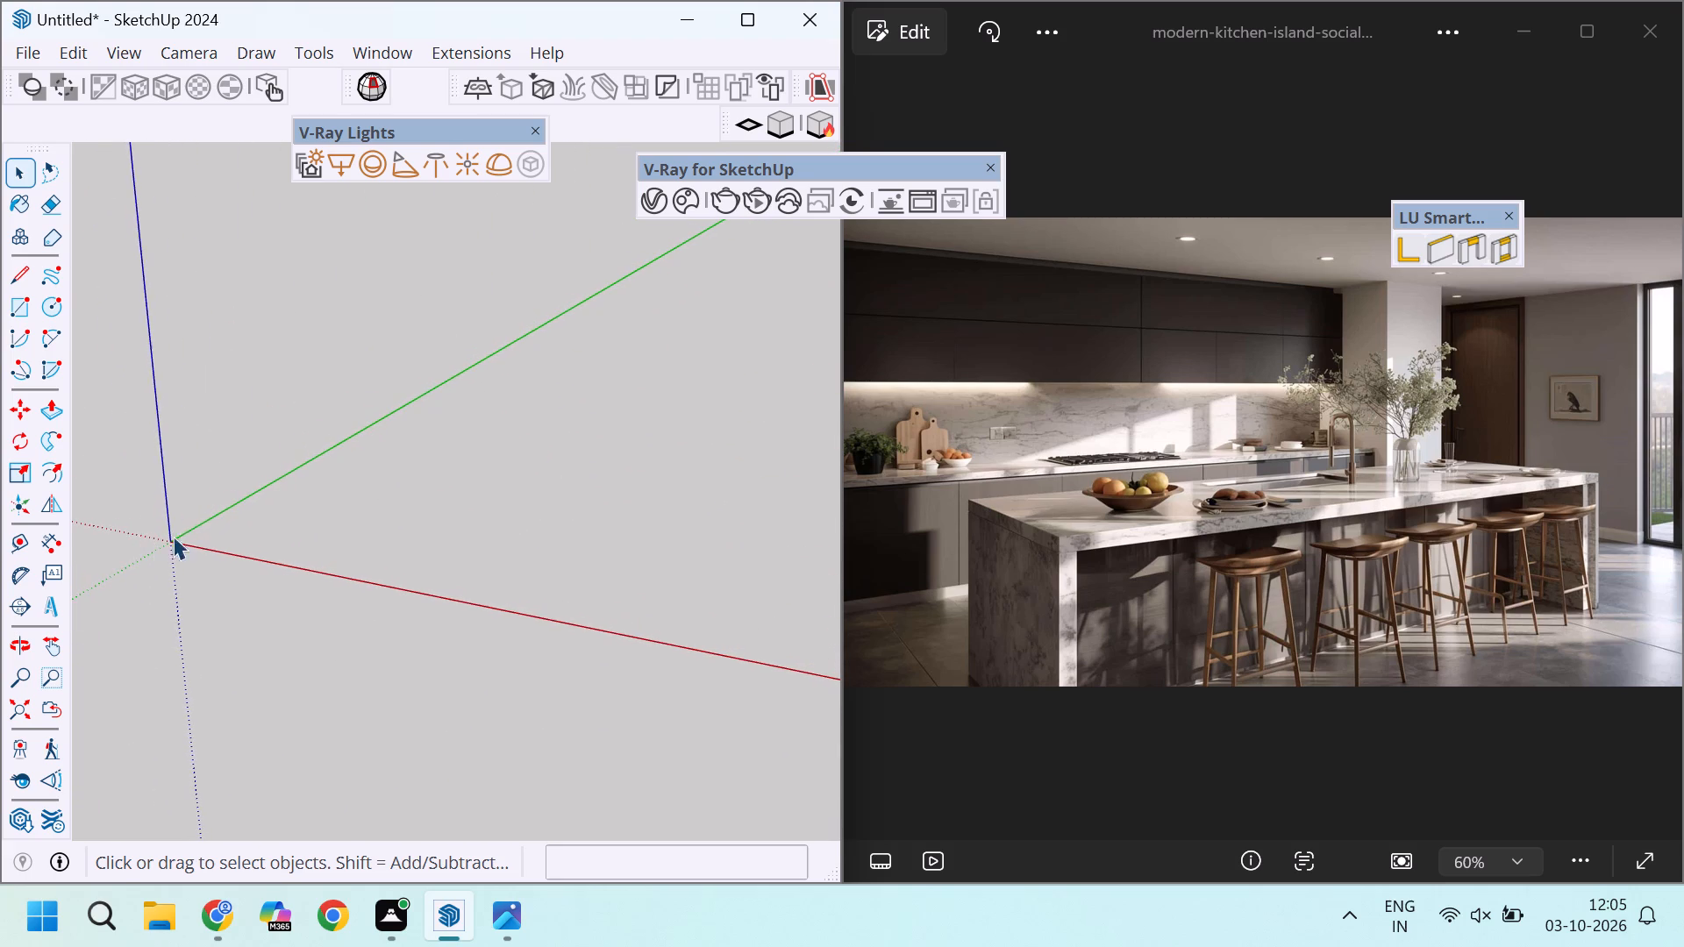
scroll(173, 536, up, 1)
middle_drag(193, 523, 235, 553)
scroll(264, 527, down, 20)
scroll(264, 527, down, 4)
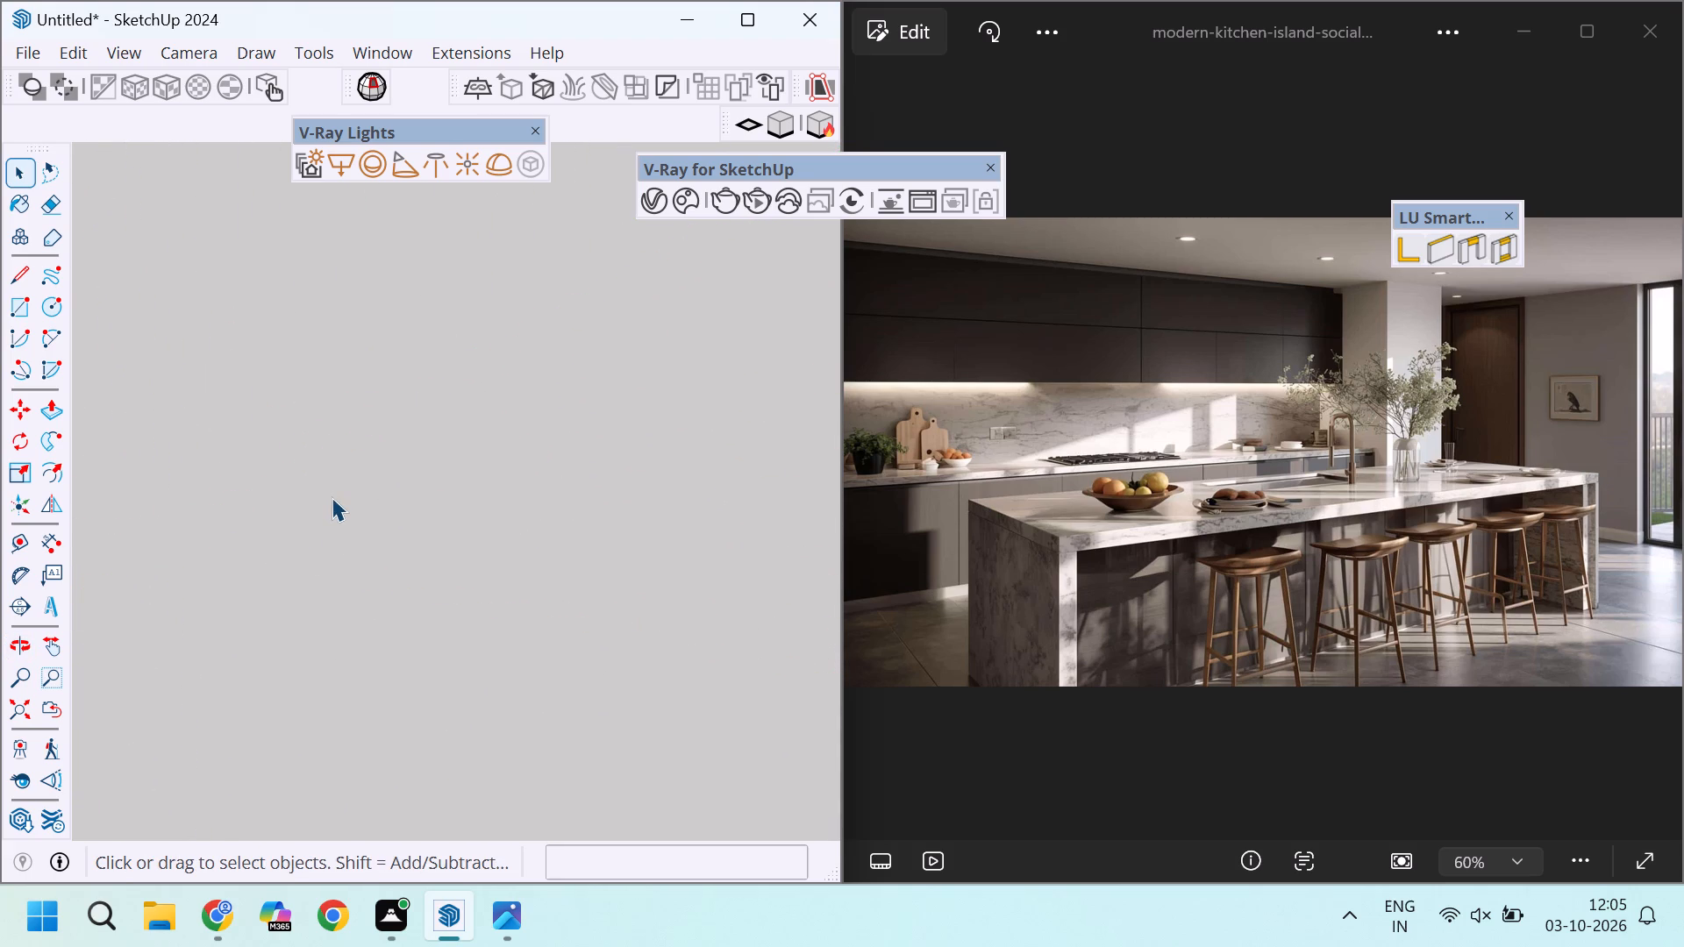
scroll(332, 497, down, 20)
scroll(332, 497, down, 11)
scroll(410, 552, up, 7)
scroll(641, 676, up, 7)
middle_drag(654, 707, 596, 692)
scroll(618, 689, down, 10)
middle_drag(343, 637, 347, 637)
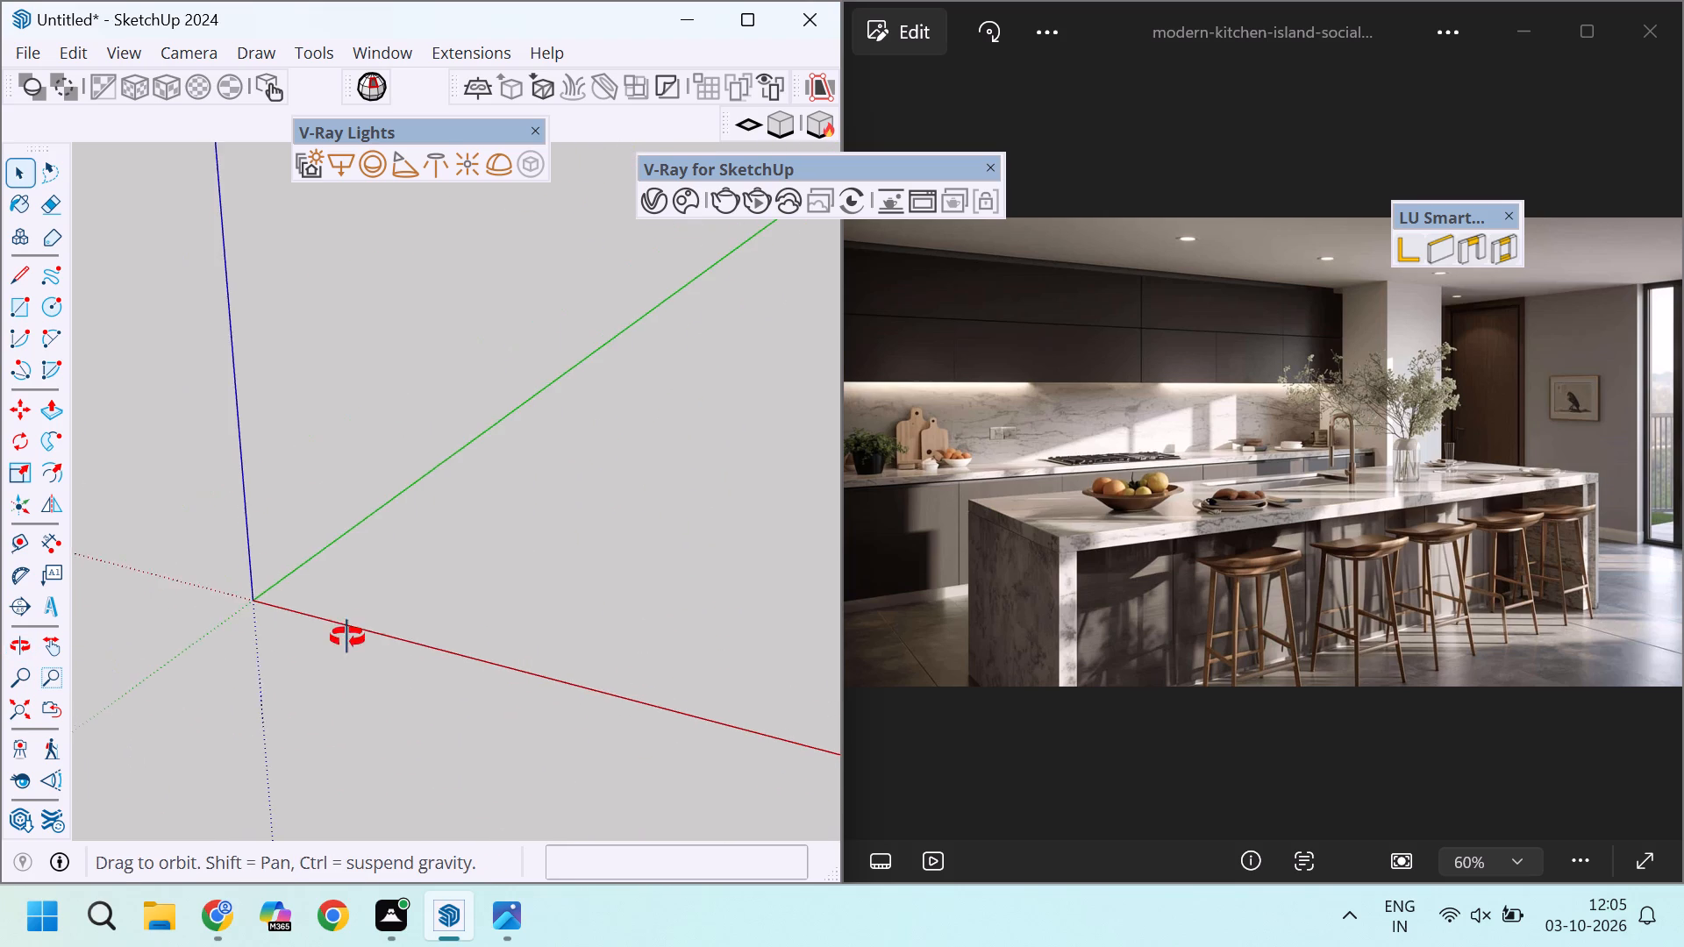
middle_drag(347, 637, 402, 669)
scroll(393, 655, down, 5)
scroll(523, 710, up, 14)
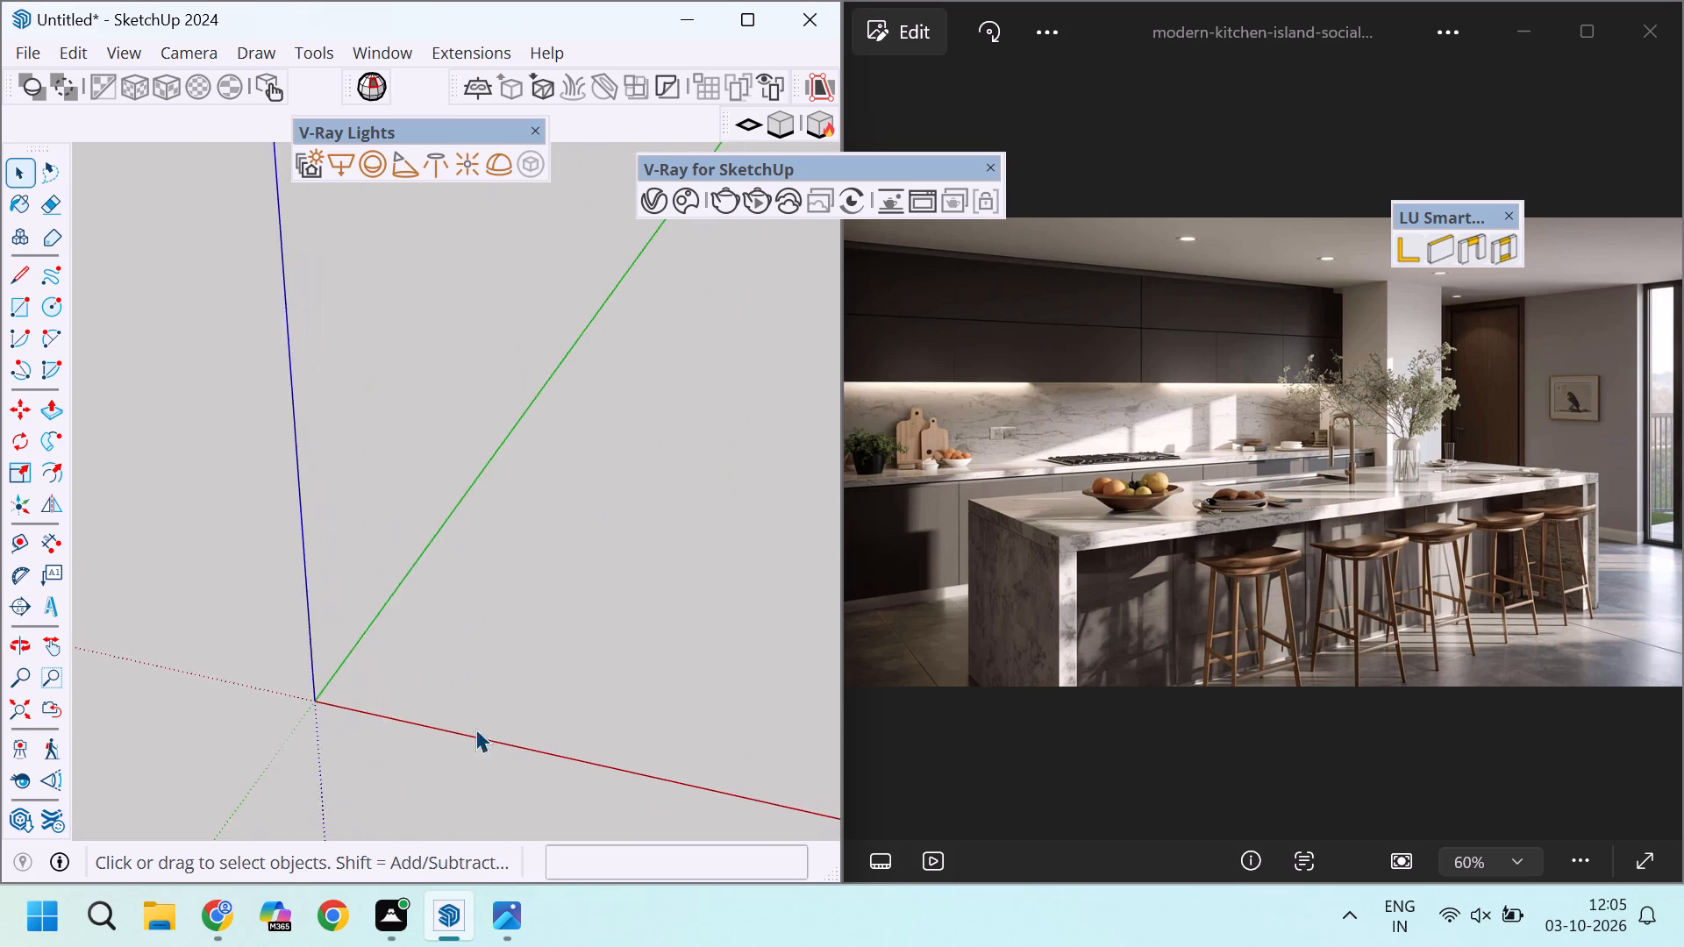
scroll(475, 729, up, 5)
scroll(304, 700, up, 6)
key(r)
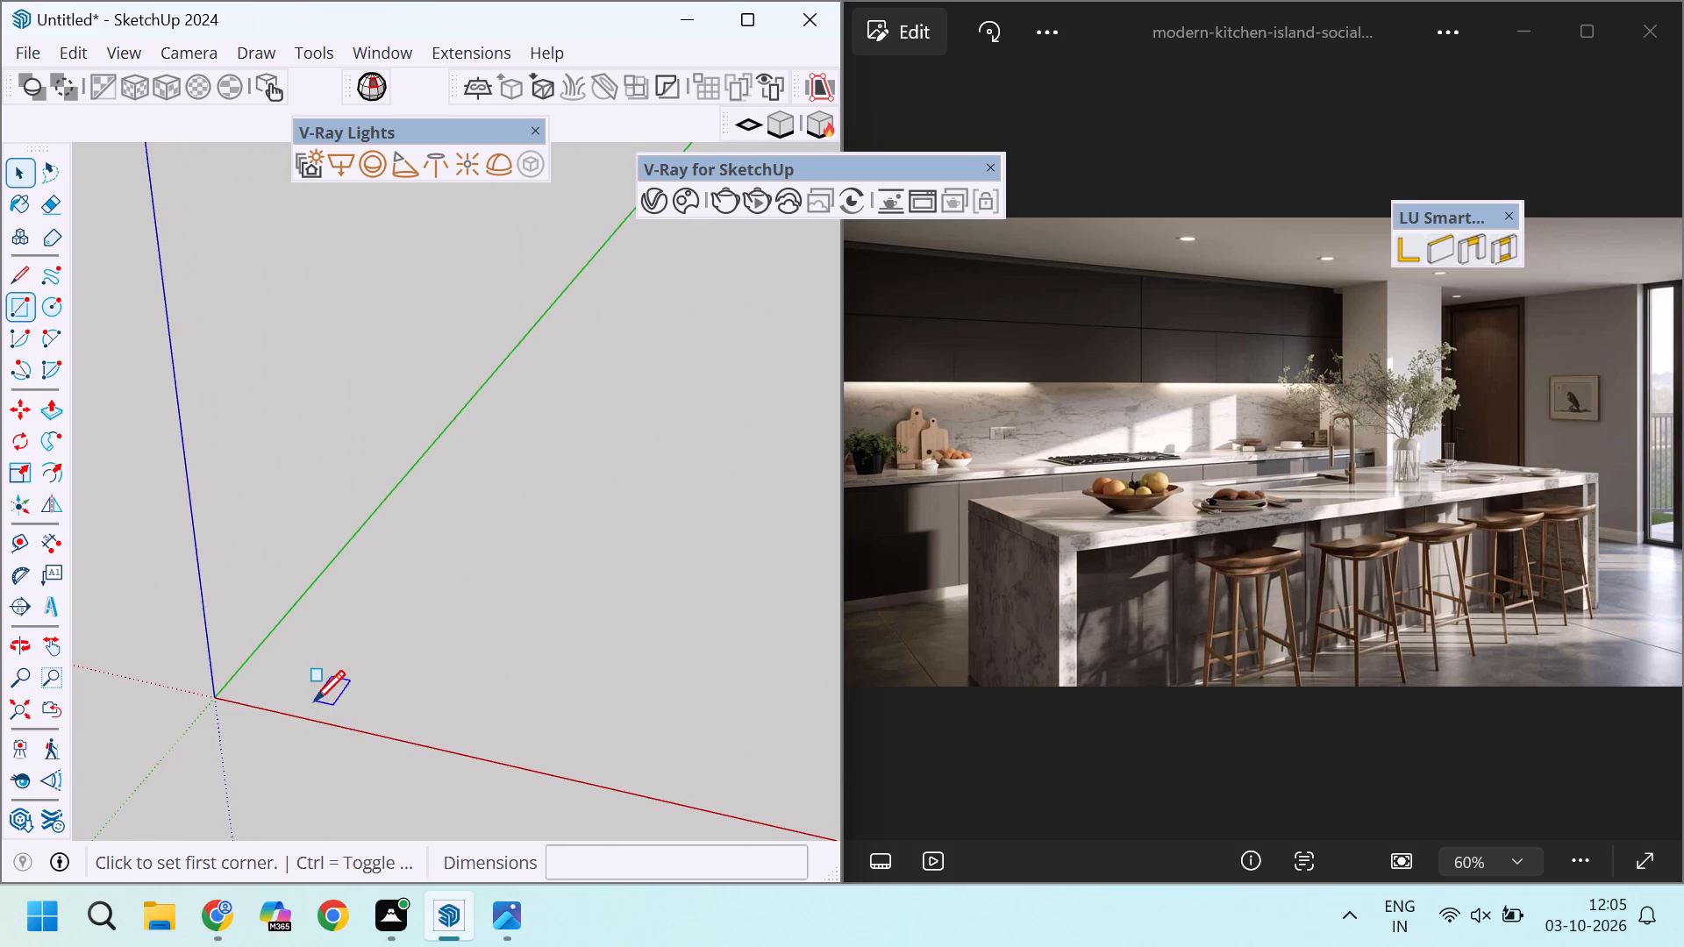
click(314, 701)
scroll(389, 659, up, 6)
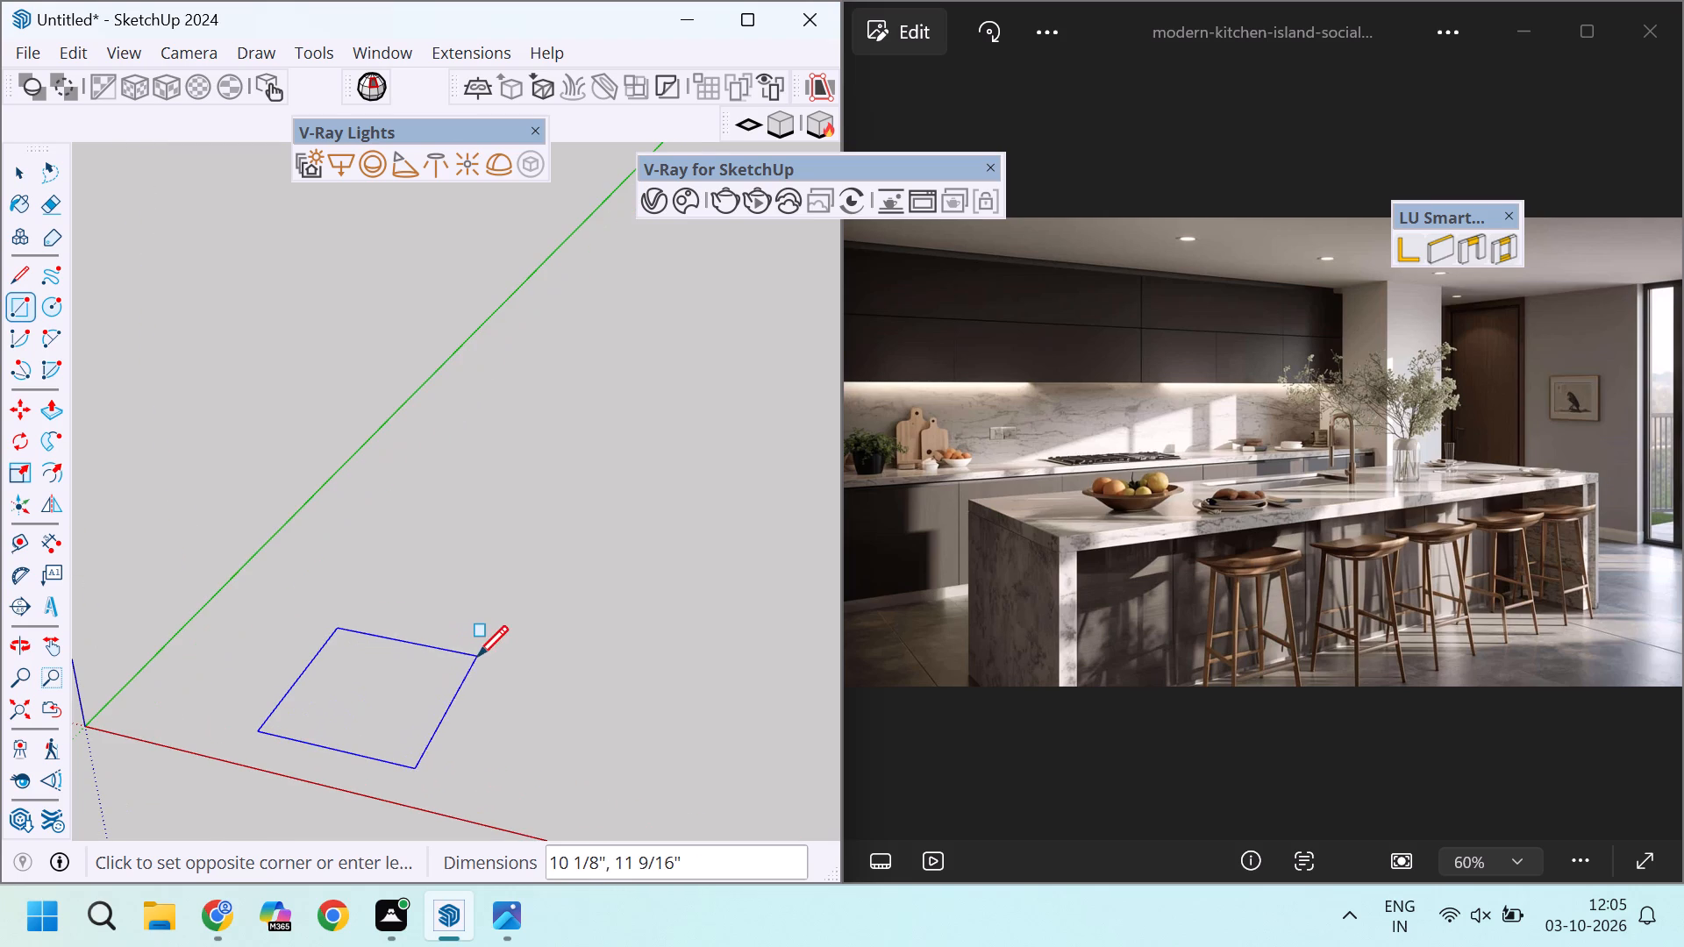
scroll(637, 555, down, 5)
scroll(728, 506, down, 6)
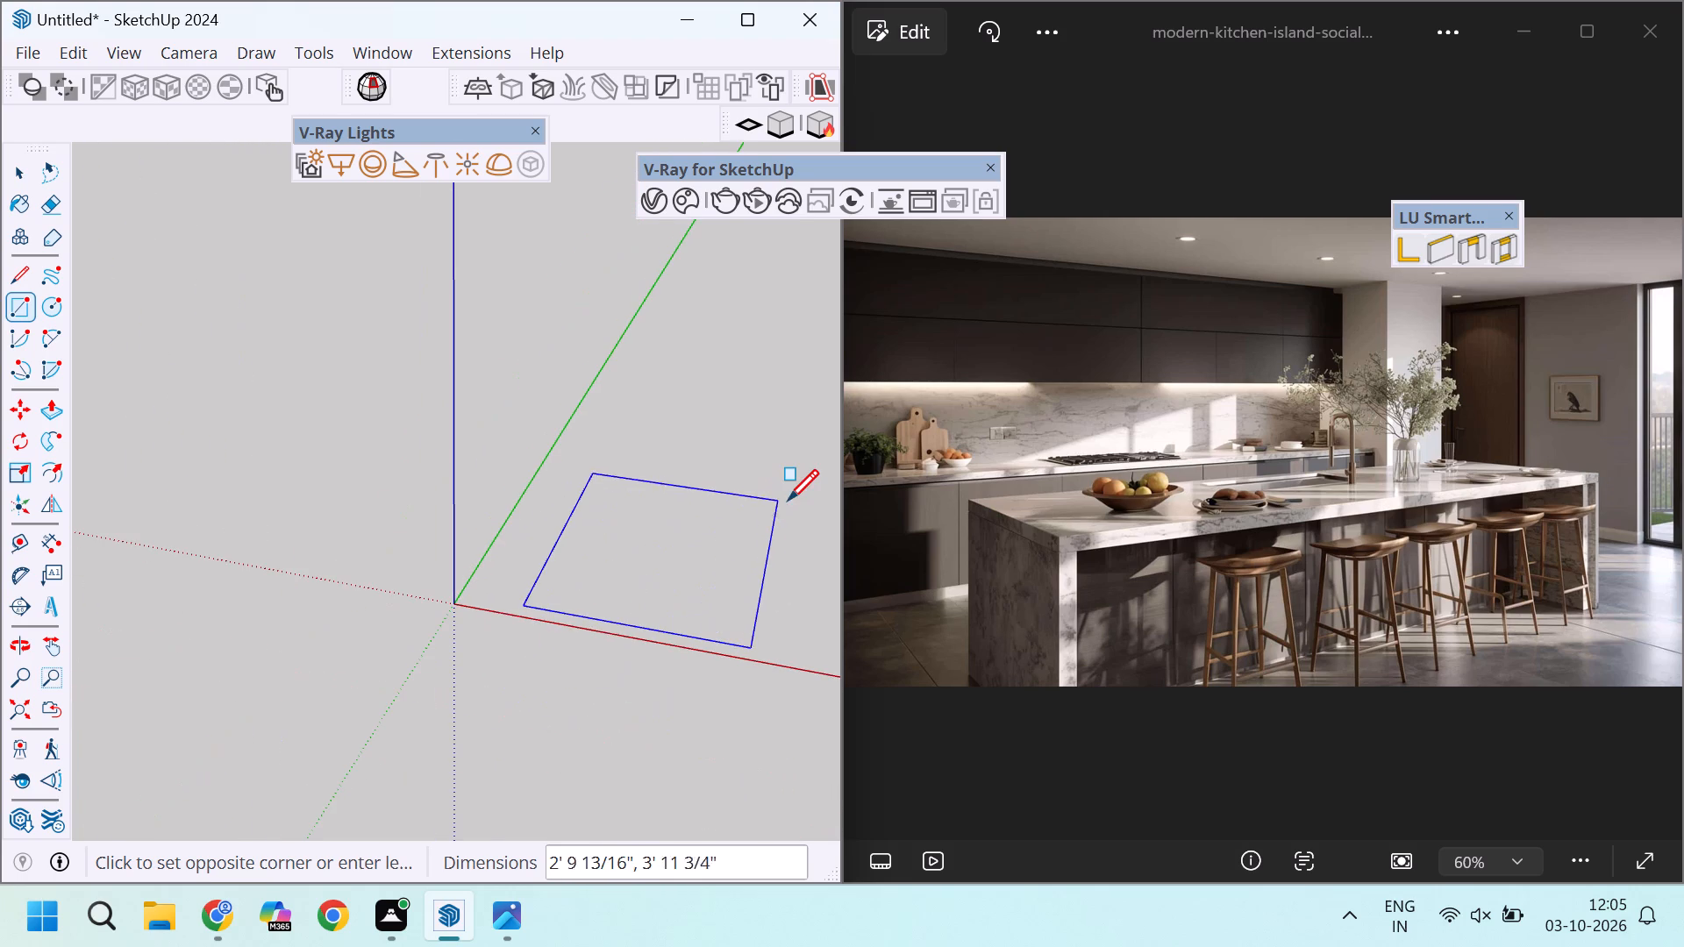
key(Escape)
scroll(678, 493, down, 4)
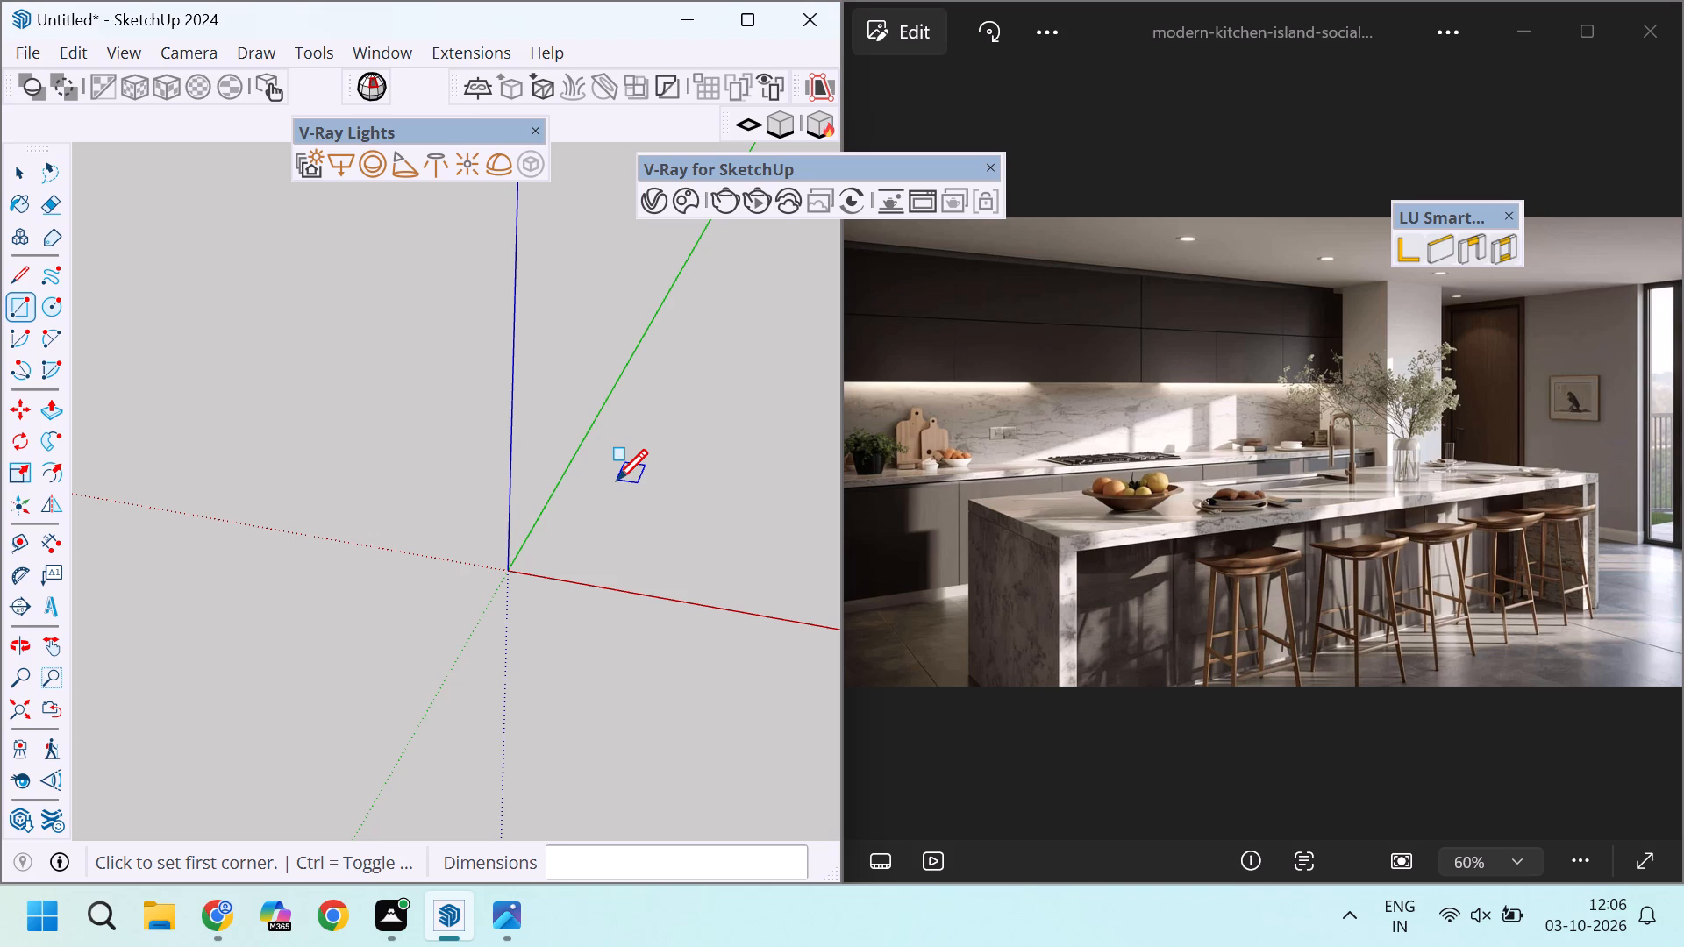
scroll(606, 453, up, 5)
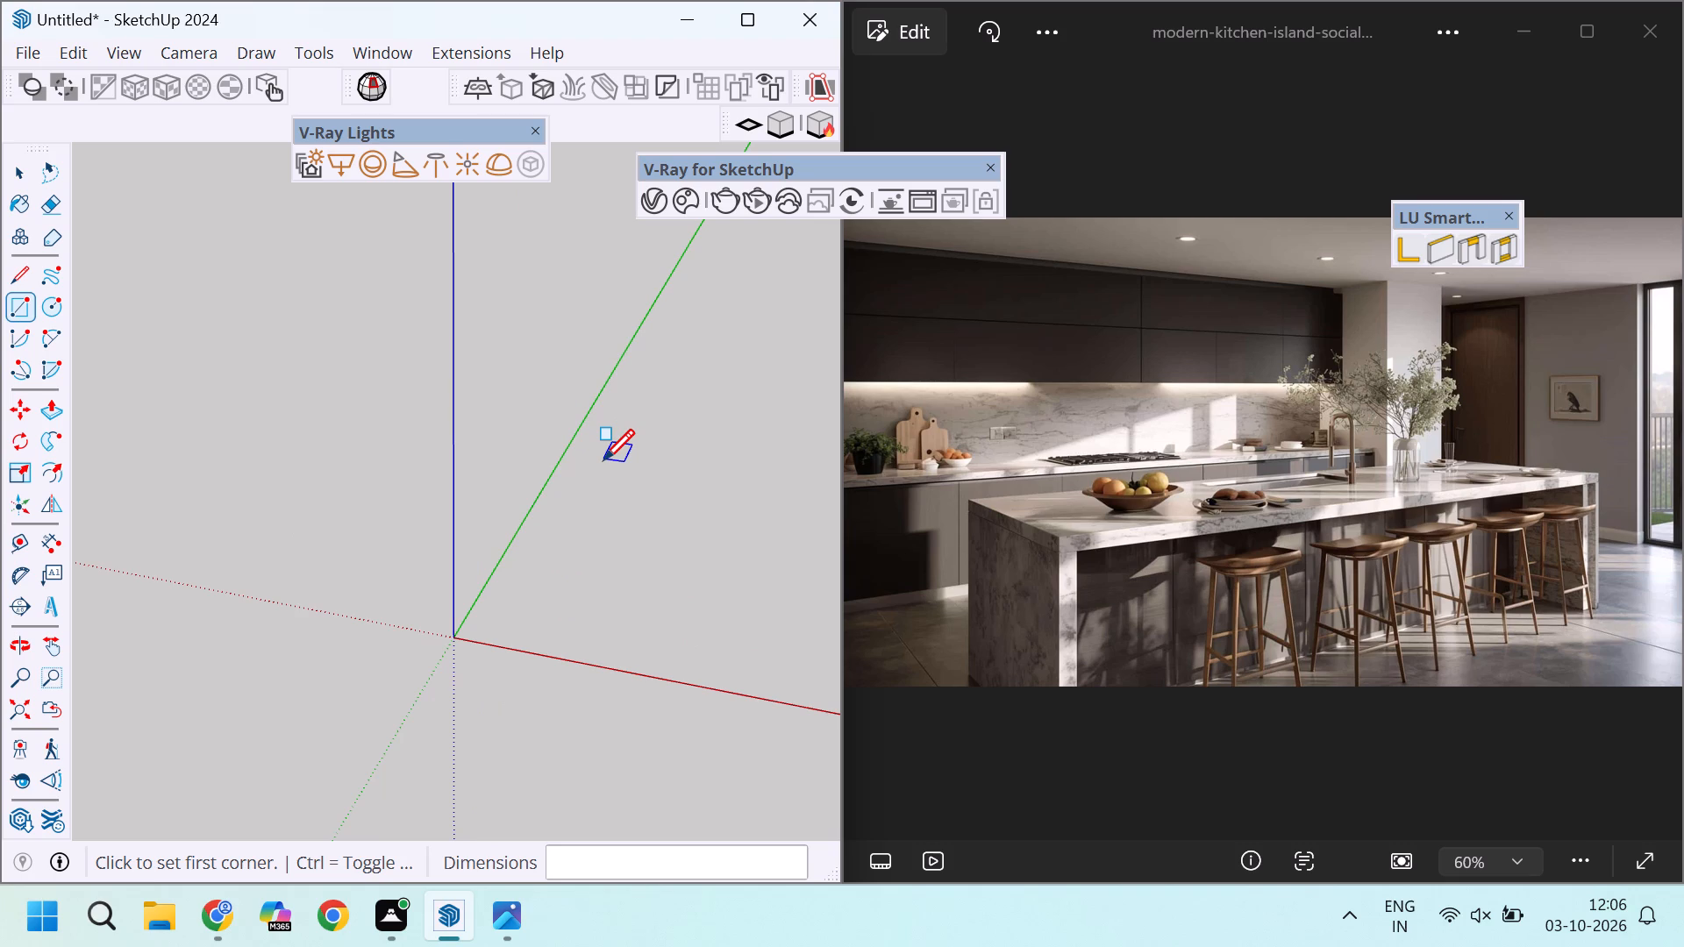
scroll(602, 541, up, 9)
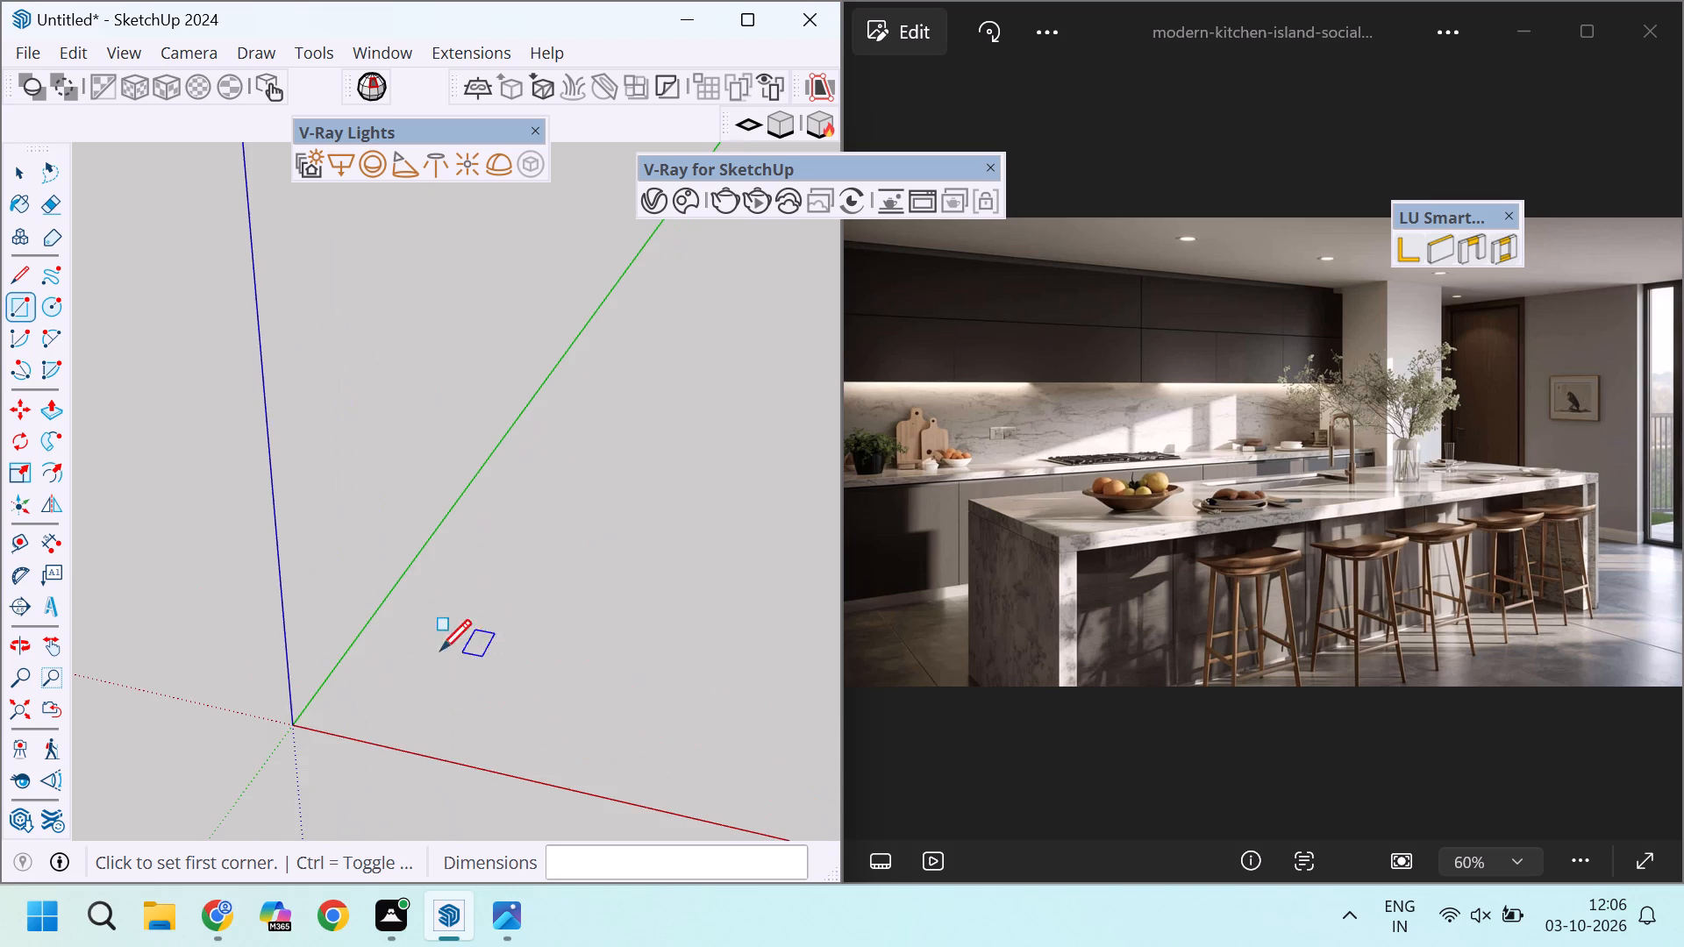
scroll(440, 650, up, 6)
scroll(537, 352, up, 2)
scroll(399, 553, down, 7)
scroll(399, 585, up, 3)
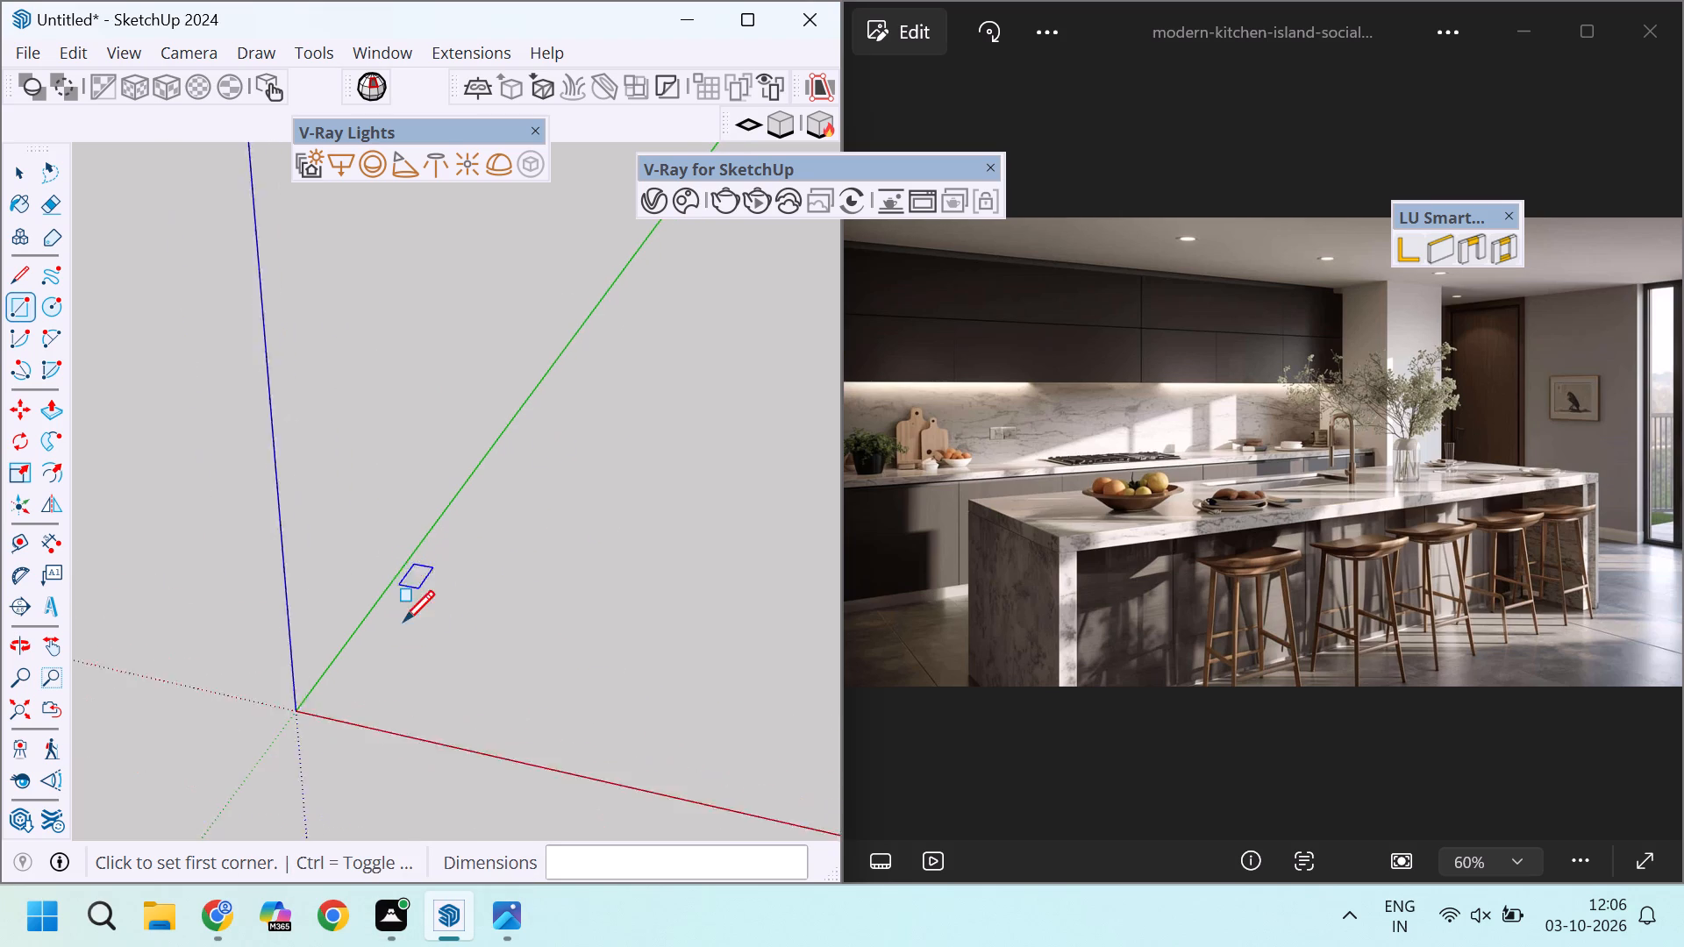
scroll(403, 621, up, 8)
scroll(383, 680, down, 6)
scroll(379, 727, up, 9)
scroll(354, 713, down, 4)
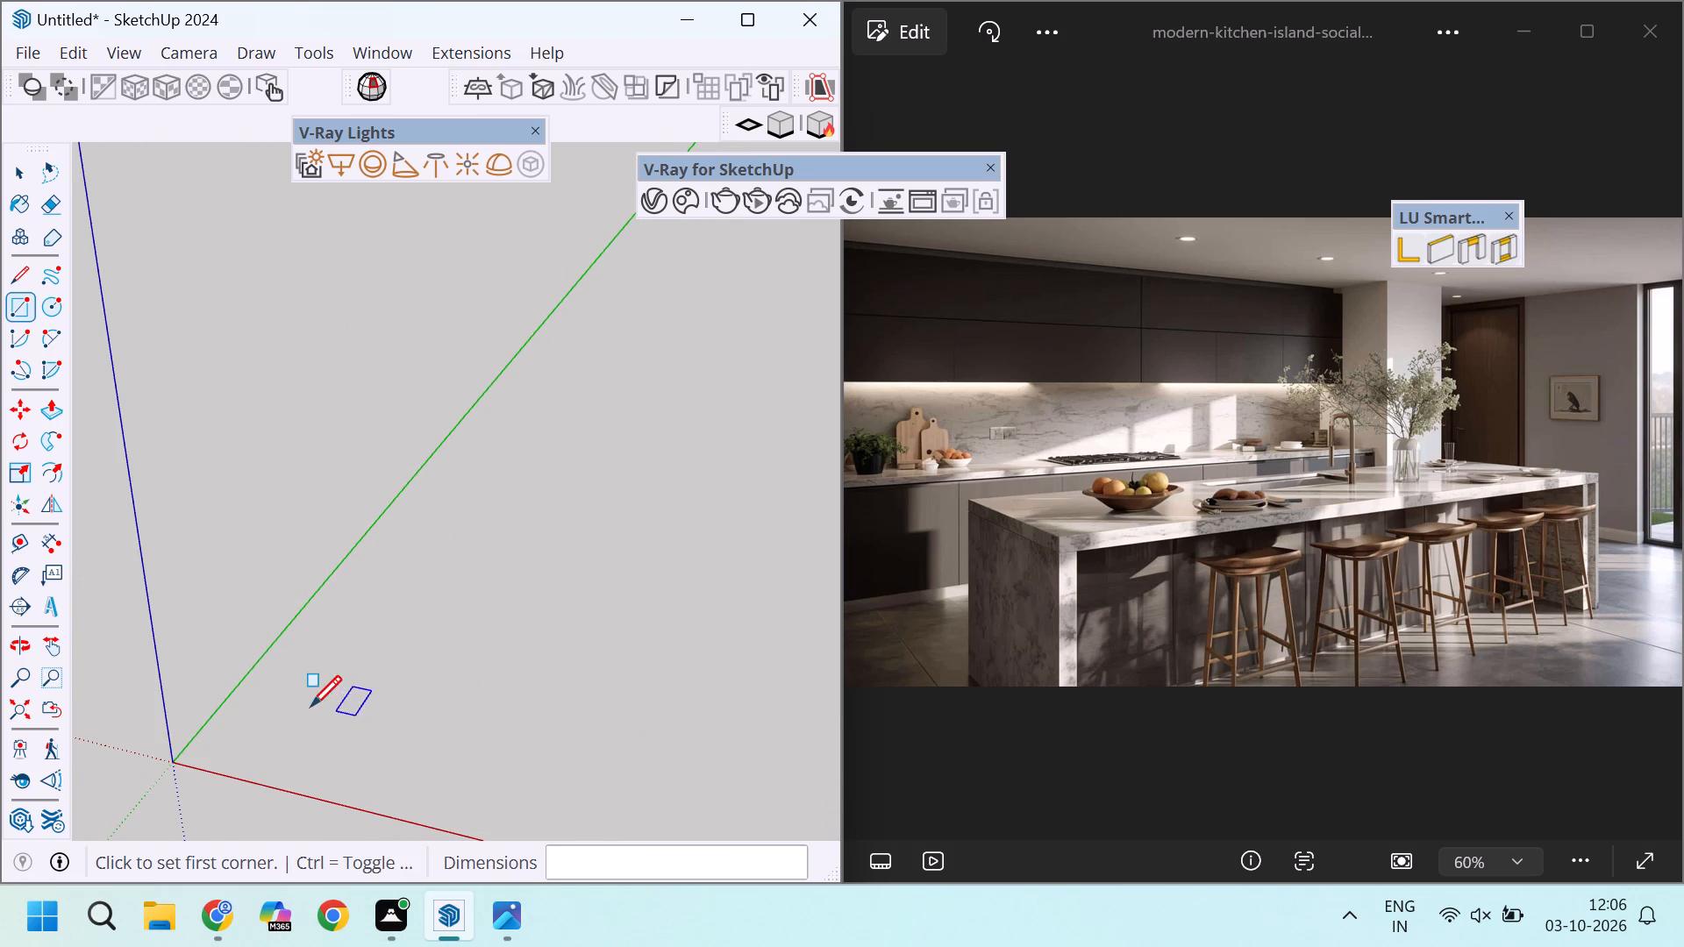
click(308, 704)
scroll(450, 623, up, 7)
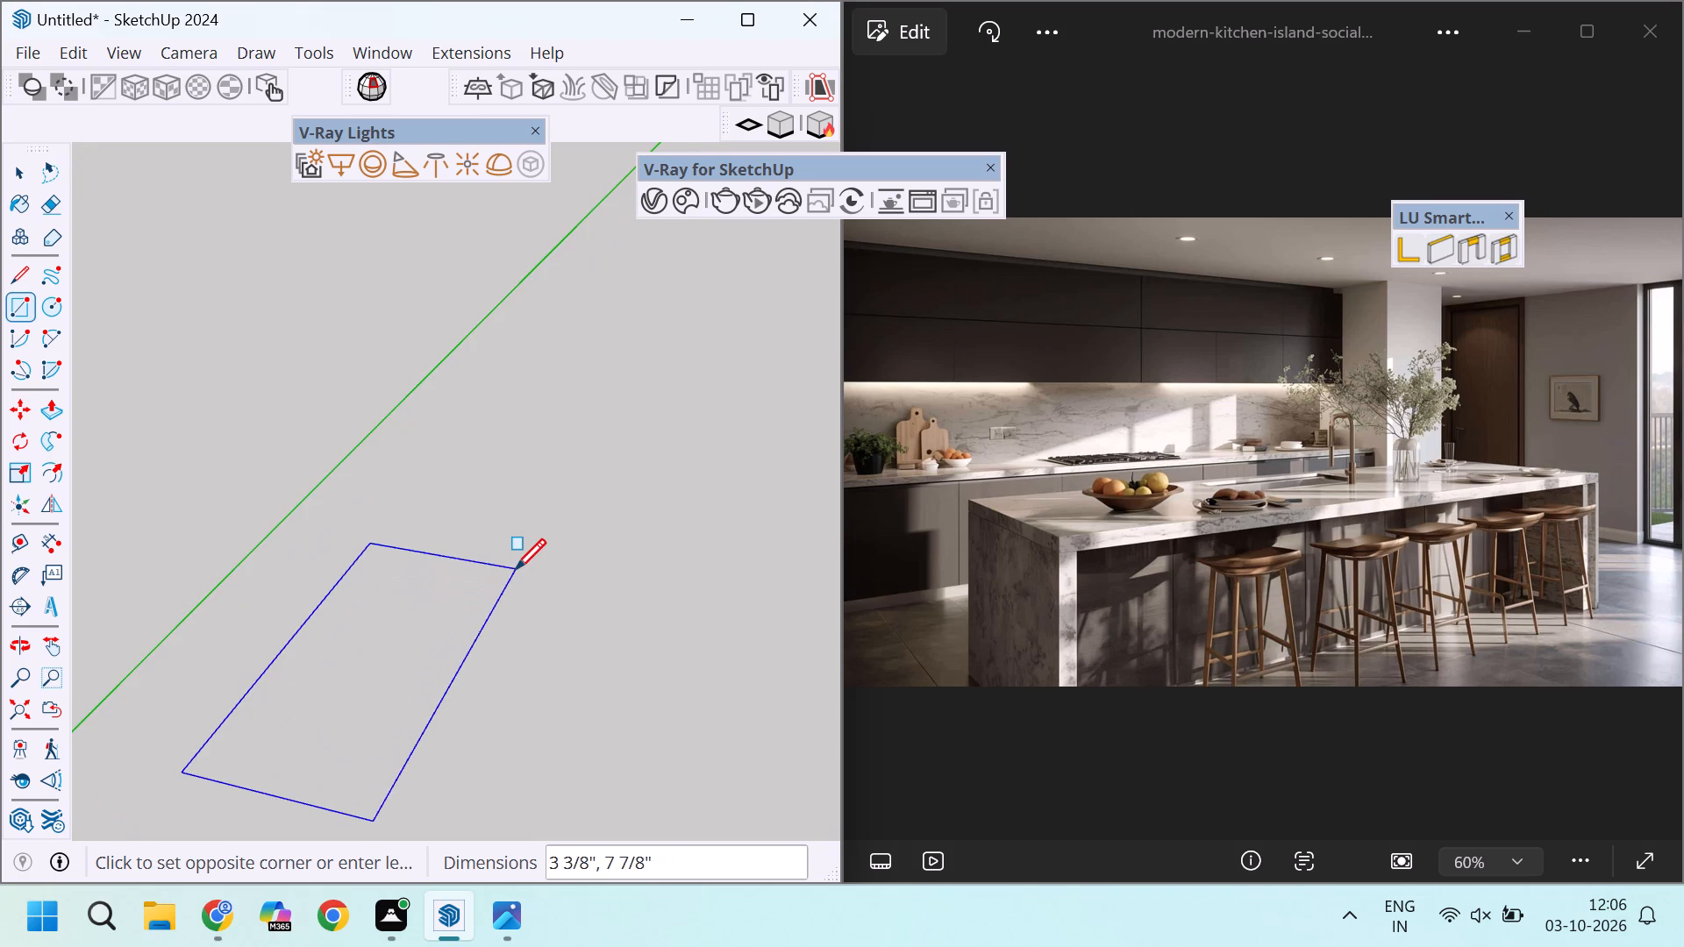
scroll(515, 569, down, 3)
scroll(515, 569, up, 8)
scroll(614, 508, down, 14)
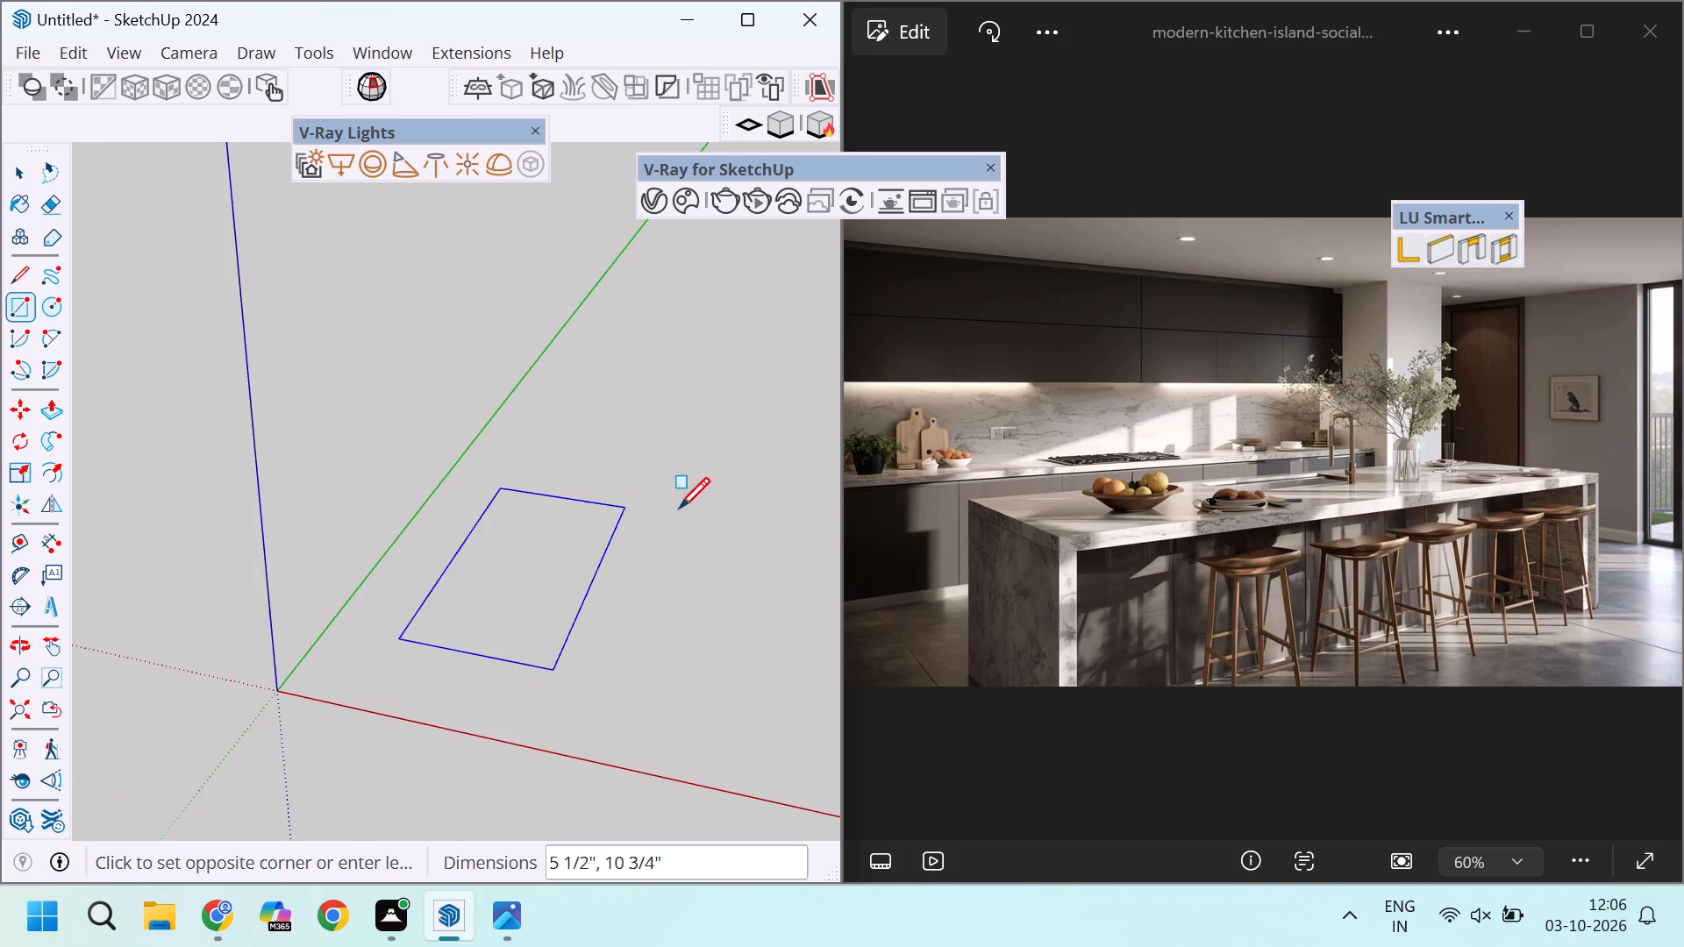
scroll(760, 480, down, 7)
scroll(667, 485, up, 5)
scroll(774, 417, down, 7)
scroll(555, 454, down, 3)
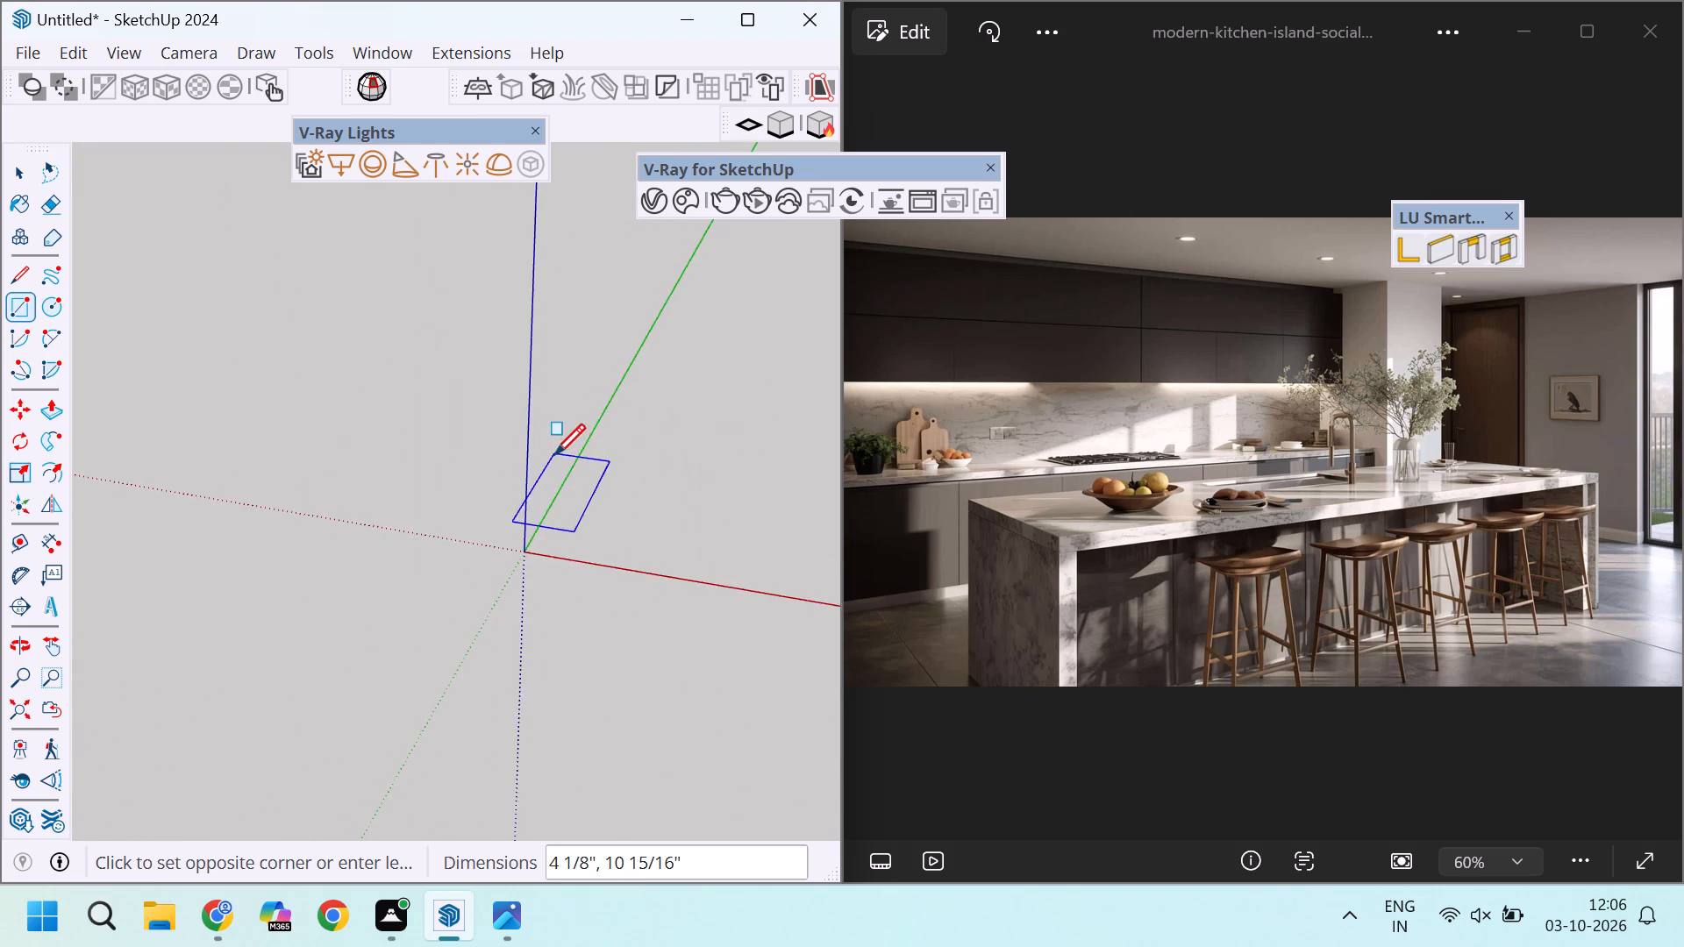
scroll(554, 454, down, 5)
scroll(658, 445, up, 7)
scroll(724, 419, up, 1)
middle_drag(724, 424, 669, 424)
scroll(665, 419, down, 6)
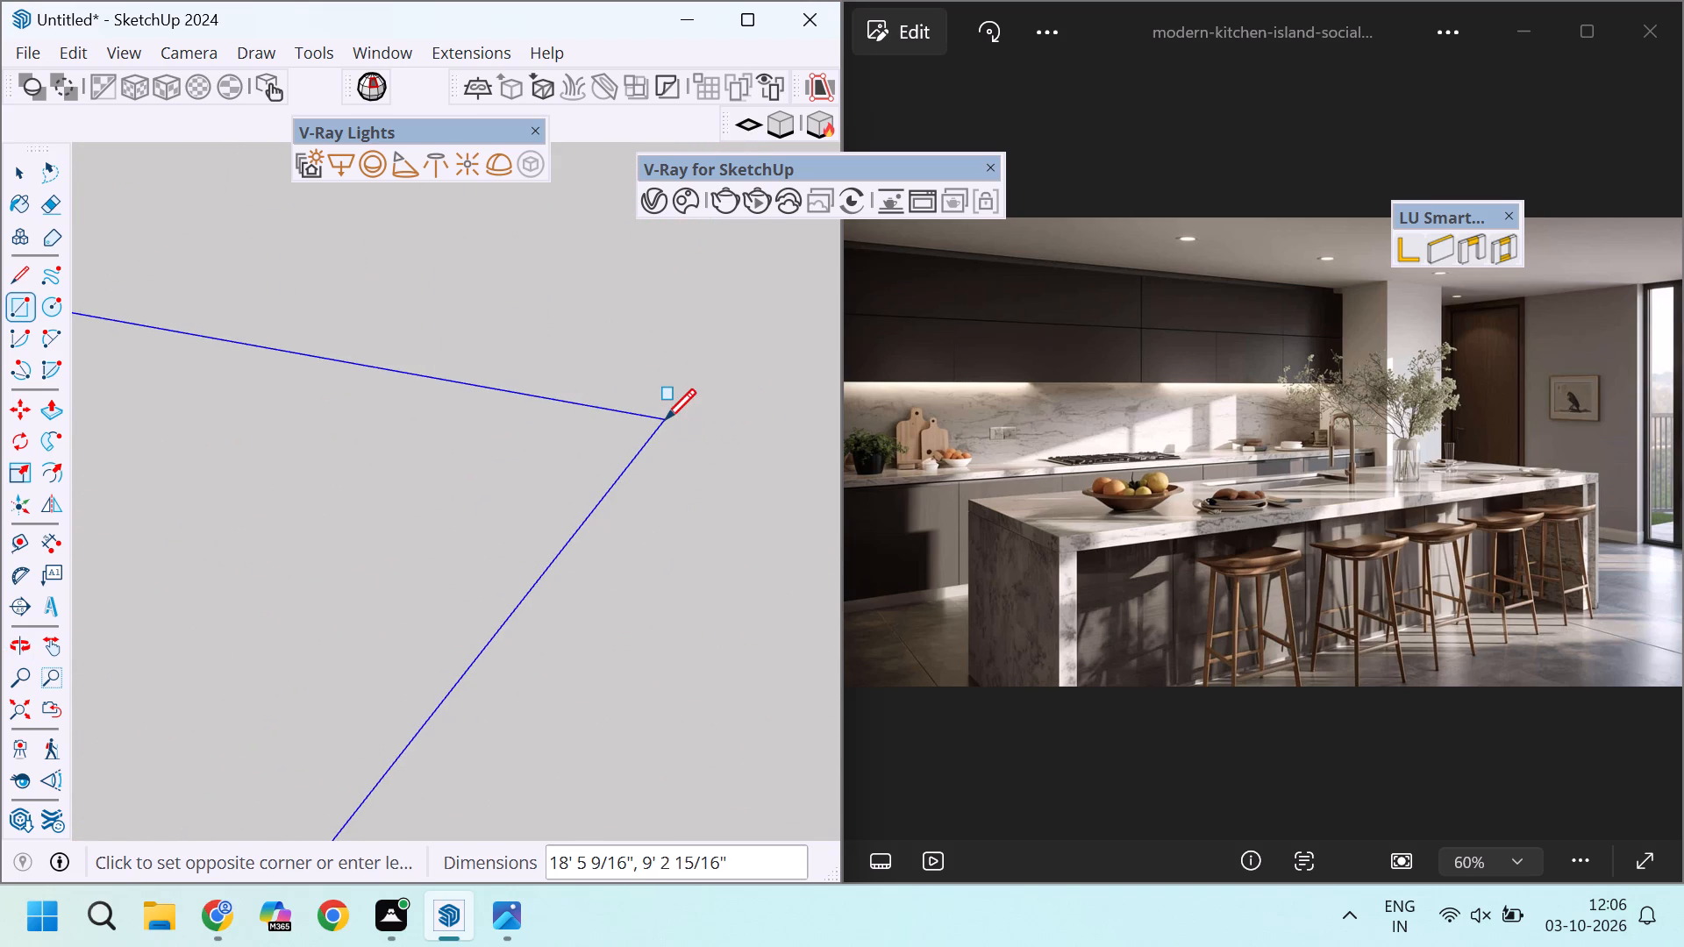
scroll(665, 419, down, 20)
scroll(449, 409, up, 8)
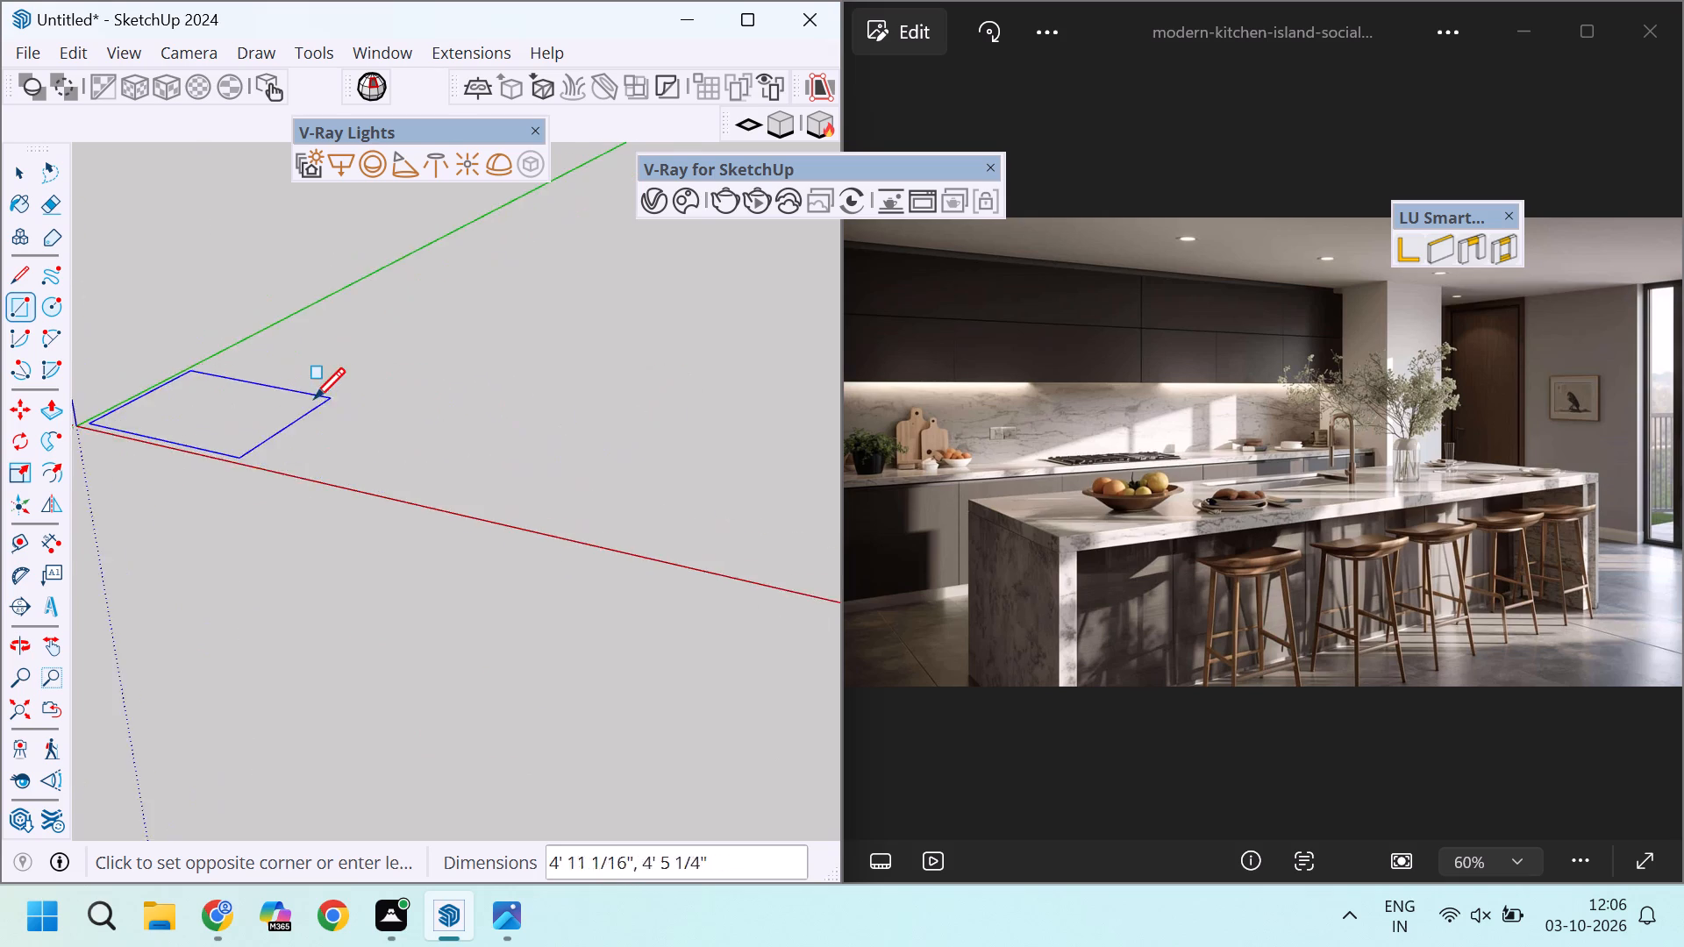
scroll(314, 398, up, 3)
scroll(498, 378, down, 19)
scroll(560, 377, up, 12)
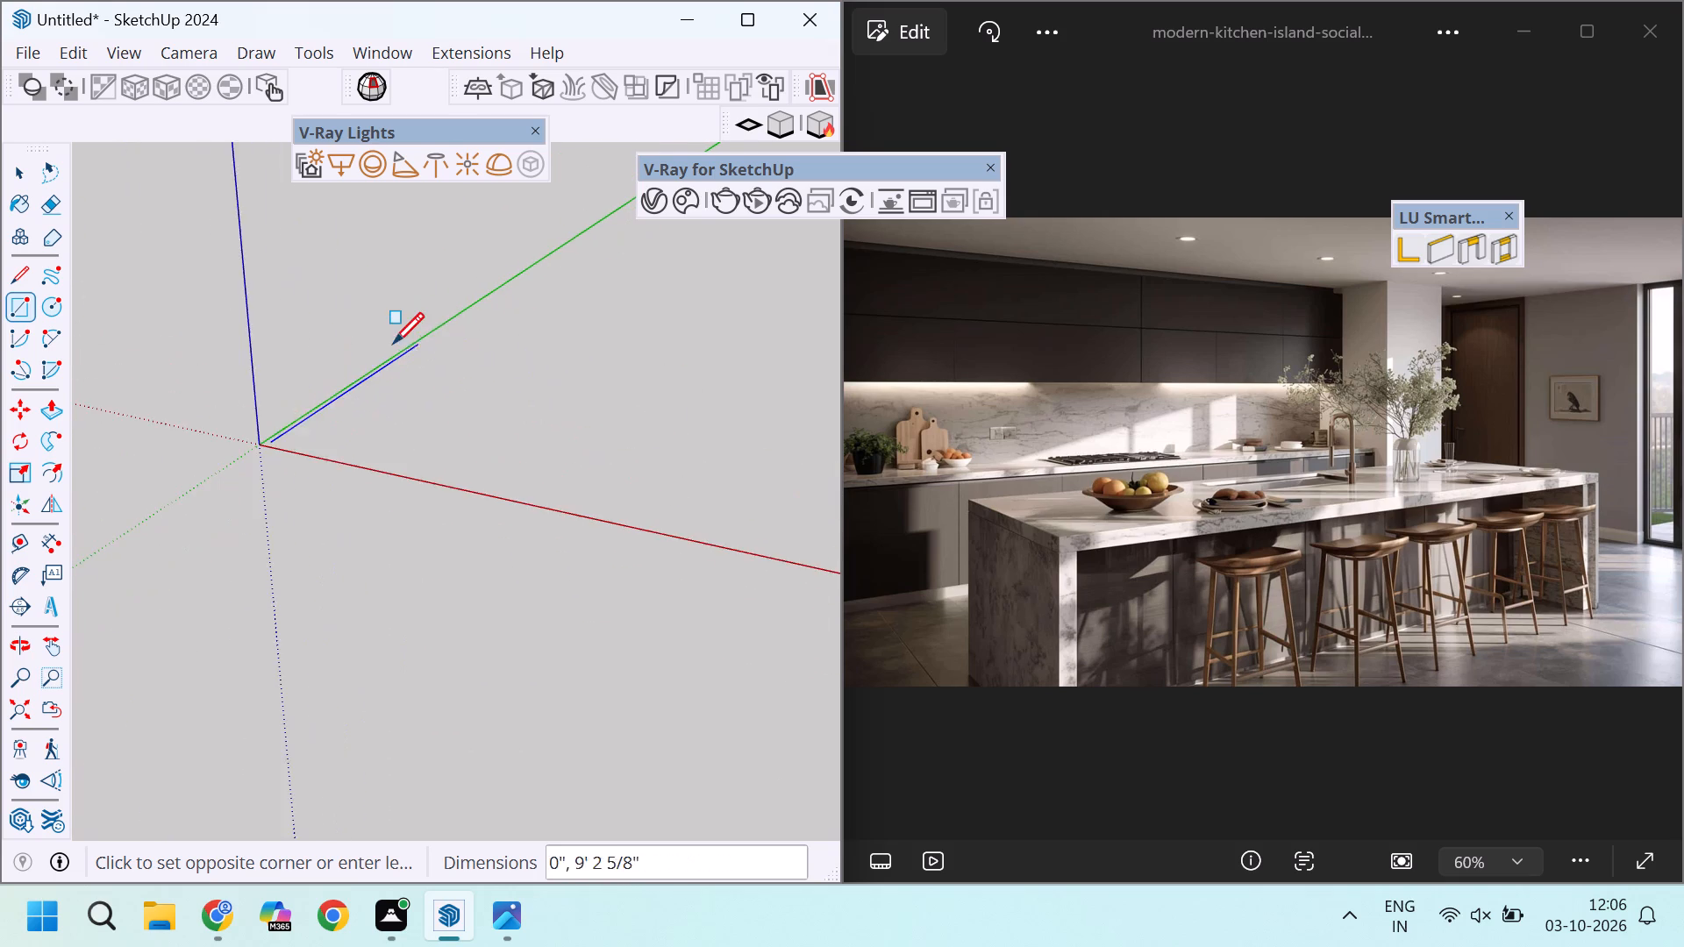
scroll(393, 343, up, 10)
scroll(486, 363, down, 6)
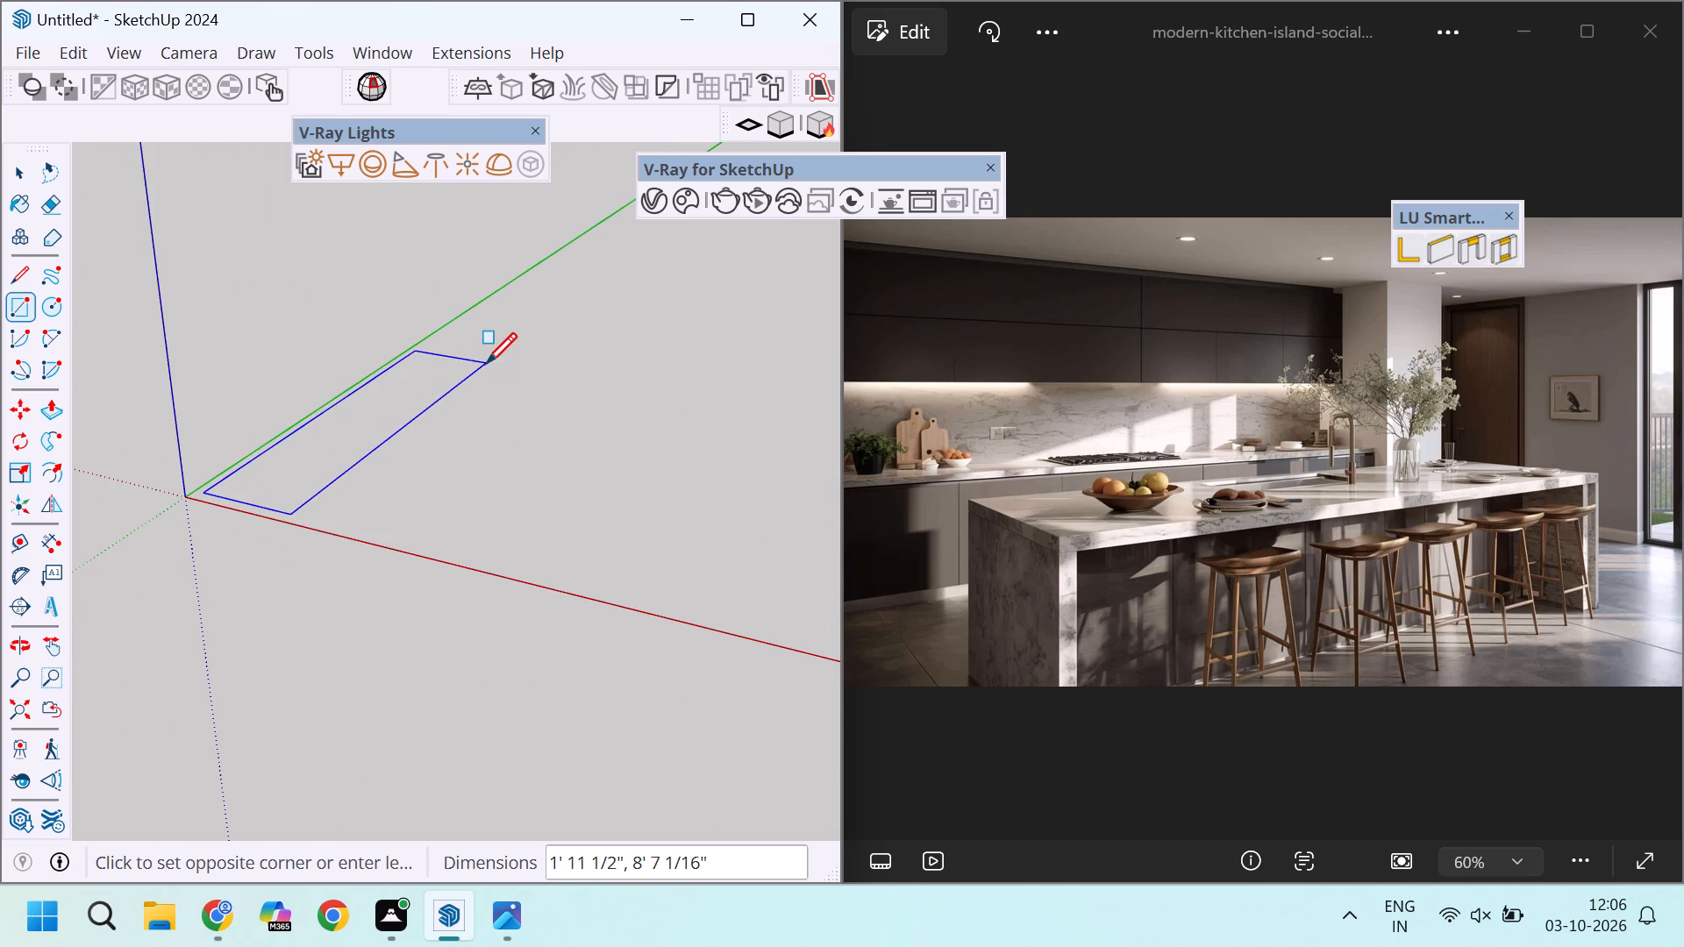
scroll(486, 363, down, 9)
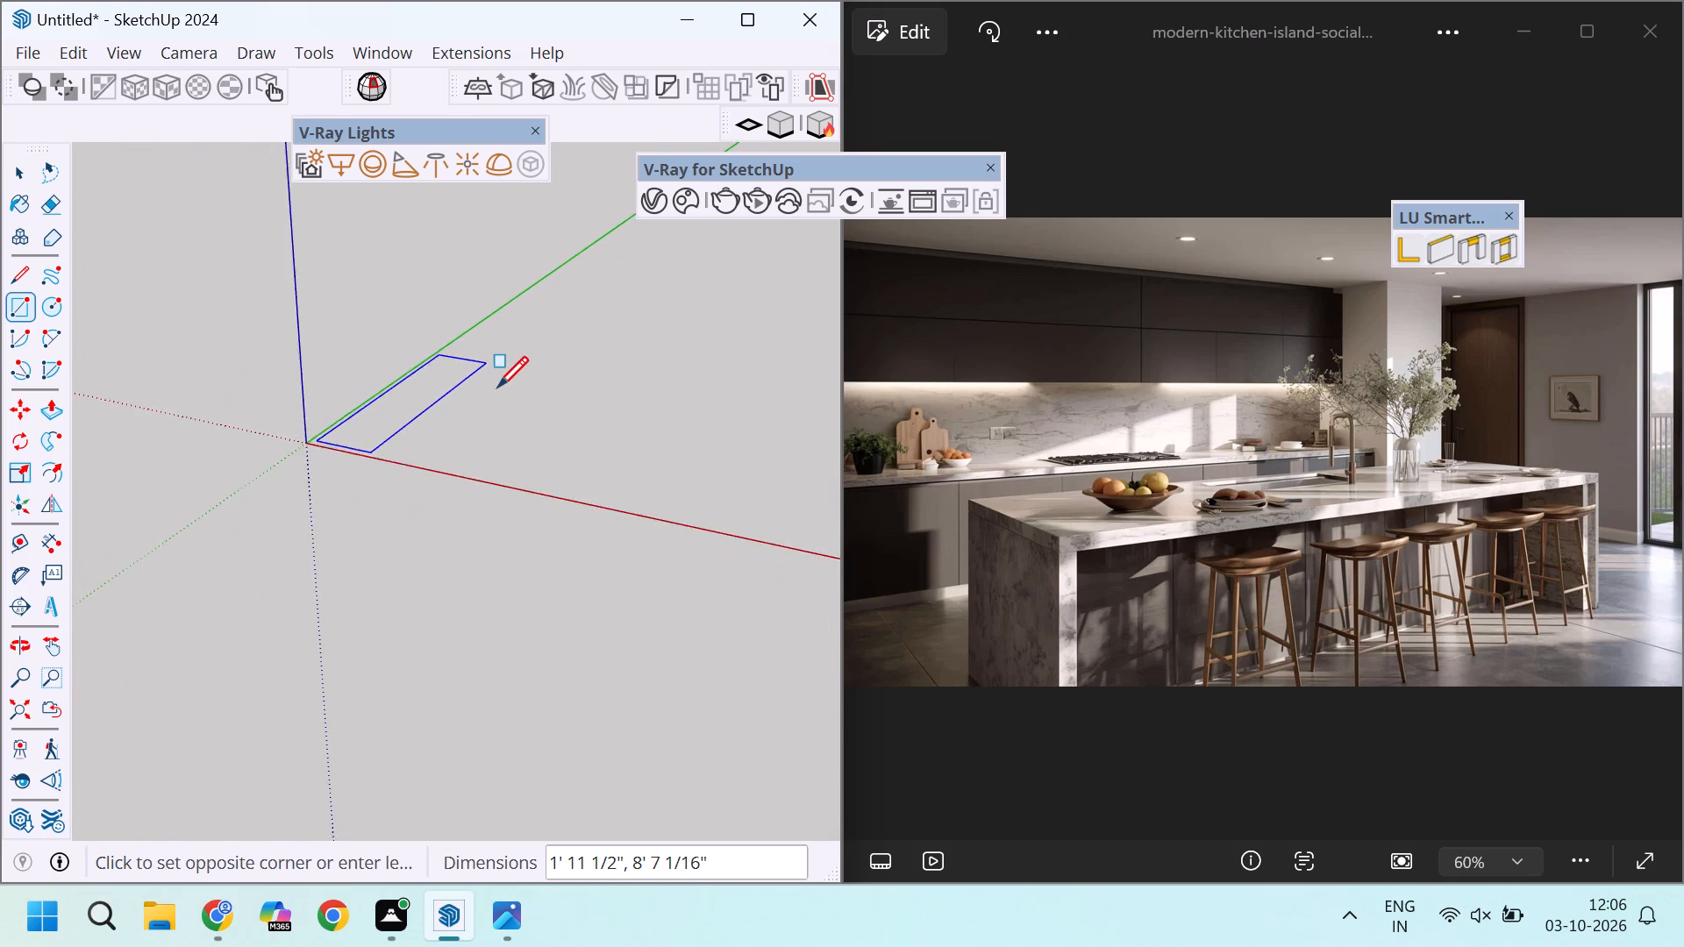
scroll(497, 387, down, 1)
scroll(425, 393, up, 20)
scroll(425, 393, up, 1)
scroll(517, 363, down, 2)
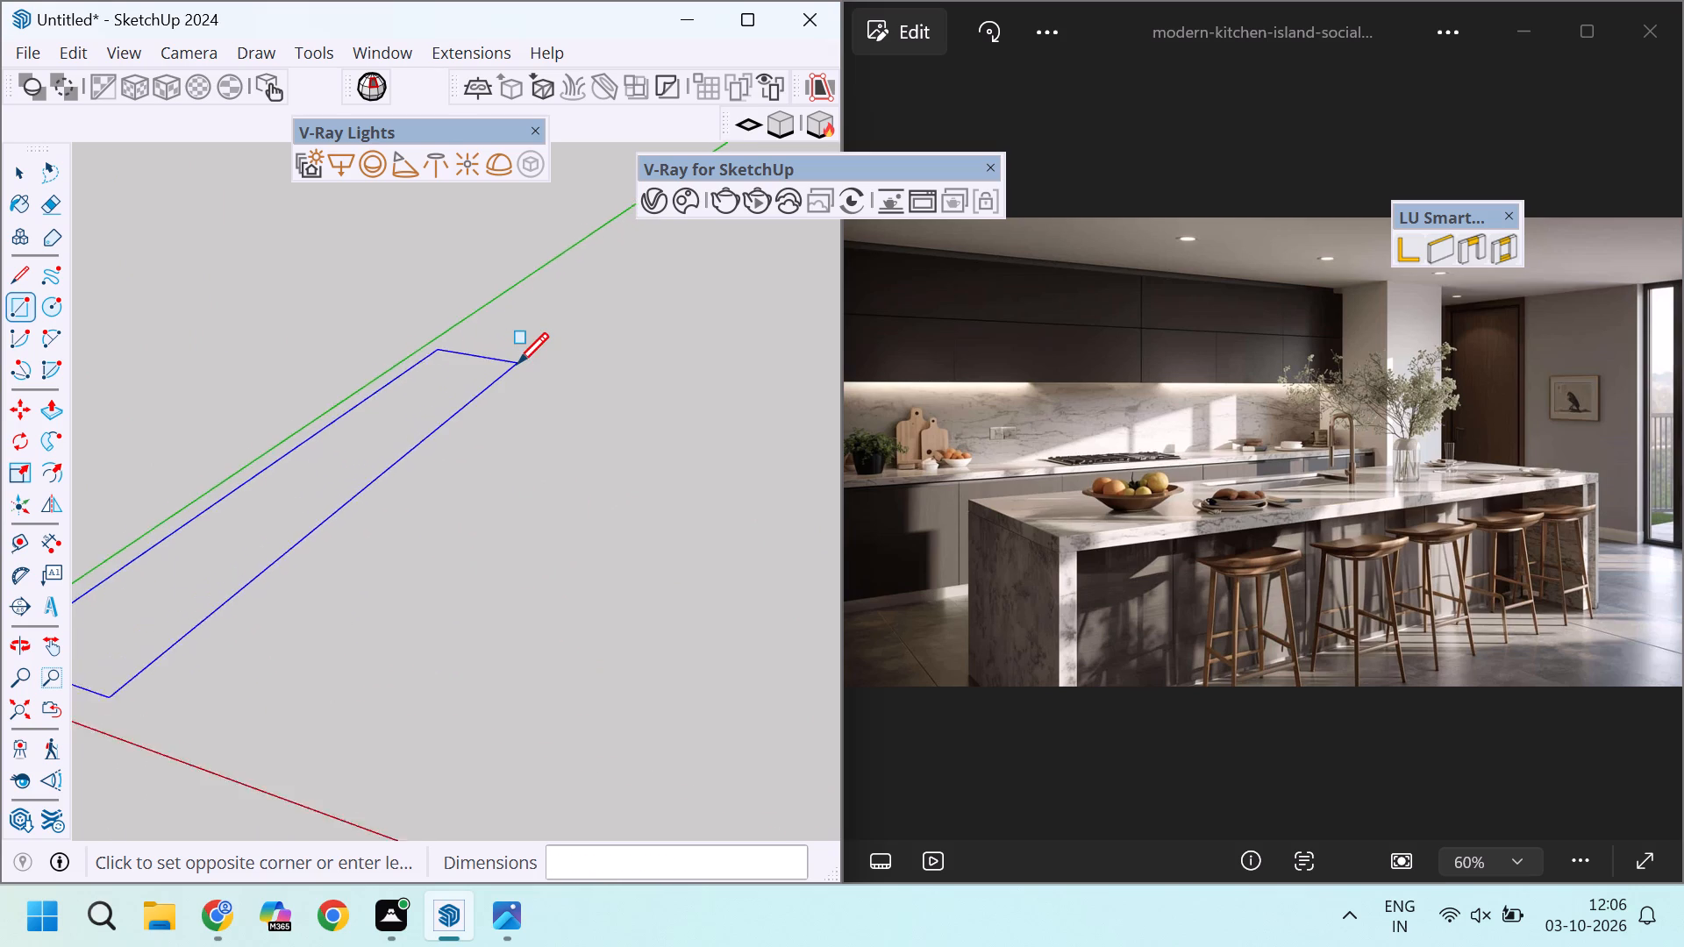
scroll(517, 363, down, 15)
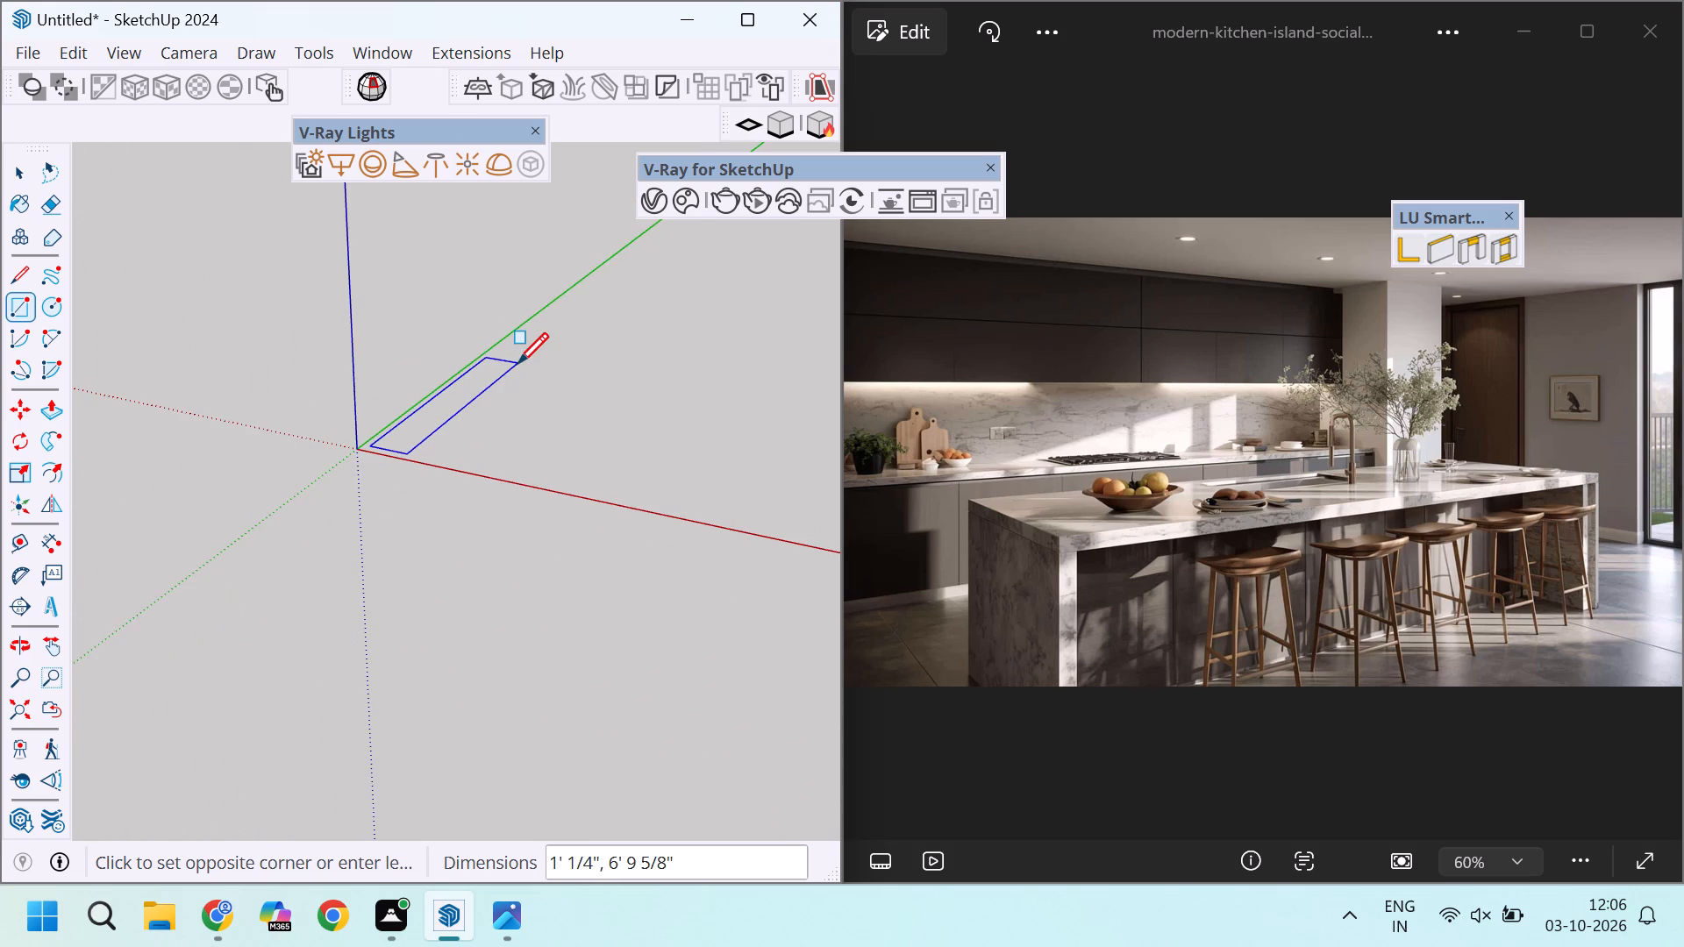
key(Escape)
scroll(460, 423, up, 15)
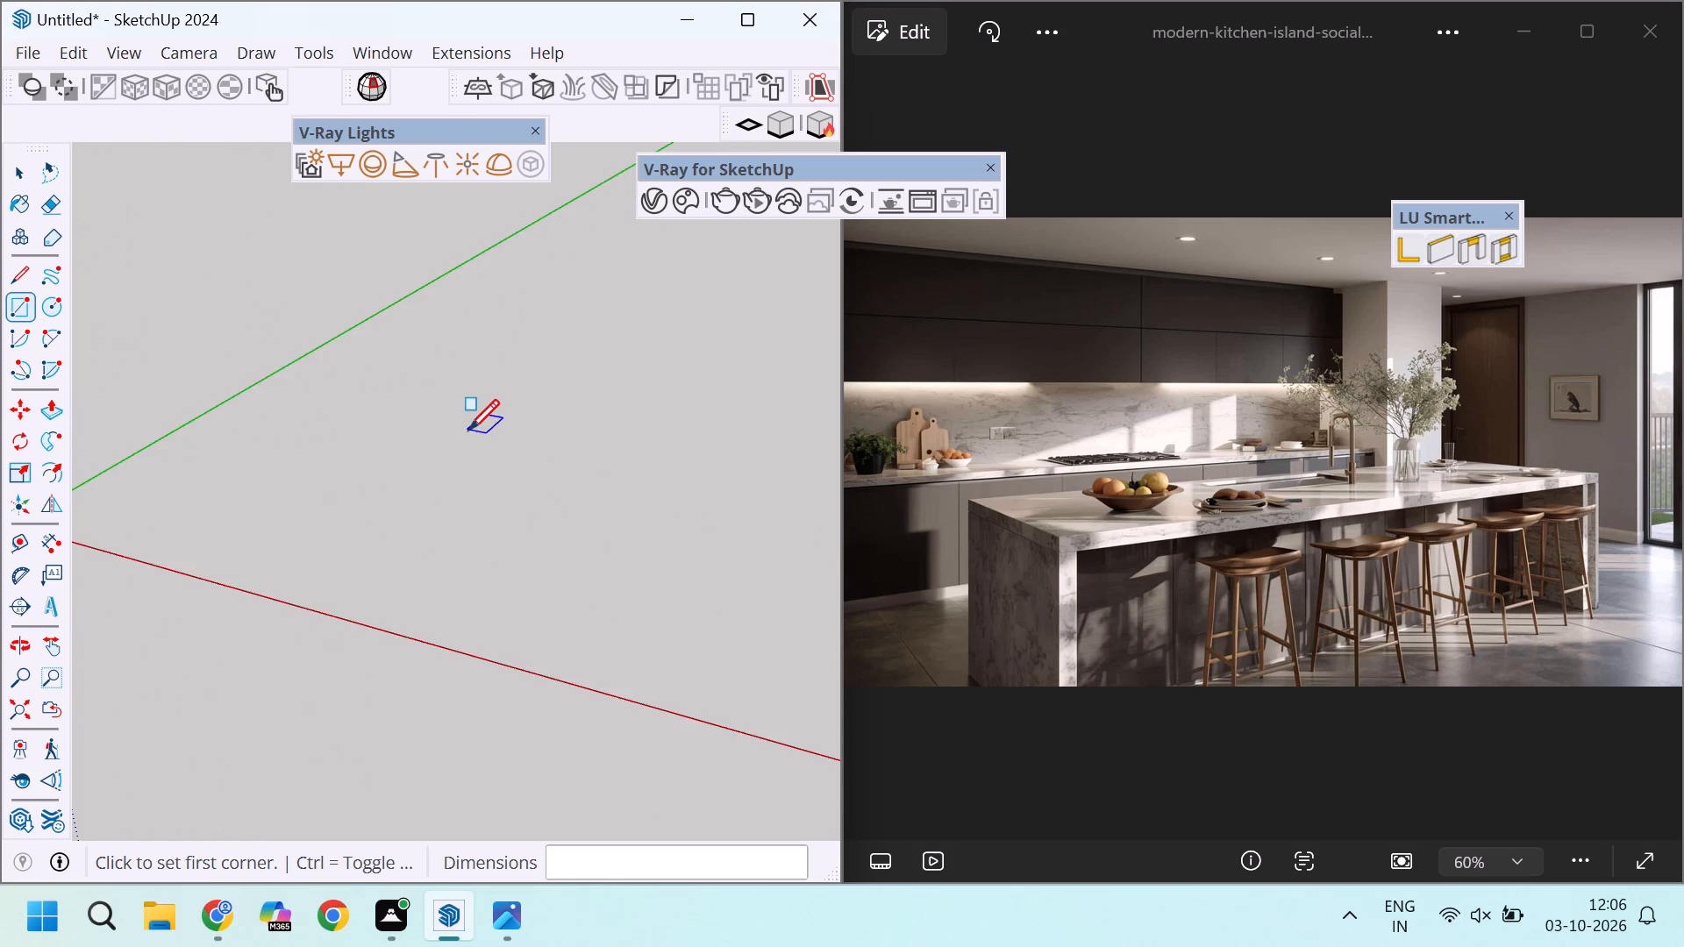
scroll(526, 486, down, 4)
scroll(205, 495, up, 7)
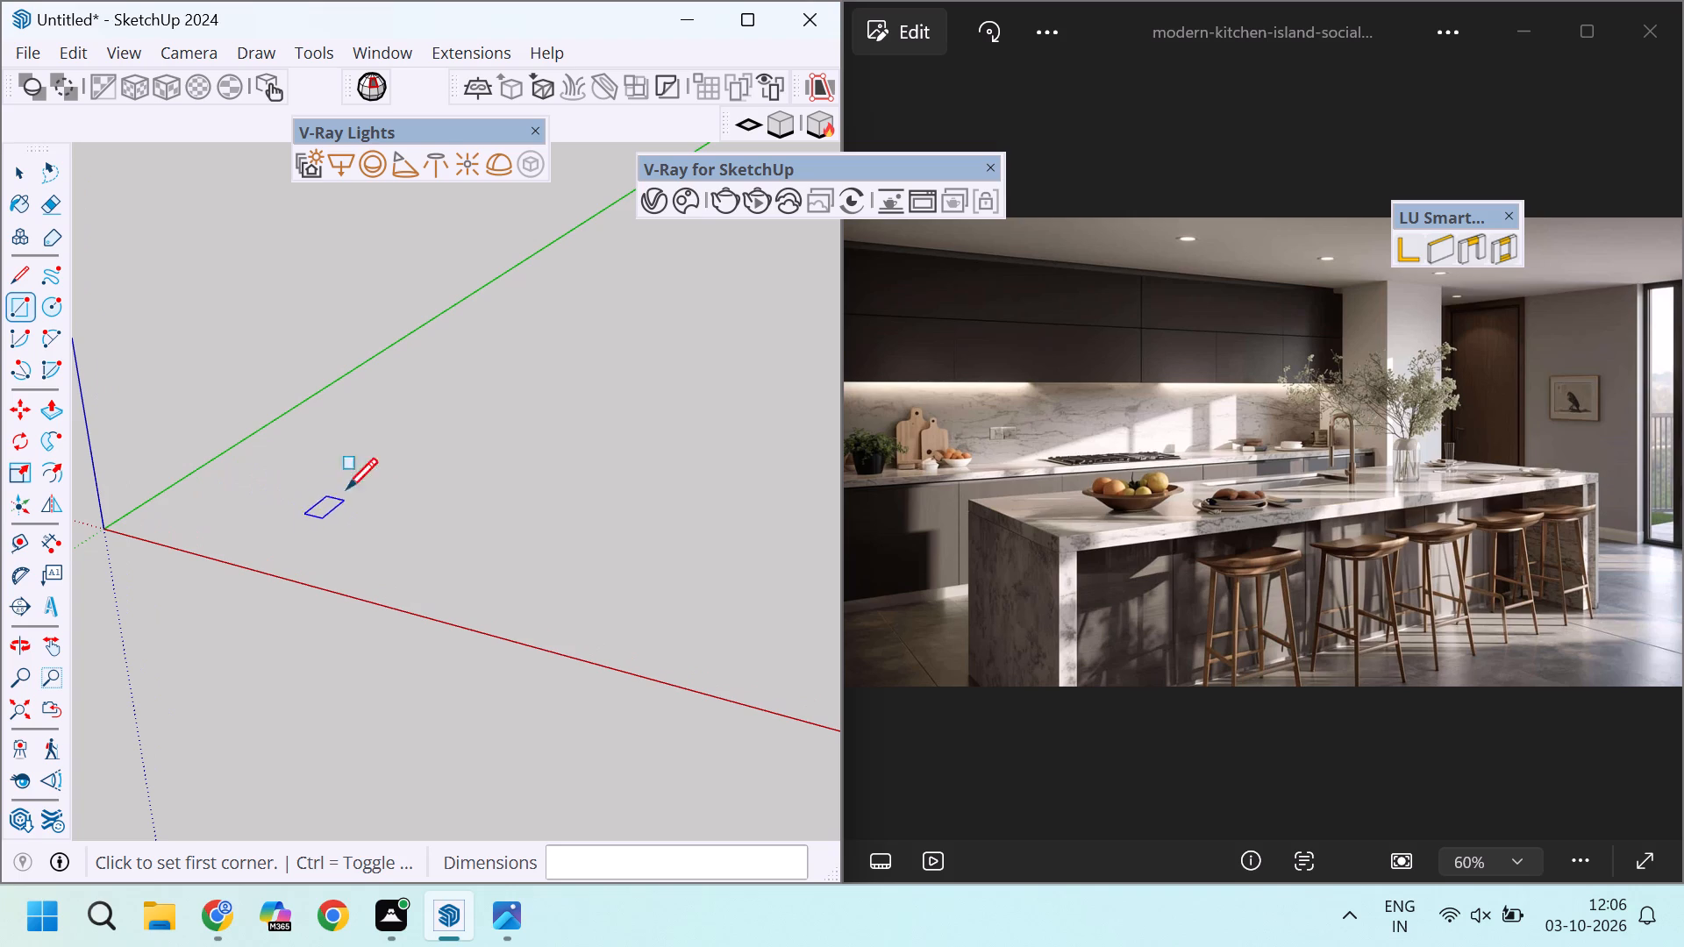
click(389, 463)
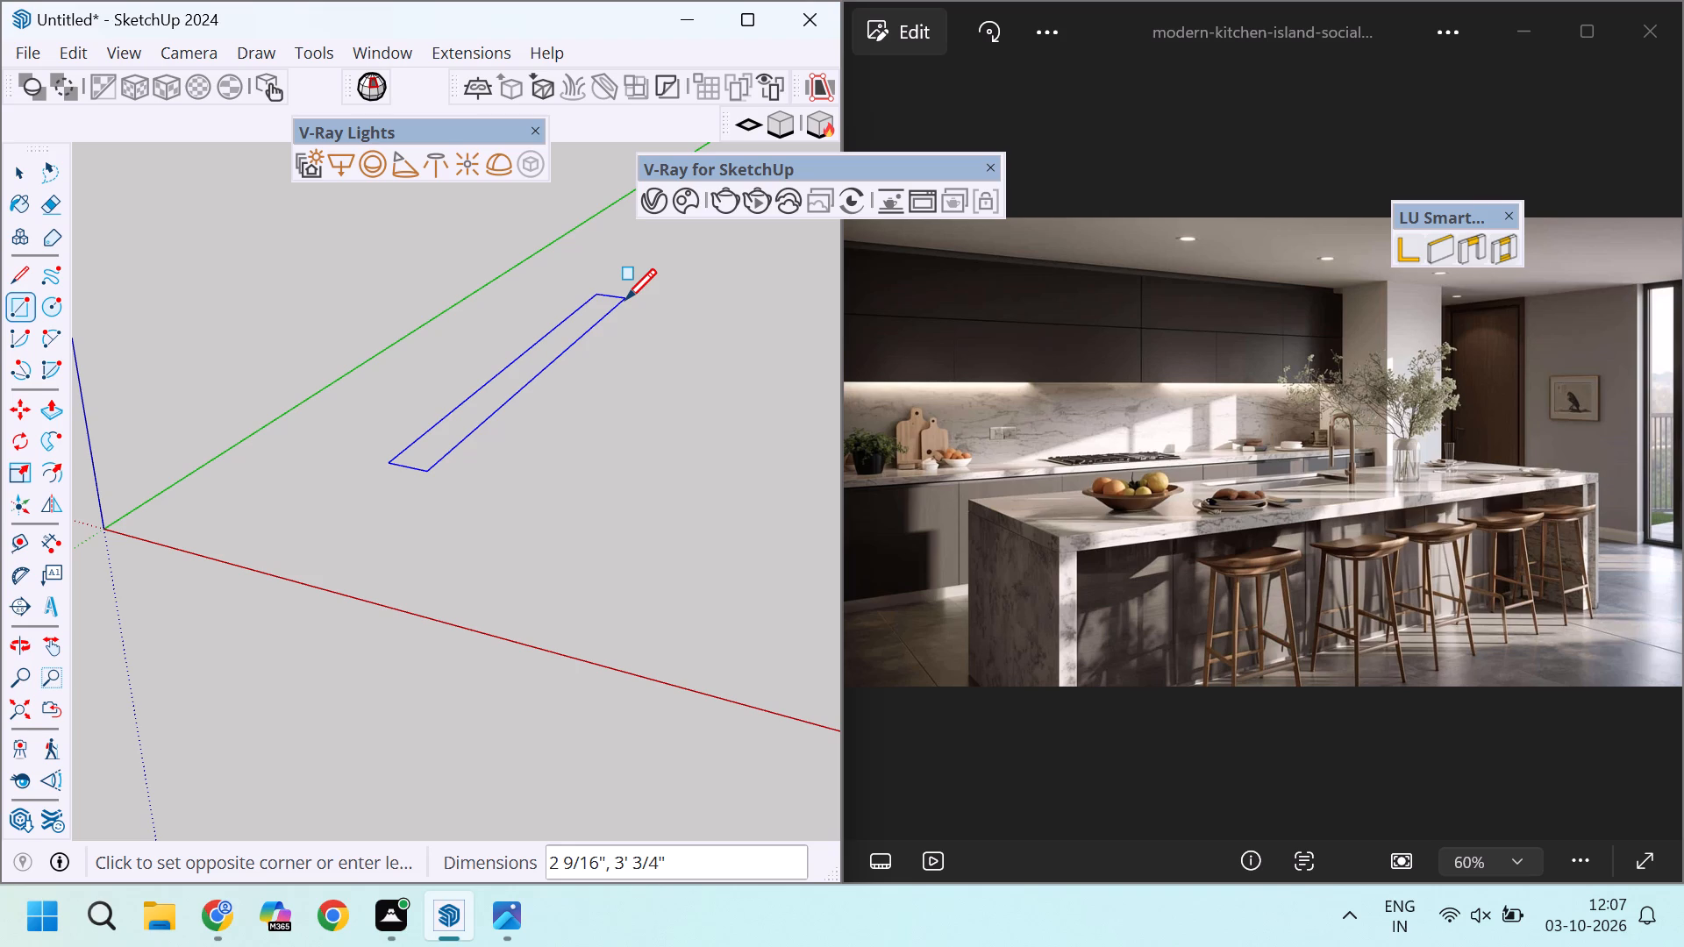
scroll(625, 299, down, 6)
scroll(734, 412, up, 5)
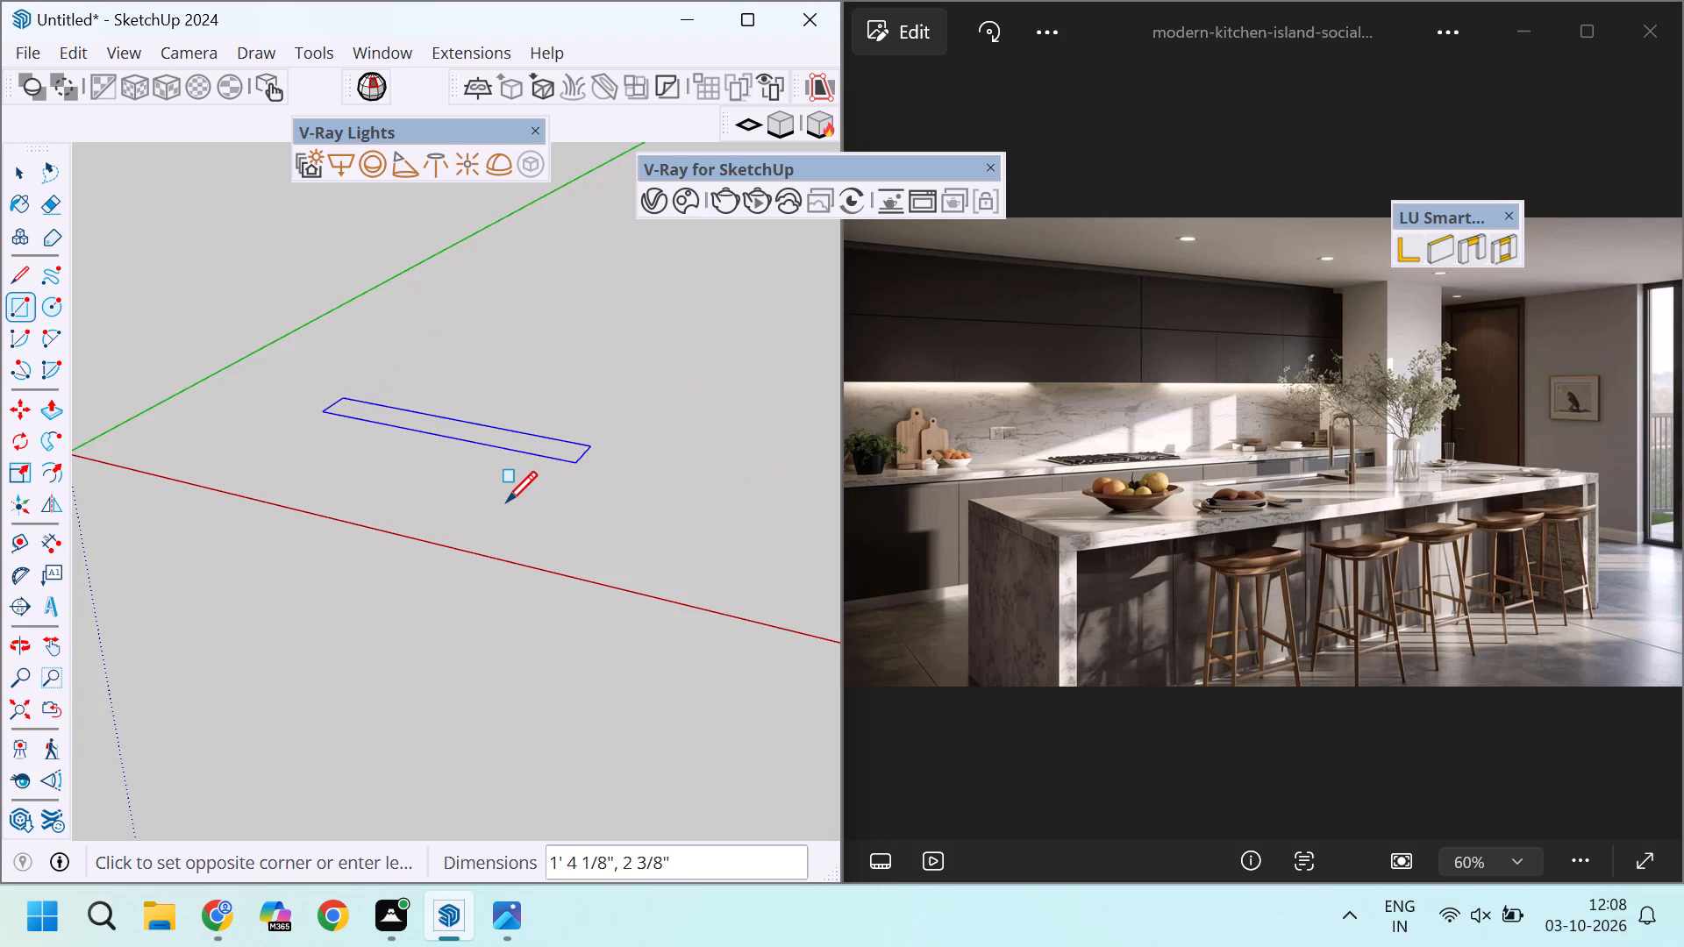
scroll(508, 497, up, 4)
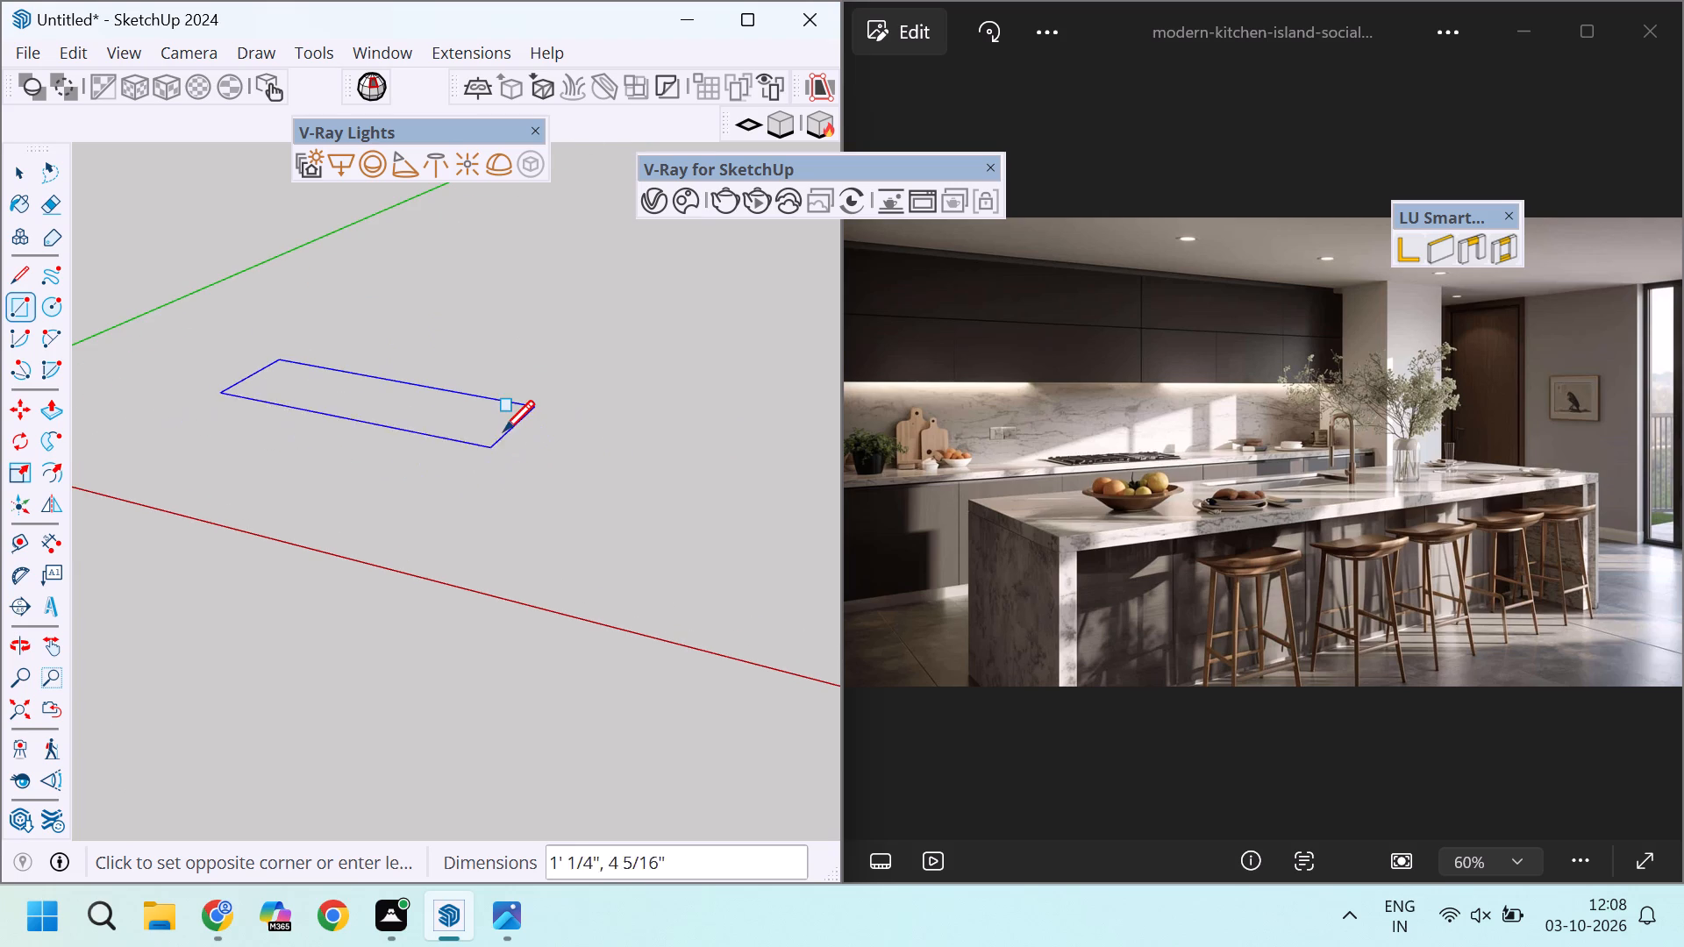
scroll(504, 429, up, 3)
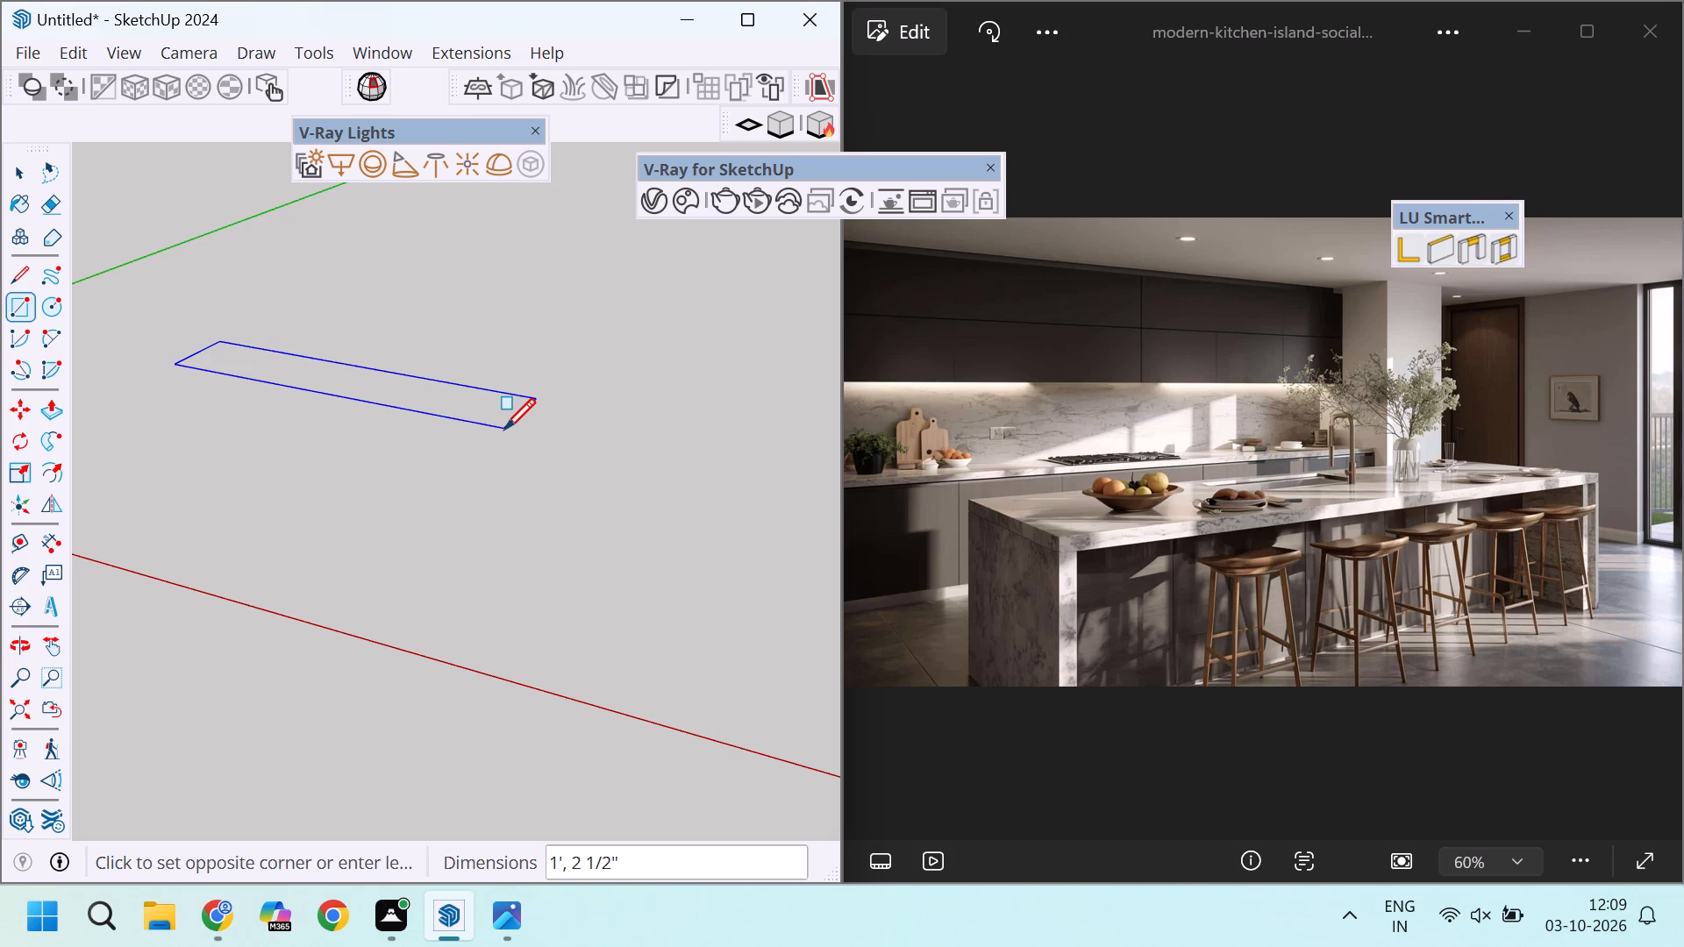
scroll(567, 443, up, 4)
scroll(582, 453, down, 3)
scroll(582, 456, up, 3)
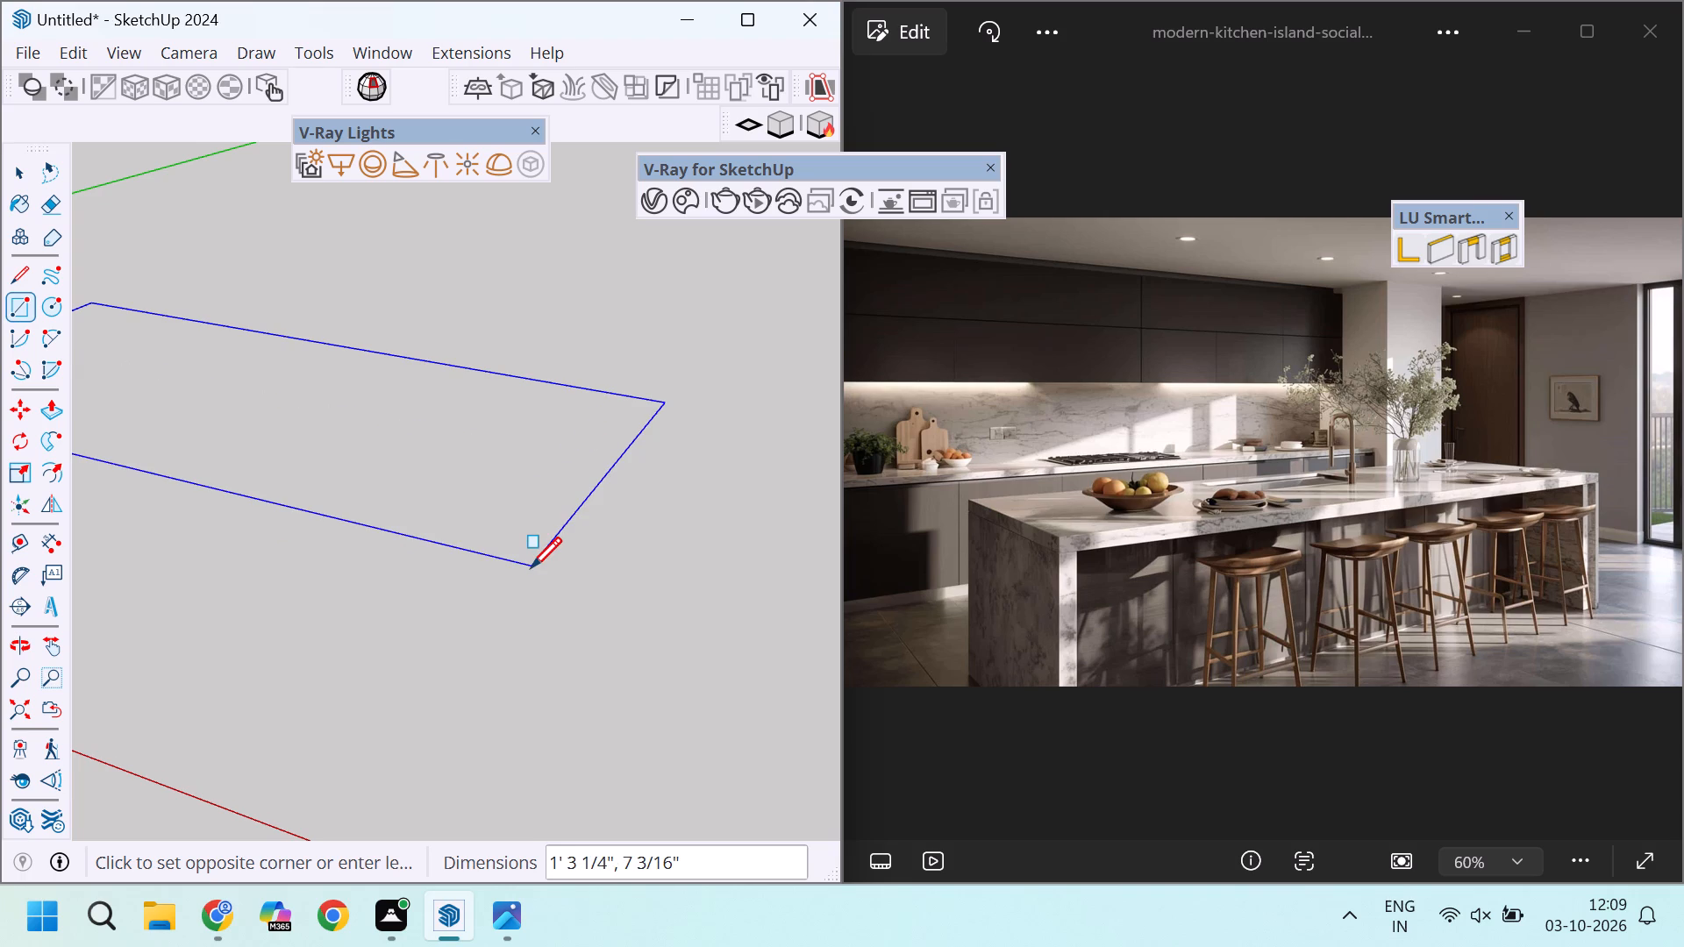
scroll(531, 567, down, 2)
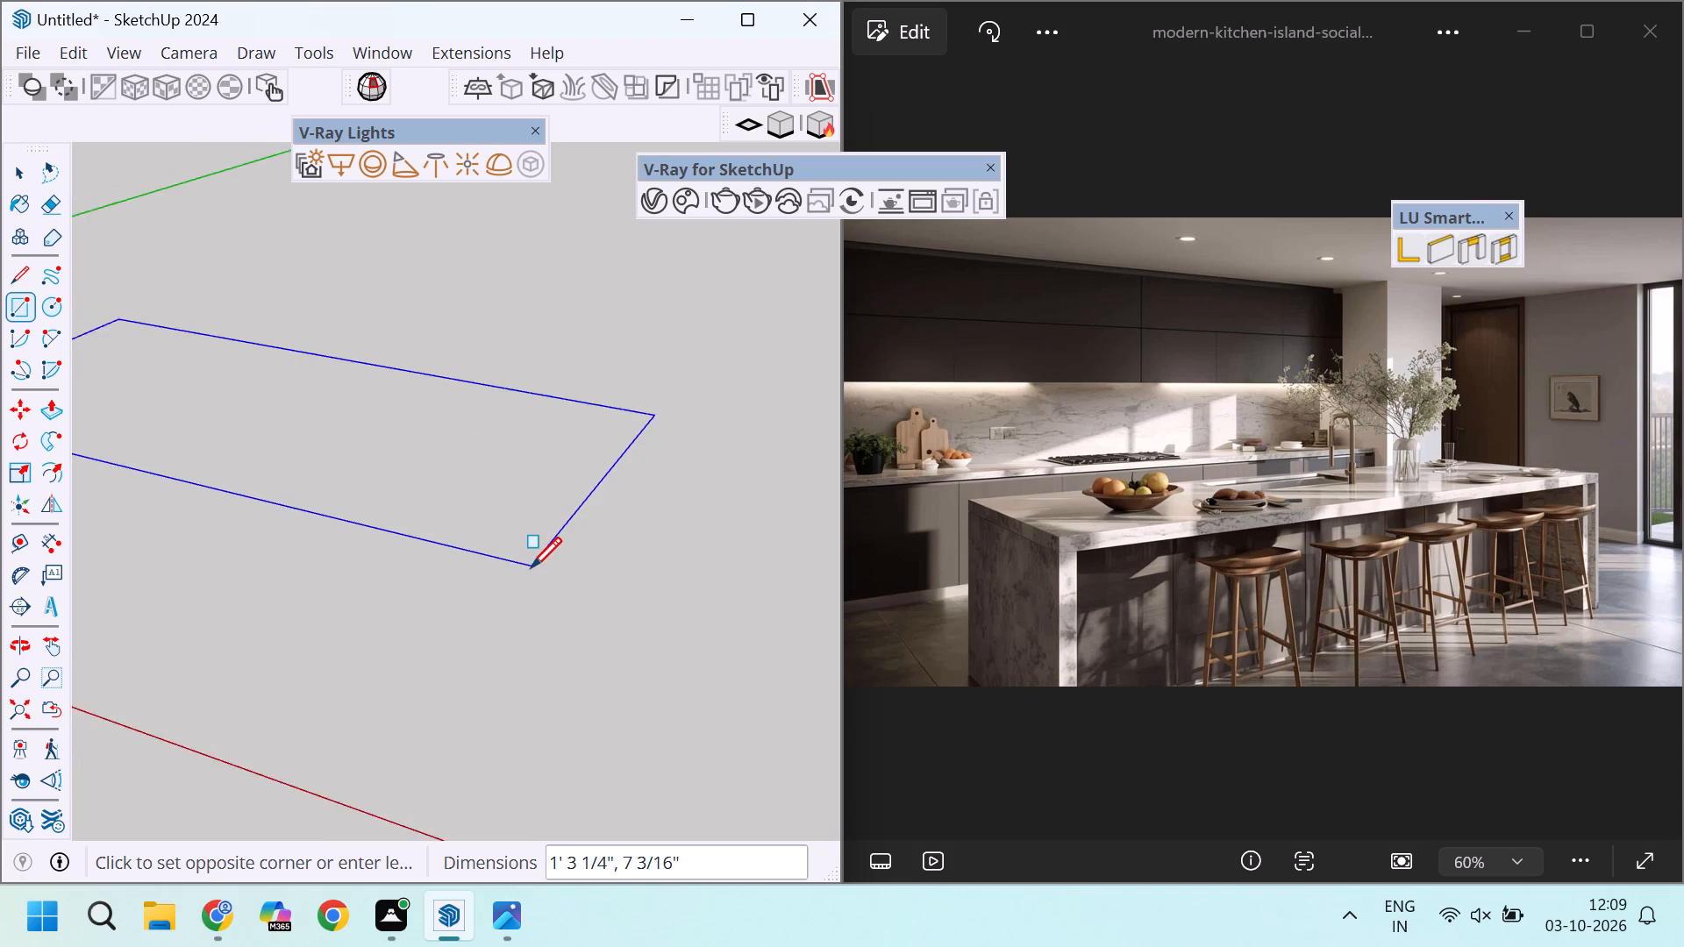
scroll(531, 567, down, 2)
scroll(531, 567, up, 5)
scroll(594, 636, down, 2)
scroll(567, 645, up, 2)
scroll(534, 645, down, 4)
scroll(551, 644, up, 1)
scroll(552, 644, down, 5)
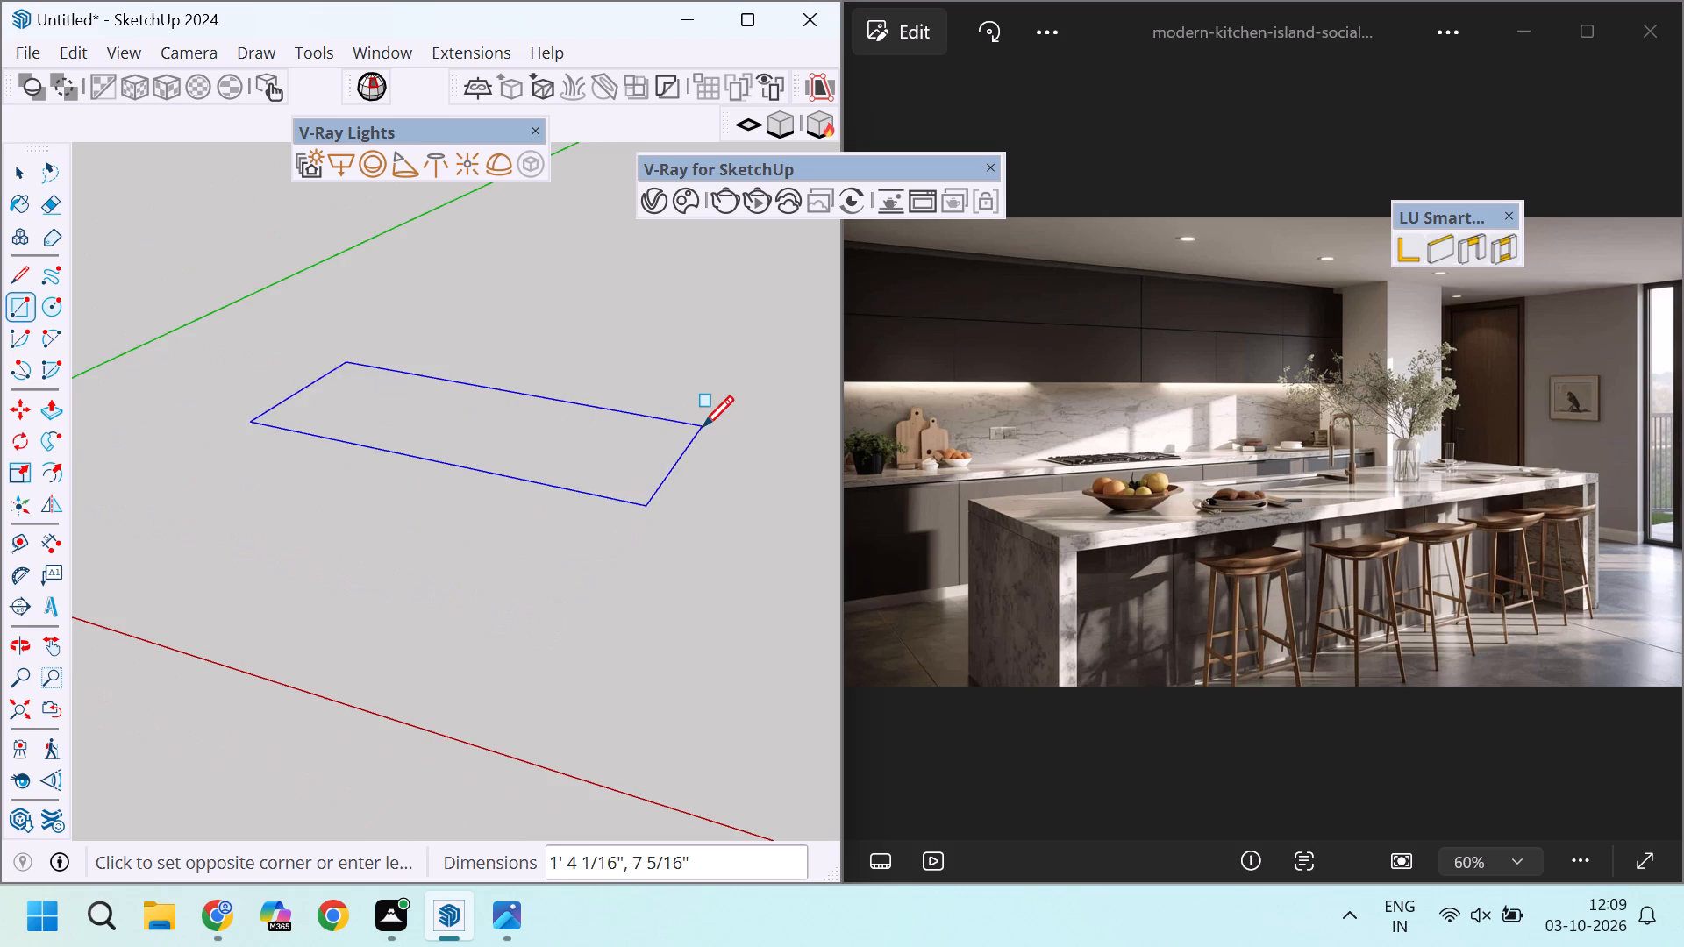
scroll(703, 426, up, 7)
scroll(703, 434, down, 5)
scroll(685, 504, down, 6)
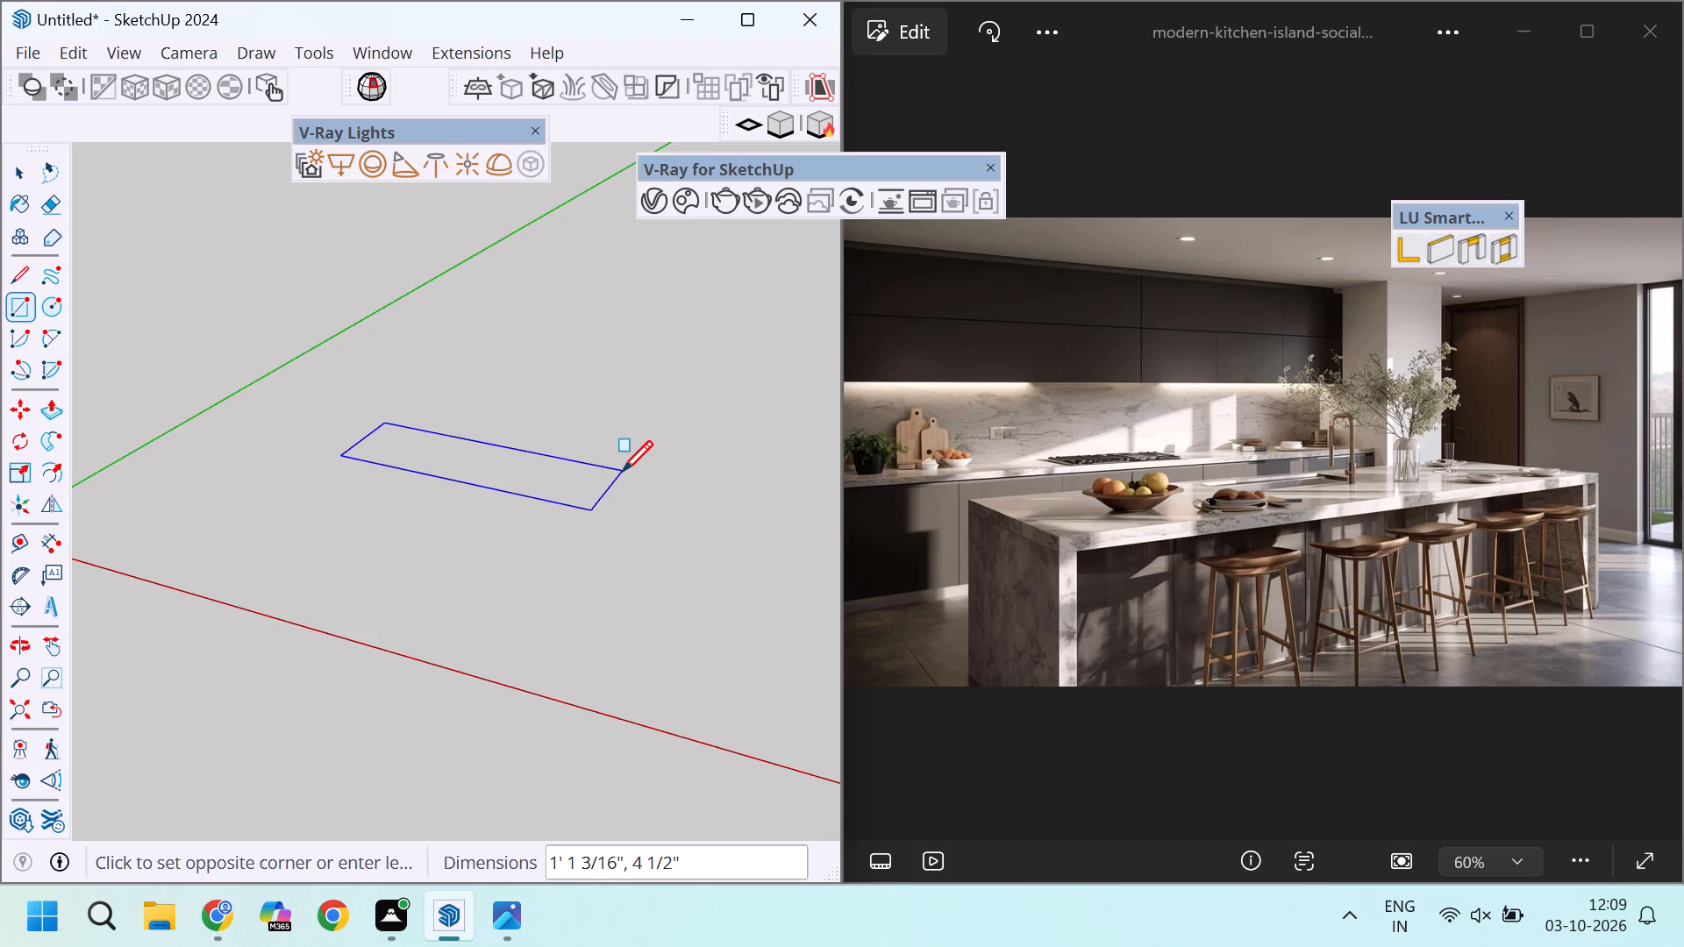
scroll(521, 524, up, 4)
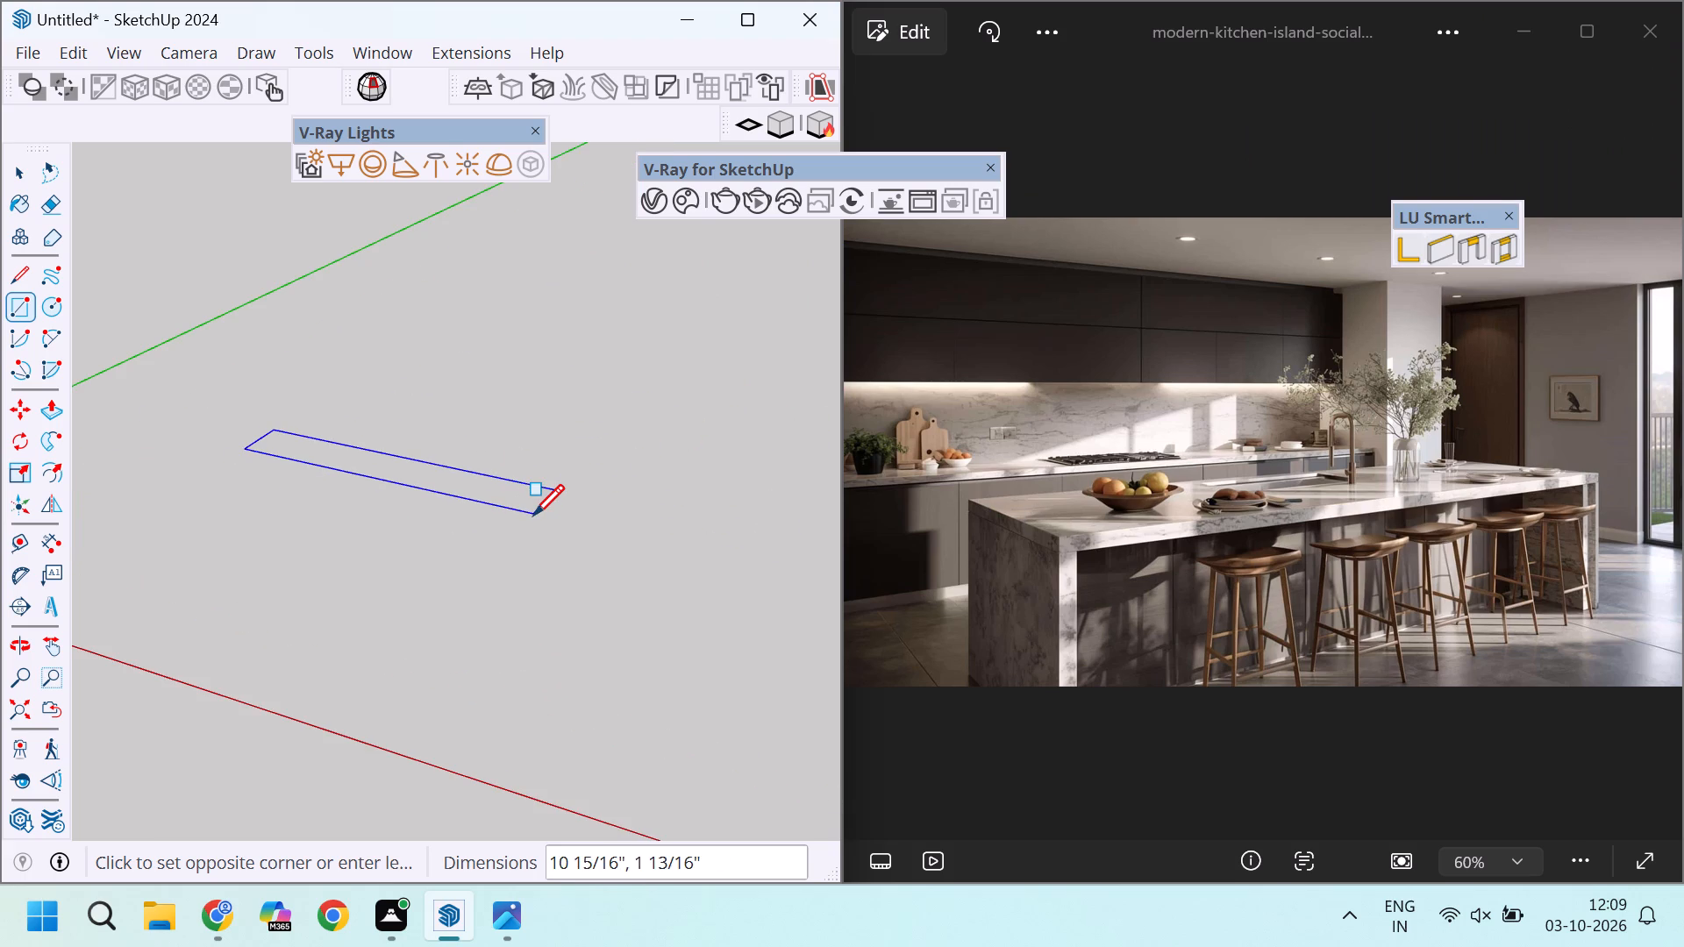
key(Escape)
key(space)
Maximize the kitchen reference photo and examine the near end of the marble island and its countertop up close.
click(1602, 32)
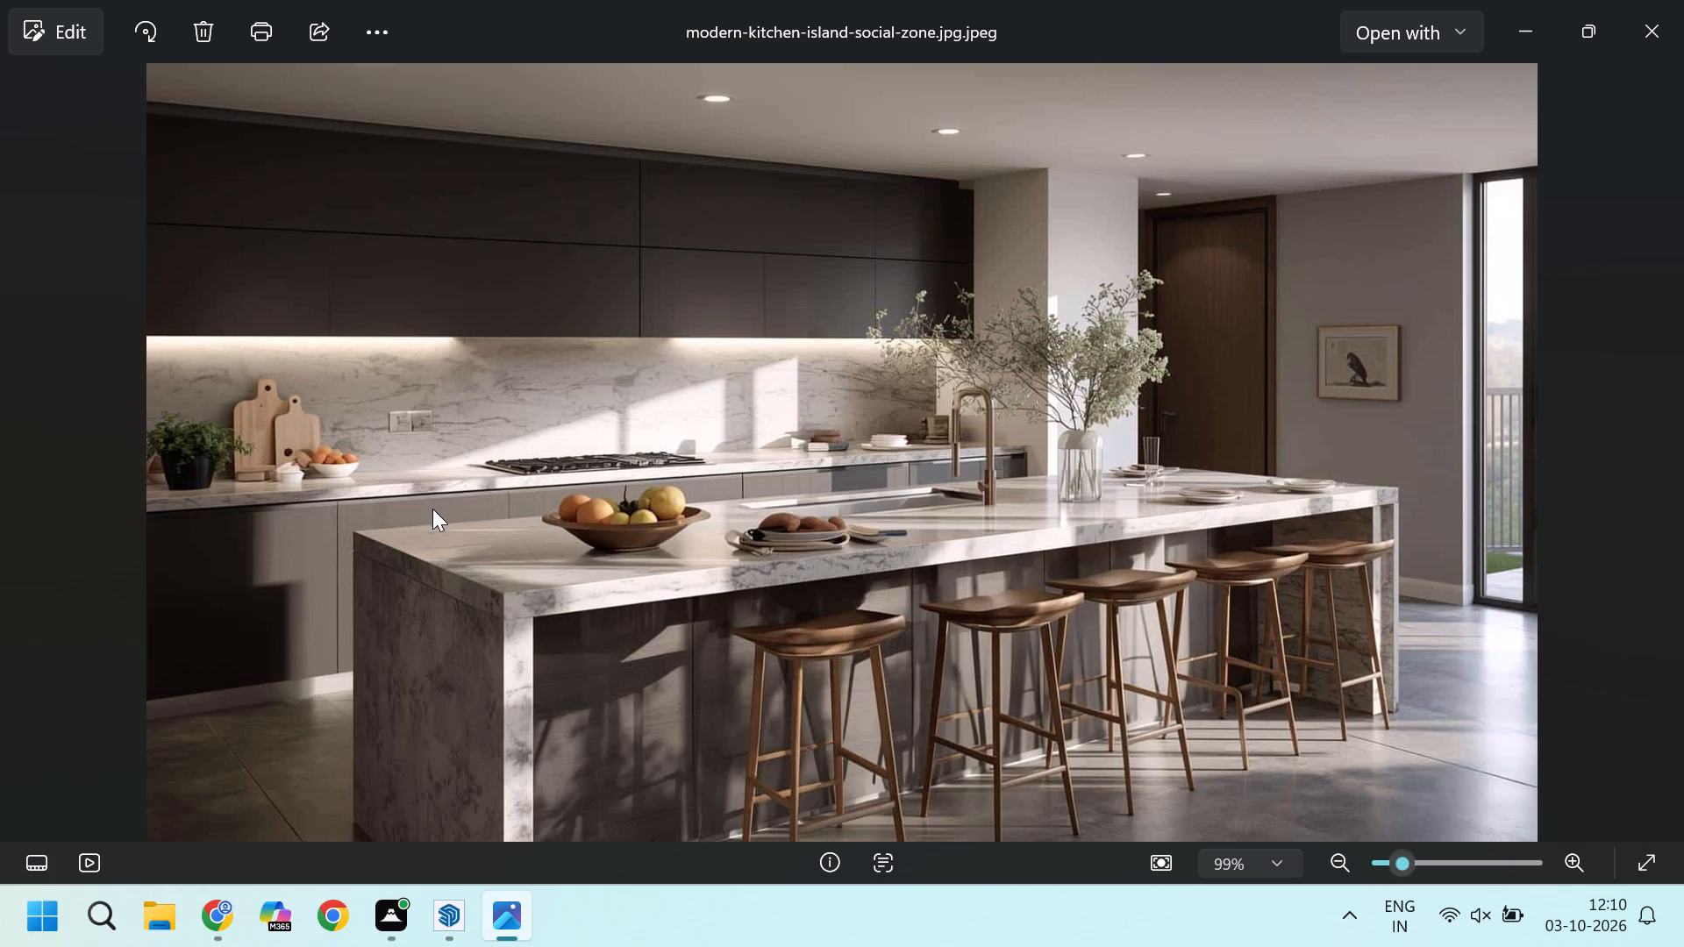
scroll(441, 503, down, 1)
scroll(439, 572, up, 2)
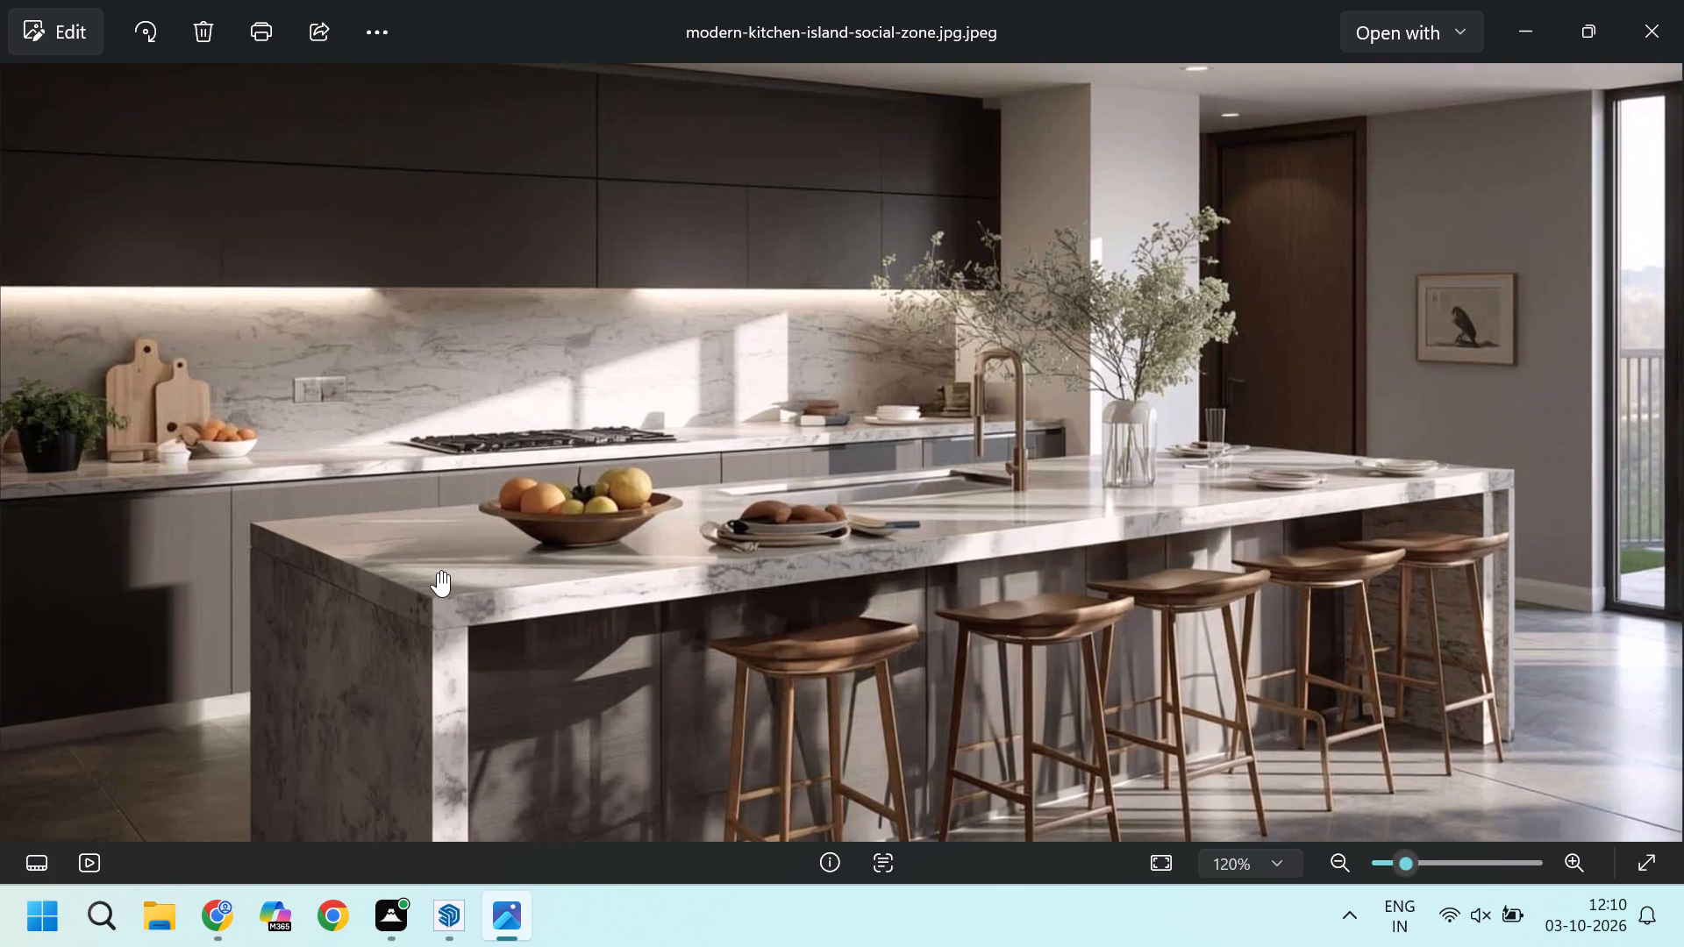
scroll(438, 572, up, 1)
scroll(438, 572, down, 5)
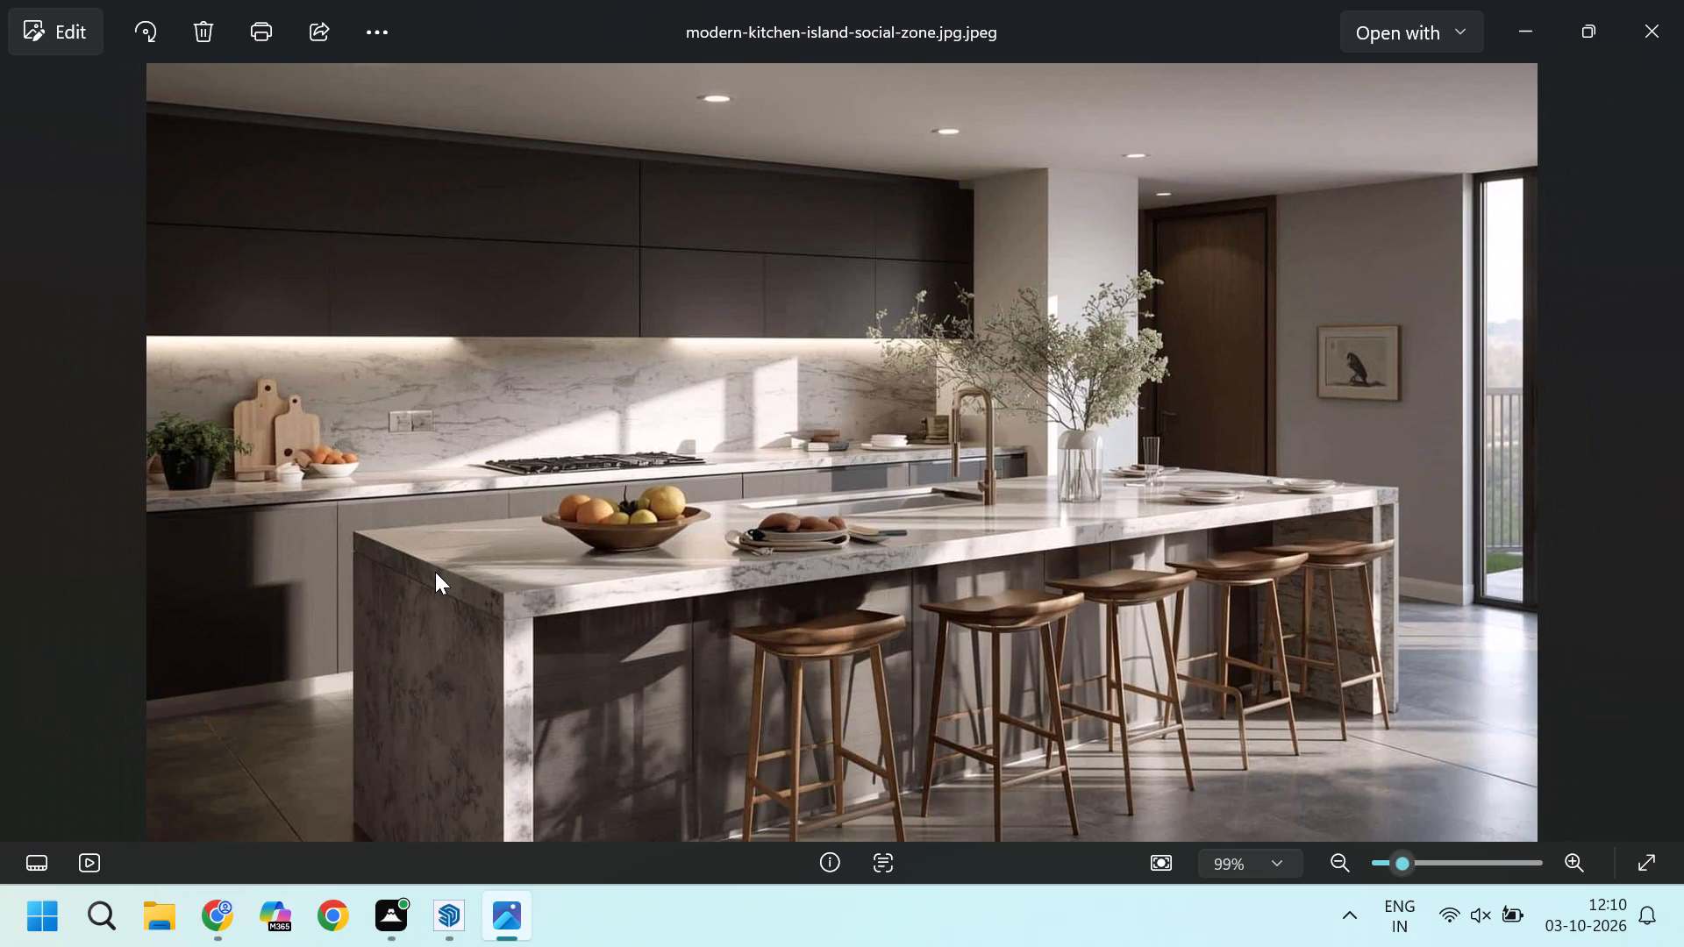
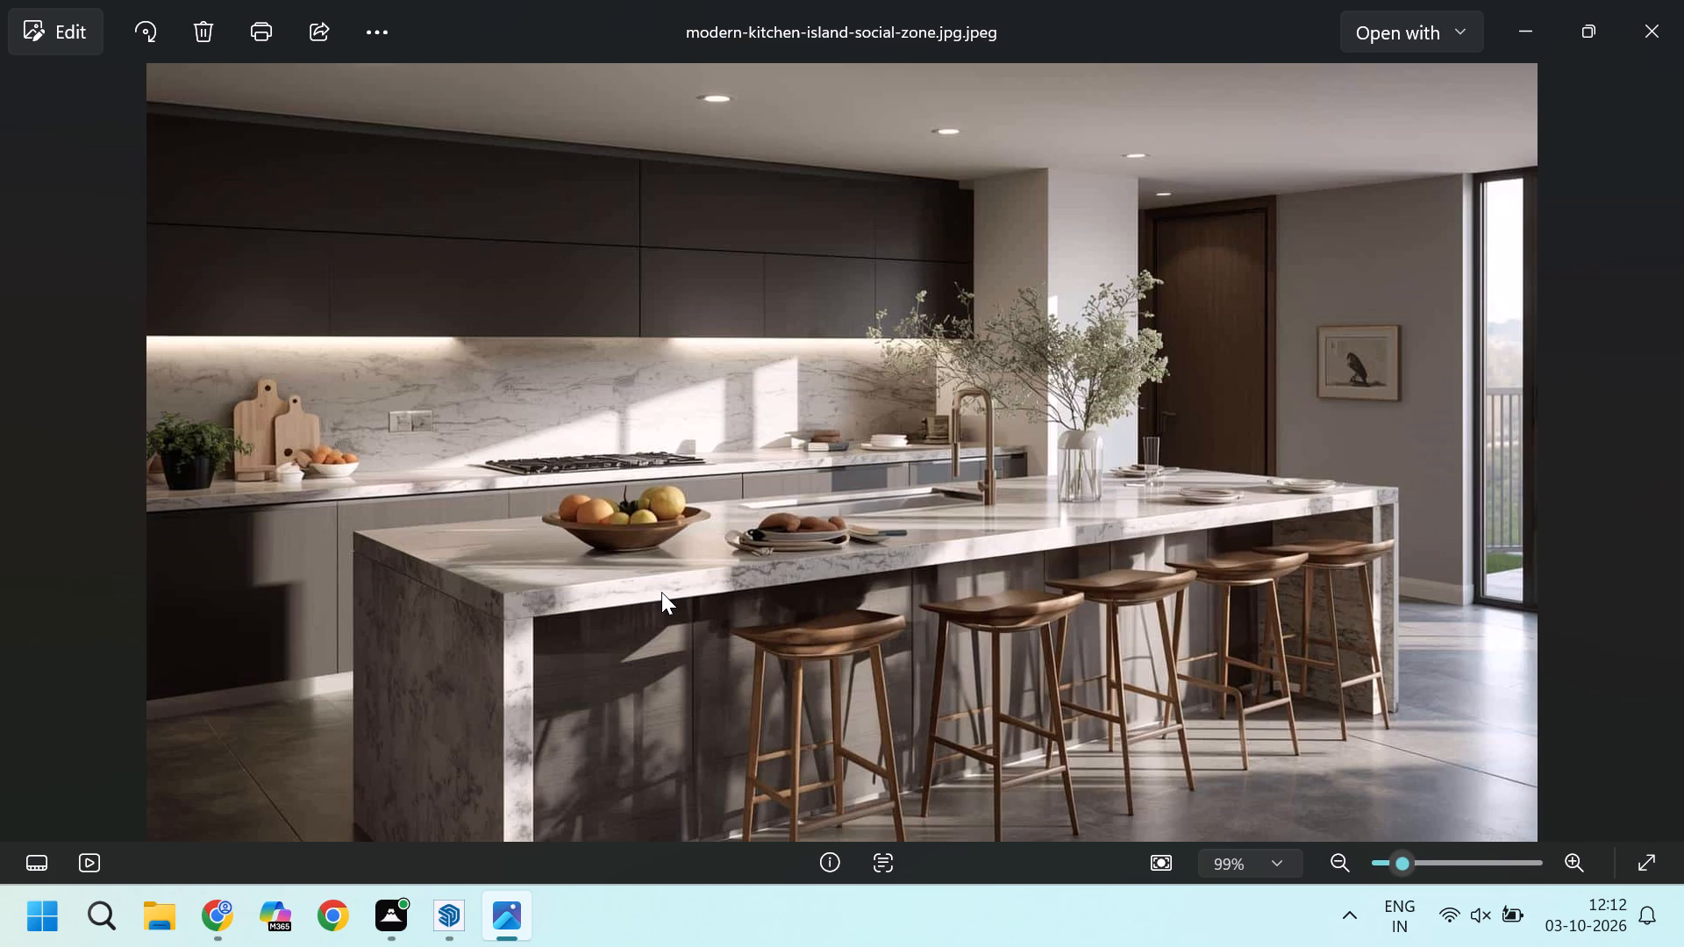
Examine the island's near end, marble countertop edge and the cooktop counter behind it in the kitchen reference photo.
scroll(681, 515, up, 3)
scroll(560, 484, up, 9)
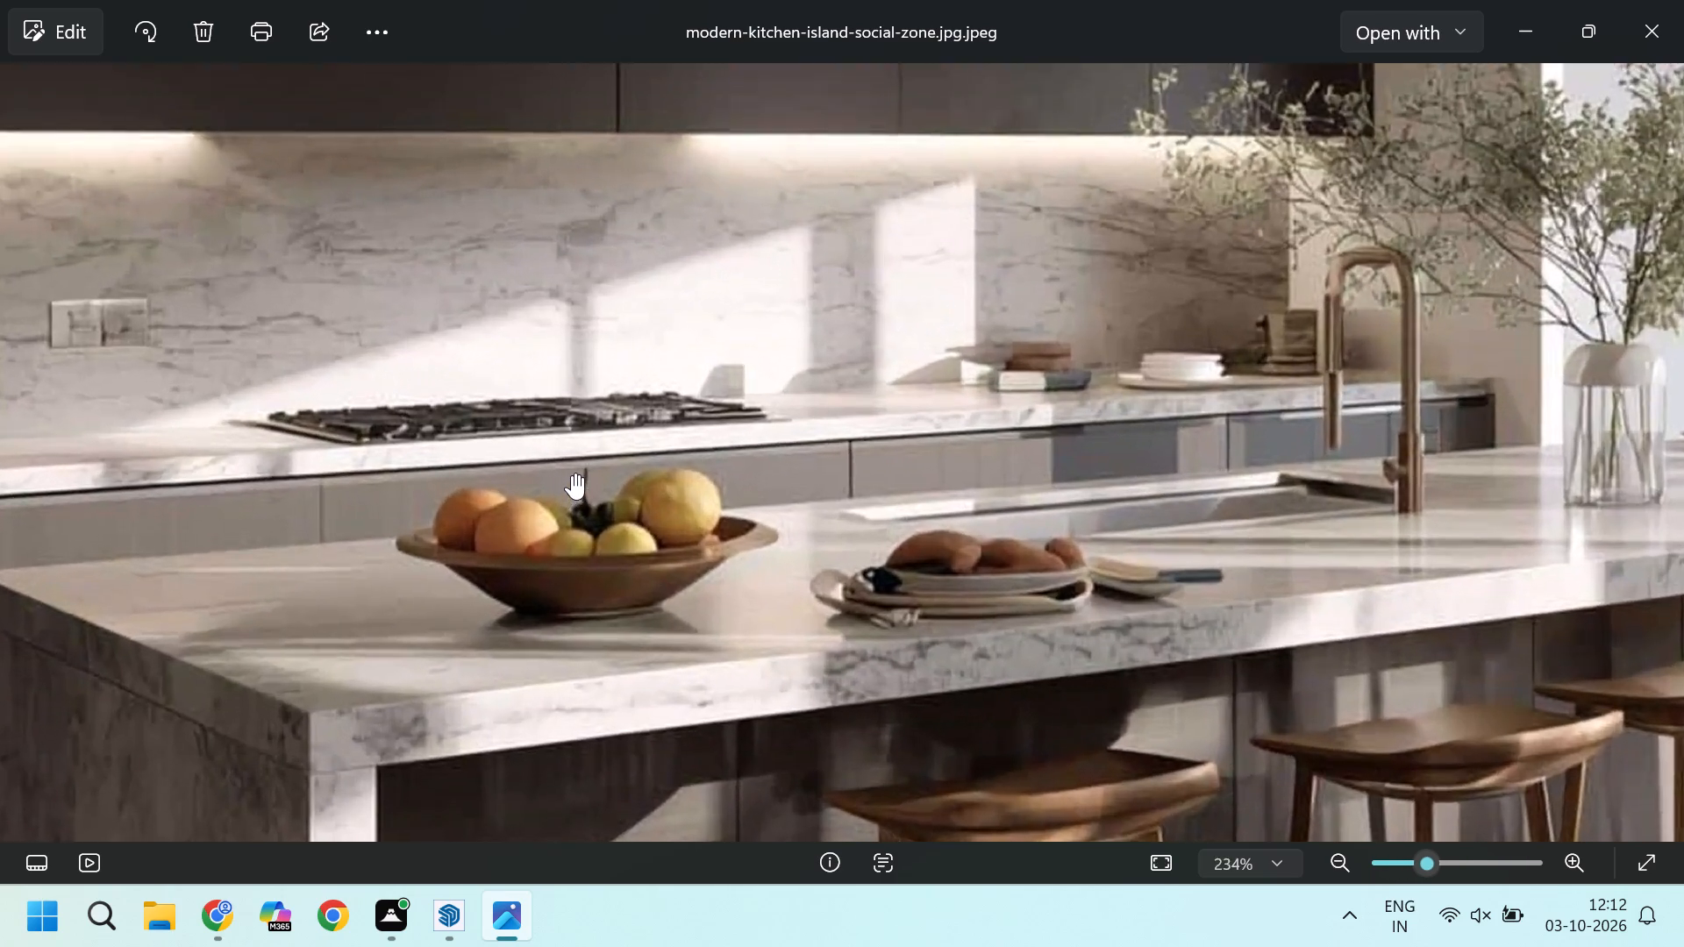
scroll(572, 474, up, 7)
scroll(647, 477, down, 12)
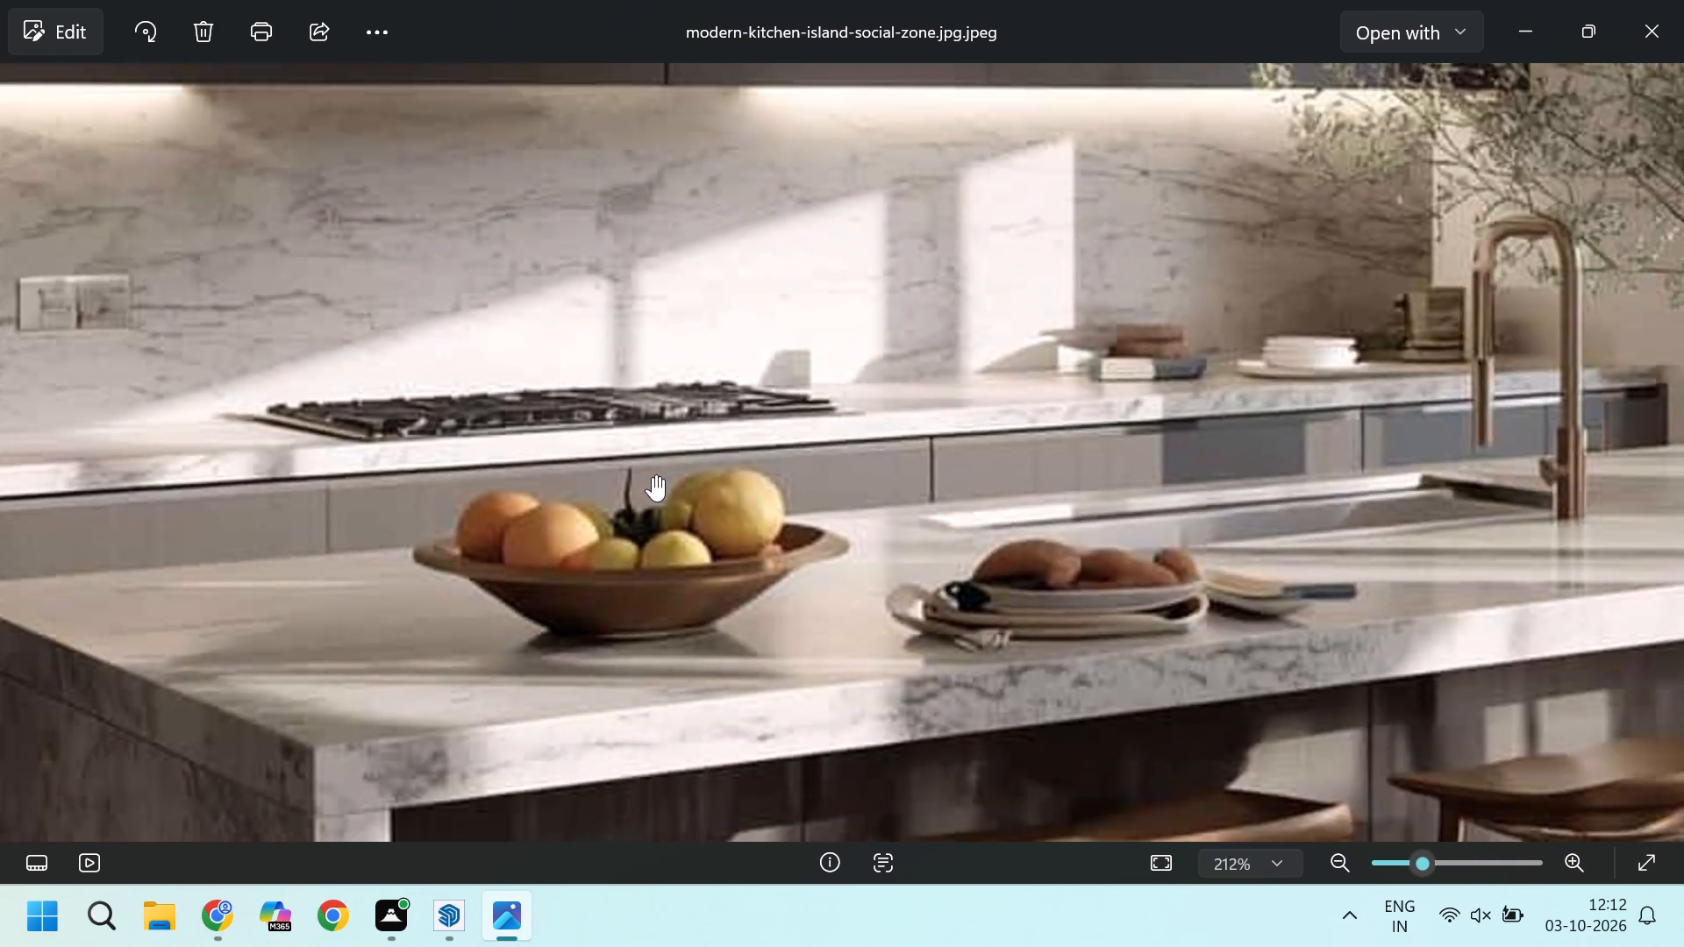
scroll(653, 476, down, 5)
scroll(560, 515, down, 3)
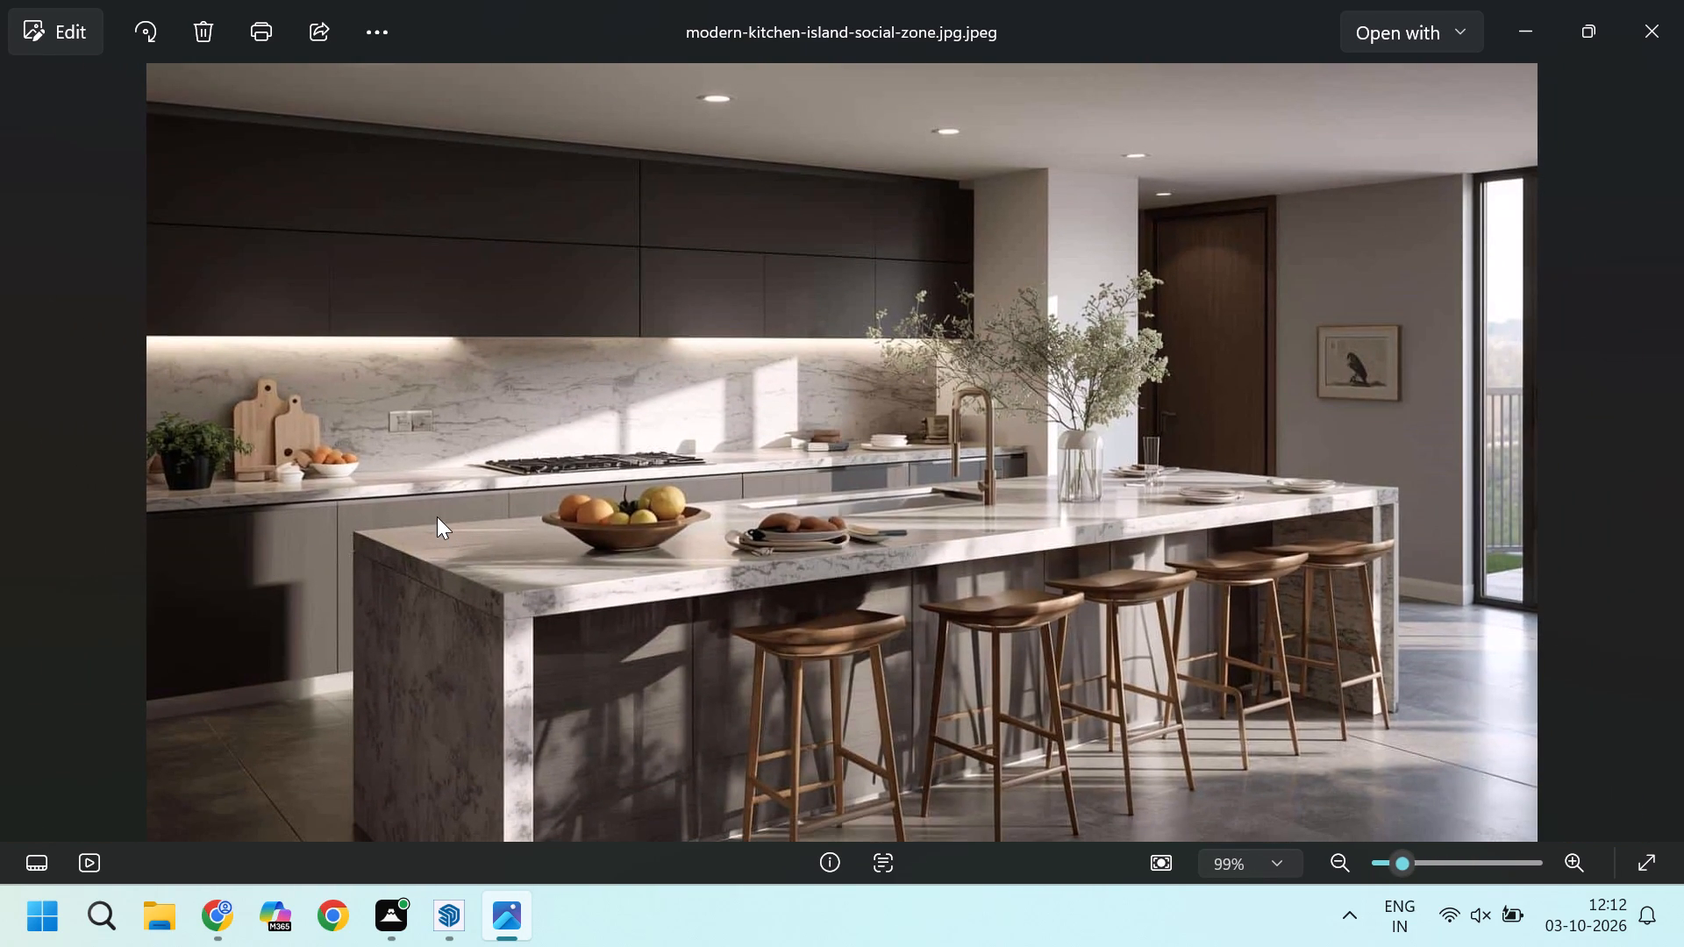
scroll(467, 514, up, 4)
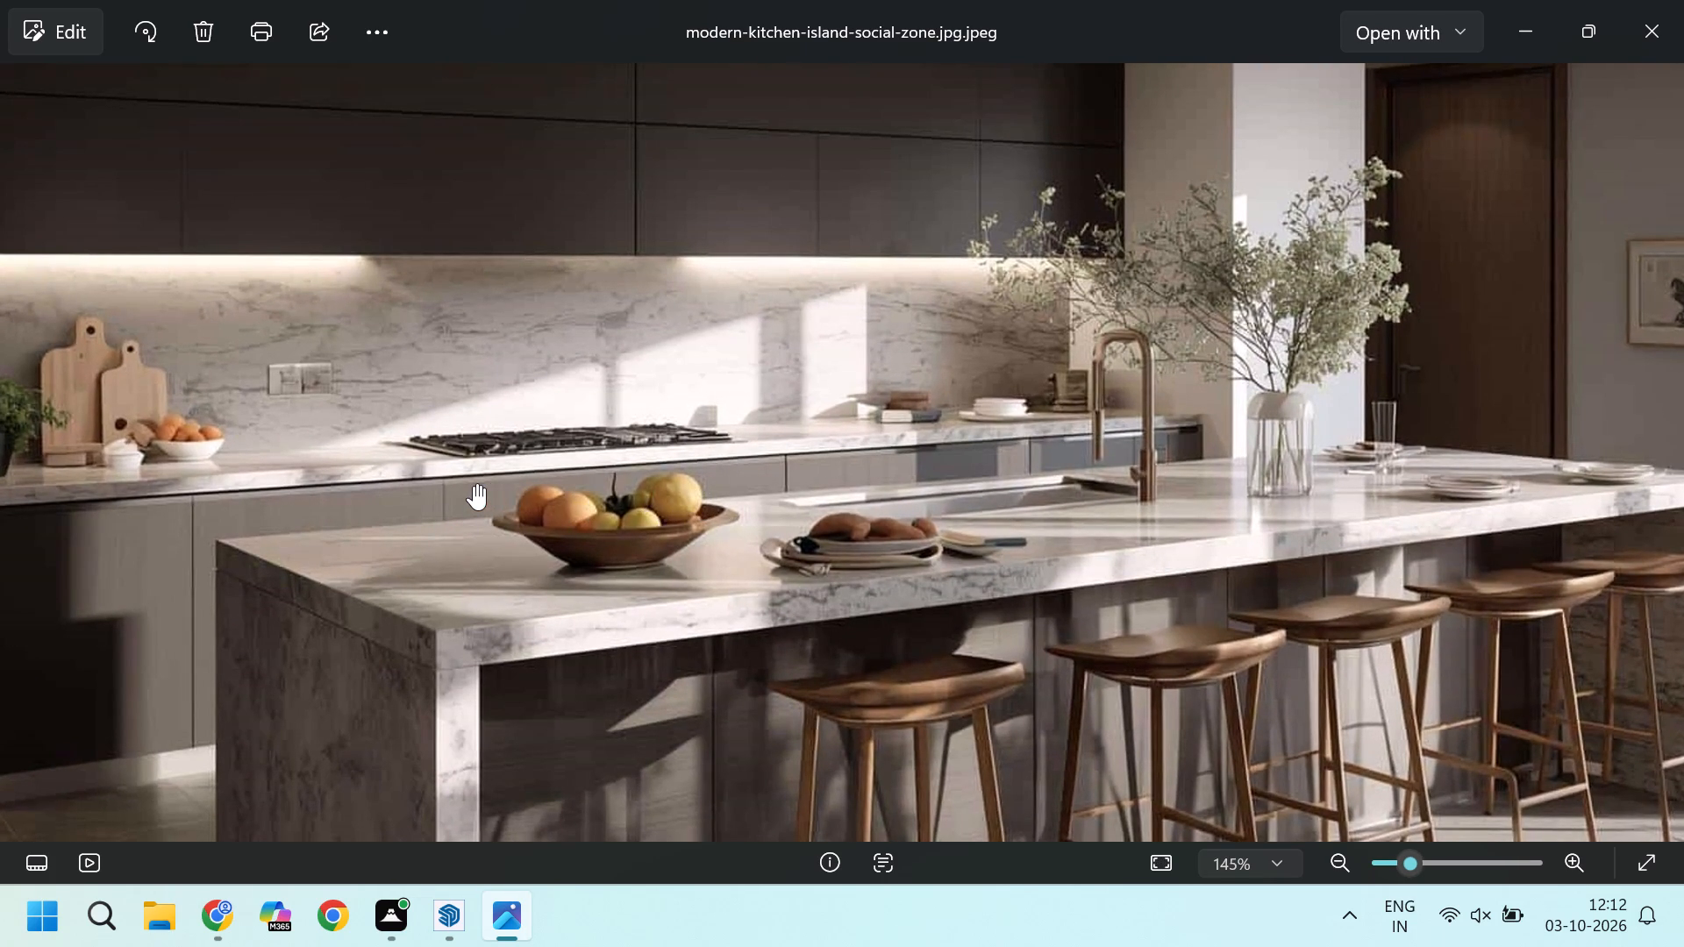
scroll(471, 485, up, 2)
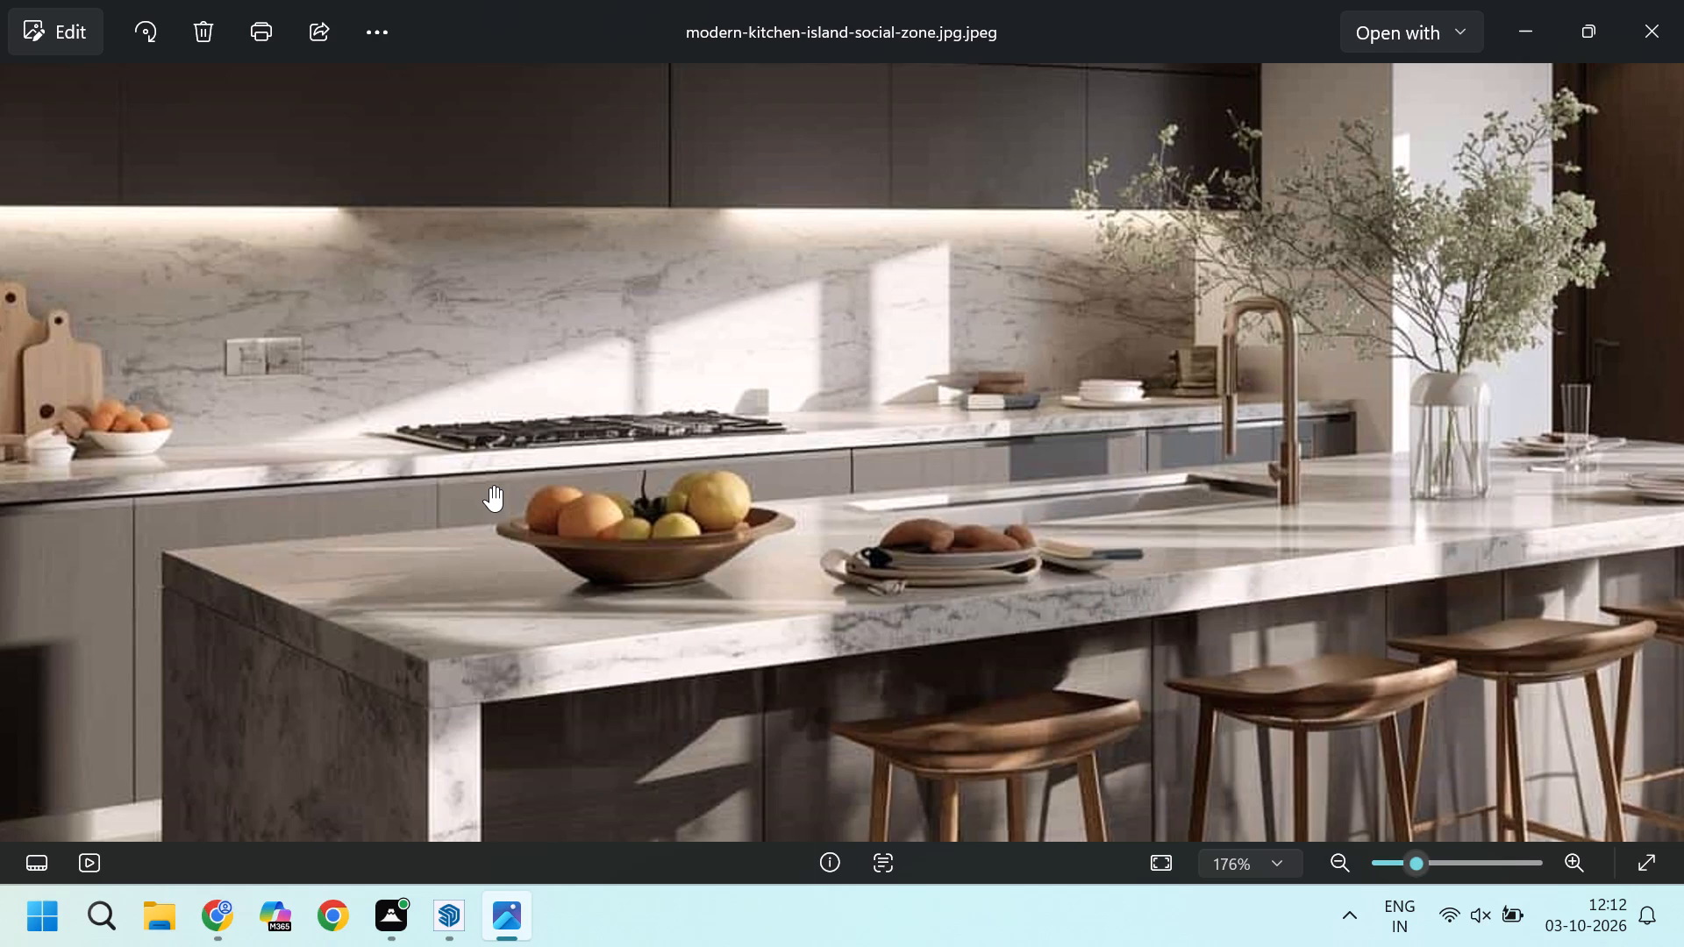
scroll(766, 485, up, 3)
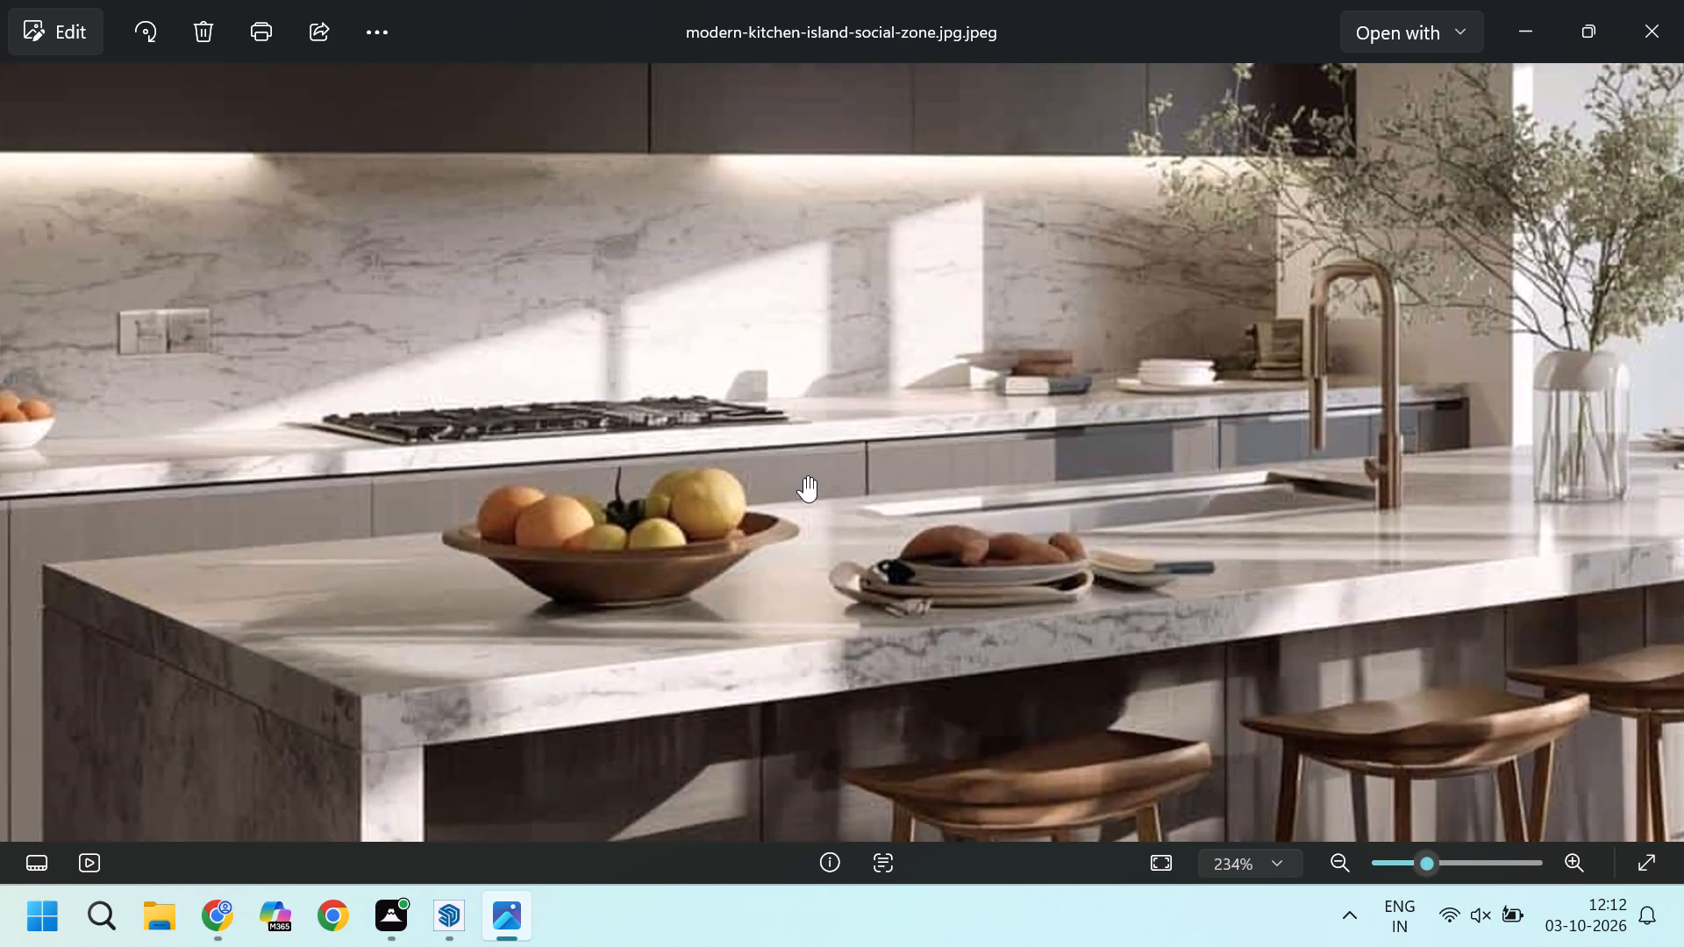
scroll(808, 476, down, 7)
scroll(815, 476, up, 7)
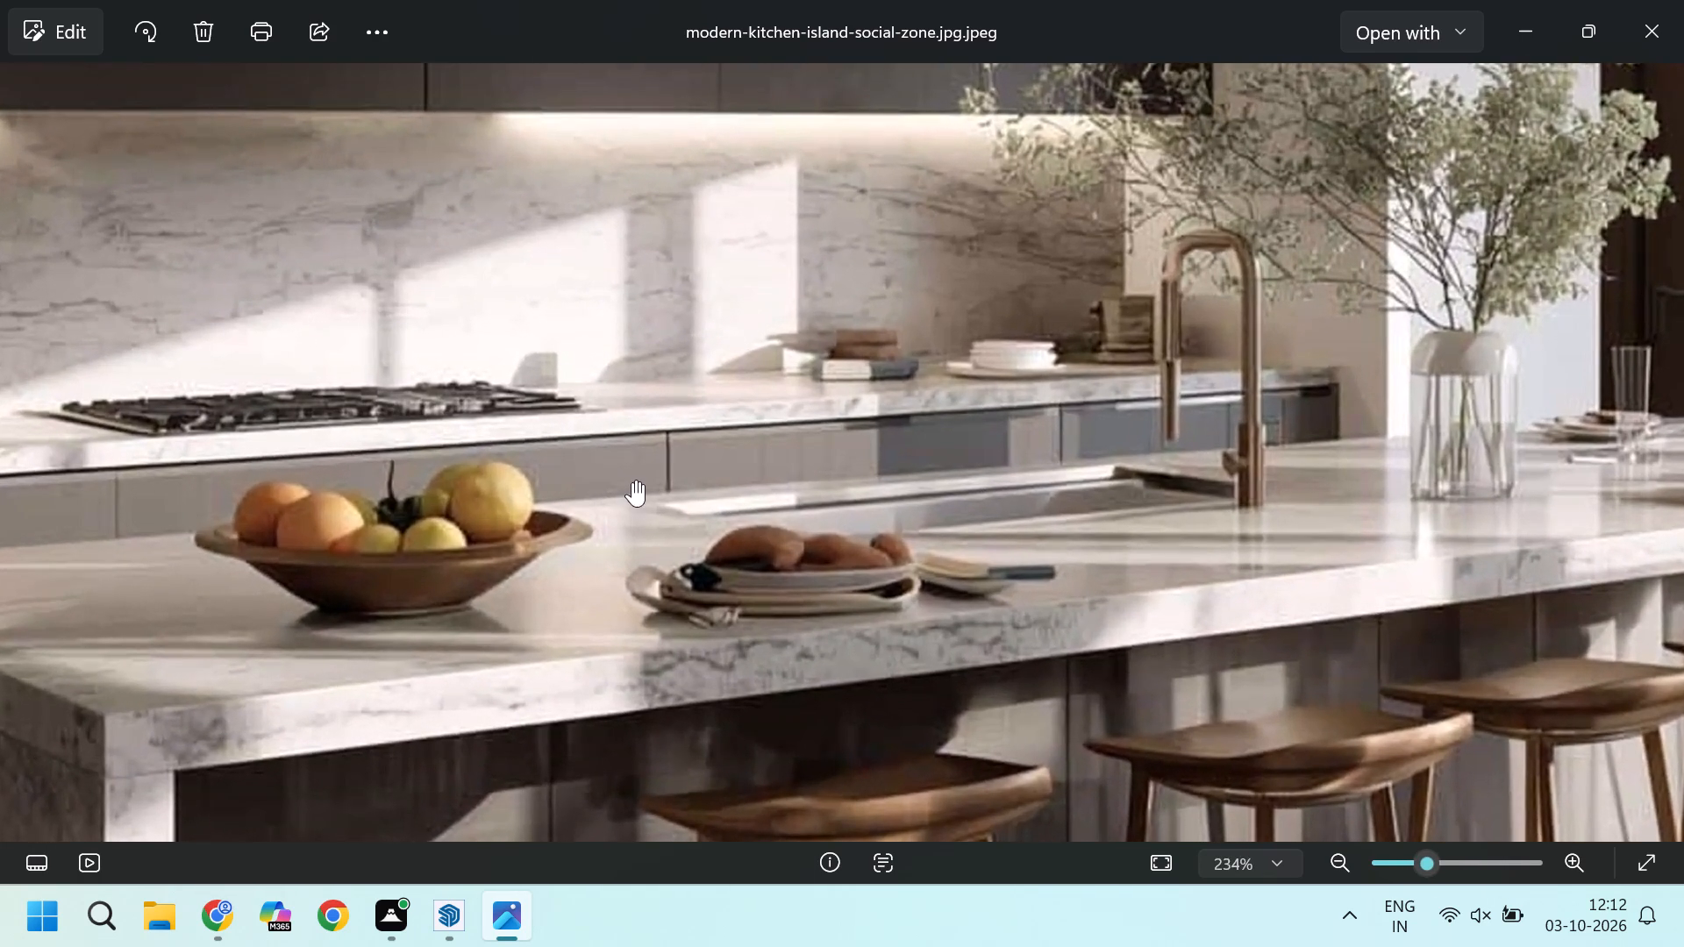
scroll(603, 481, down, 4)
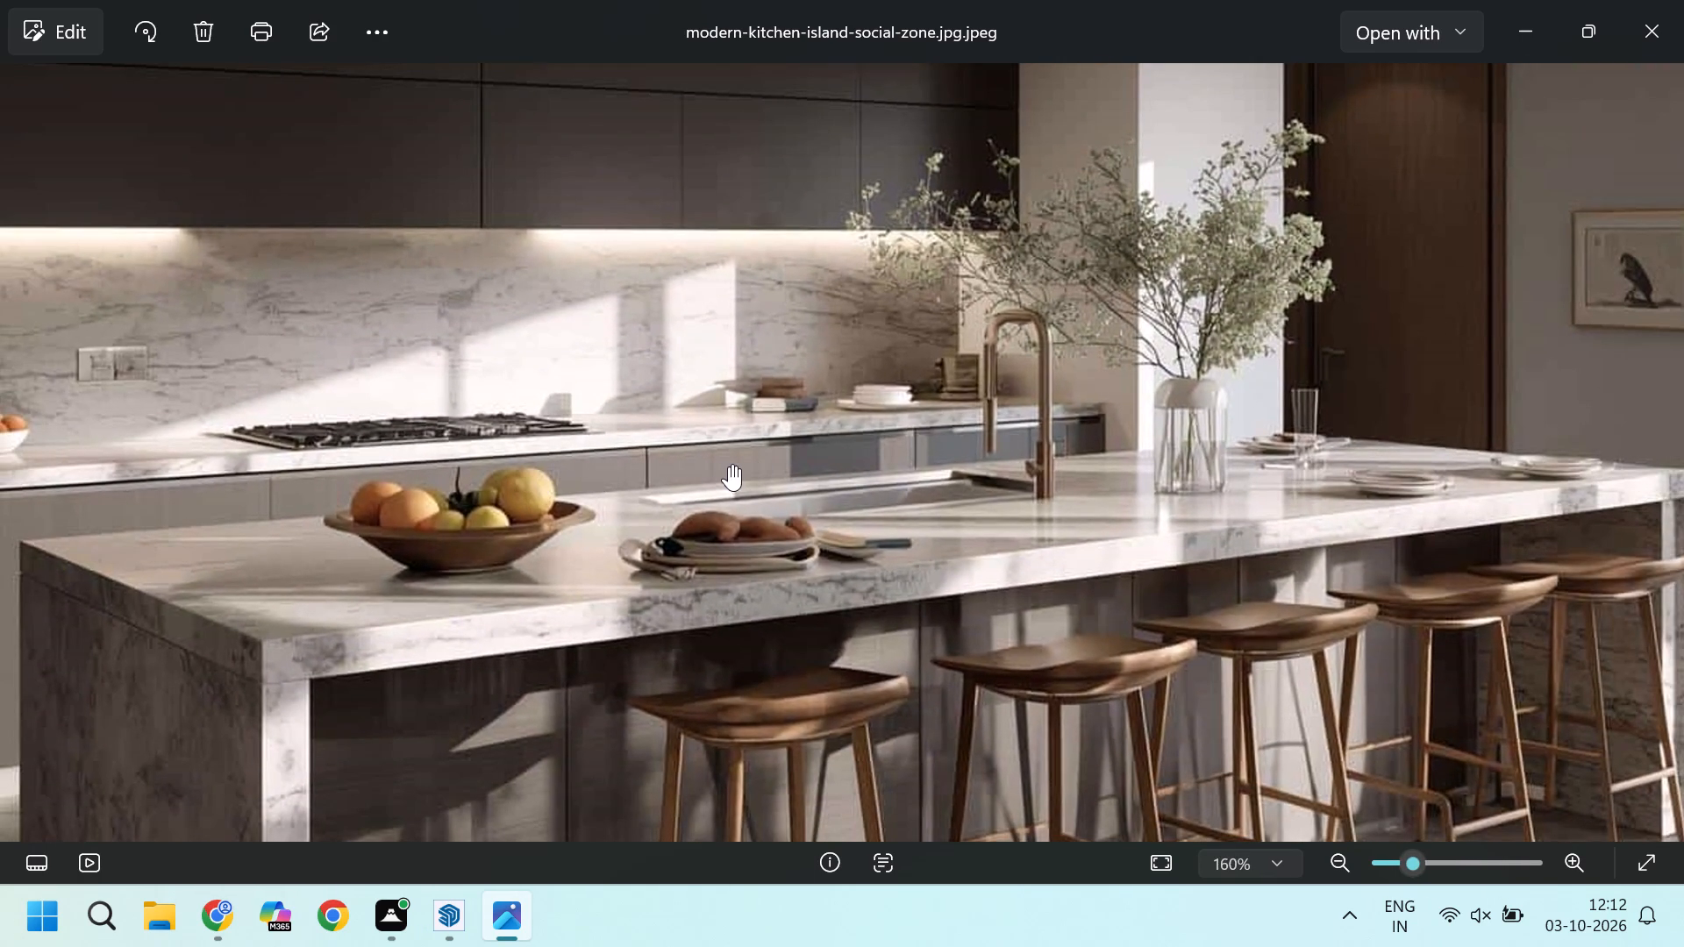
scroll(669, 465, down, 3)
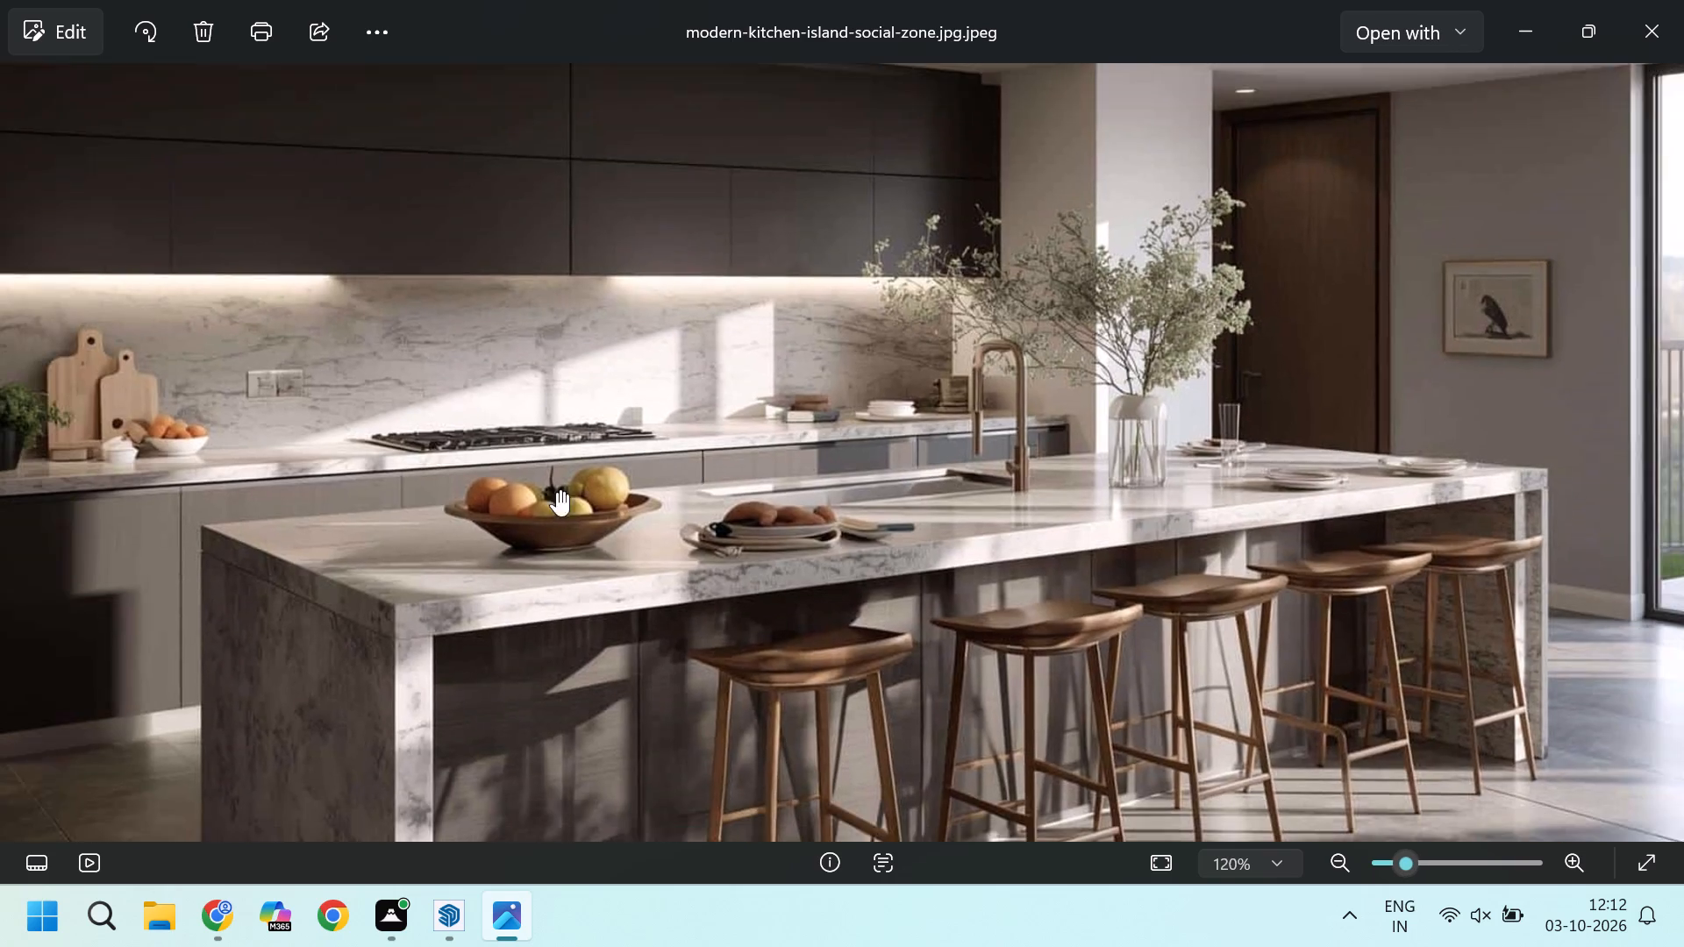
scroll(586, 488, down, 3)
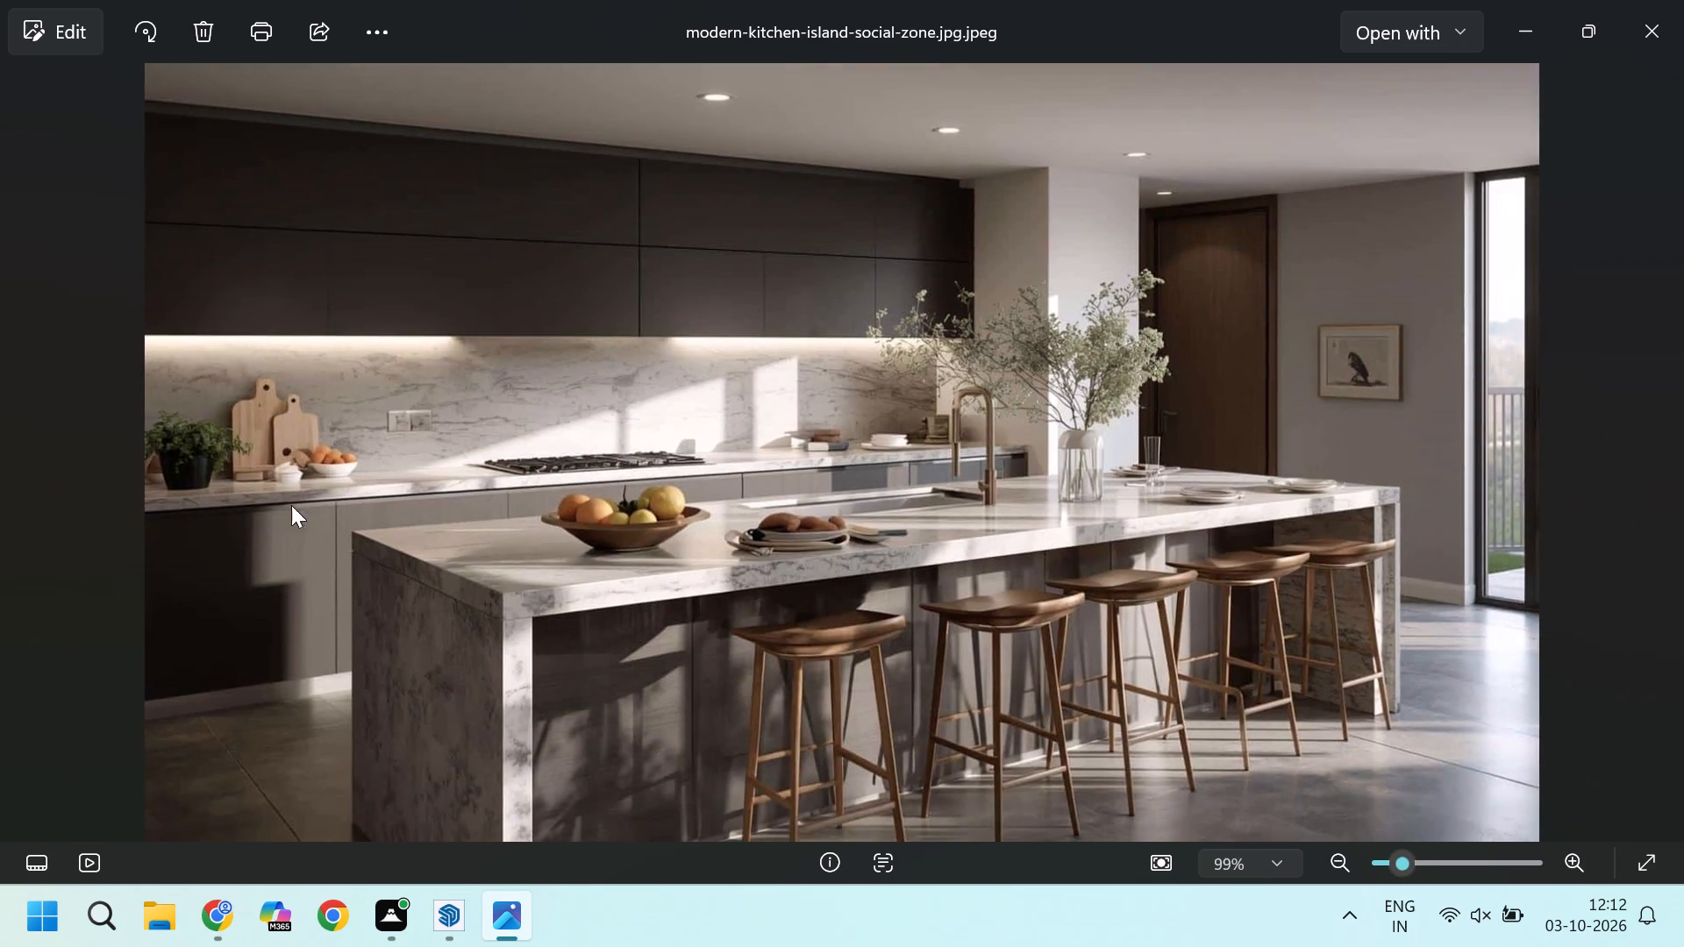
Examine the base cabinets along the back wall and the near waterfall end of the island in the photo.
scroll(252, 508, up, 3)
scroll(150, 572, down, 3)
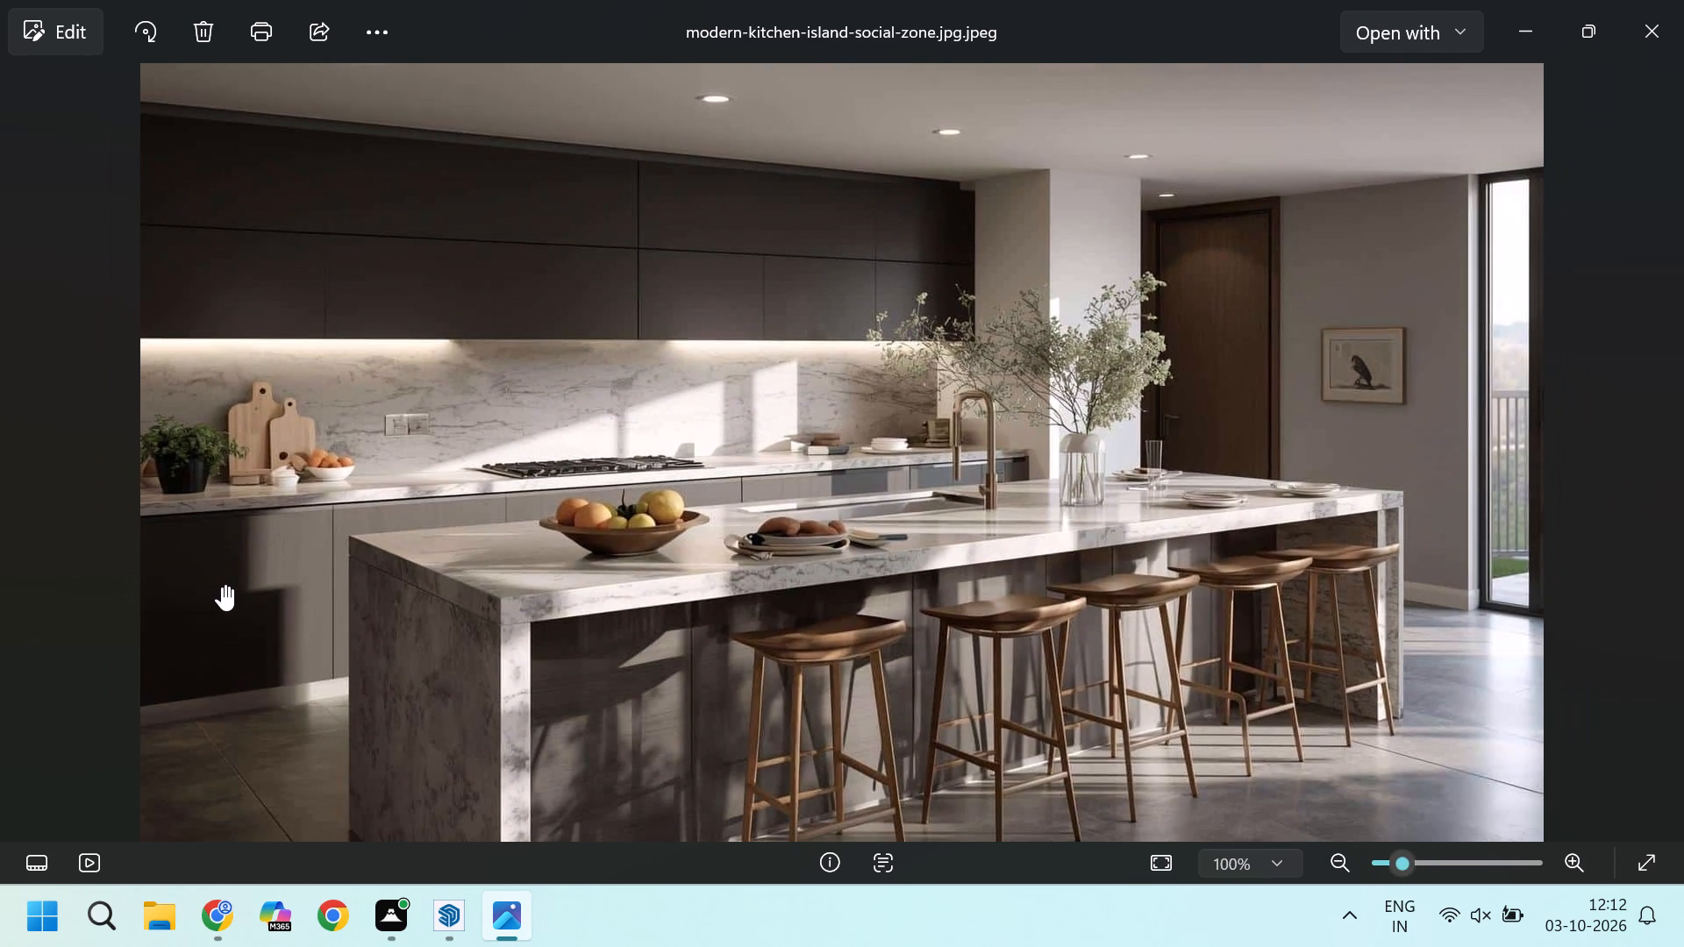
scroll(222, 586, up, 3)
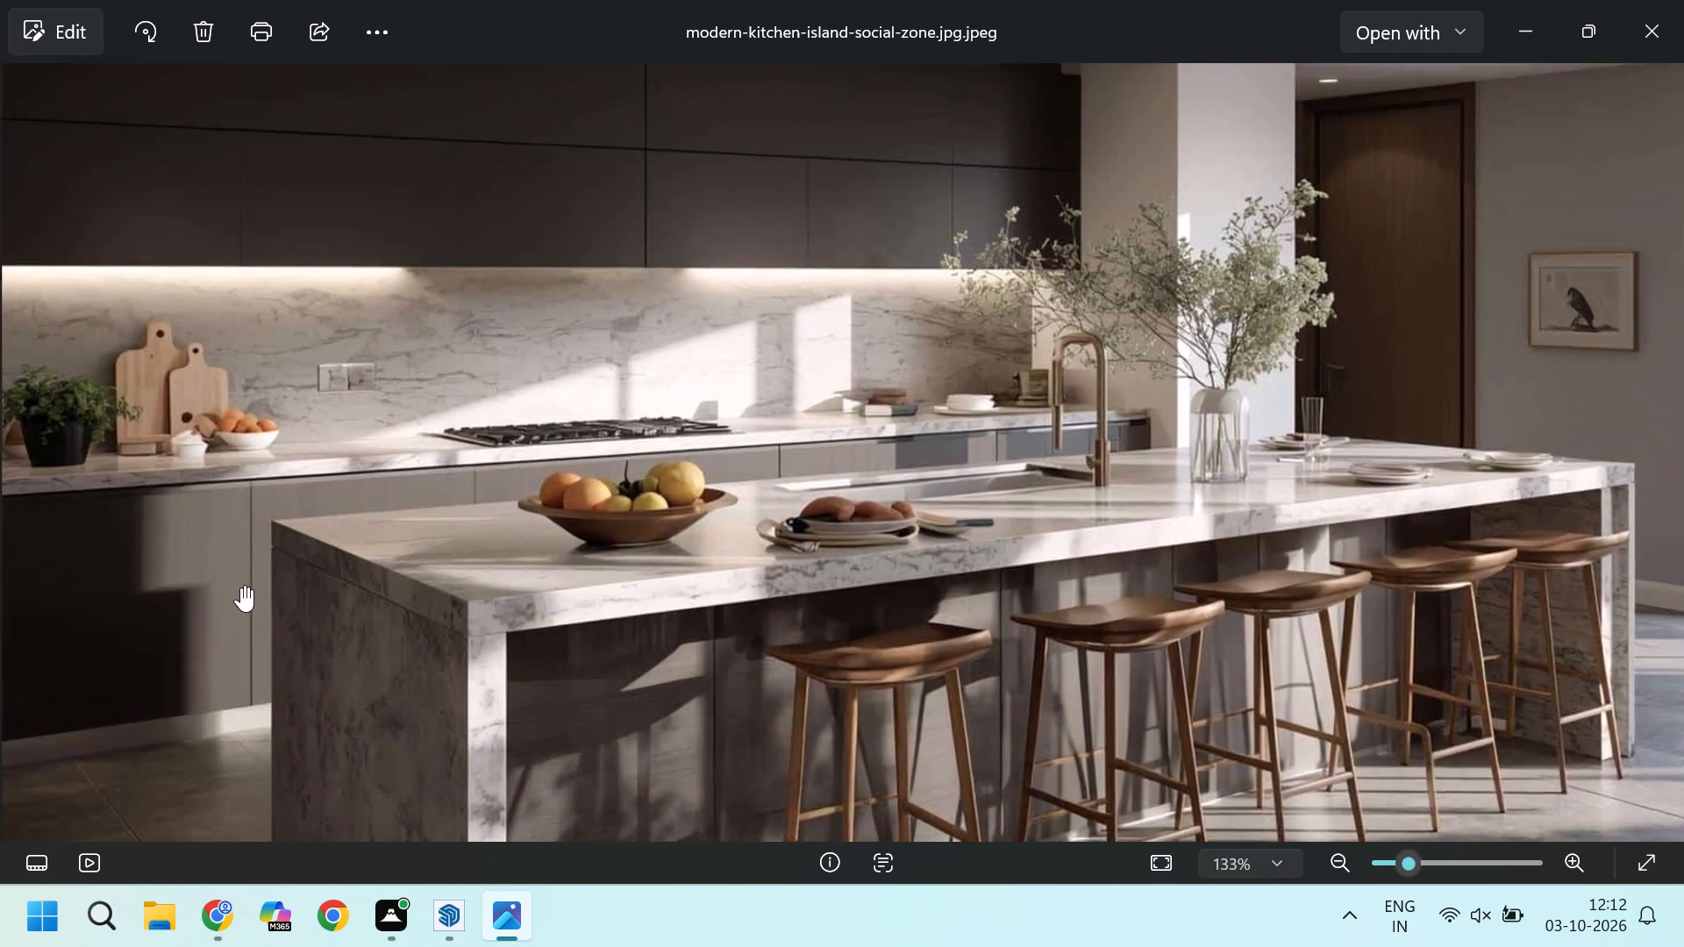
scroll(241, 587, down, 3)
scroll(188, 584, up, 3)
scroll(518, 572, down, 3)
scroll(282, 557, up, 4)
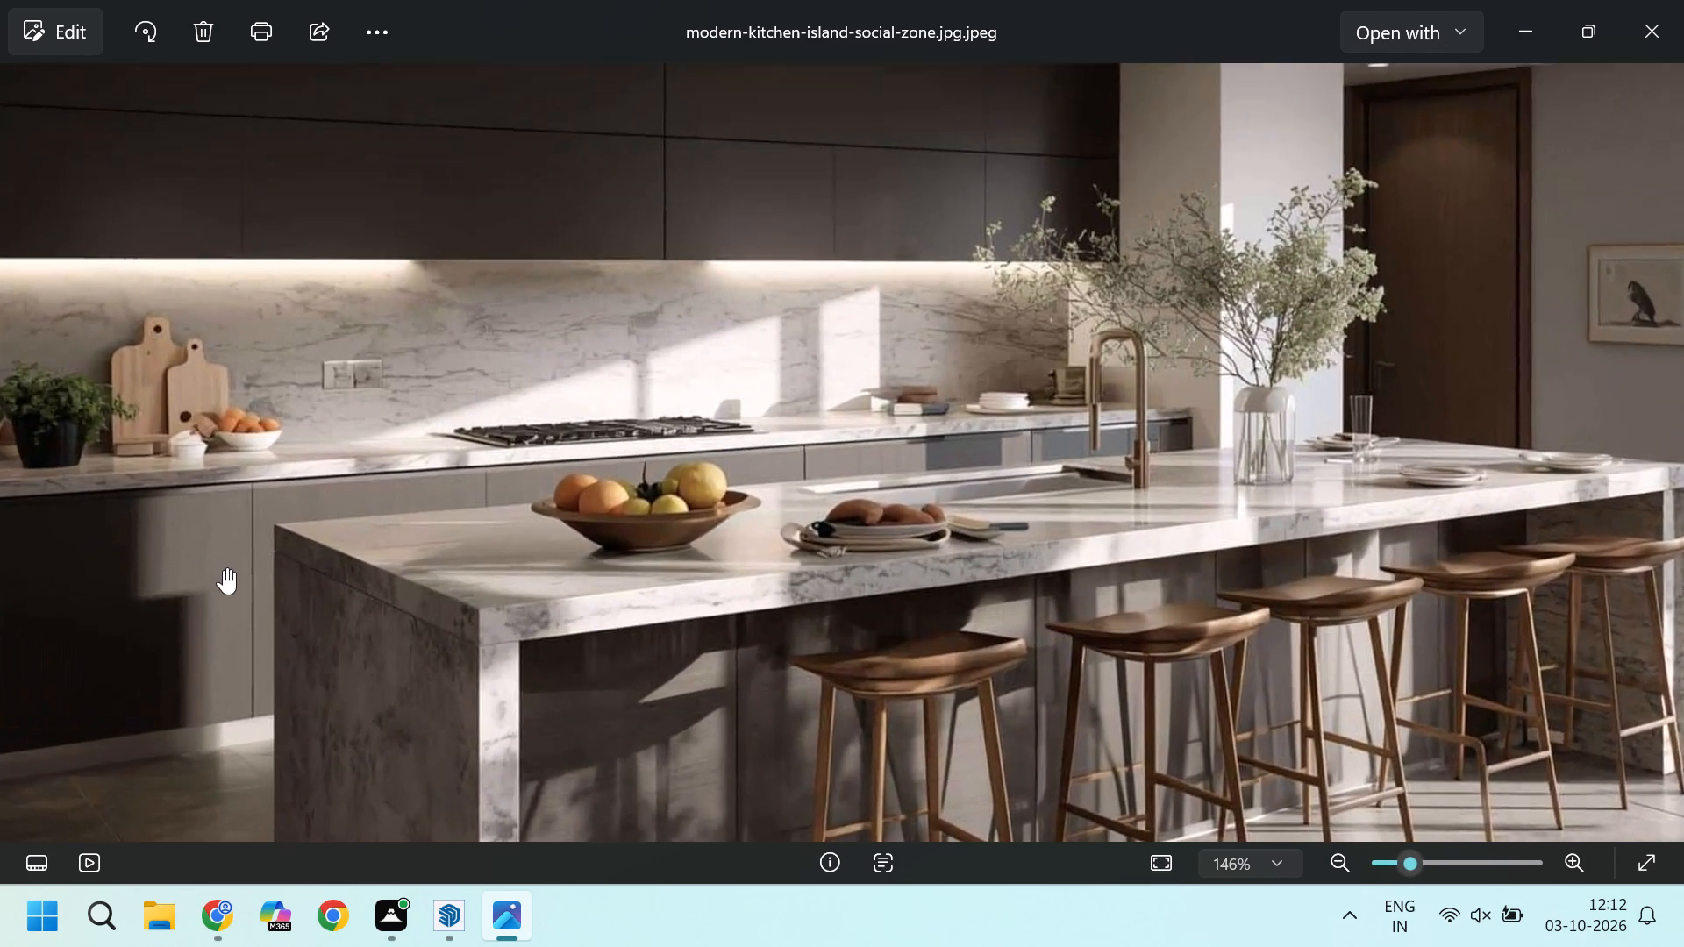
scroll(212, 599, down, 5)
scroll(175, 603, up, 4)
scroll(343, 486, up, 4)
scroll(372, 480, down, 4)
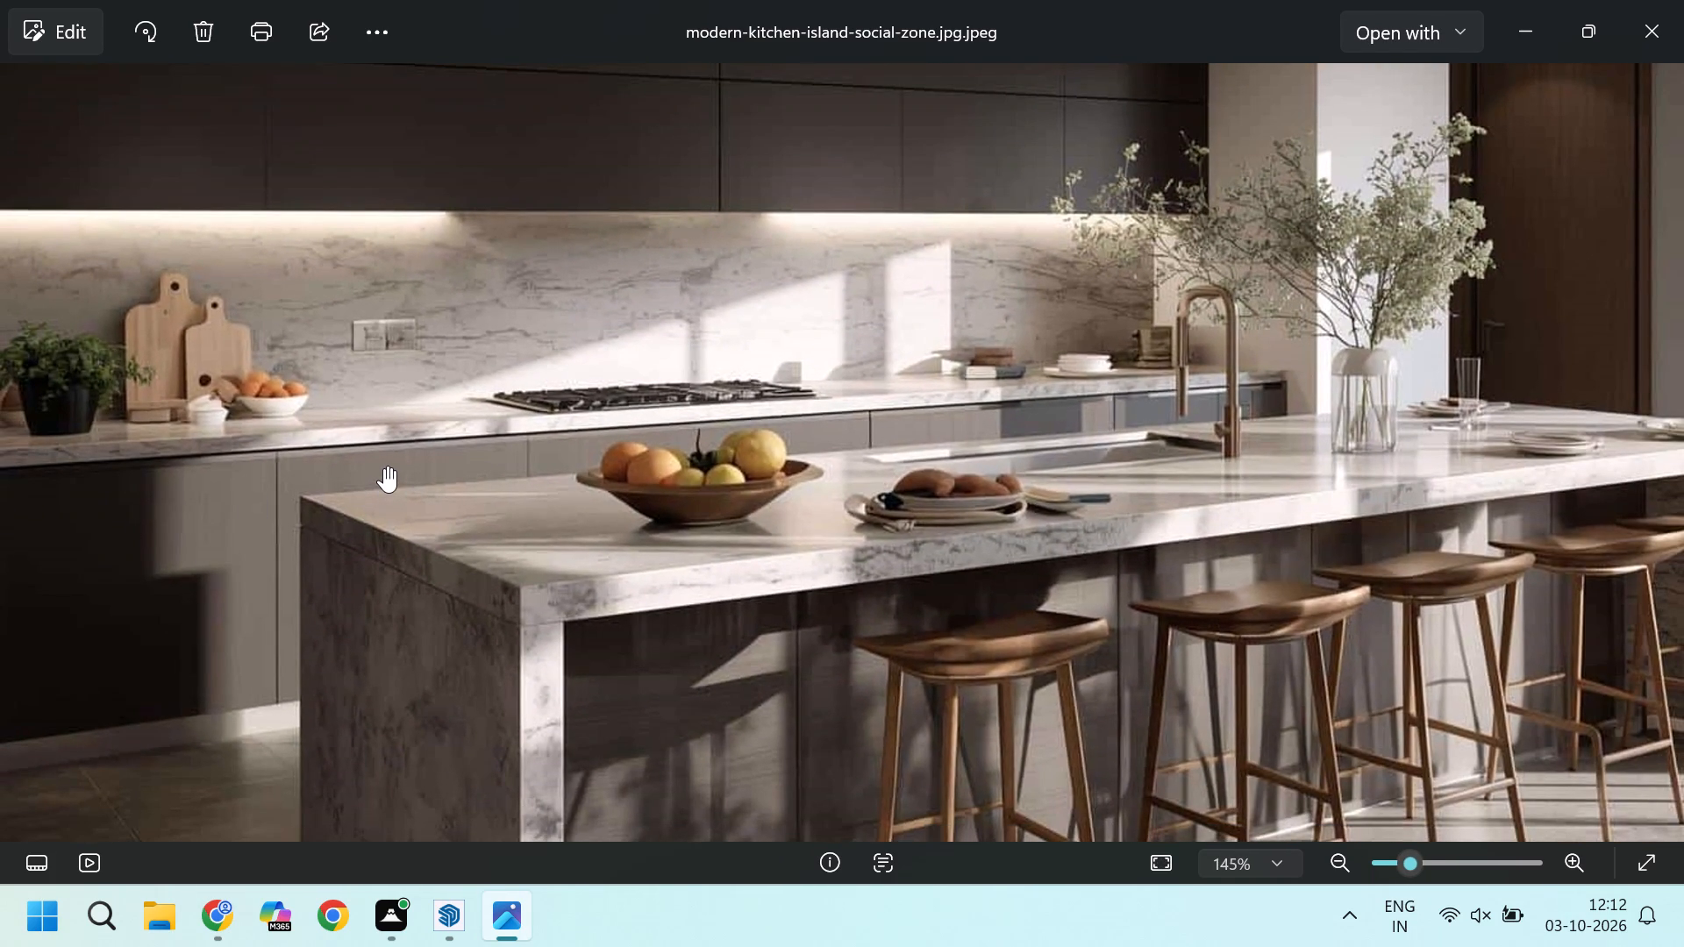
Examine the fruit bowl, cooktop, back counter and drawer fronts up close in the reference photo.
scroll(533, 456, up, 4)
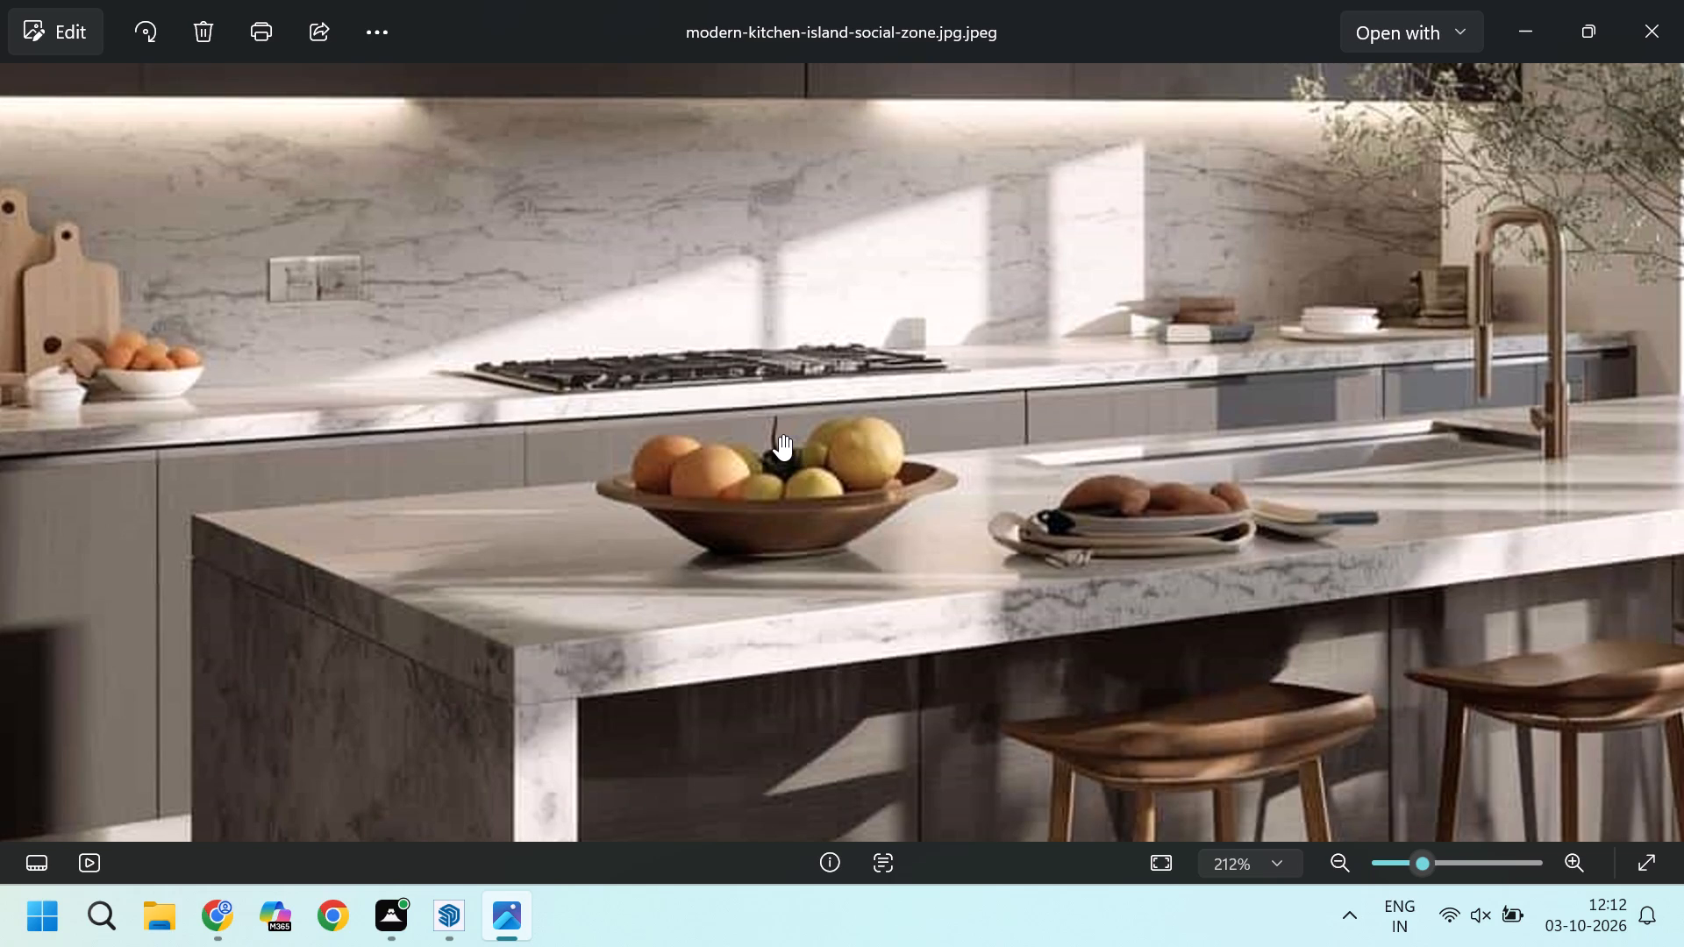
scroll(760, 419, up, 7)
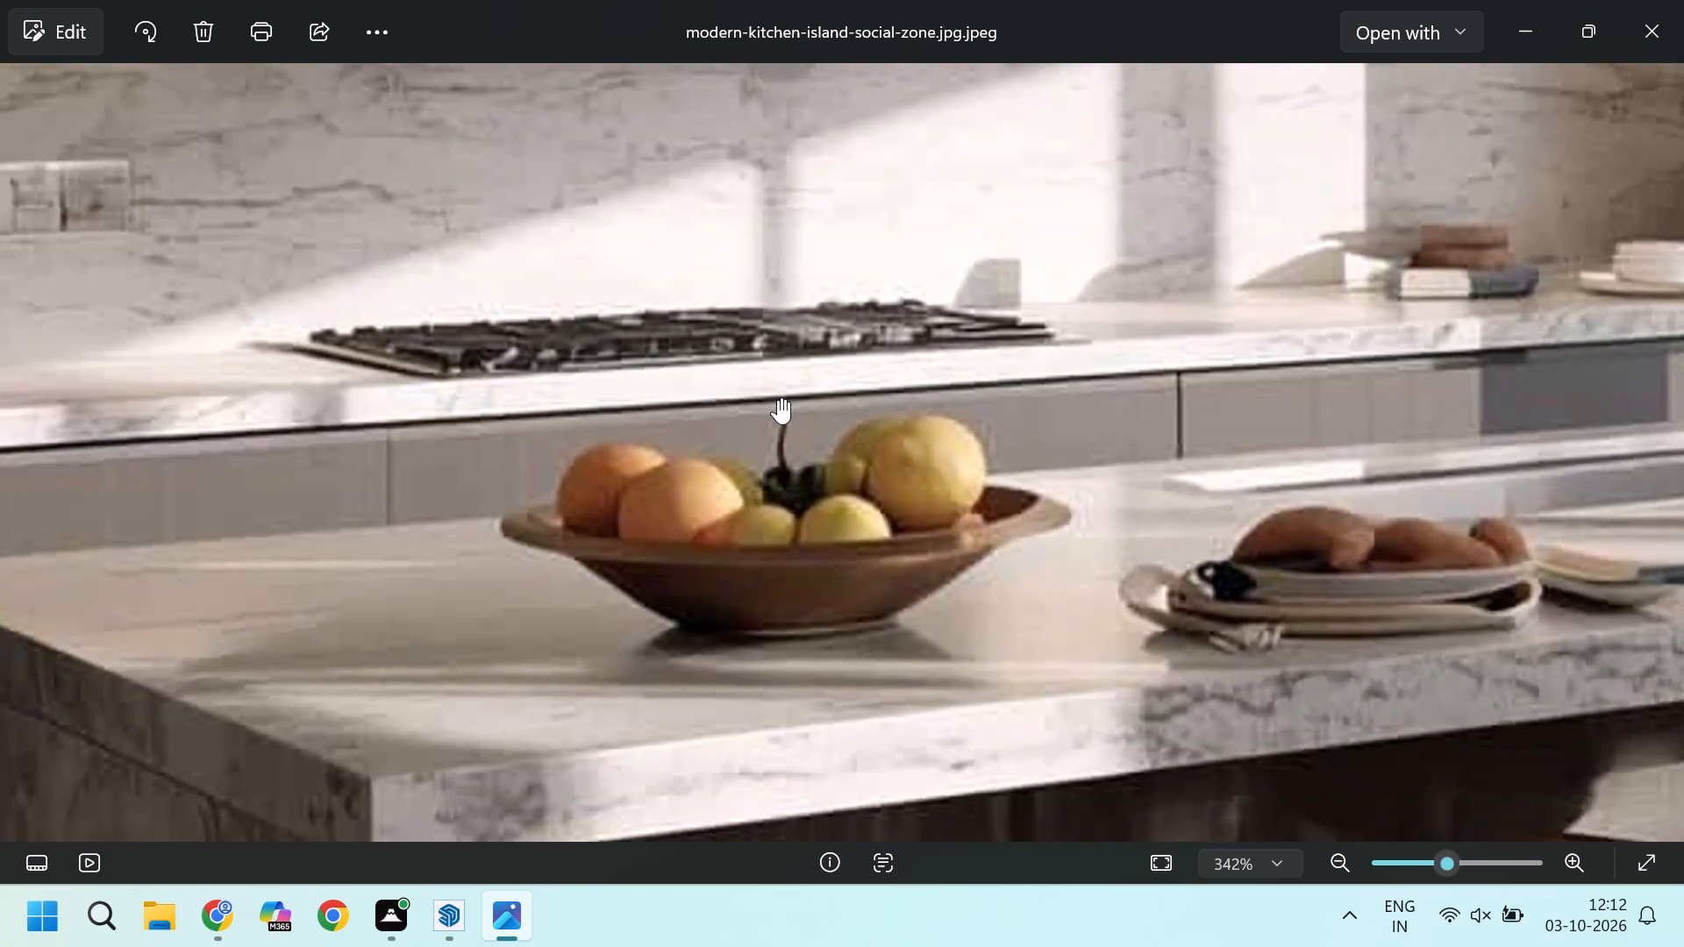
scroll(778, 399, up, 13)
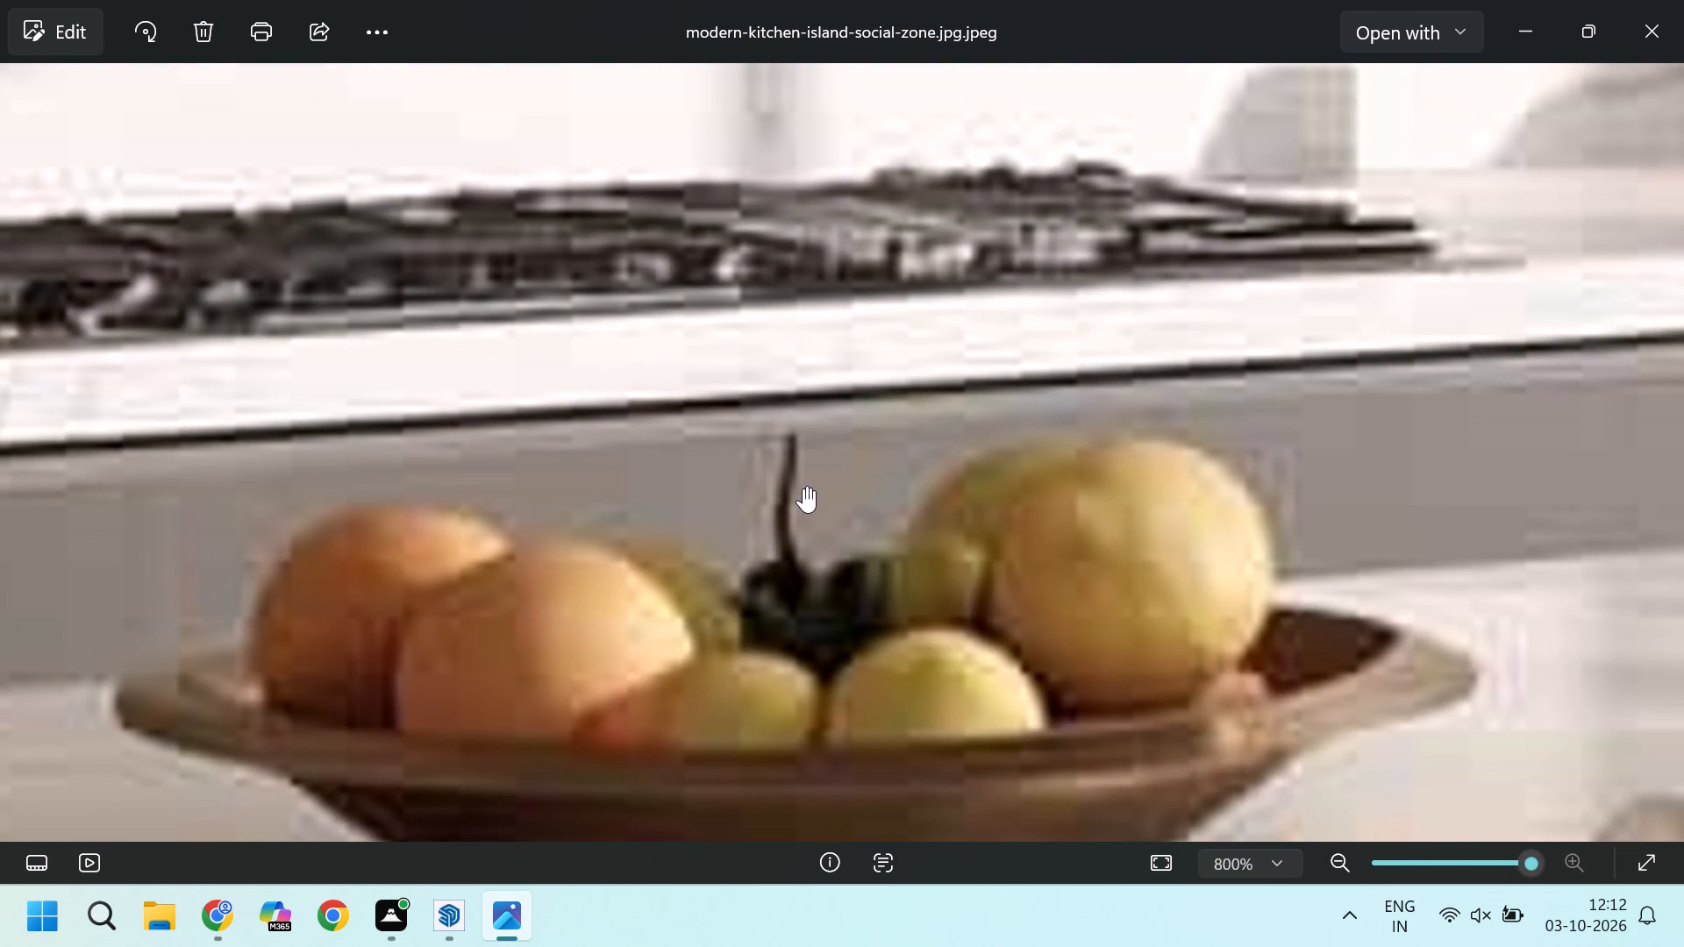
scroll(803, 488, down, 11)
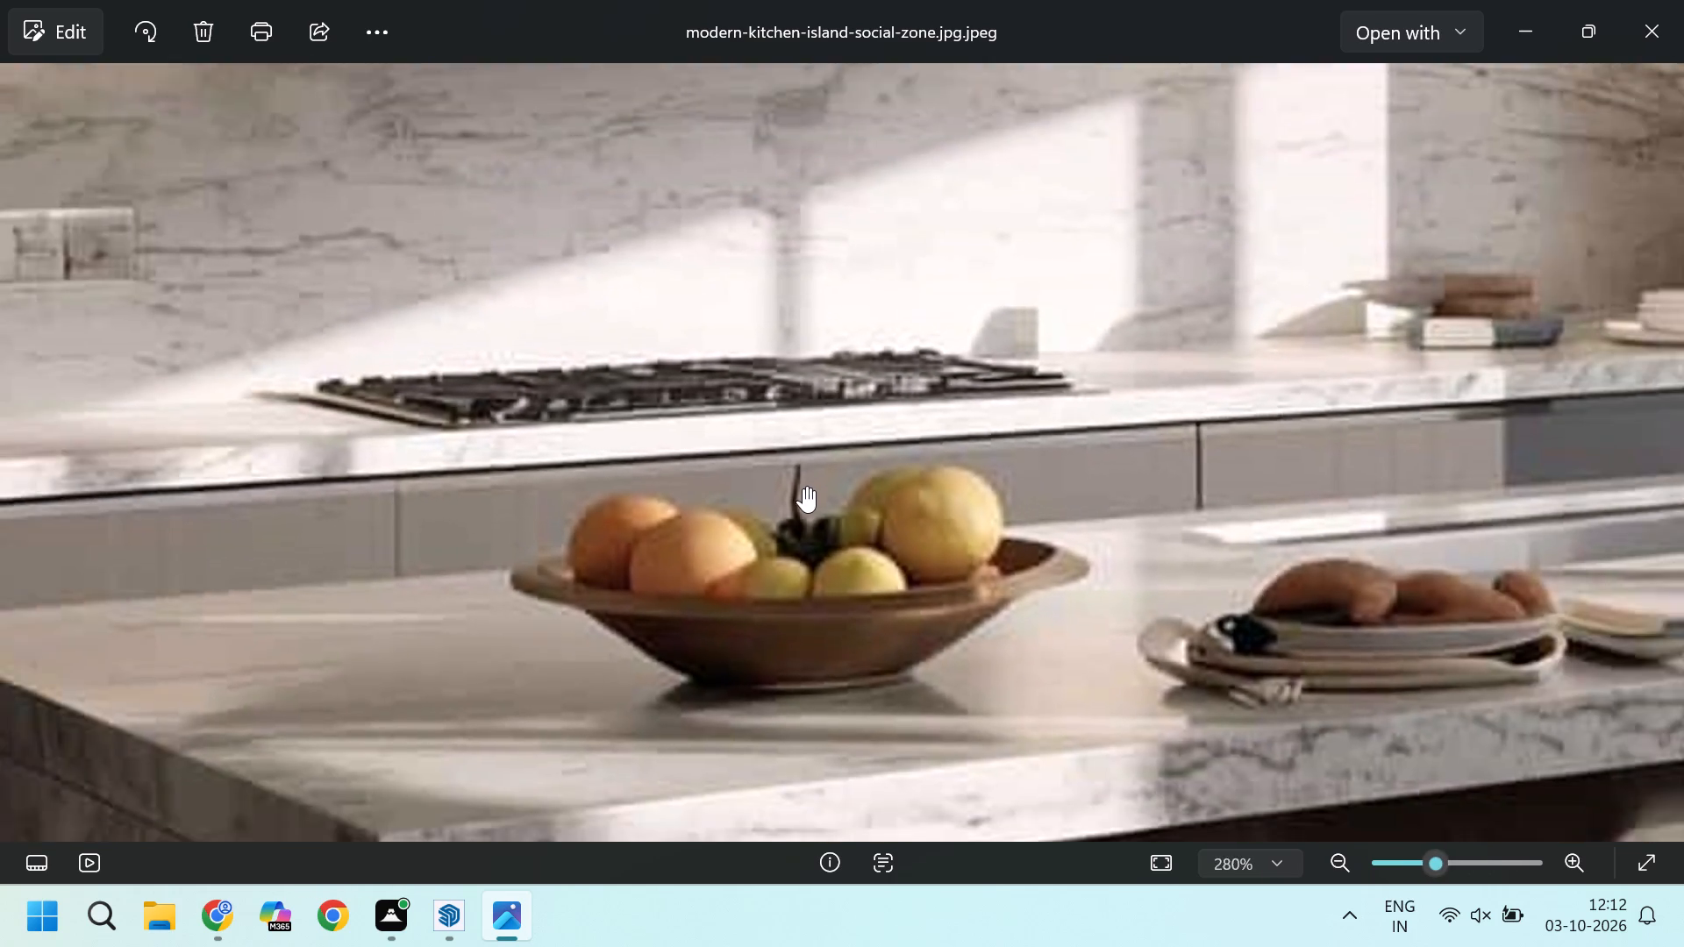
scroll(789, 500, down, 9)
scroll(792, 494, up, 10)
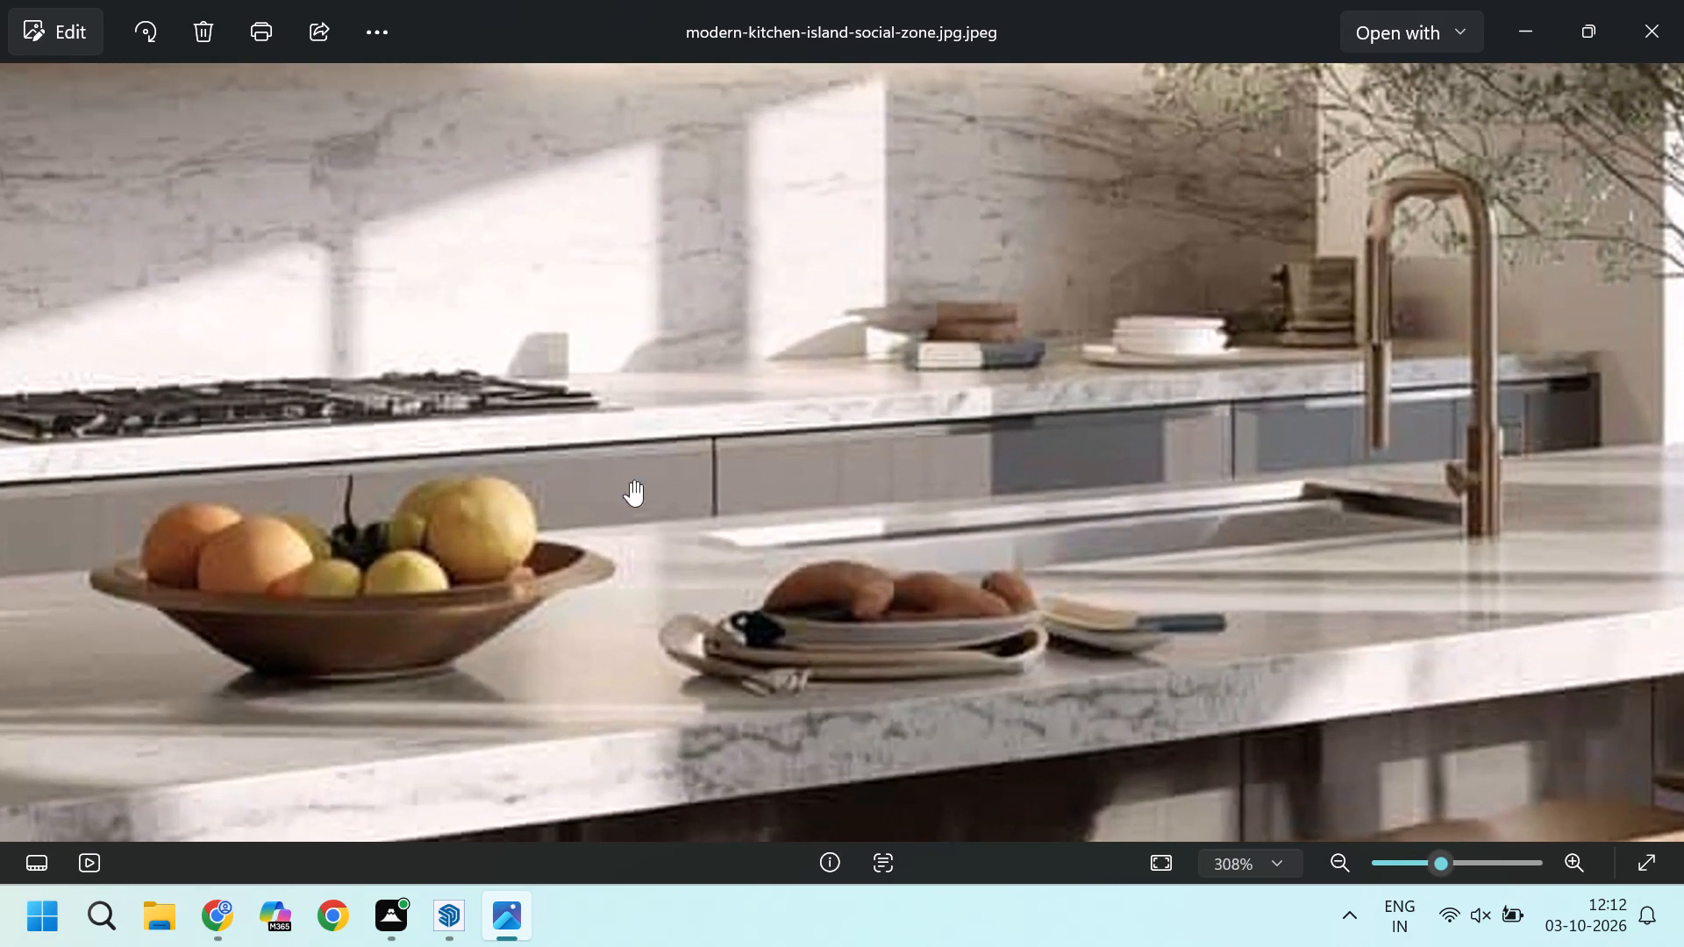
scroll(660, 475, down, 6)
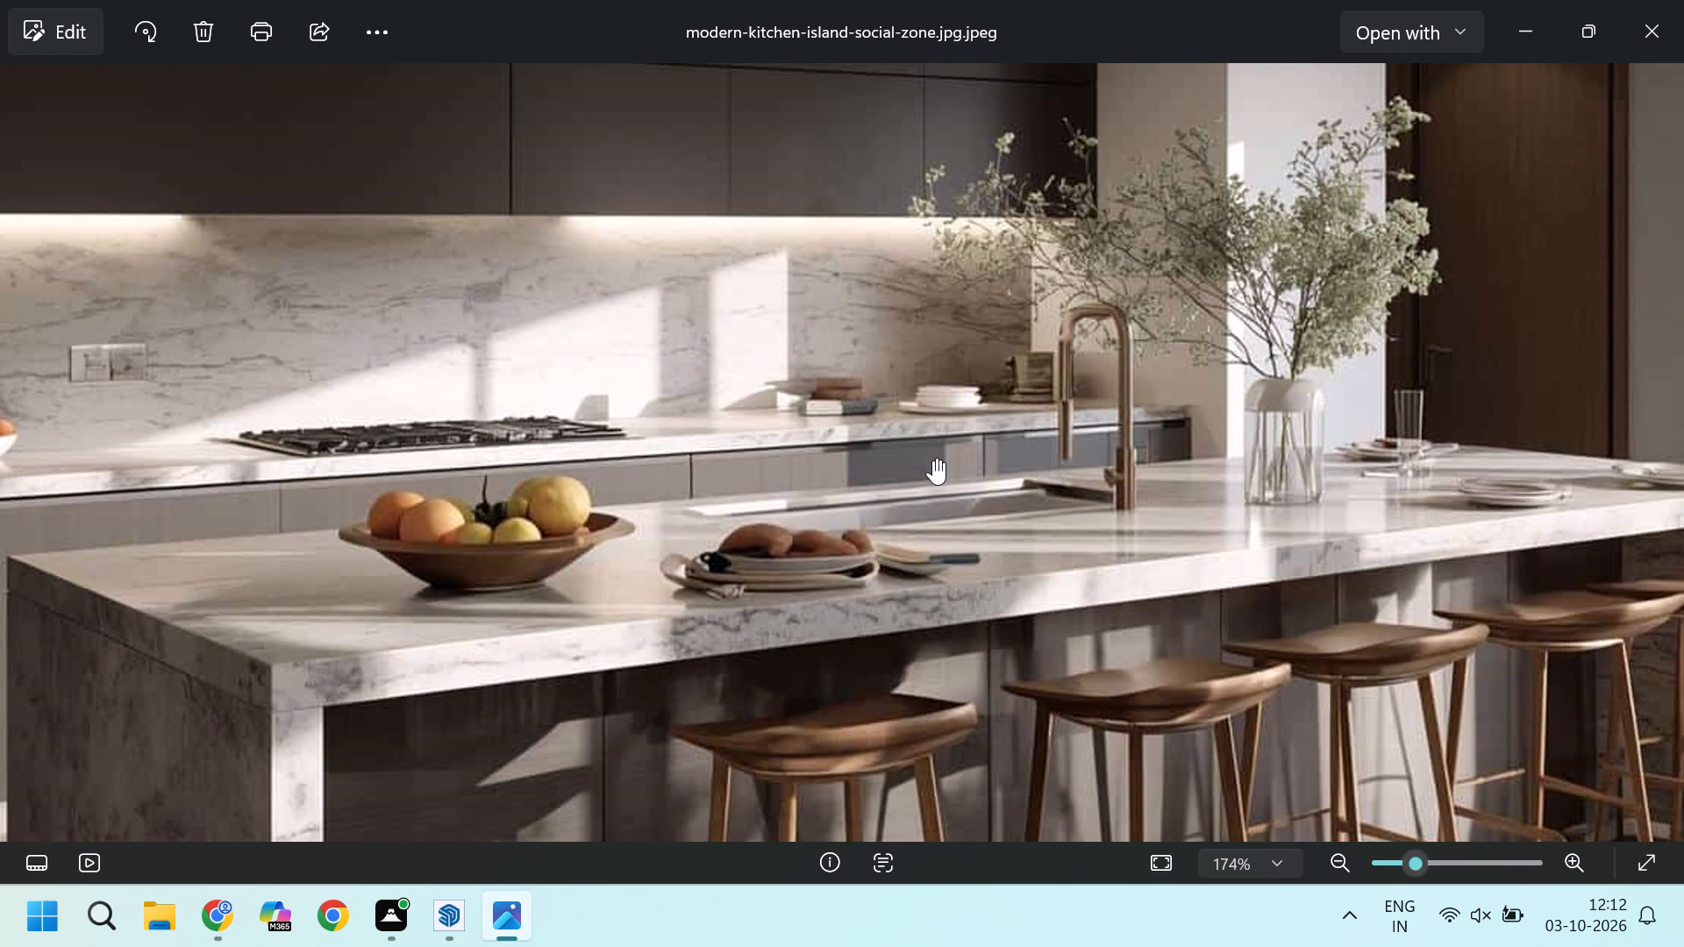
scroll(892, 471, down, 3)
scroll(703, 471, up, 4)
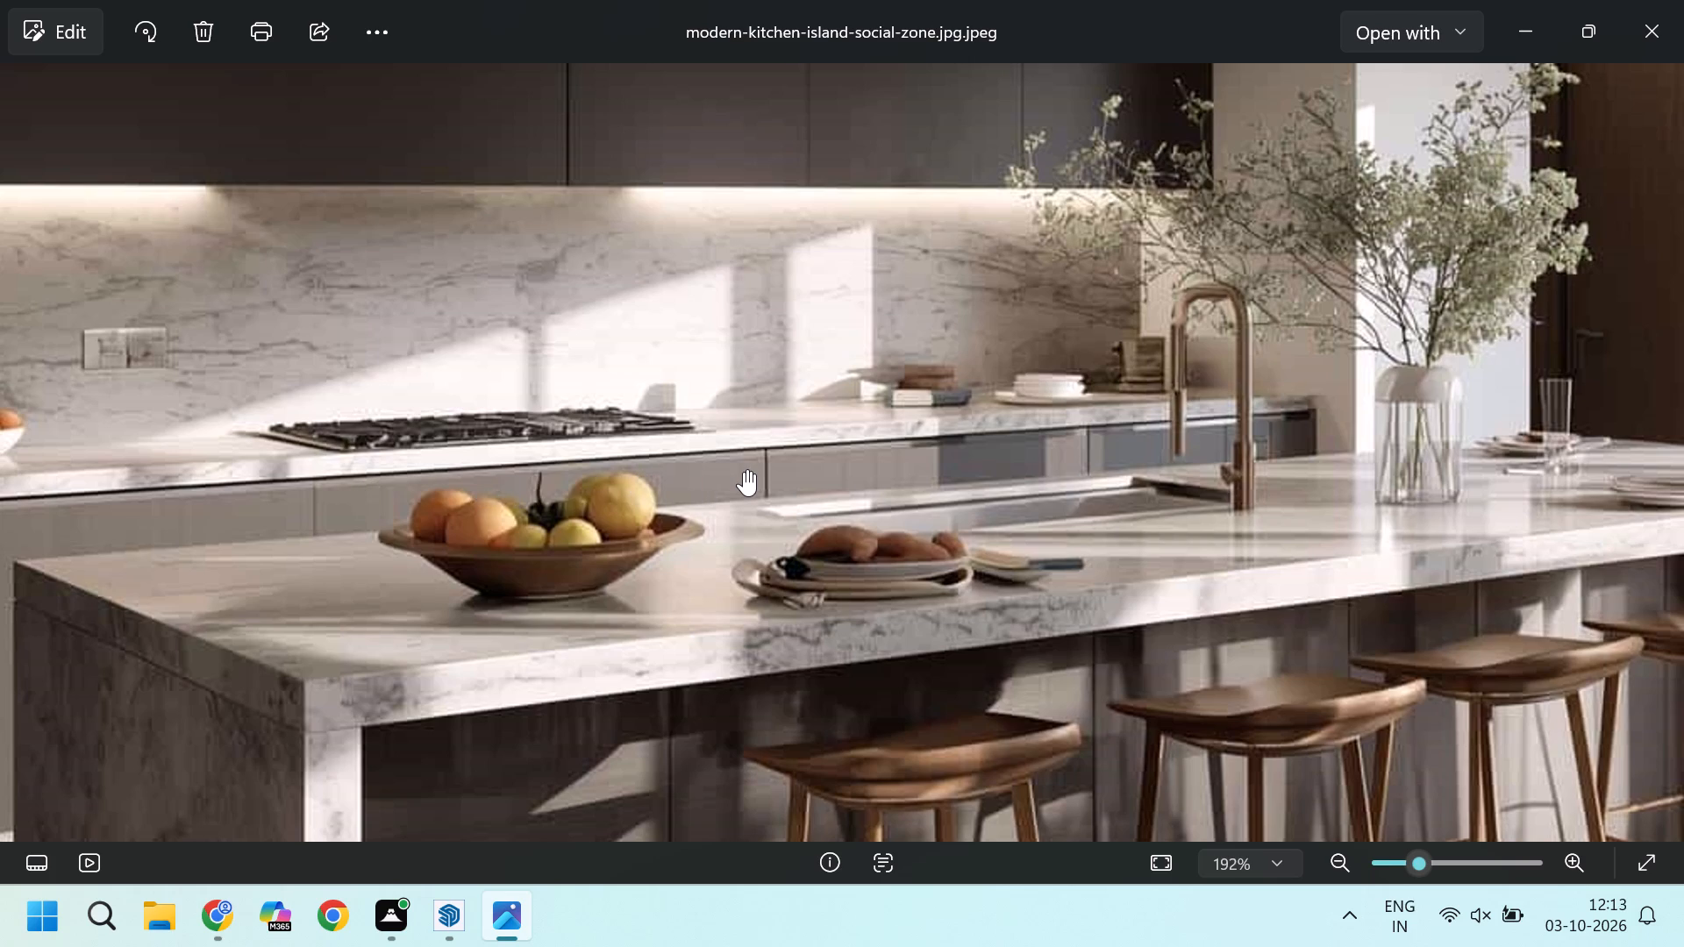
scroll(744, 471, down, 8)
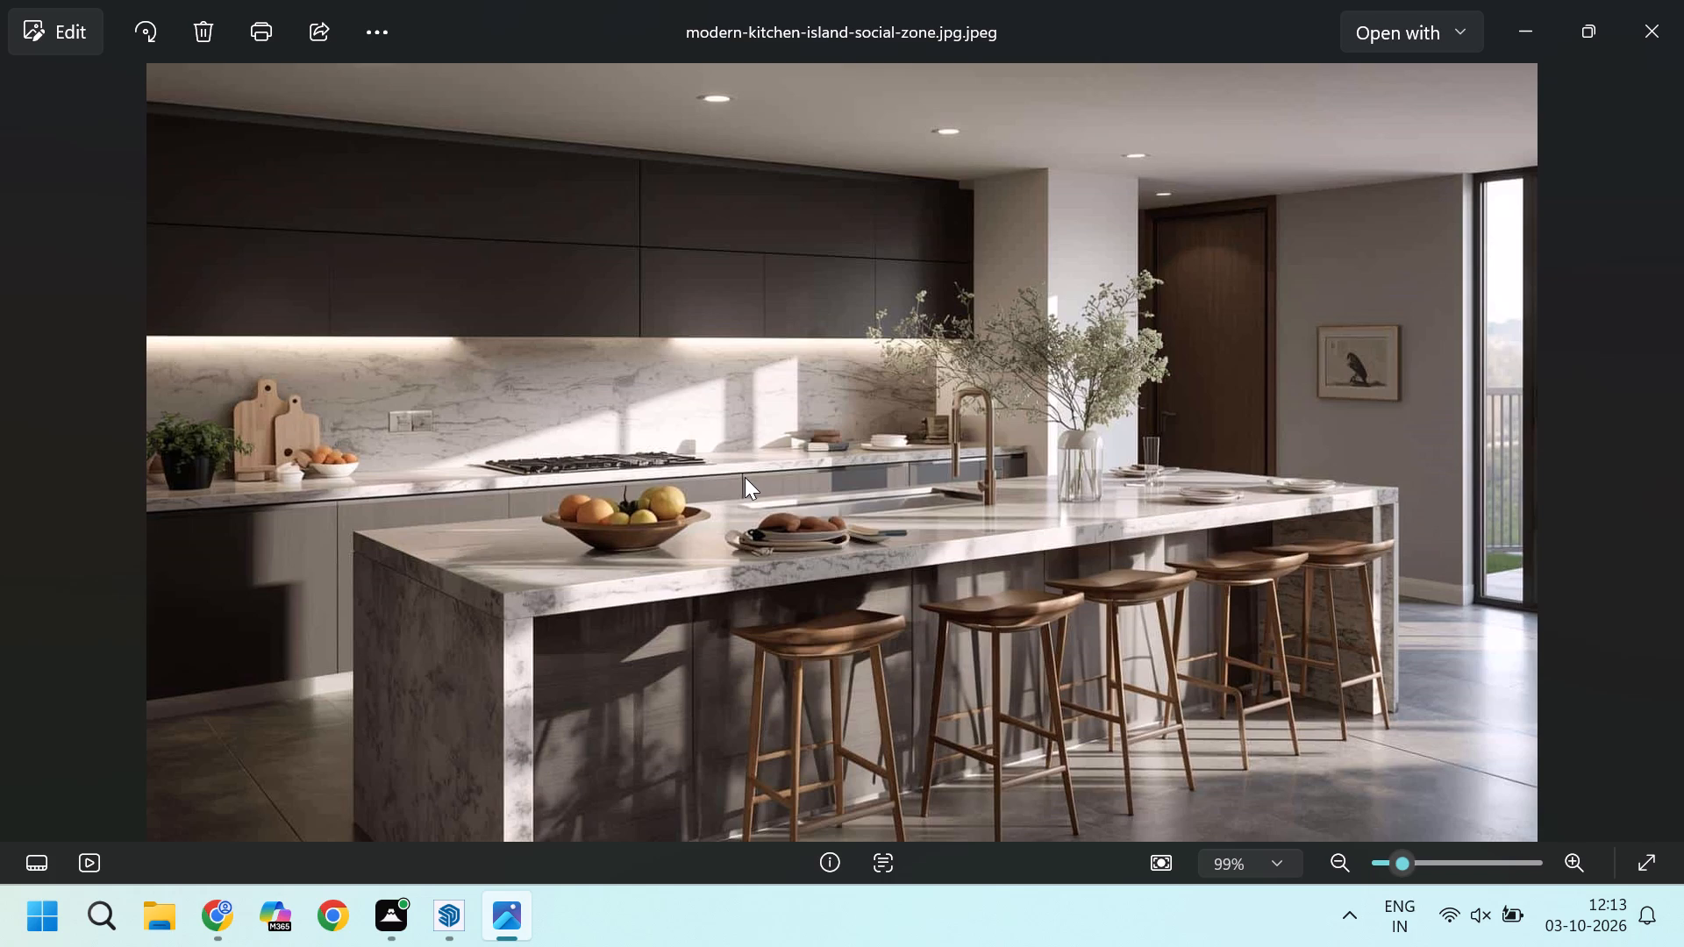
Examine the island's sink, faucet, glass vase and far end of the countertop in the reference photo.
scroll(1023, 458, up, 11)
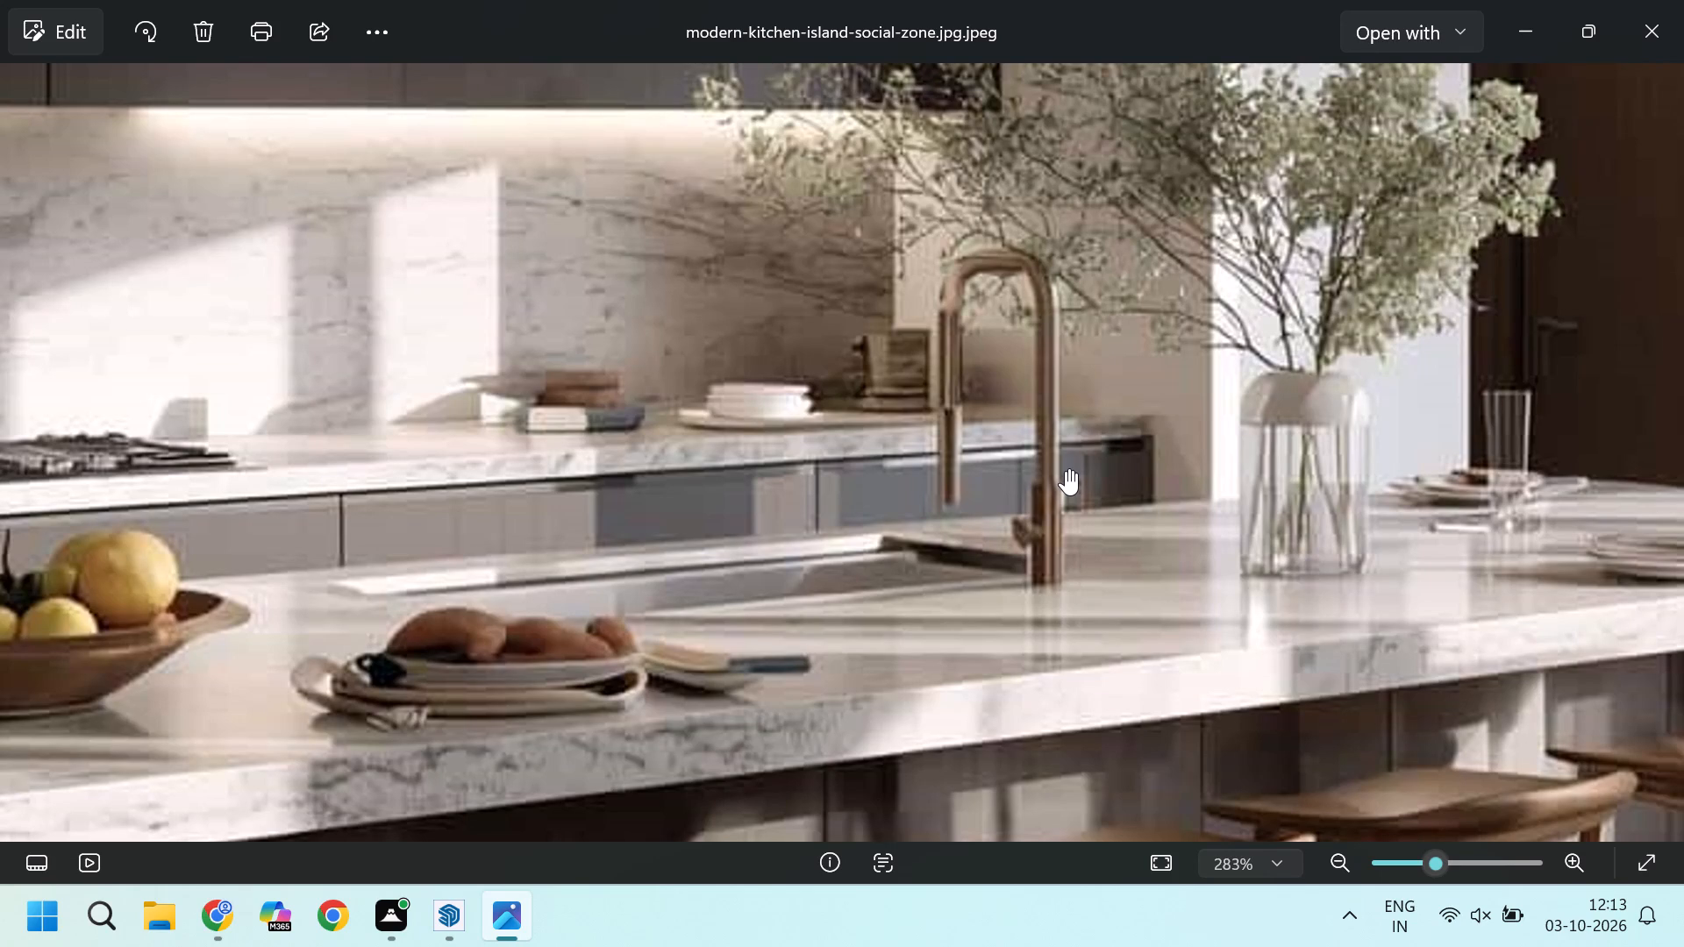
scroll(1066, 470, down, 7)
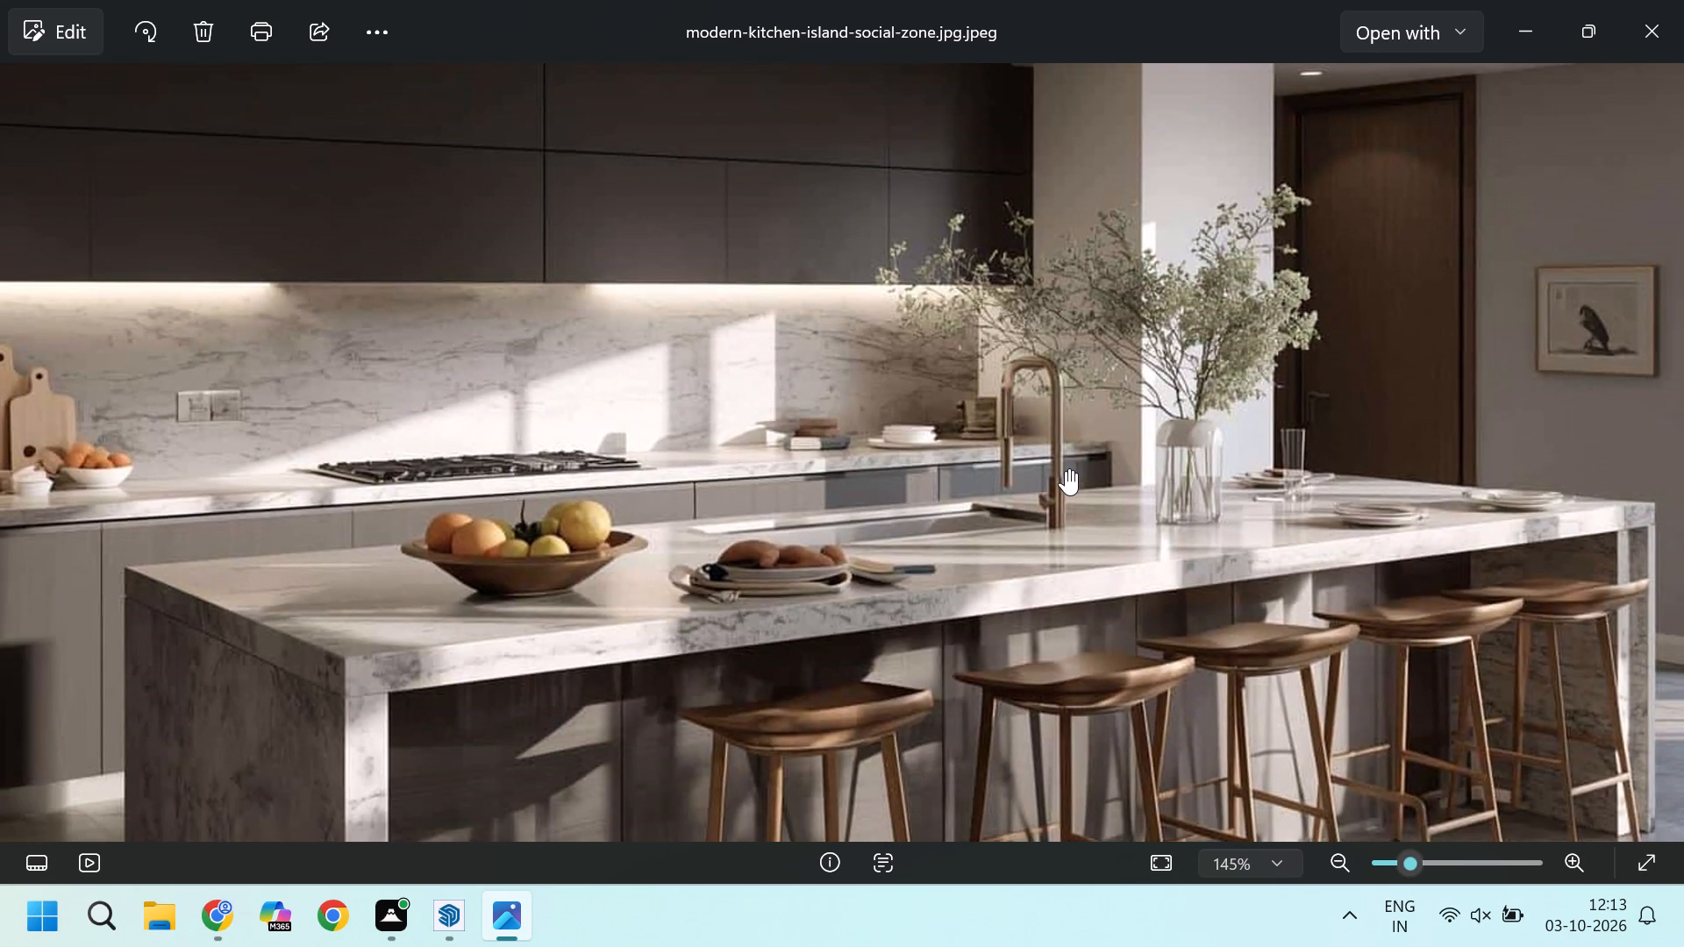
scroll(1066, 470, down, 4)
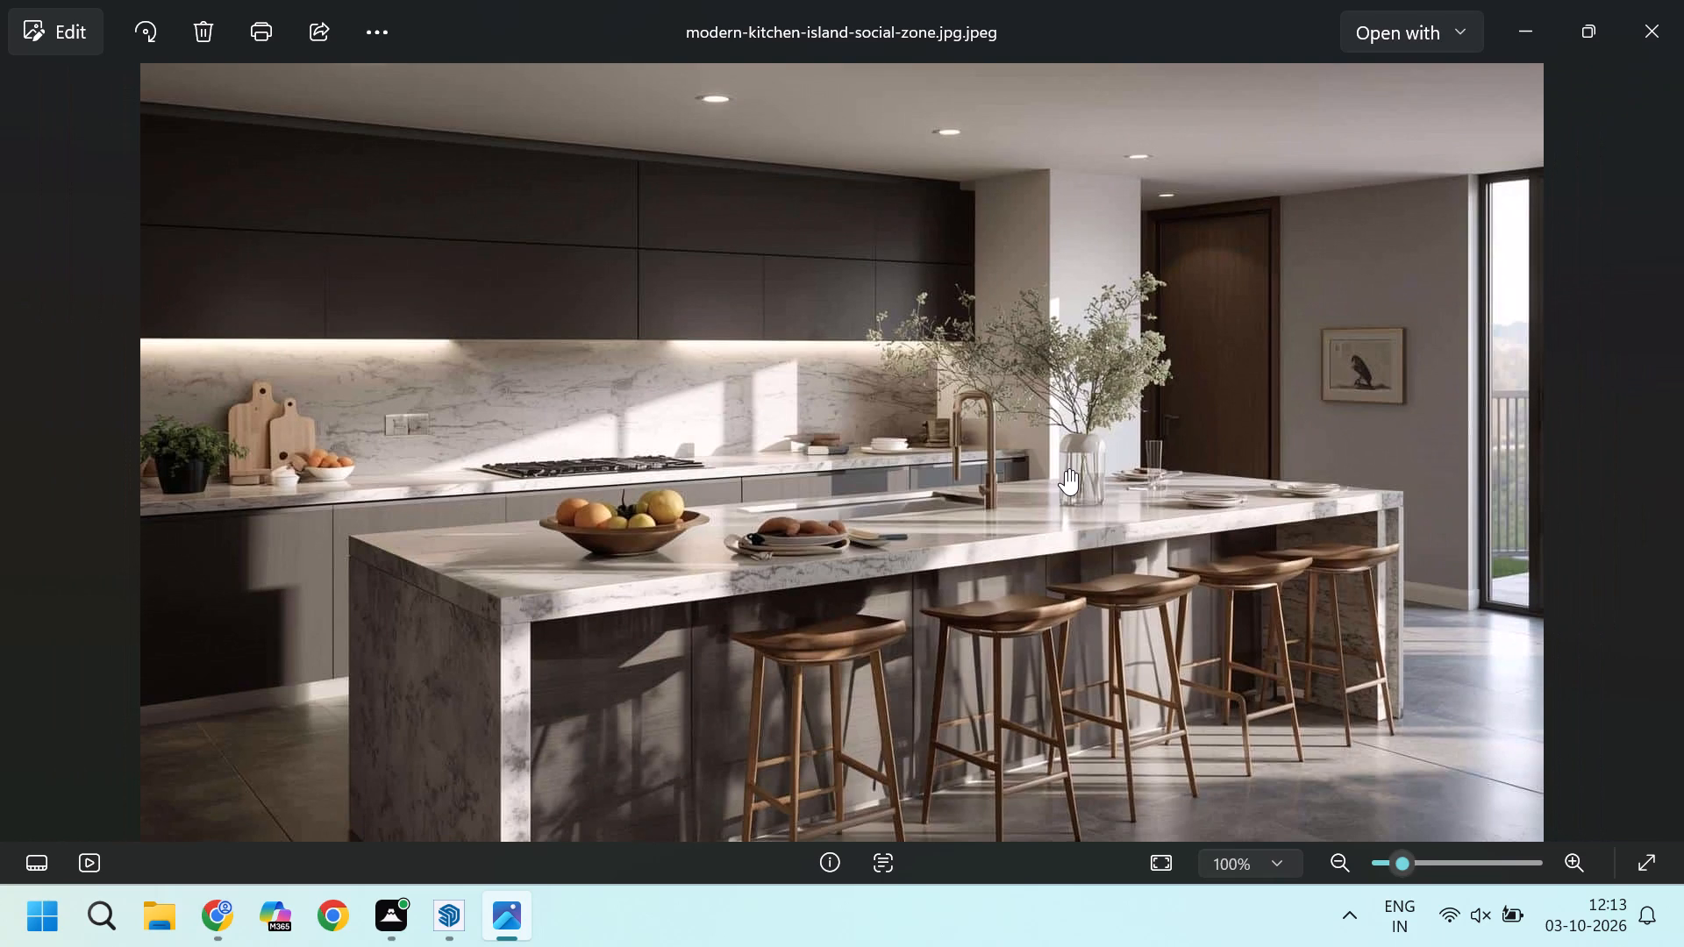
scroll(1092, 407, up, 8)
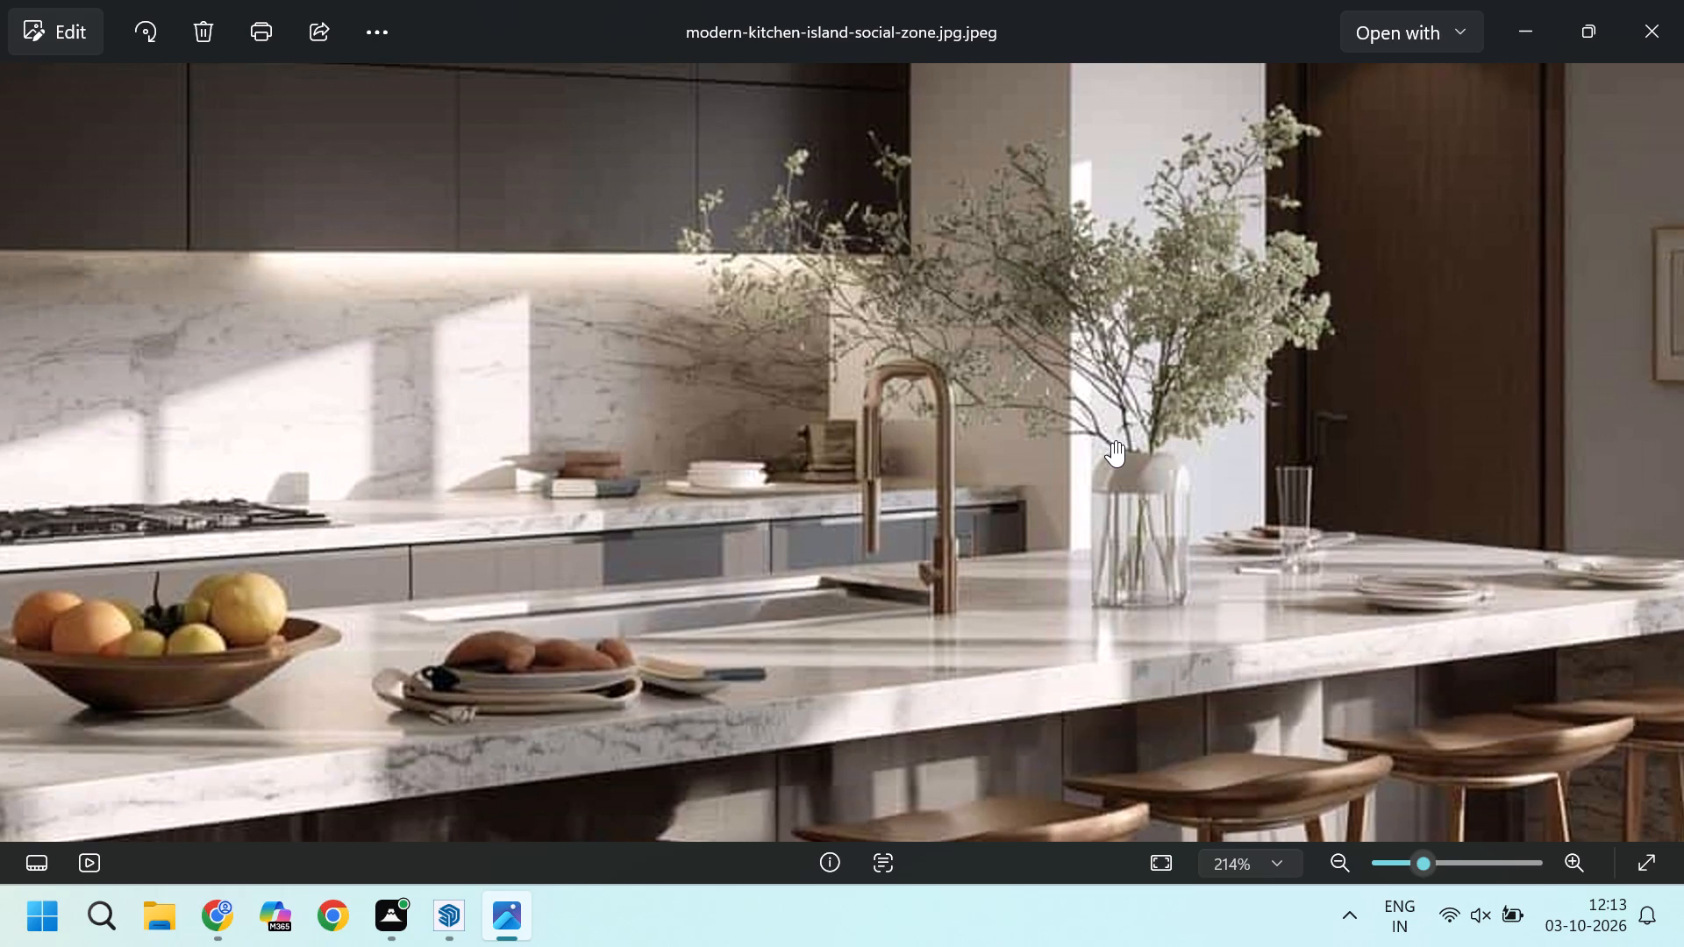
scroll(1138, 428, up, 1)
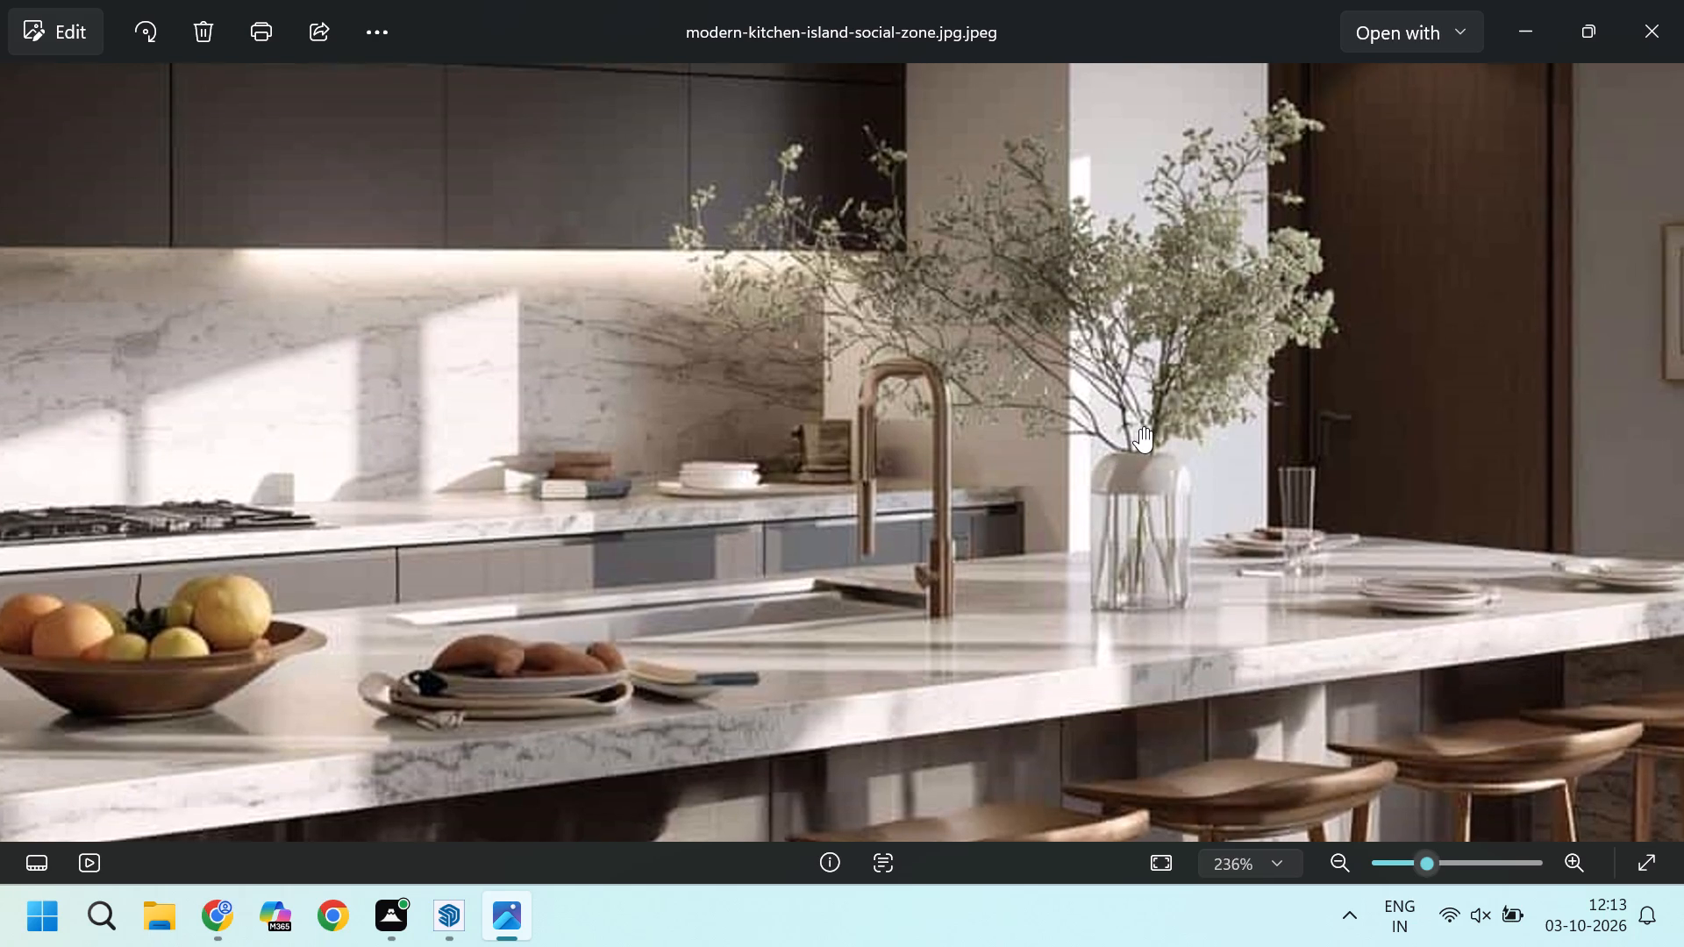
scroll(1140, 428, up, 1)
scroll(1140, 428, down, 9)
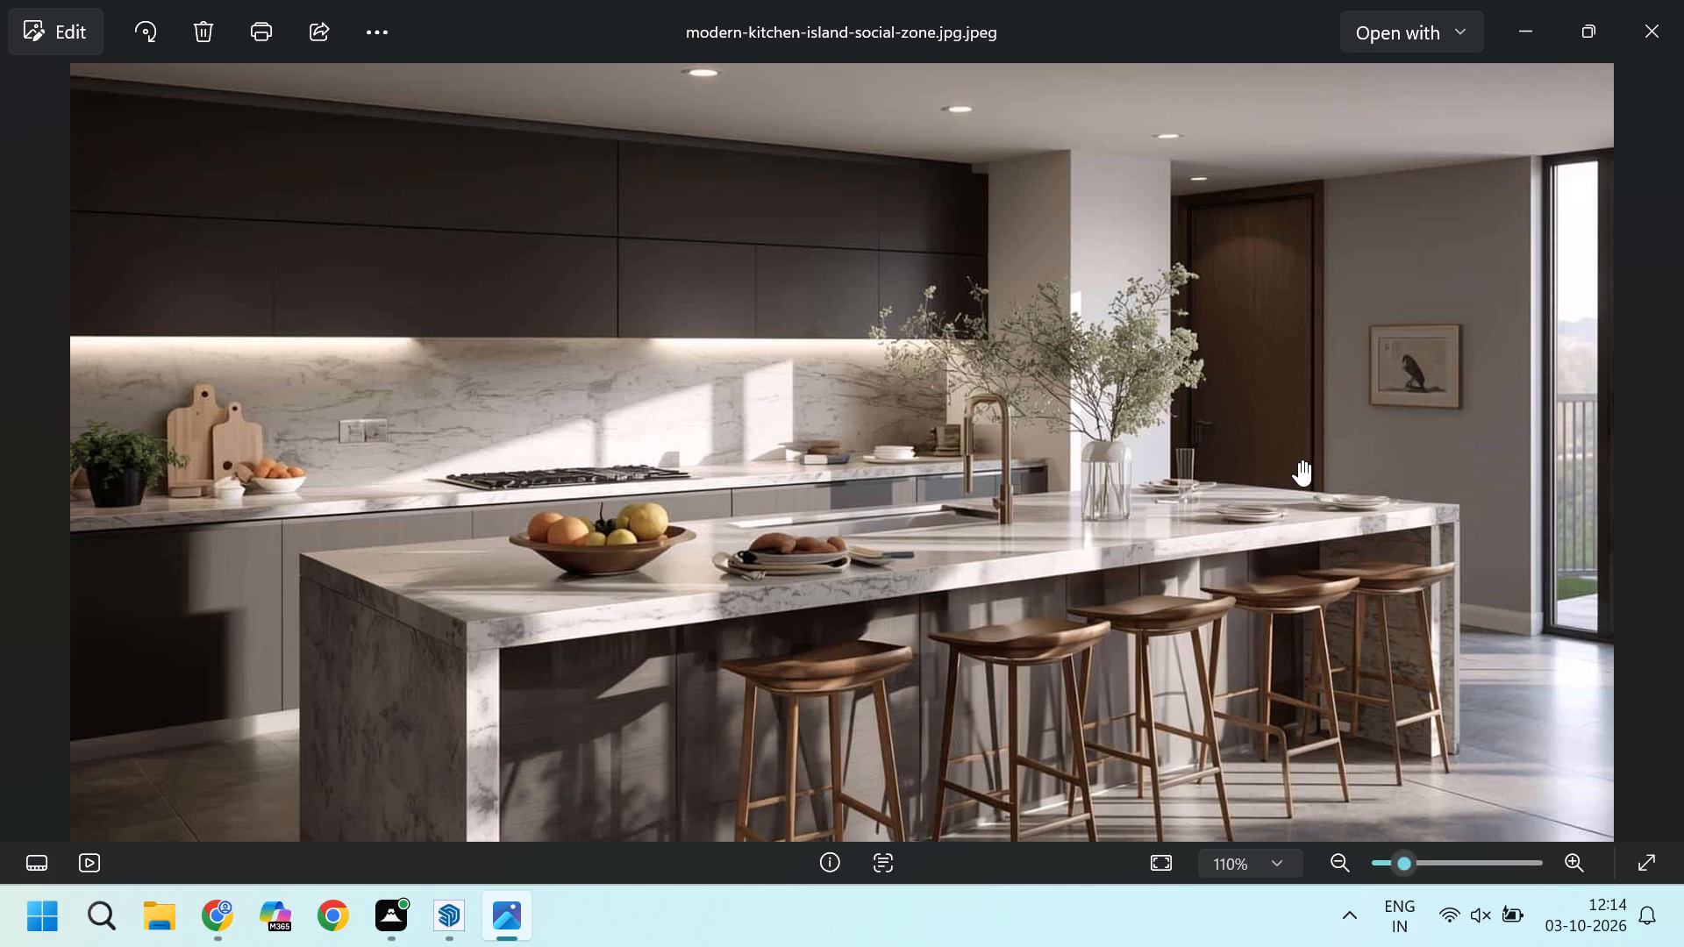
scroll(1299, 461, down, 4)
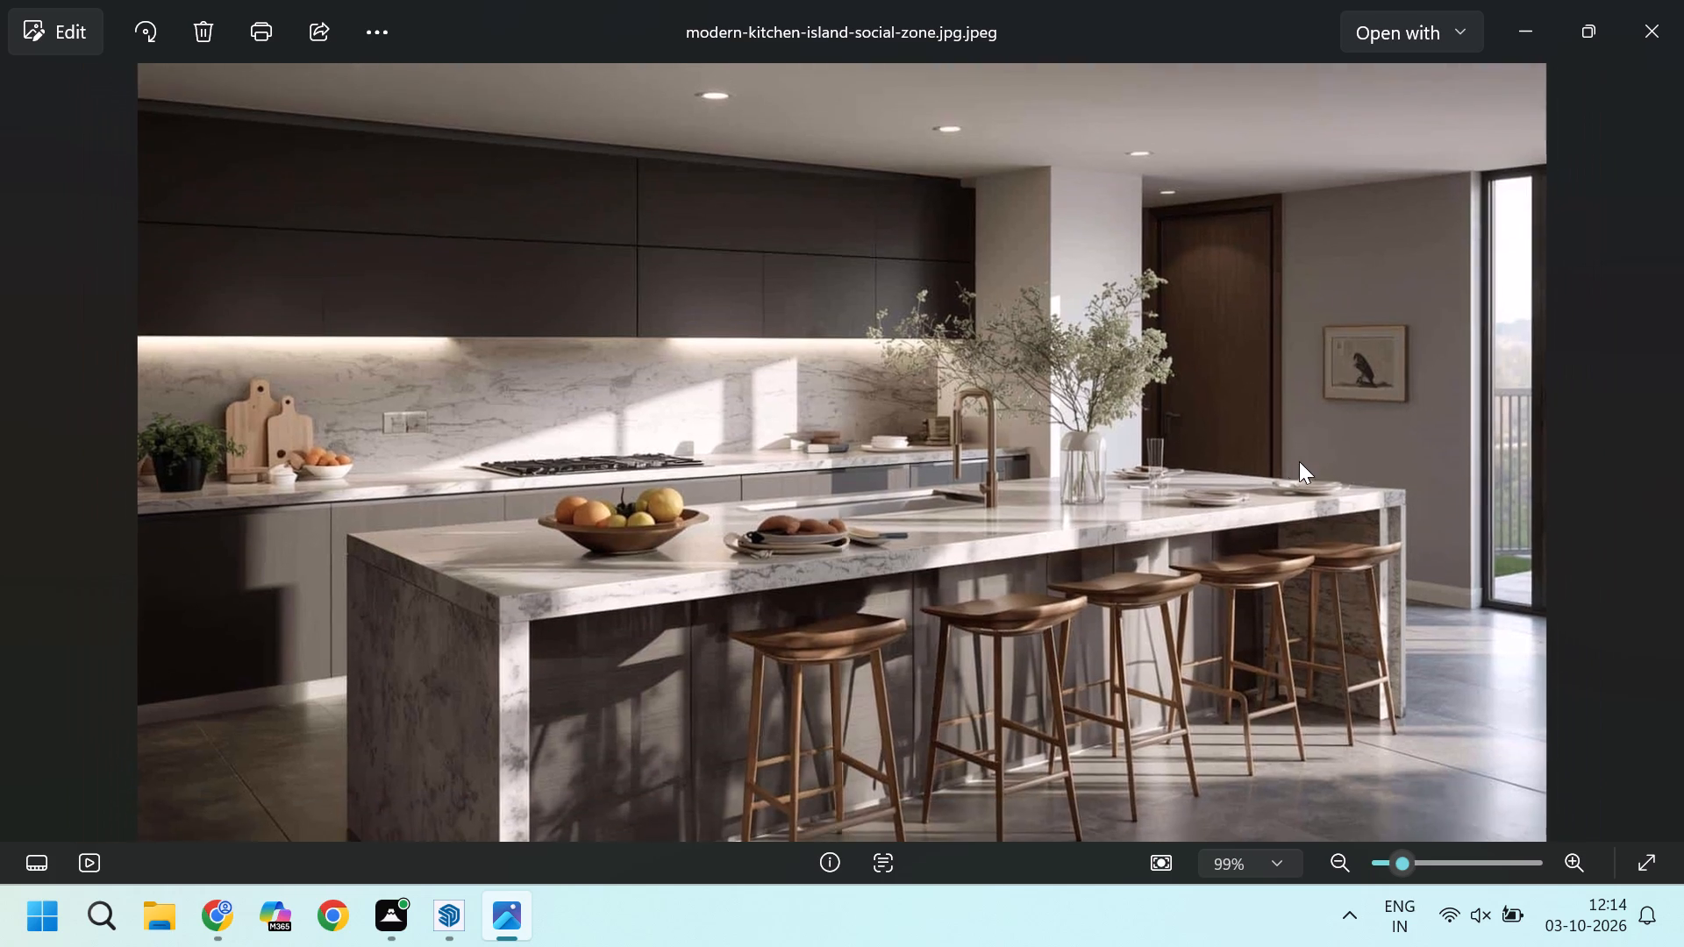
scroll(1299, 461, down, 5)
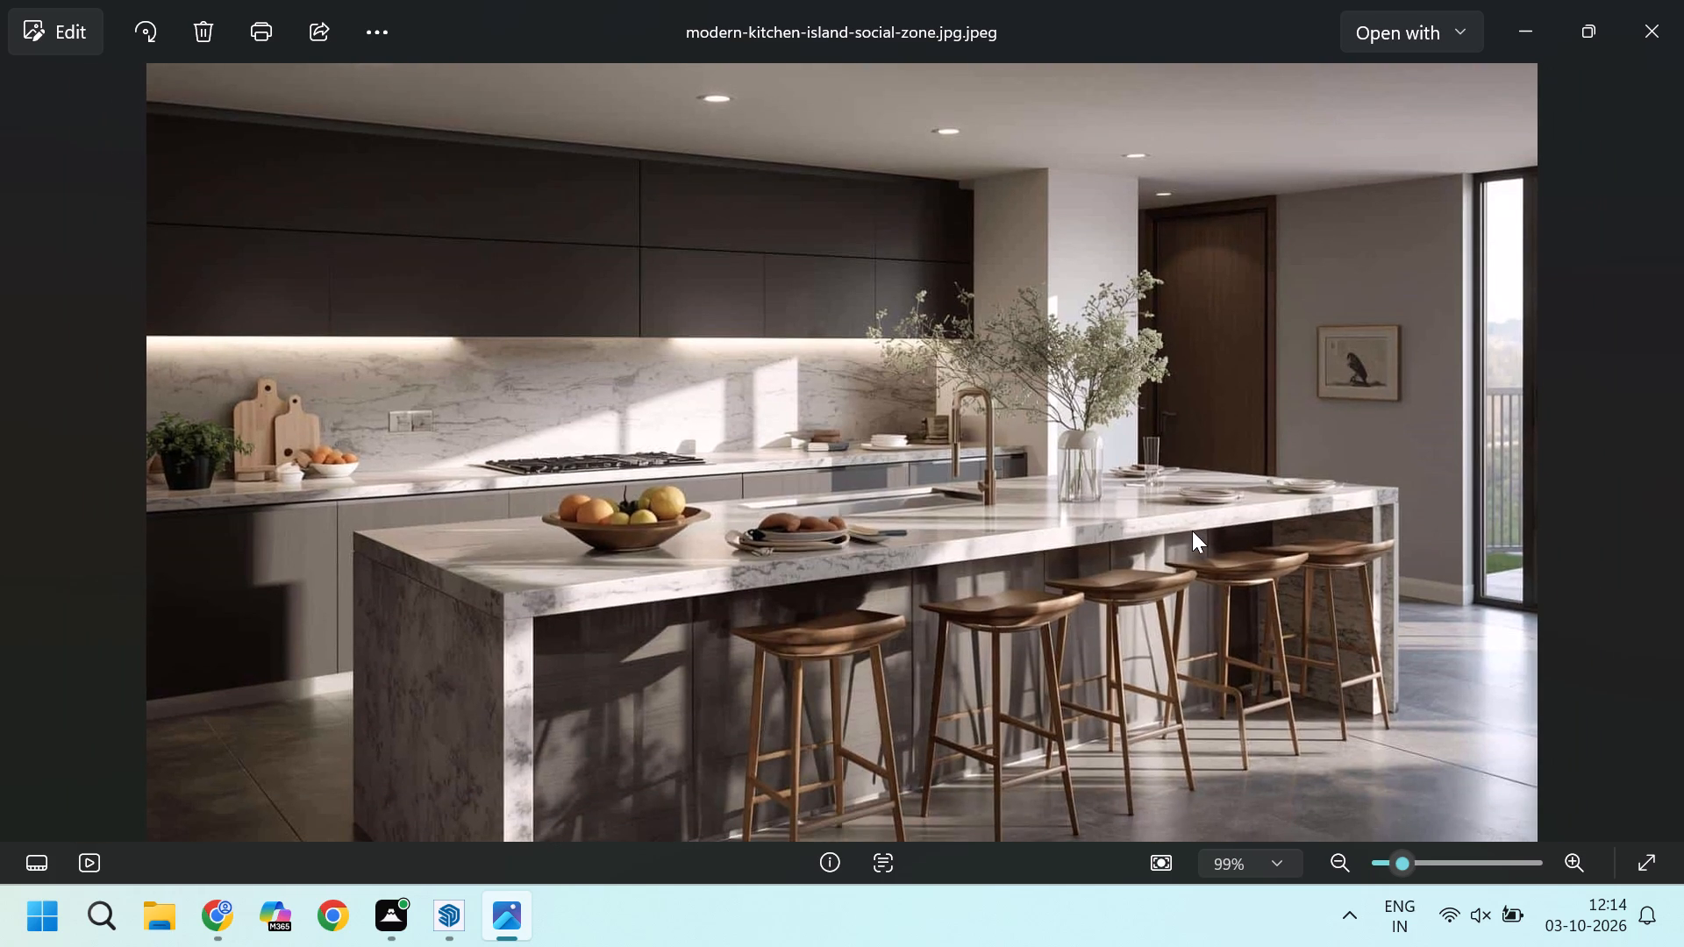
scroll(1192, 530, down, 3)
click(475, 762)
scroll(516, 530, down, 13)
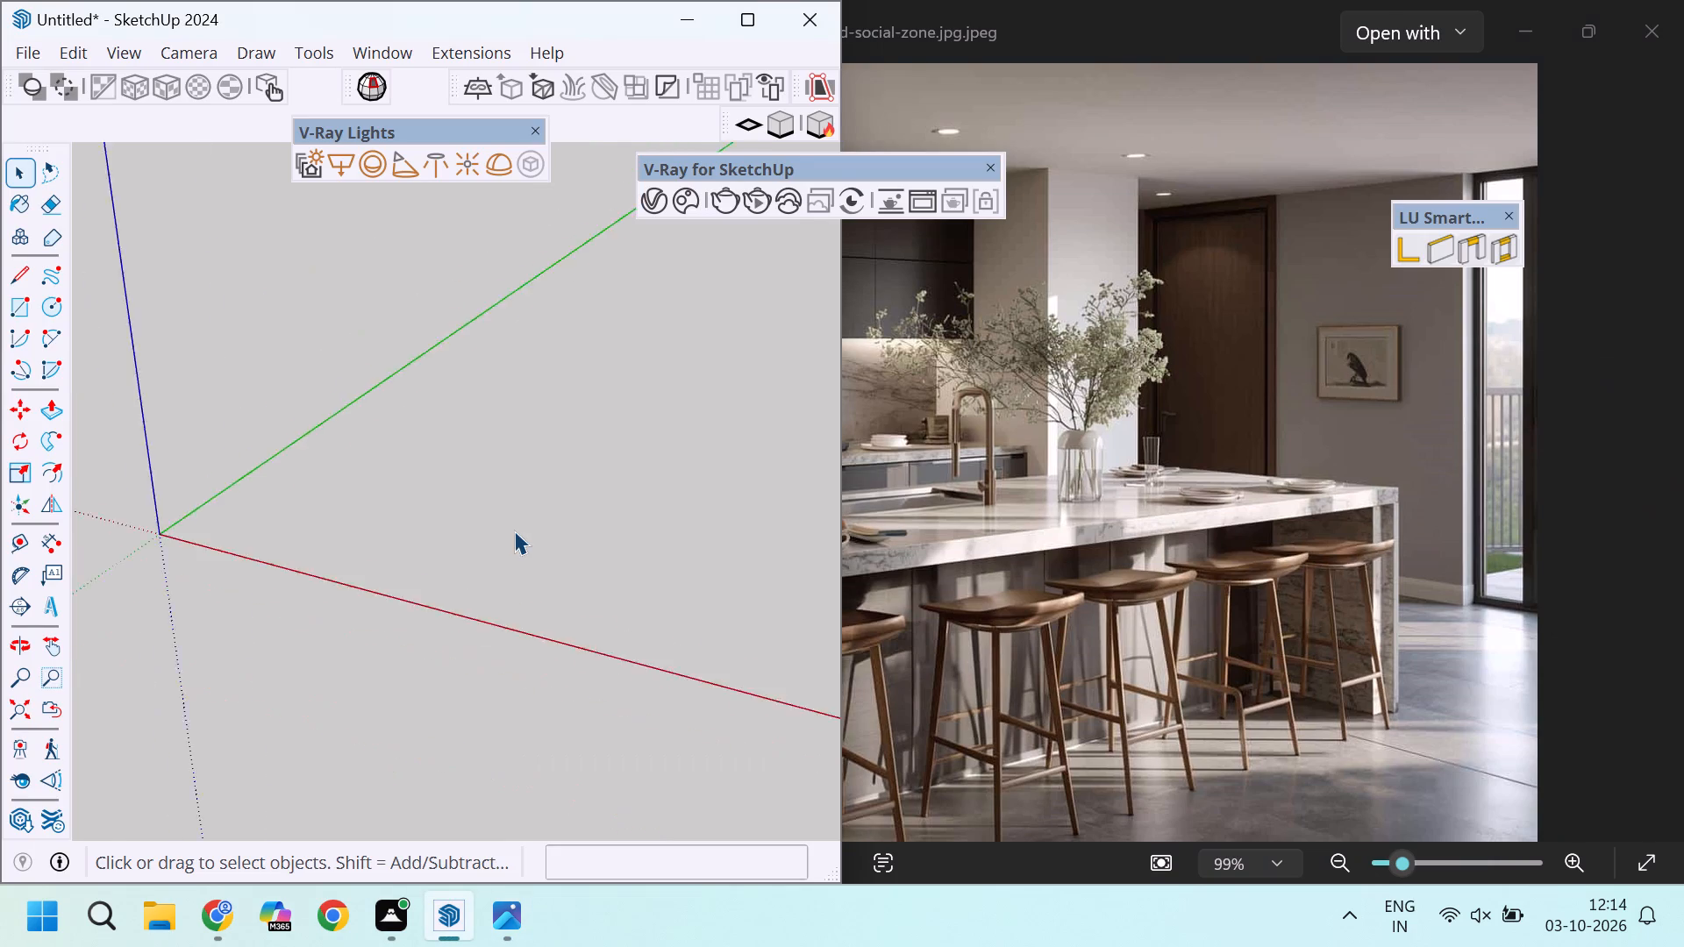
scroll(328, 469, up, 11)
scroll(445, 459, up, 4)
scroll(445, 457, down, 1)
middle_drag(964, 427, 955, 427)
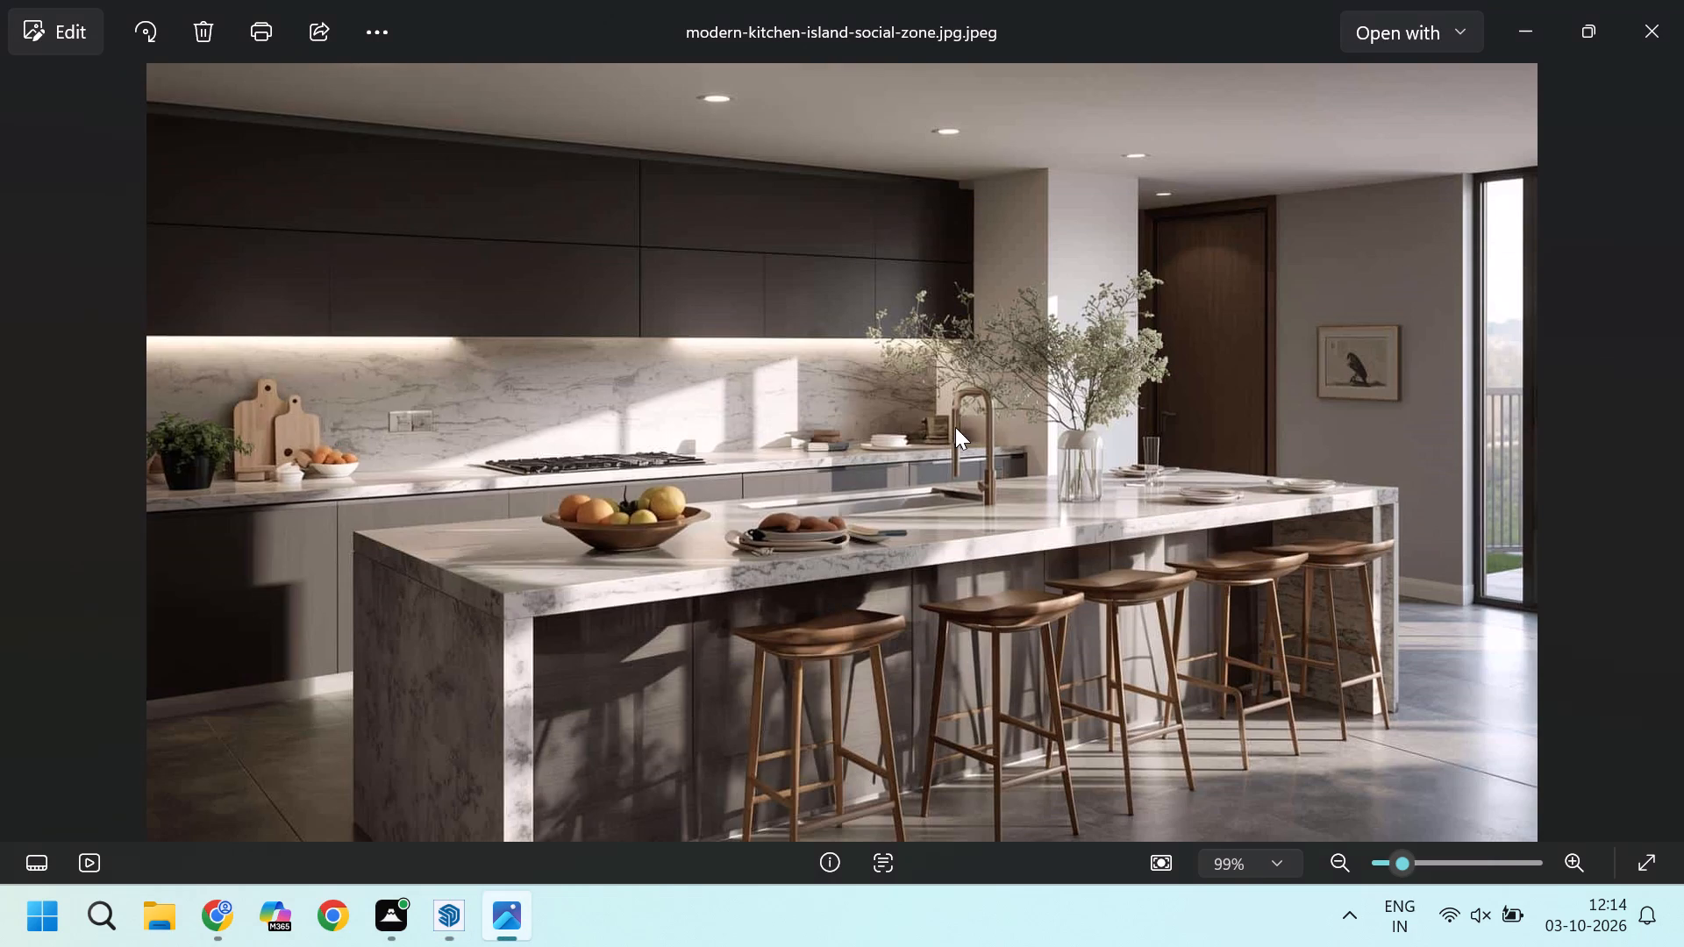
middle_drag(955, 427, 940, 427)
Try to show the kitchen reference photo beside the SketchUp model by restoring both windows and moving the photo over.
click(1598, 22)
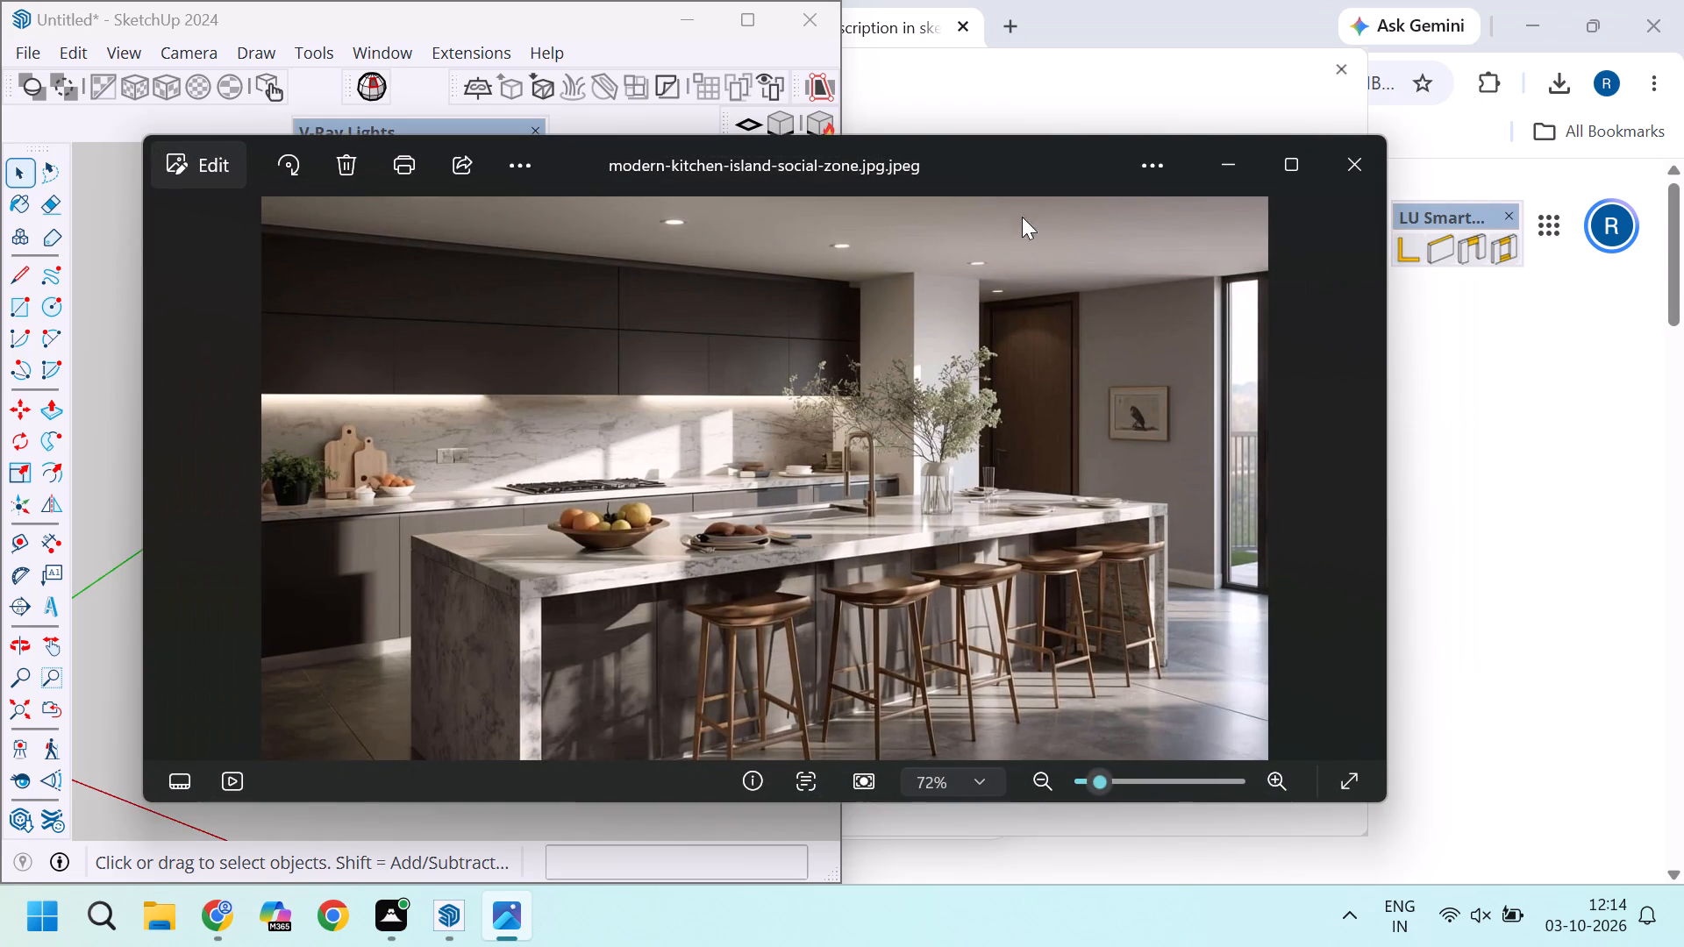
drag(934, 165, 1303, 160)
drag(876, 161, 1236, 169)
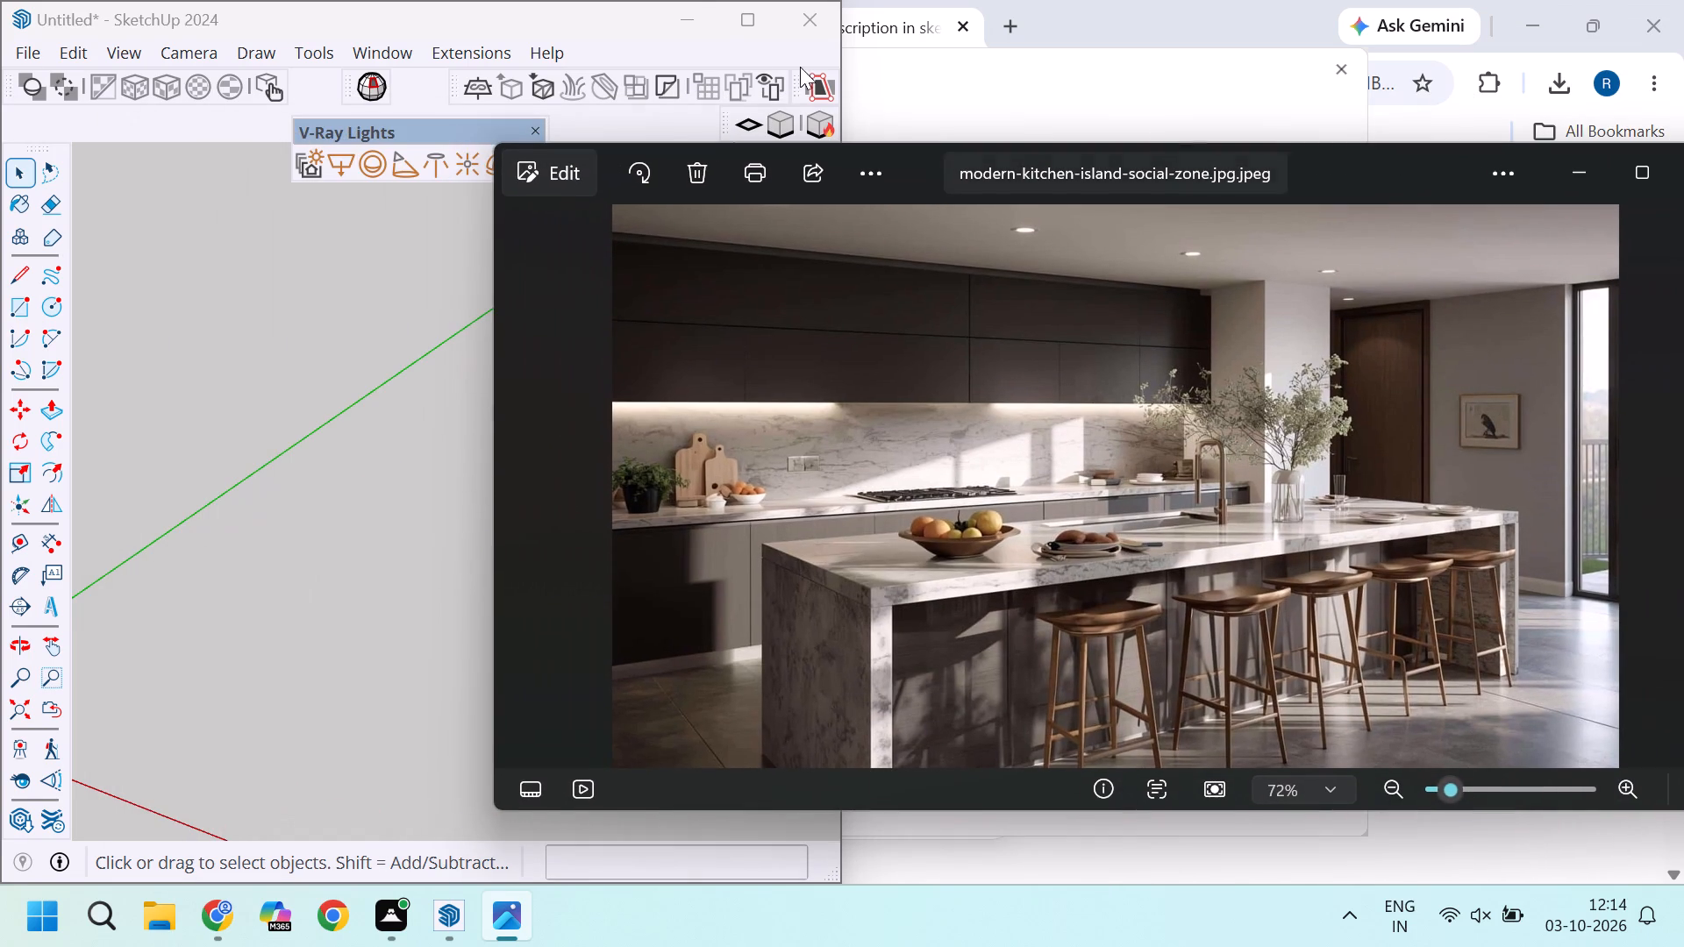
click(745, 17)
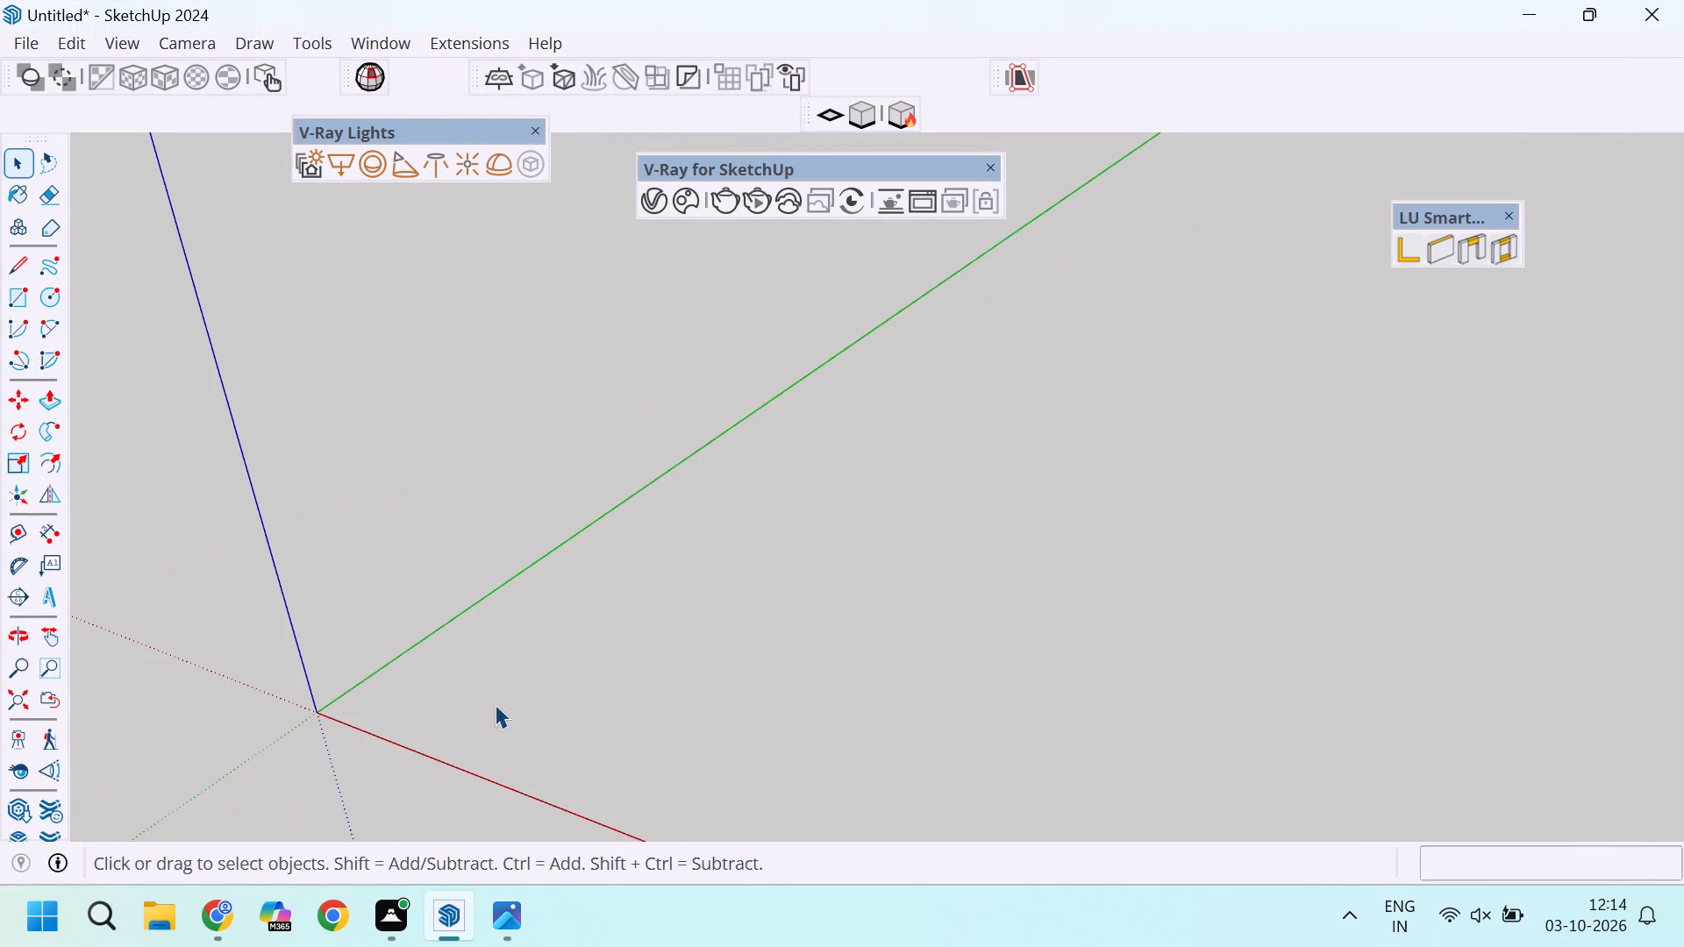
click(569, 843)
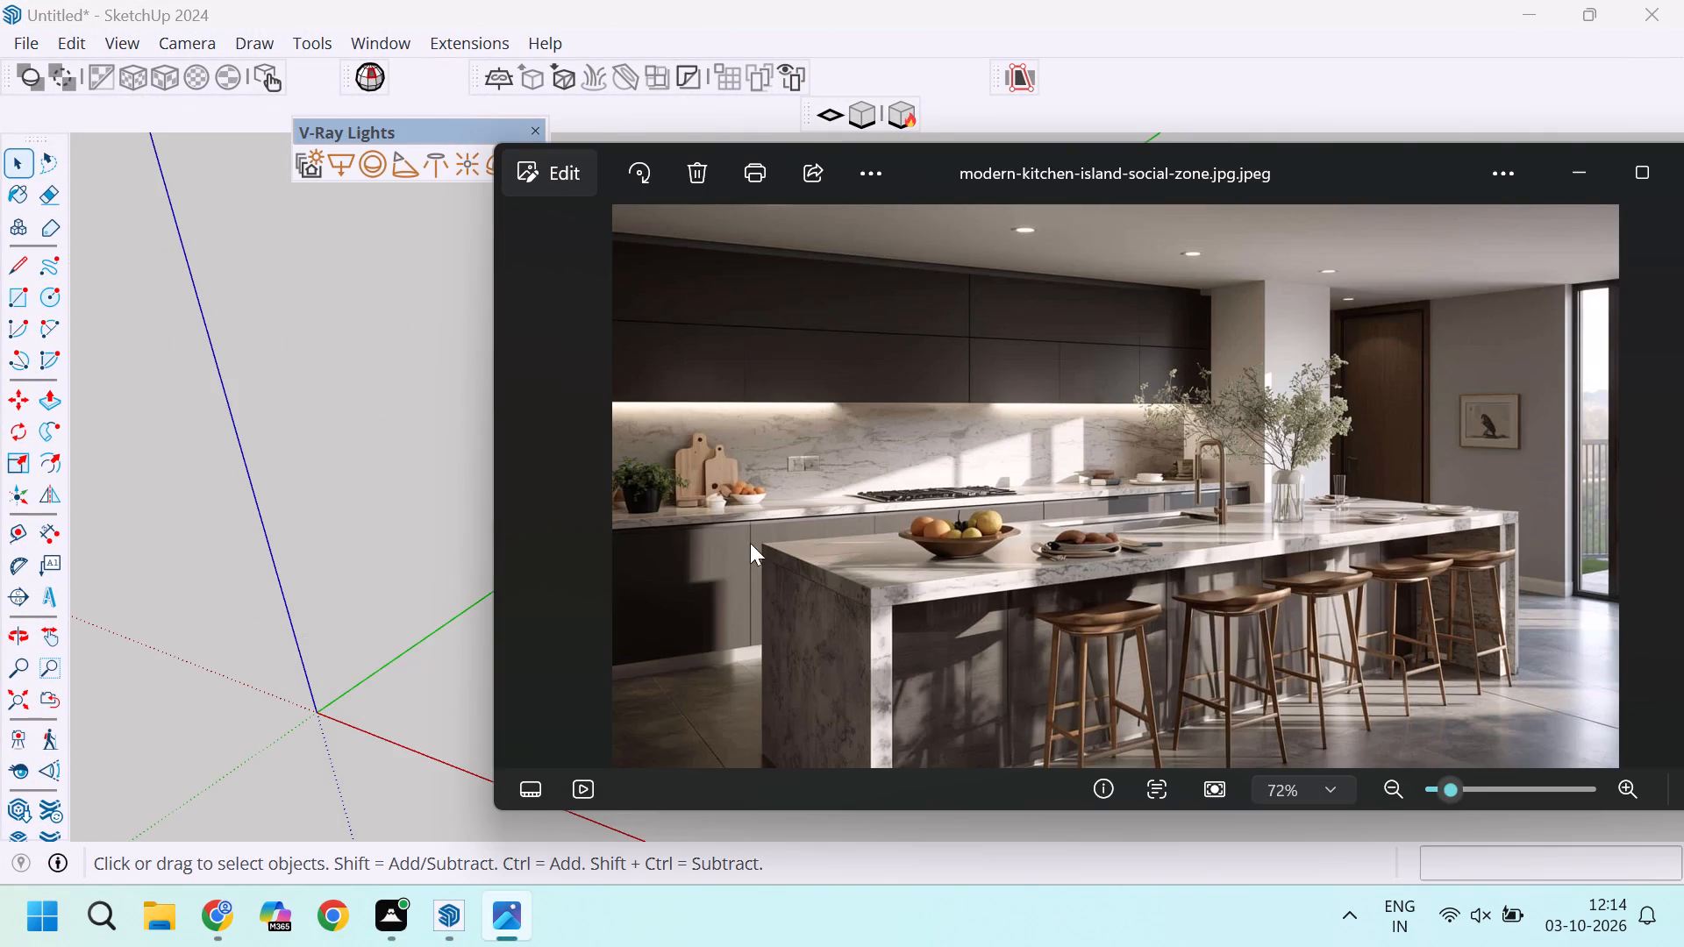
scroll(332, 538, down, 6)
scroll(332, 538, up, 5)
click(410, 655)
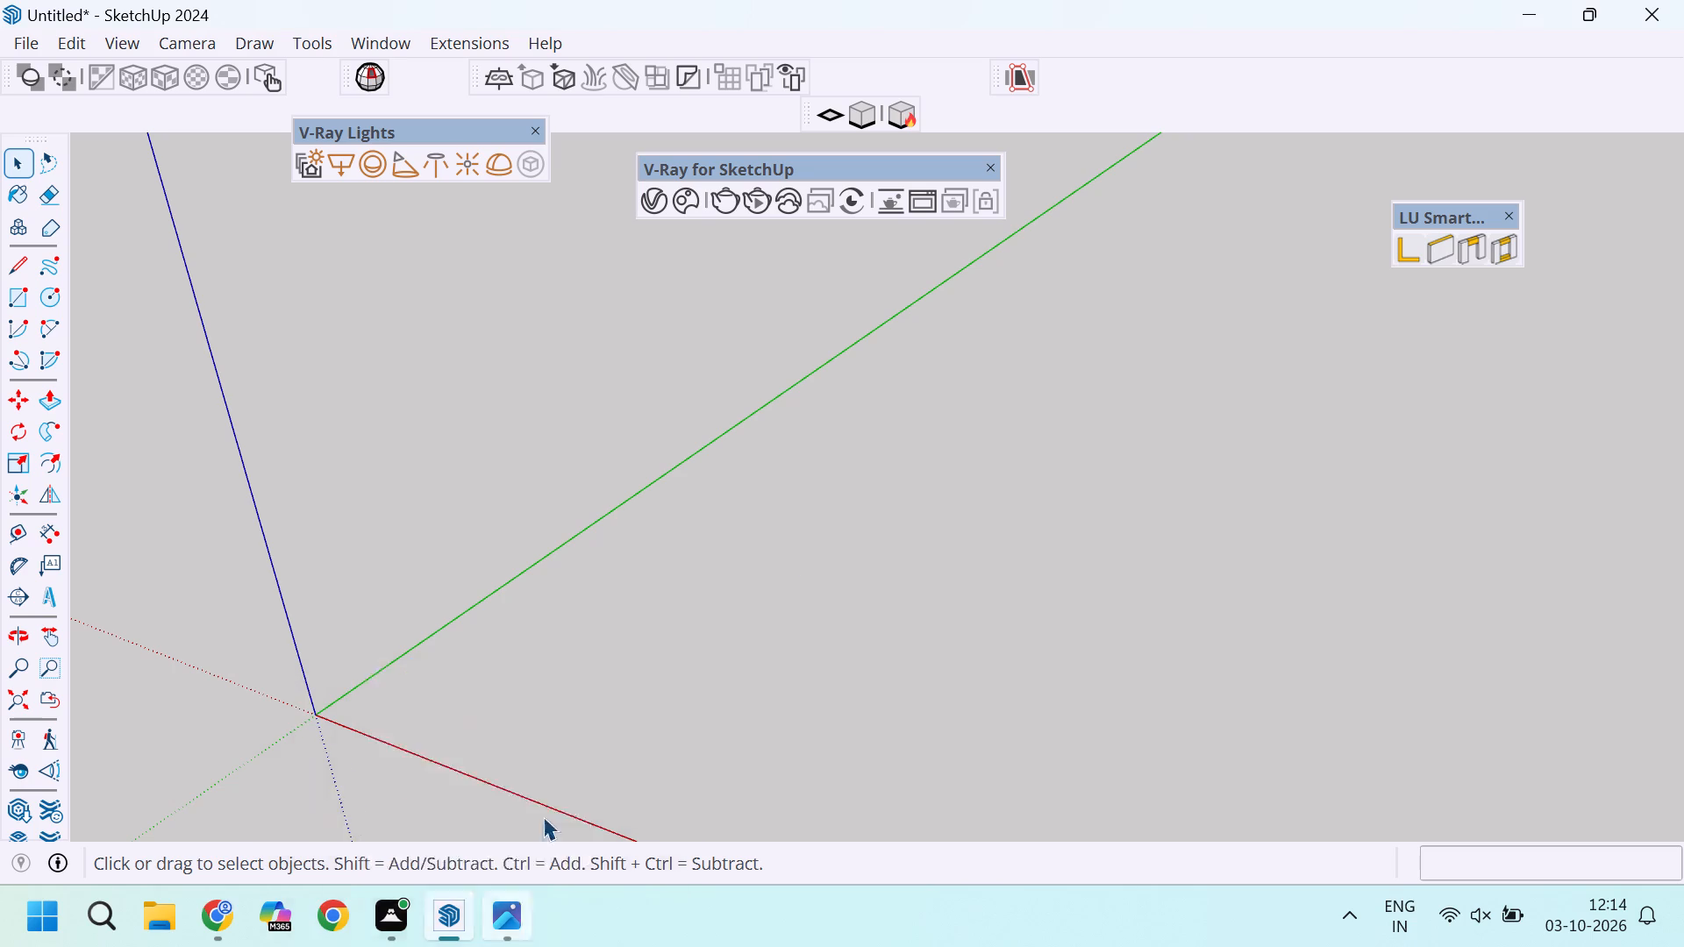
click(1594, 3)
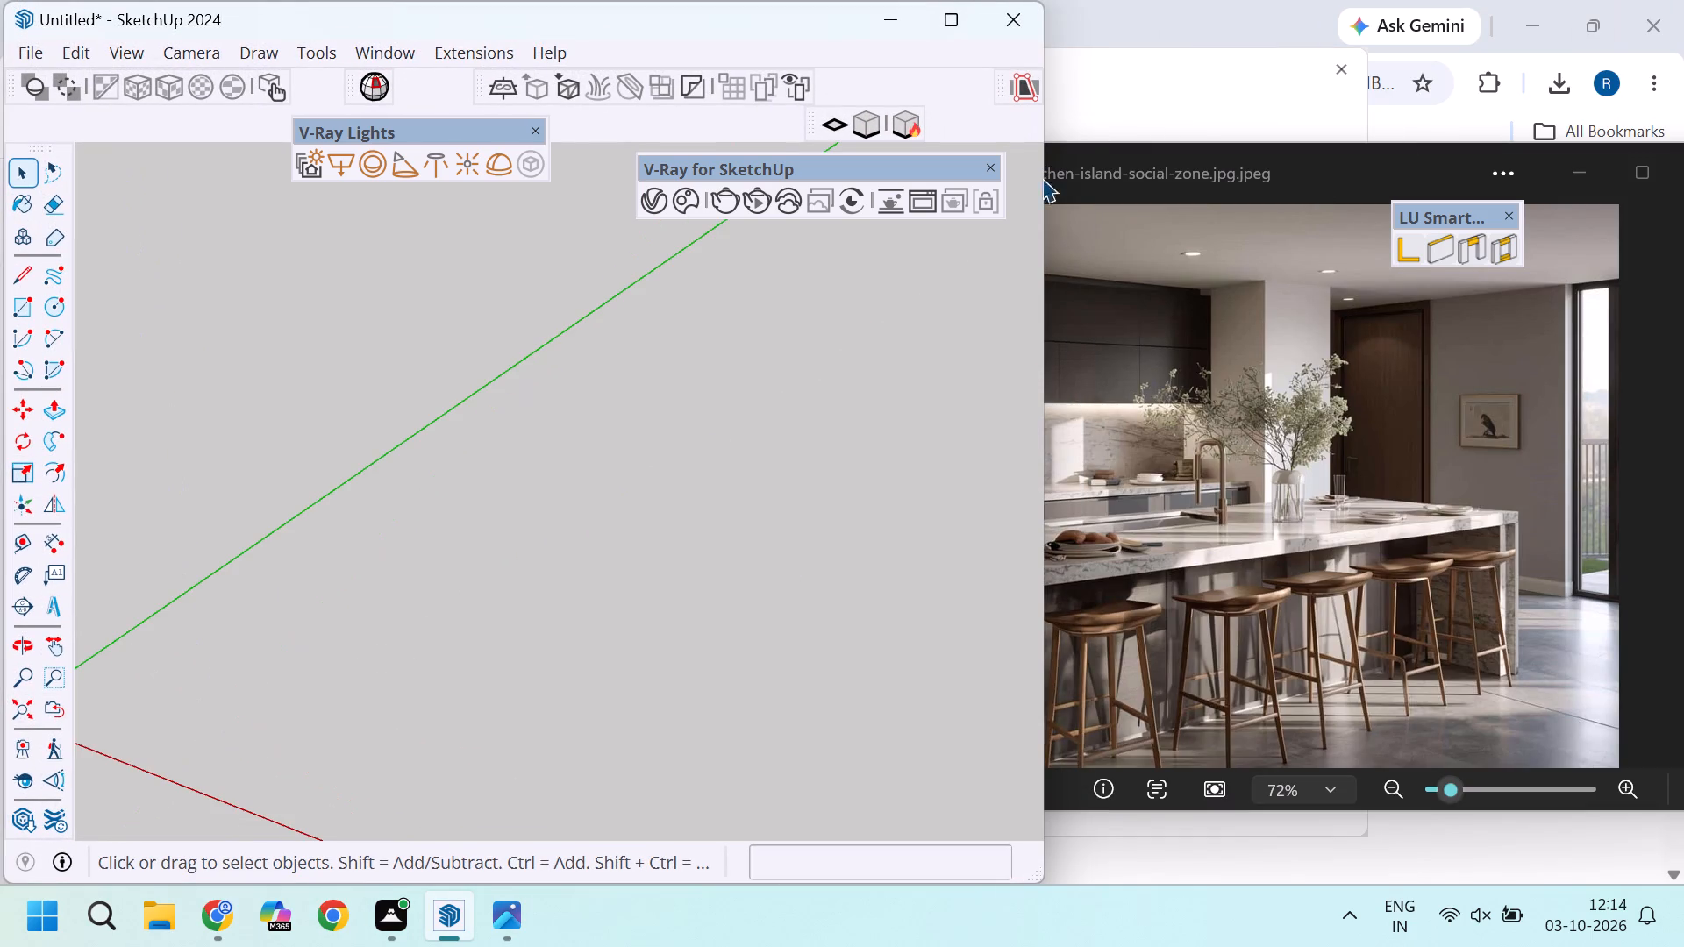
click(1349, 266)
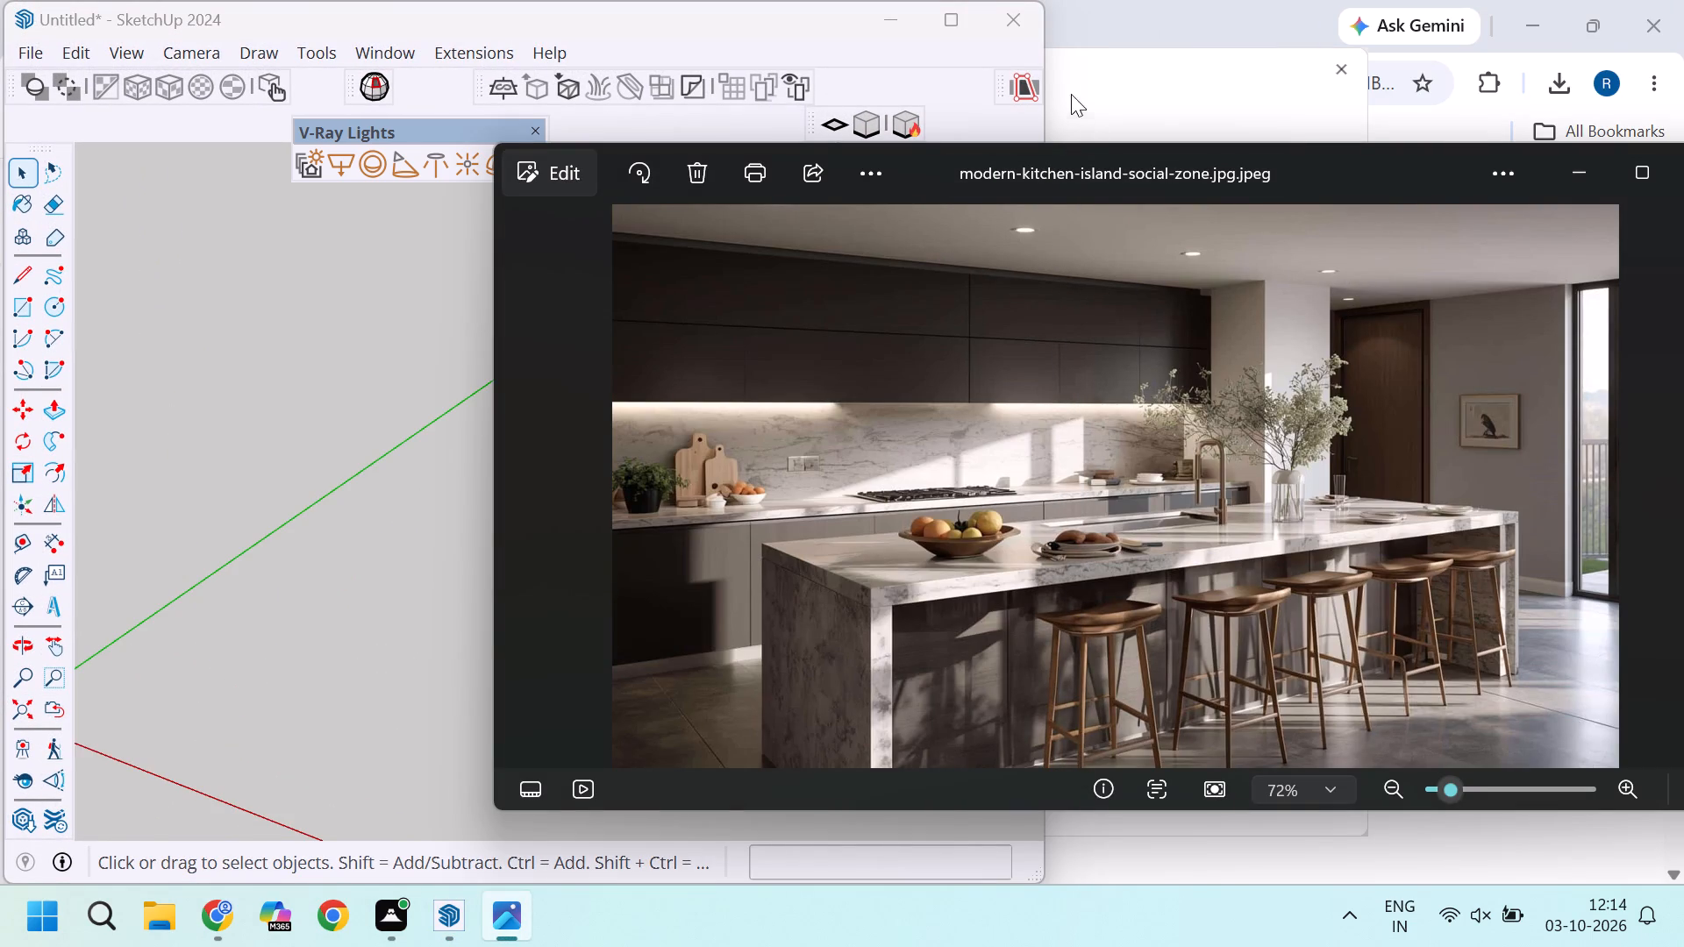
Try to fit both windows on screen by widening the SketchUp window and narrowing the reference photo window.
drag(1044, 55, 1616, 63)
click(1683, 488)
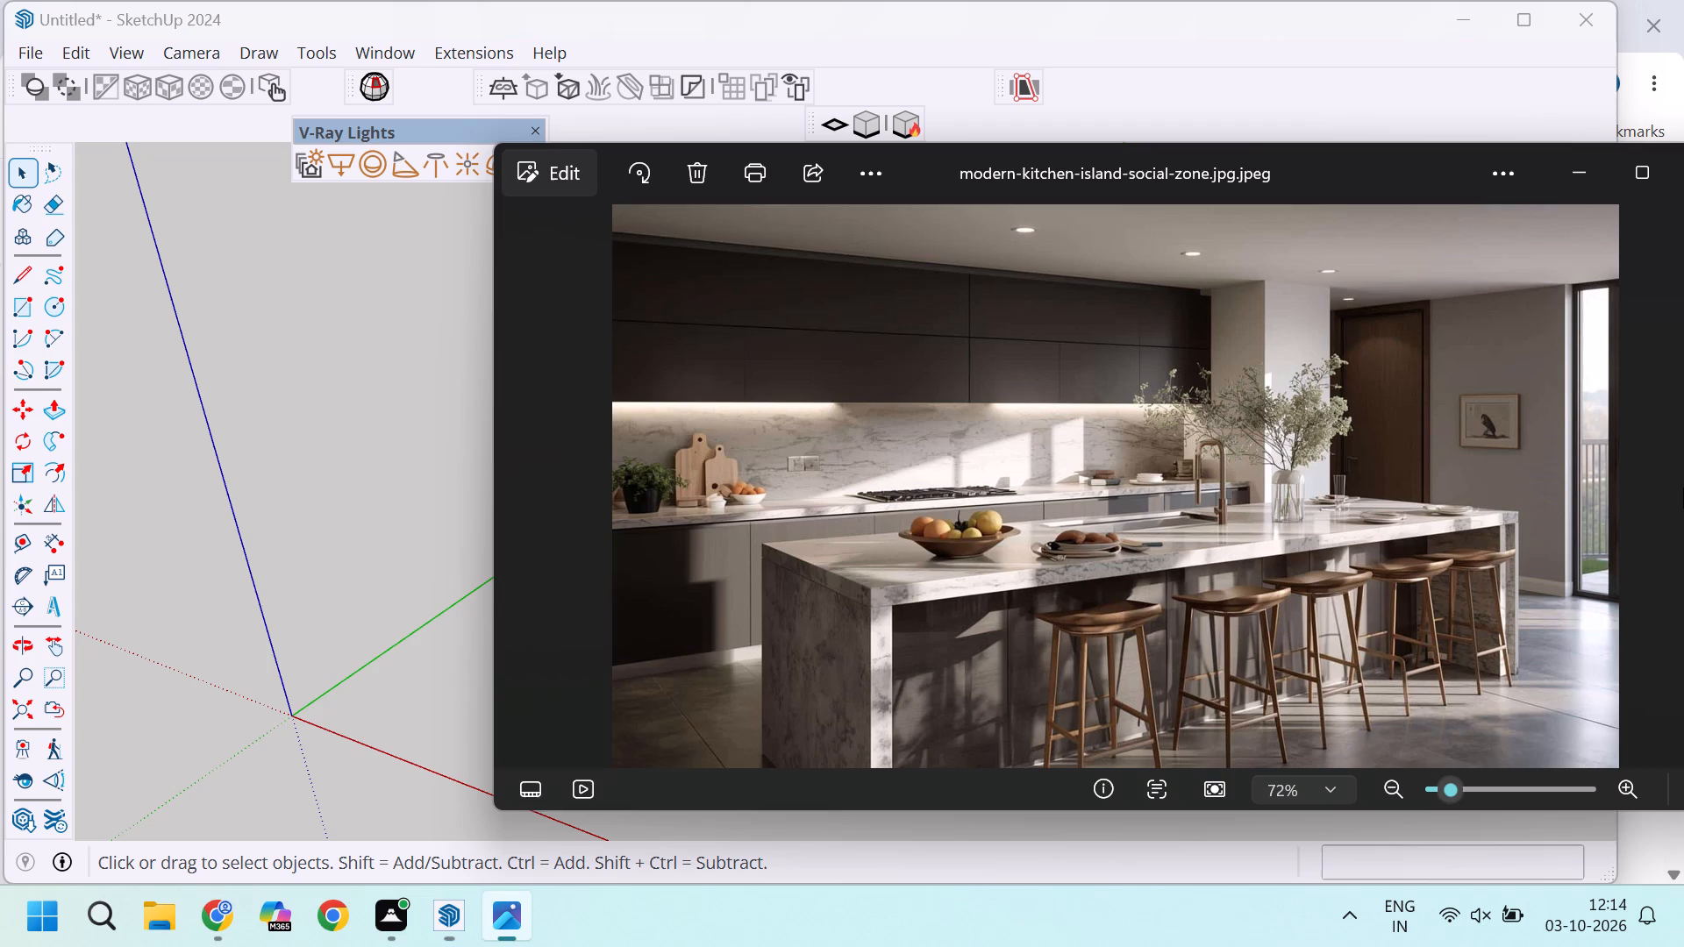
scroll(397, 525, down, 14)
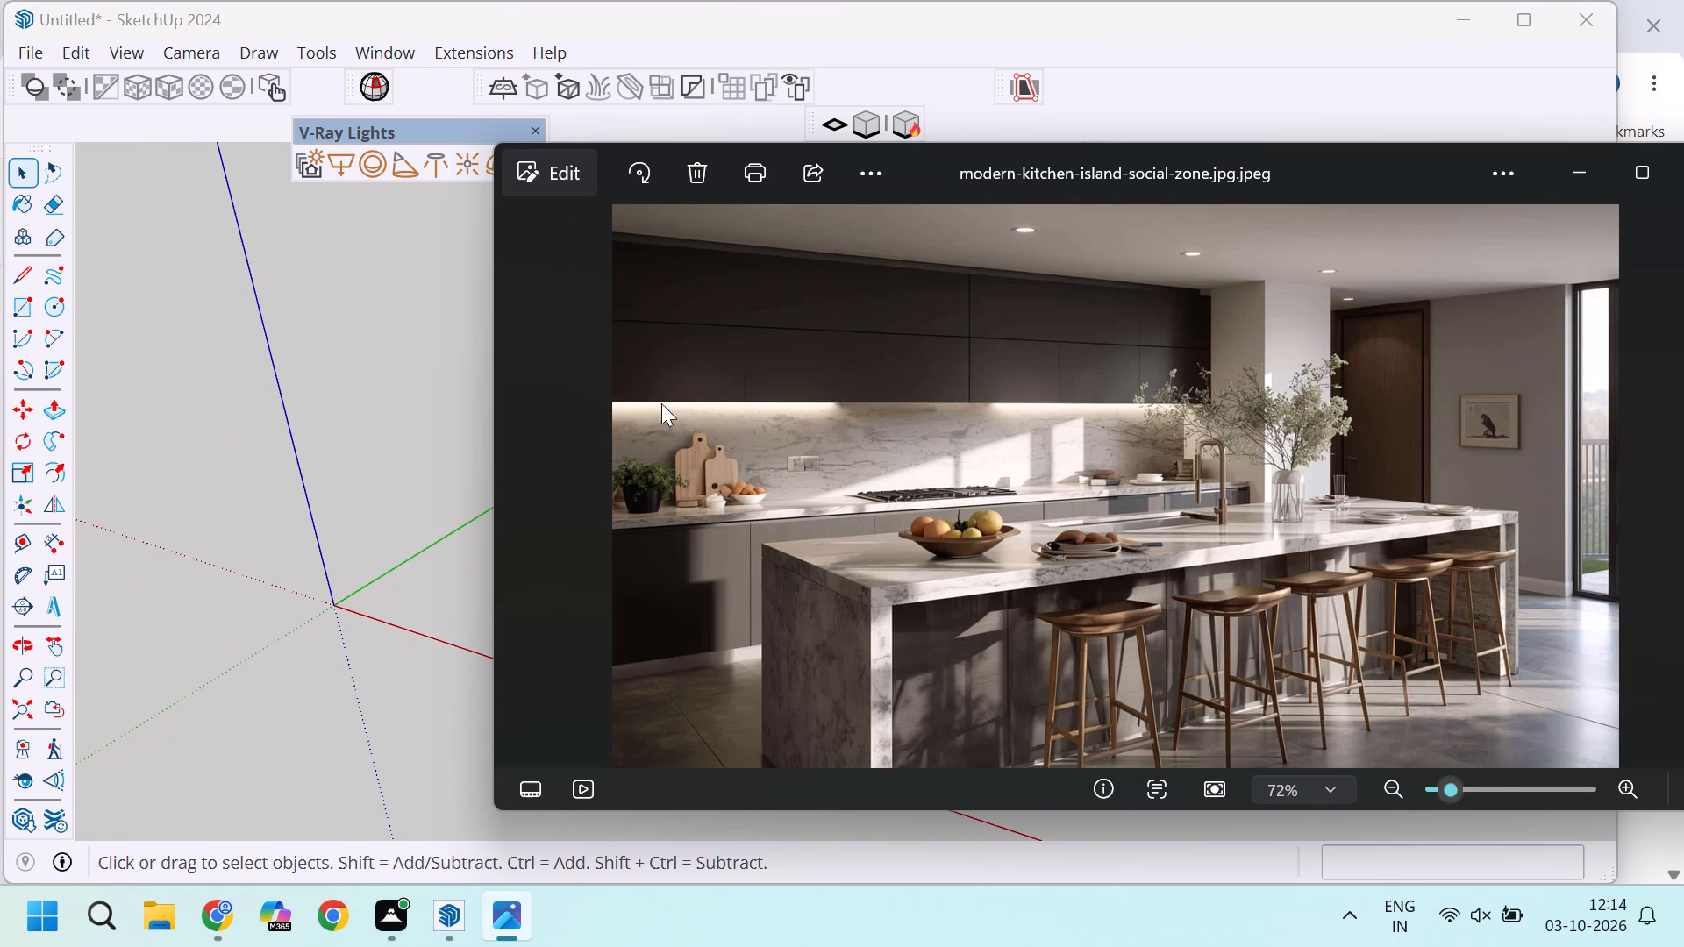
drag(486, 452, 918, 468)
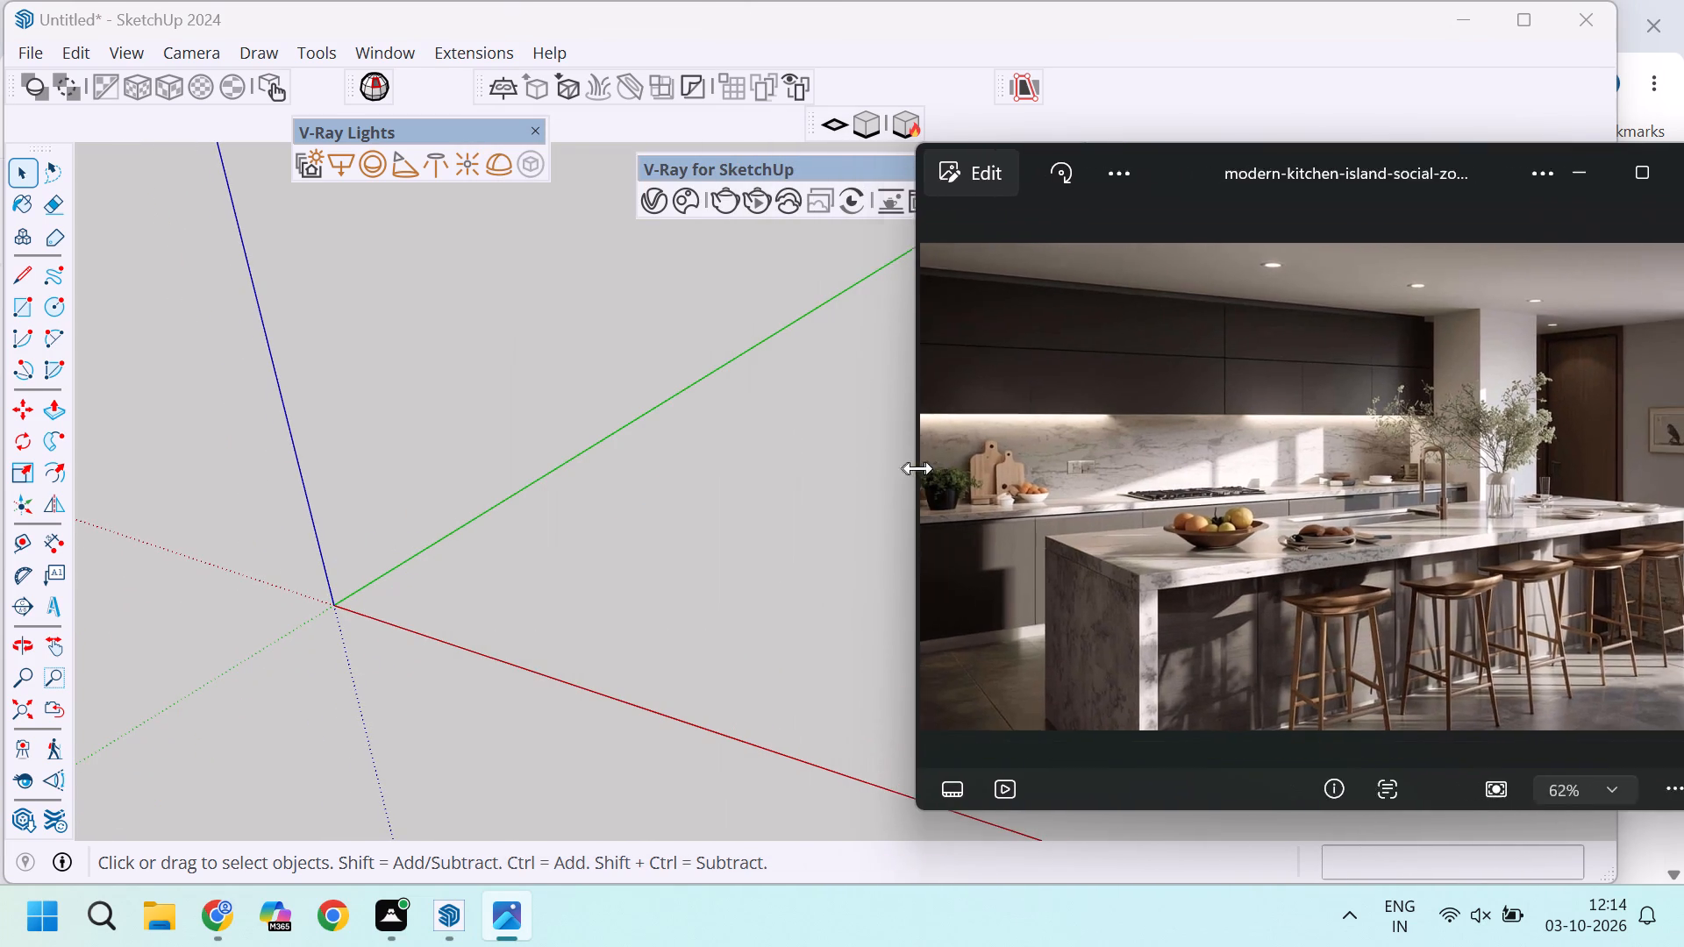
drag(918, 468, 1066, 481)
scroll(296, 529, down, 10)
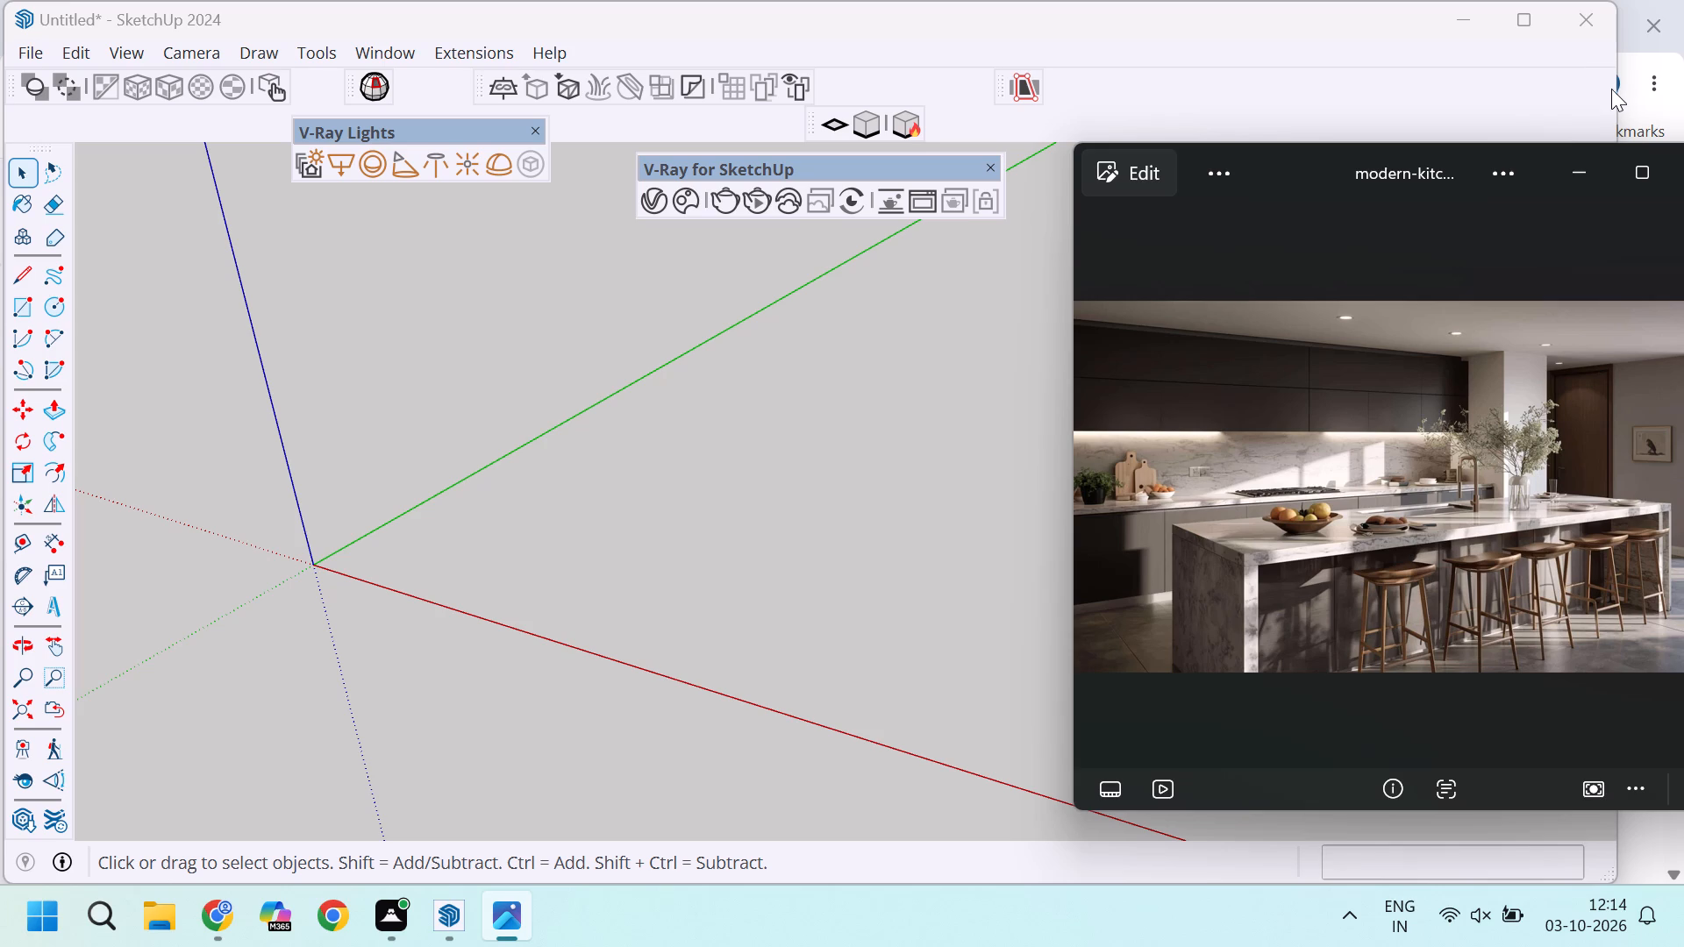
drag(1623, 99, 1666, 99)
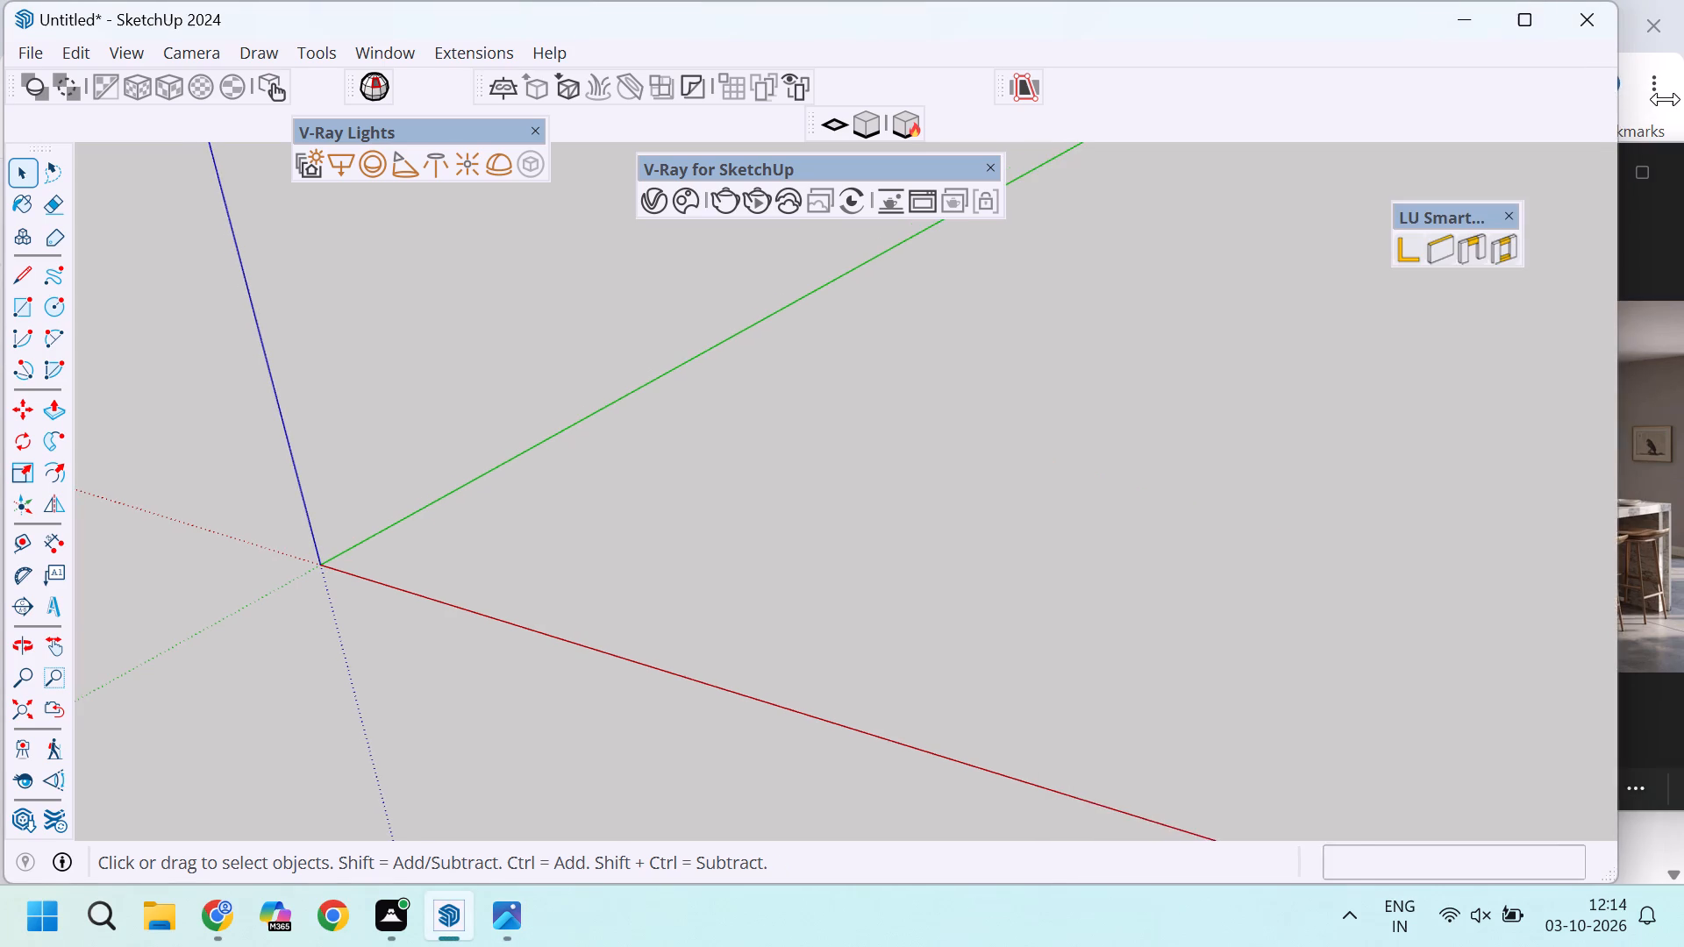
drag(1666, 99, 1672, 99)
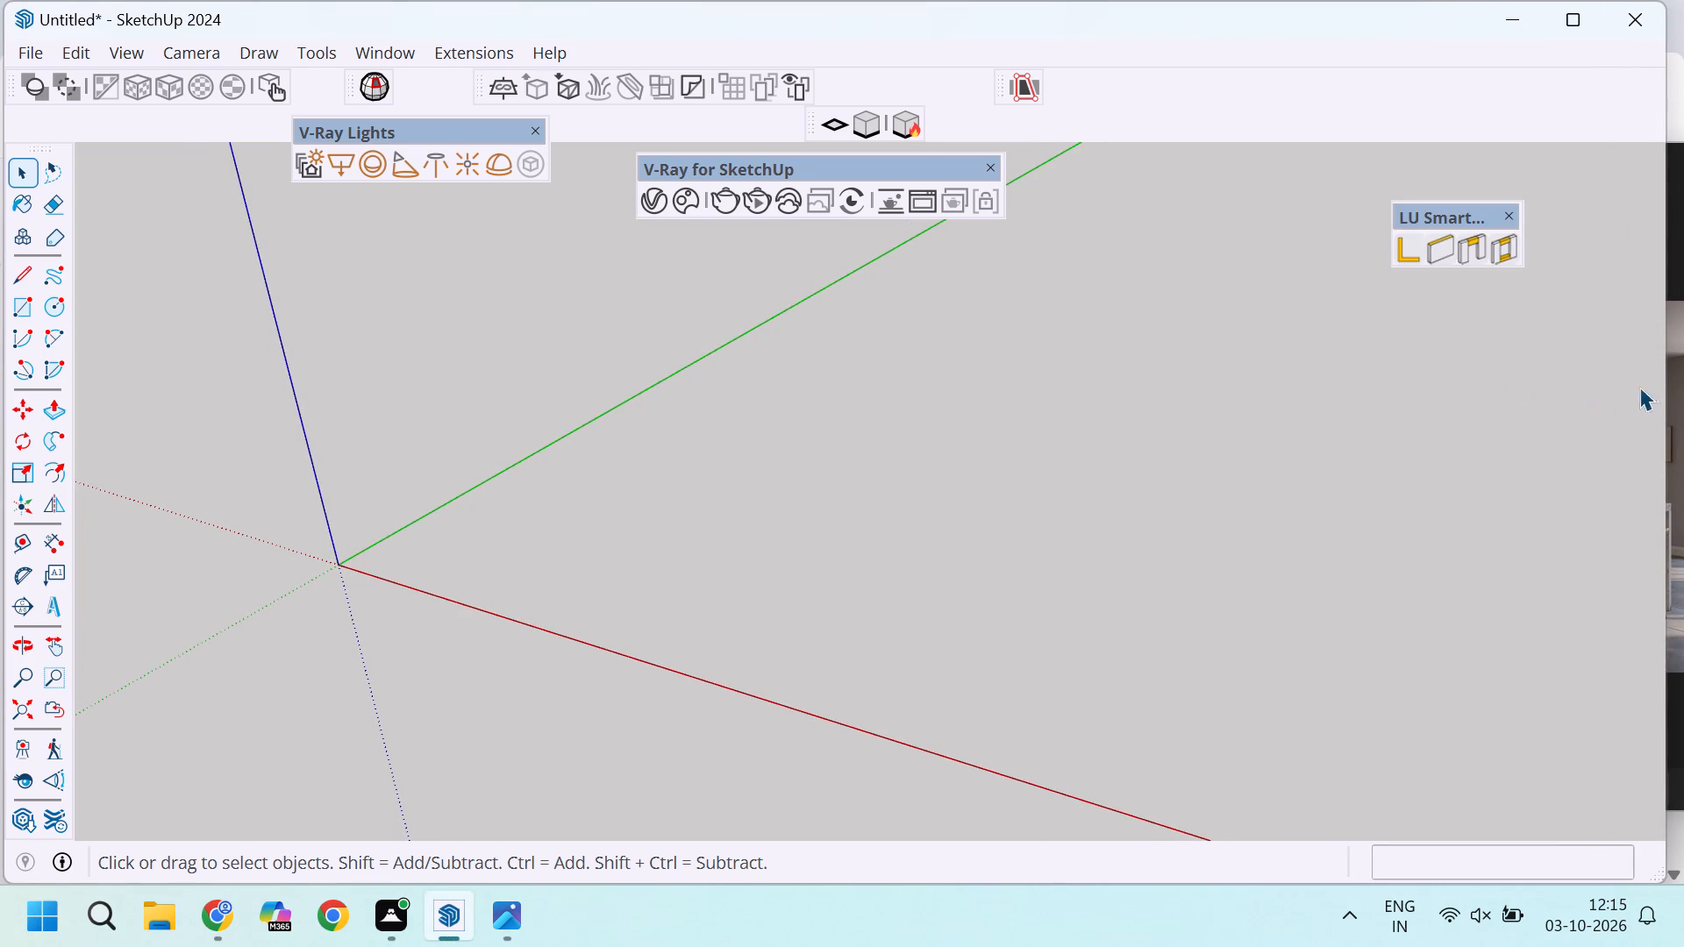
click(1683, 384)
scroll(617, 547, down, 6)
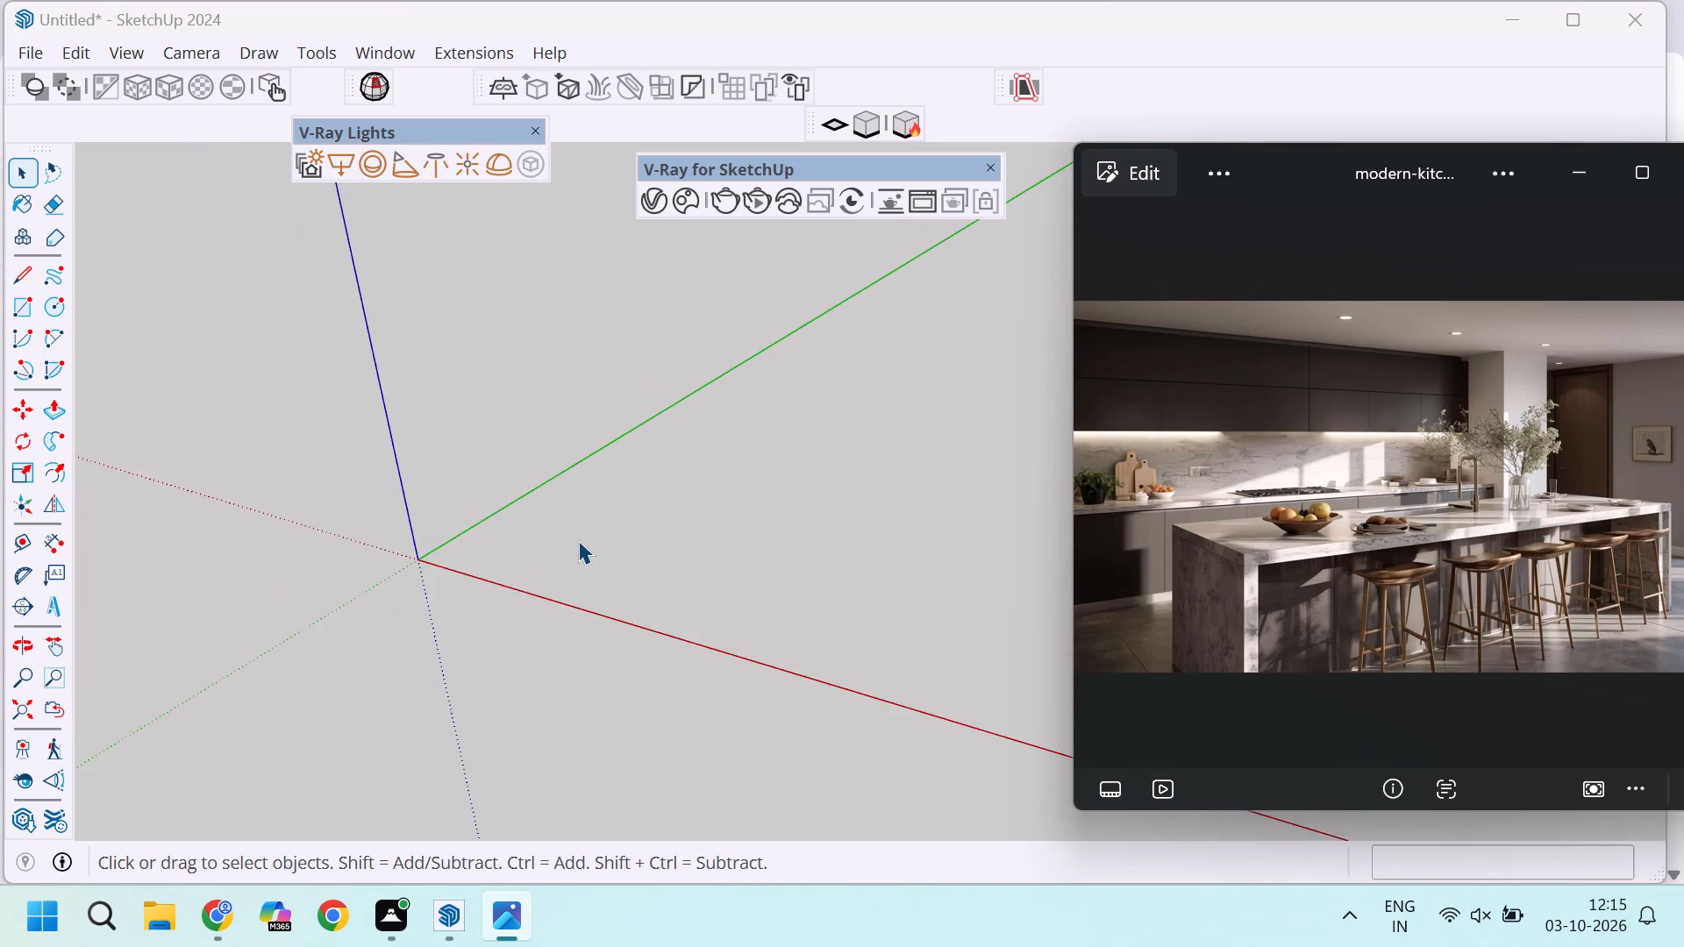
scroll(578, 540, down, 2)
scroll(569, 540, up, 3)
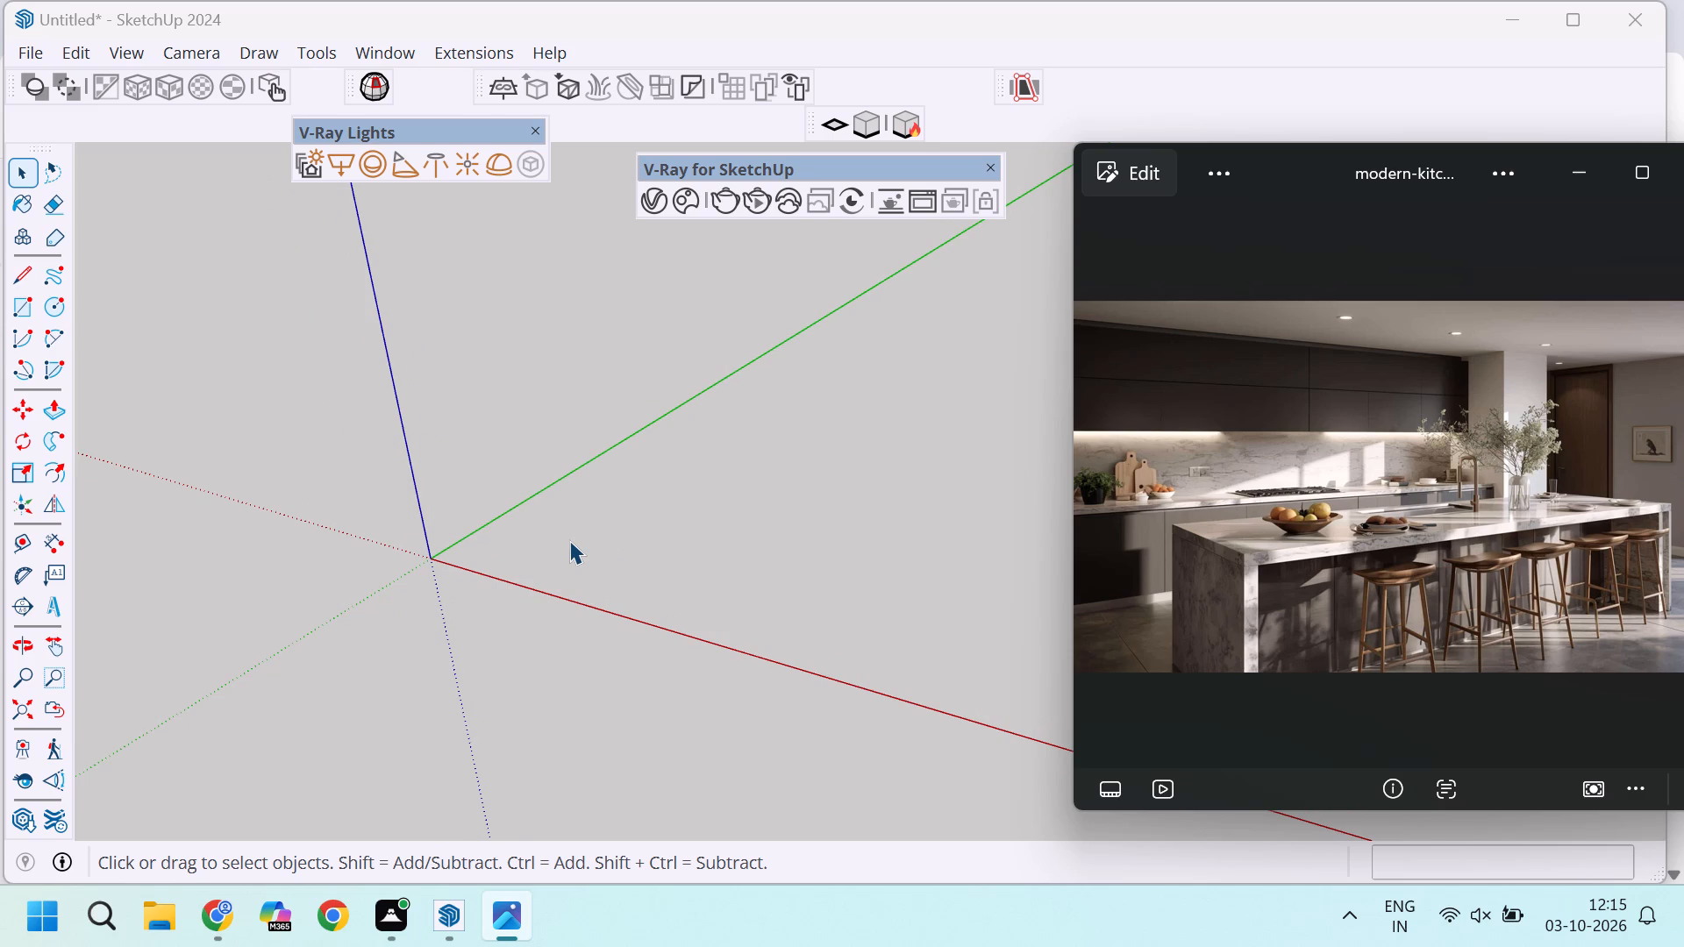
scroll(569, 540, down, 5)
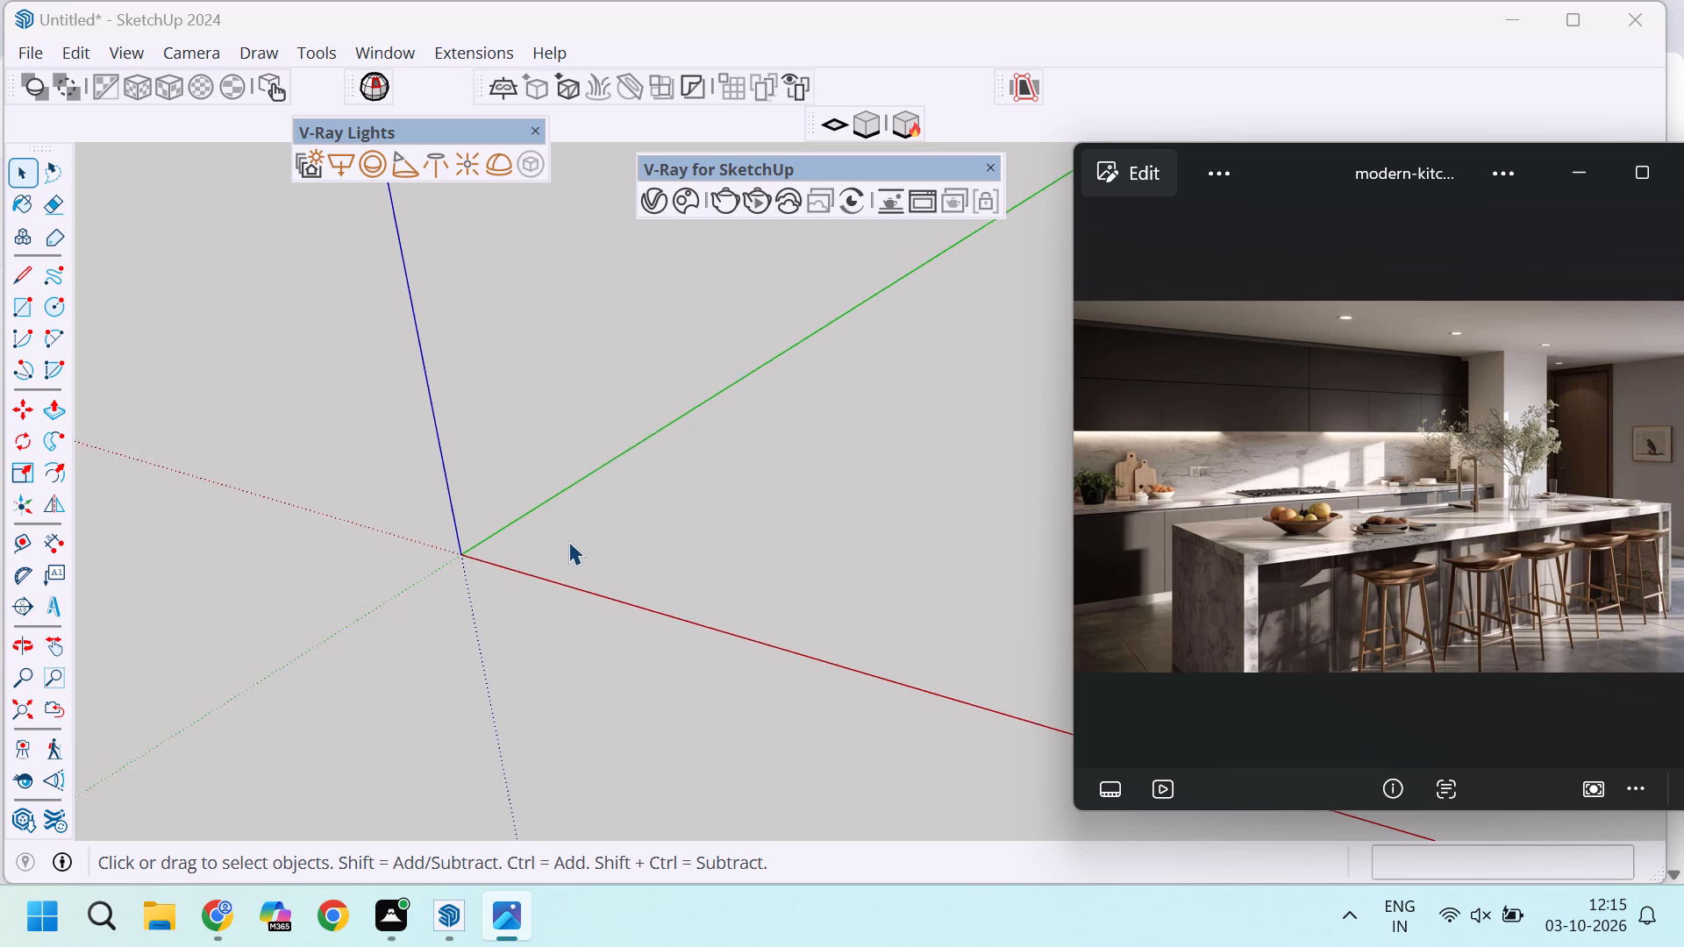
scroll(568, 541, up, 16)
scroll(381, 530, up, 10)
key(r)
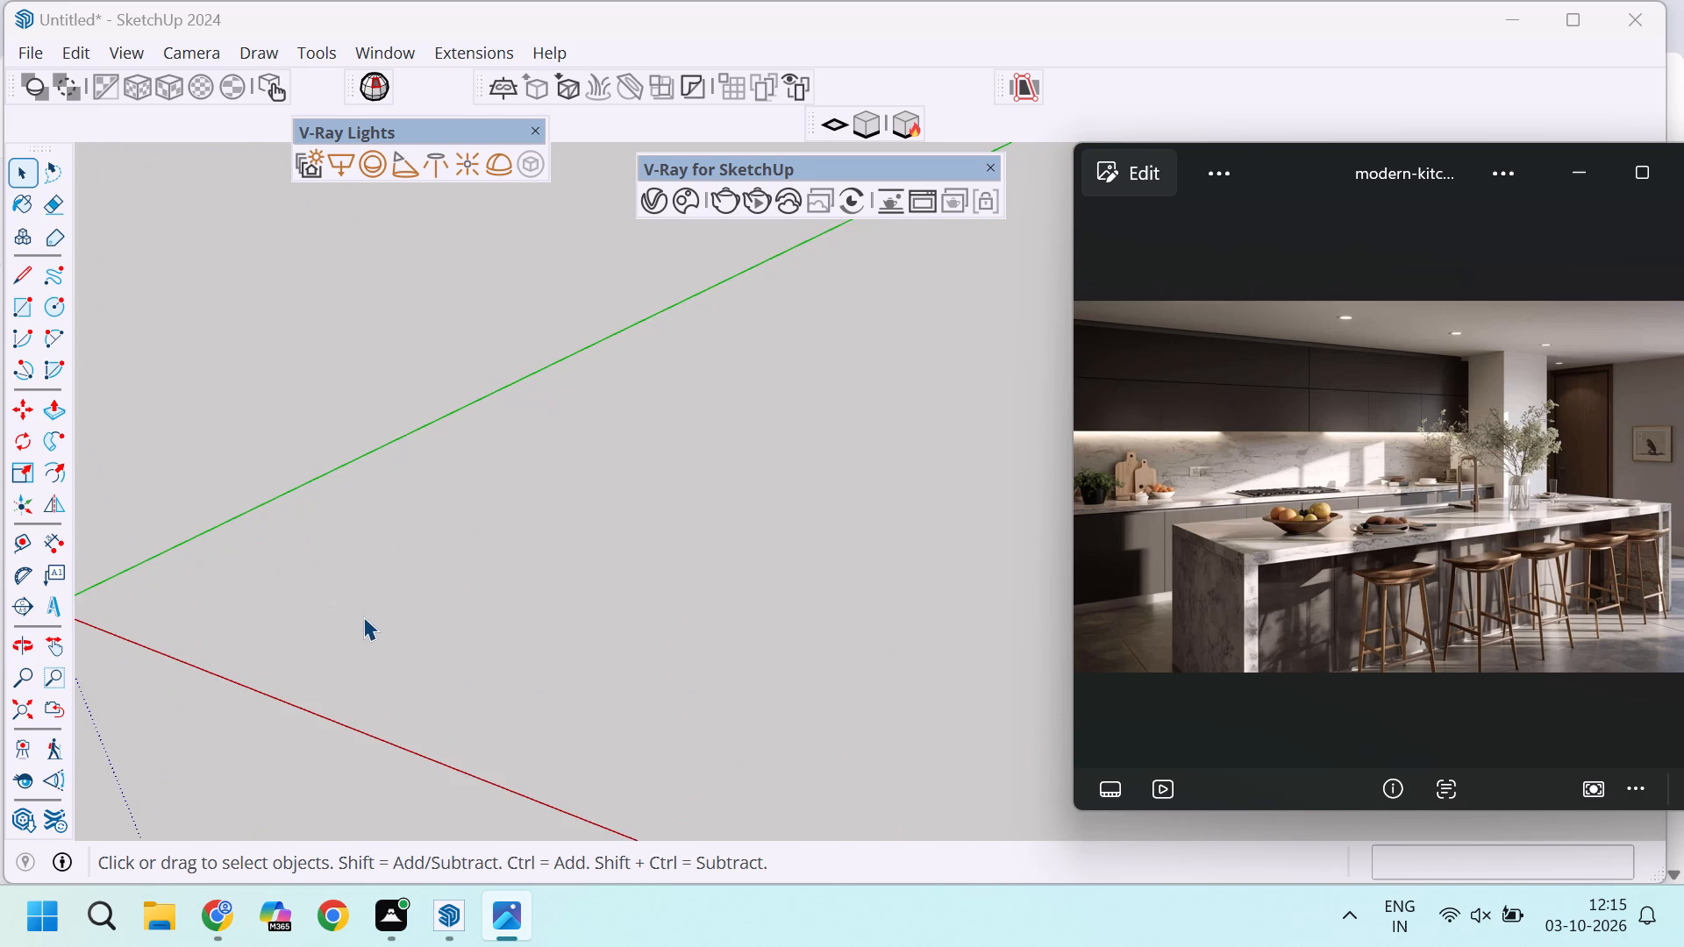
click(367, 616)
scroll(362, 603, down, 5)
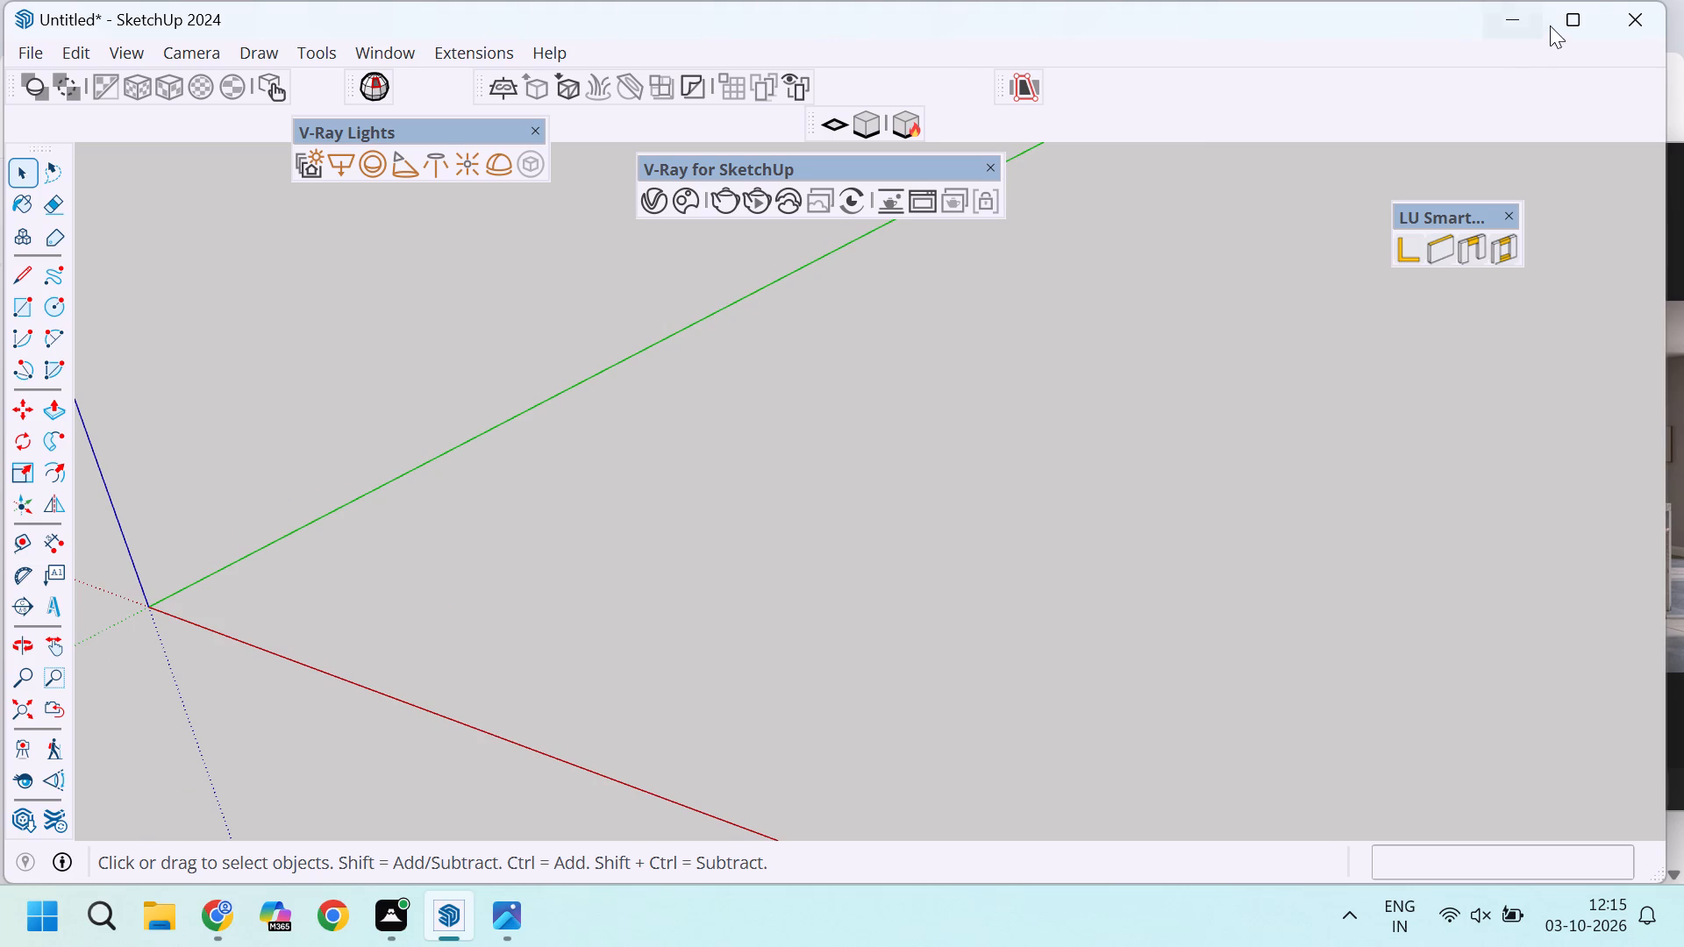
Snap SketchUp and the kitchen reference photo side by side, each filling half of the screen.
click(1565, 18)
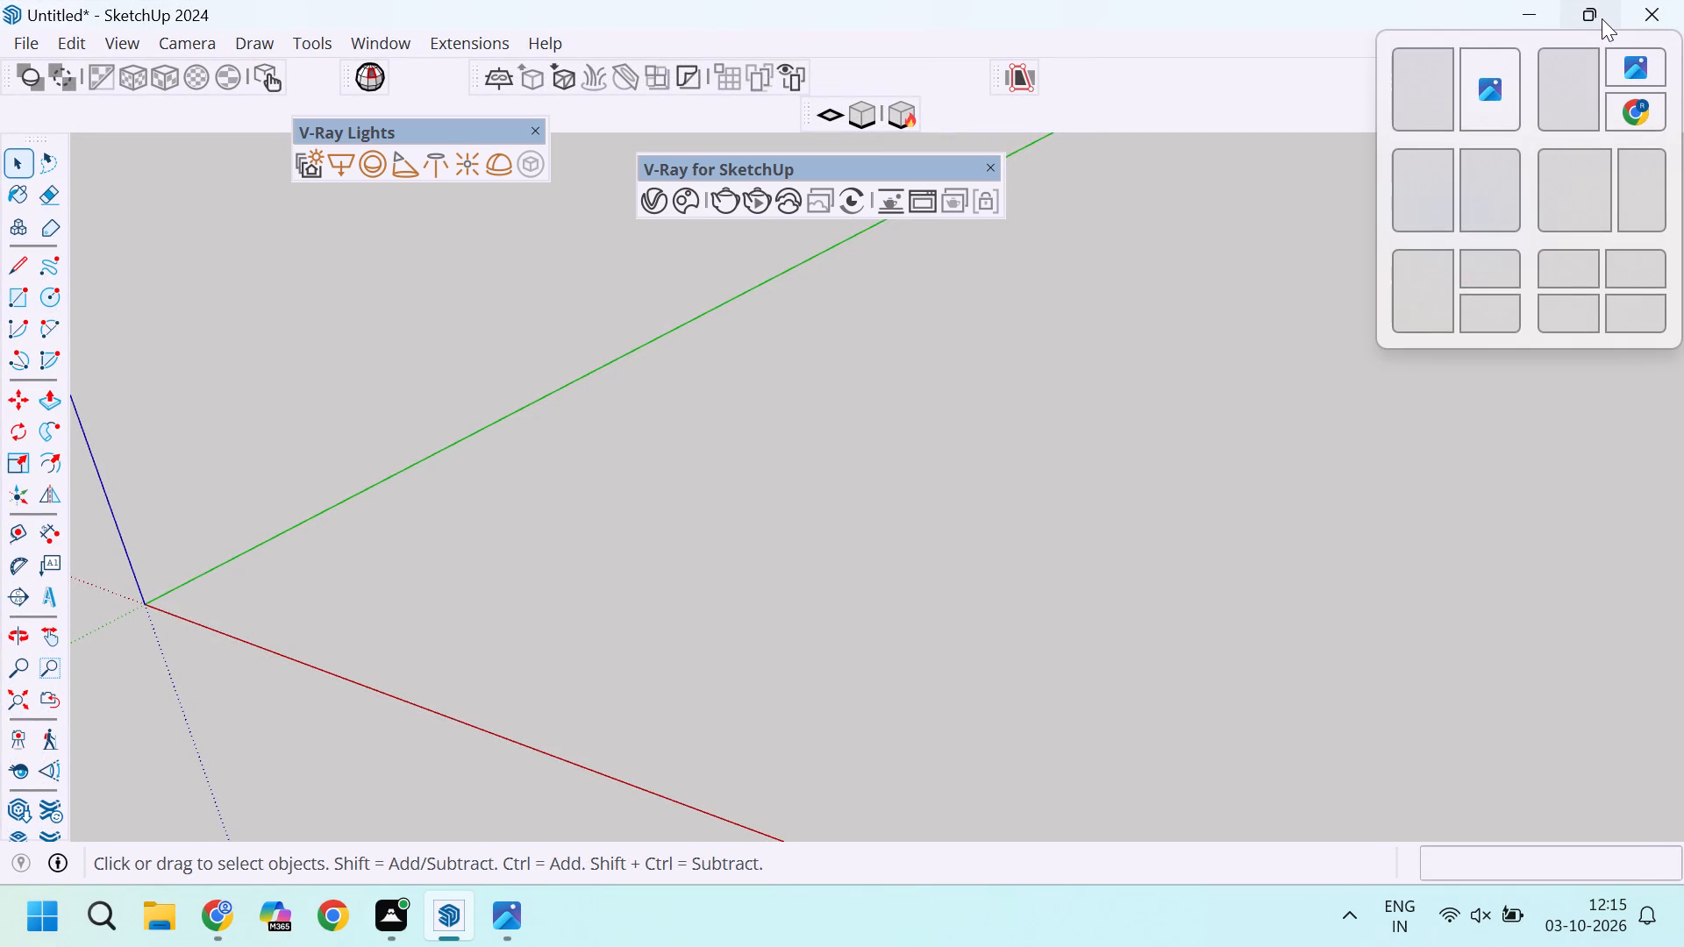
click(1432, 84)
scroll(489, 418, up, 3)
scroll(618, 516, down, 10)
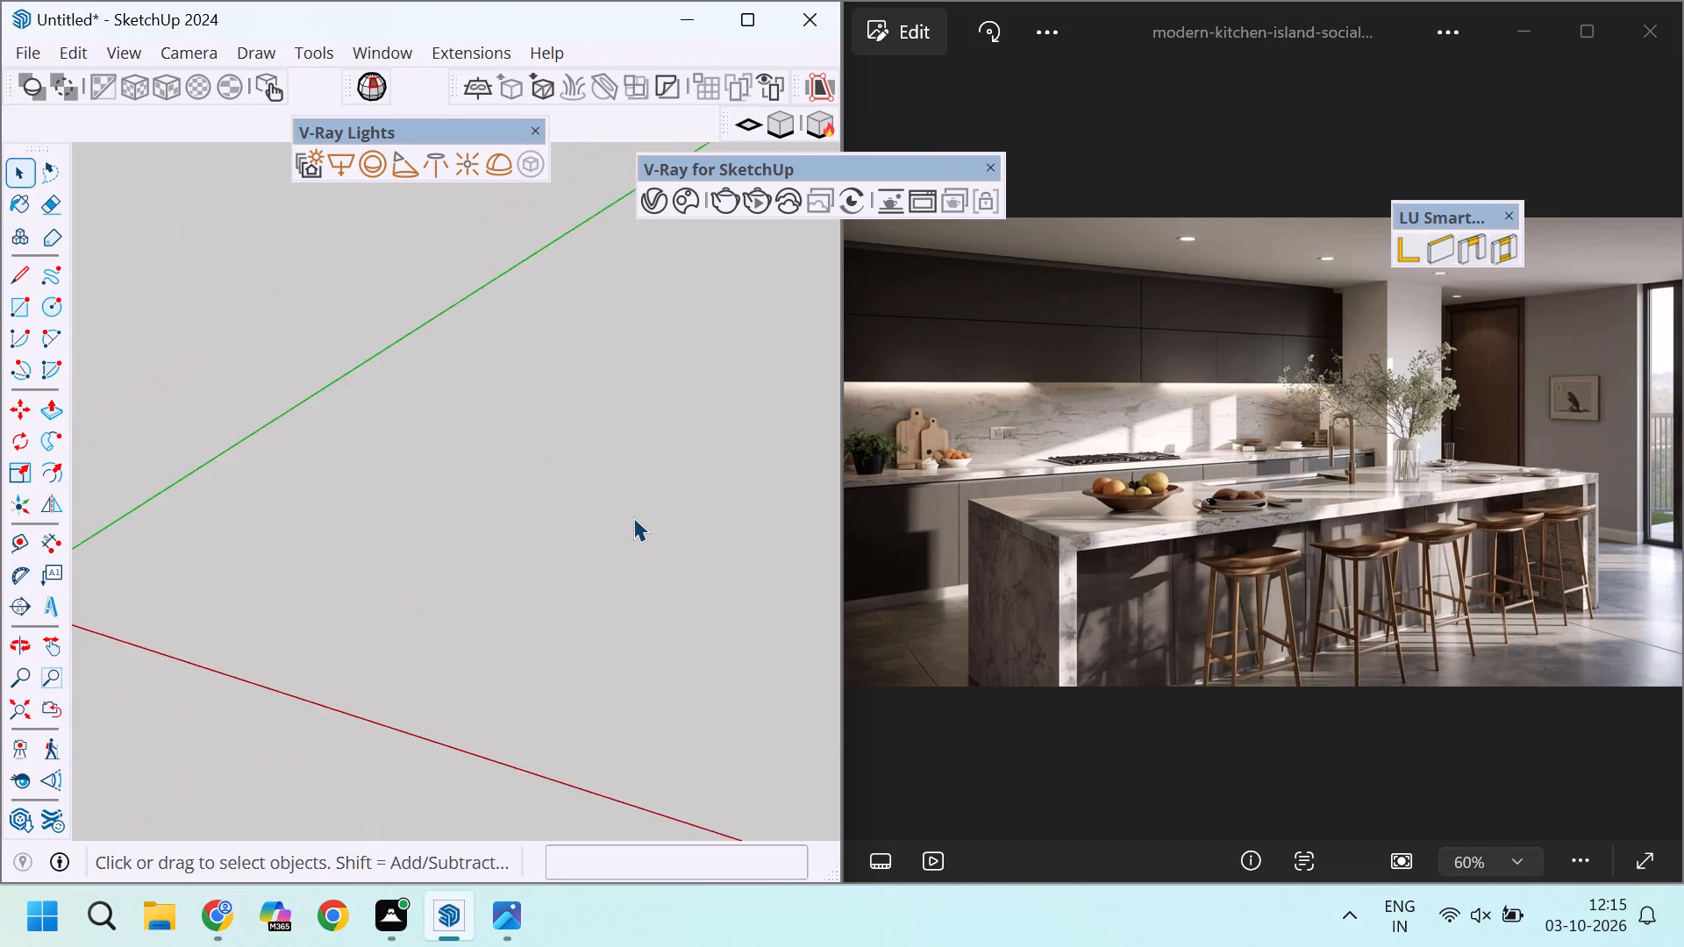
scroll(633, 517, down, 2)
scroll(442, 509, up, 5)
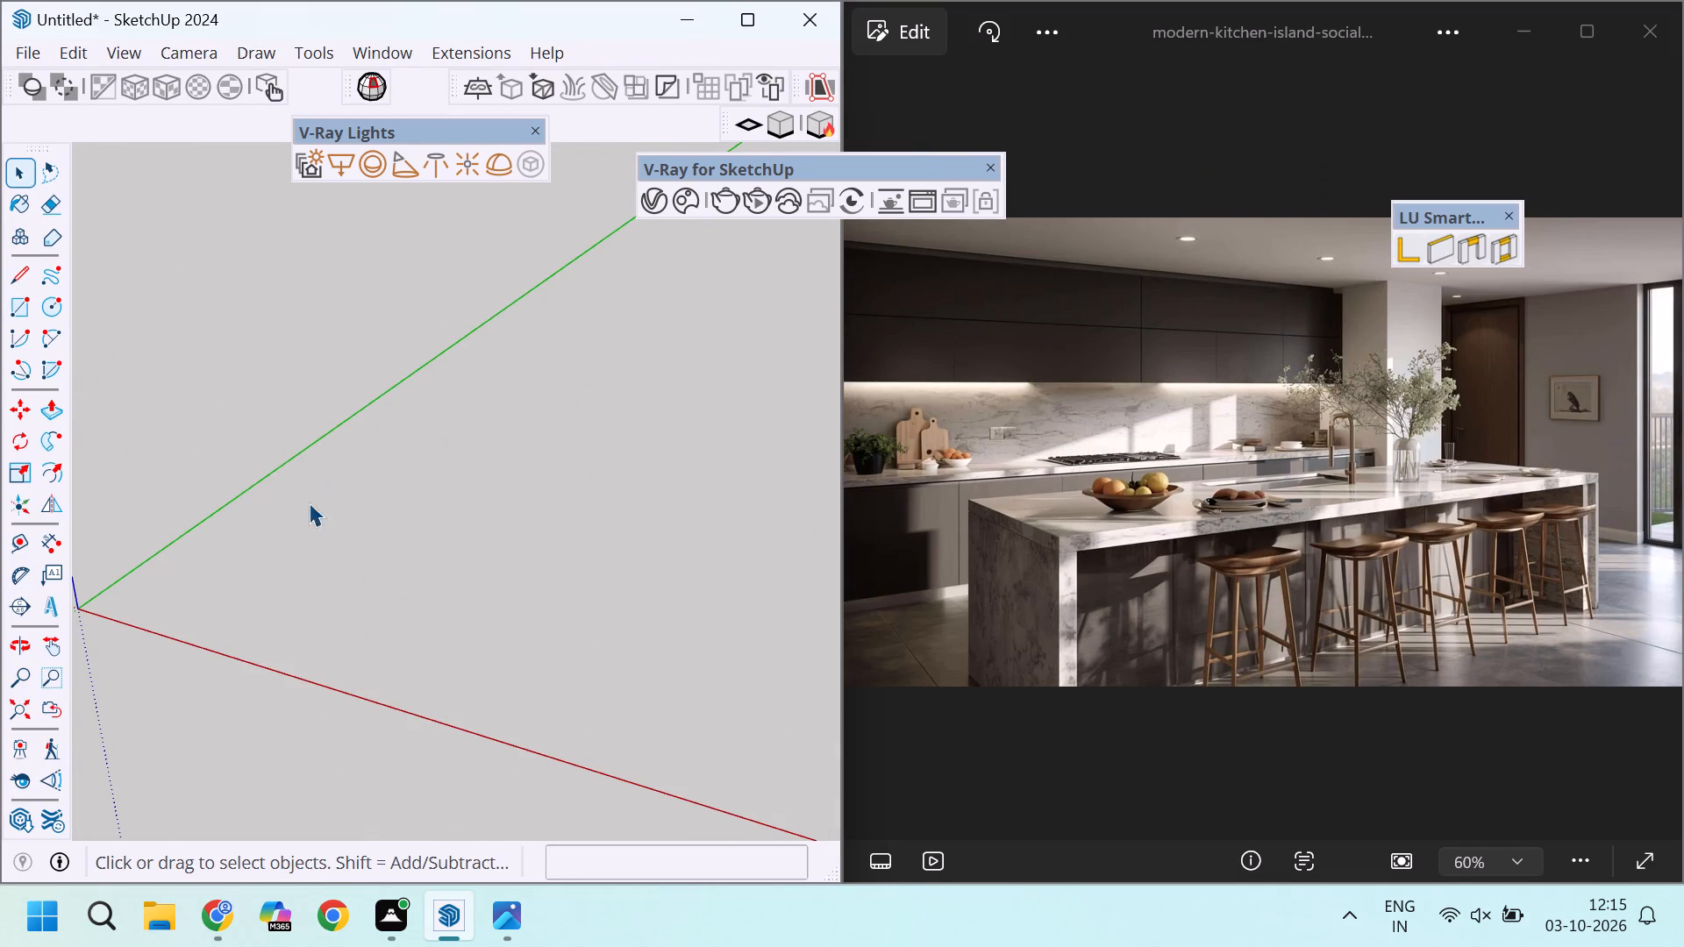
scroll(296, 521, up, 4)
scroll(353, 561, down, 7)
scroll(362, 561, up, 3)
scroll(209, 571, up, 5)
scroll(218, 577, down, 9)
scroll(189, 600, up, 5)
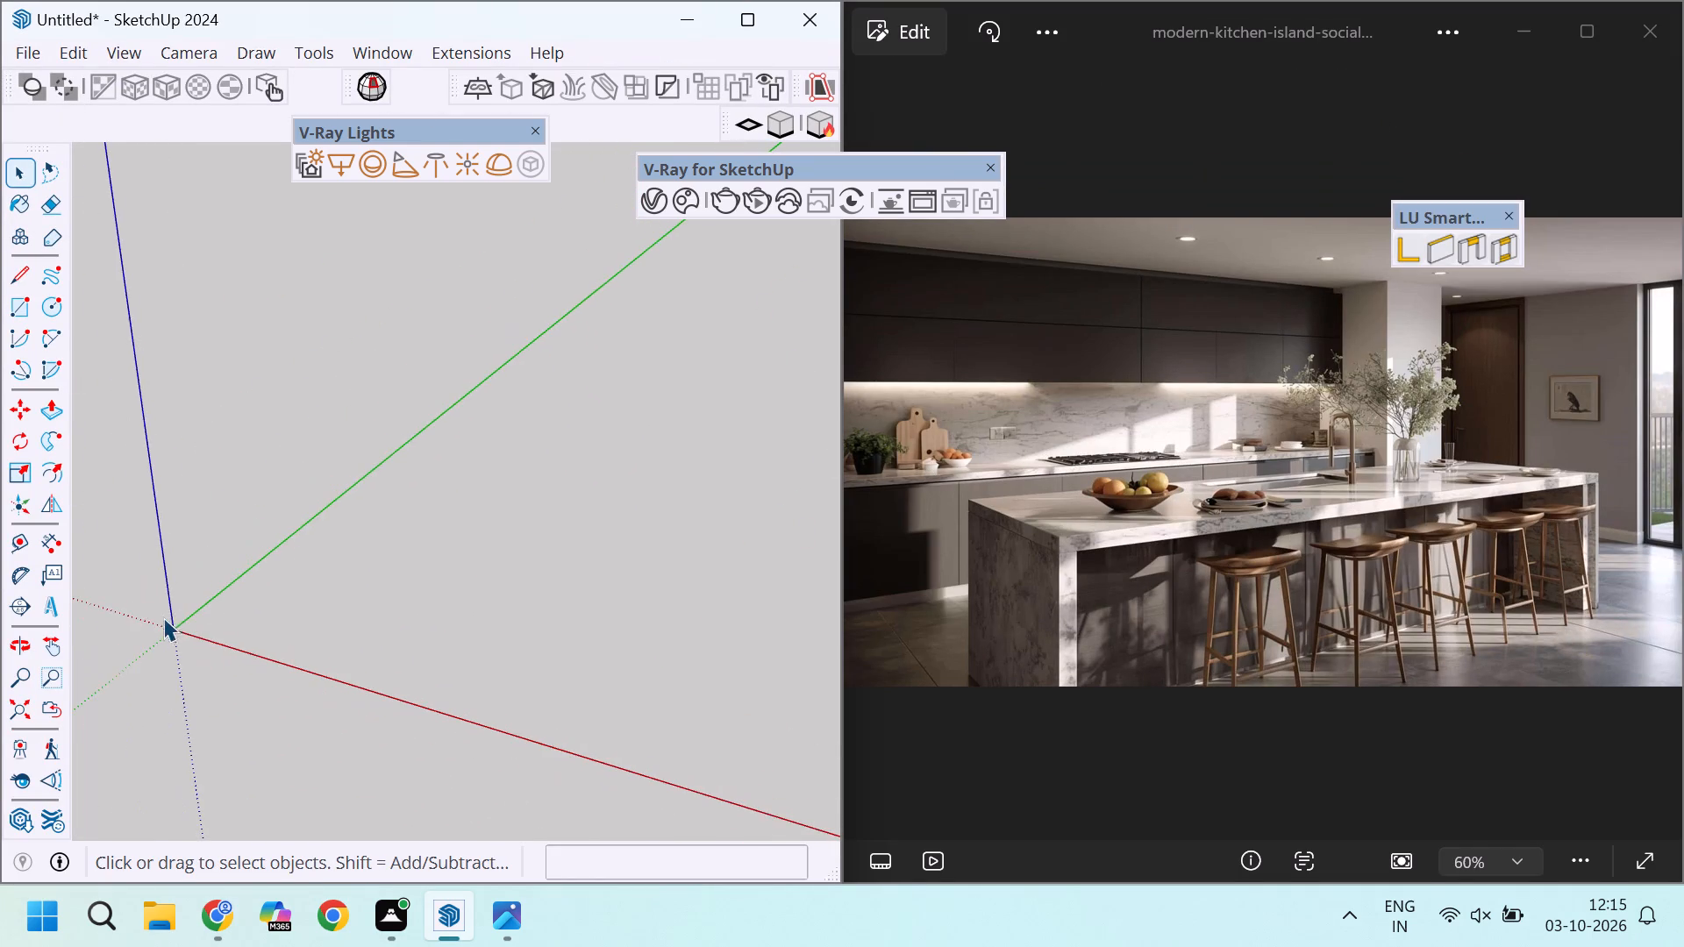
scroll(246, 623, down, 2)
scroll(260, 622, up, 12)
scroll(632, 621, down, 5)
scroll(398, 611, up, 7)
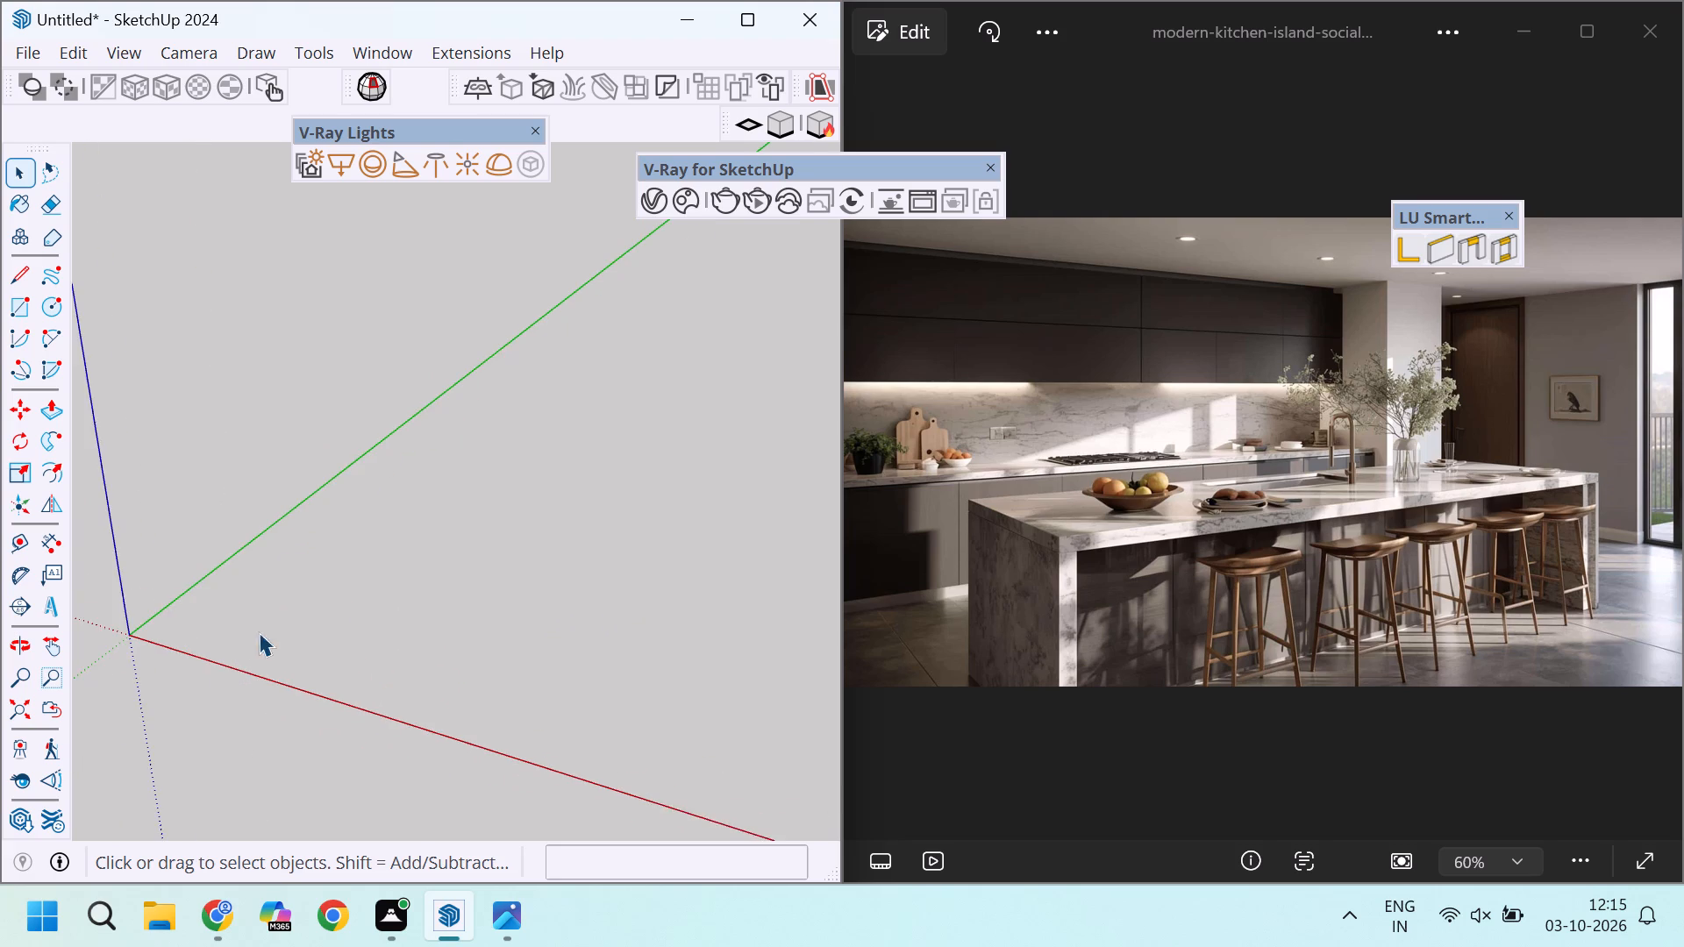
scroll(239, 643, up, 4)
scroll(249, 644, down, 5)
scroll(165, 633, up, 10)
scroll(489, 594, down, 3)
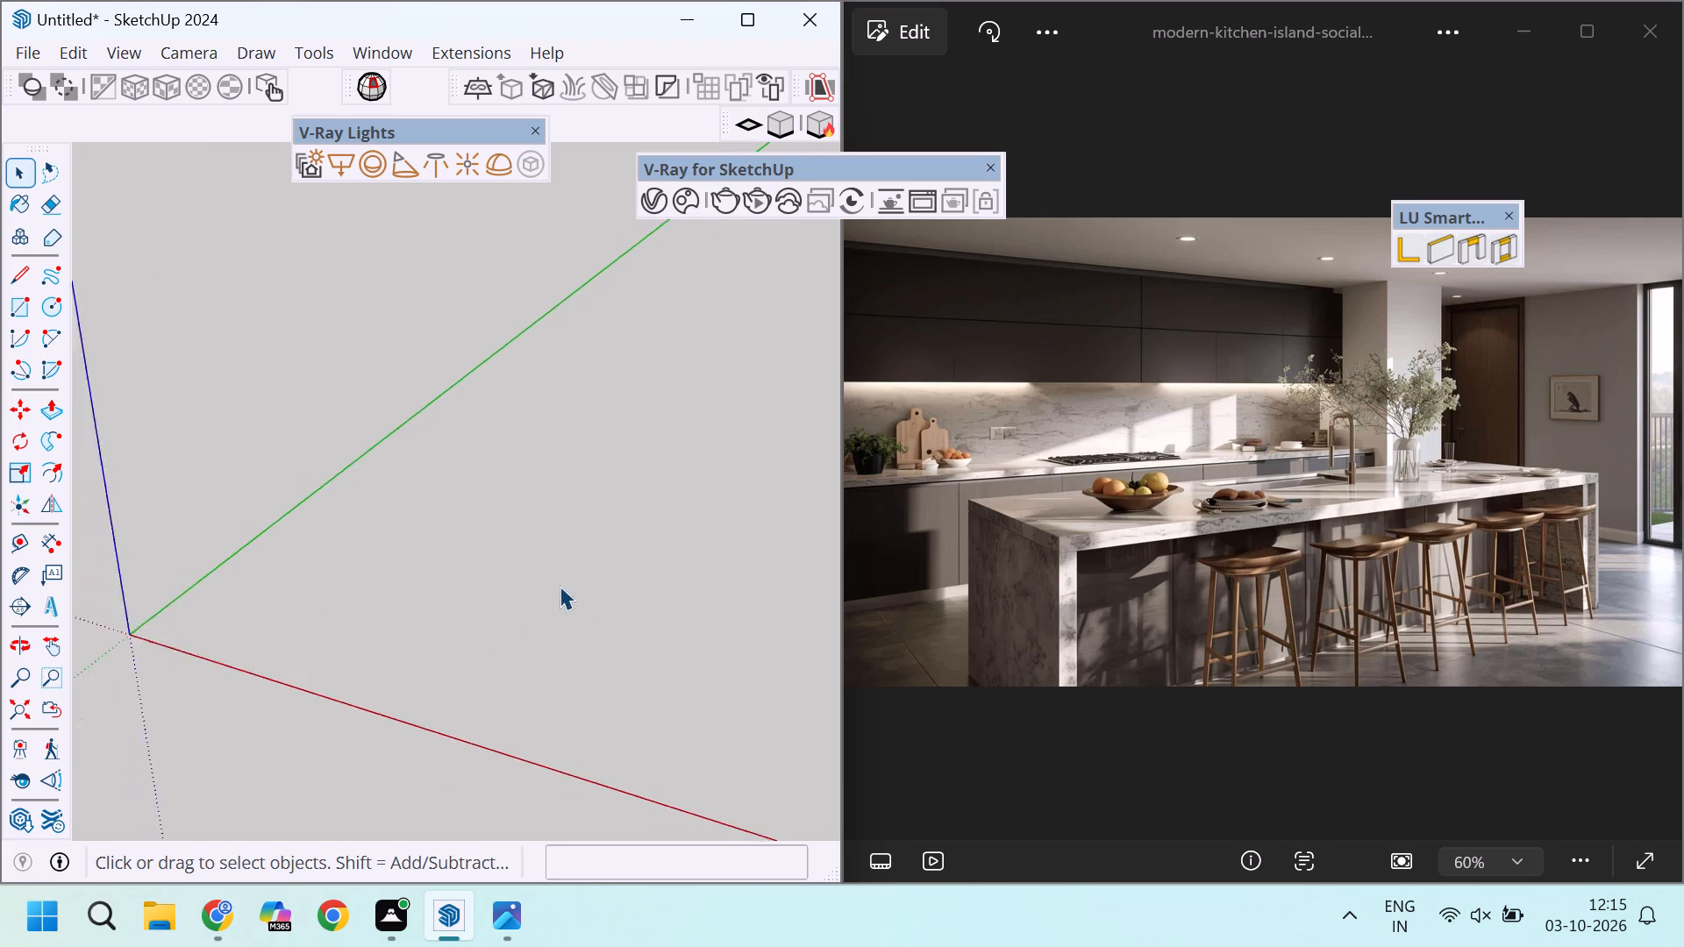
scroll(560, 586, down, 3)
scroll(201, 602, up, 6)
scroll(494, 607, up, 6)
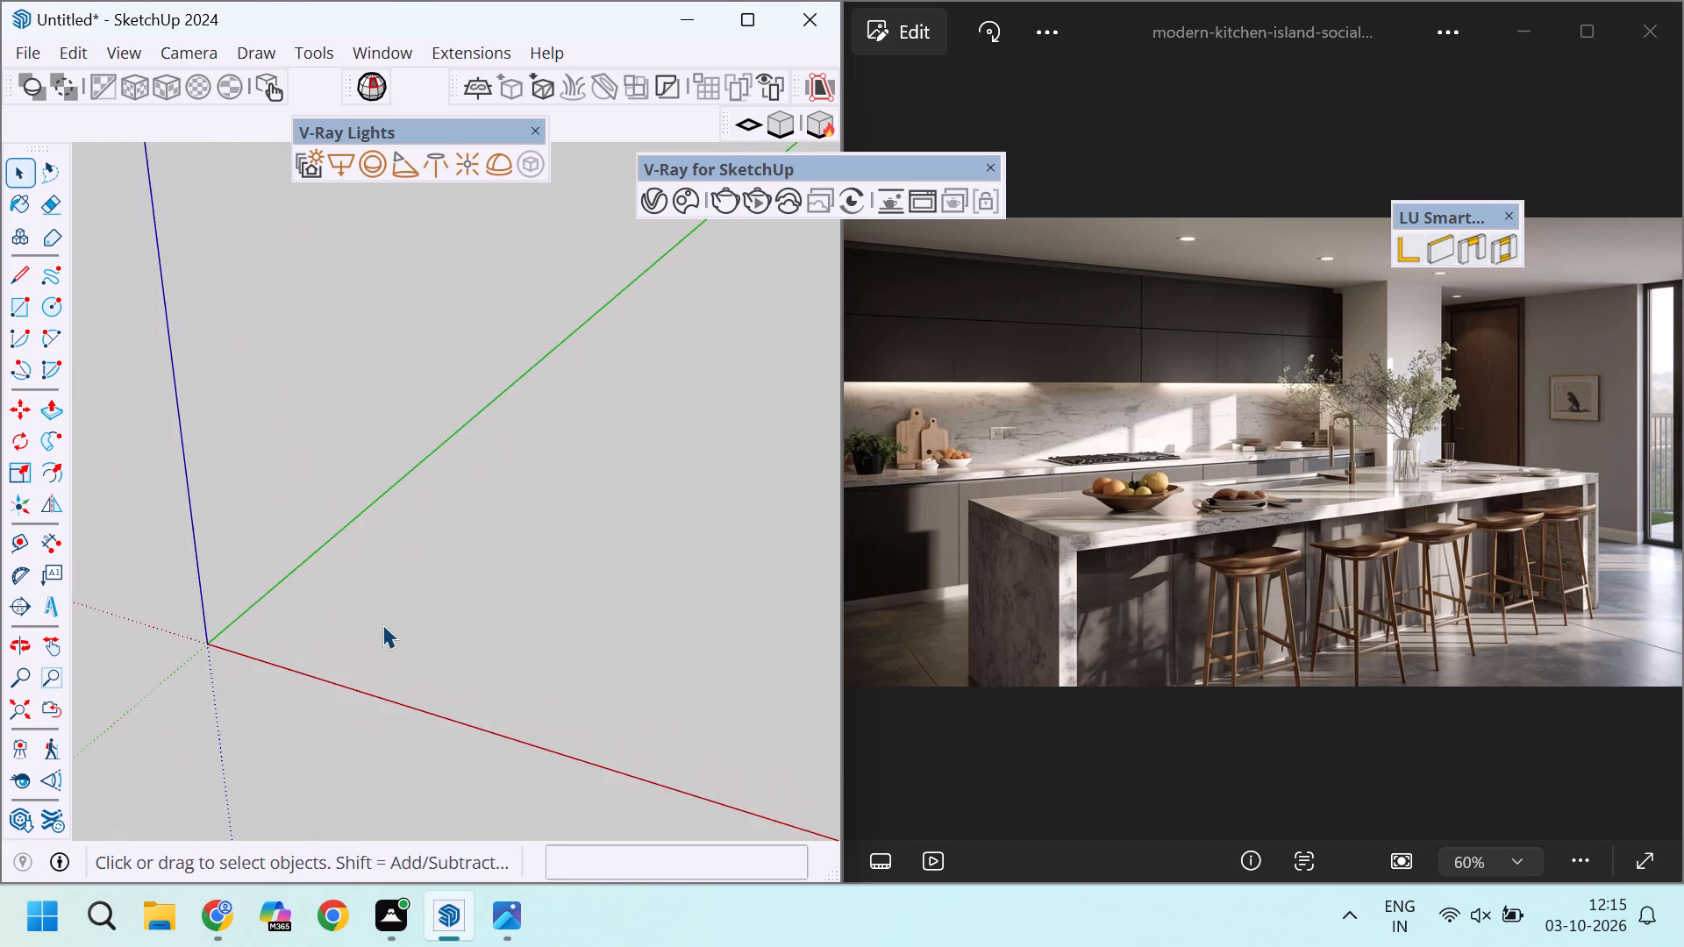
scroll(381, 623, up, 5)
Draw a 16' by 16' rectangle on the ground near the origin as the room's floor.
key(r)
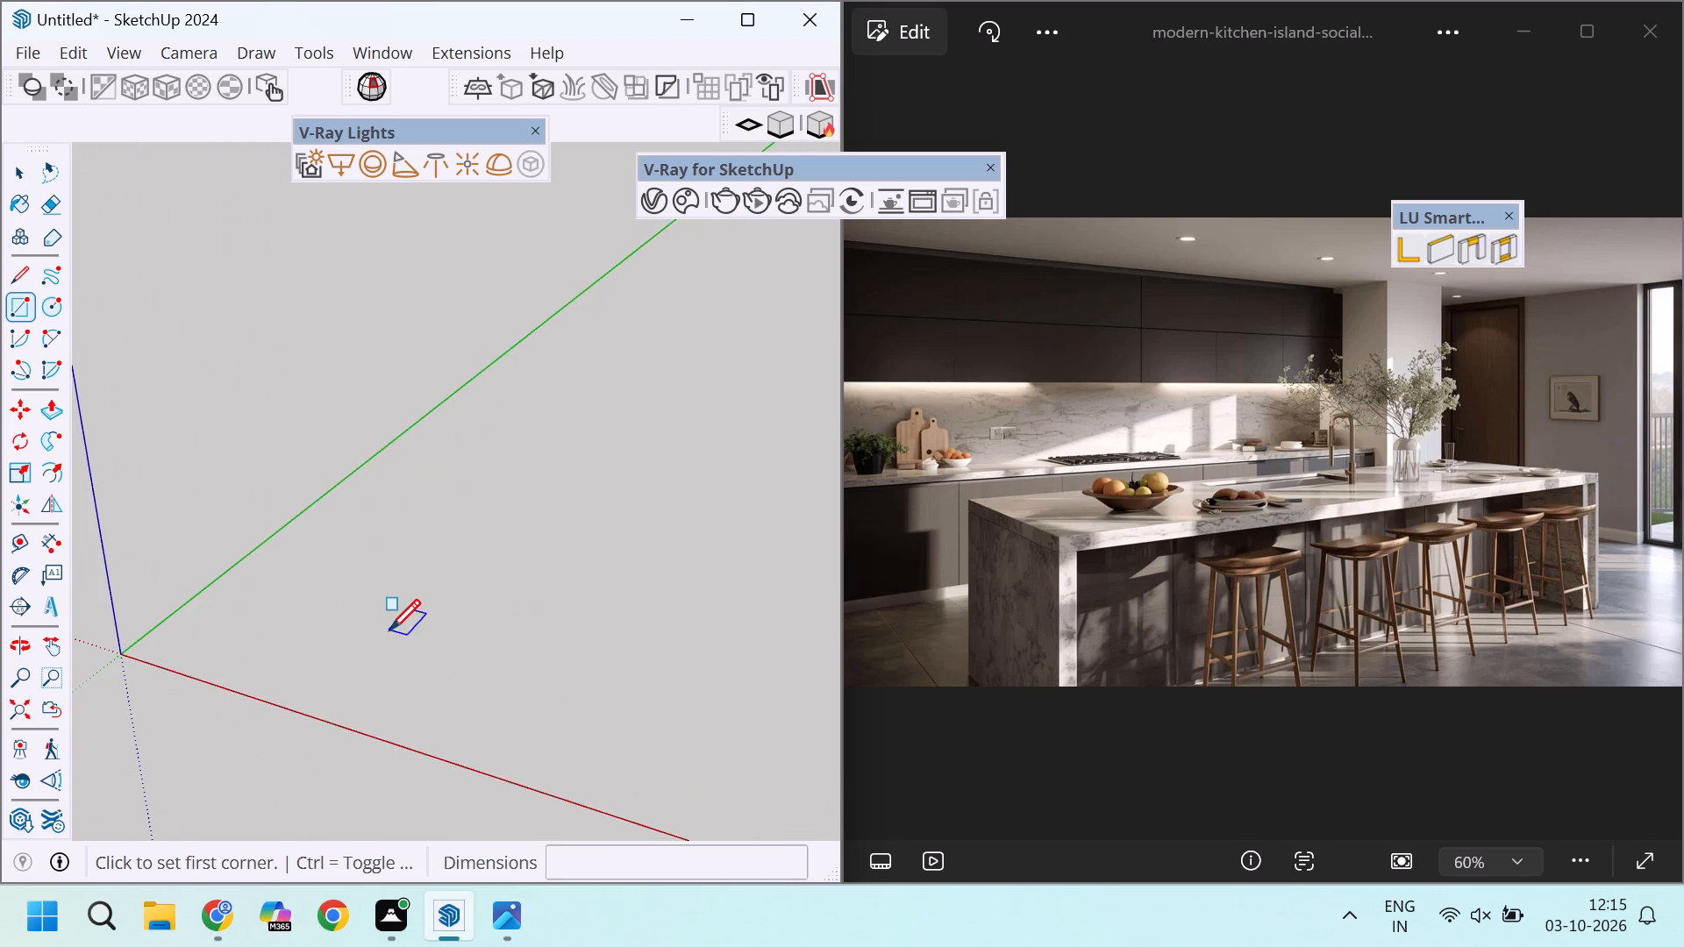
scroll(257, 618, up, 7)
scroll(289, 623, down, 6)
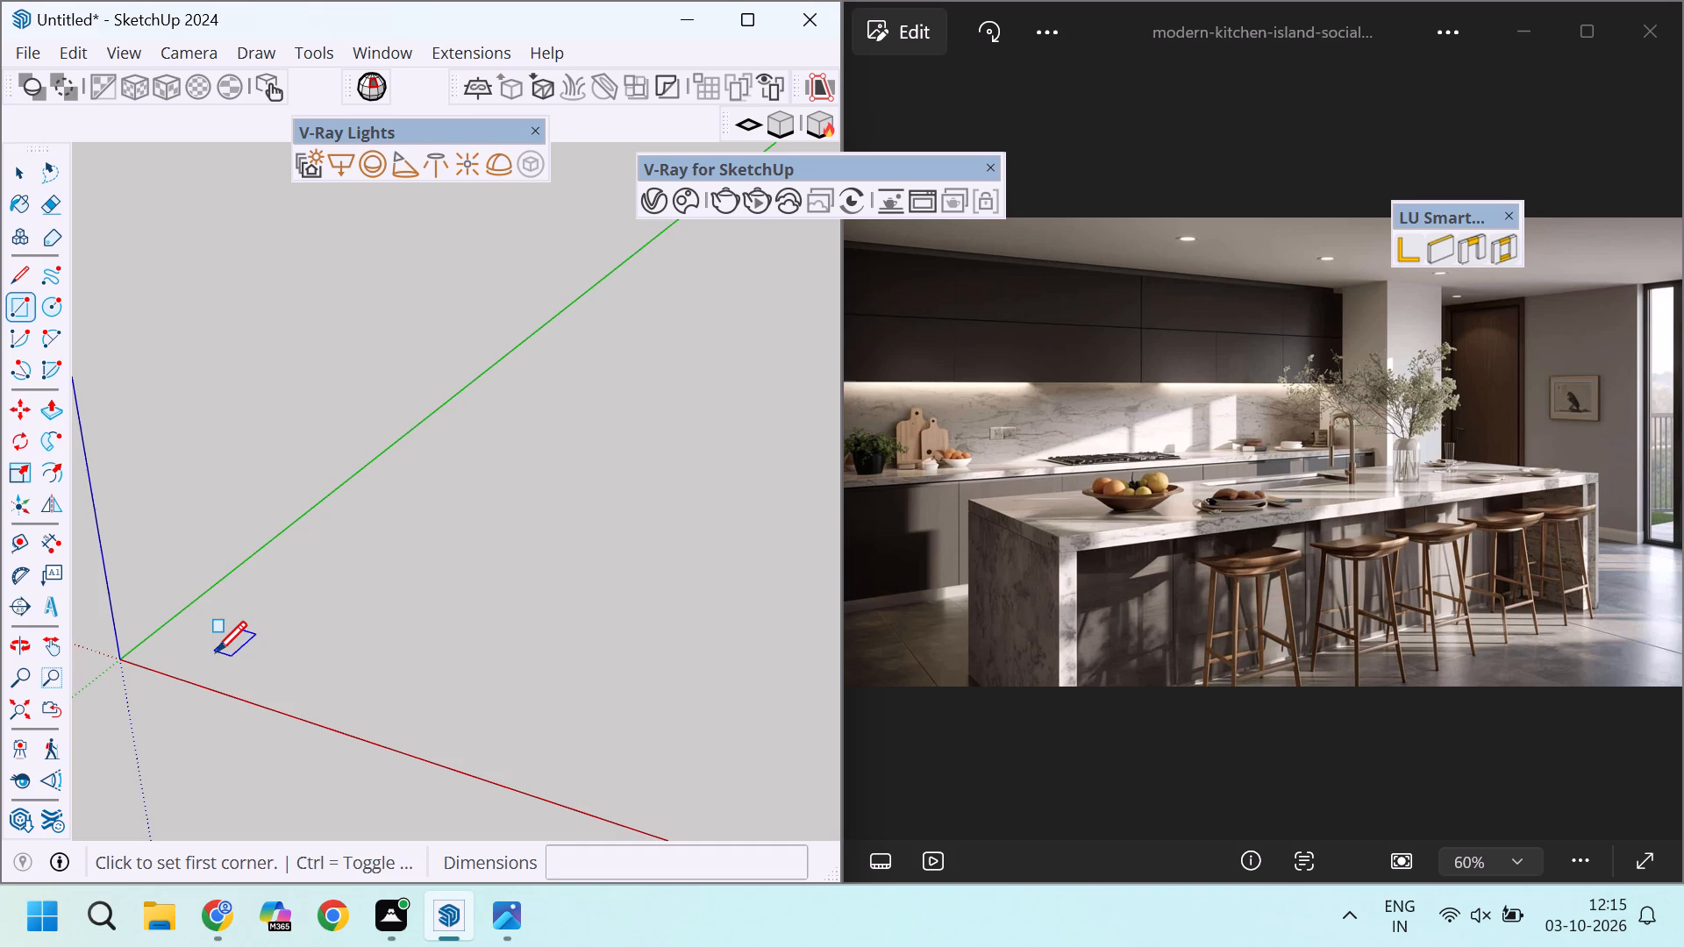
click(216, 652)
key(1)
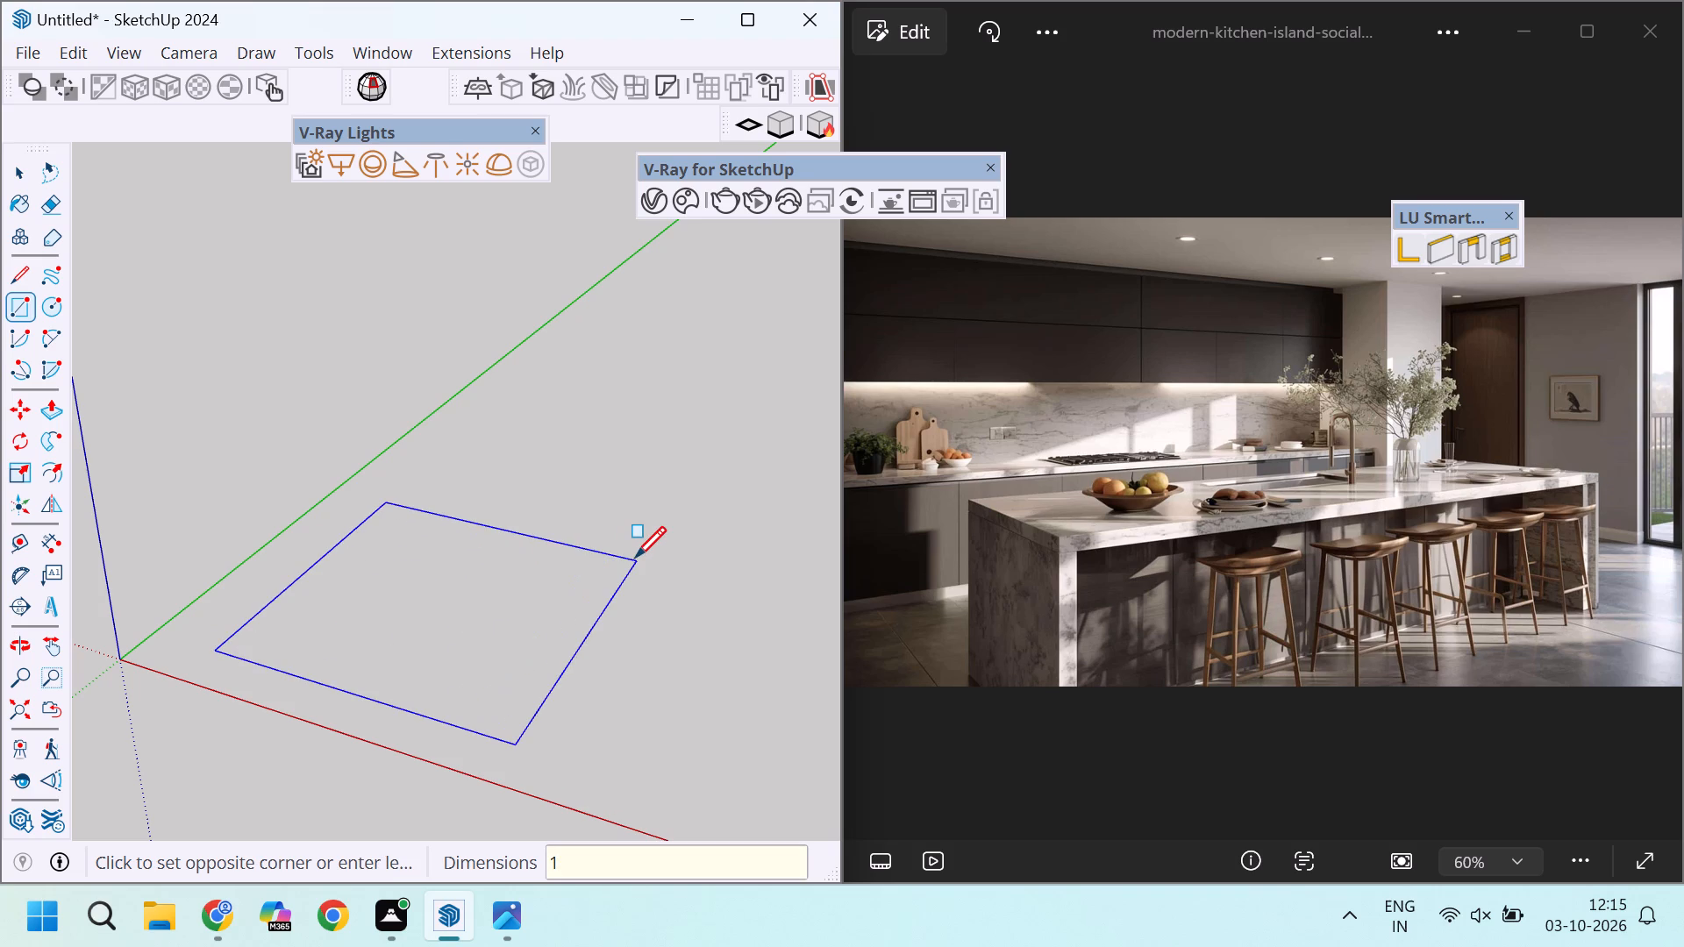
key(6)
text(',16)
key(apostrophe)
key(Return)
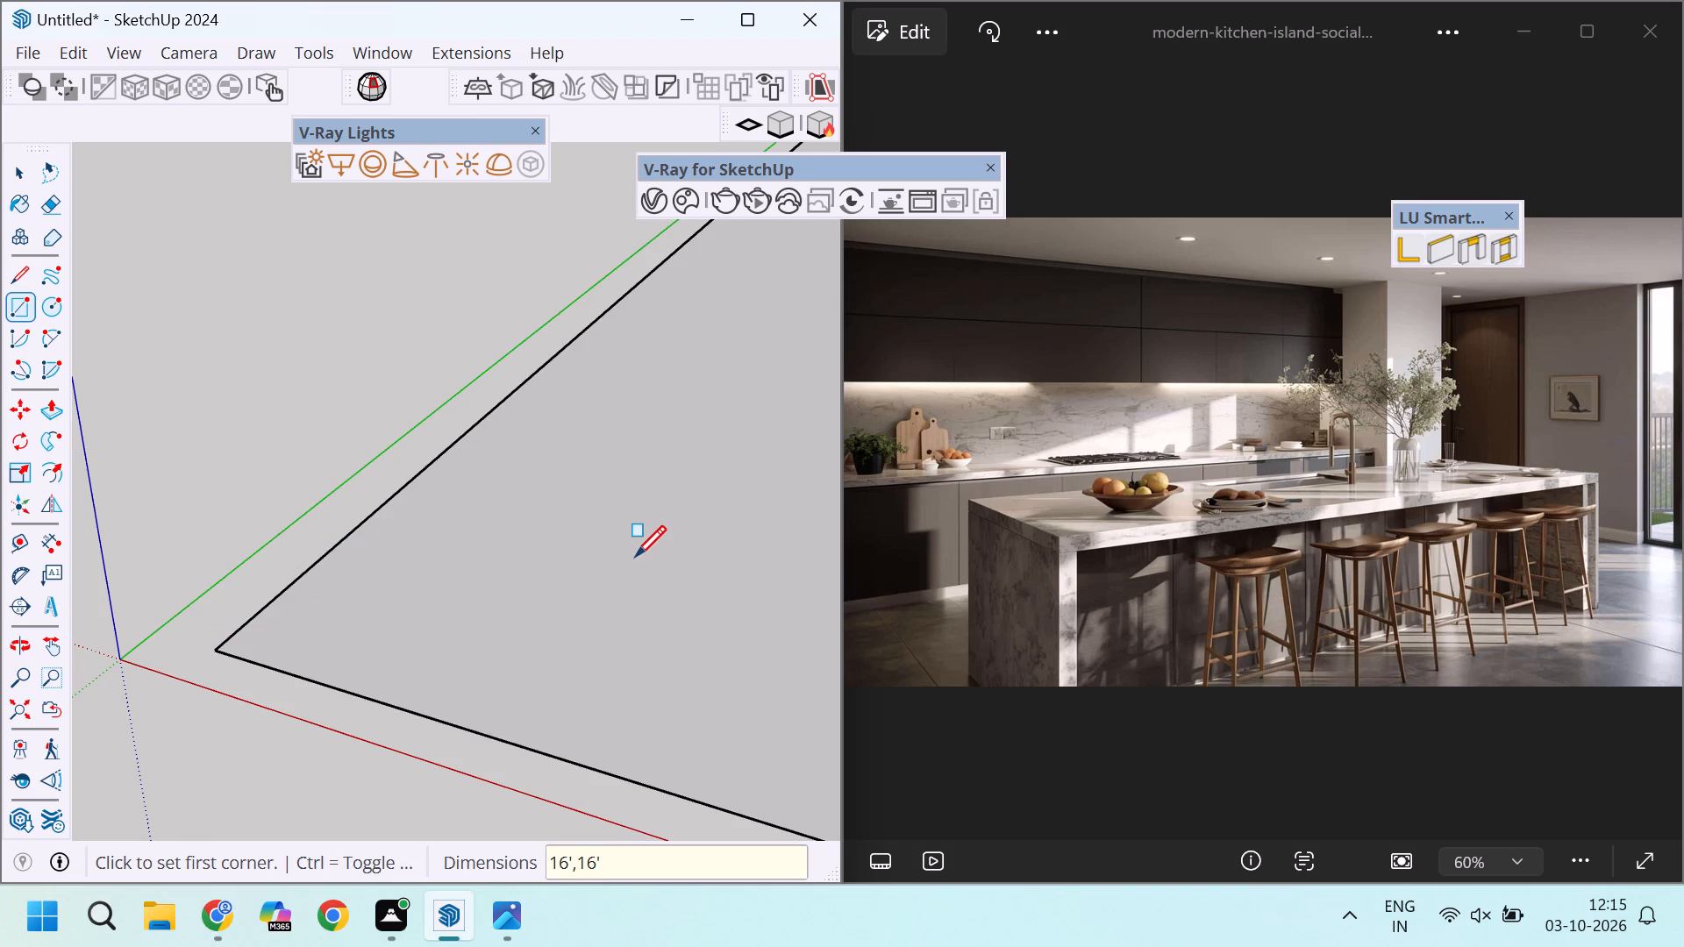
Offset the 16' by 16' floor rectangle's outline inward by 9" to mark the wall thickness.
scroll(466, 482, down, 5)
scroll(325, 457, down, 20)
scroll(325, 457, down, 6)
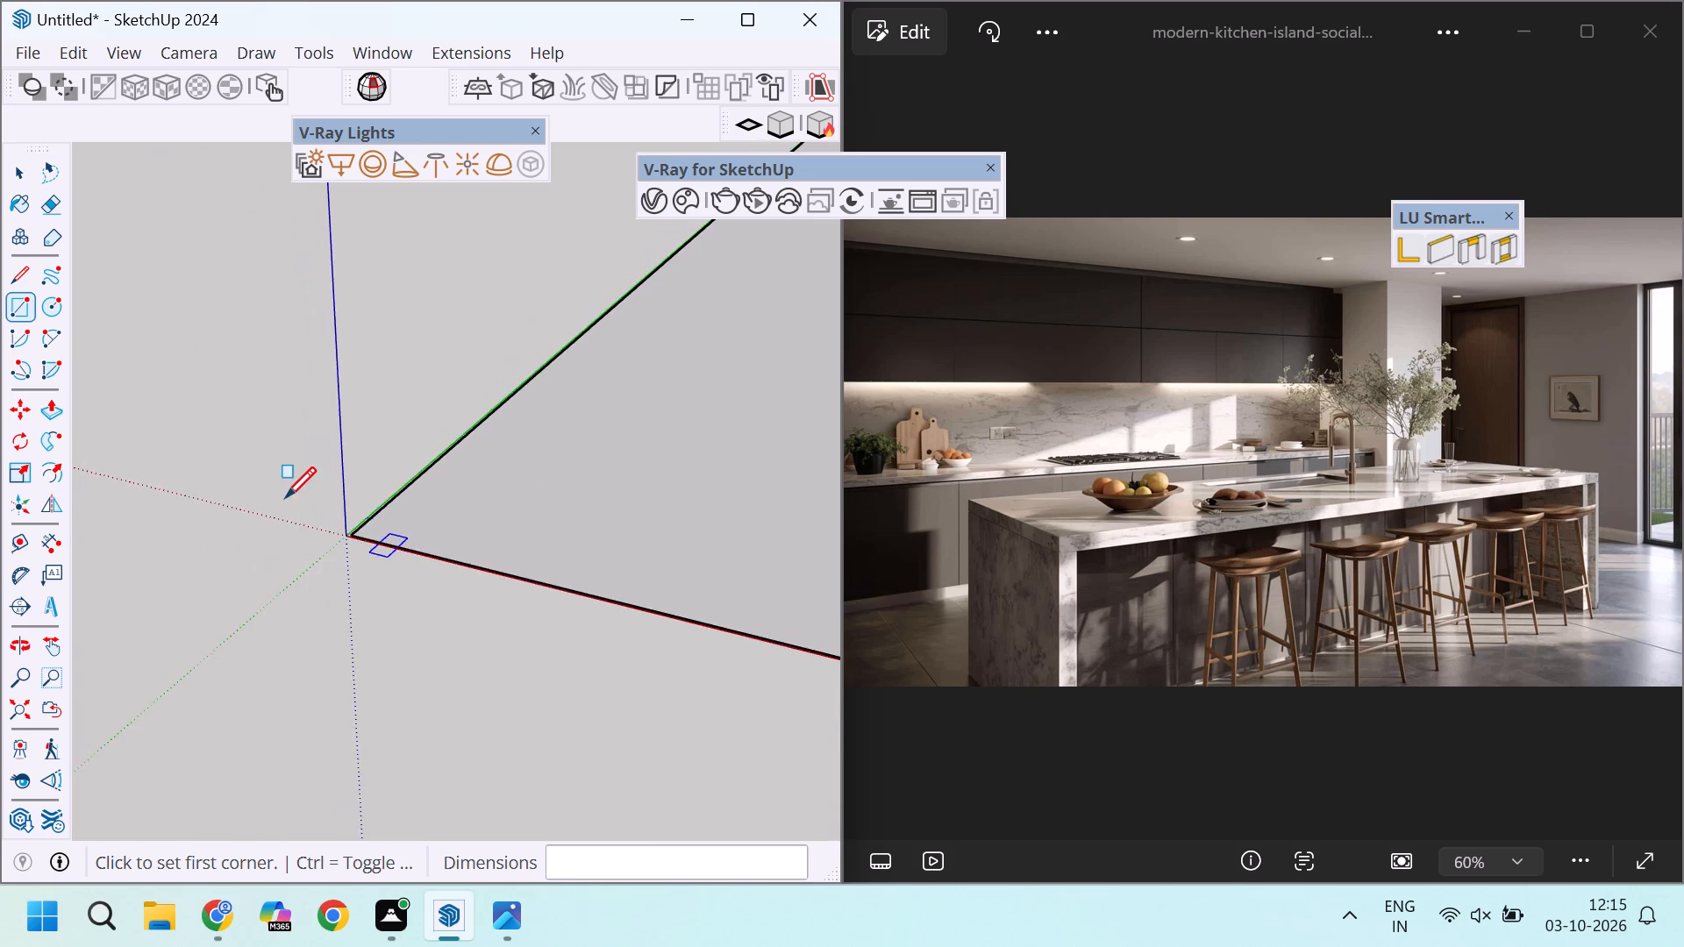
scroll(285, 497, down, 20)
scroll(285, 497, down, 11)
scroll(396, 485, up, 7)
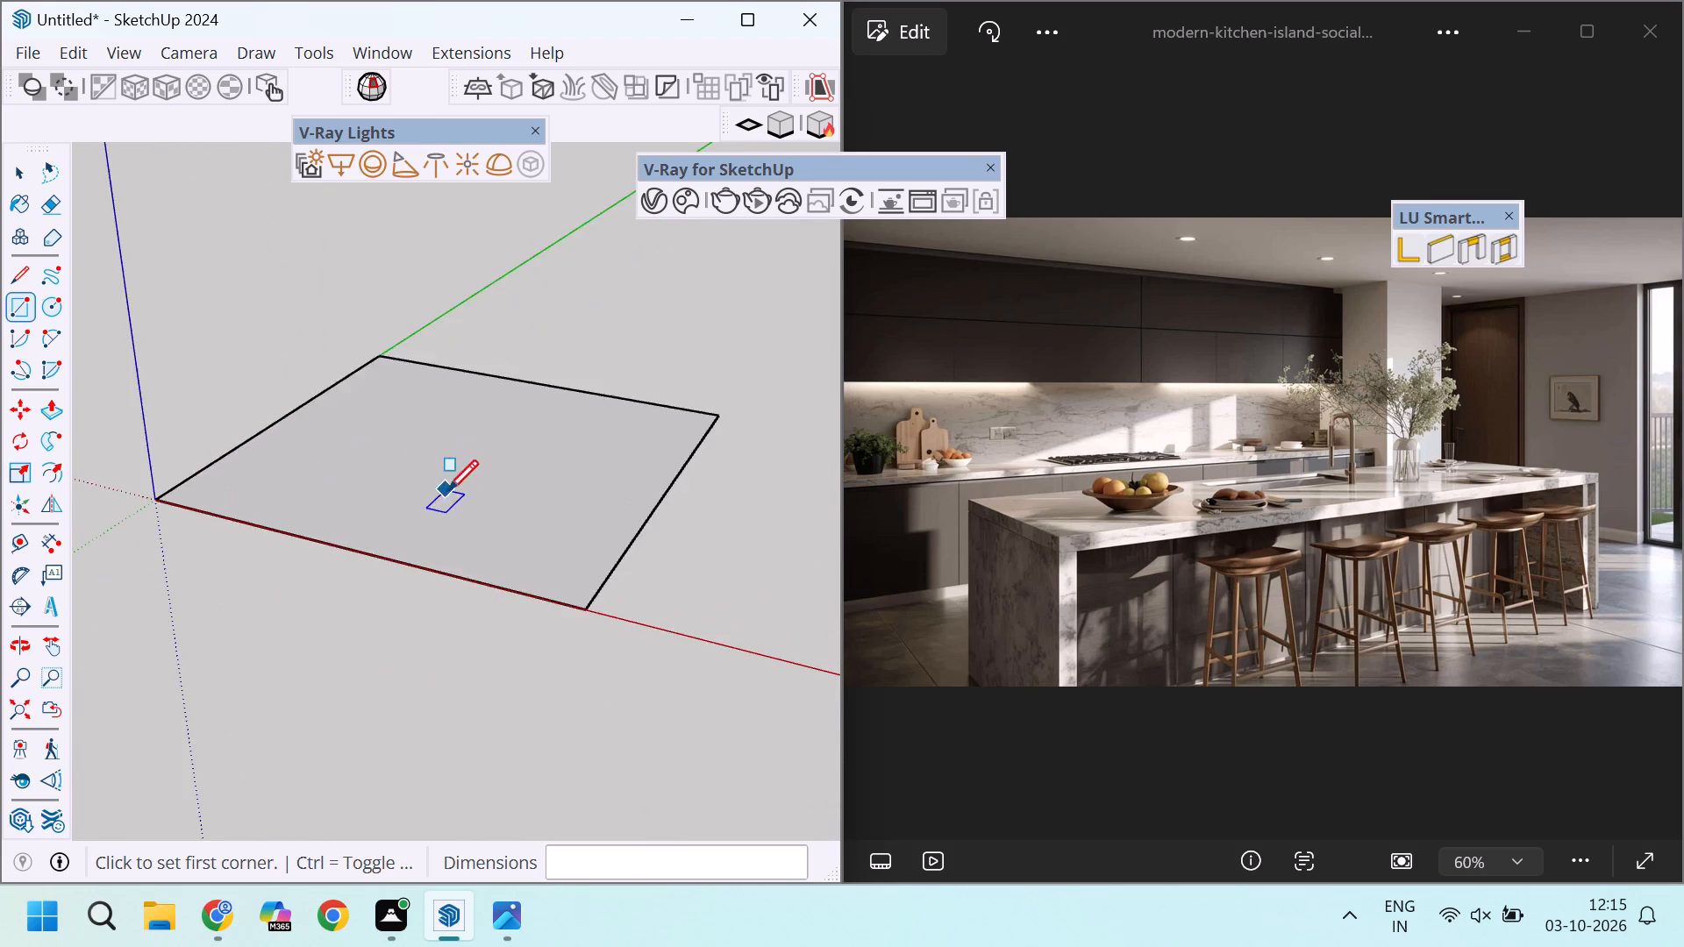
scroll(447, 490, up, 5)
scroll(582, 503, down, 3)
scroll(632, 536, up, 5)
scroll(718, 703, up, 5)
scroll(708, 708, down, 2)
scroll(673, 730, up, 3)
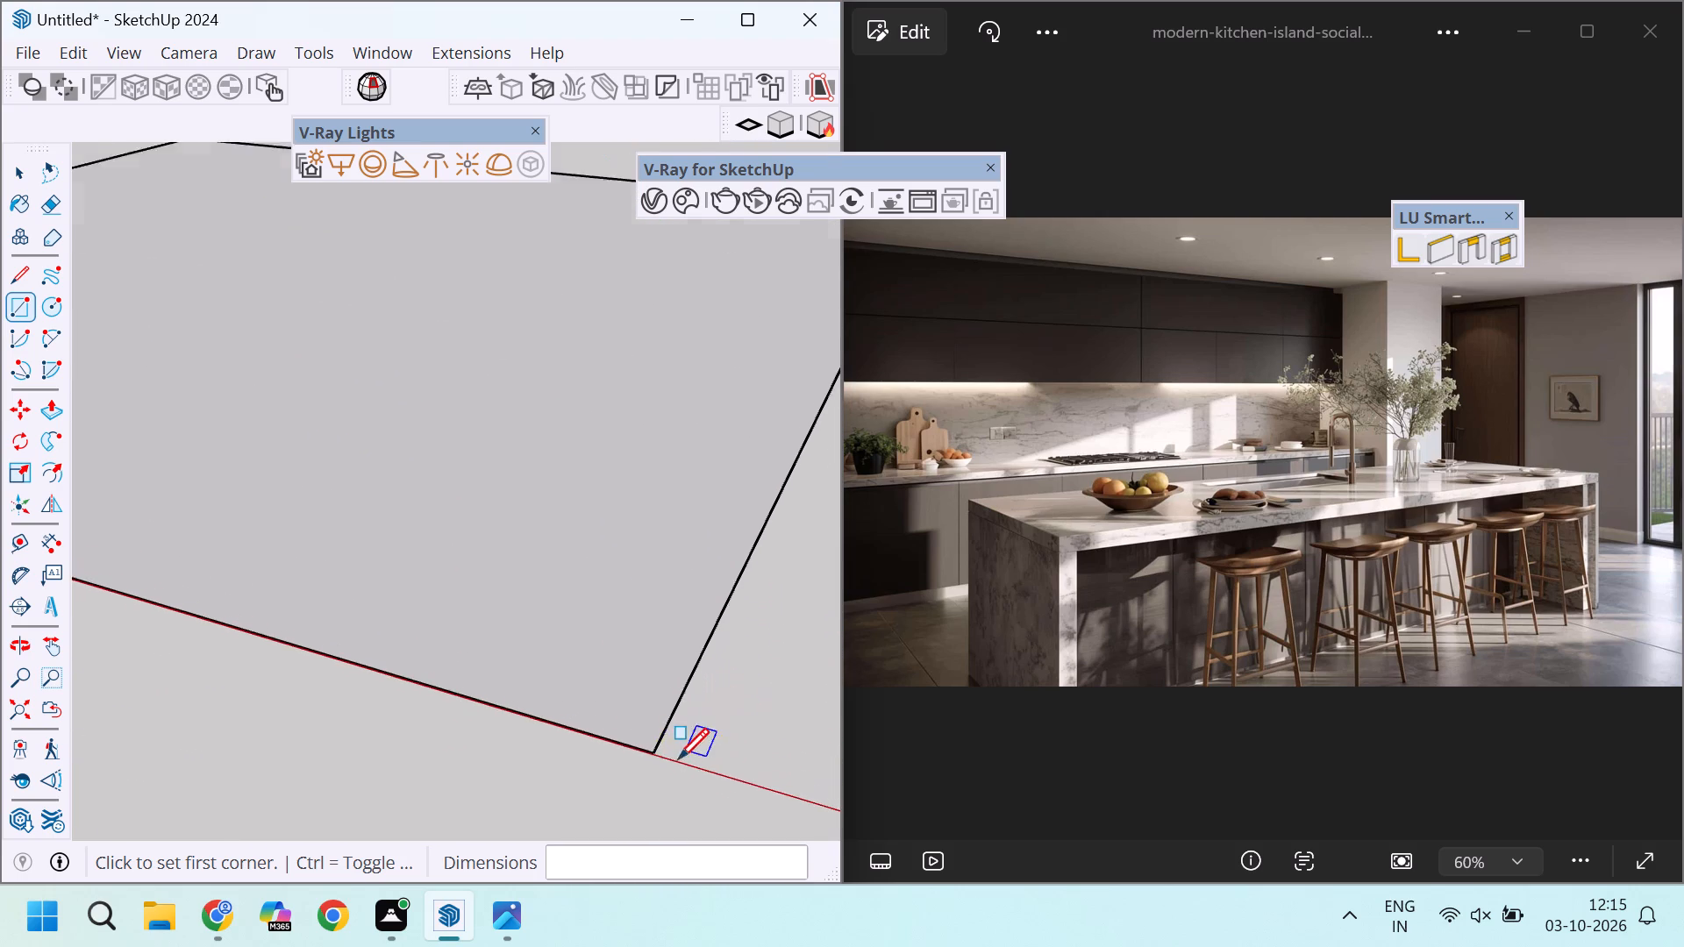
scroll(678, 758, up, 15)
scroll(631, 744, down, 10)
scroll(630, 676, up, 5)
scroll(630, 663, down, 6)
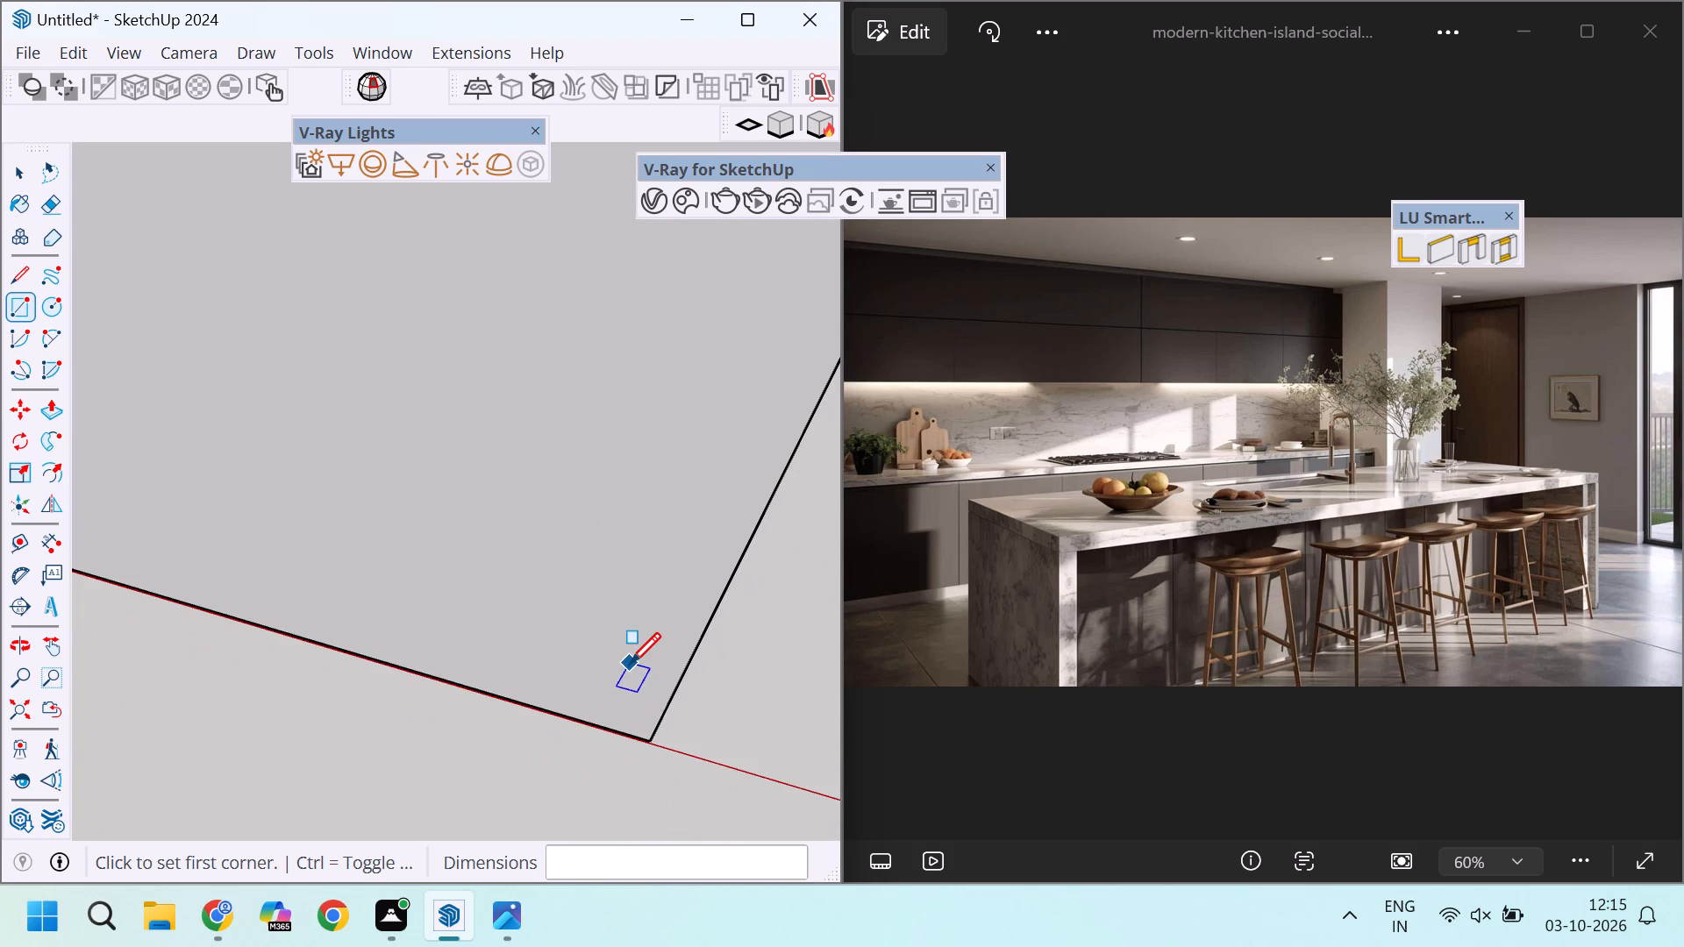
key(f)
click(654, 602)
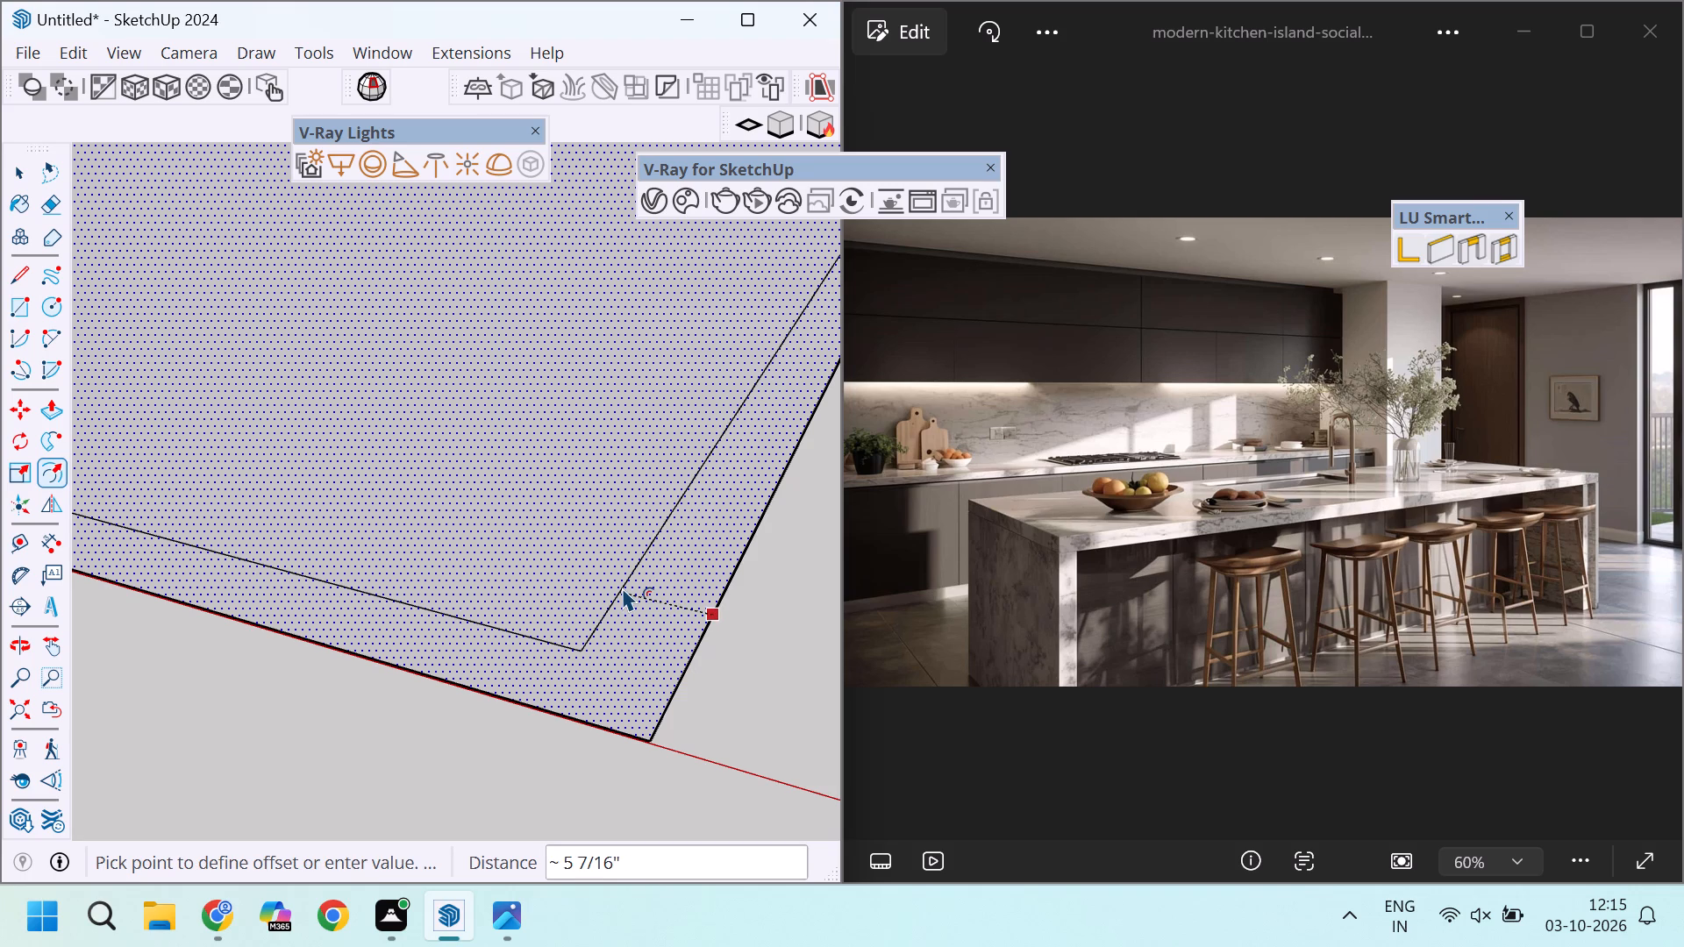
key(9)
key(Return)
scroll(622, 587, down, 11)
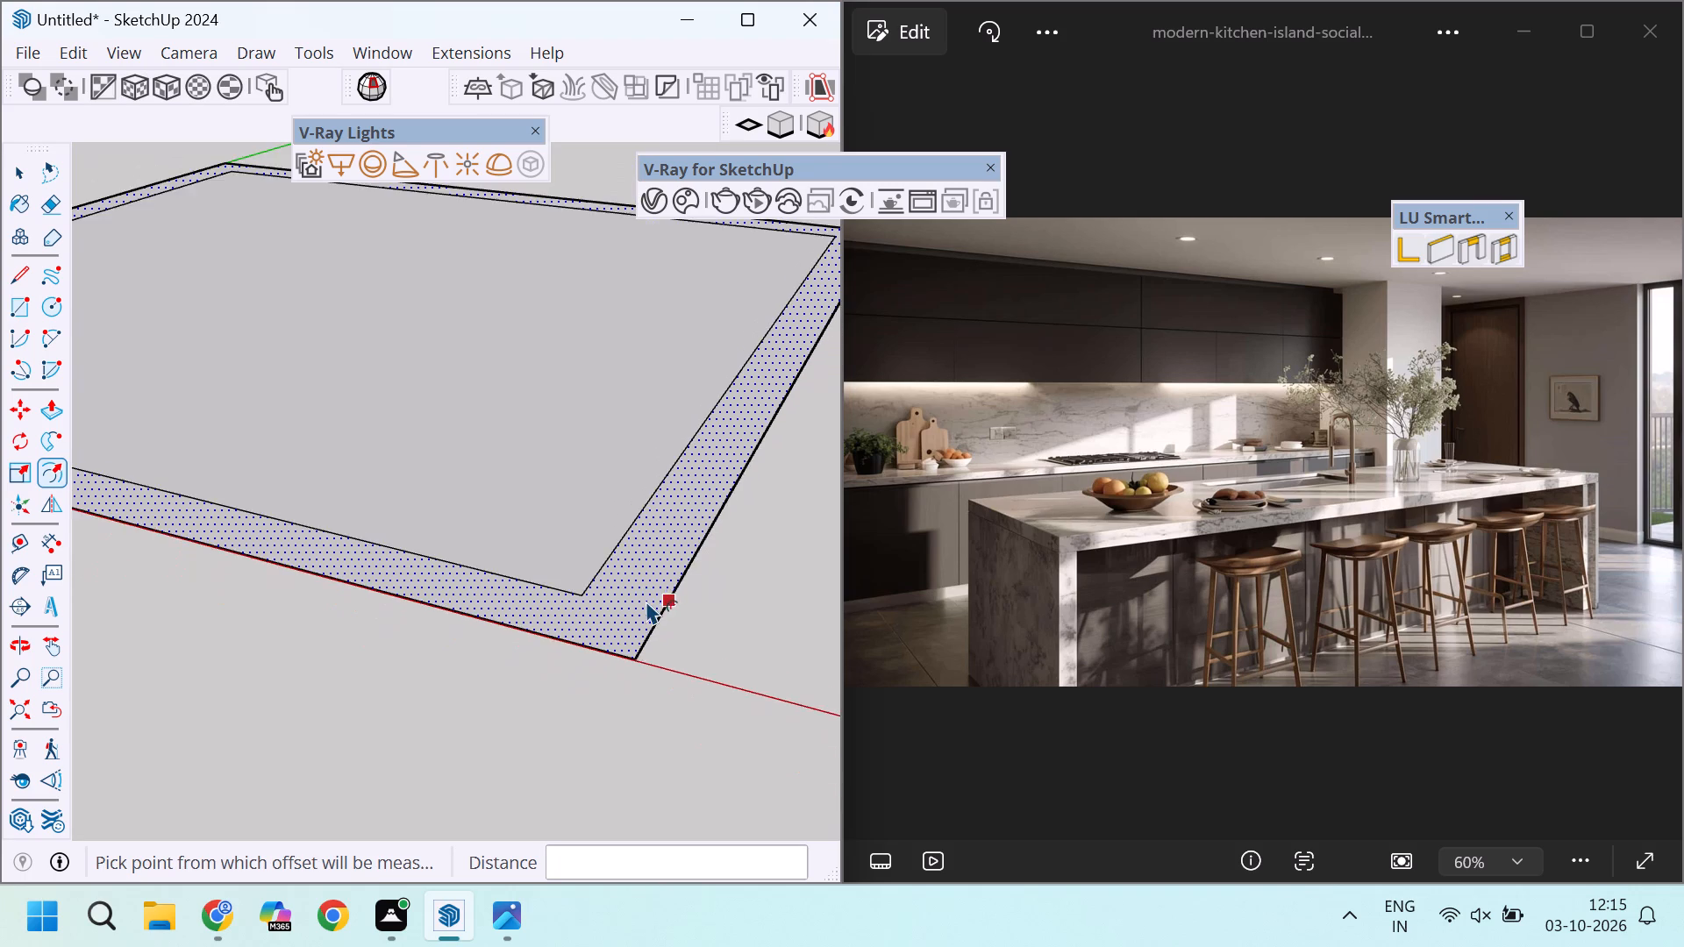
scroll(646, 601, down, 7)
key(space)
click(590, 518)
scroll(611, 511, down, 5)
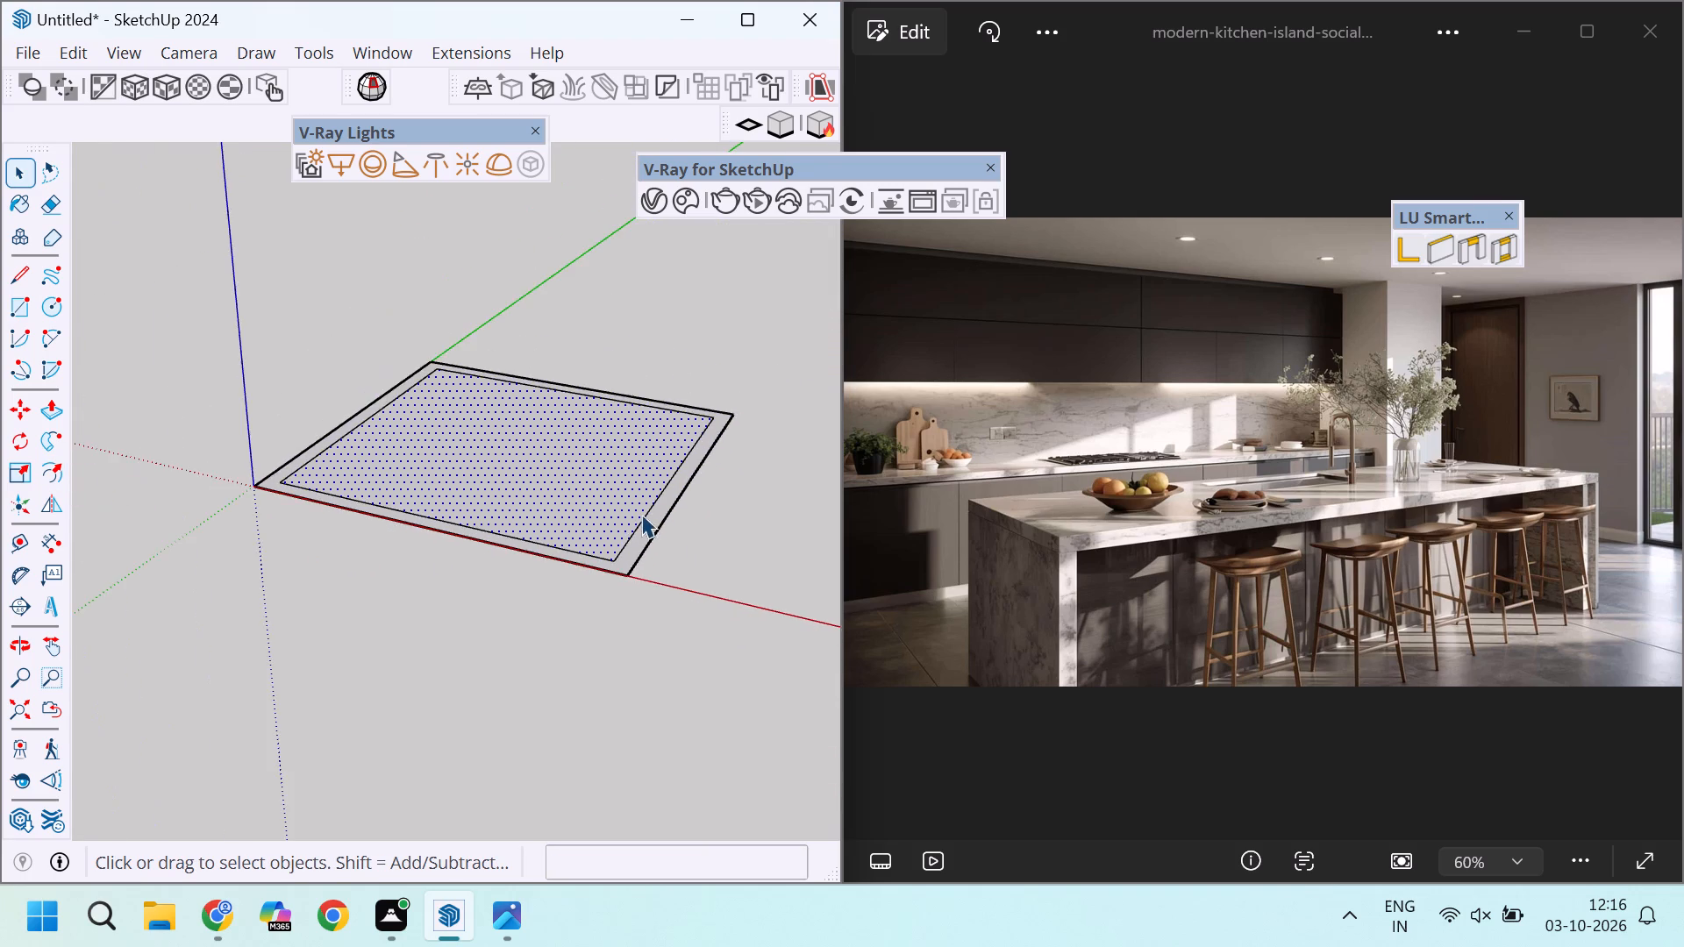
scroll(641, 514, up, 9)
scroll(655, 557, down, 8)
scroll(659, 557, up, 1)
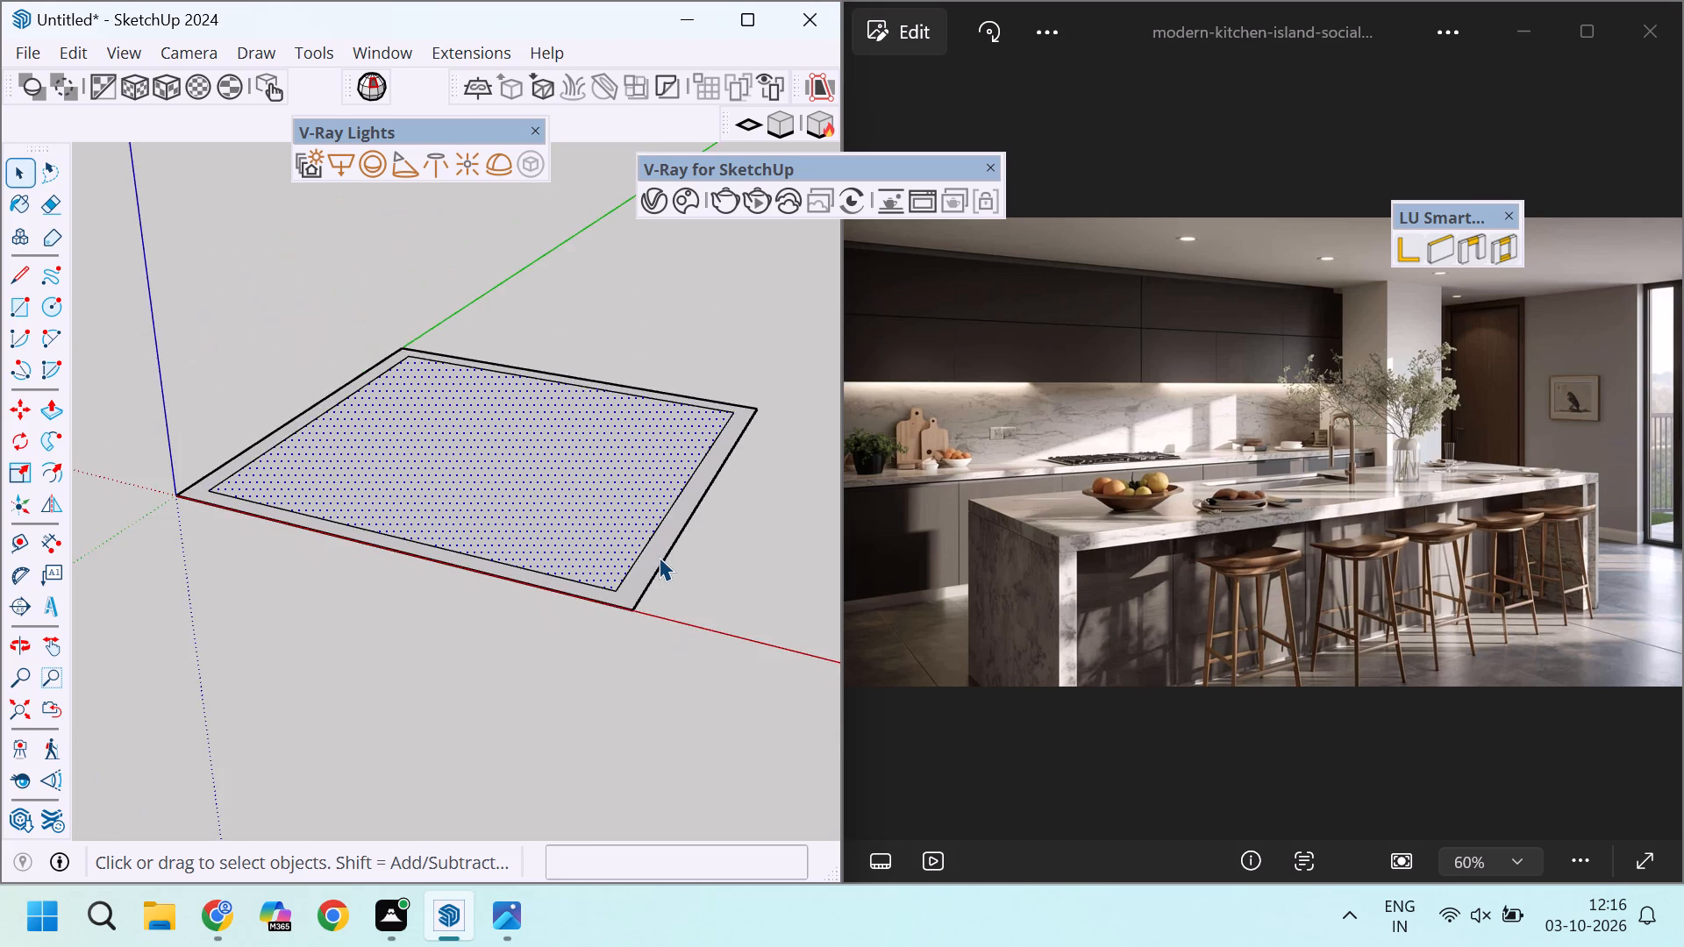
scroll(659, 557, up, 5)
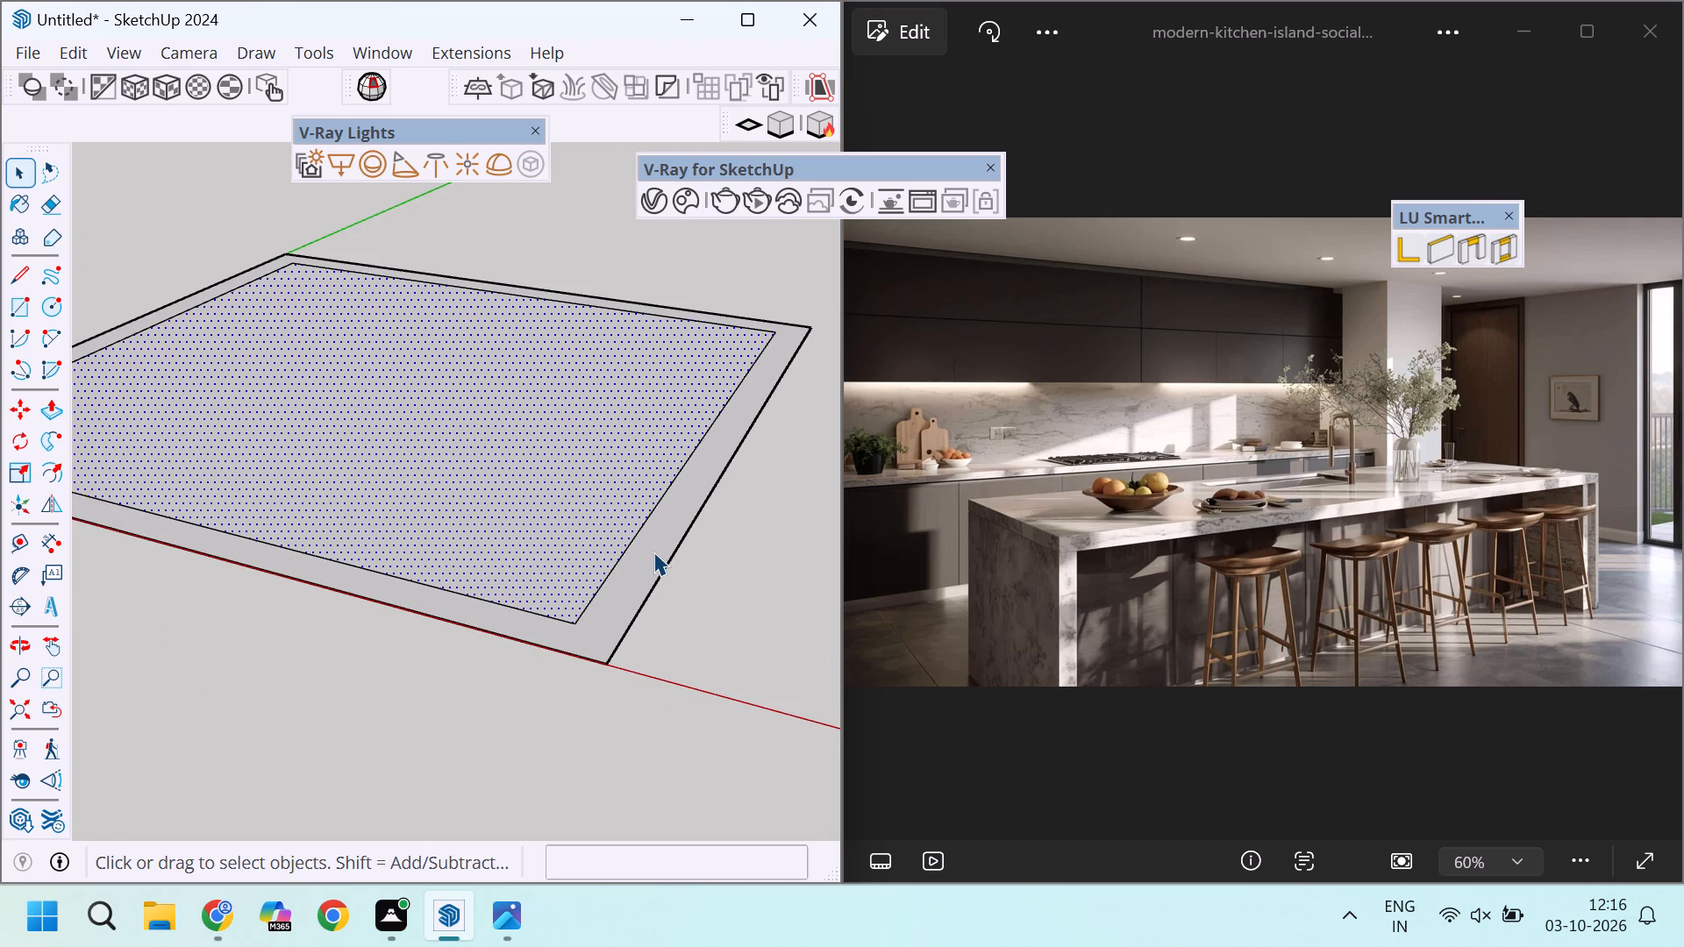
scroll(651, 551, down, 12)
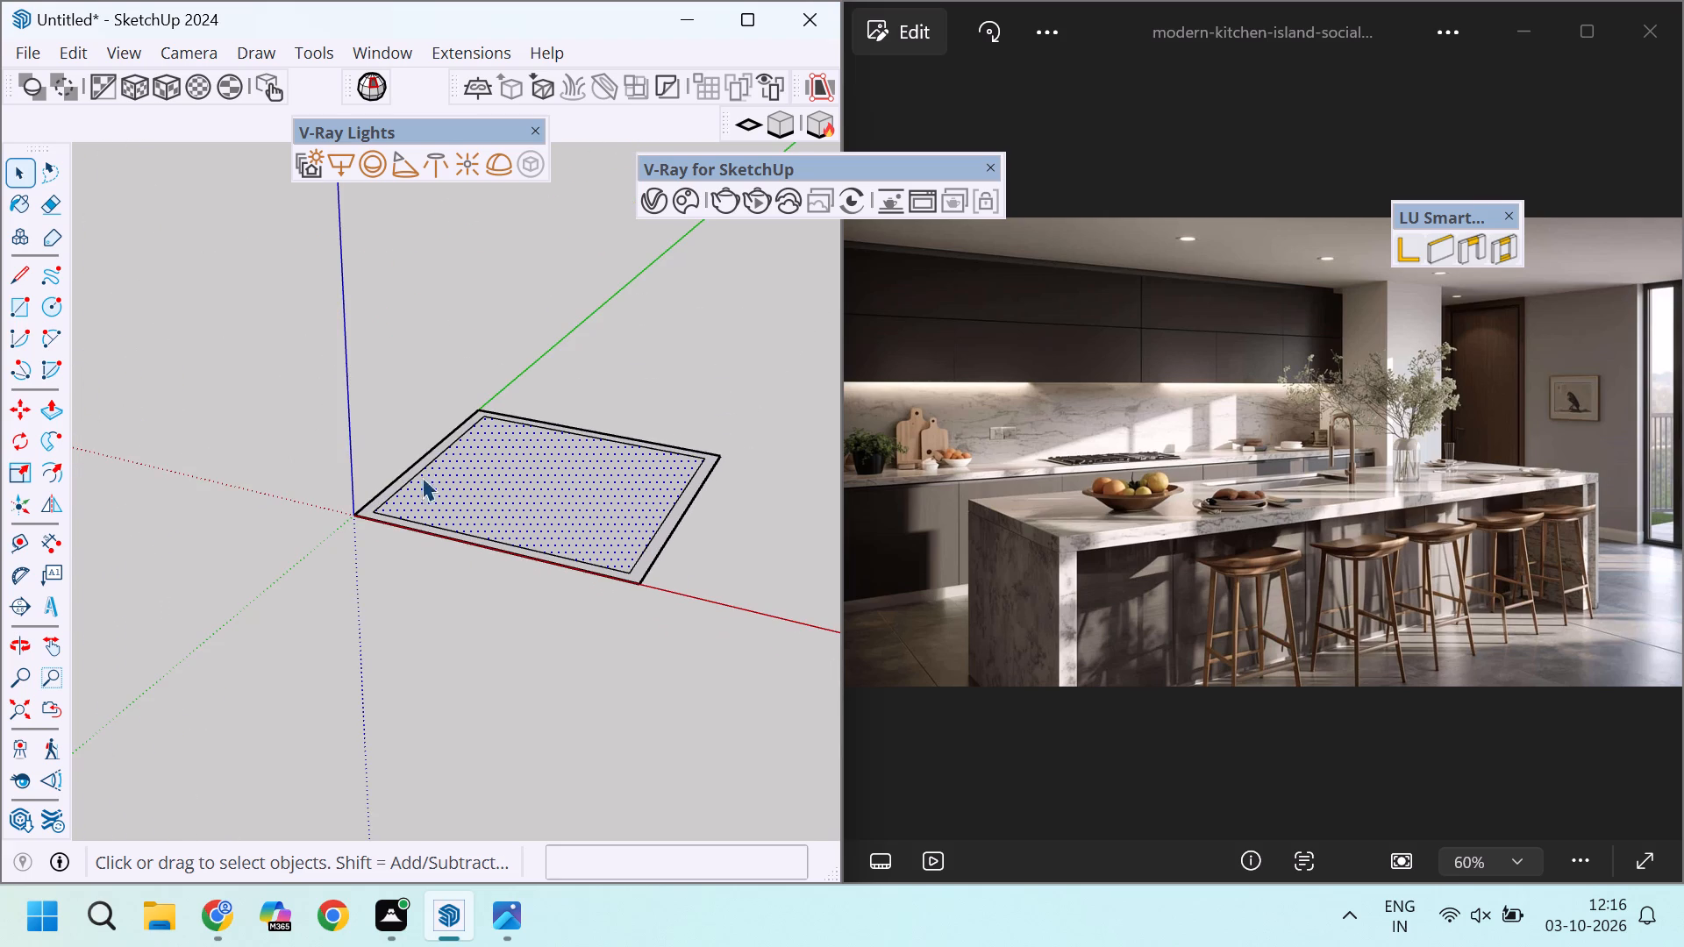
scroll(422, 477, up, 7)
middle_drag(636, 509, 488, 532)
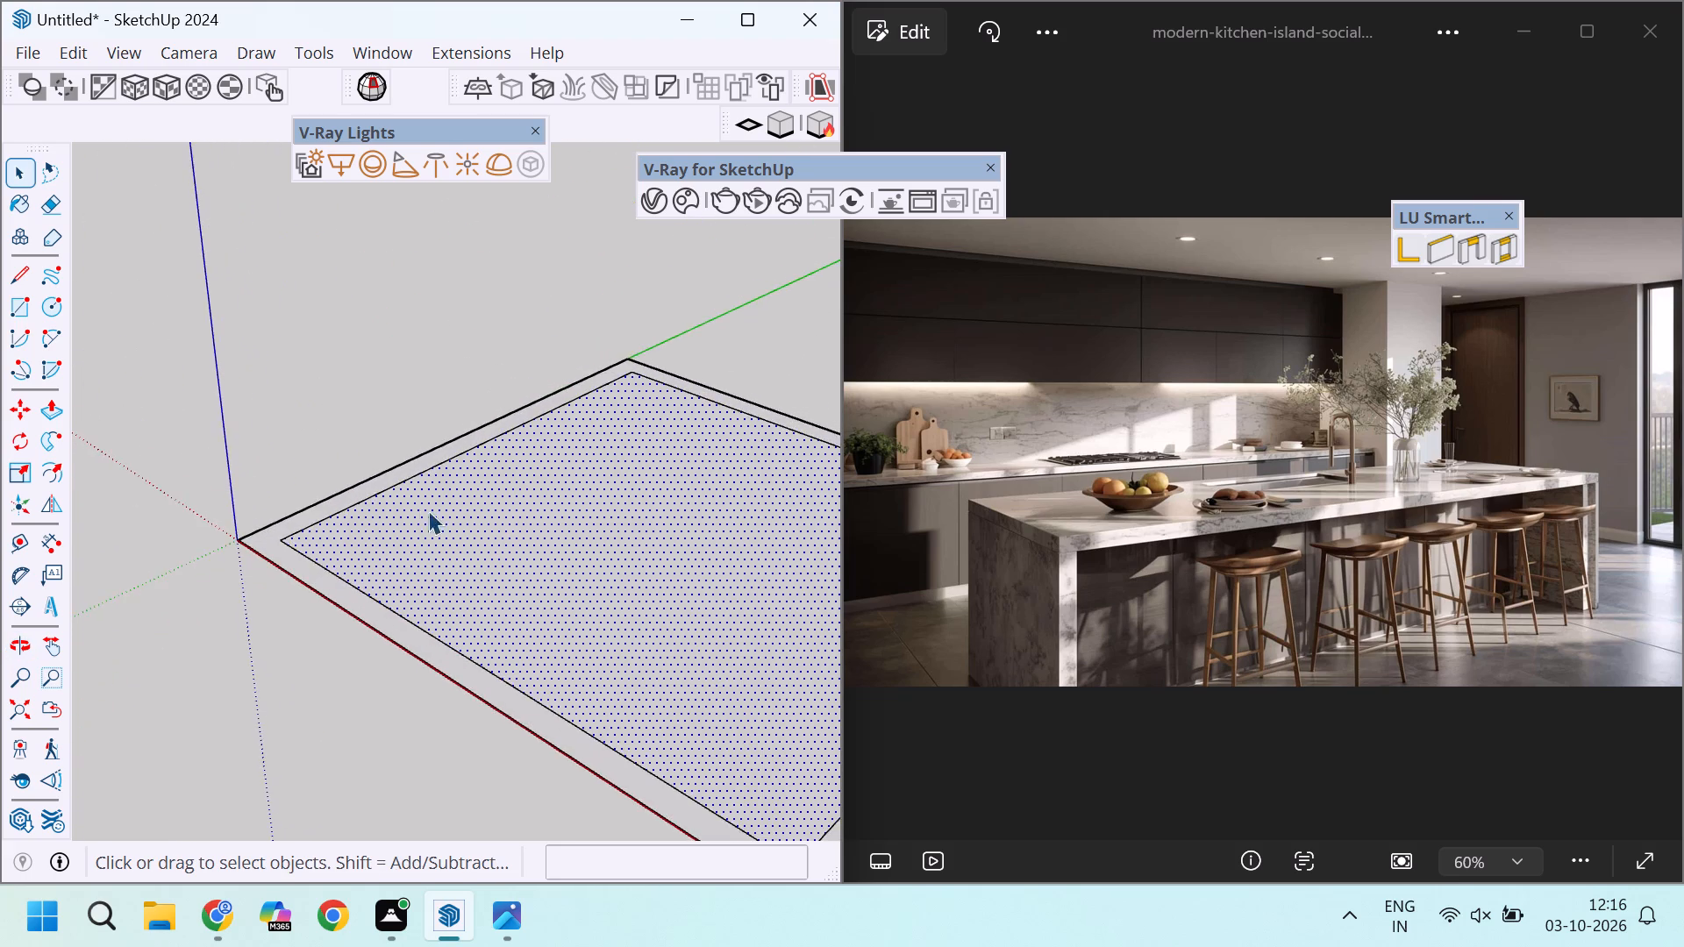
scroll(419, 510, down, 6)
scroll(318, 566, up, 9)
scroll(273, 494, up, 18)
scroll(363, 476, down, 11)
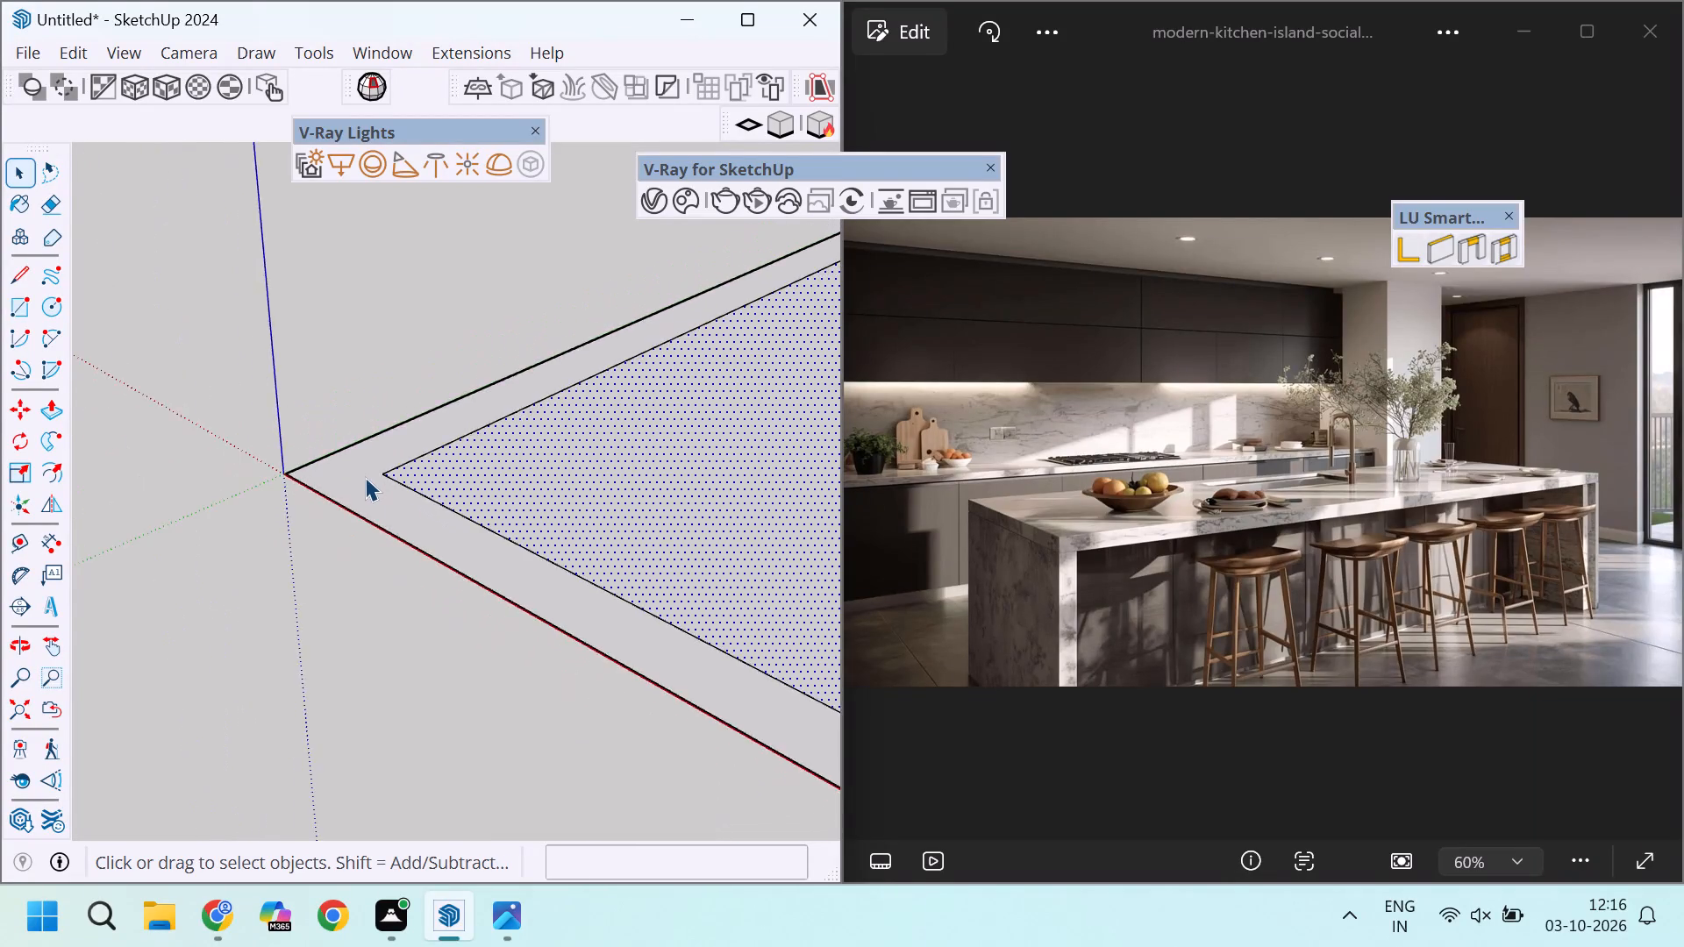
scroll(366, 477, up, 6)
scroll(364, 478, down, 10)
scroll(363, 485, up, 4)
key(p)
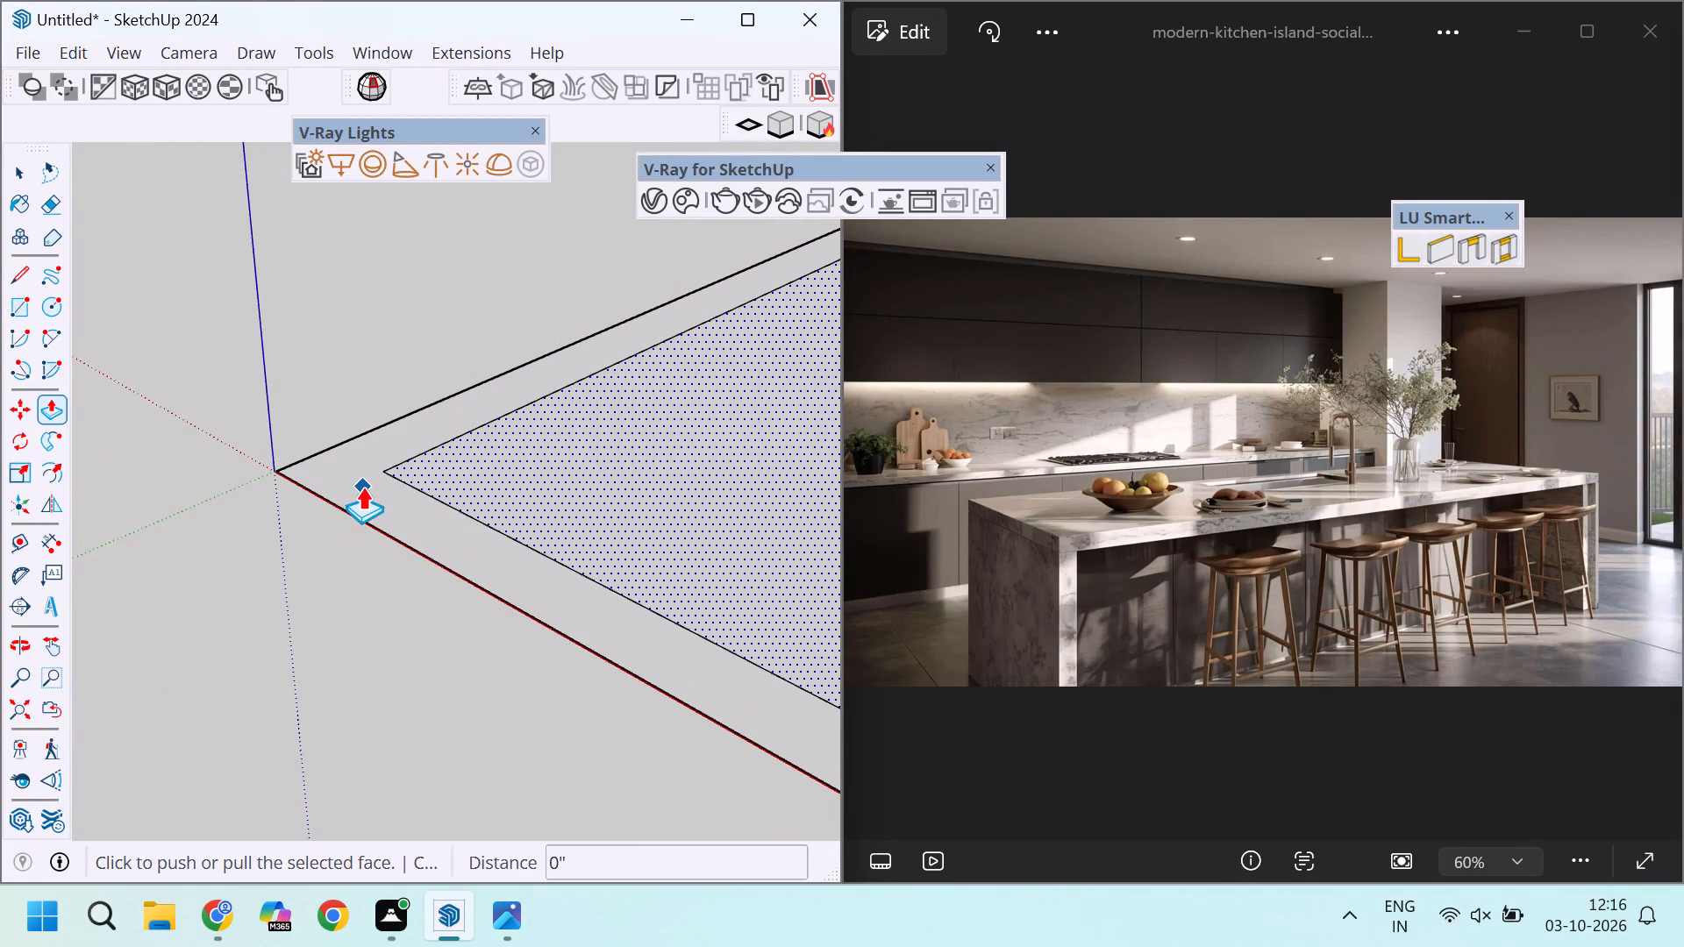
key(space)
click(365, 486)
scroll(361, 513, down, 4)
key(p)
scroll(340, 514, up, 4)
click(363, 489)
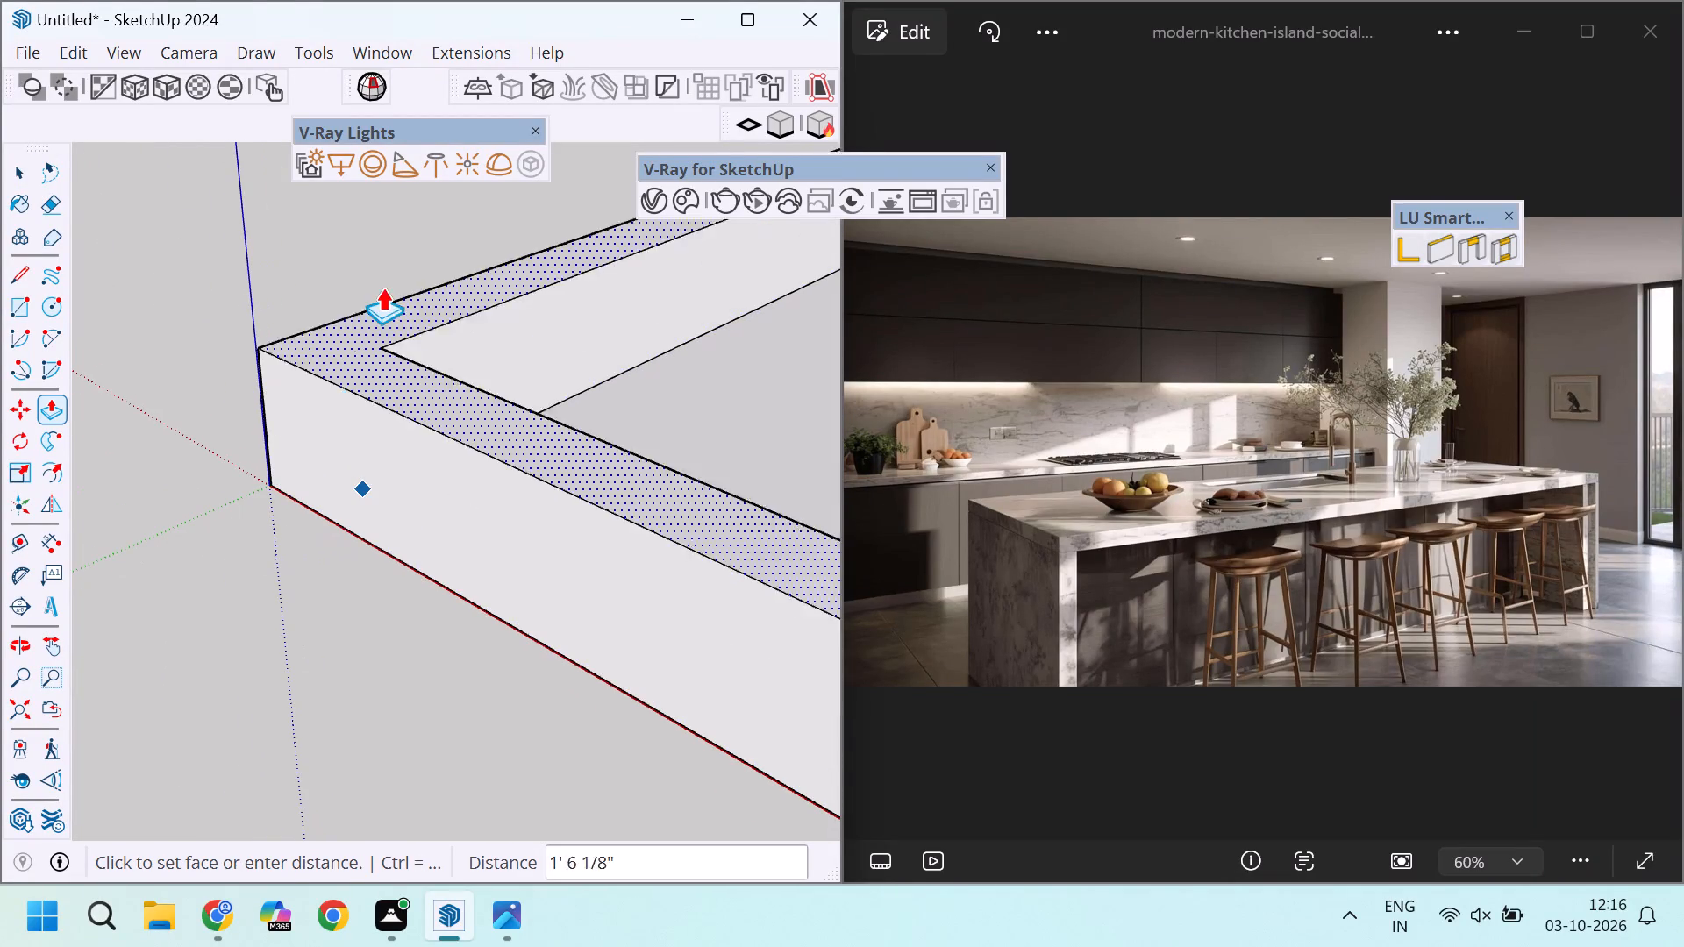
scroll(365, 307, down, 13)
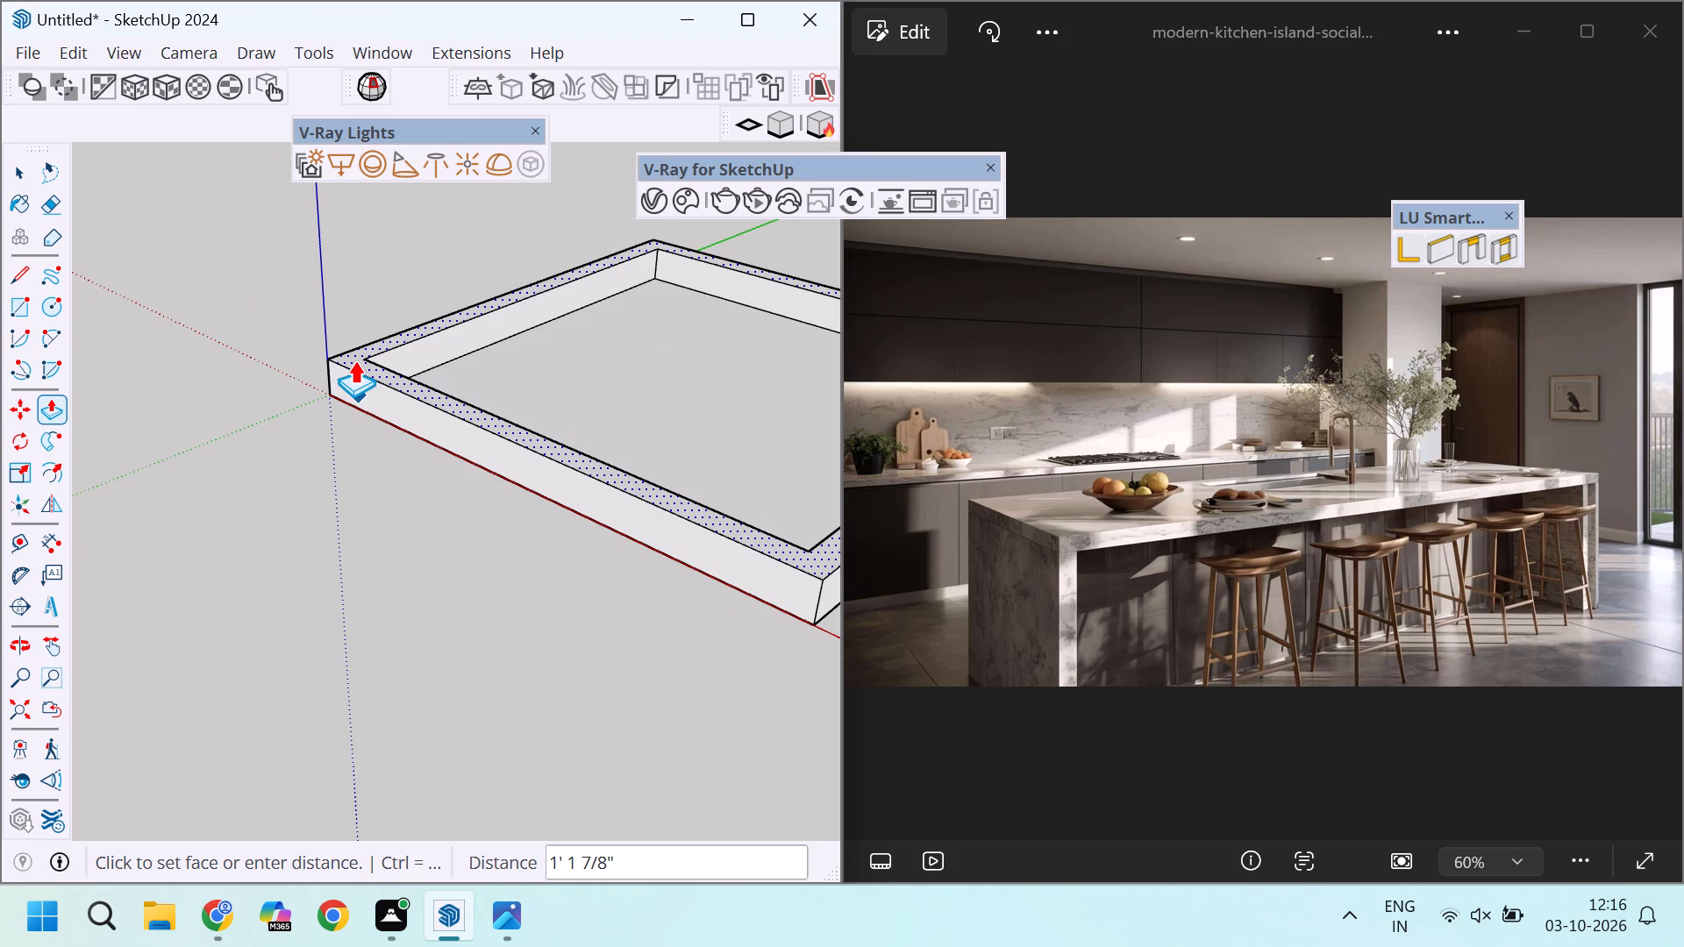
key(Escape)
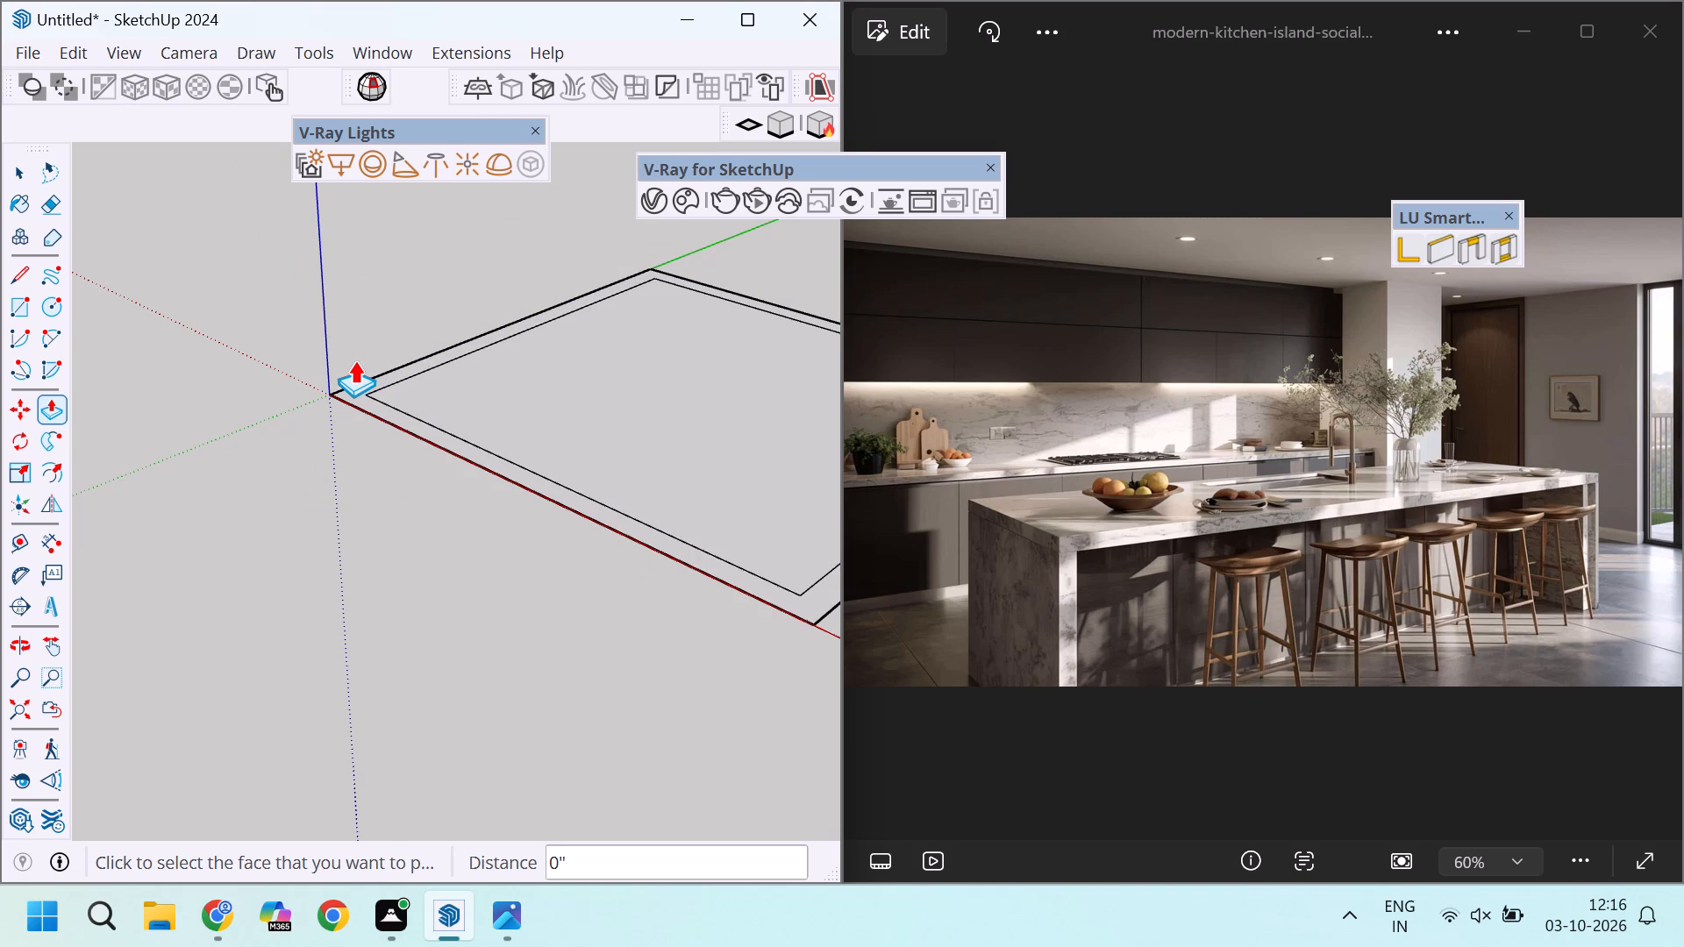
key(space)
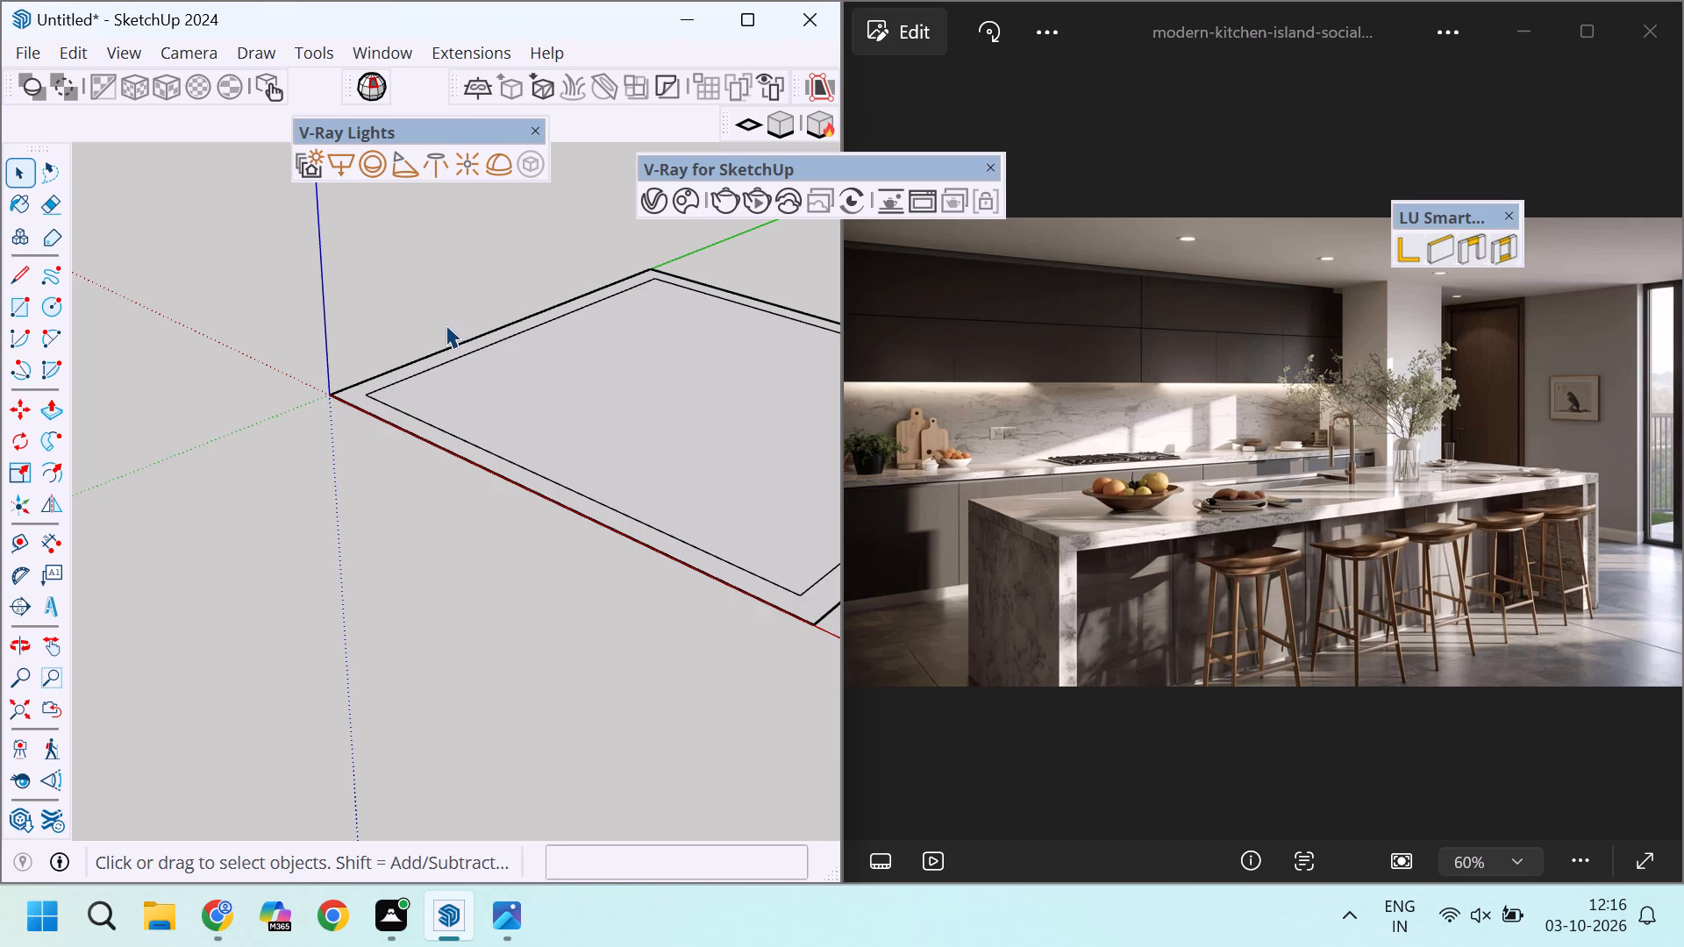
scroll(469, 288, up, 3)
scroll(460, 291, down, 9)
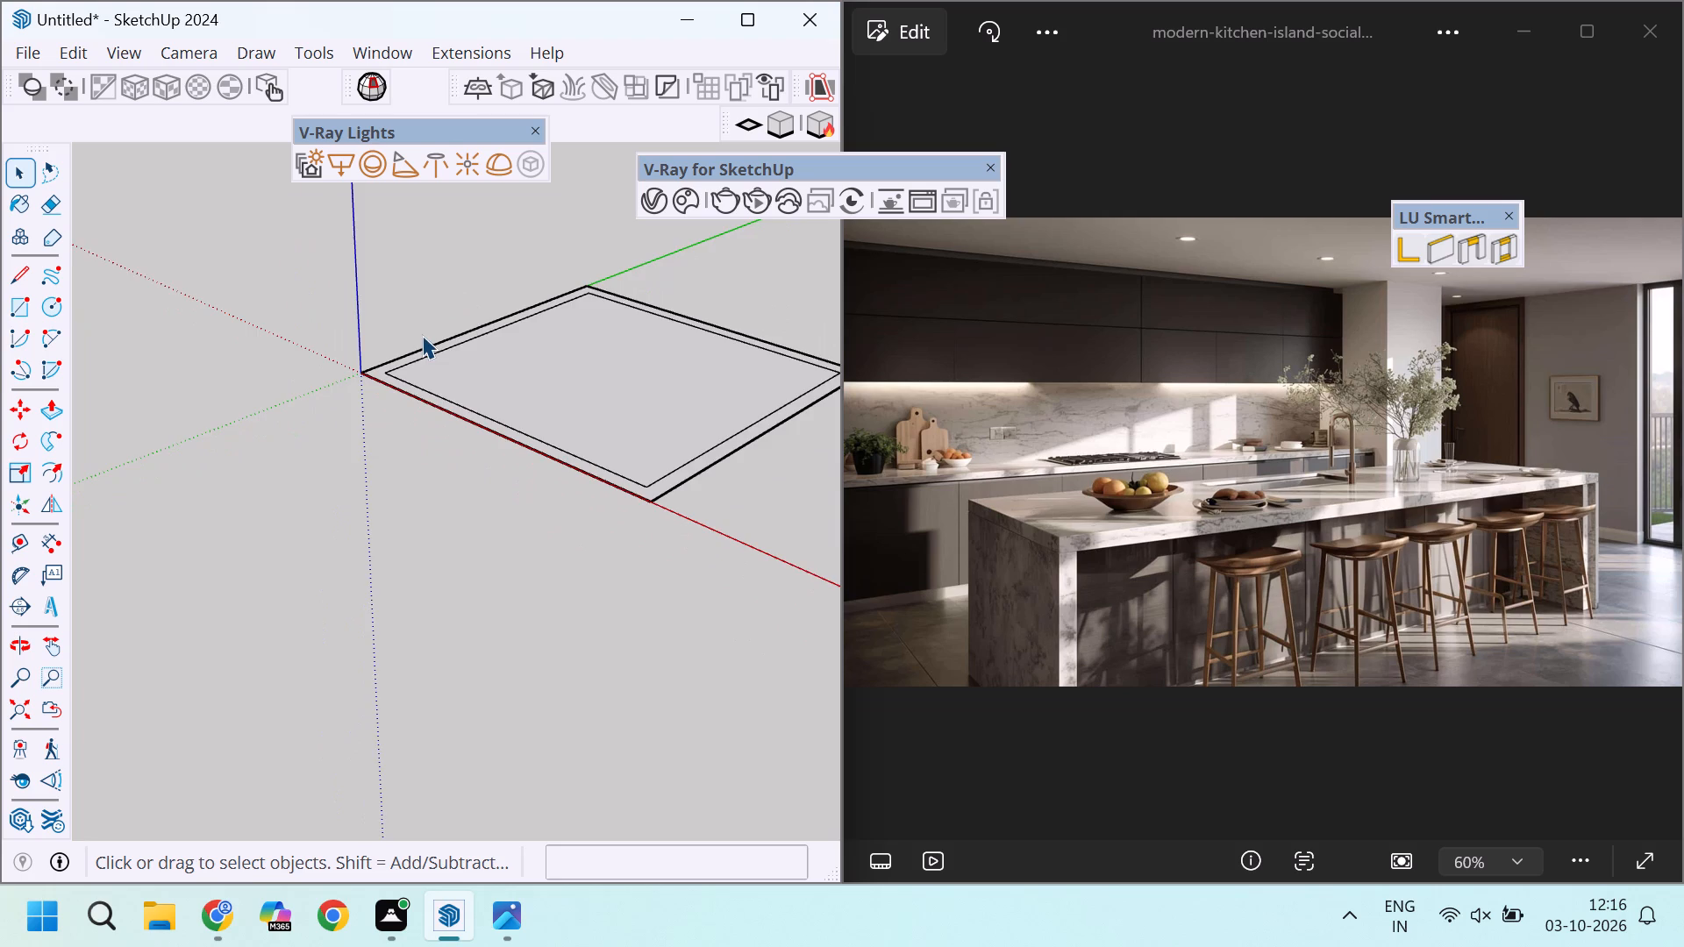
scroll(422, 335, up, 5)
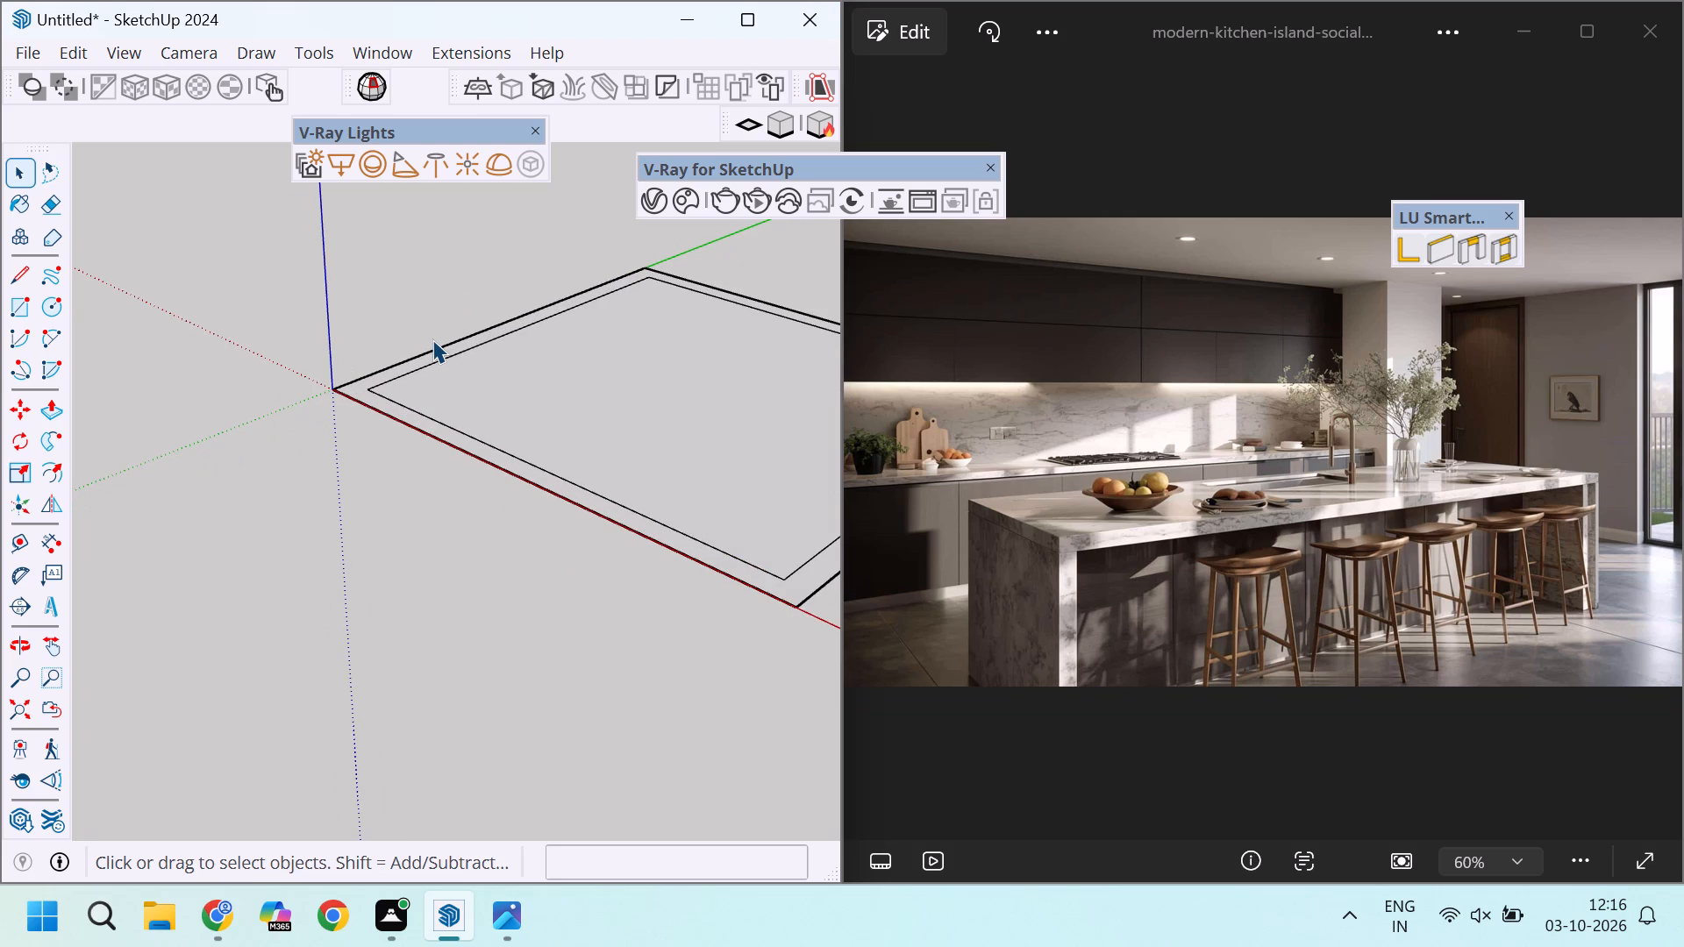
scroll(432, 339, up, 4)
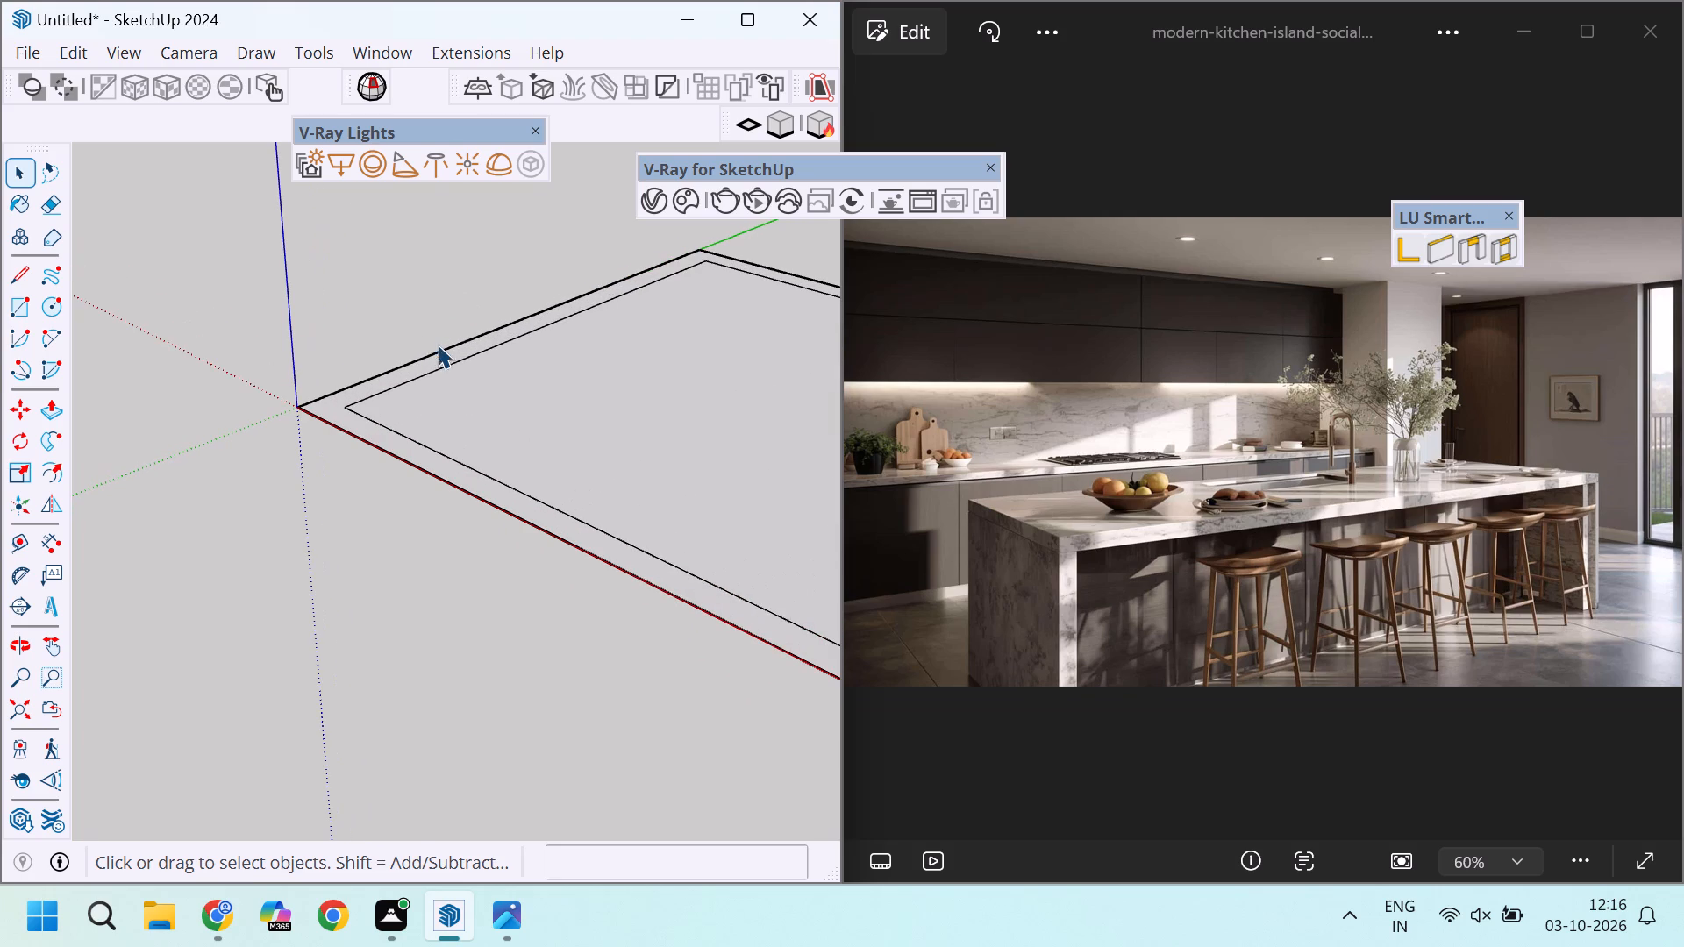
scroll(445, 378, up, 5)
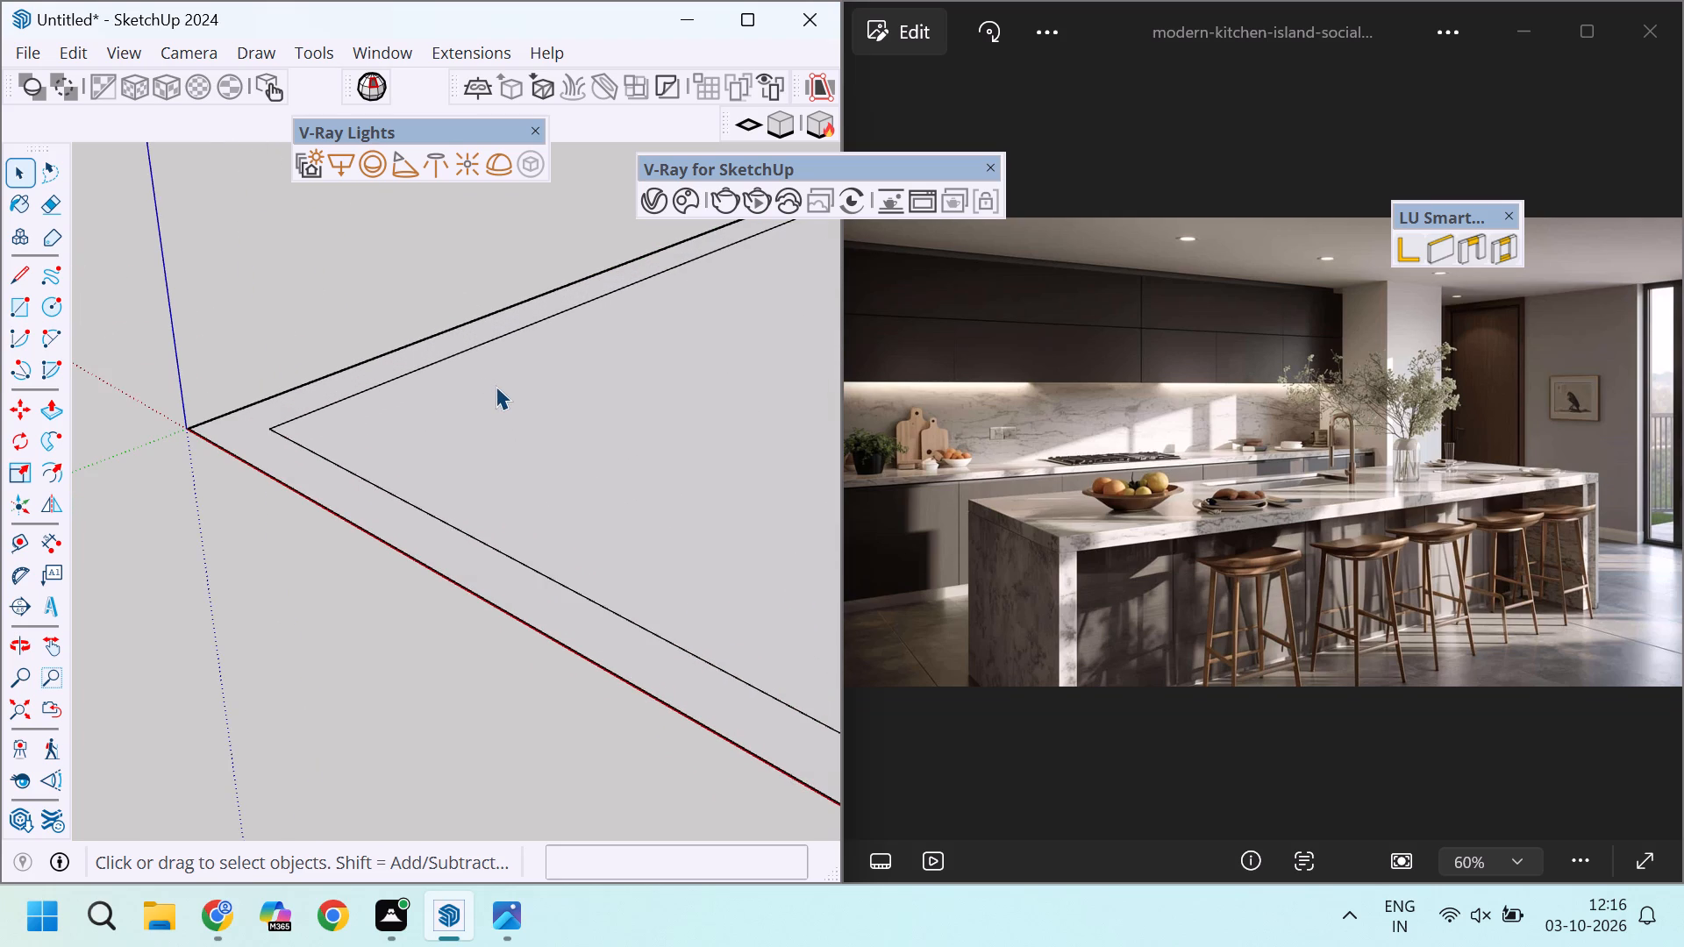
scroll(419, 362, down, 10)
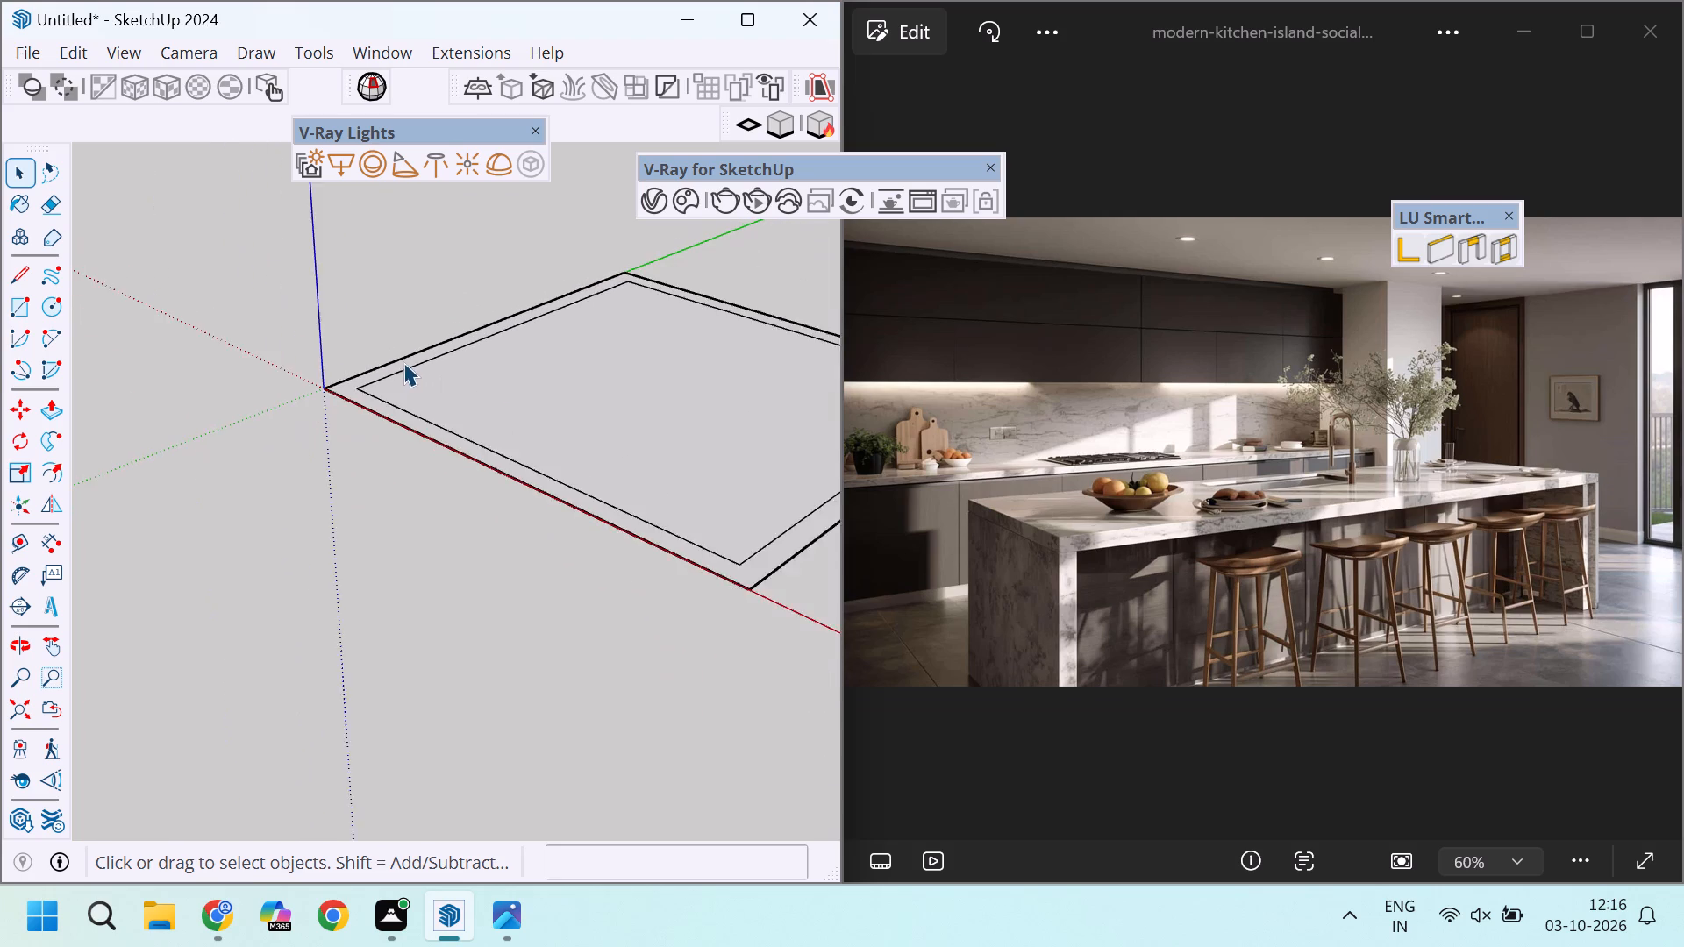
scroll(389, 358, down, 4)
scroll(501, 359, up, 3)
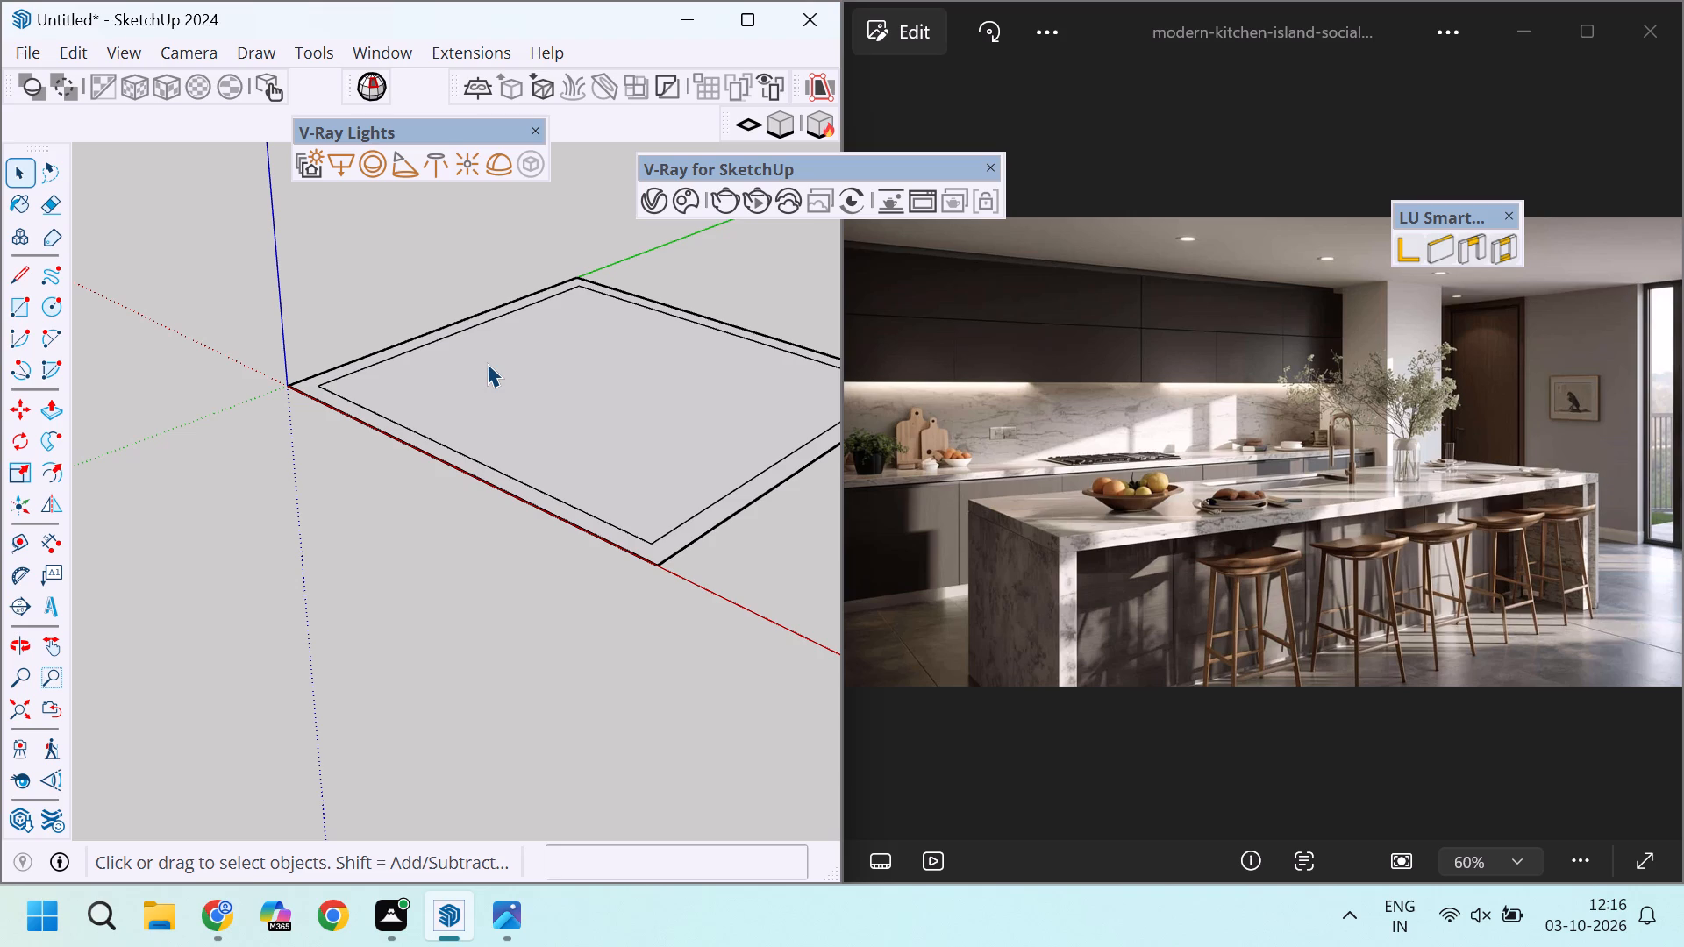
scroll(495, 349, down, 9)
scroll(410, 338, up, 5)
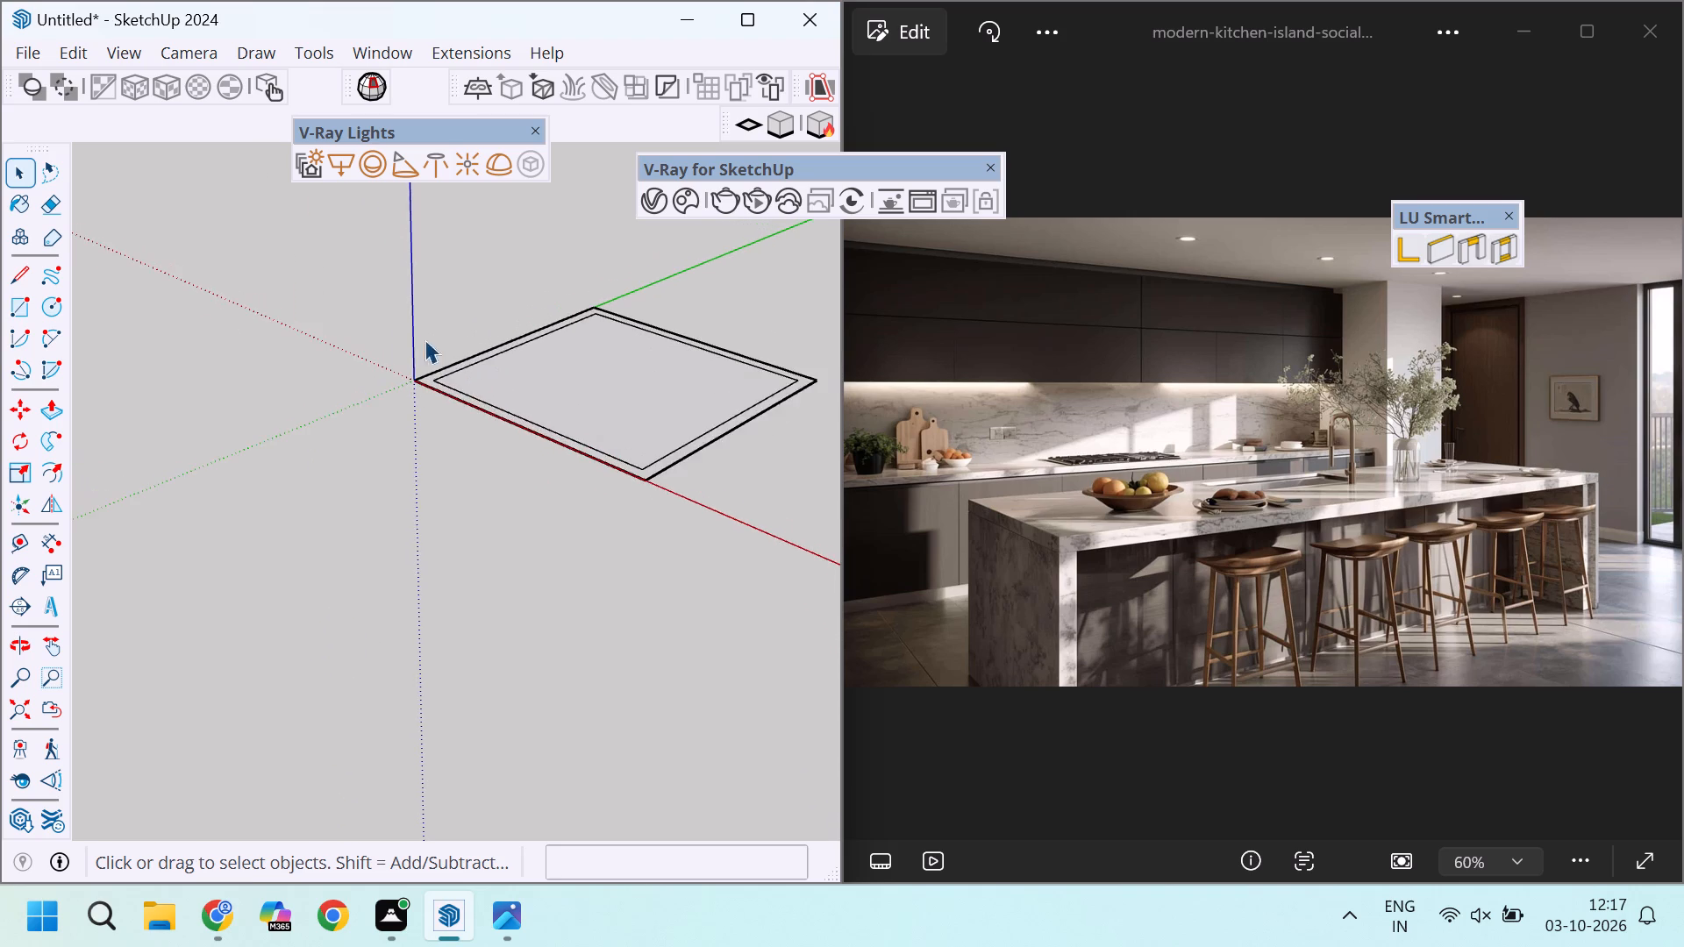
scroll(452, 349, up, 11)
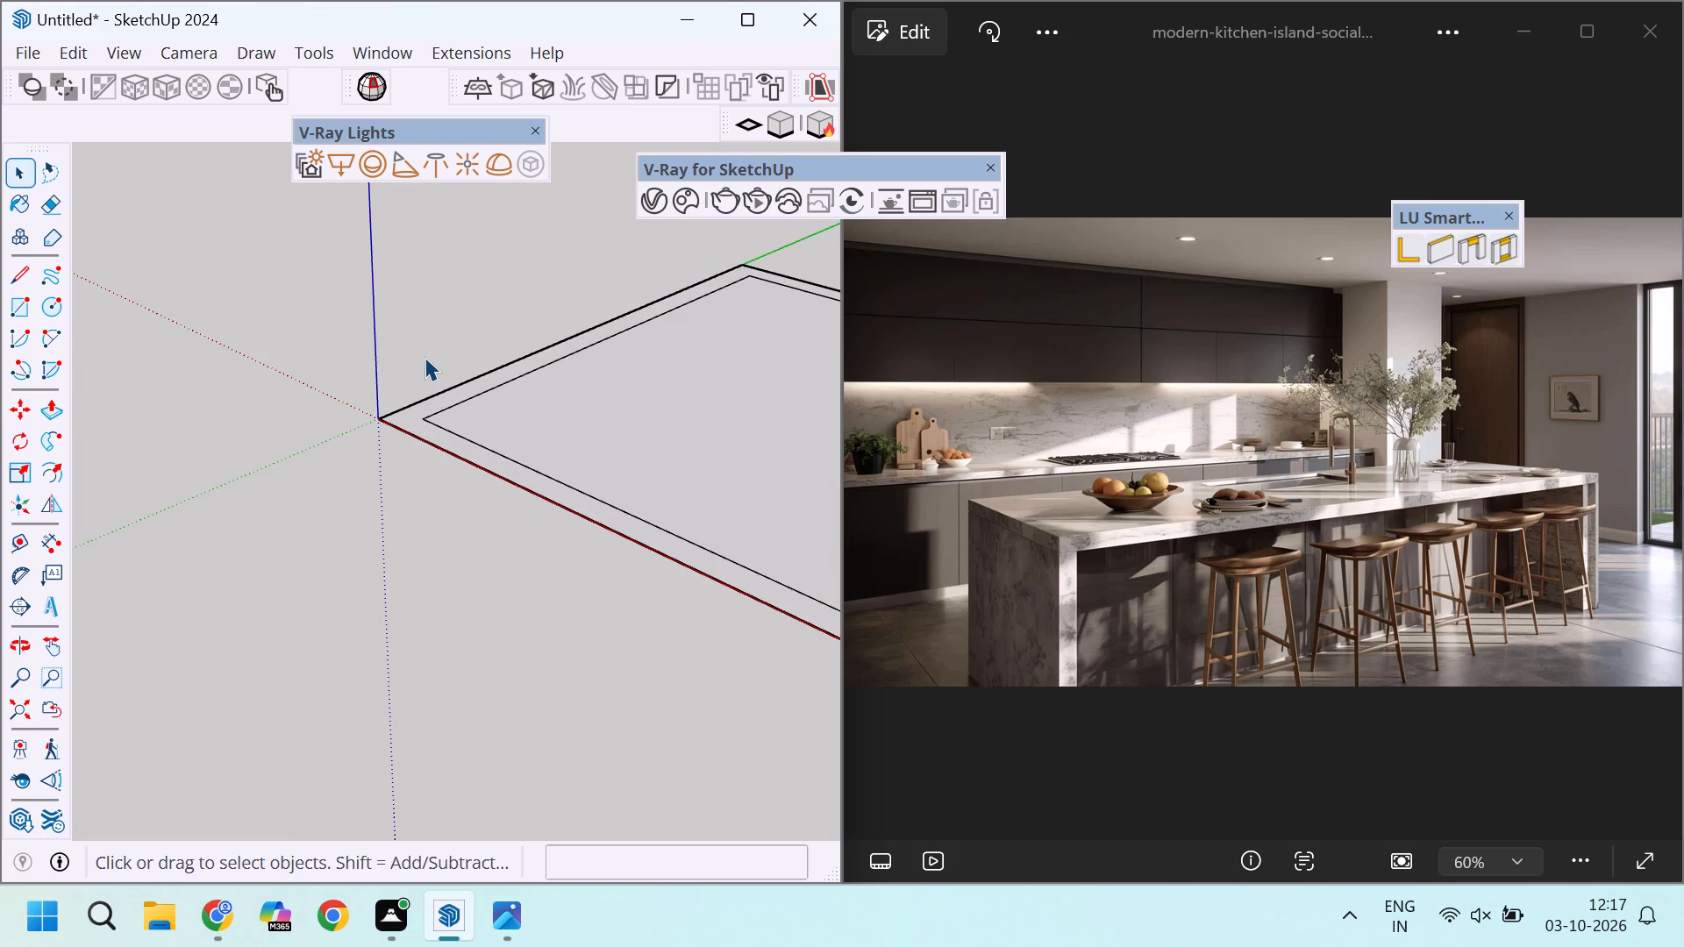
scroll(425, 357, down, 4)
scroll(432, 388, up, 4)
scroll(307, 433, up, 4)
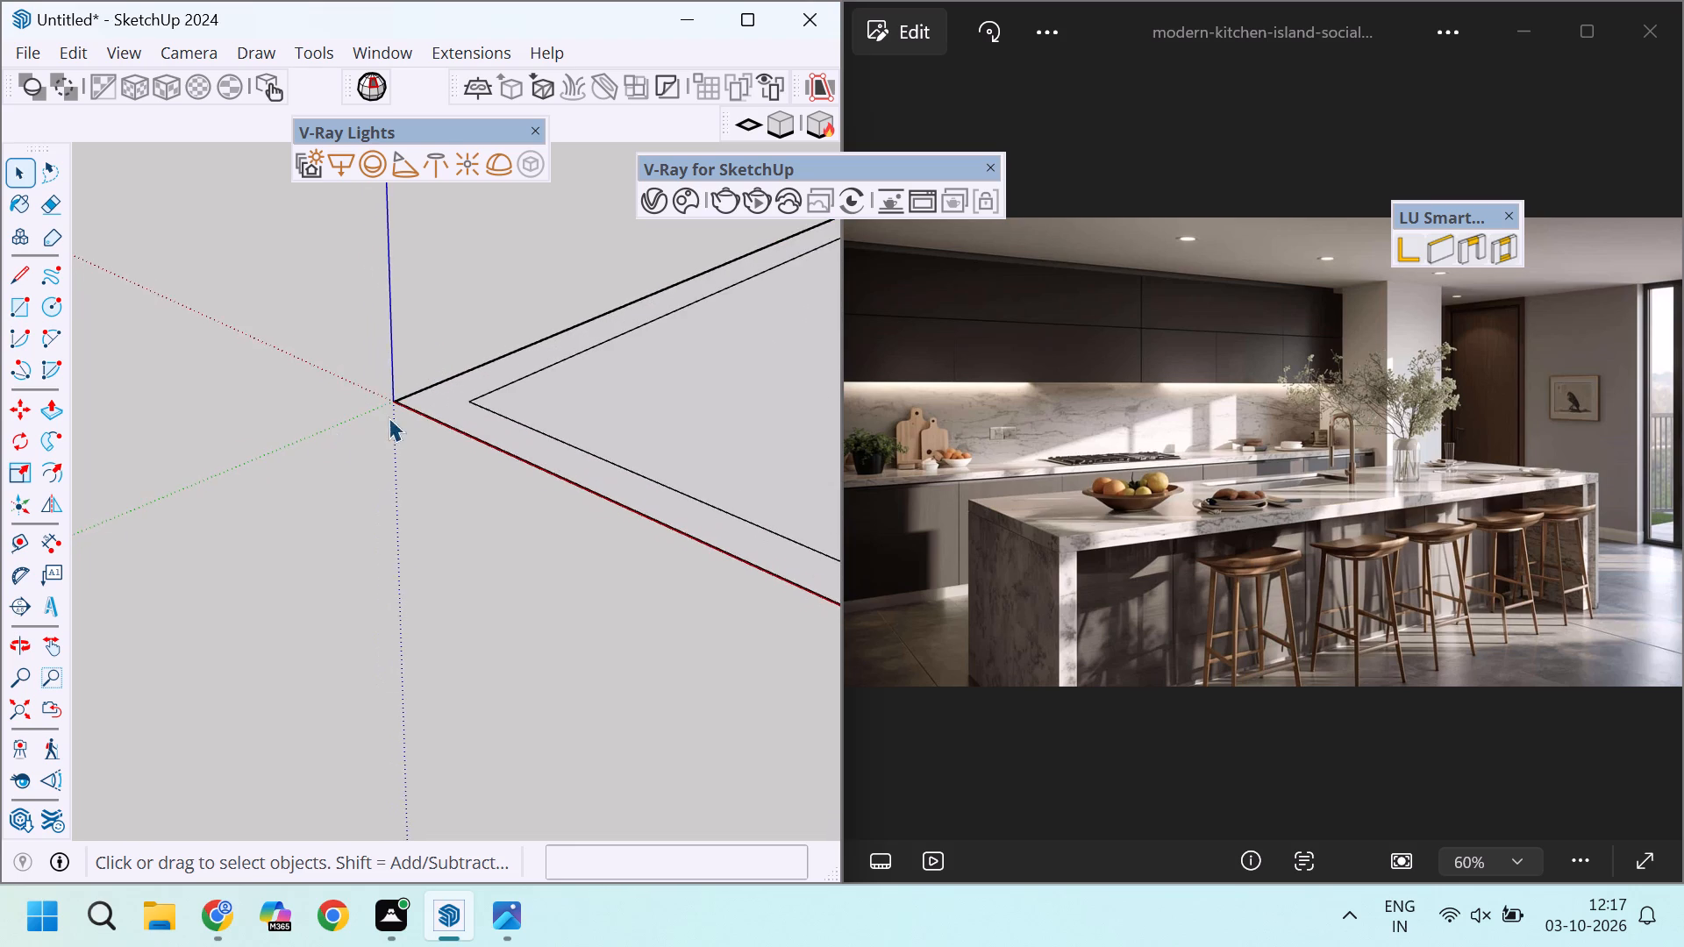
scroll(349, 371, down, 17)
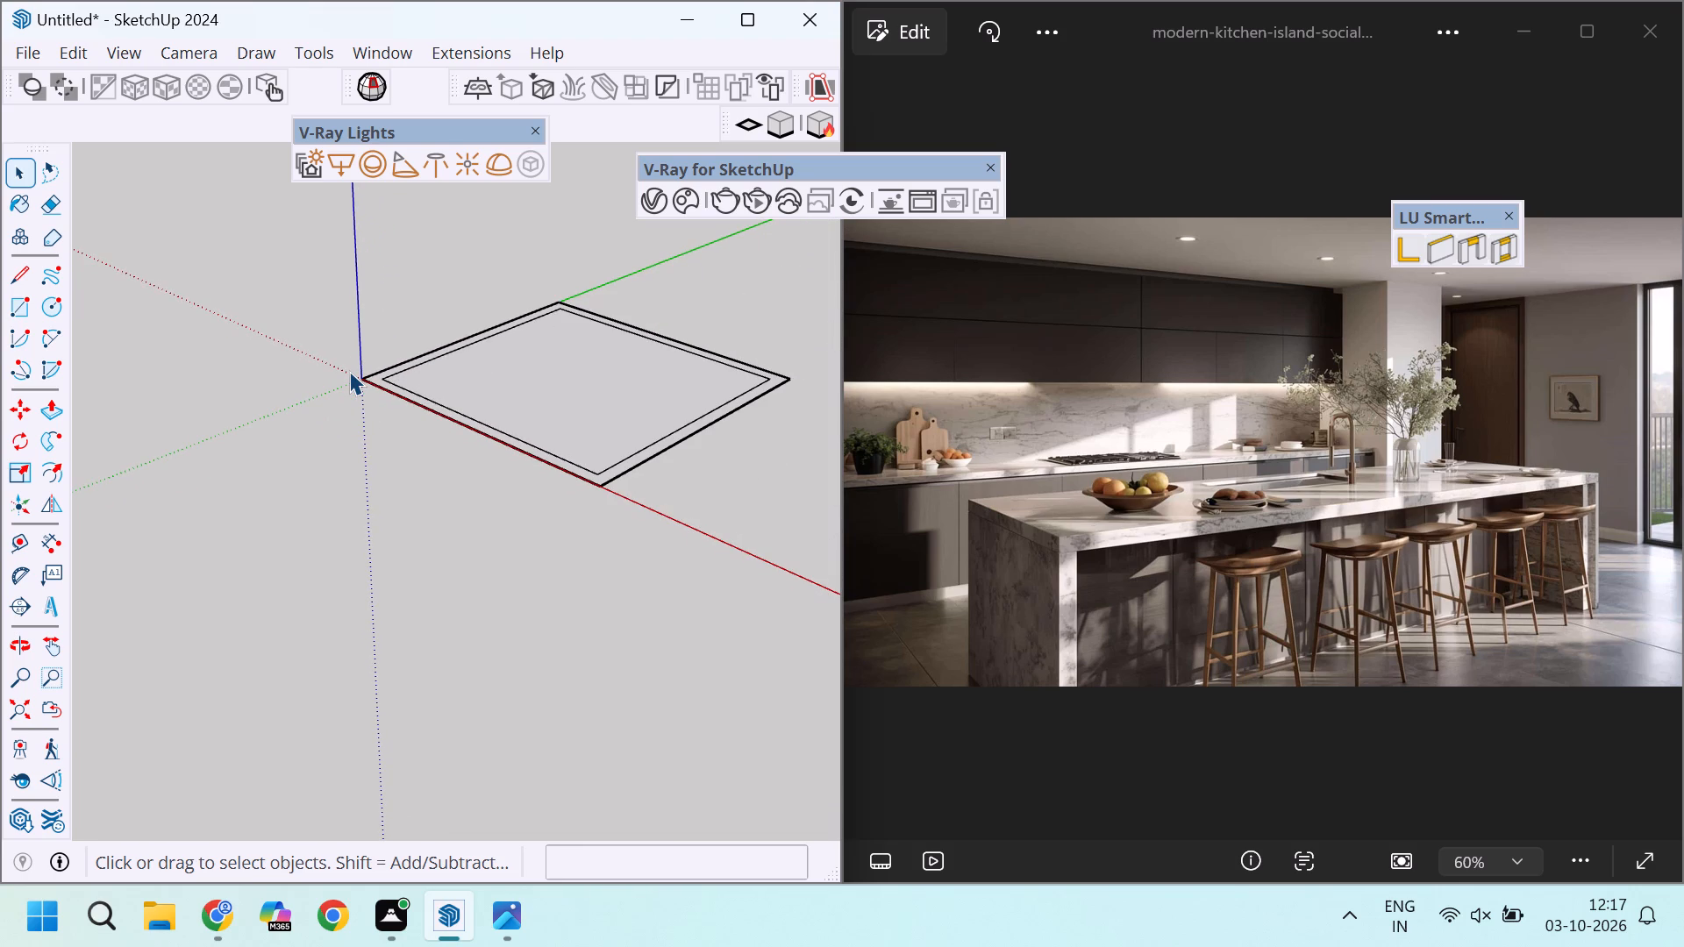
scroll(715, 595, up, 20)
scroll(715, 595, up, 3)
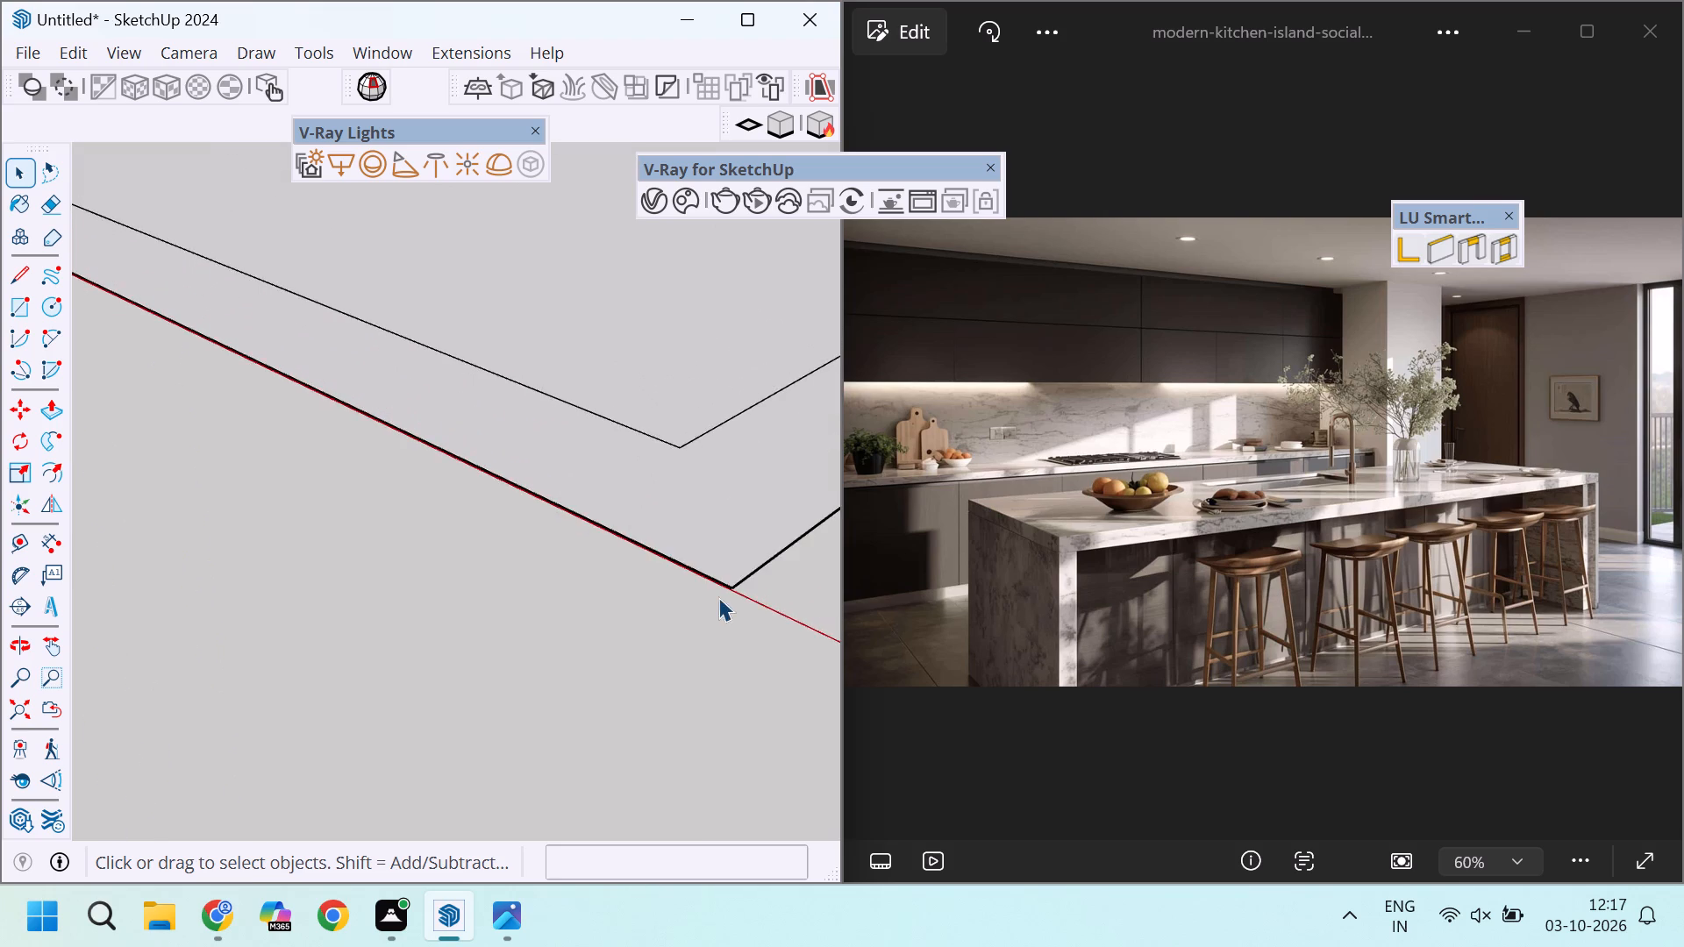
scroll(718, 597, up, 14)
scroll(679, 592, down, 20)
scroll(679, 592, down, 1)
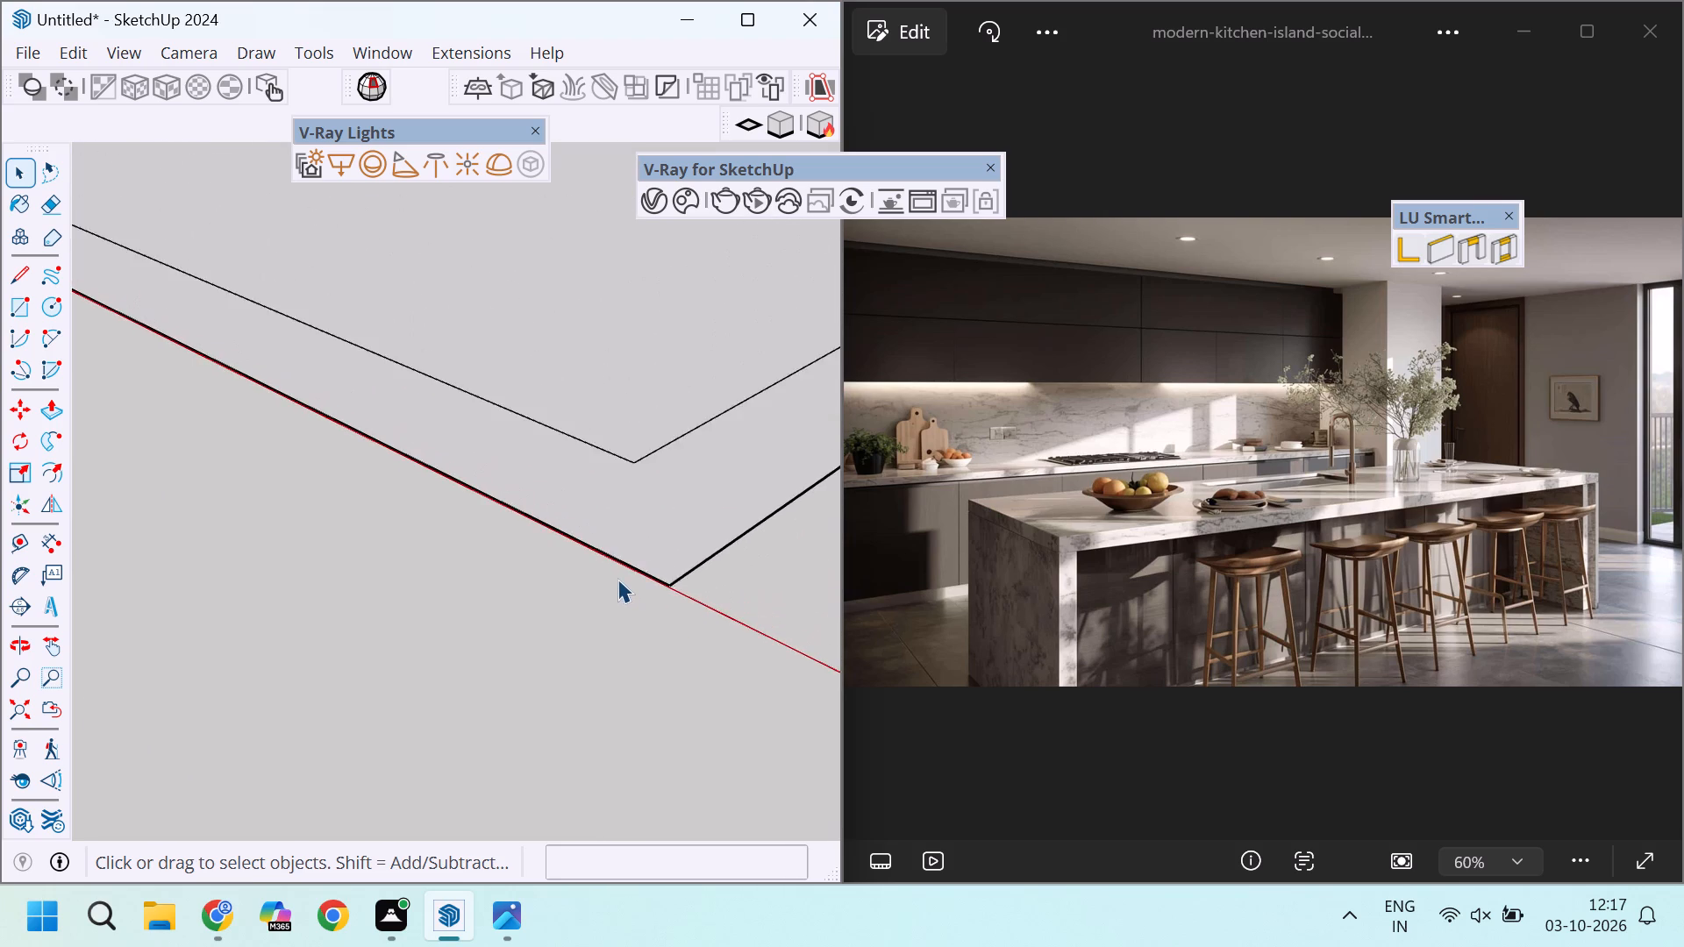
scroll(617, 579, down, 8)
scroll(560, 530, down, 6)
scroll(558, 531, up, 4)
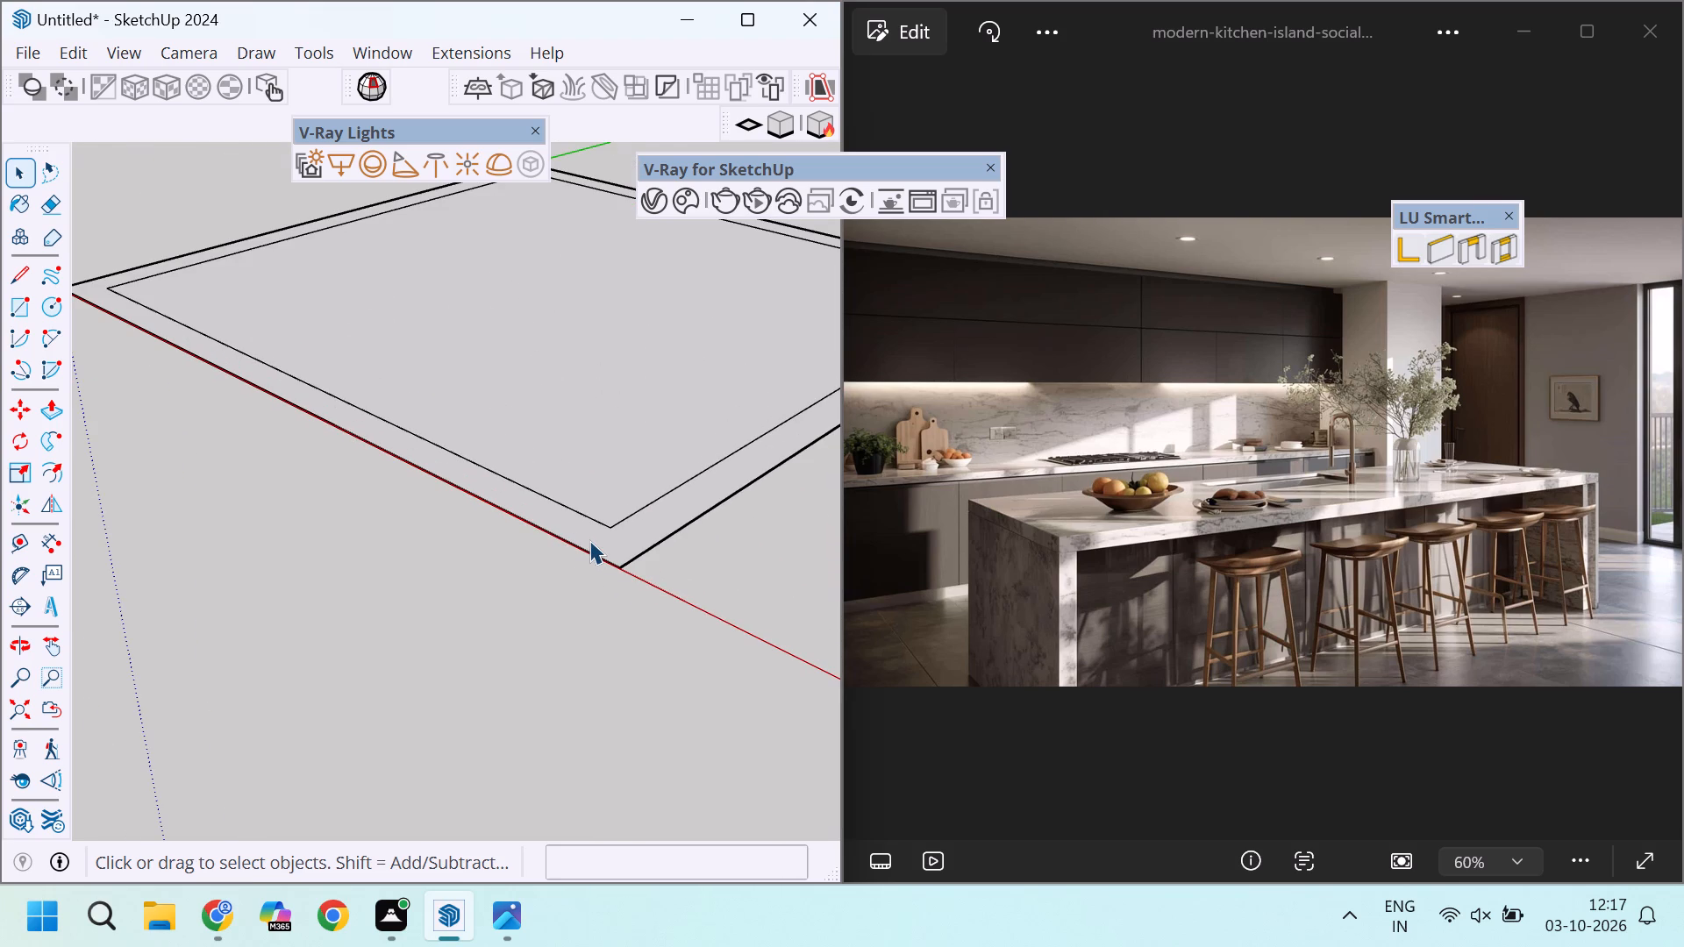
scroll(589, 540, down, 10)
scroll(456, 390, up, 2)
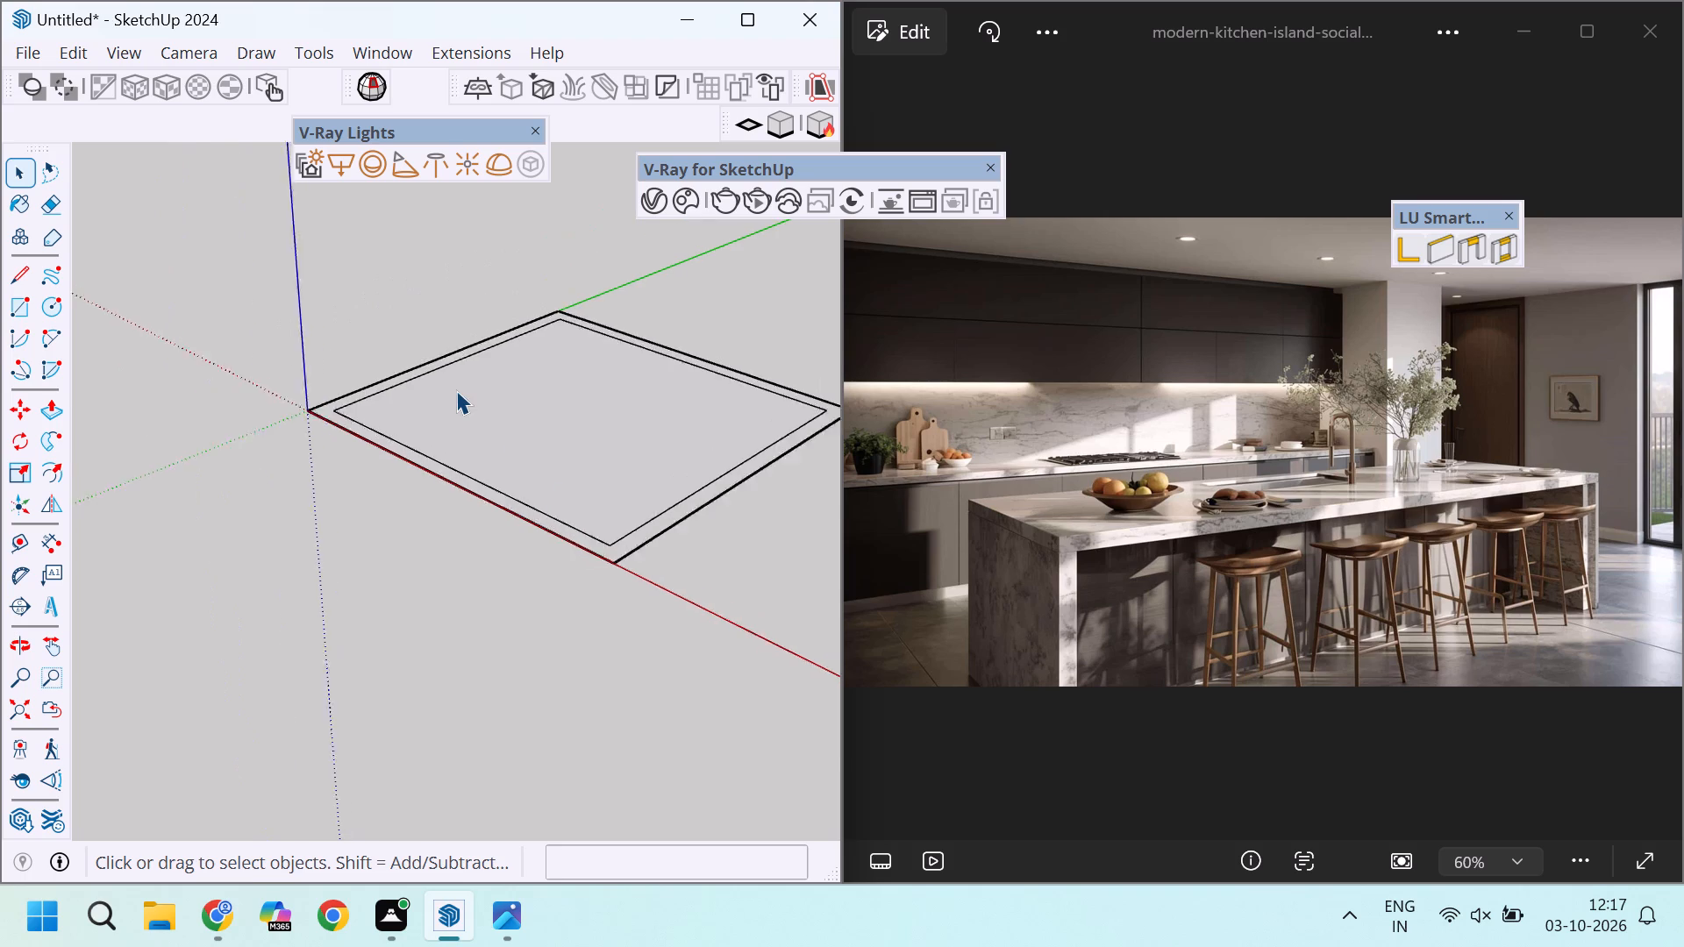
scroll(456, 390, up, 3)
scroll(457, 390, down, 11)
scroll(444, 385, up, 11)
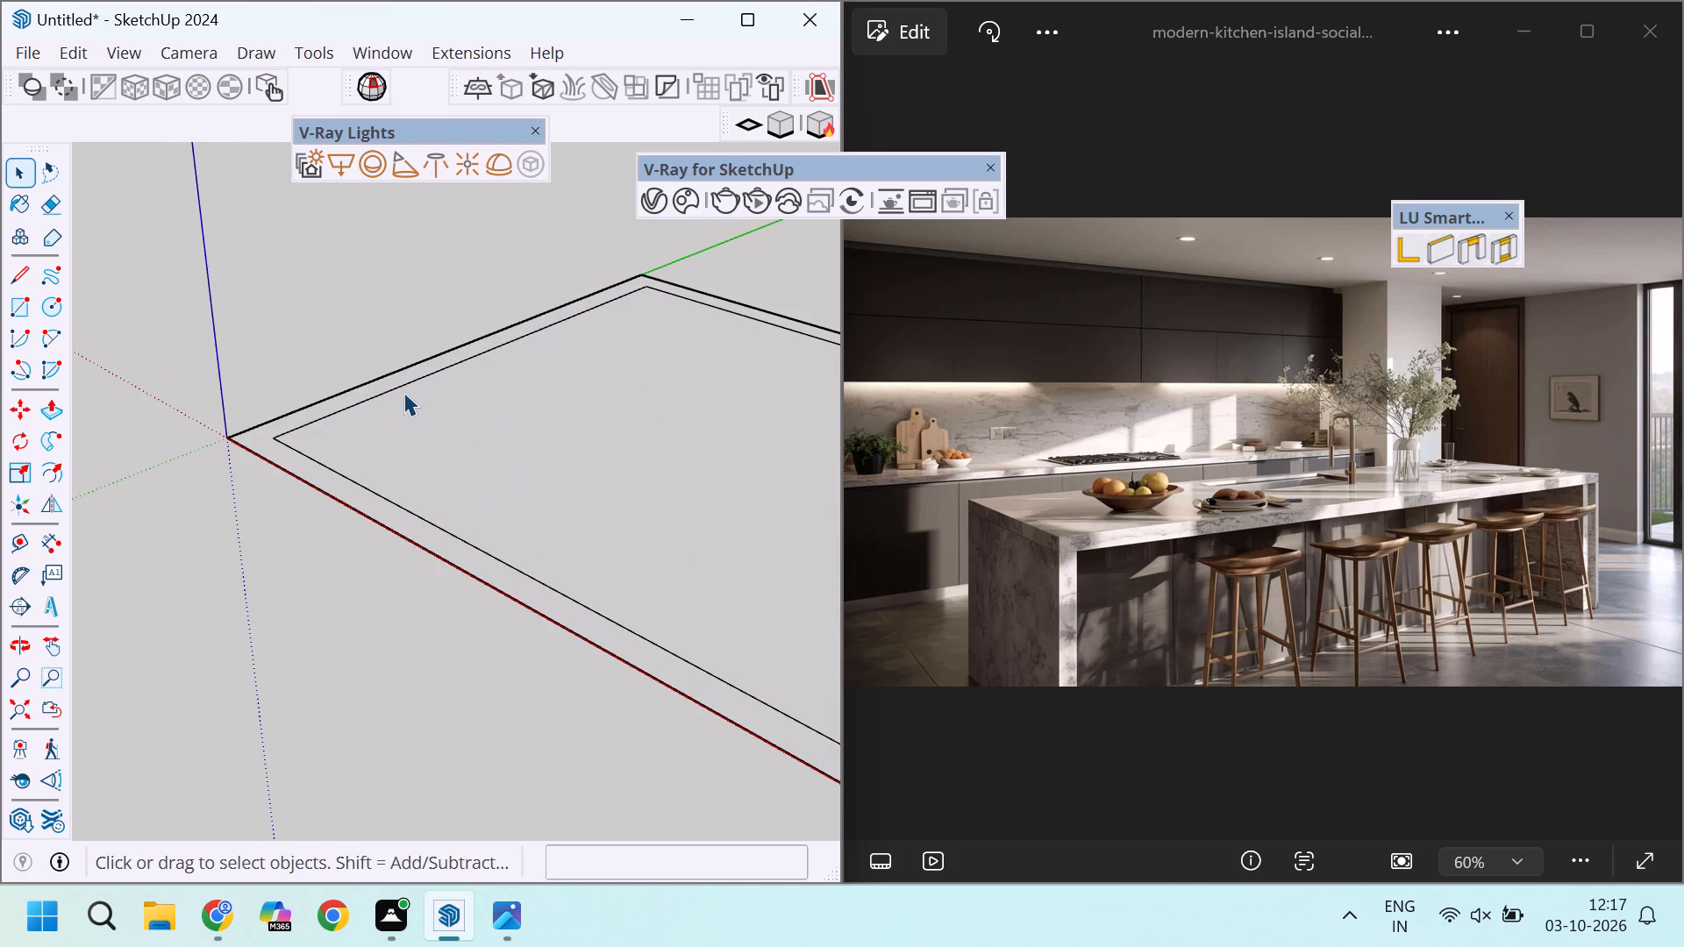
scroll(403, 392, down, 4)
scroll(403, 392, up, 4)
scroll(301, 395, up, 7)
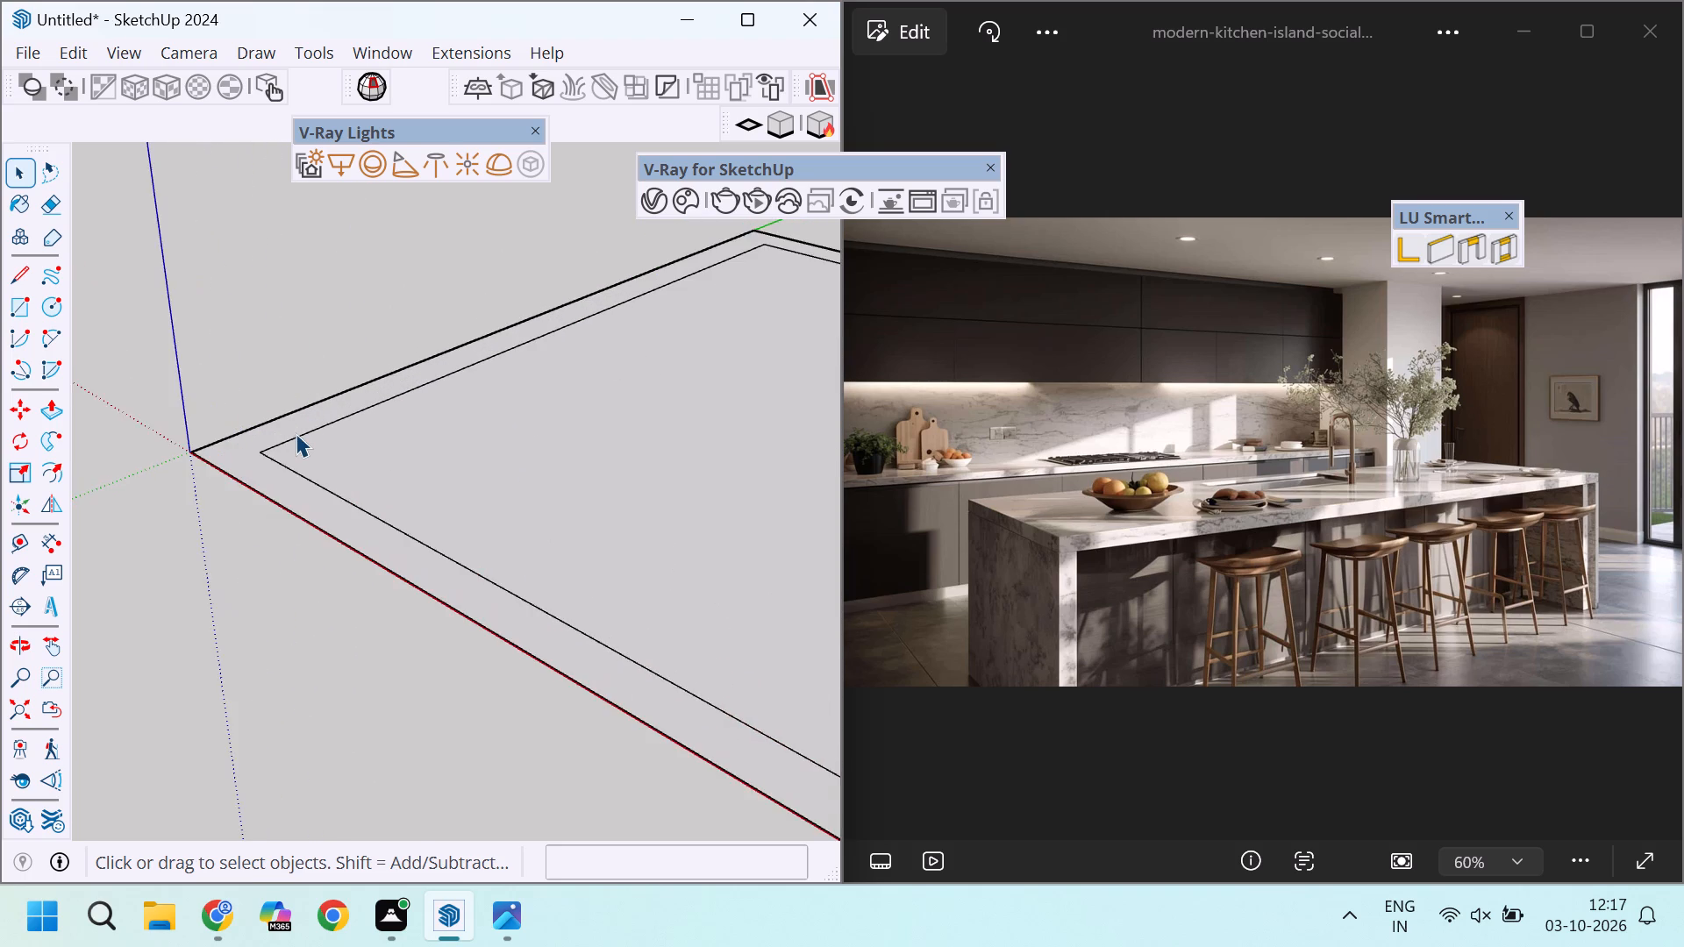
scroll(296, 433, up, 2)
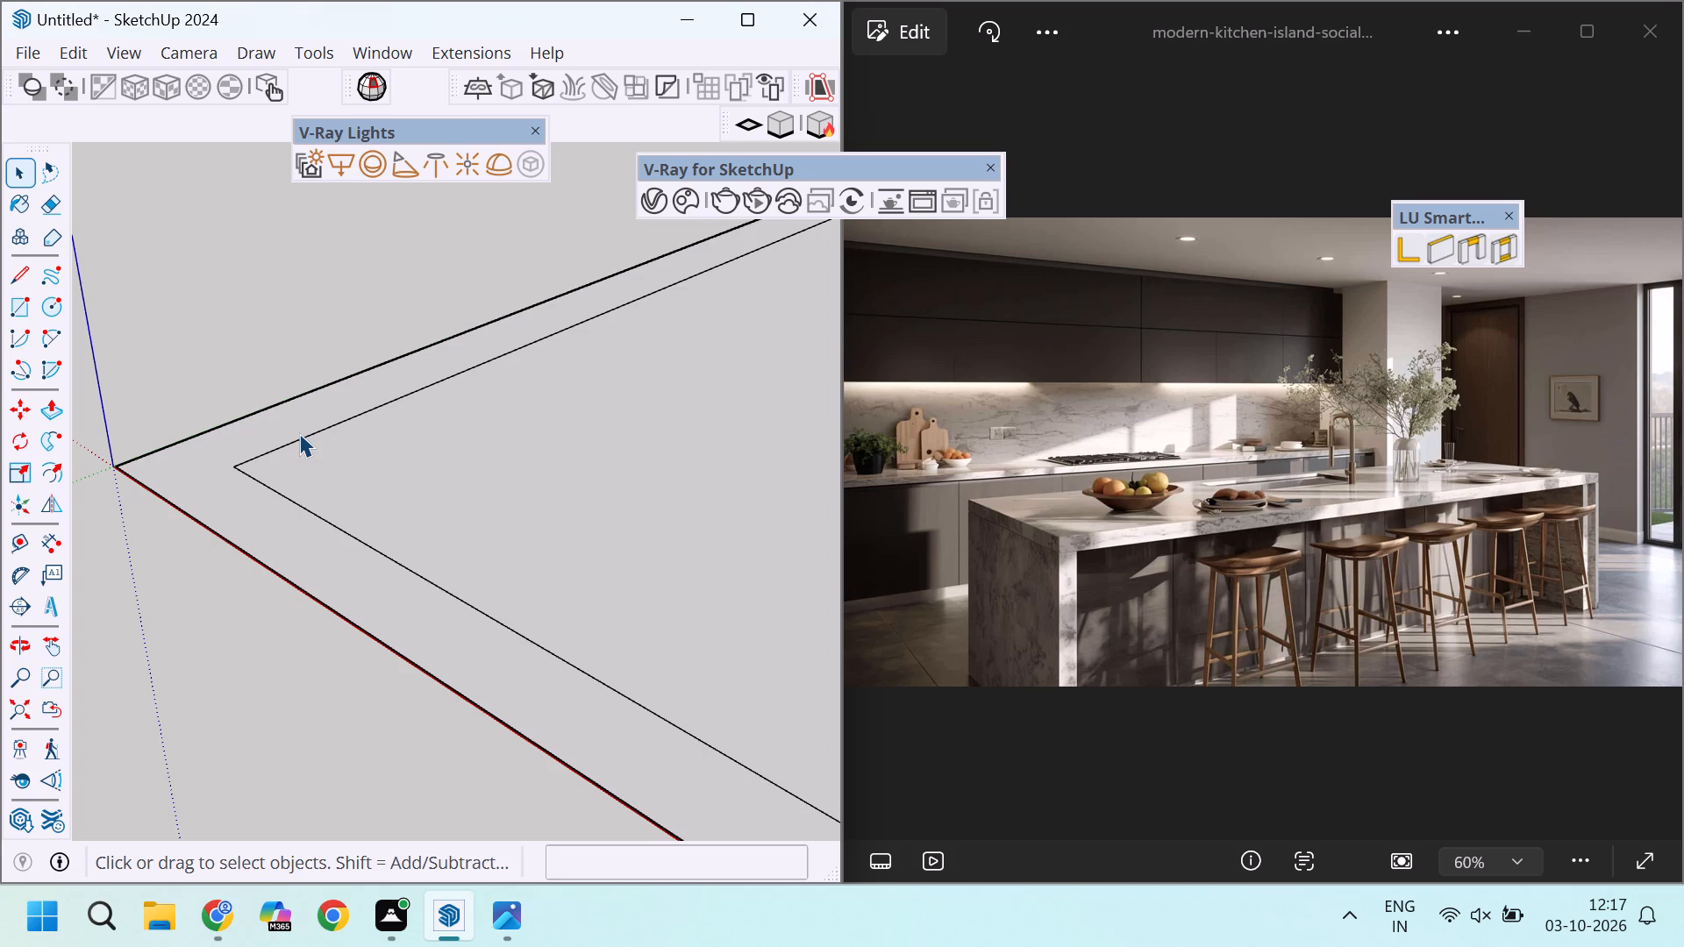
Draw a 6" line from the inner wall corner nearest the origin, along the inner edge parallel to the green axis.
scroll(318, 441, up, 4)
scroll(318, 441, down, 3)
scroll(318, 441, up, 4)
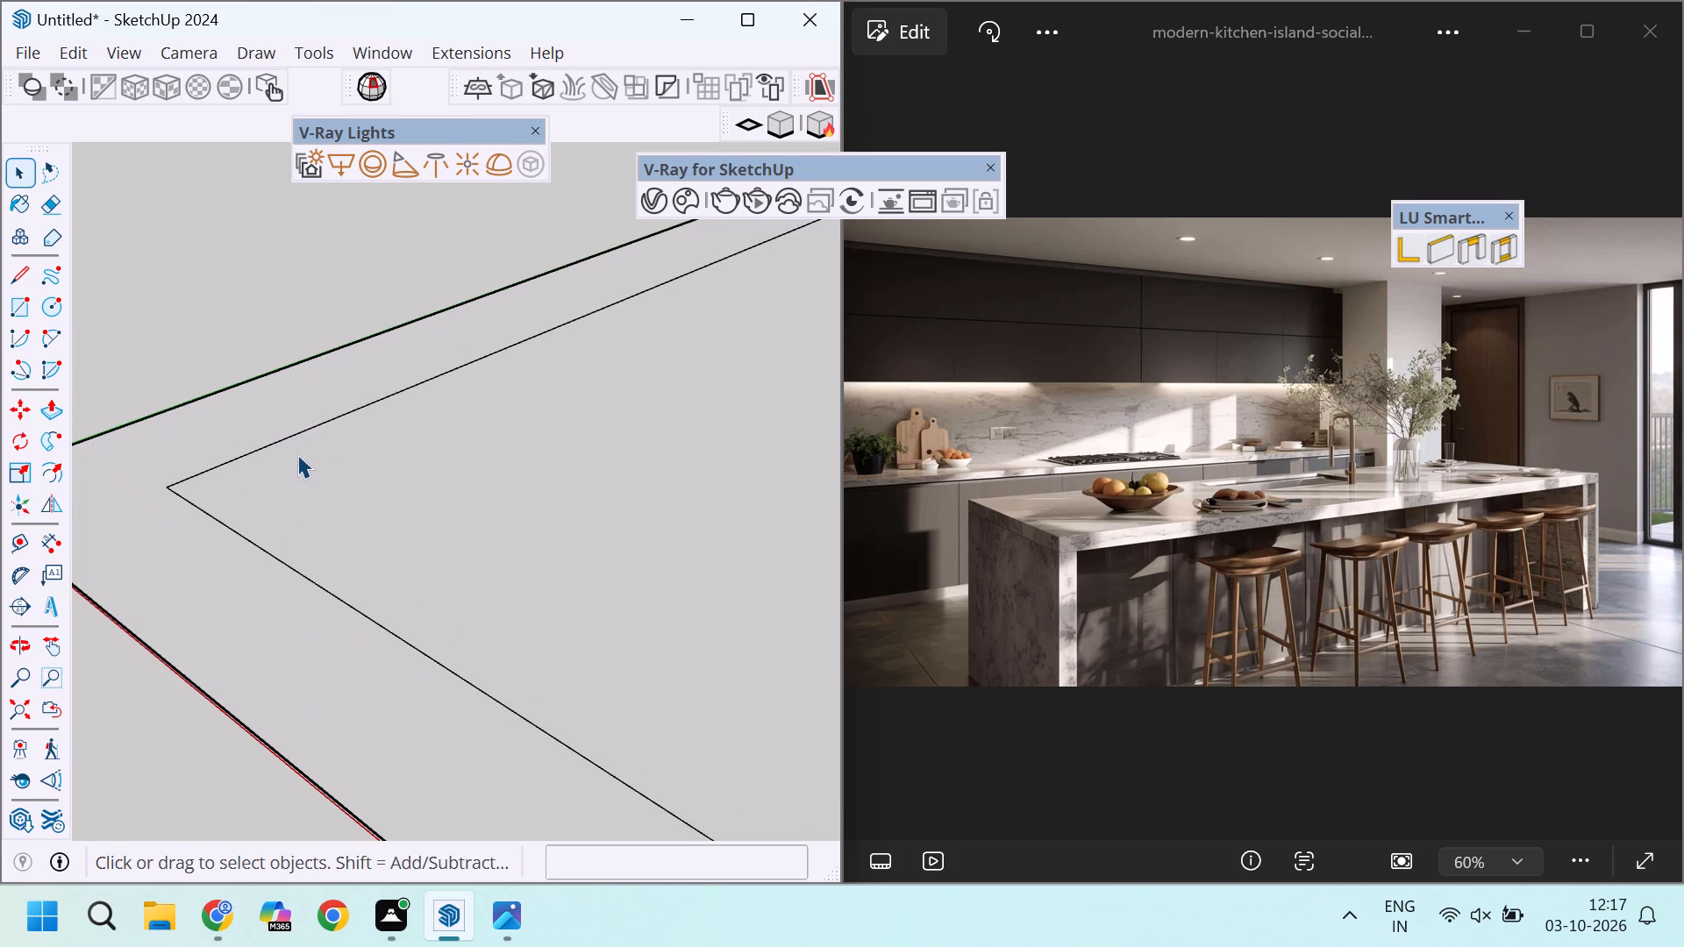
key(l)
click(167, 481)
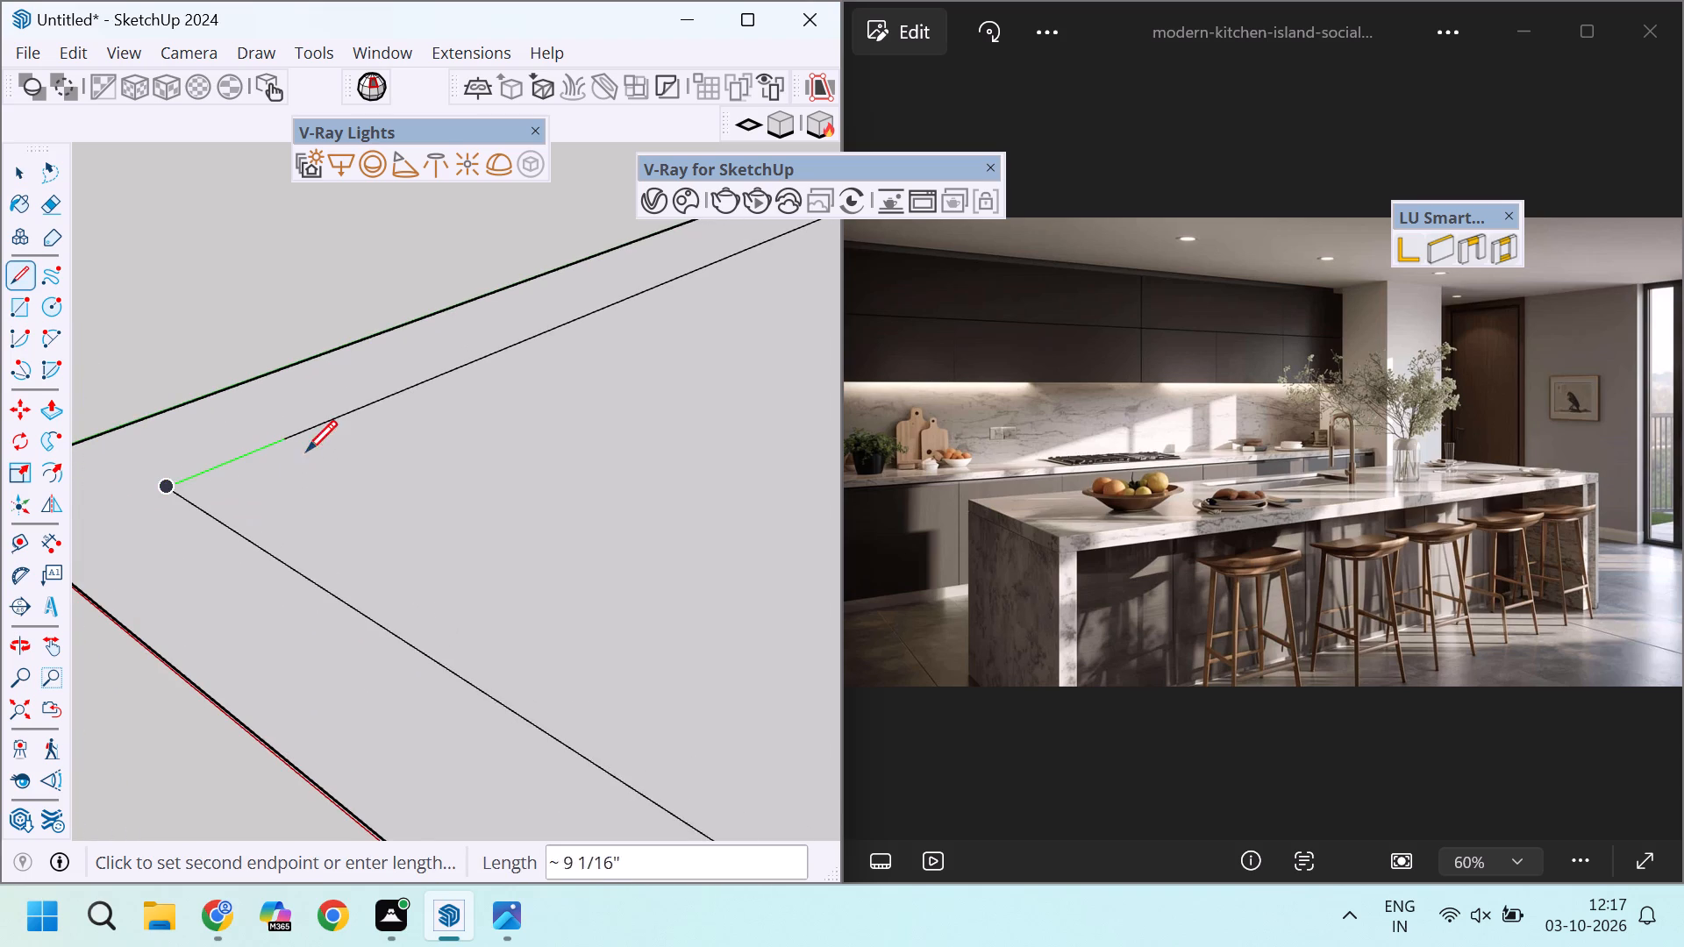
key(6)
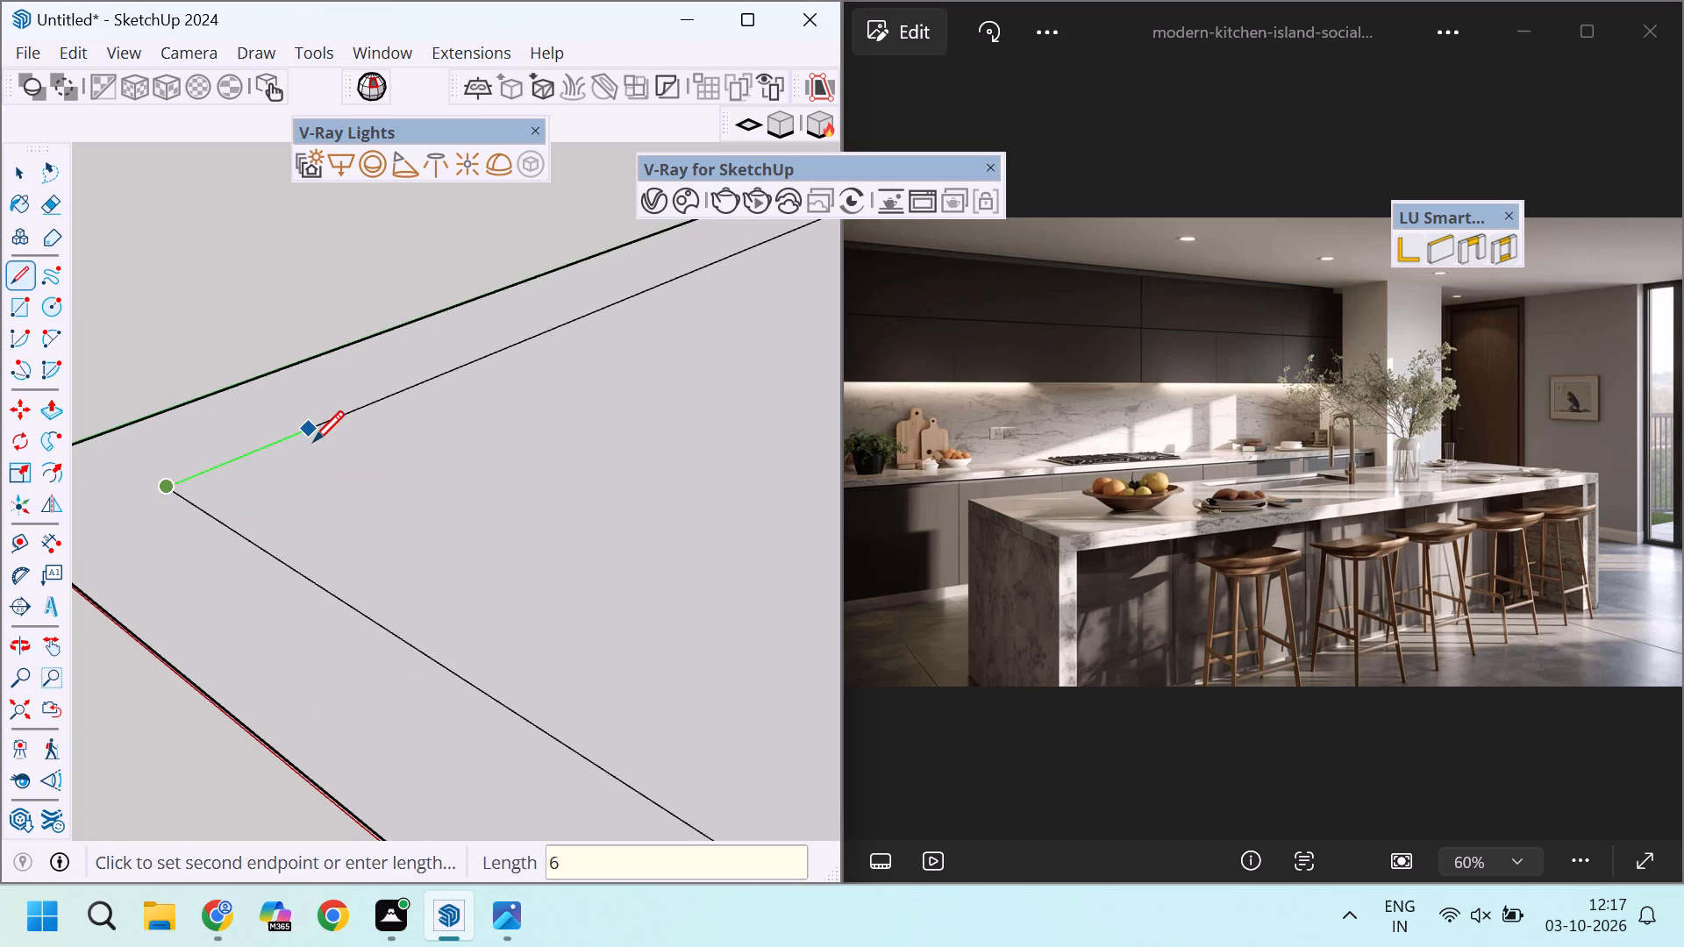
key(Return)
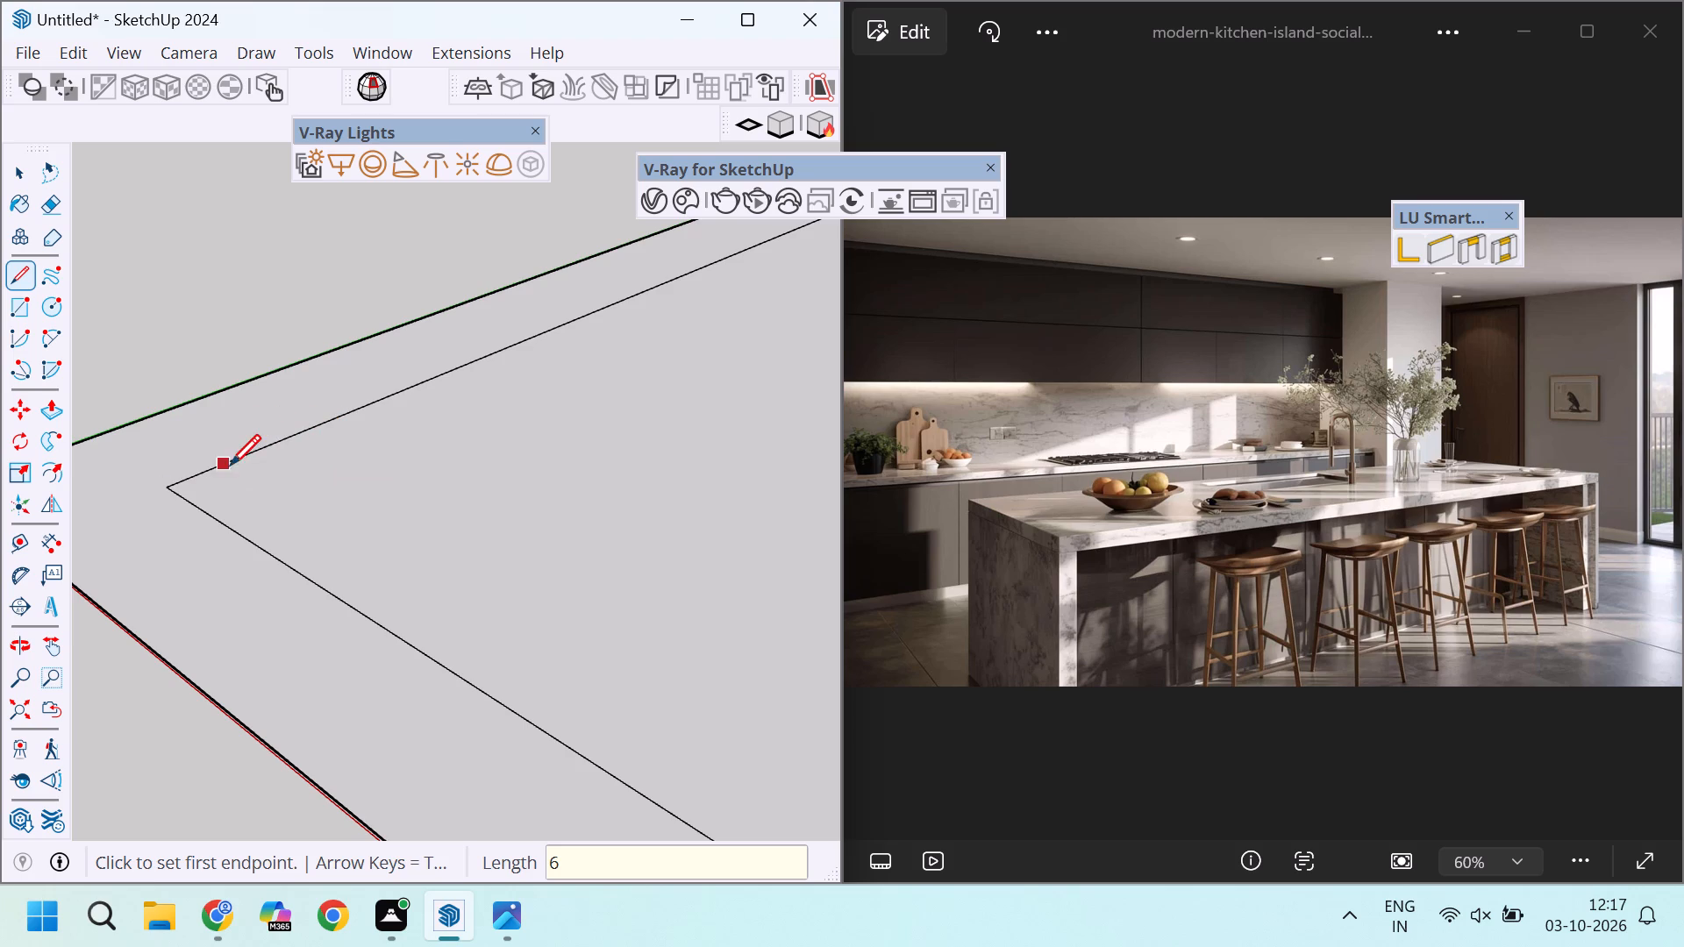
Draw a rectangle on the floor from the 6" mark along the inner wall edge toward the far inner corner.
key(r)
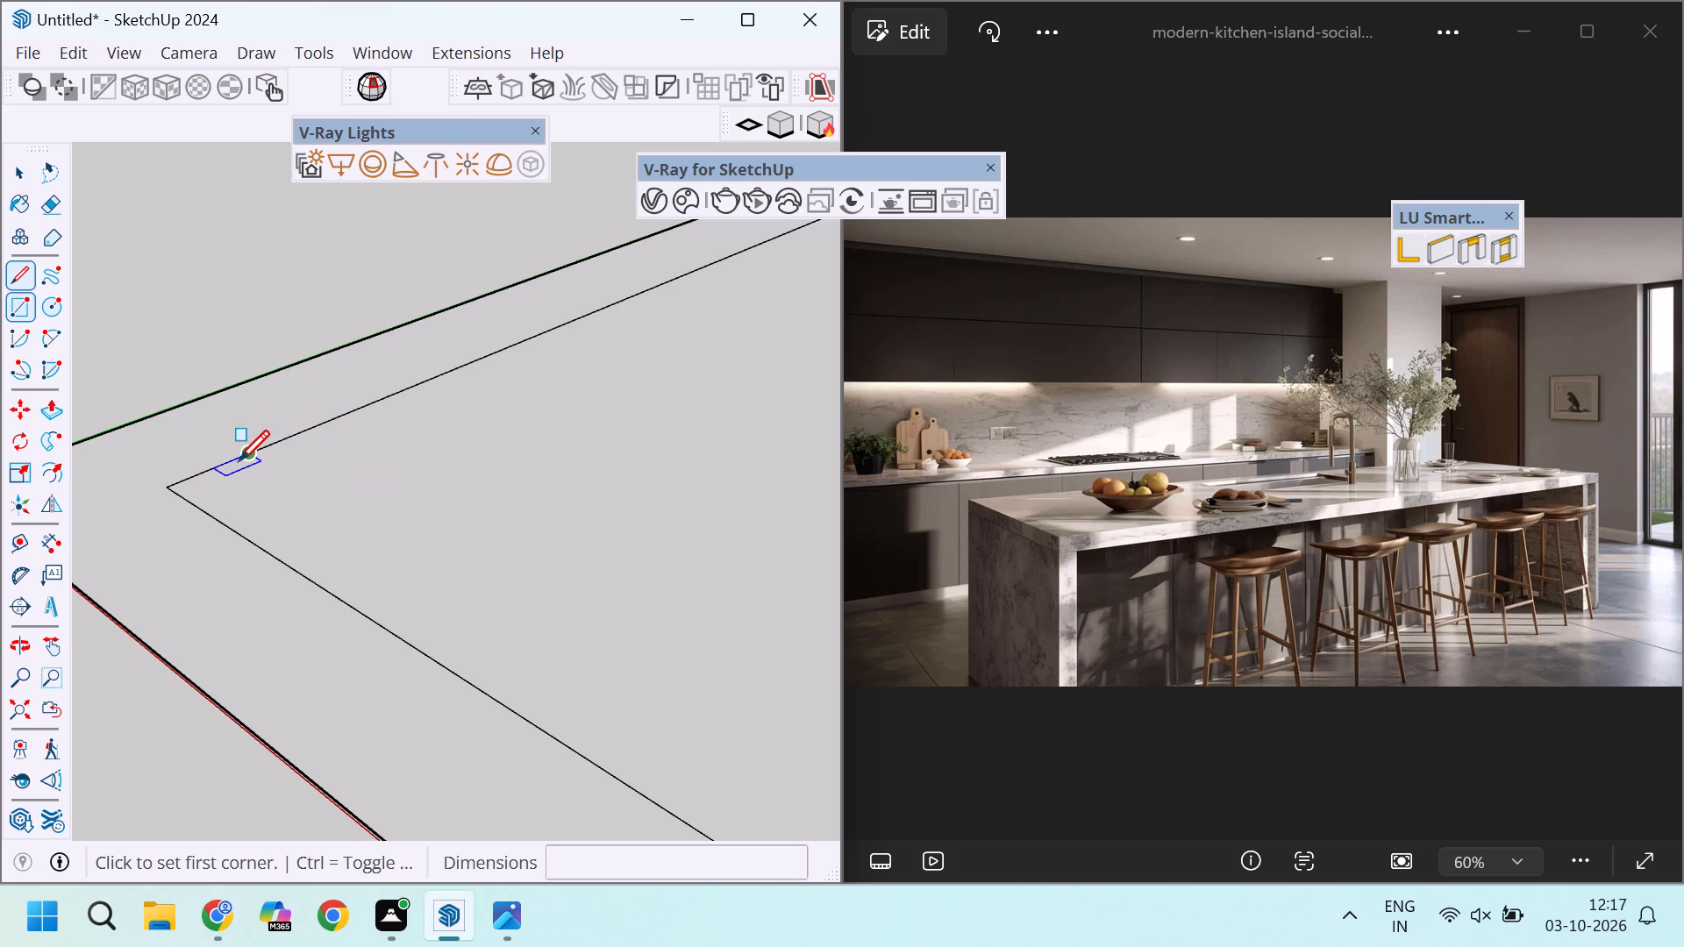
click(255, 456)
scroll(364, 459, down, 20)
scroll(364, 459, down, 2)
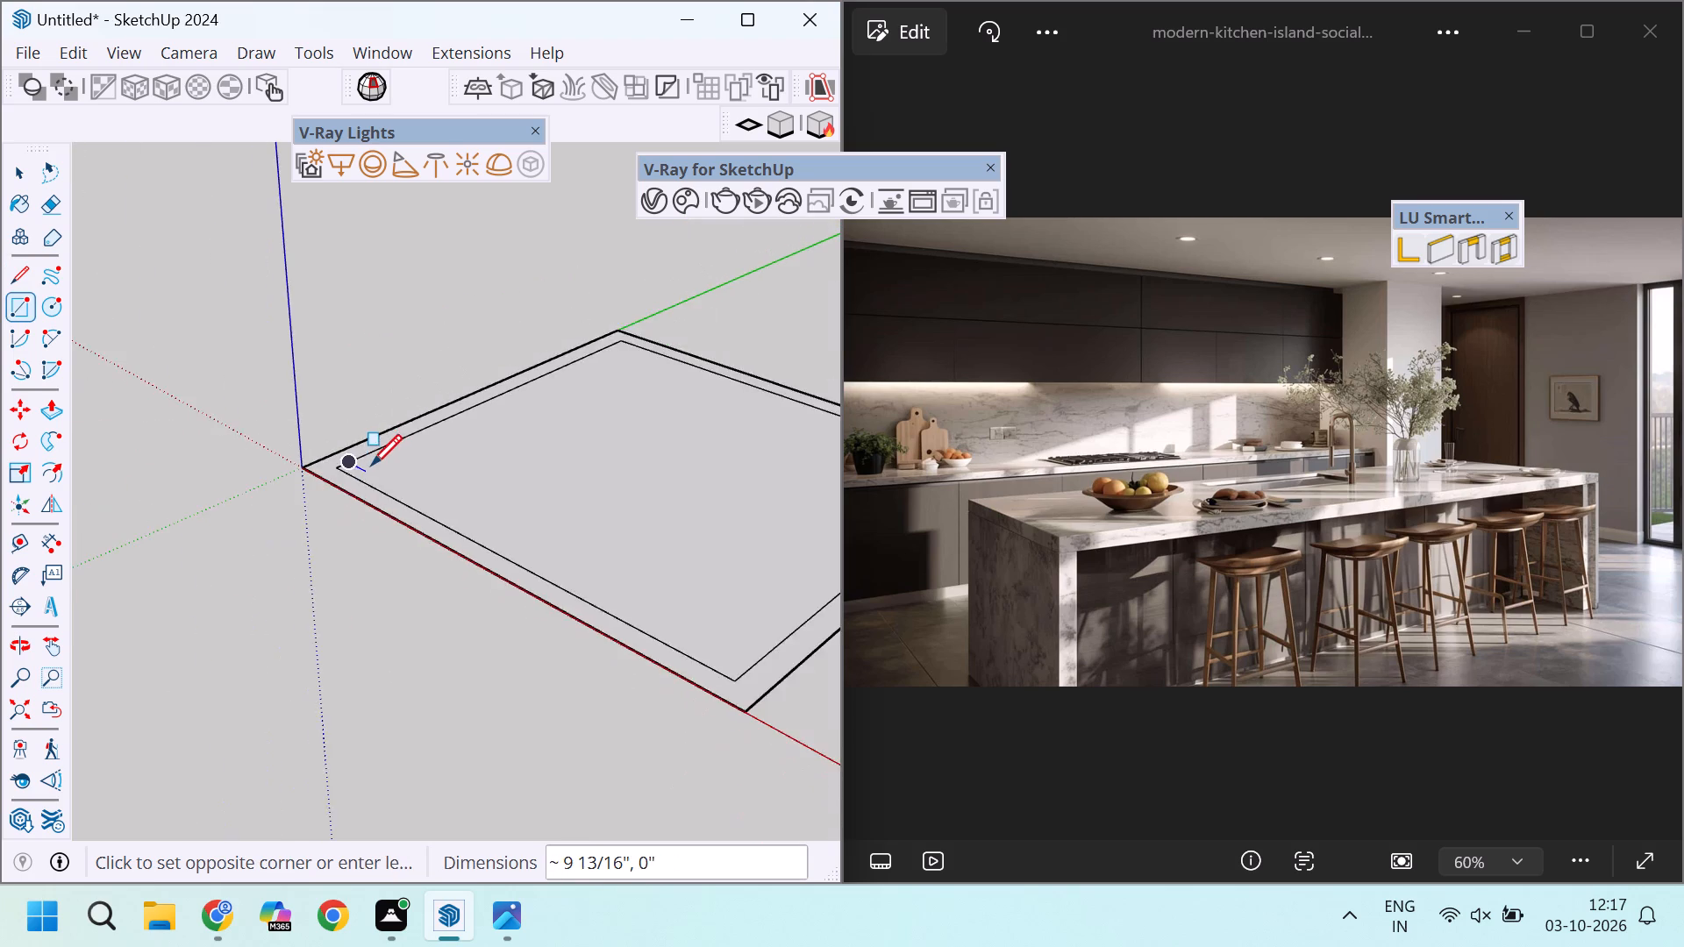
scroll(371, 465, down, 5)
scroll(465, 424, up, 16)
scroll(564, 406, down, 5)
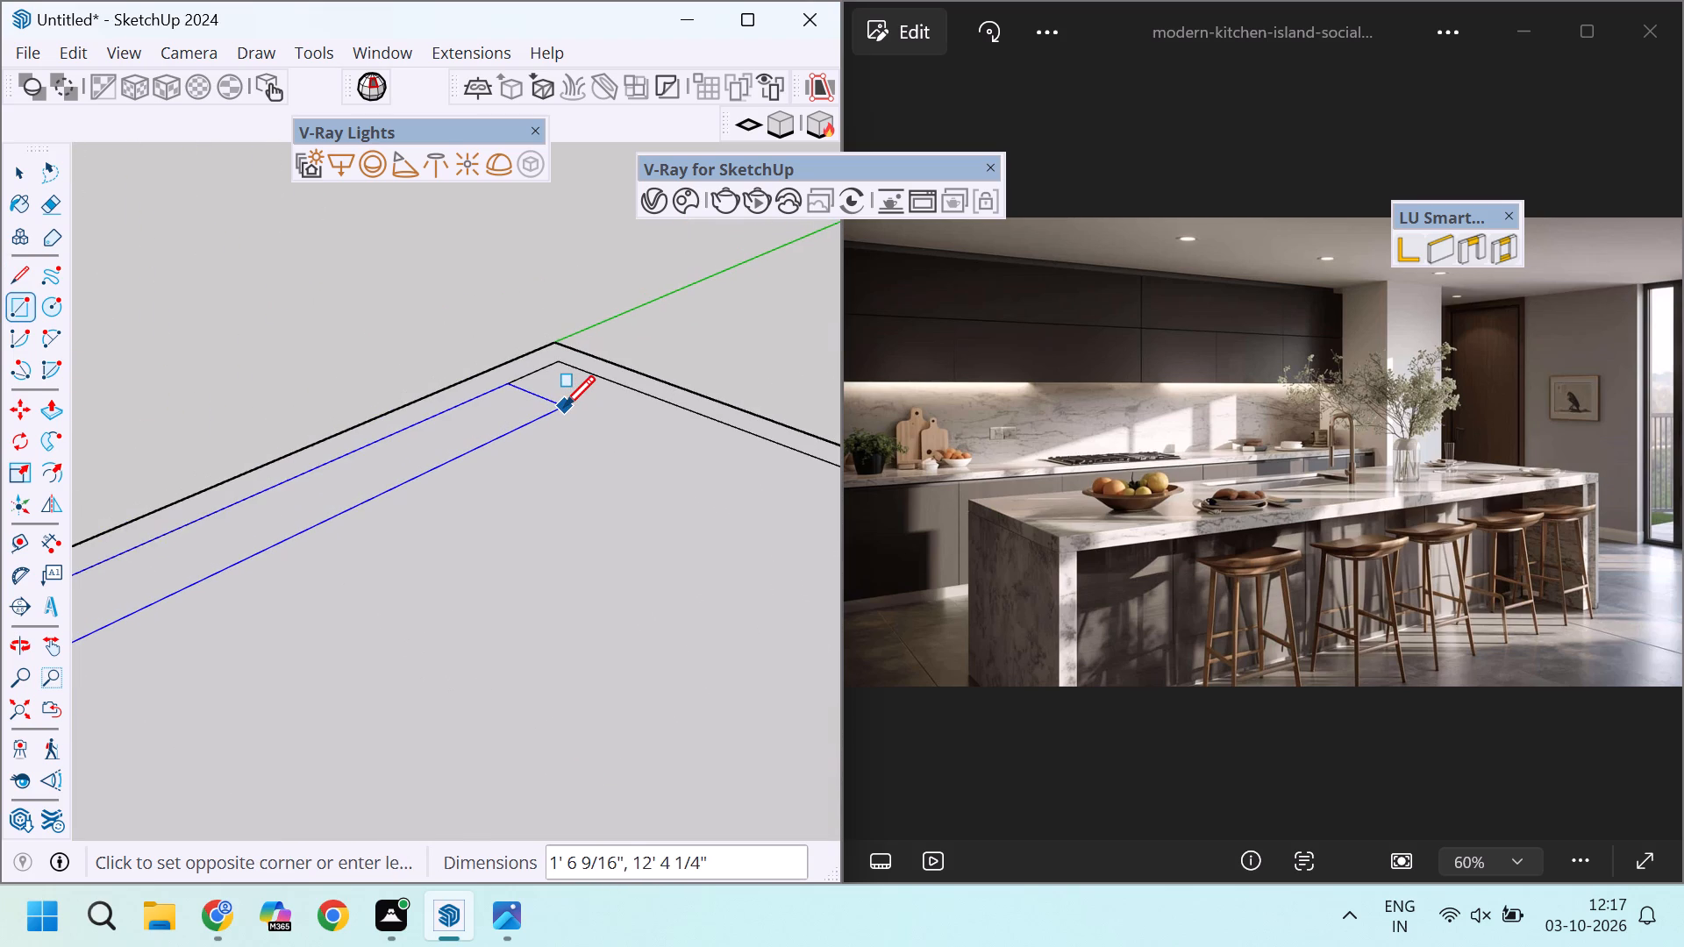
scroll(564, 406, down, 5)
scroll(637, 417, up, 4)
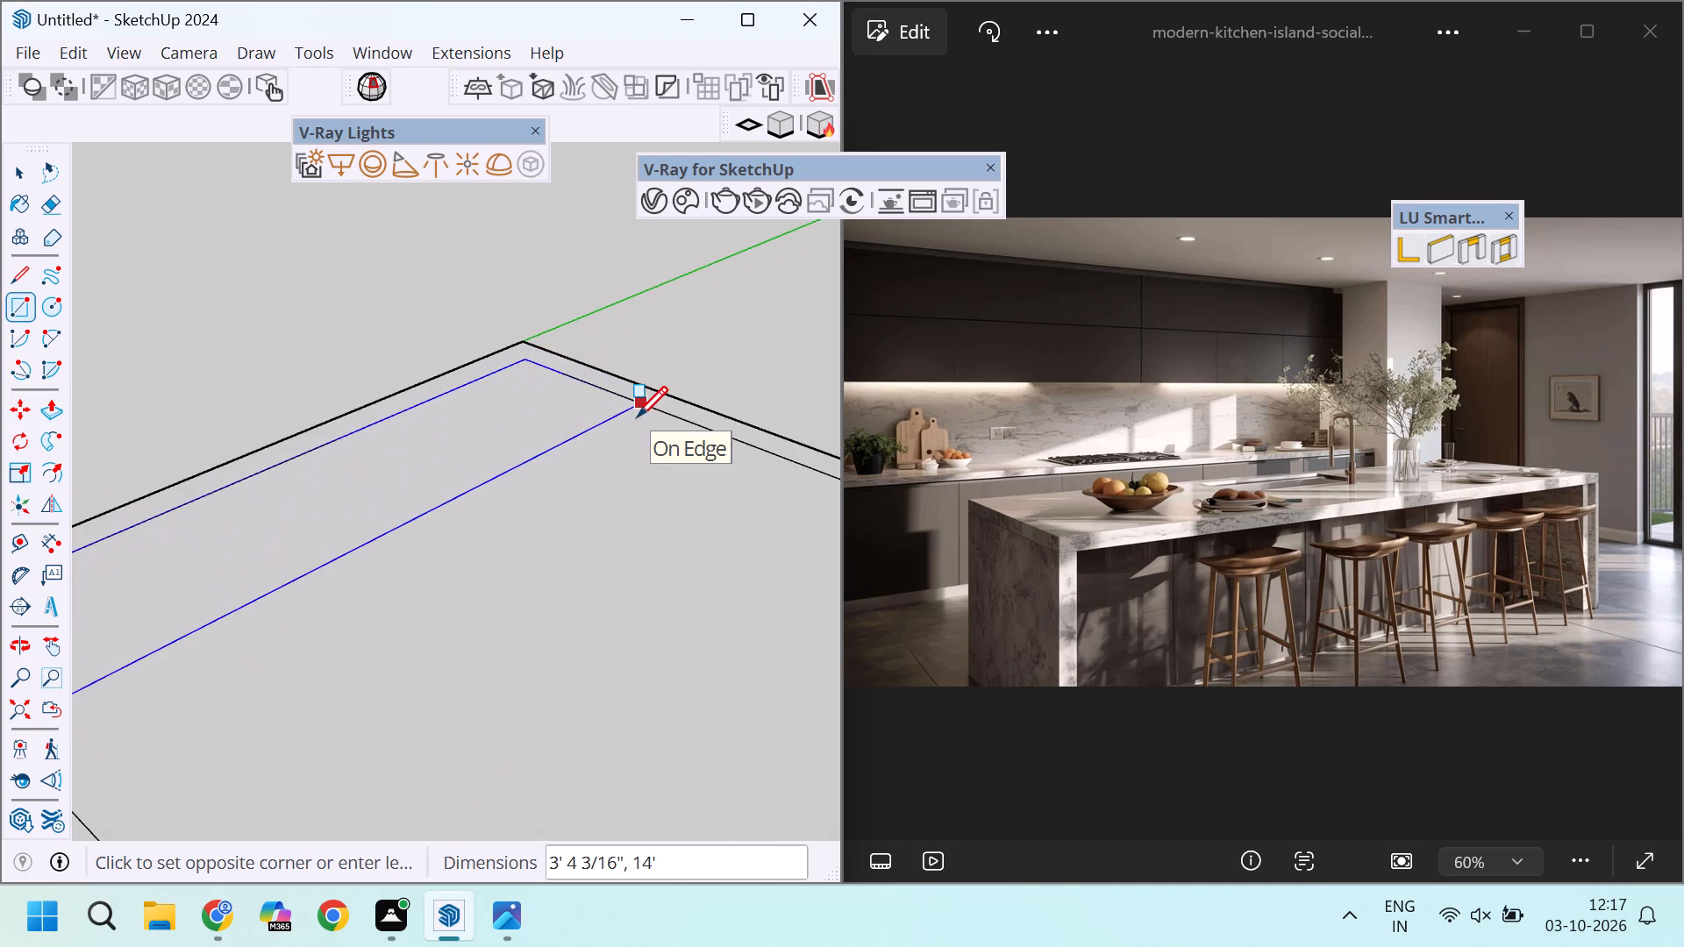
scroll(637, 417, up, 2)
scroll(637, 417, down, 4)
scroll(627, 418, up, 9)
scroll(592, 384, down, 5)
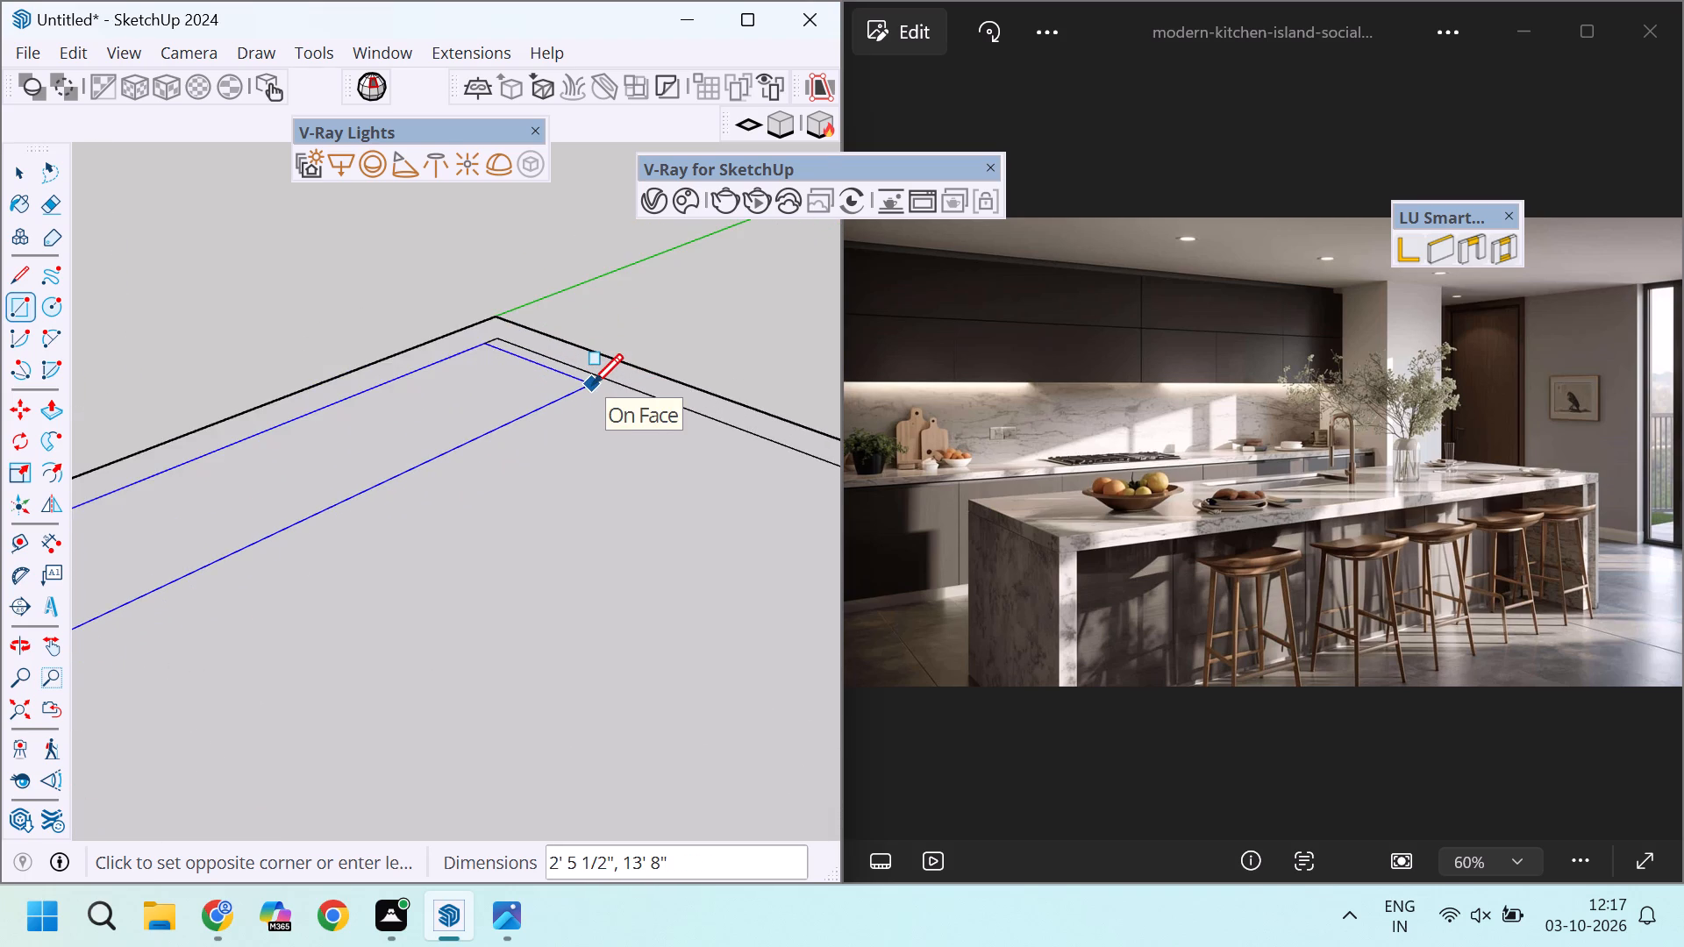
scroll(592, 384, down, 4)
scroll(592, 384, up, 5)
scroll(608, 372, down, 6)
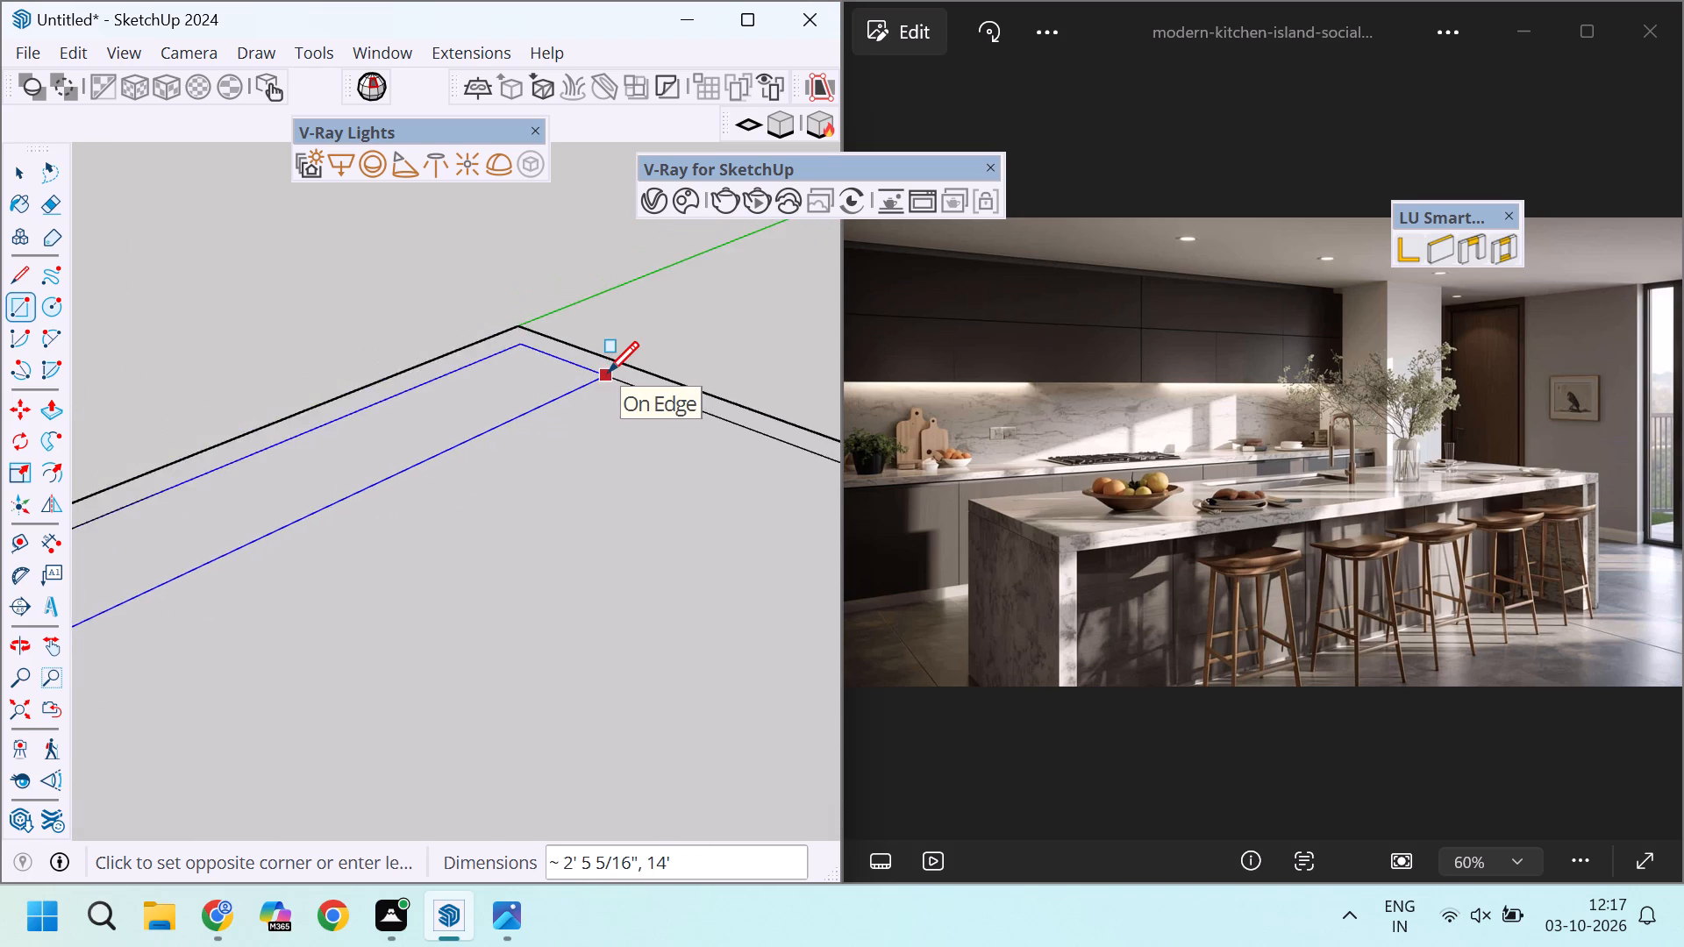
scroll(608, 372, down, 2)
scroll(585, 391, up, 4)
scroll(577, 402, down, 9)
scroll(537, 402, up, 3)
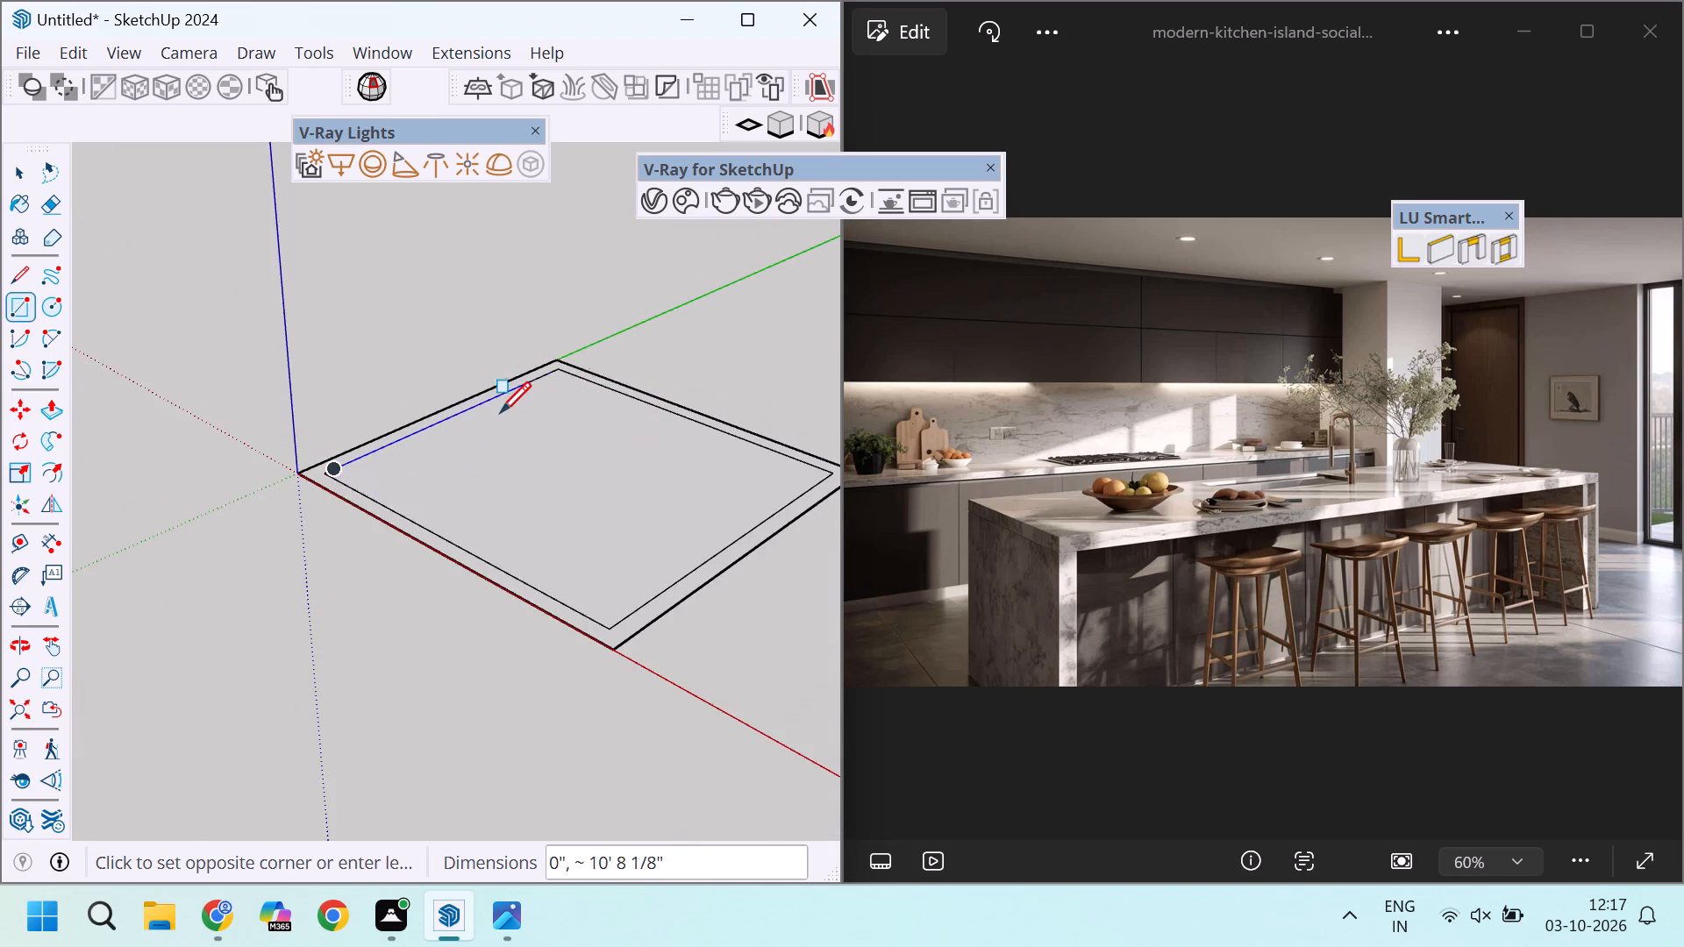
scroll(500, 412, up, 5)
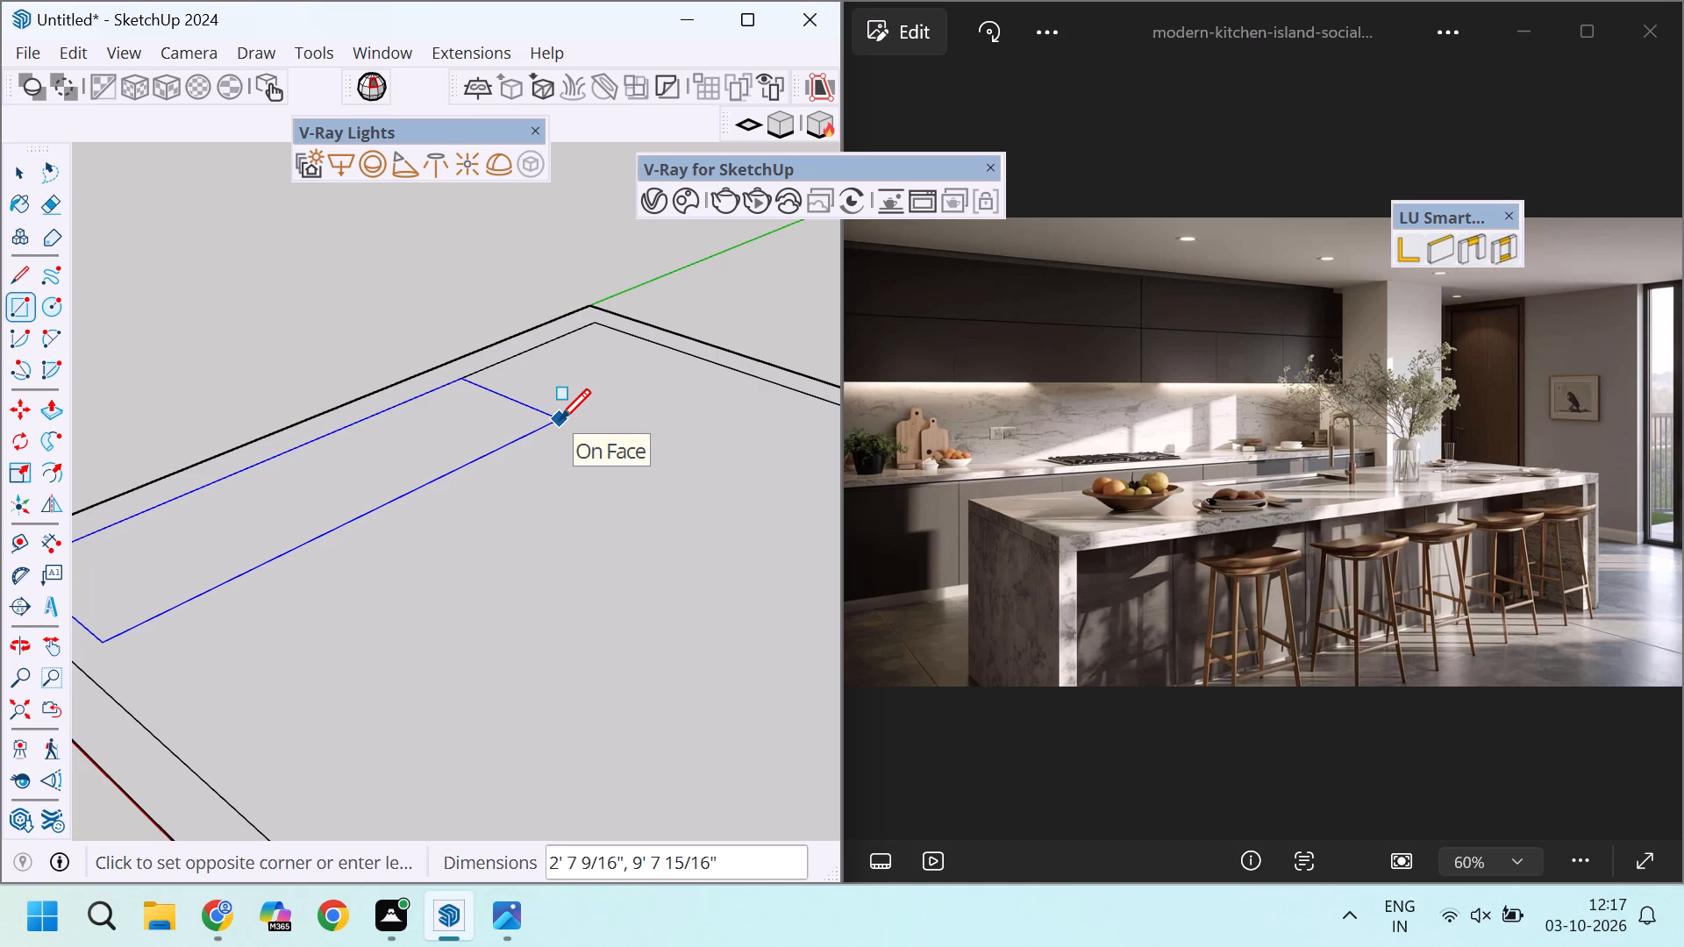
scroll(560, 419, down, 2)
scroll(560, 419, up, 3)
scroll(560, 419, down, 3)
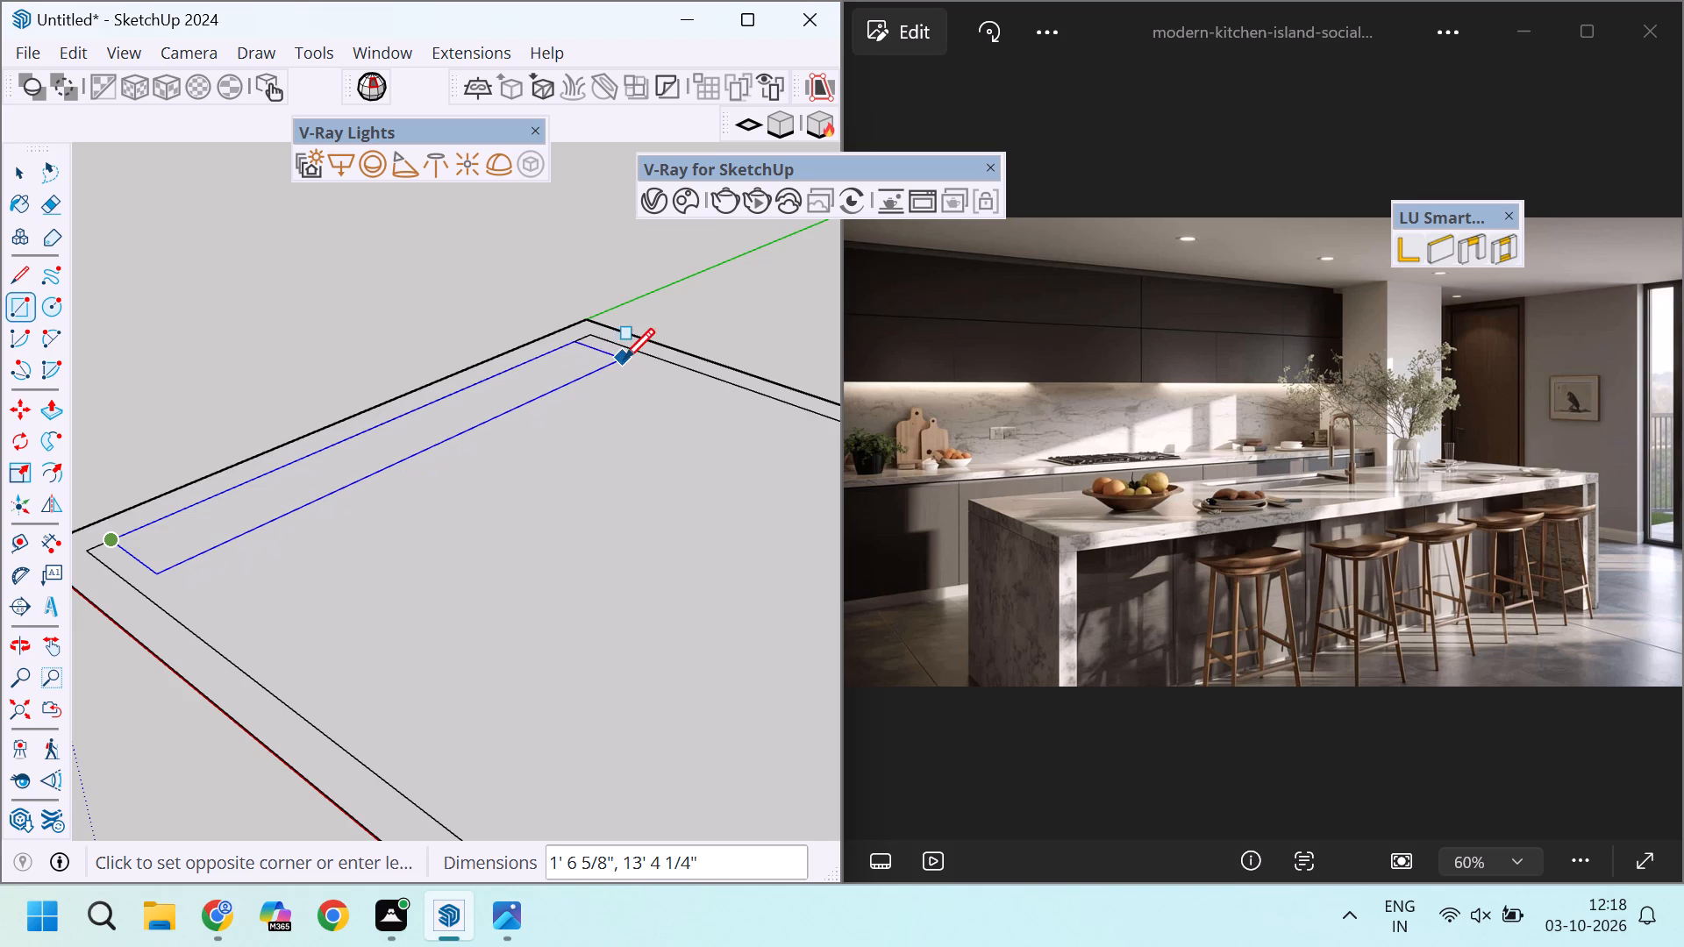
scroll(624, 359, up, 5)
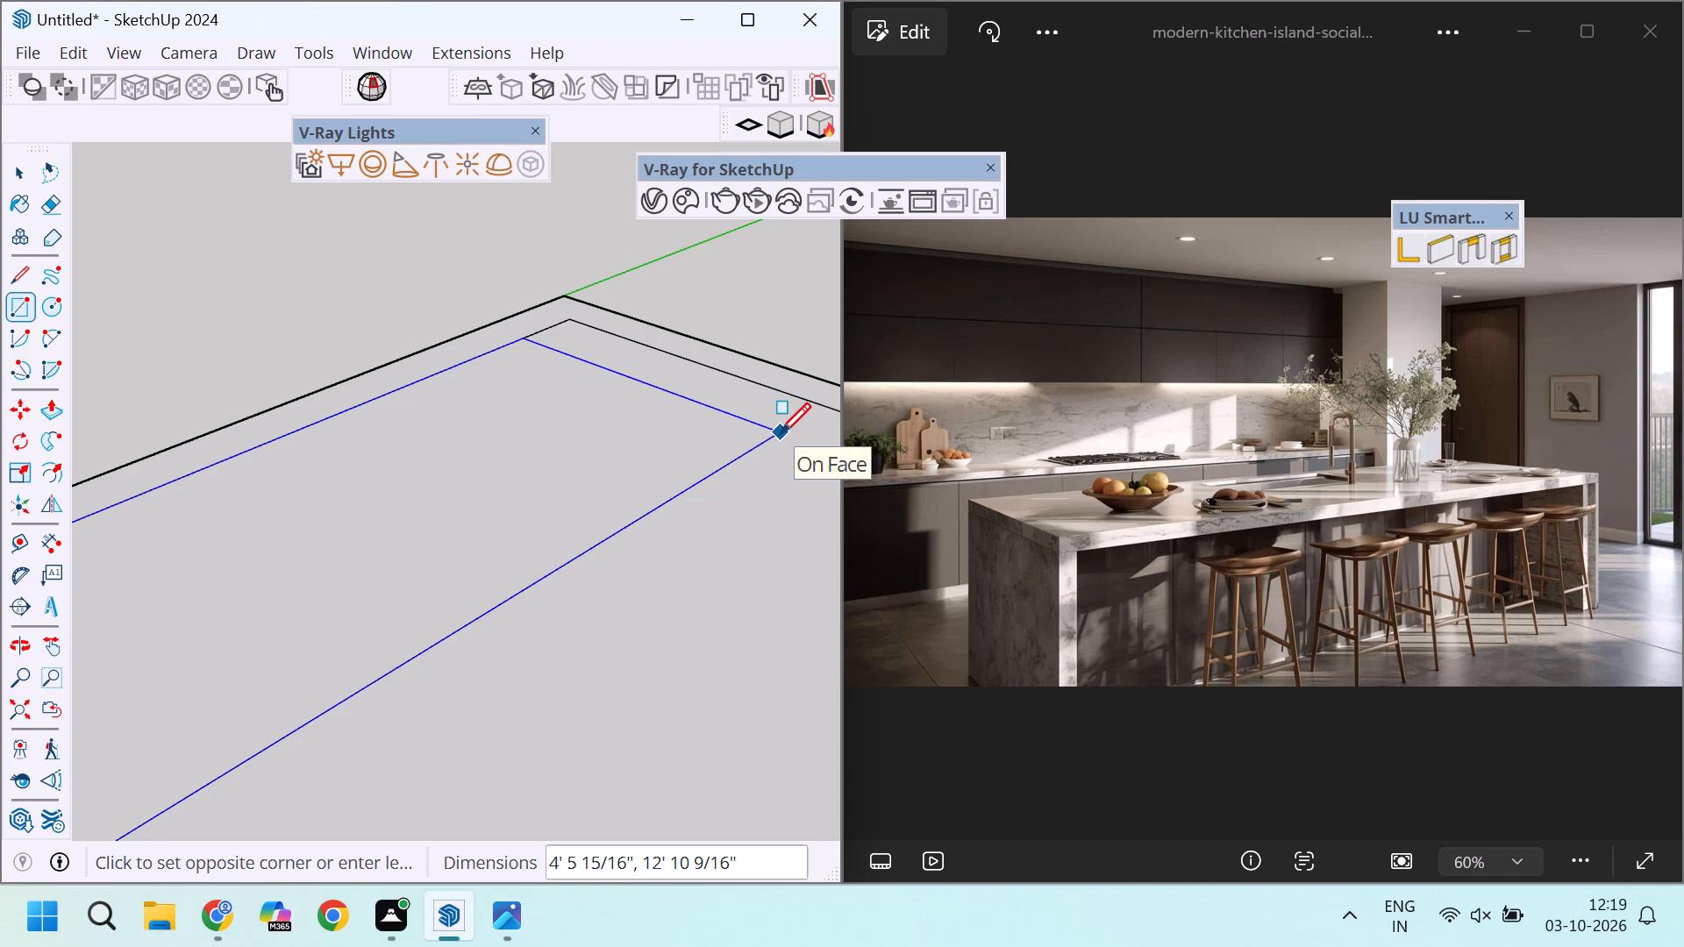
scroll(815, 424, down, 3)
scroll(815, 424, up, 3)
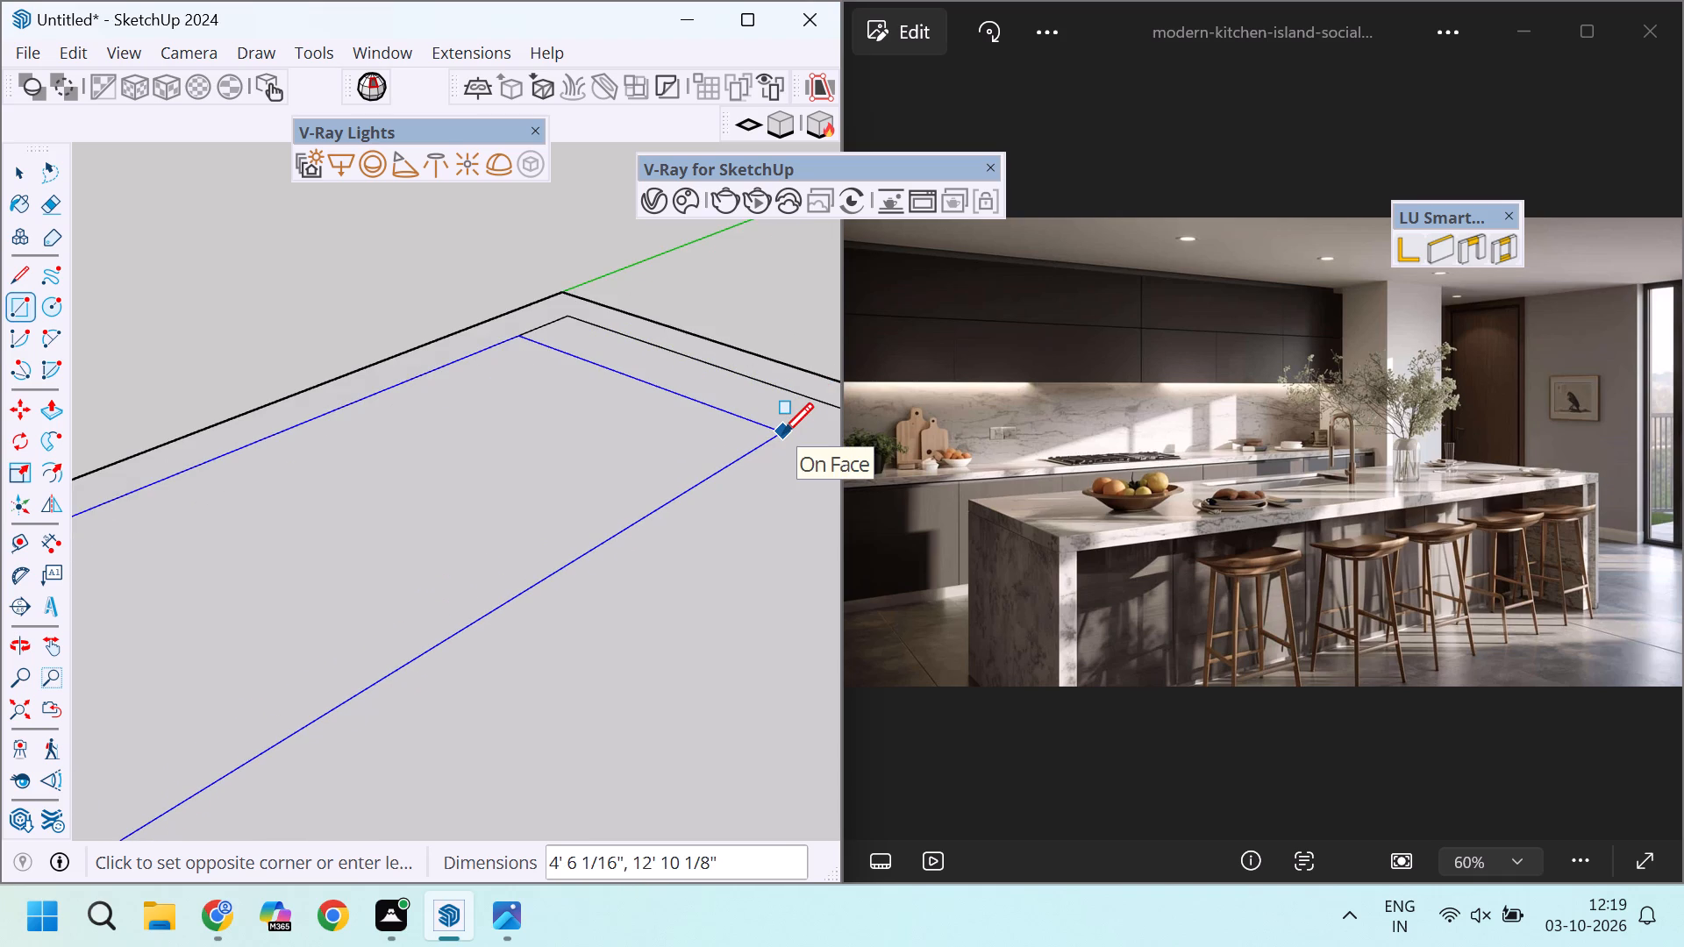
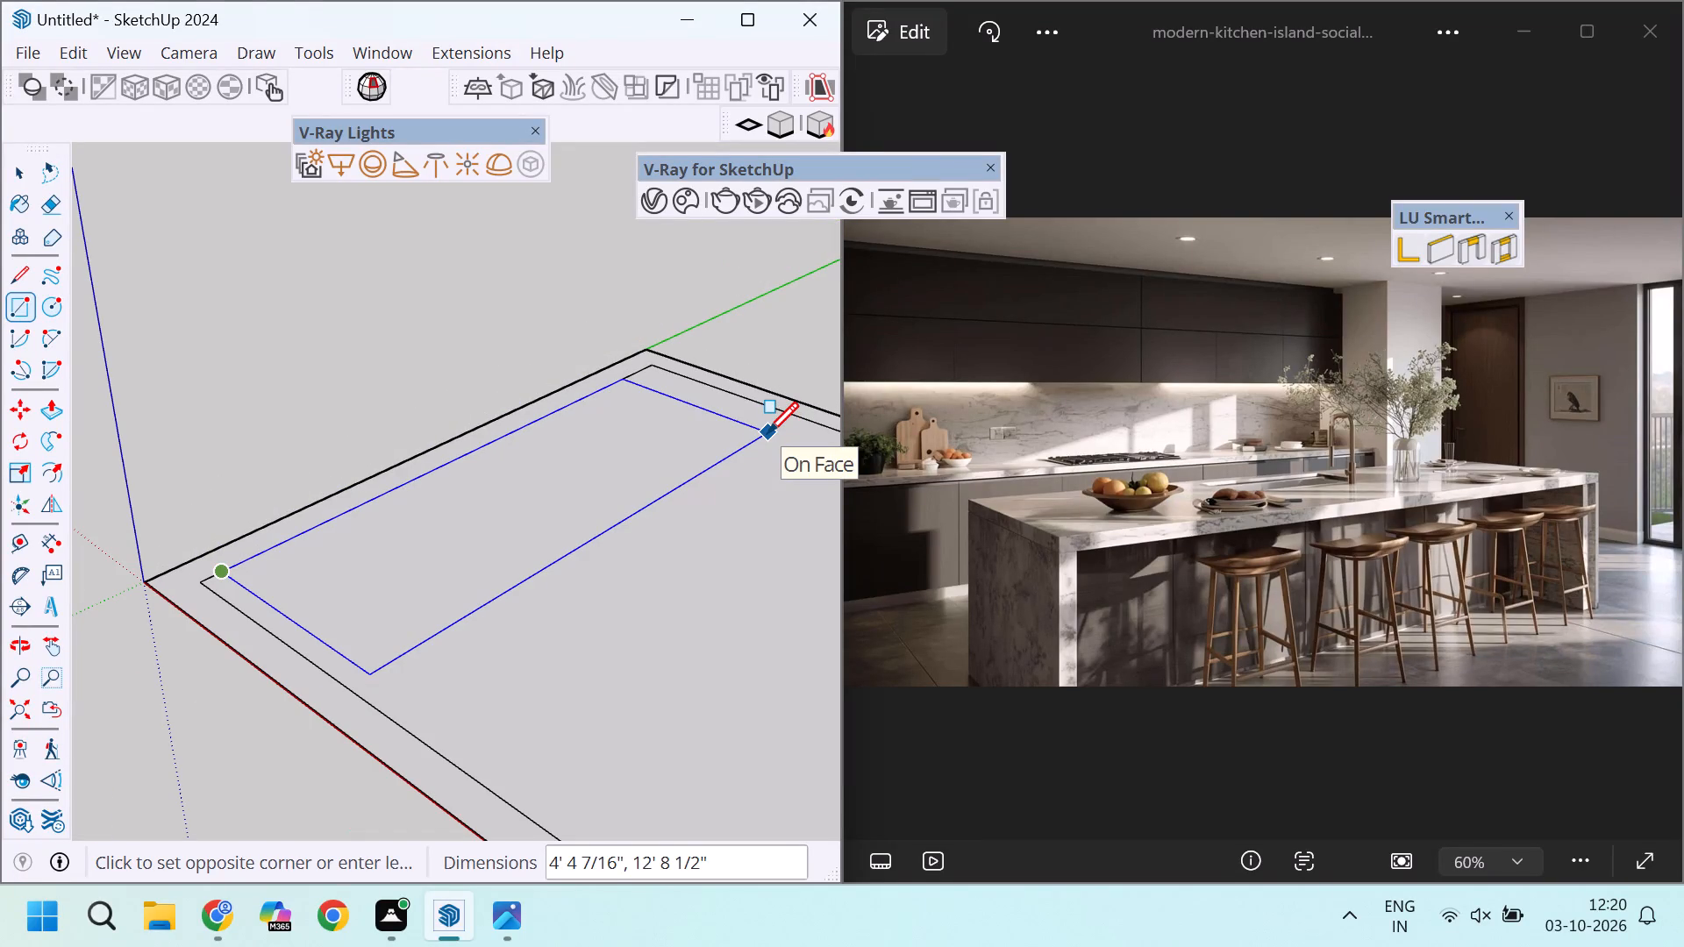
Set the size of the rectangle along the inner wall edge to 2' by 10'.
scroll(767, 432, up, 4)
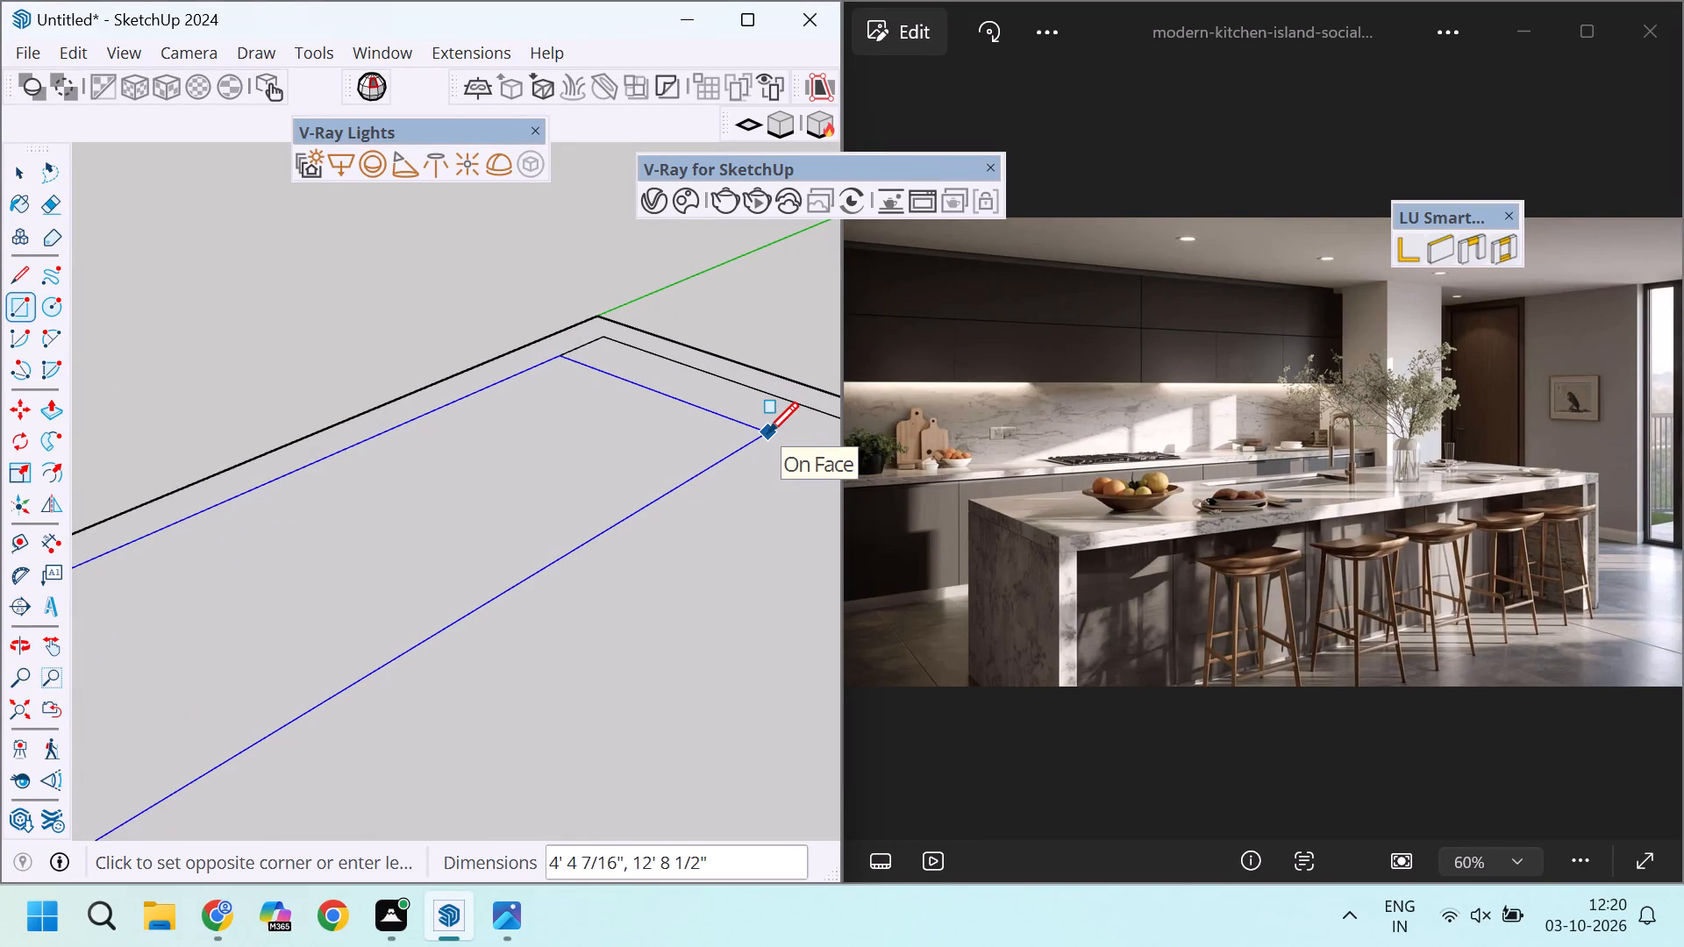
scroll(802, 406, up, 4)
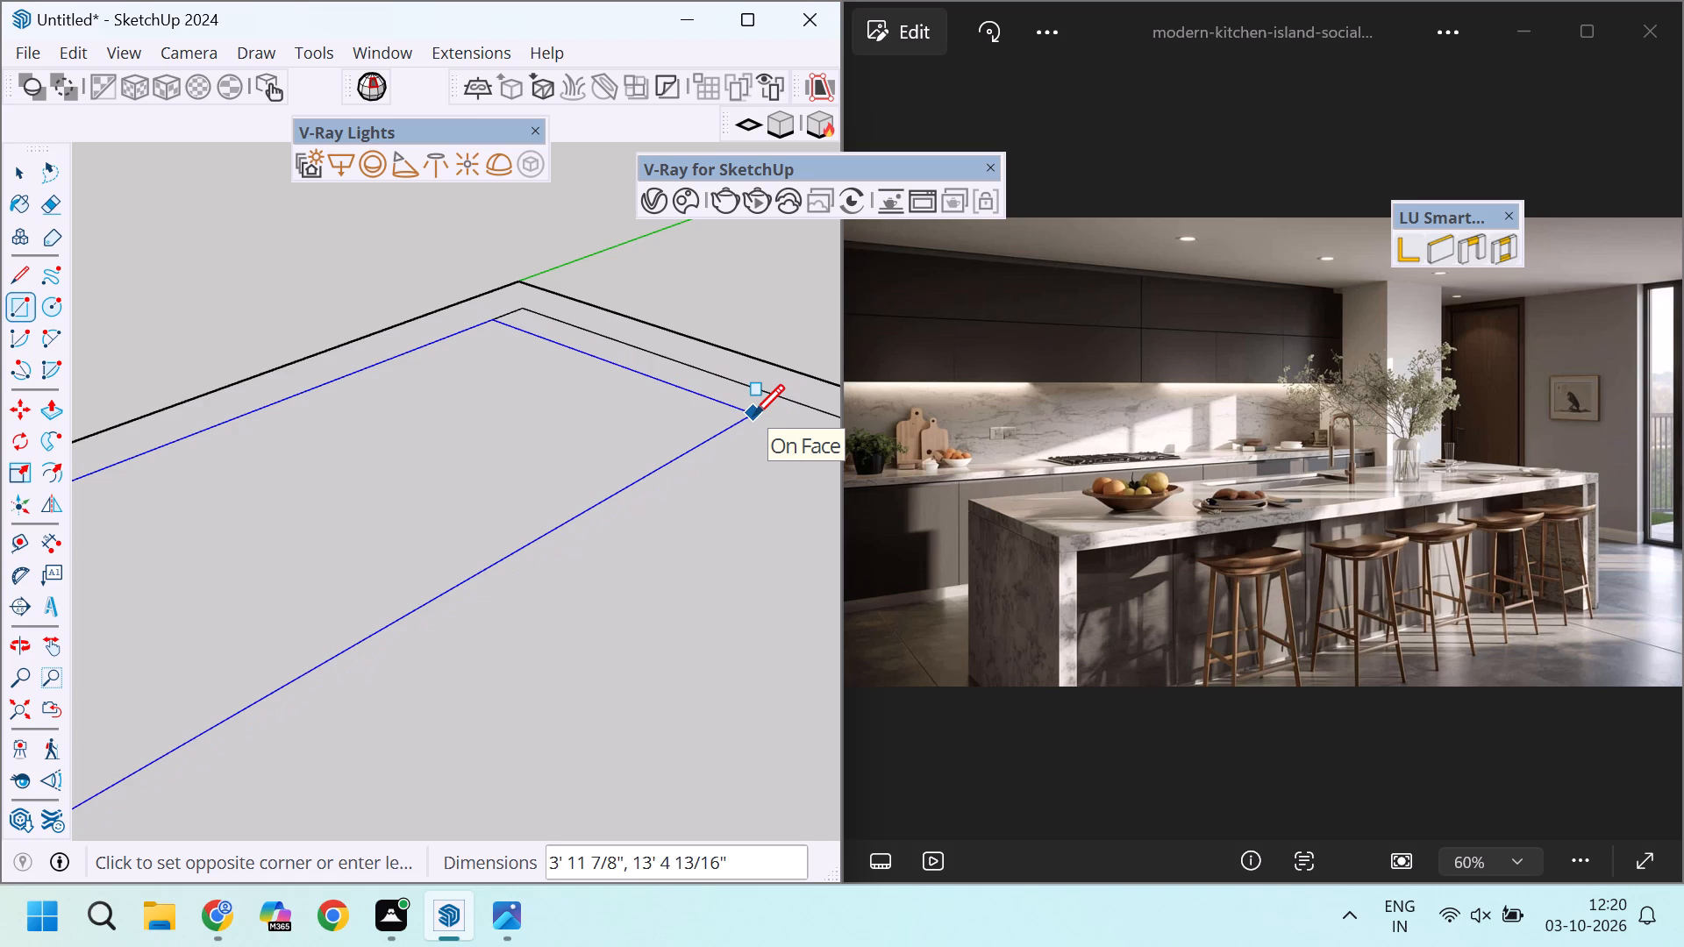
key(2)
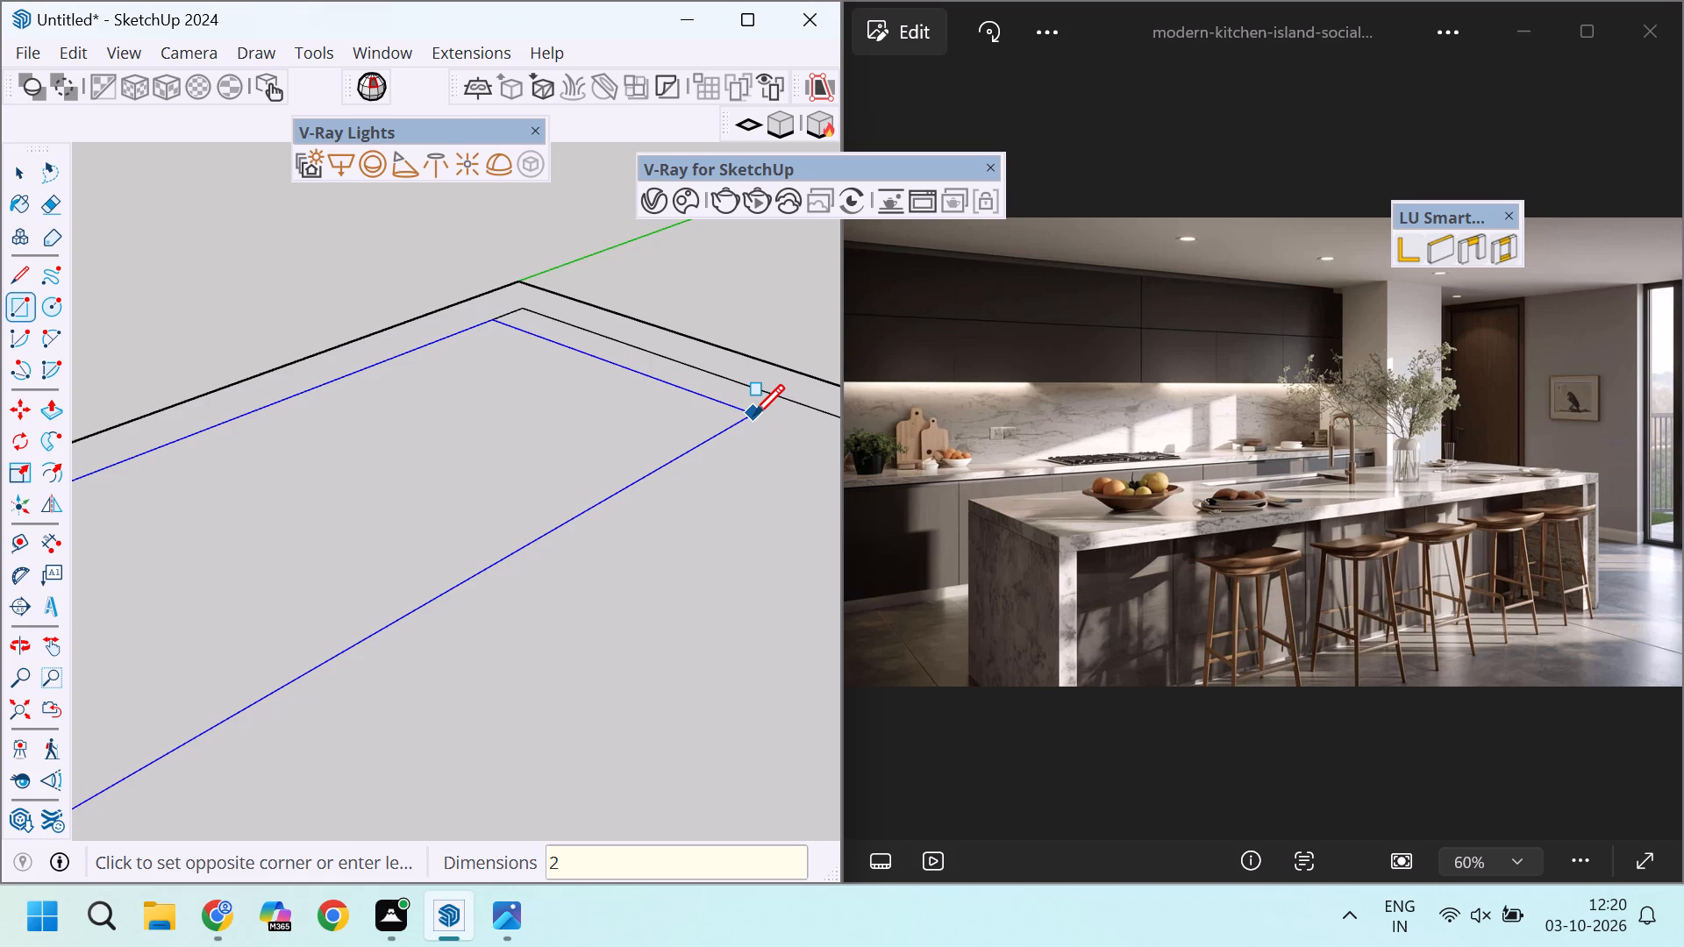
key(apostrophe)
key(comma)
text(10)
key(apostrophe)
key(Return)
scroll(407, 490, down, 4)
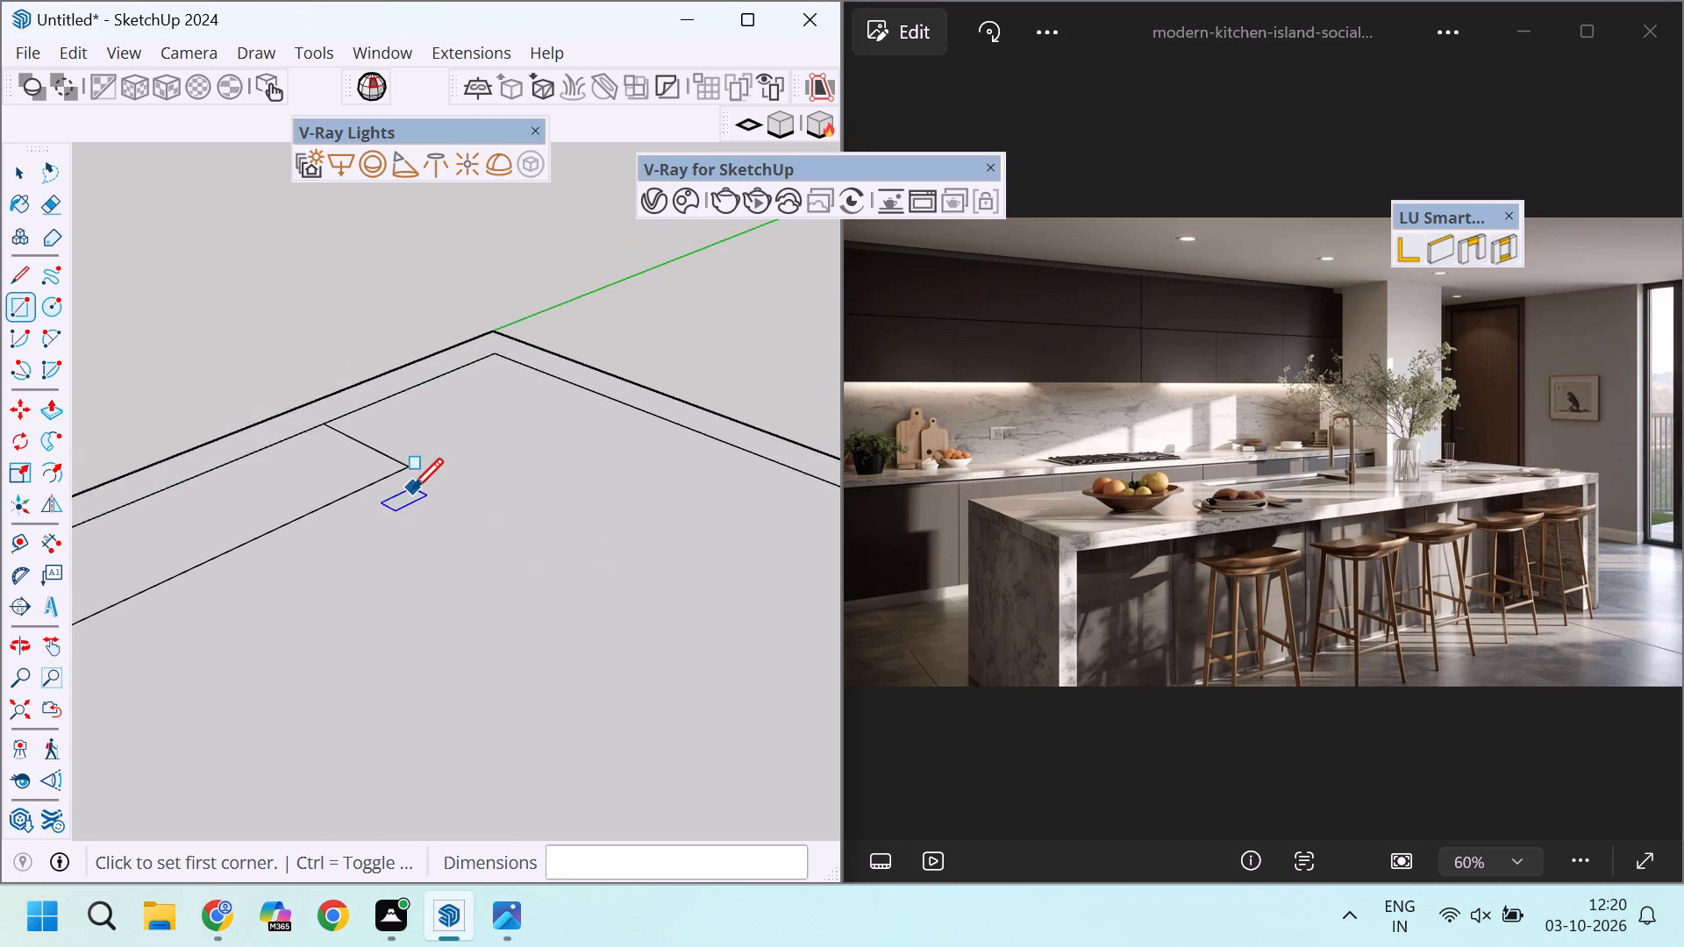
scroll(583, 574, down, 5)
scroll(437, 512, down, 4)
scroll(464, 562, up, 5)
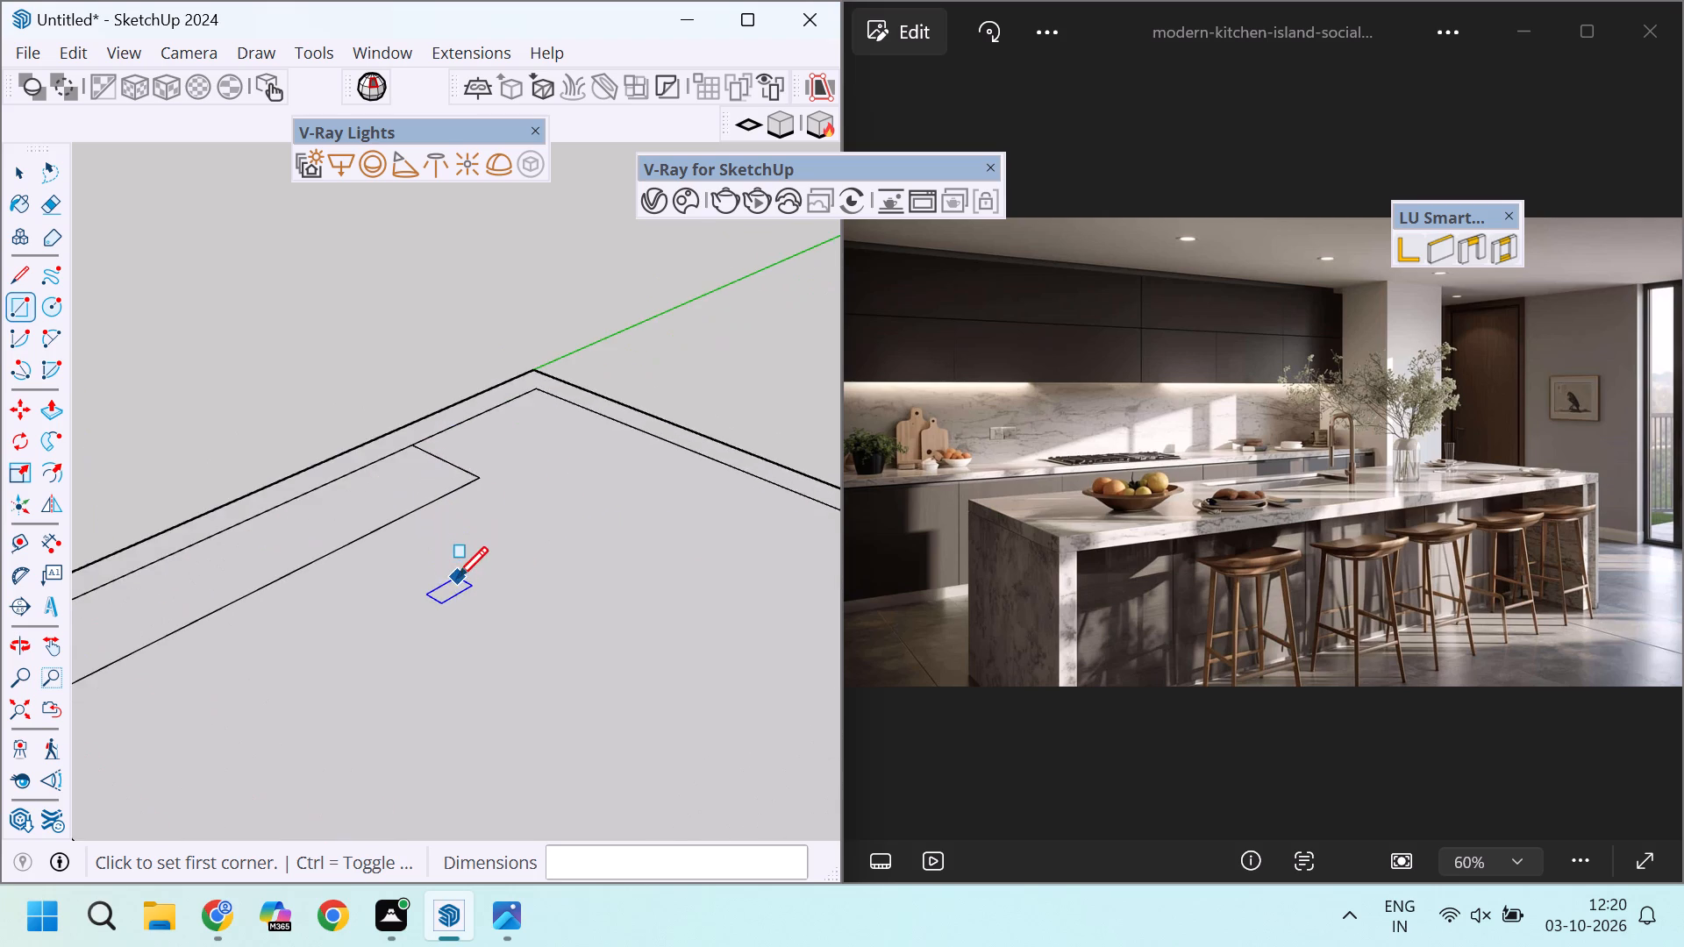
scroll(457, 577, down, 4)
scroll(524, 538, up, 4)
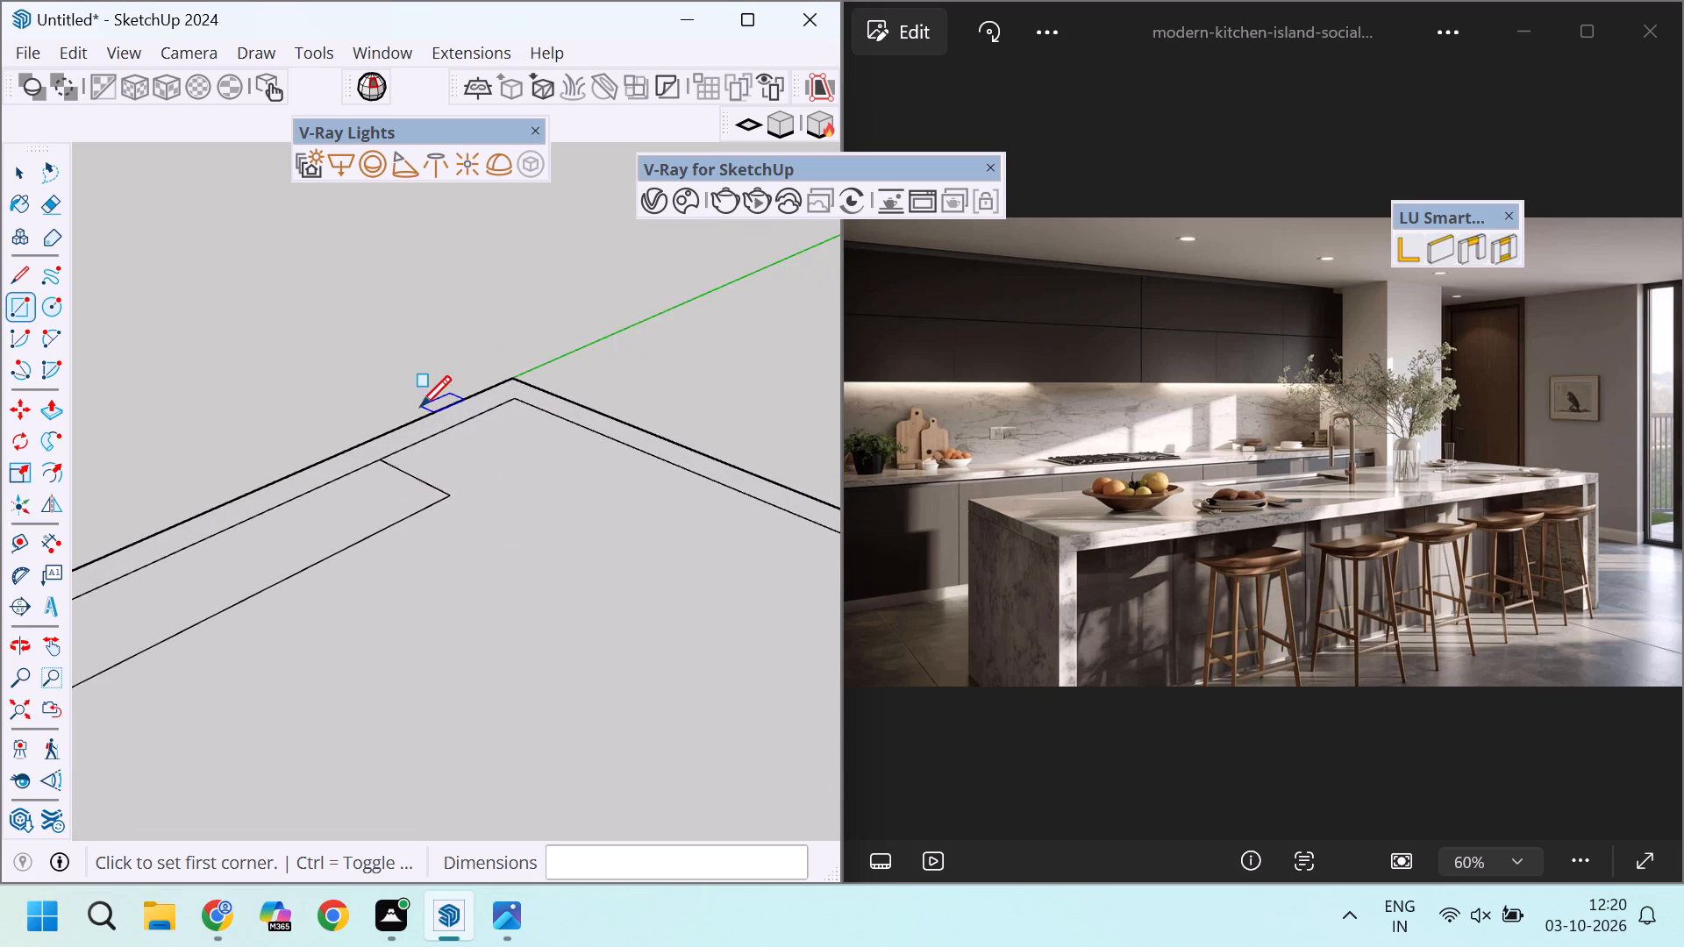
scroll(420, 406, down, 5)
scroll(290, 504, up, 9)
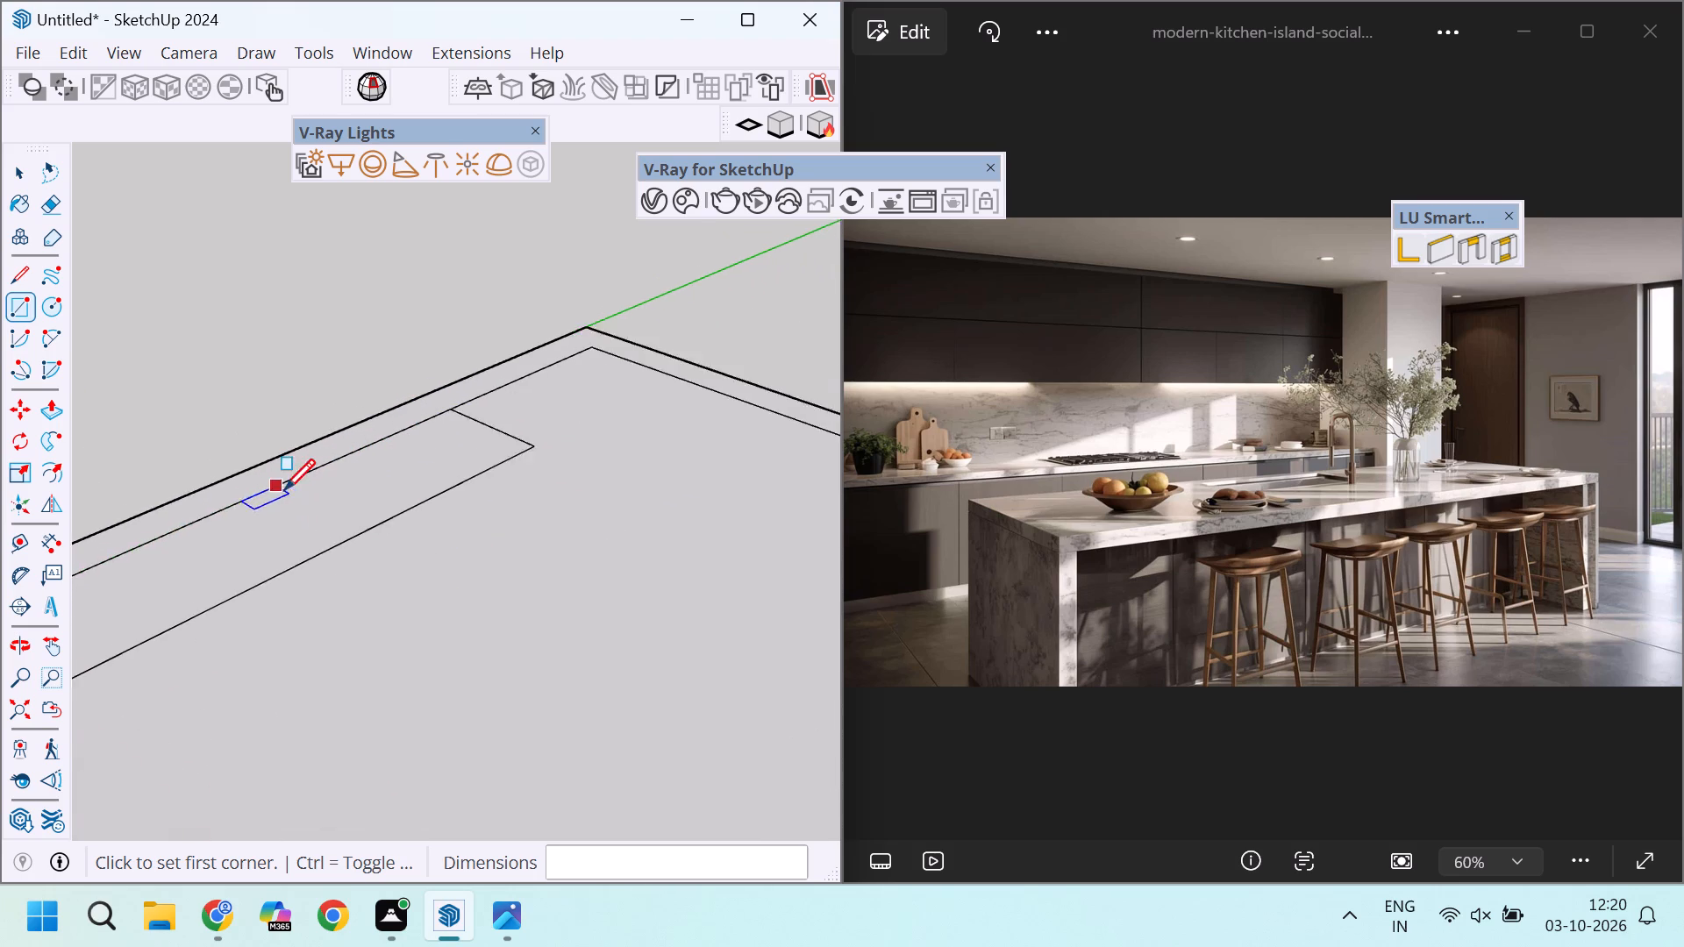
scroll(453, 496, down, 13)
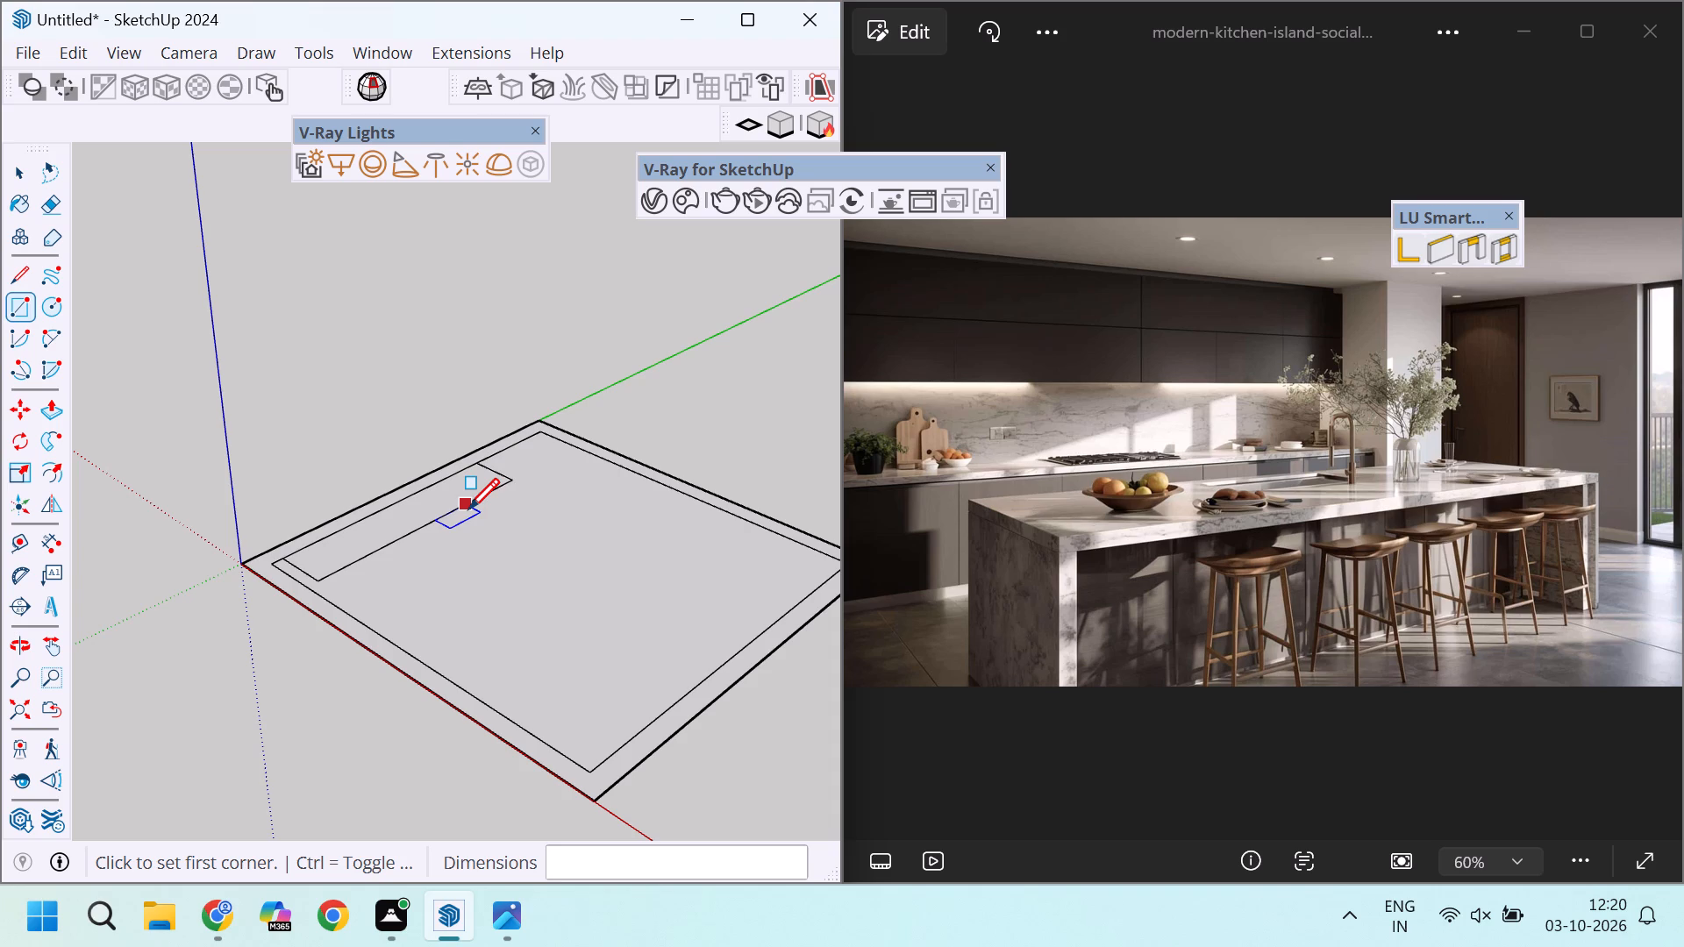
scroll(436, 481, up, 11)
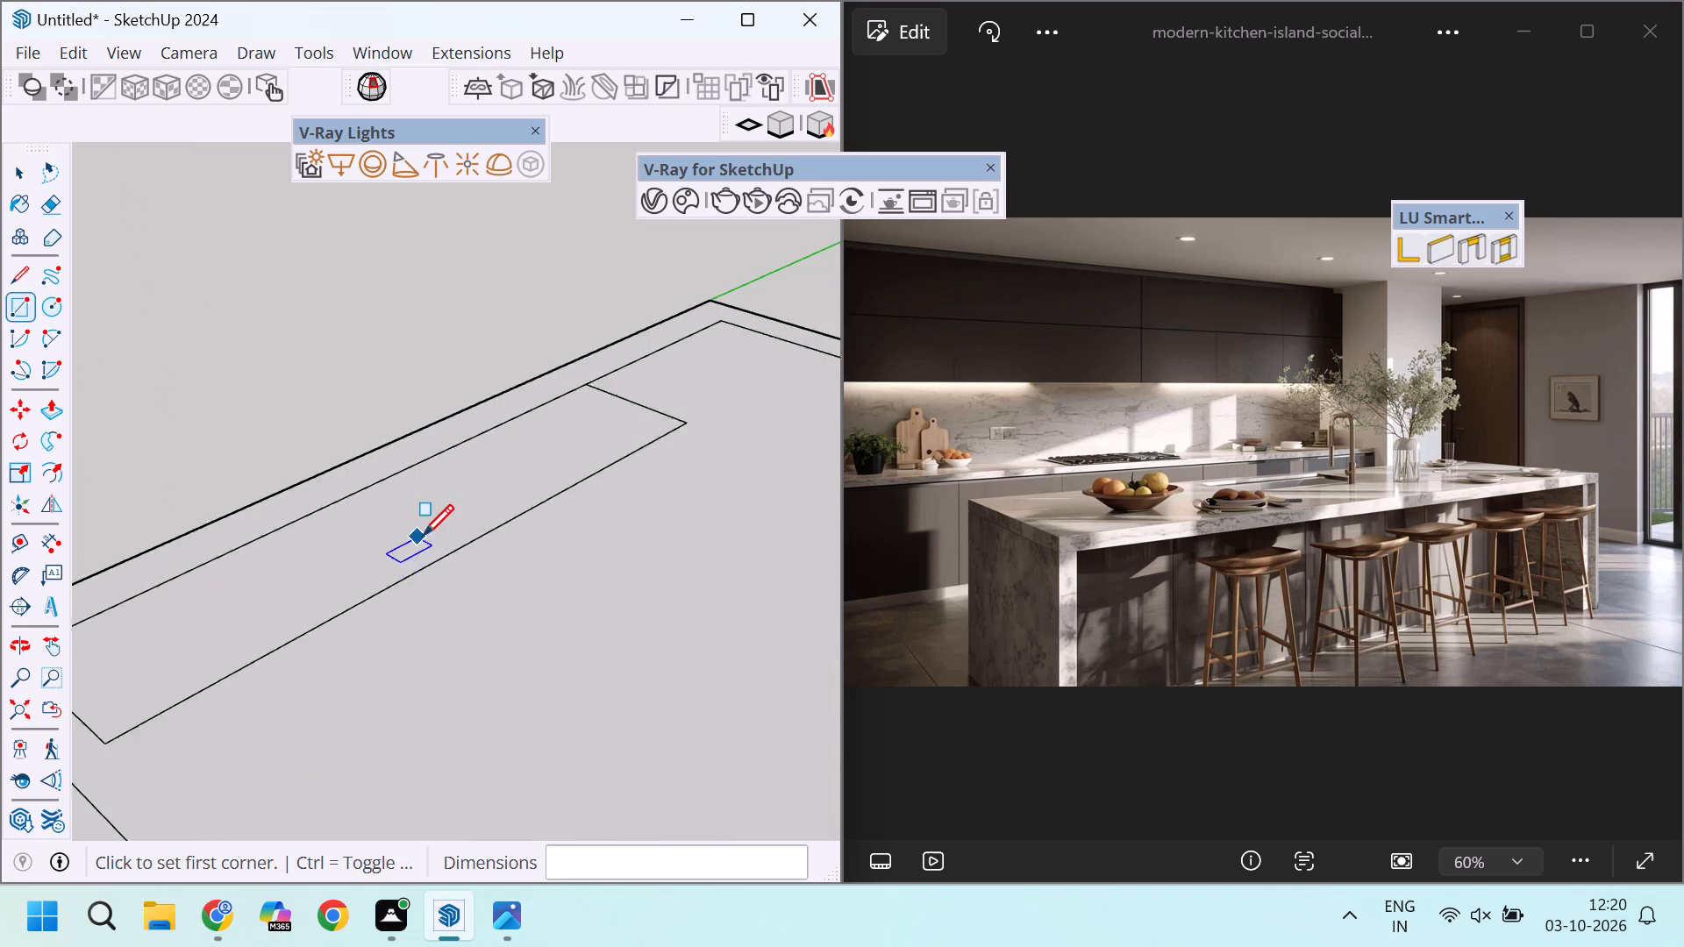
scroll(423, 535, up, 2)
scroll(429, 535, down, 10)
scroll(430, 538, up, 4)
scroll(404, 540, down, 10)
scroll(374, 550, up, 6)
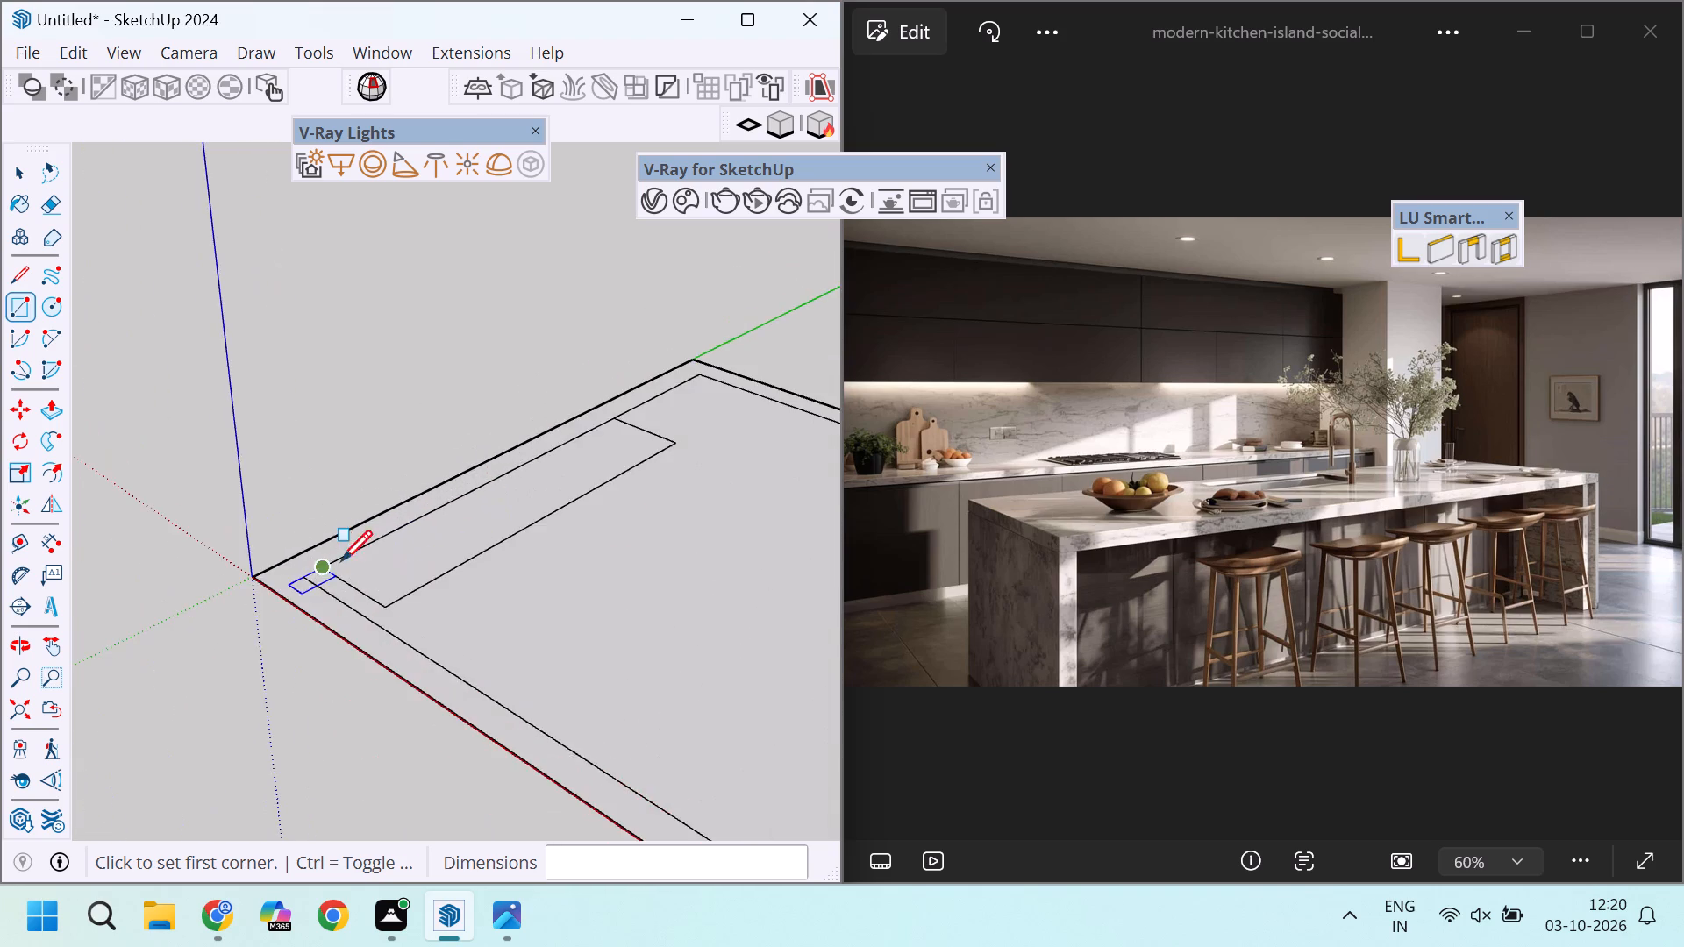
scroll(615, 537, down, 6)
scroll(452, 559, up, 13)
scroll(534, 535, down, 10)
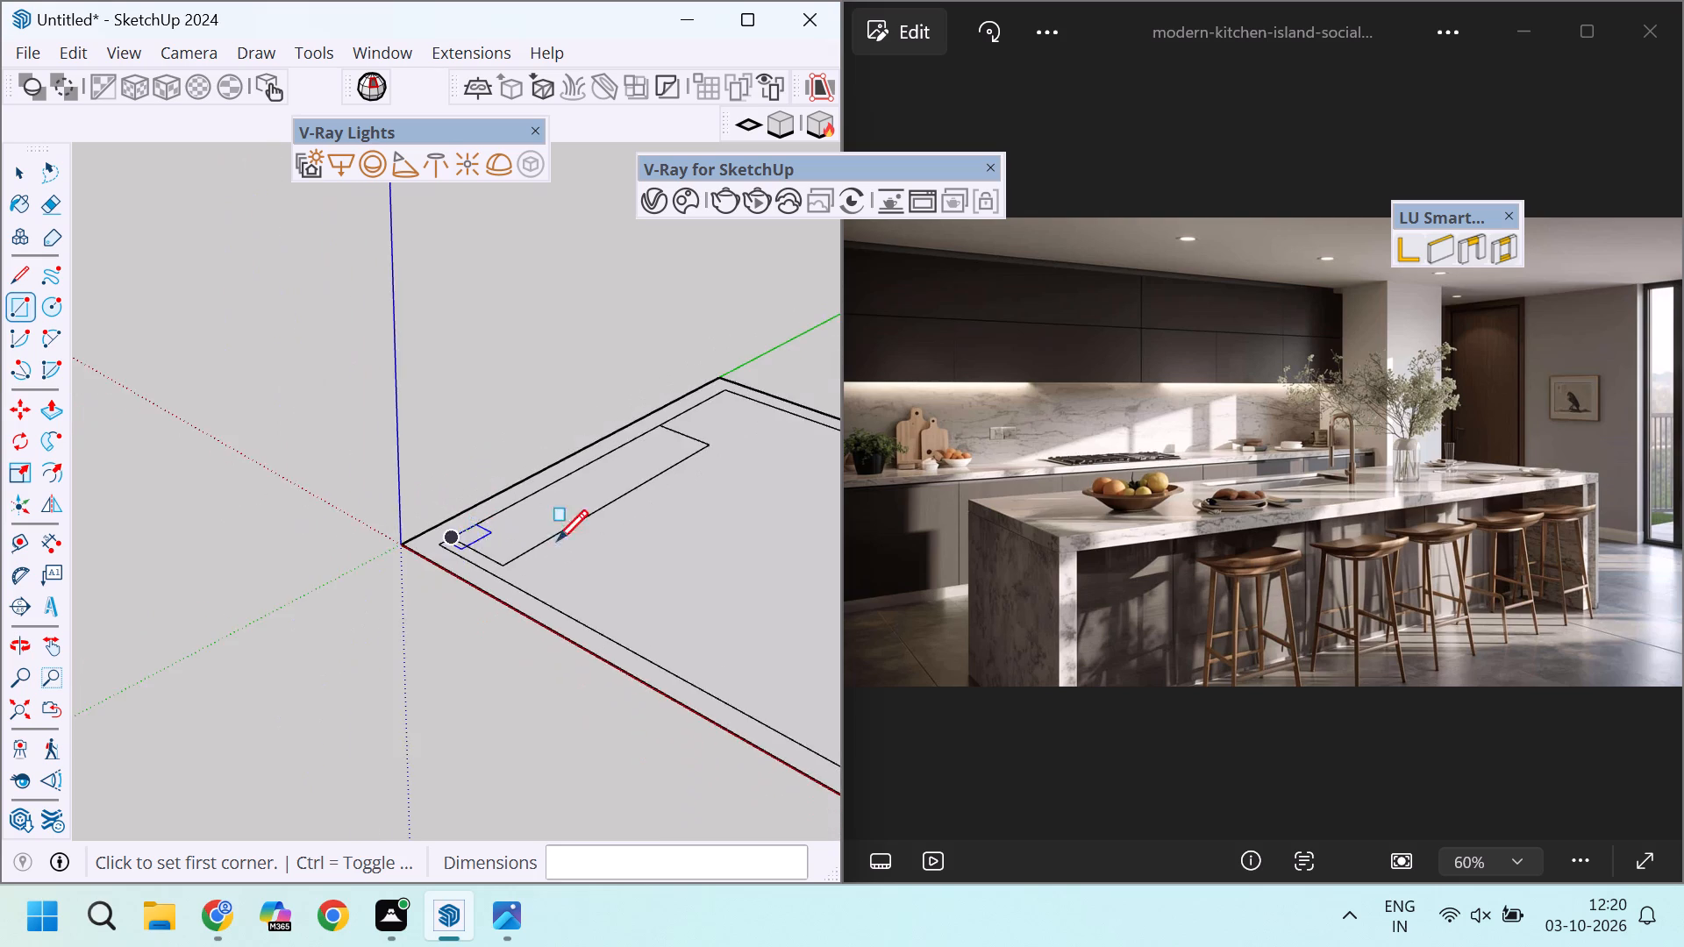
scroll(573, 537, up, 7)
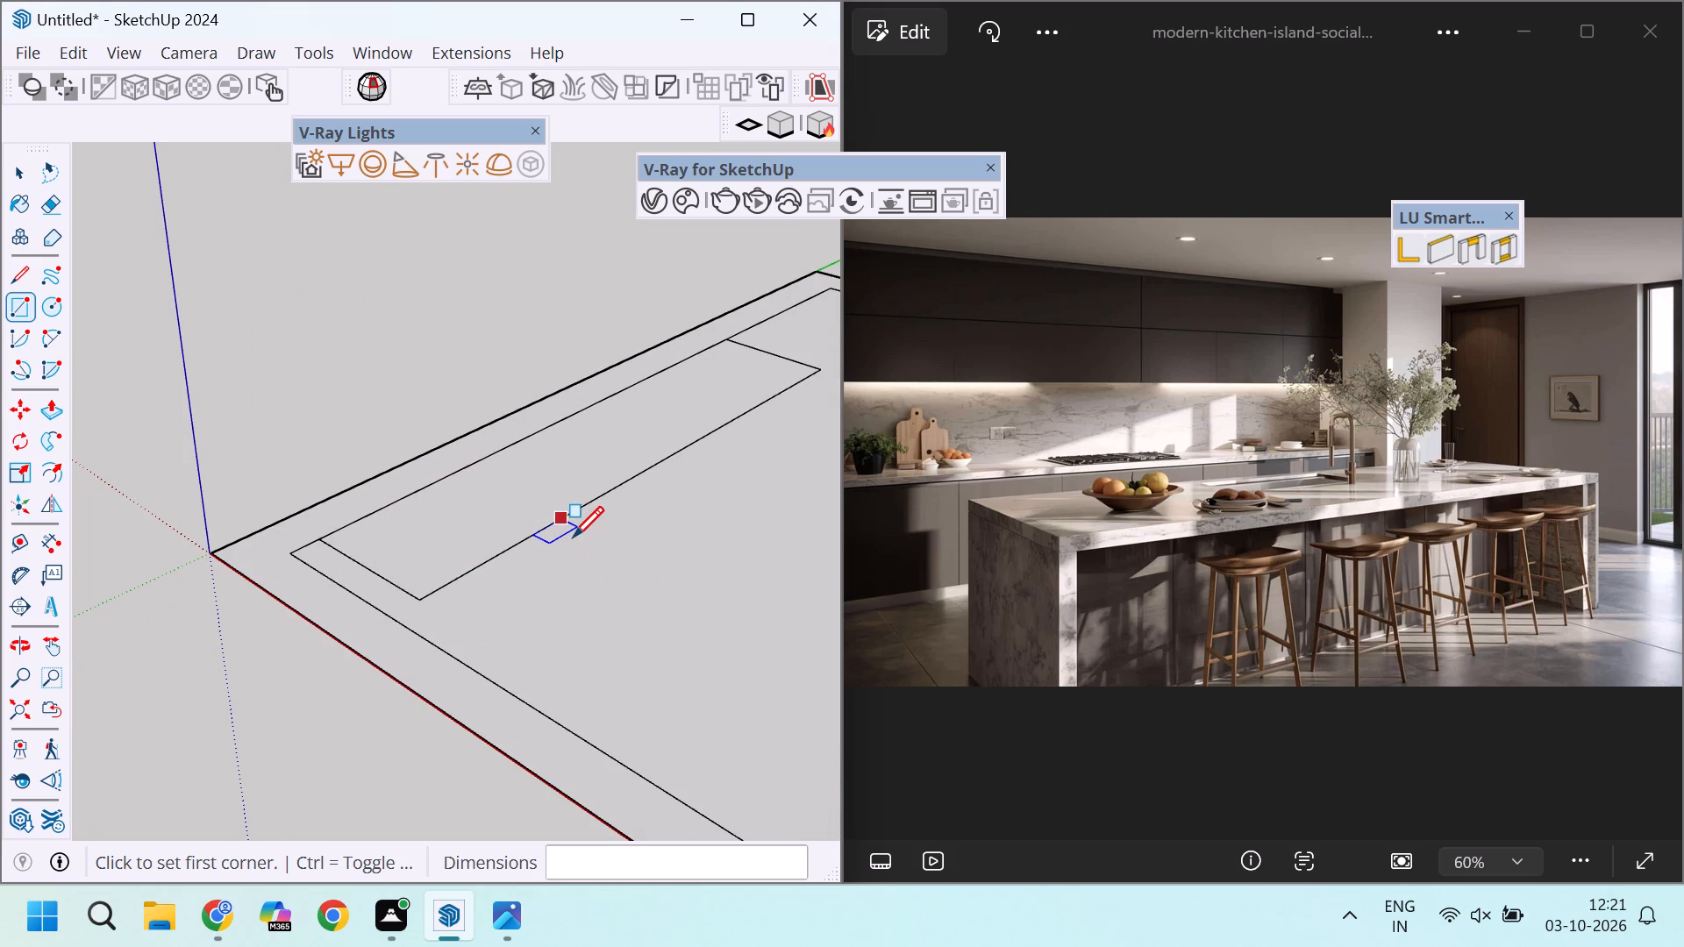
Check the length of the rectangle's short edge nearest the origin with the Line tool.
scroll(445, 524, up, 4)
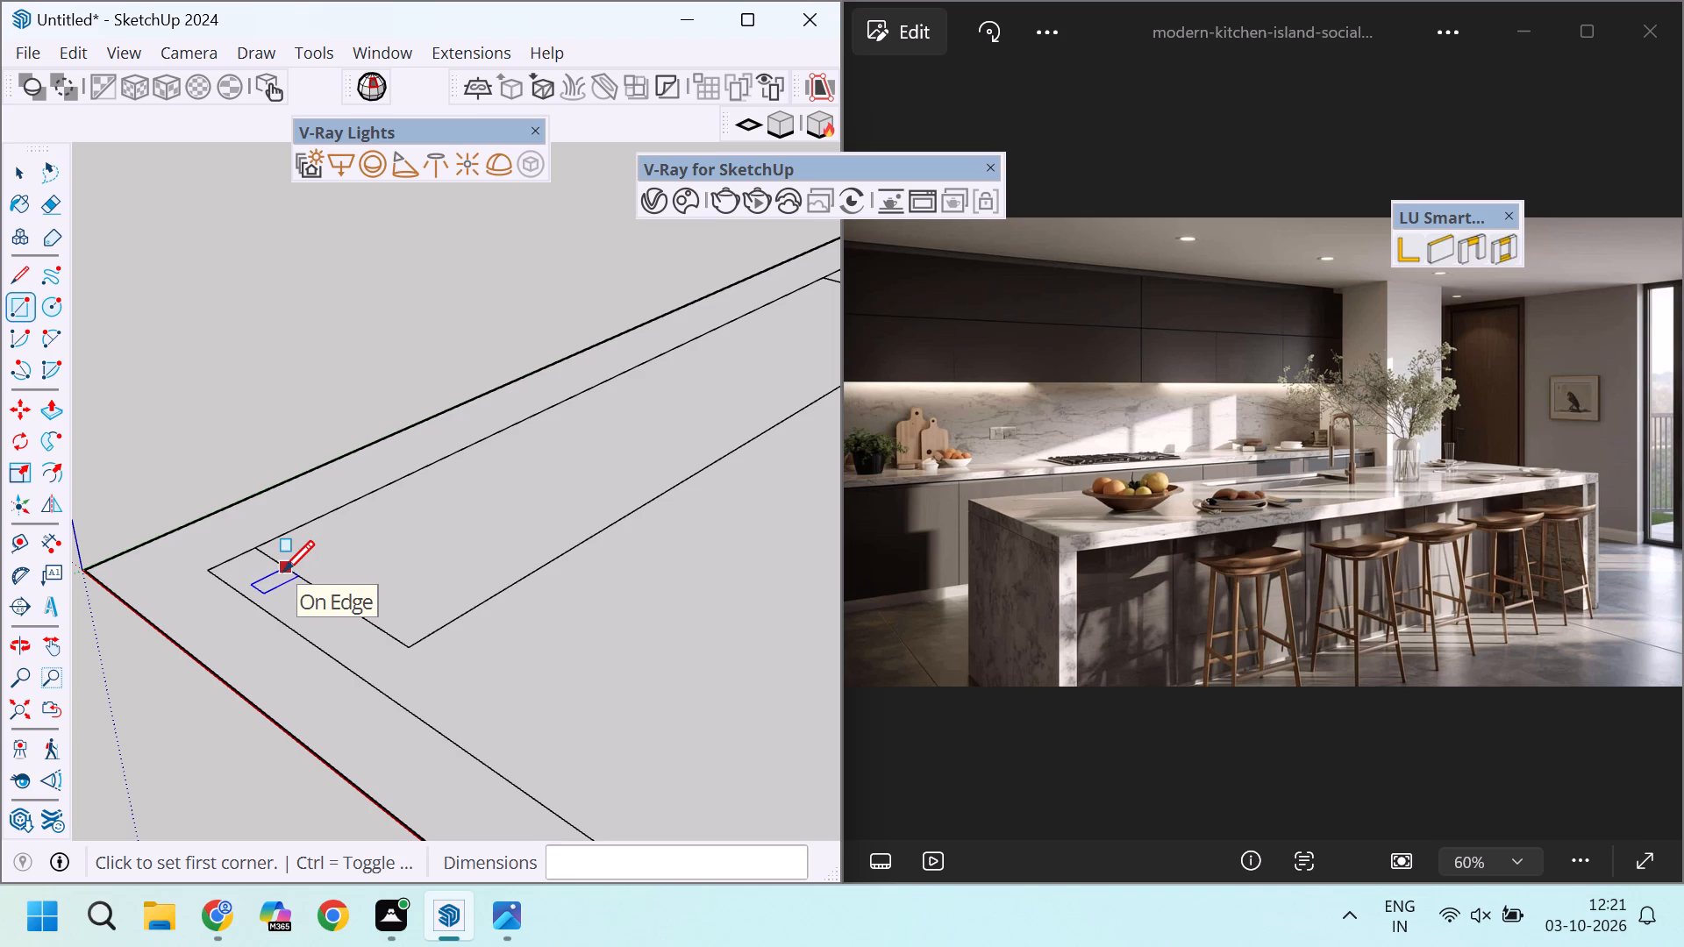
scroll(286, 552, up, 5)
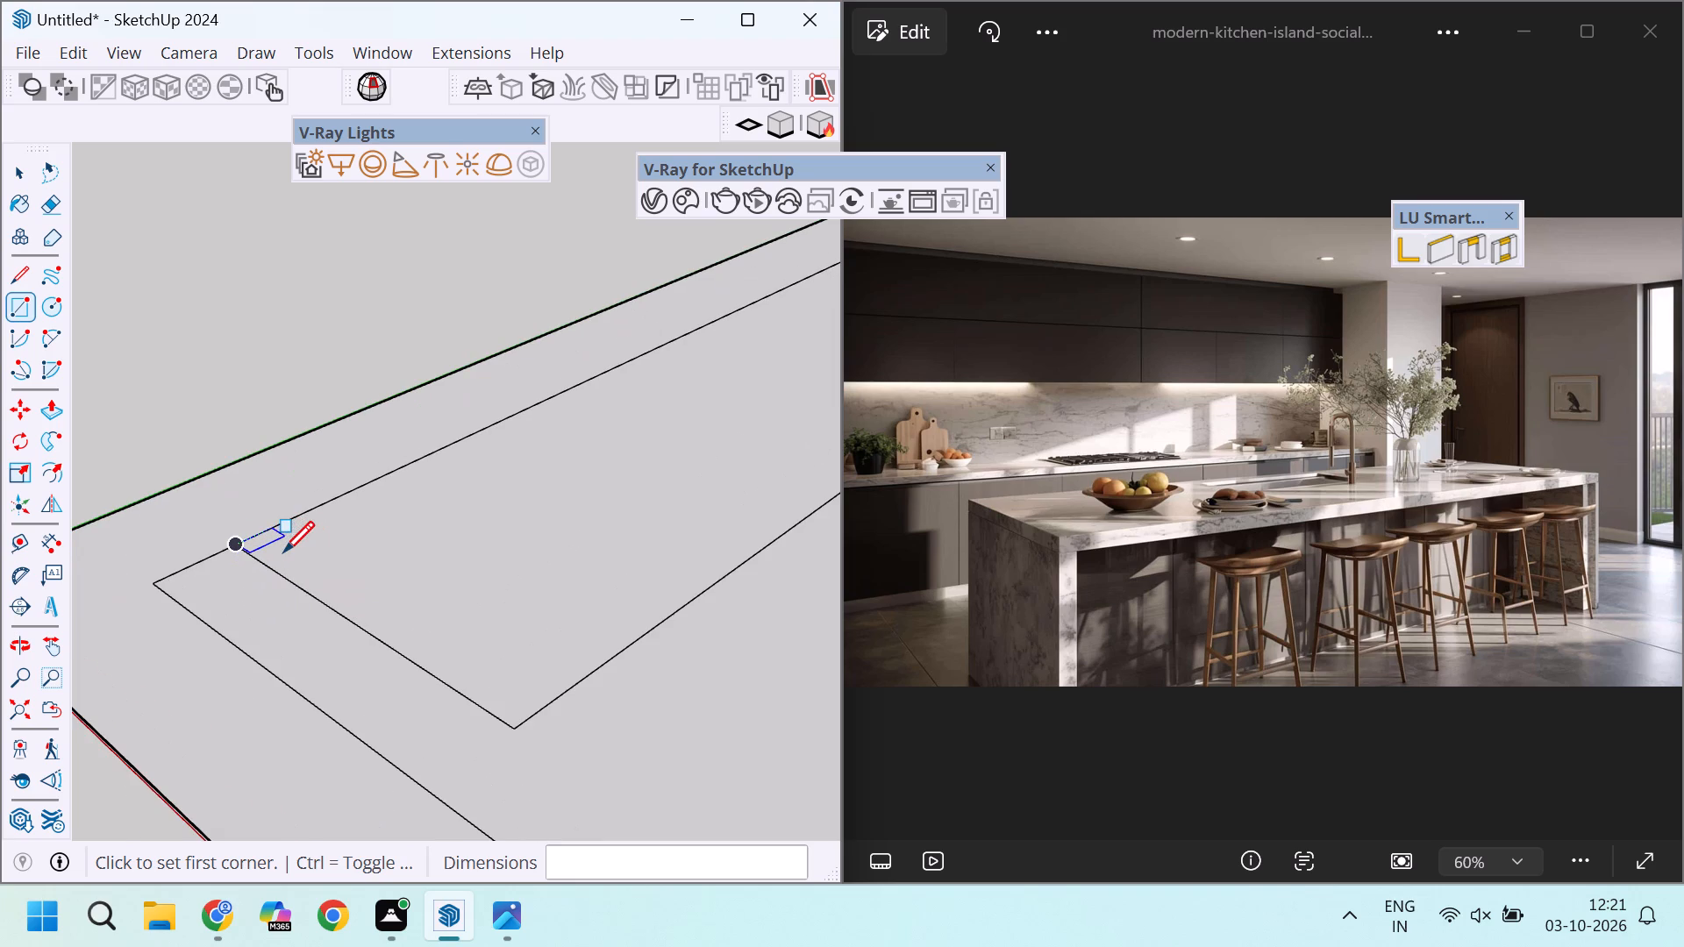
key(Escape)
key(space)
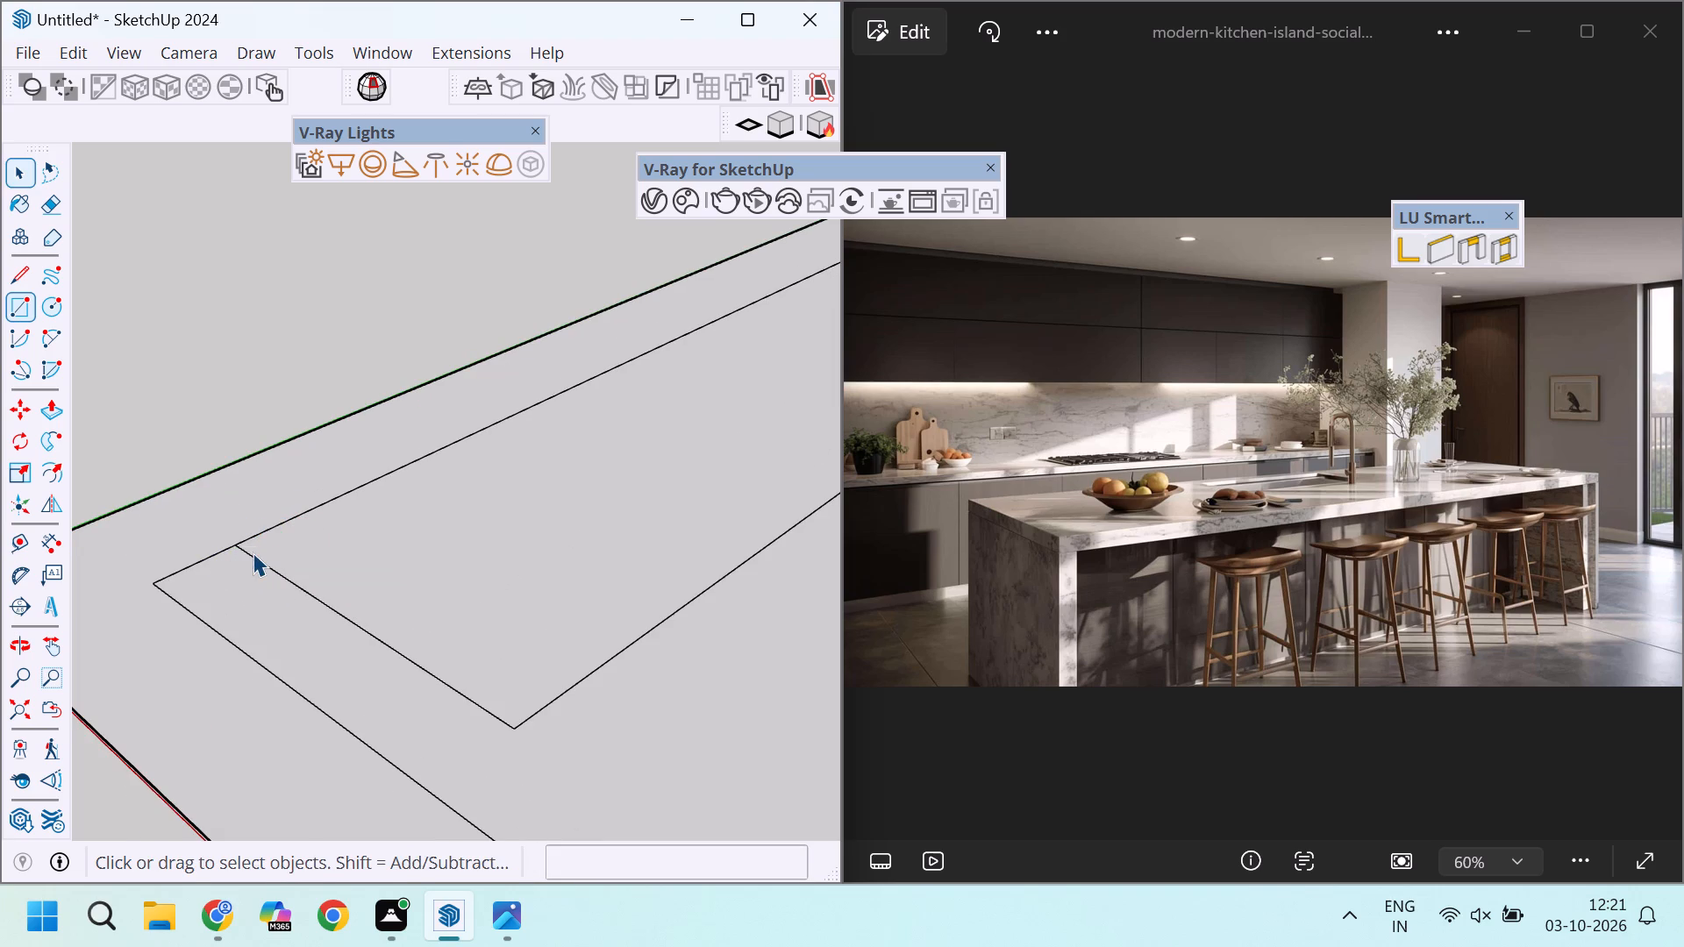
text(l)
click(241, 534)
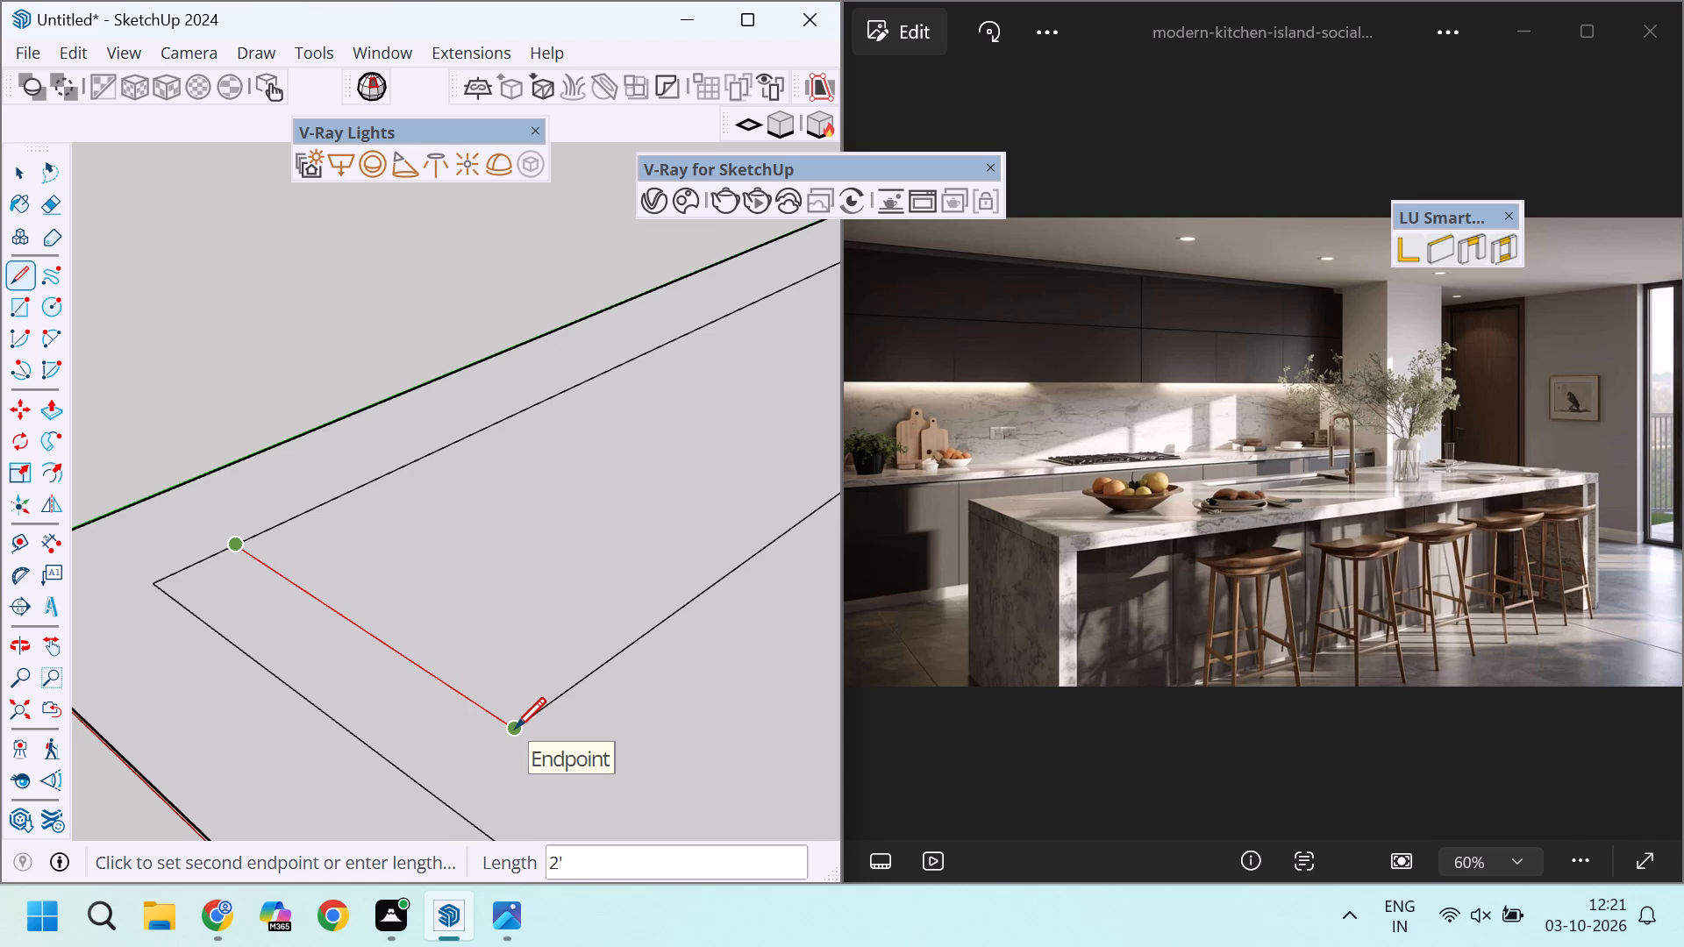
key(grave)
key(Escape)
key(Escape)
scroll(515, 726, down, 12)
key(space)
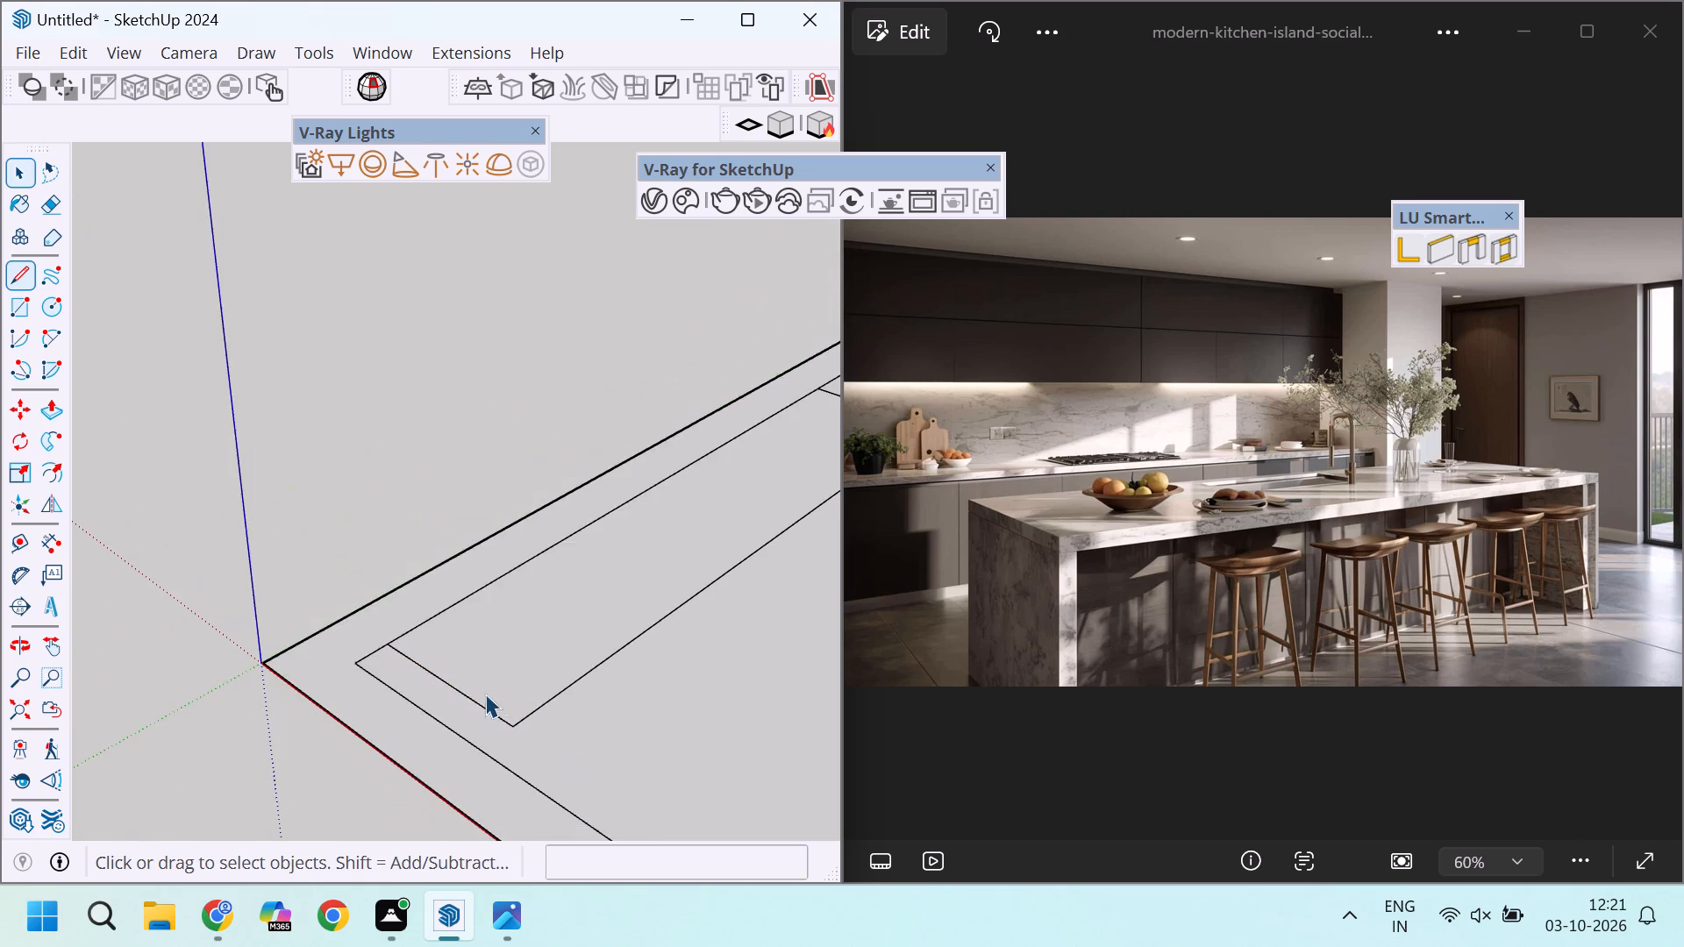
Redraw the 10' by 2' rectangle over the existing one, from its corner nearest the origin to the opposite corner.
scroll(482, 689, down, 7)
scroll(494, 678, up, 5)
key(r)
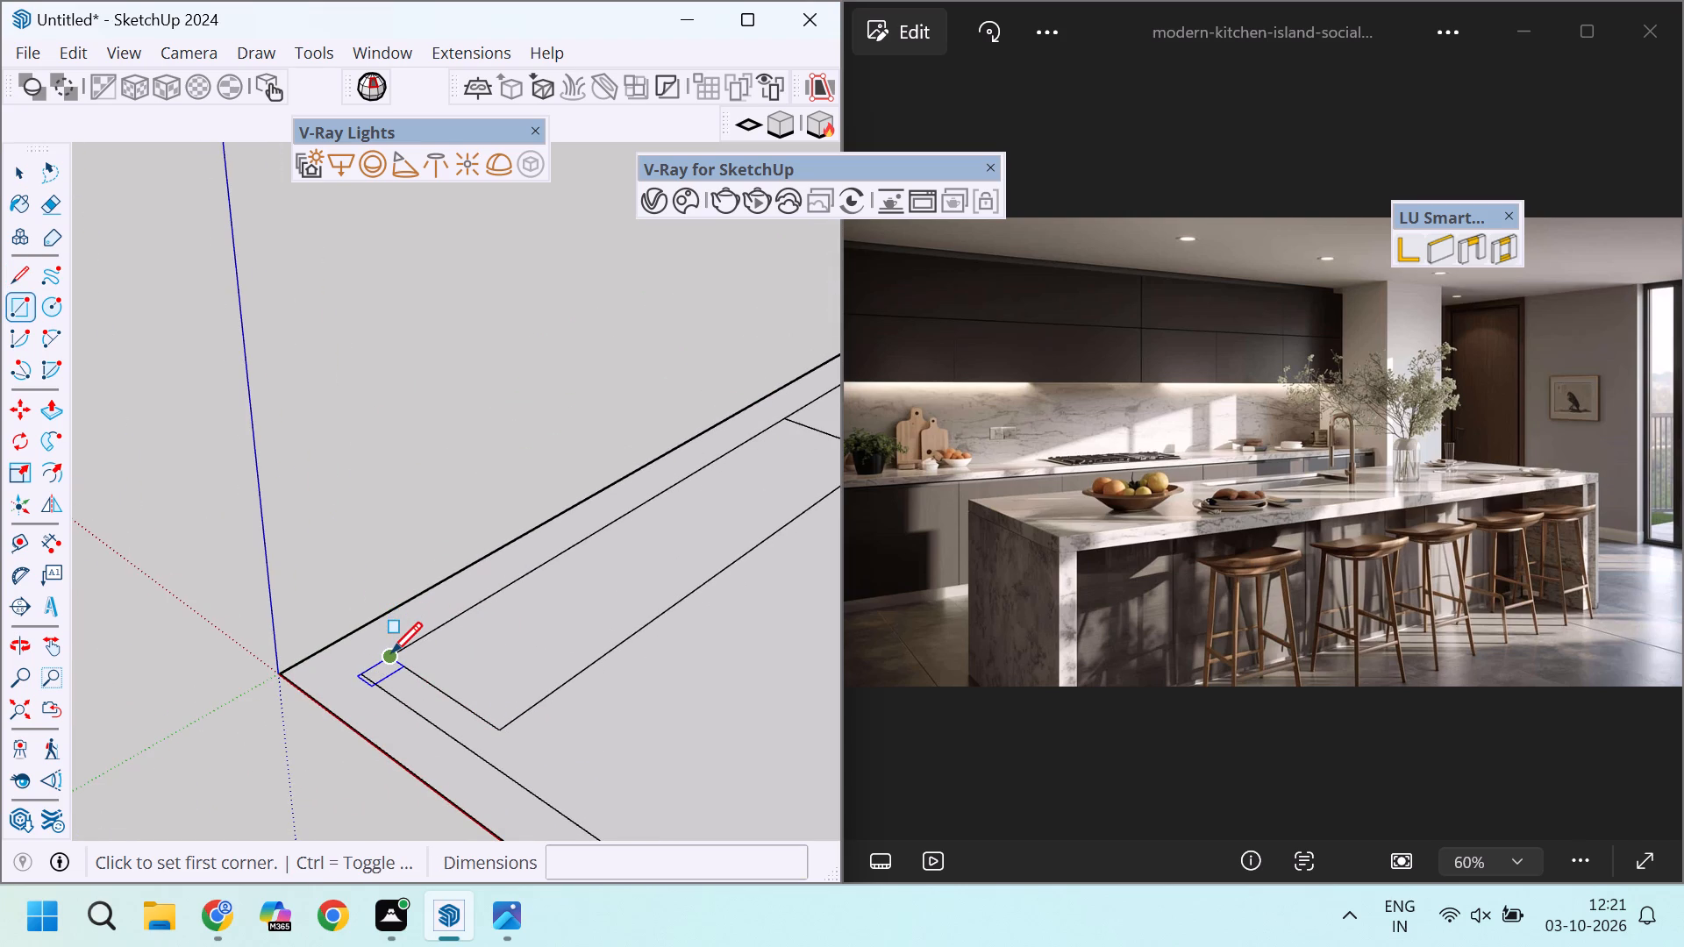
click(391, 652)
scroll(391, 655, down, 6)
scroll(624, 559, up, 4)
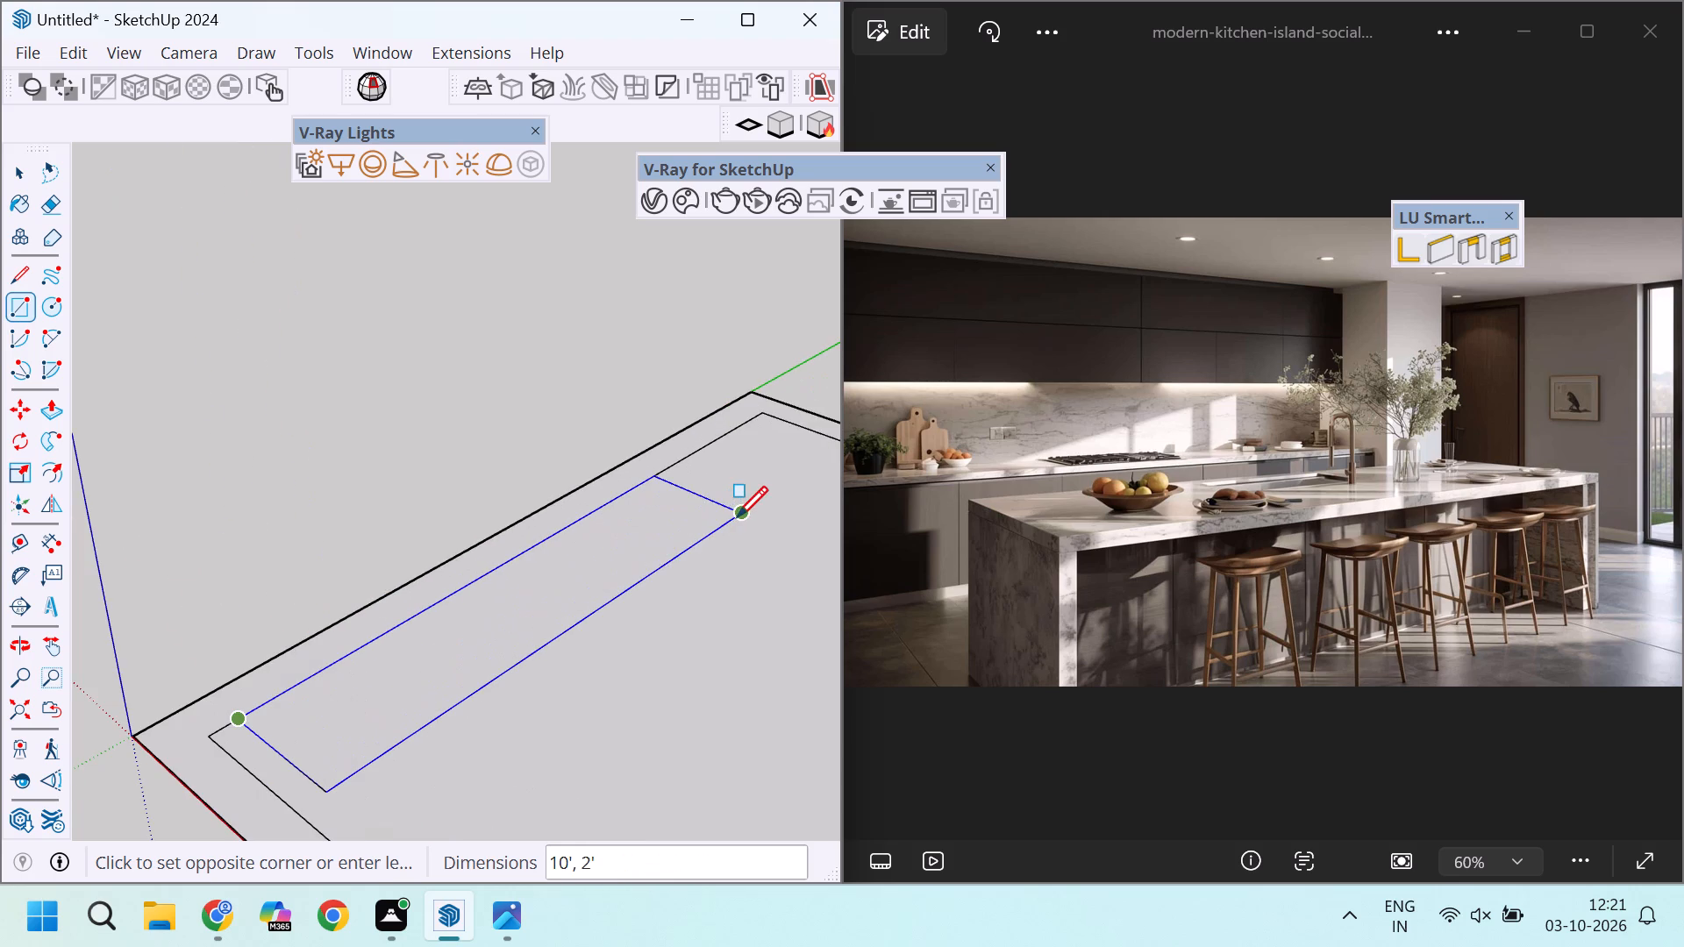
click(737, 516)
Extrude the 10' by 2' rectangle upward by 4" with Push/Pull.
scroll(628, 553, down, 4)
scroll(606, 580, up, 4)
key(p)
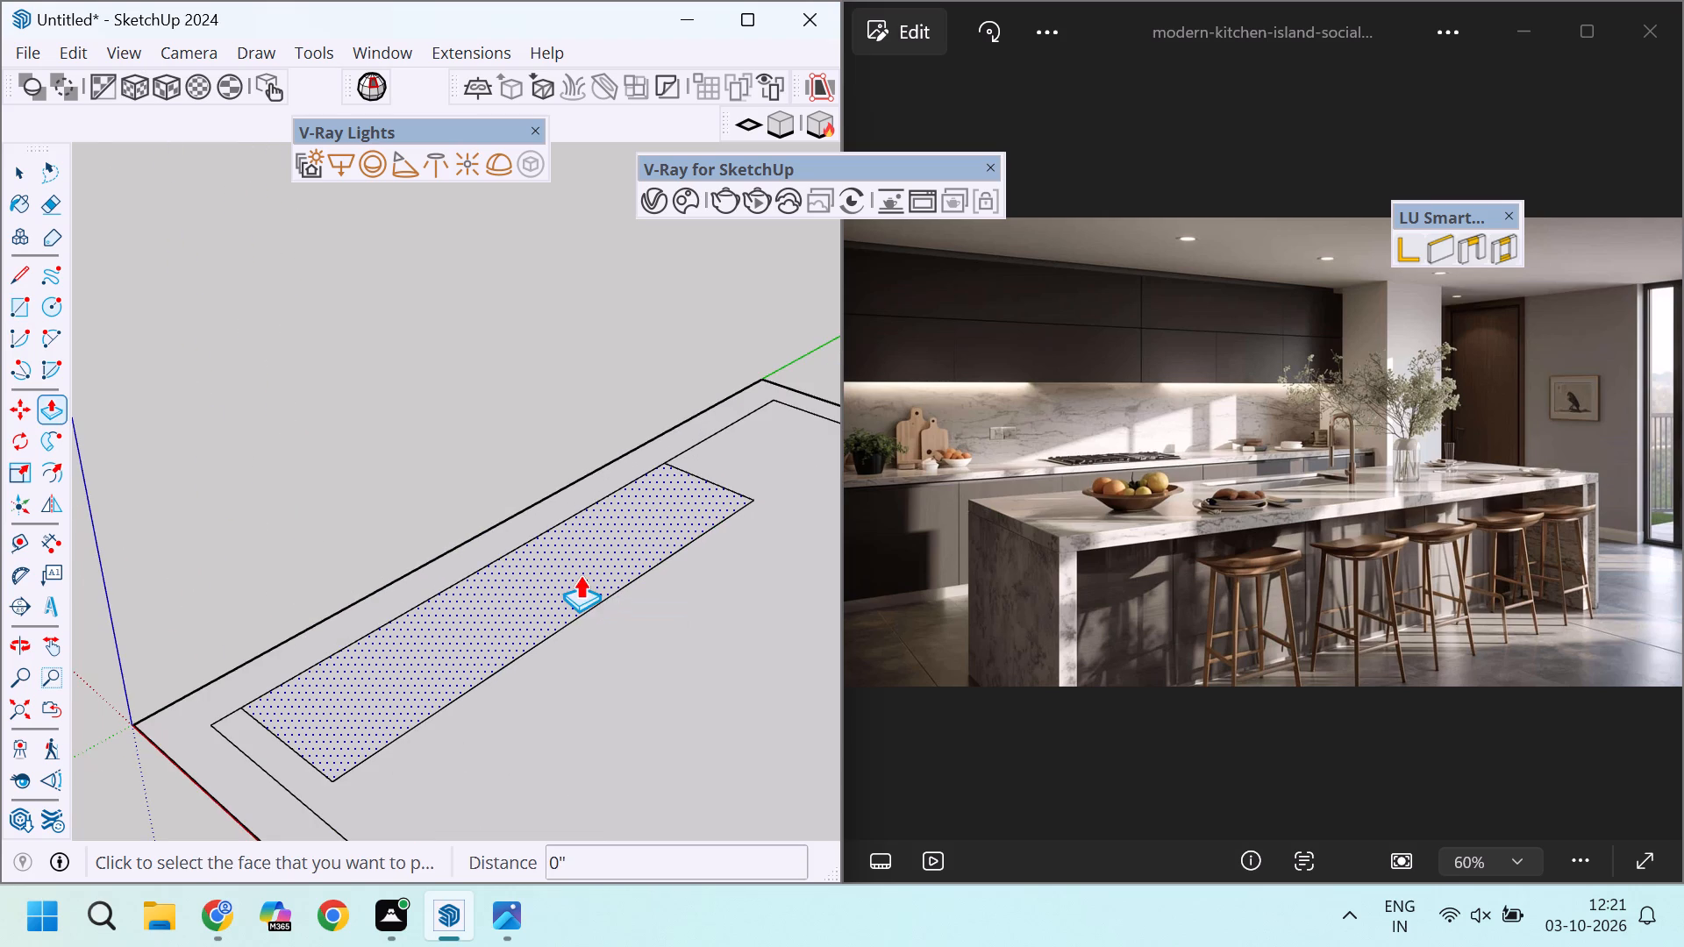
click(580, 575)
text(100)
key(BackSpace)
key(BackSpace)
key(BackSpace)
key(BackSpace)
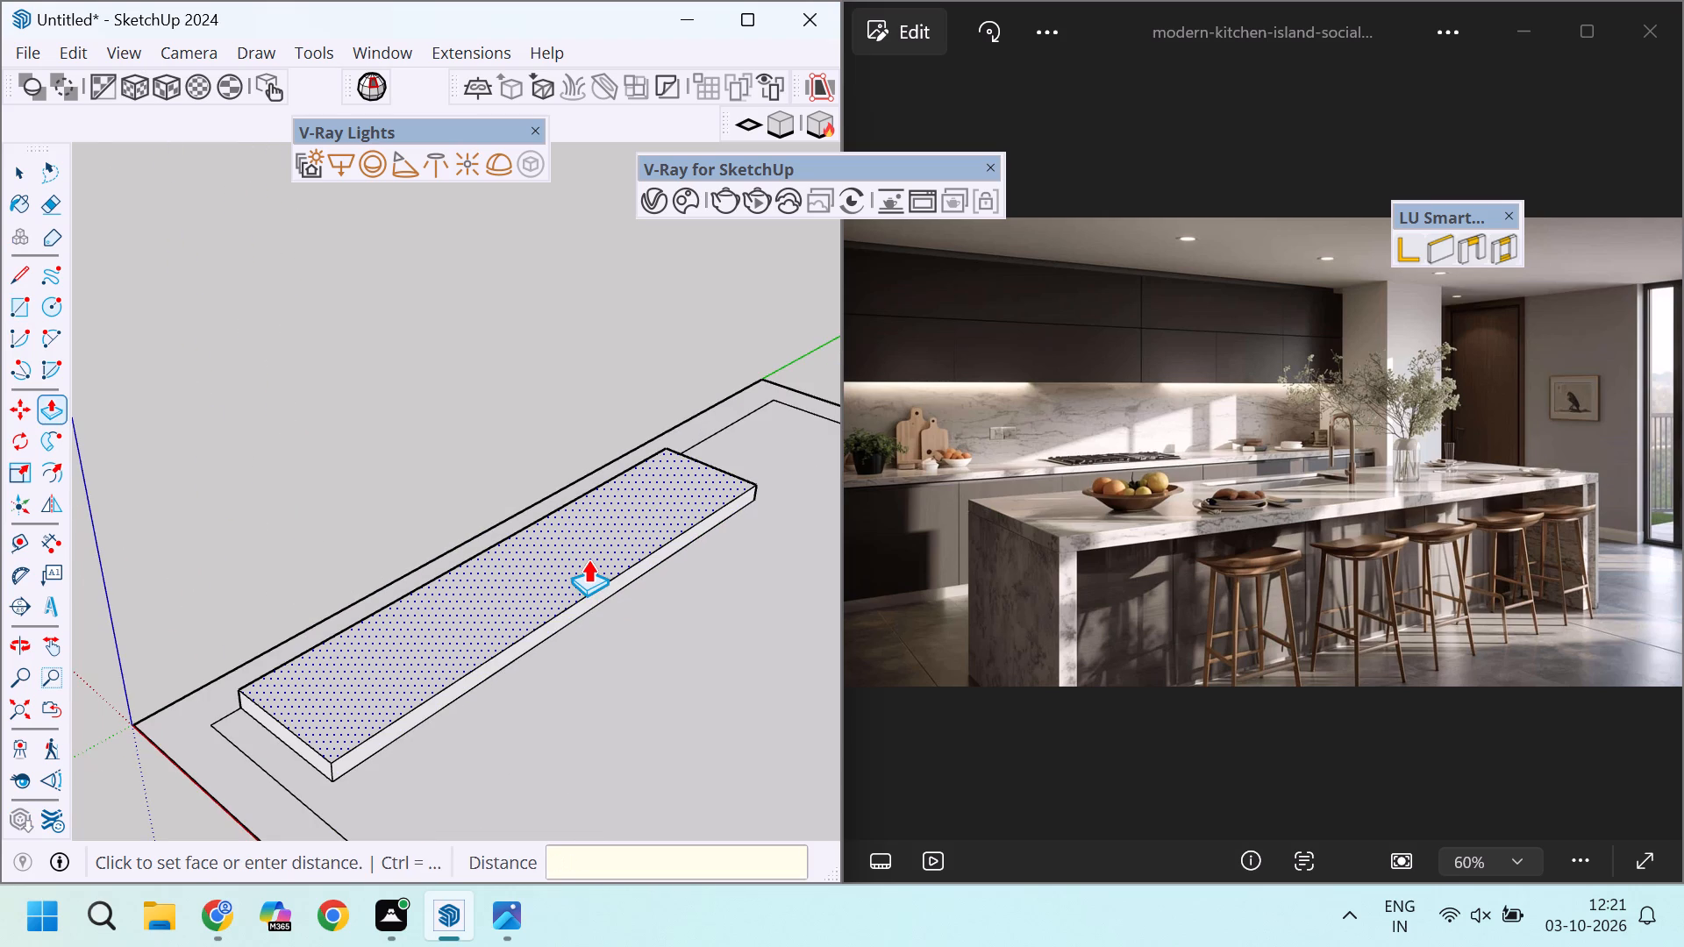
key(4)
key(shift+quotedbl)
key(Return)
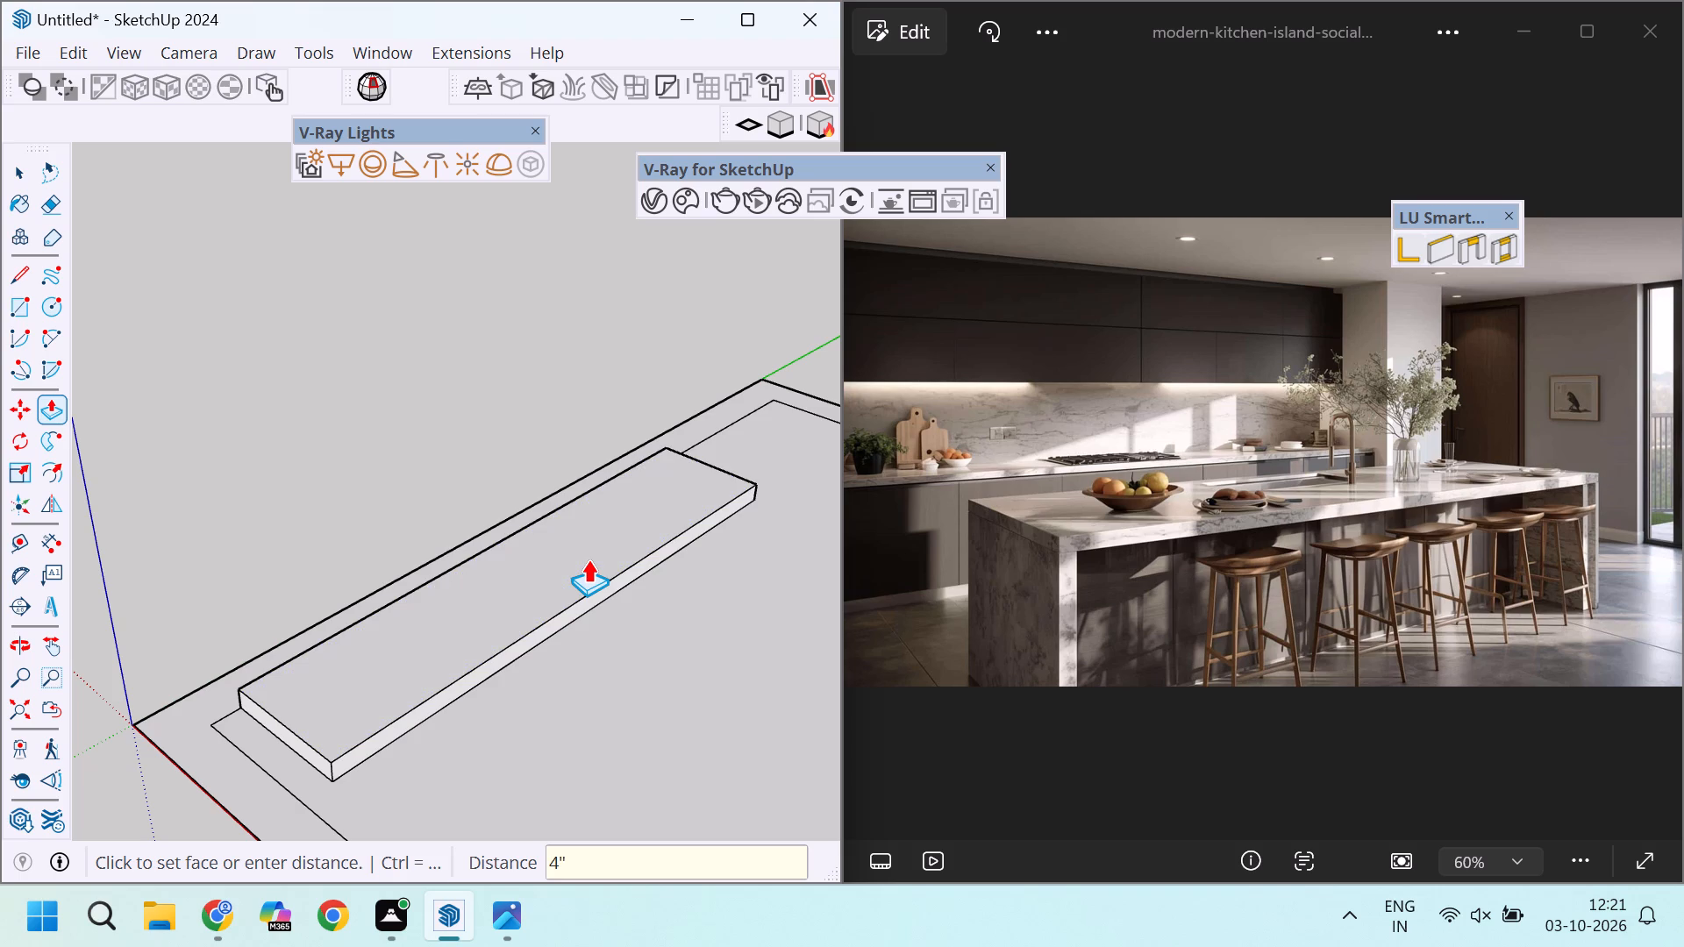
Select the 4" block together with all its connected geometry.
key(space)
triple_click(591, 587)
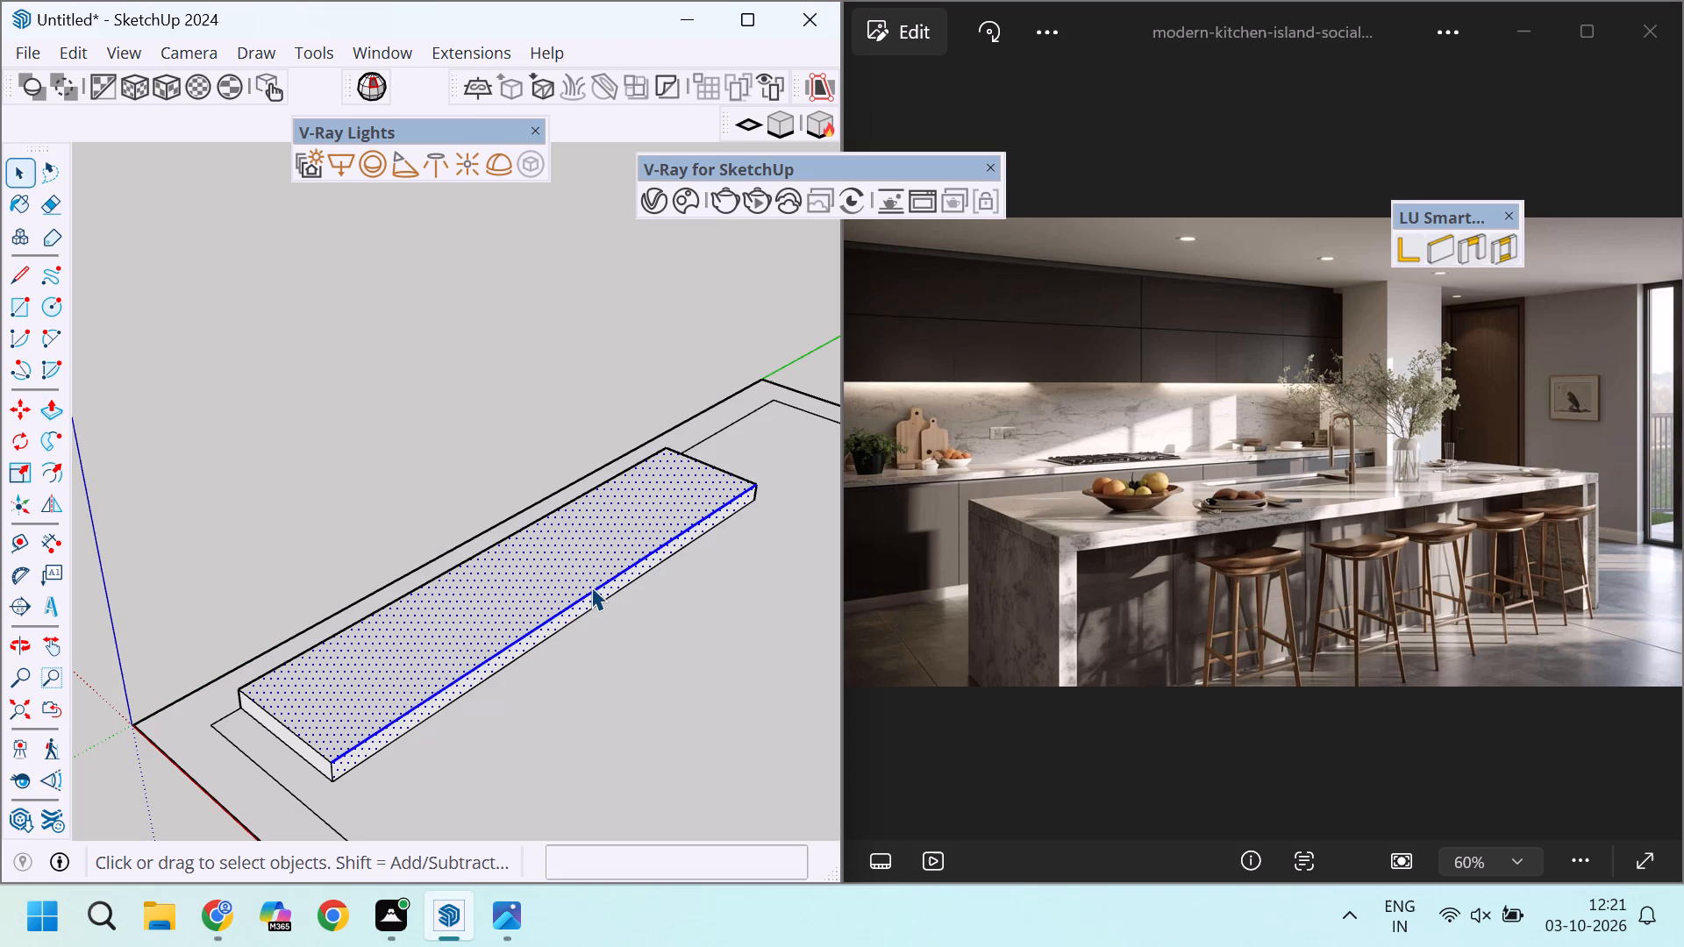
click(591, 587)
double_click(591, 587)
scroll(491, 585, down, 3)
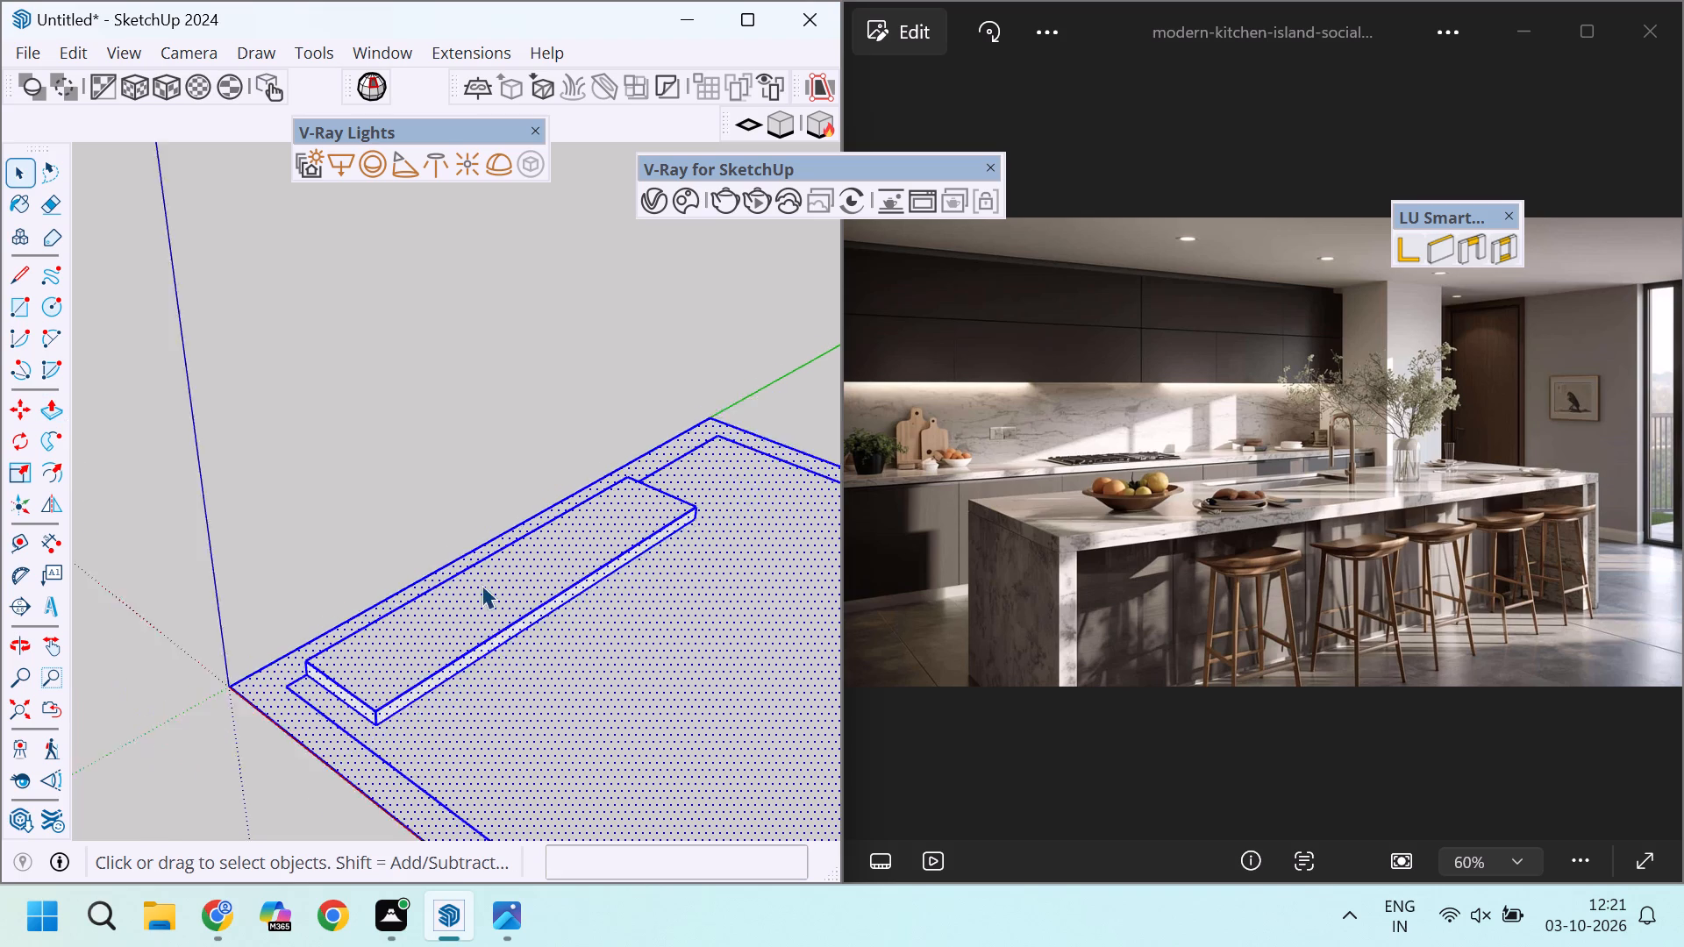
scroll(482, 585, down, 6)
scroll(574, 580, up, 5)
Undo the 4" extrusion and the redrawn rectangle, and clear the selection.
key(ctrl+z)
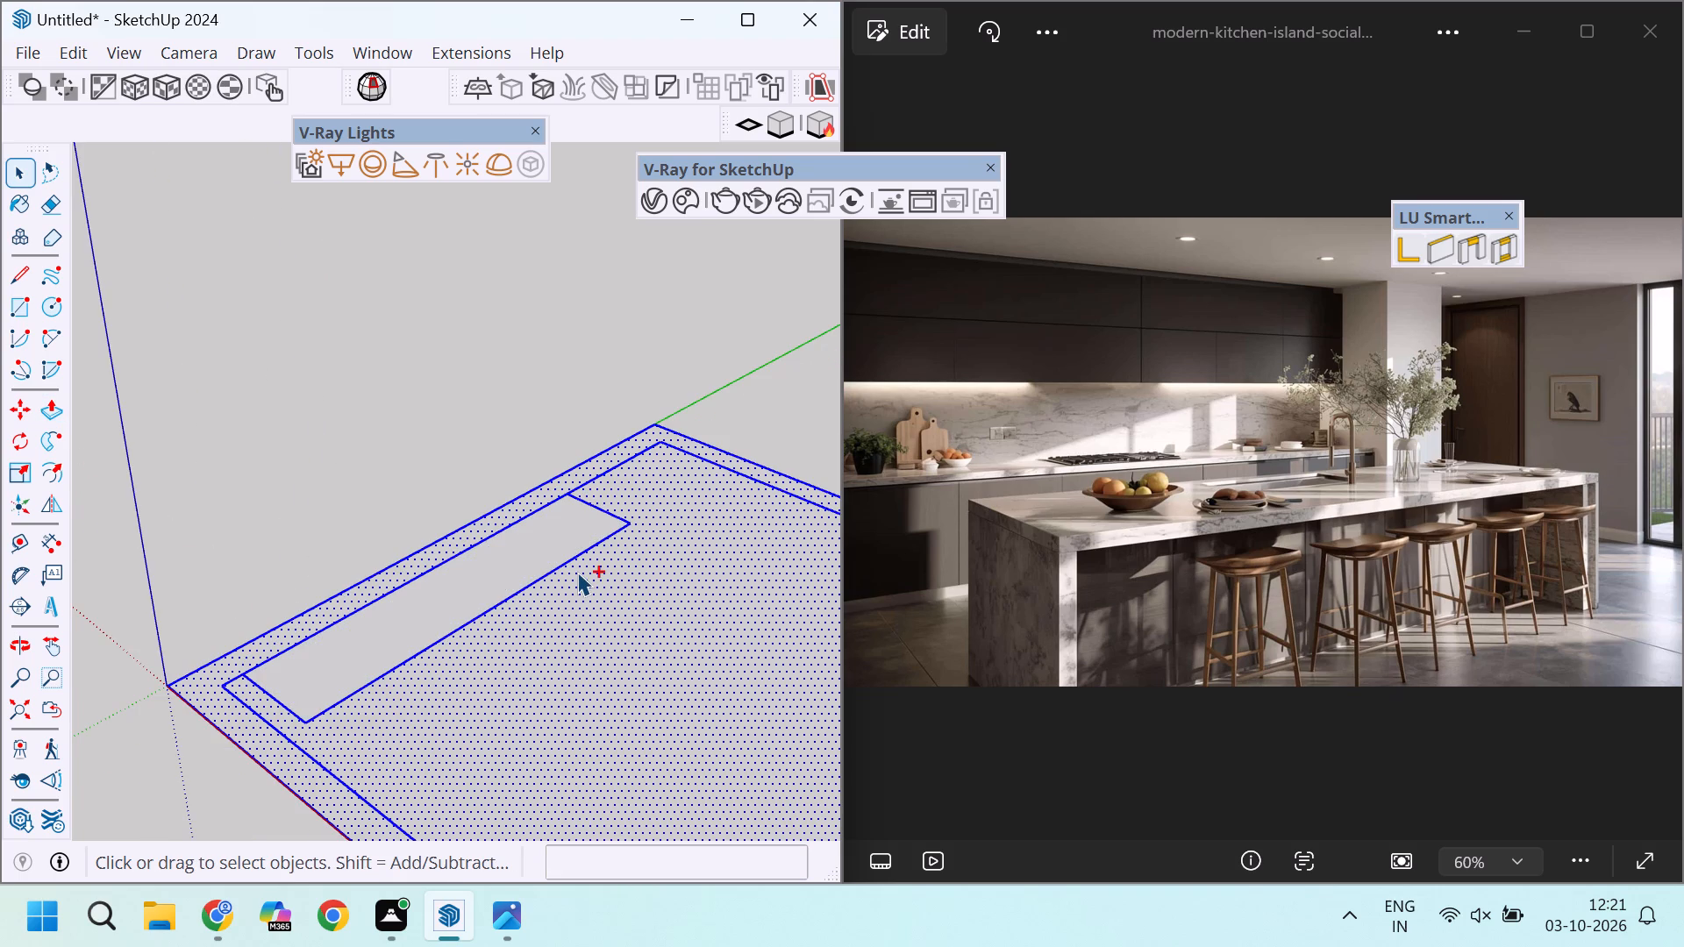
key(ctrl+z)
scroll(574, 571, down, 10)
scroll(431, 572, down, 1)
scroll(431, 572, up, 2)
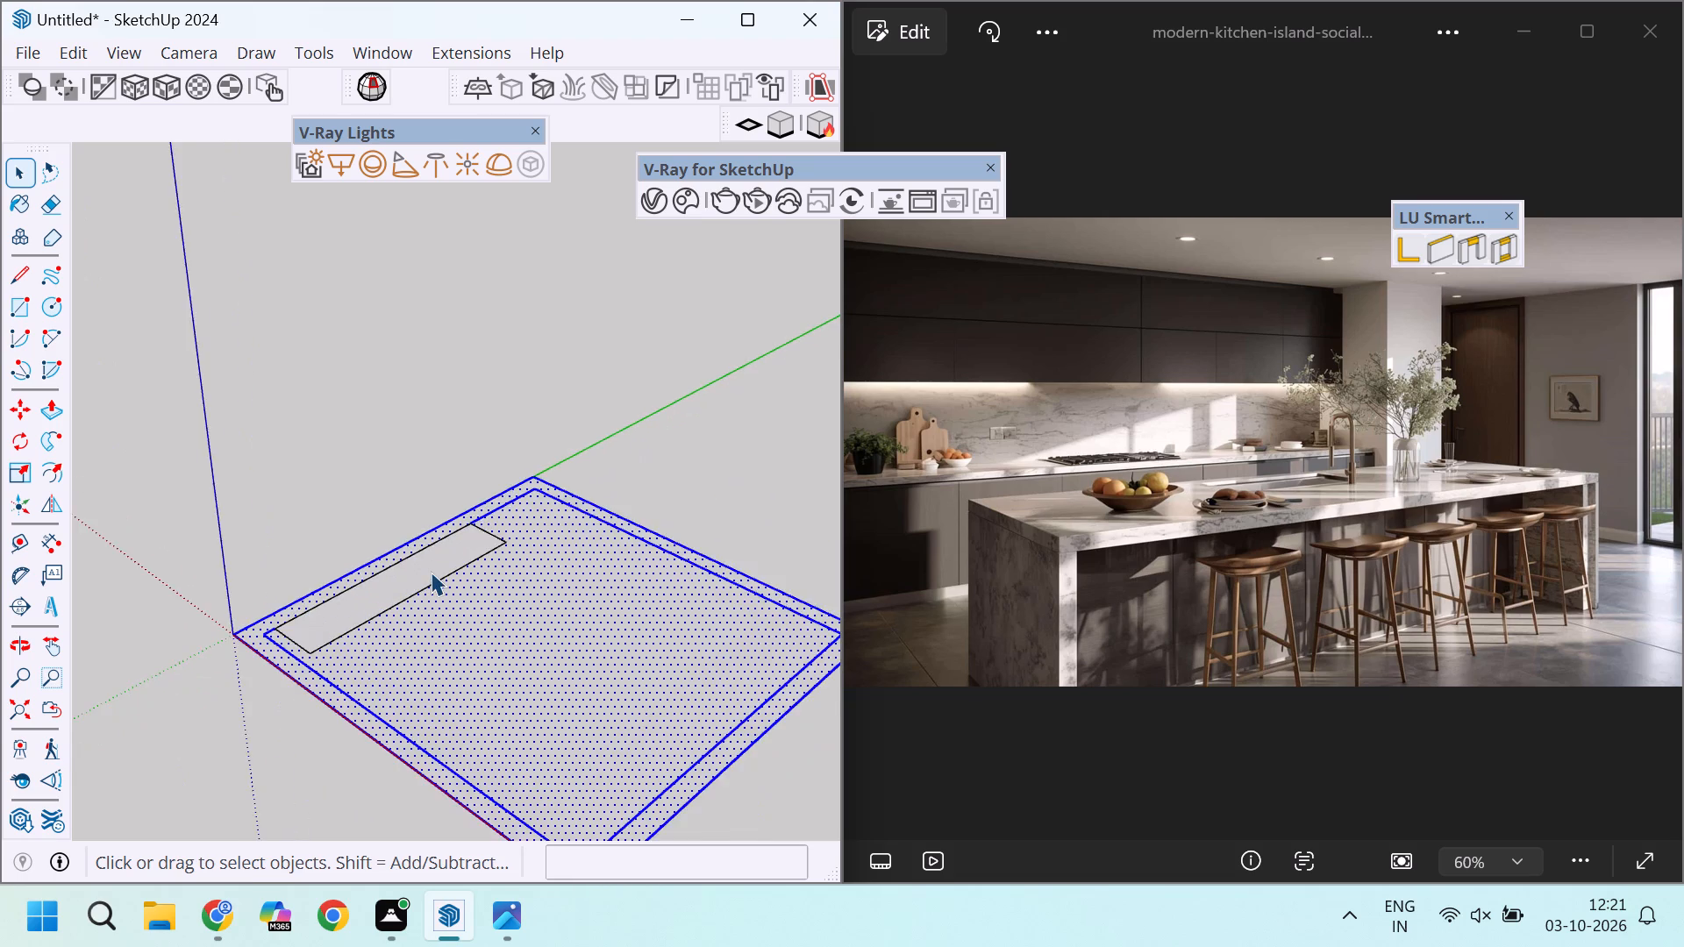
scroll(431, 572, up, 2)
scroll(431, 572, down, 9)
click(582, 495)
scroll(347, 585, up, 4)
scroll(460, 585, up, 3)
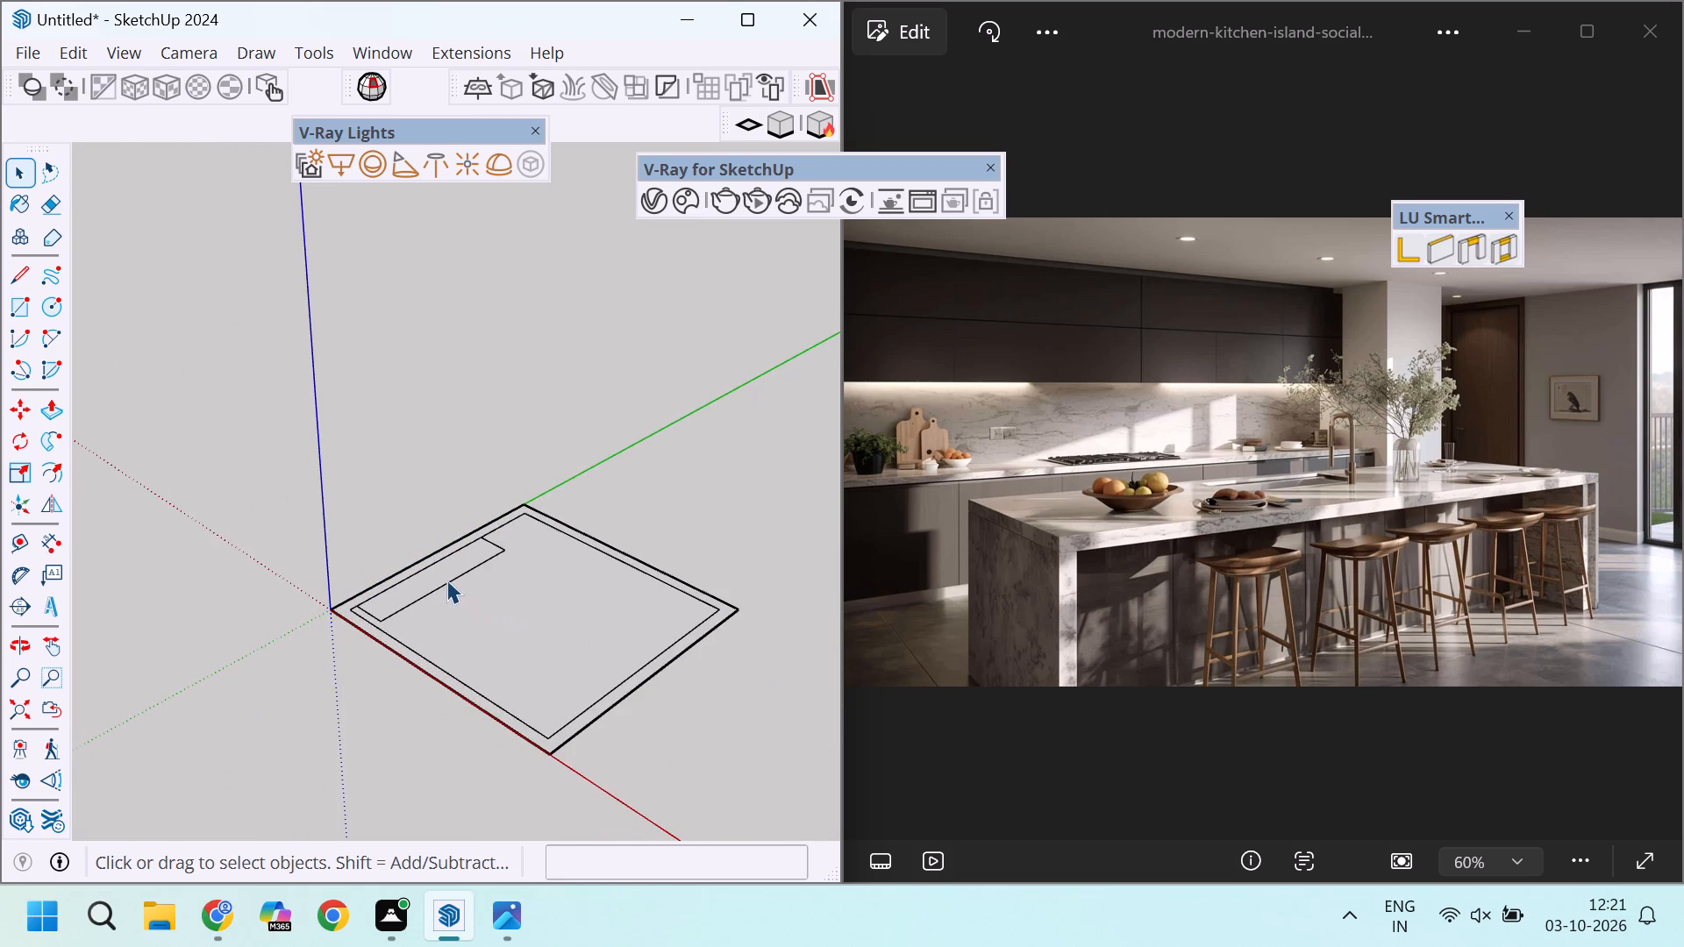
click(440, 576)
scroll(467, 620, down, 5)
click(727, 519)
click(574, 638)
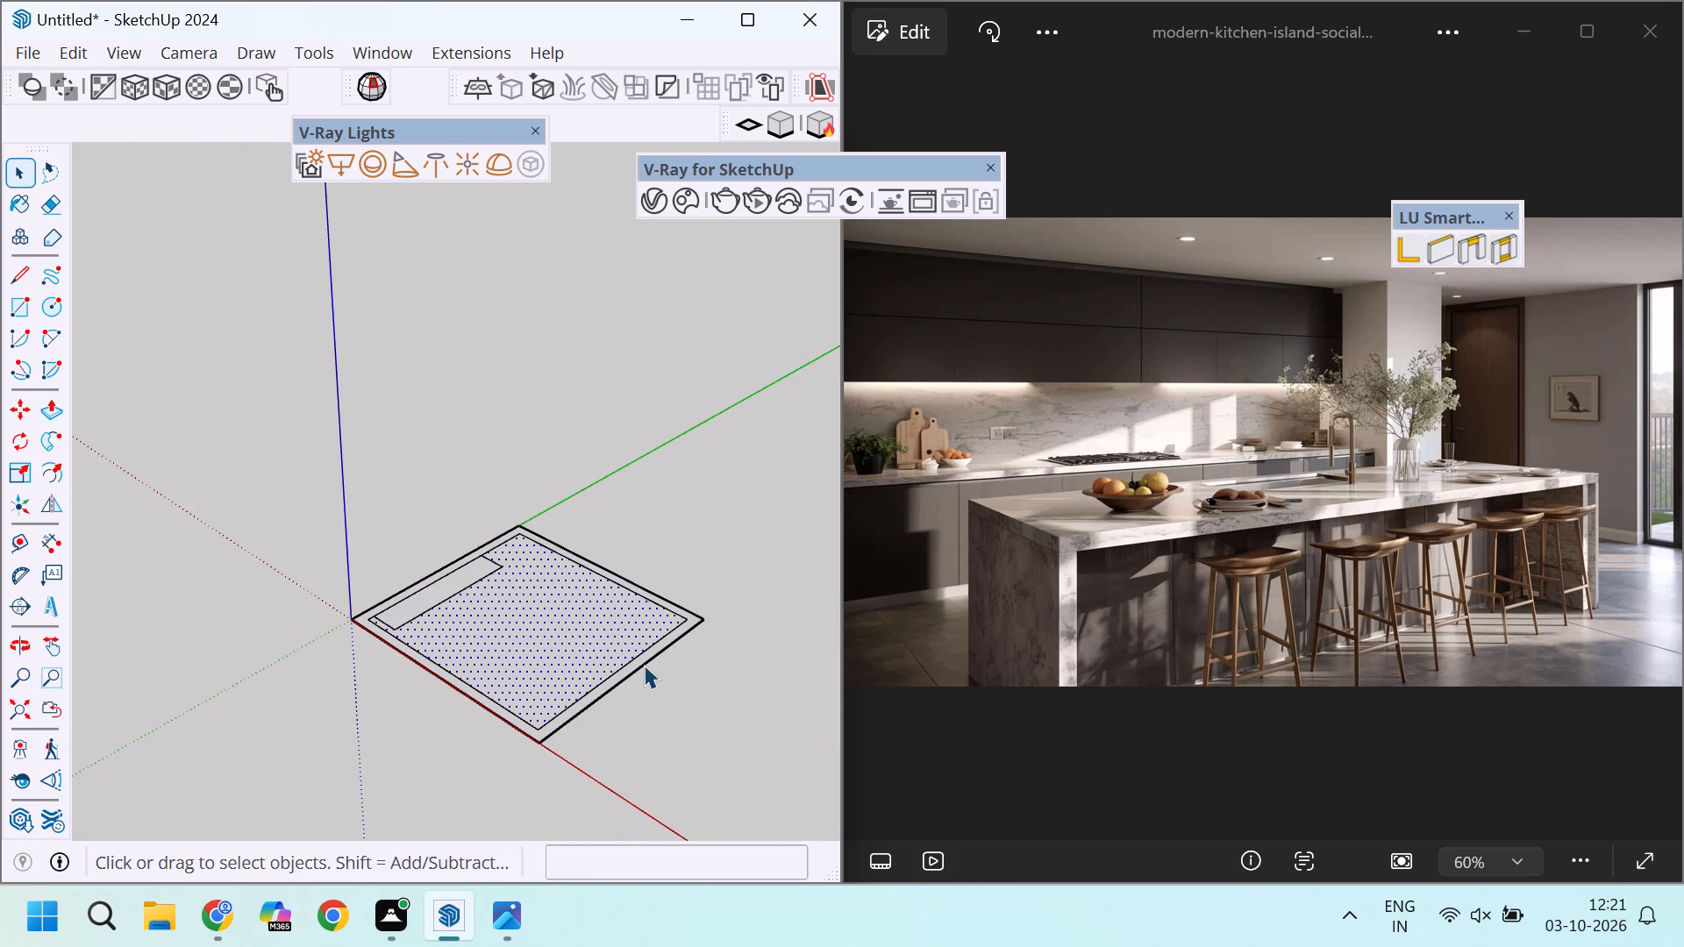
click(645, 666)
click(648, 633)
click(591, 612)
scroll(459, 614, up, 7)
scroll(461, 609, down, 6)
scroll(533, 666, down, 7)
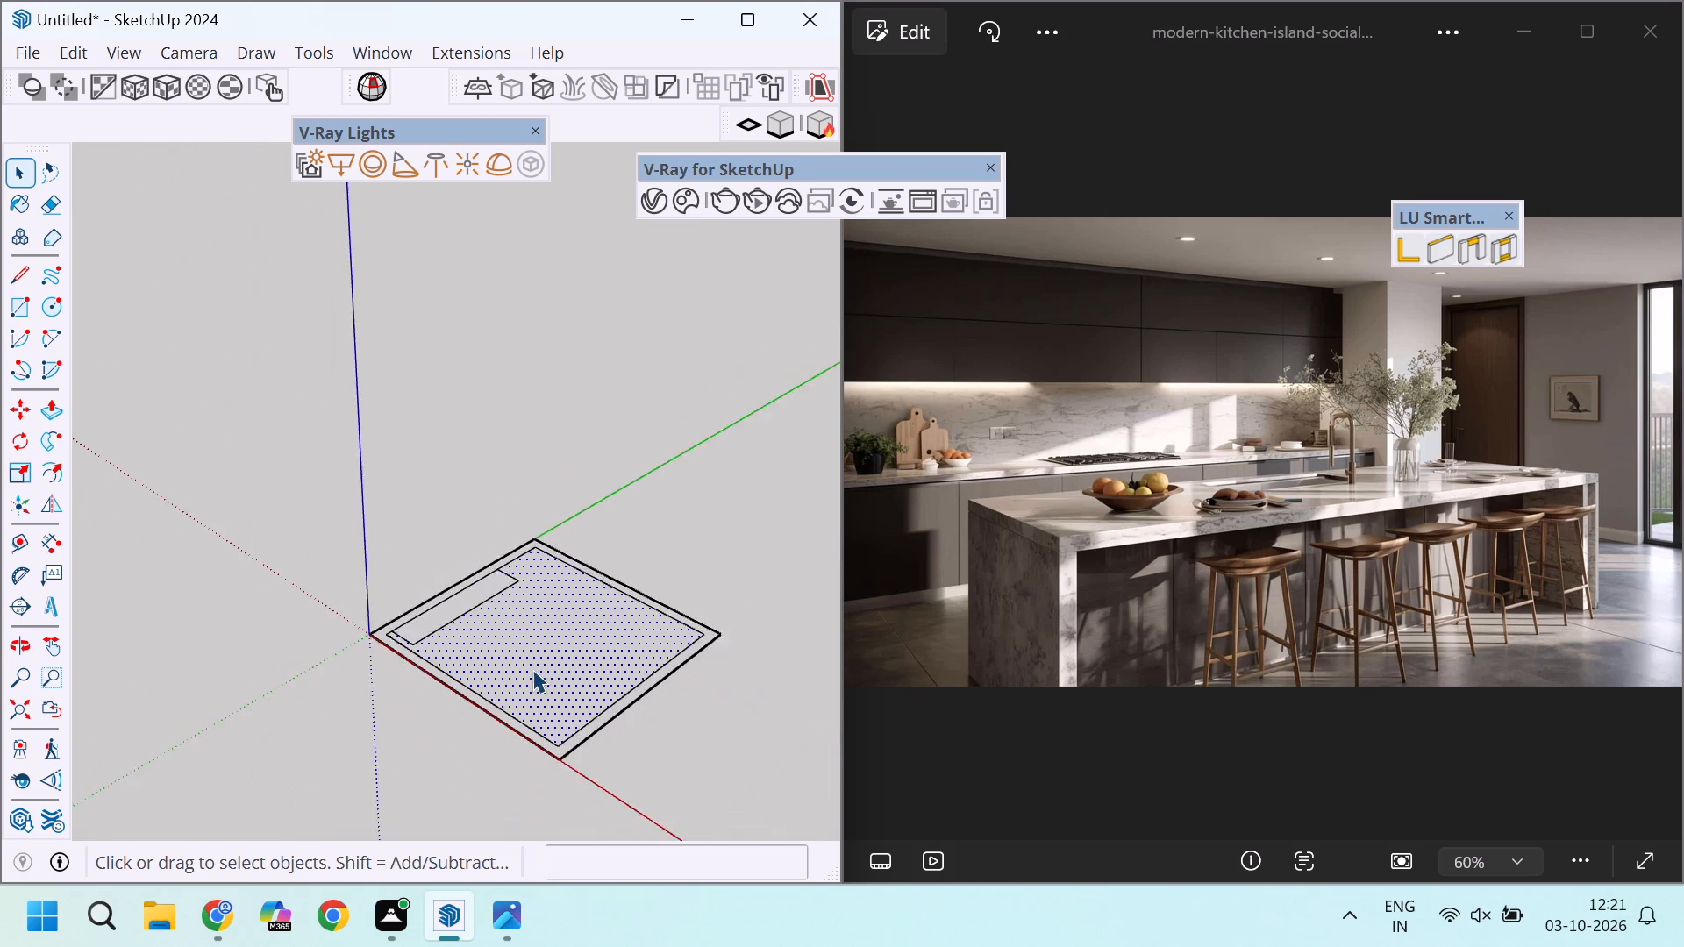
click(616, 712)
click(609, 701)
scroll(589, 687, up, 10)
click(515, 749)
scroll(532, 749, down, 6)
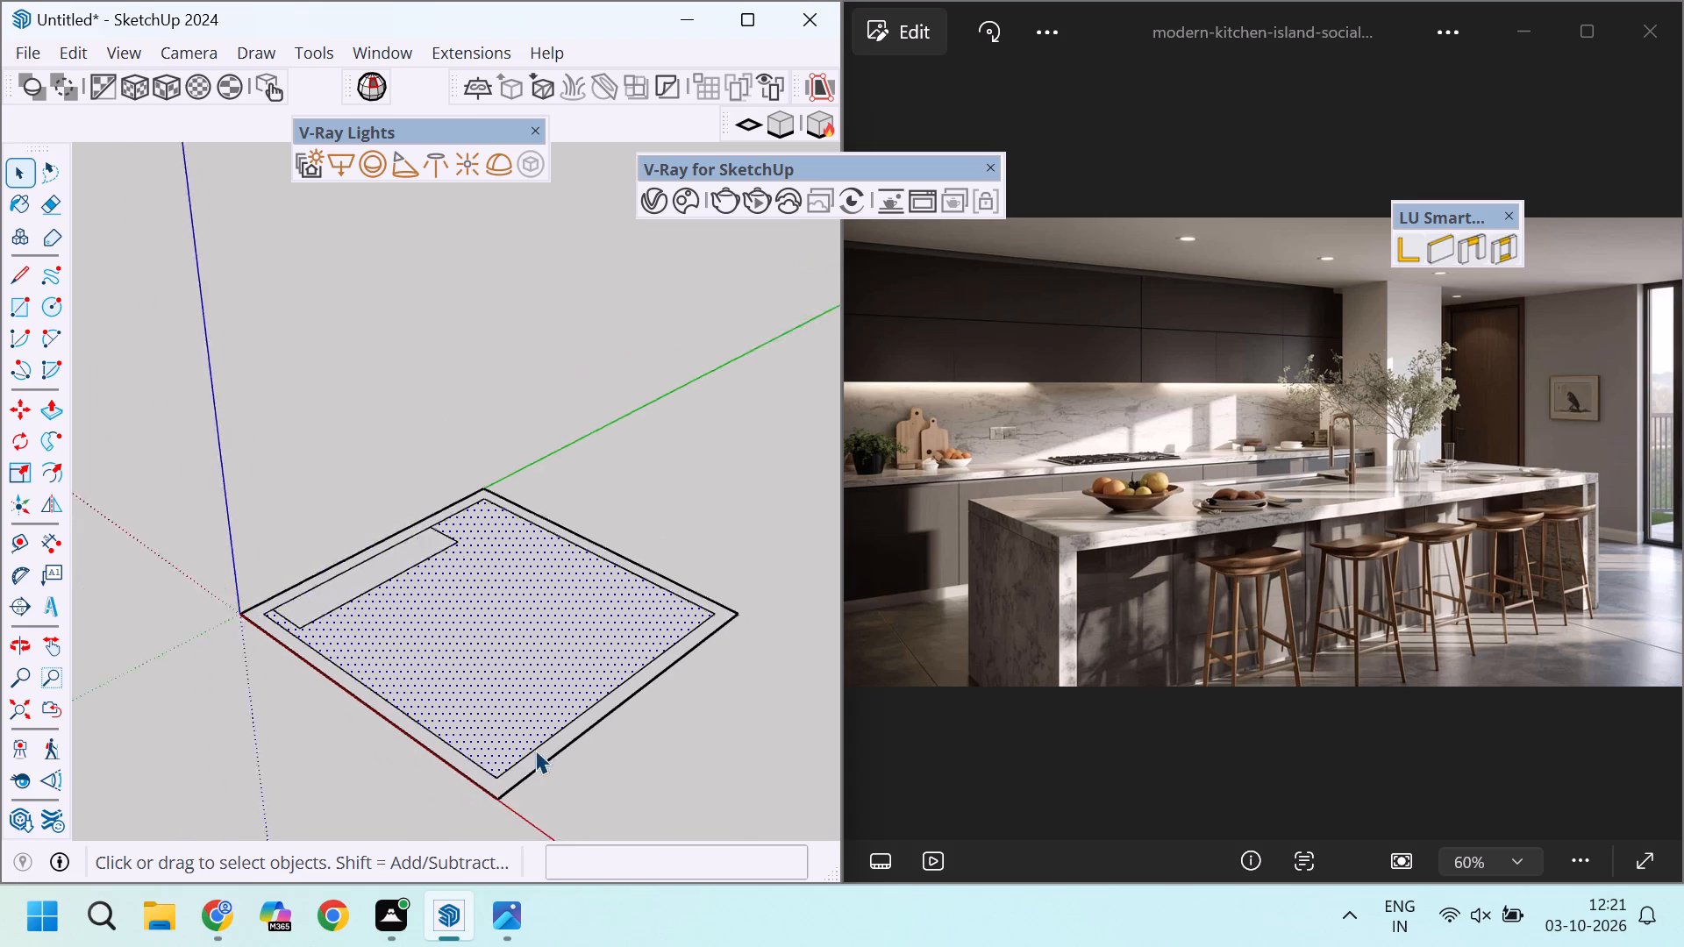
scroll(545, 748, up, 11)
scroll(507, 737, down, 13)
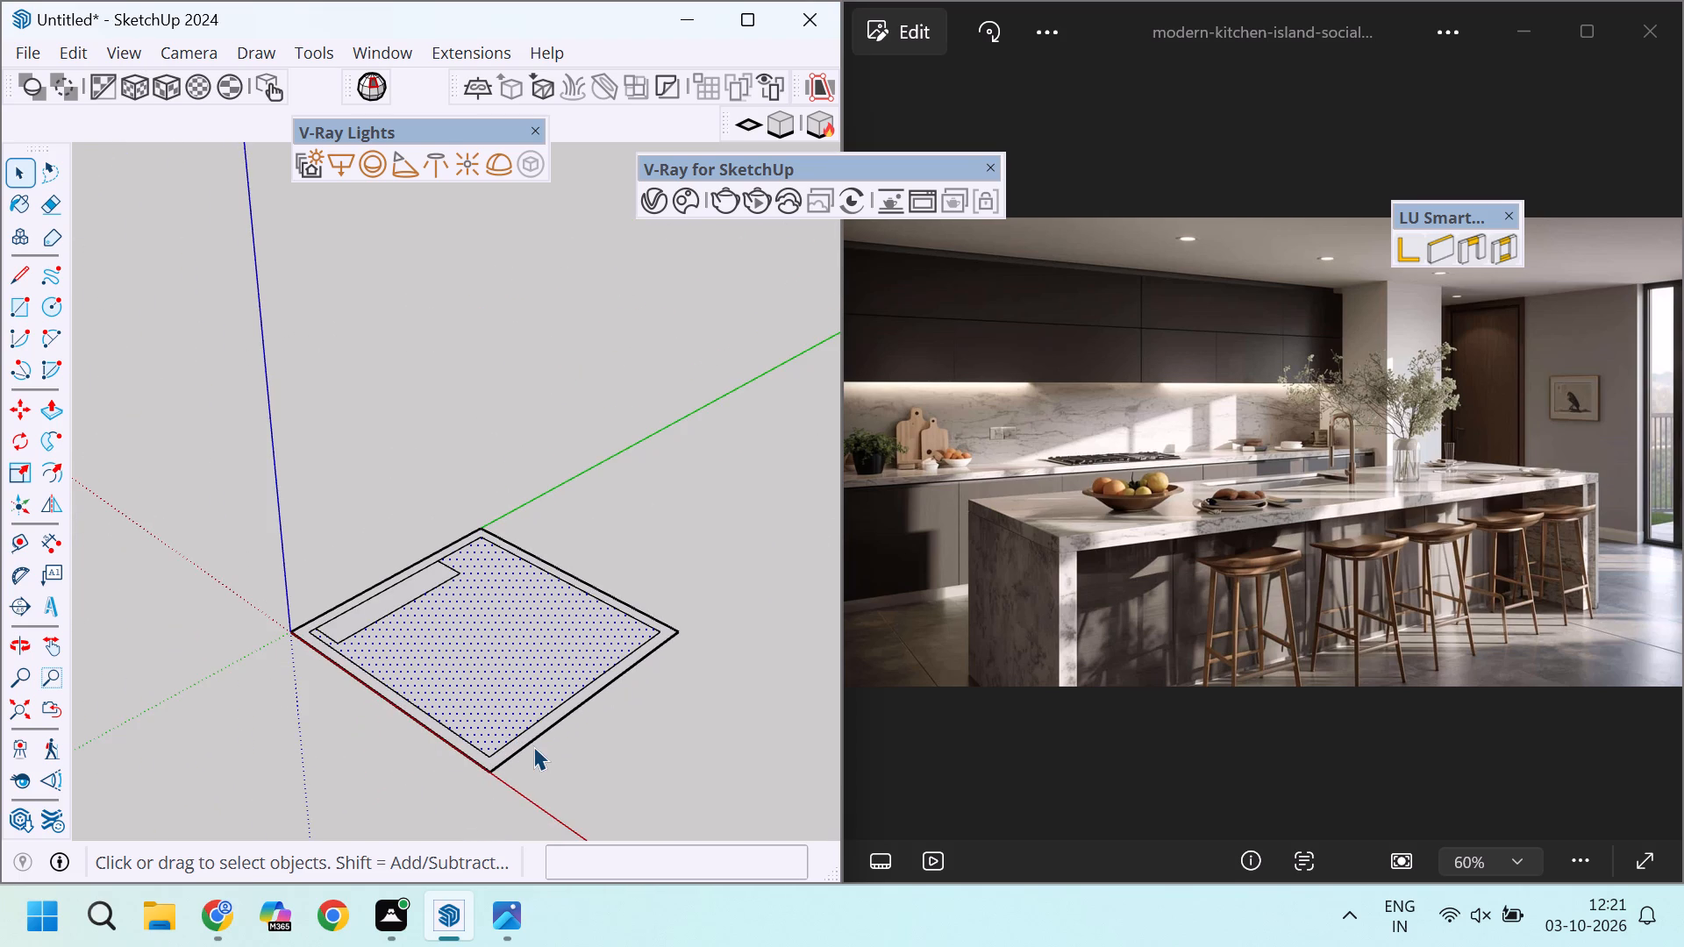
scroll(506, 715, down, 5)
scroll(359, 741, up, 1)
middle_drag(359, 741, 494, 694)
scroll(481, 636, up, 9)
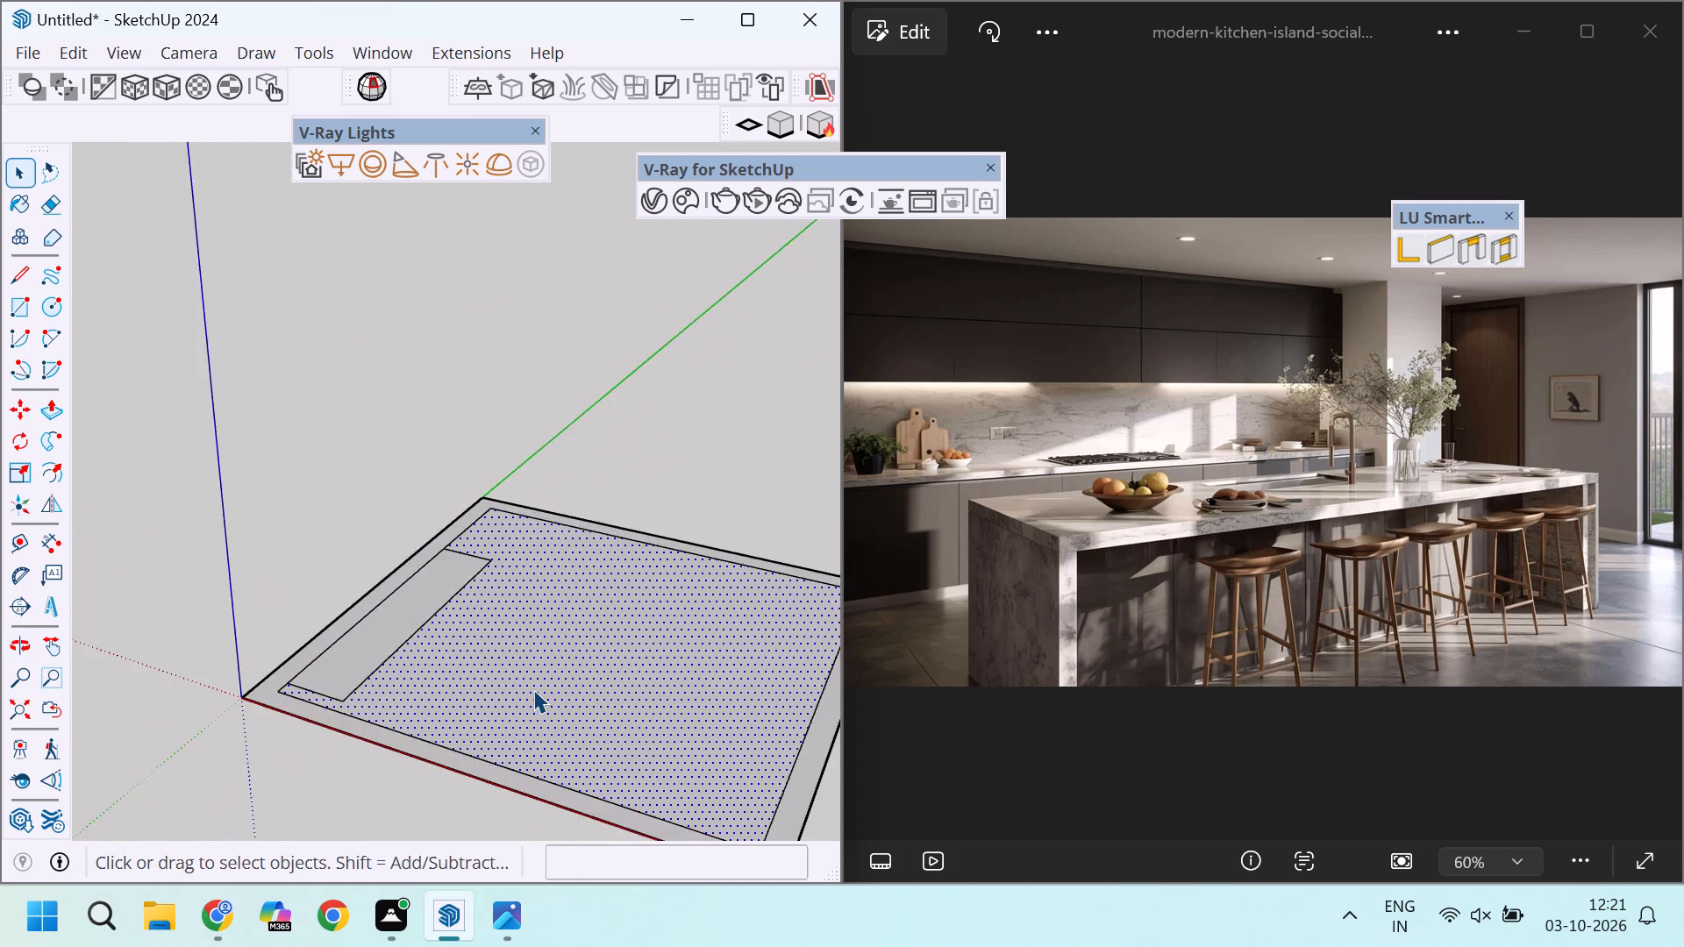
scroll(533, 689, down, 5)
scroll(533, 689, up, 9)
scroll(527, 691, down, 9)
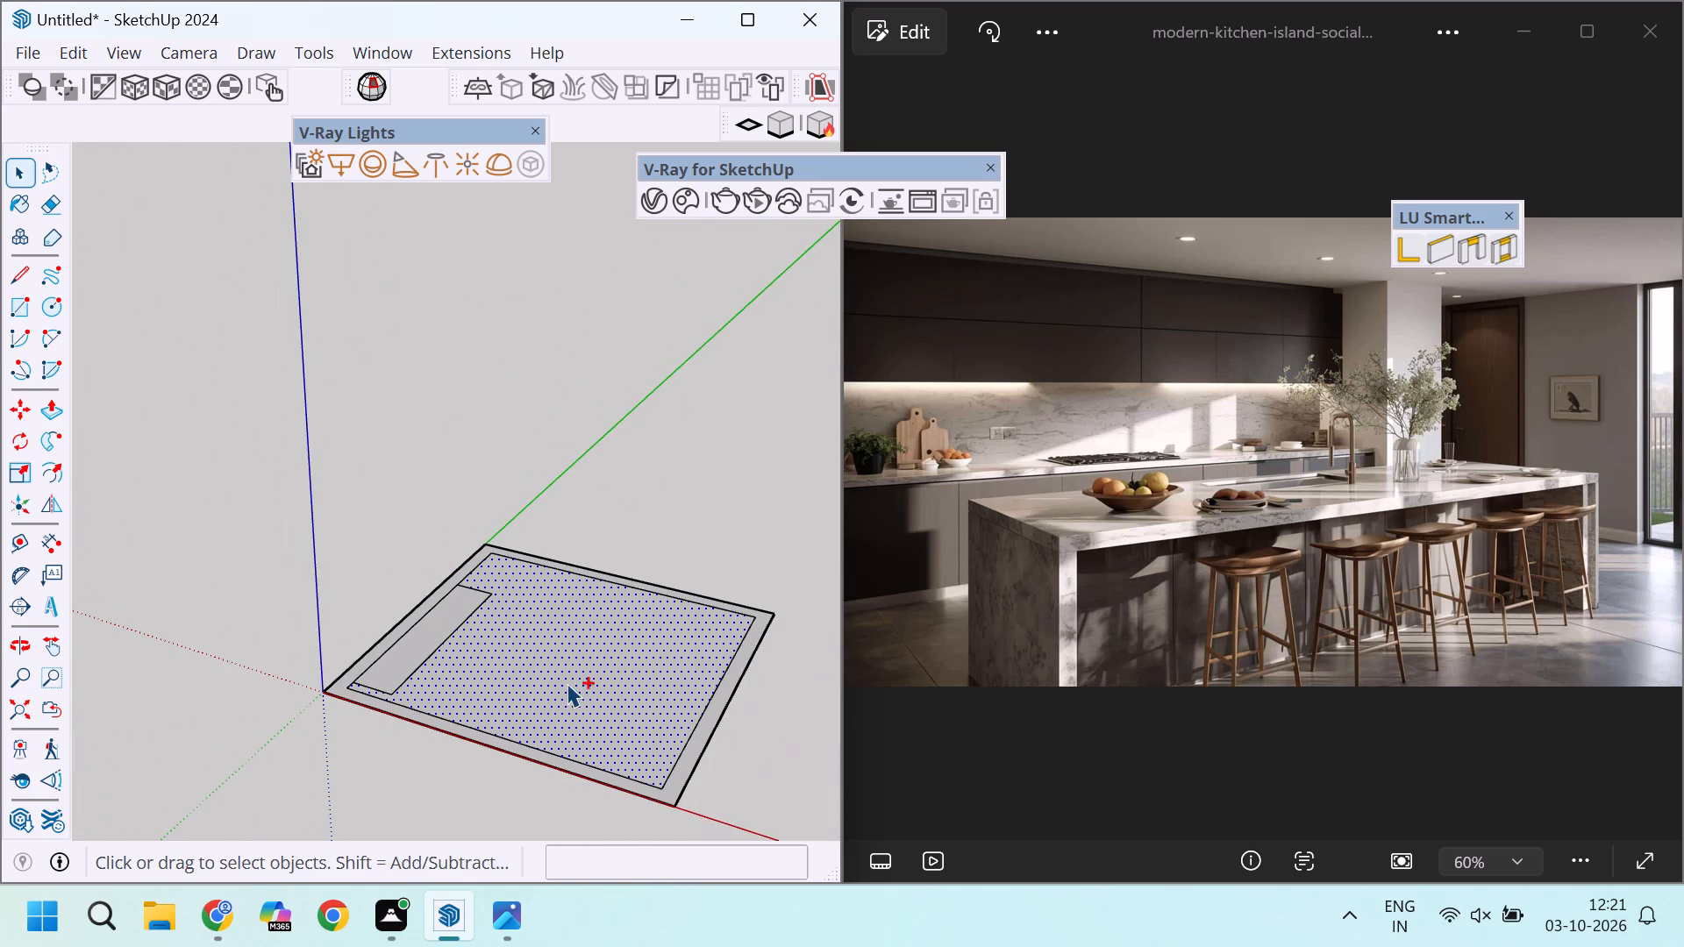
Undo the 10' by 2' cabinet rectangle and the 9" wall offset, back to the plain 16' by 16' floor face.
key(ctrl+z)
scroll(566, 687, down, 5)
scroll(574, 681, up, 5)
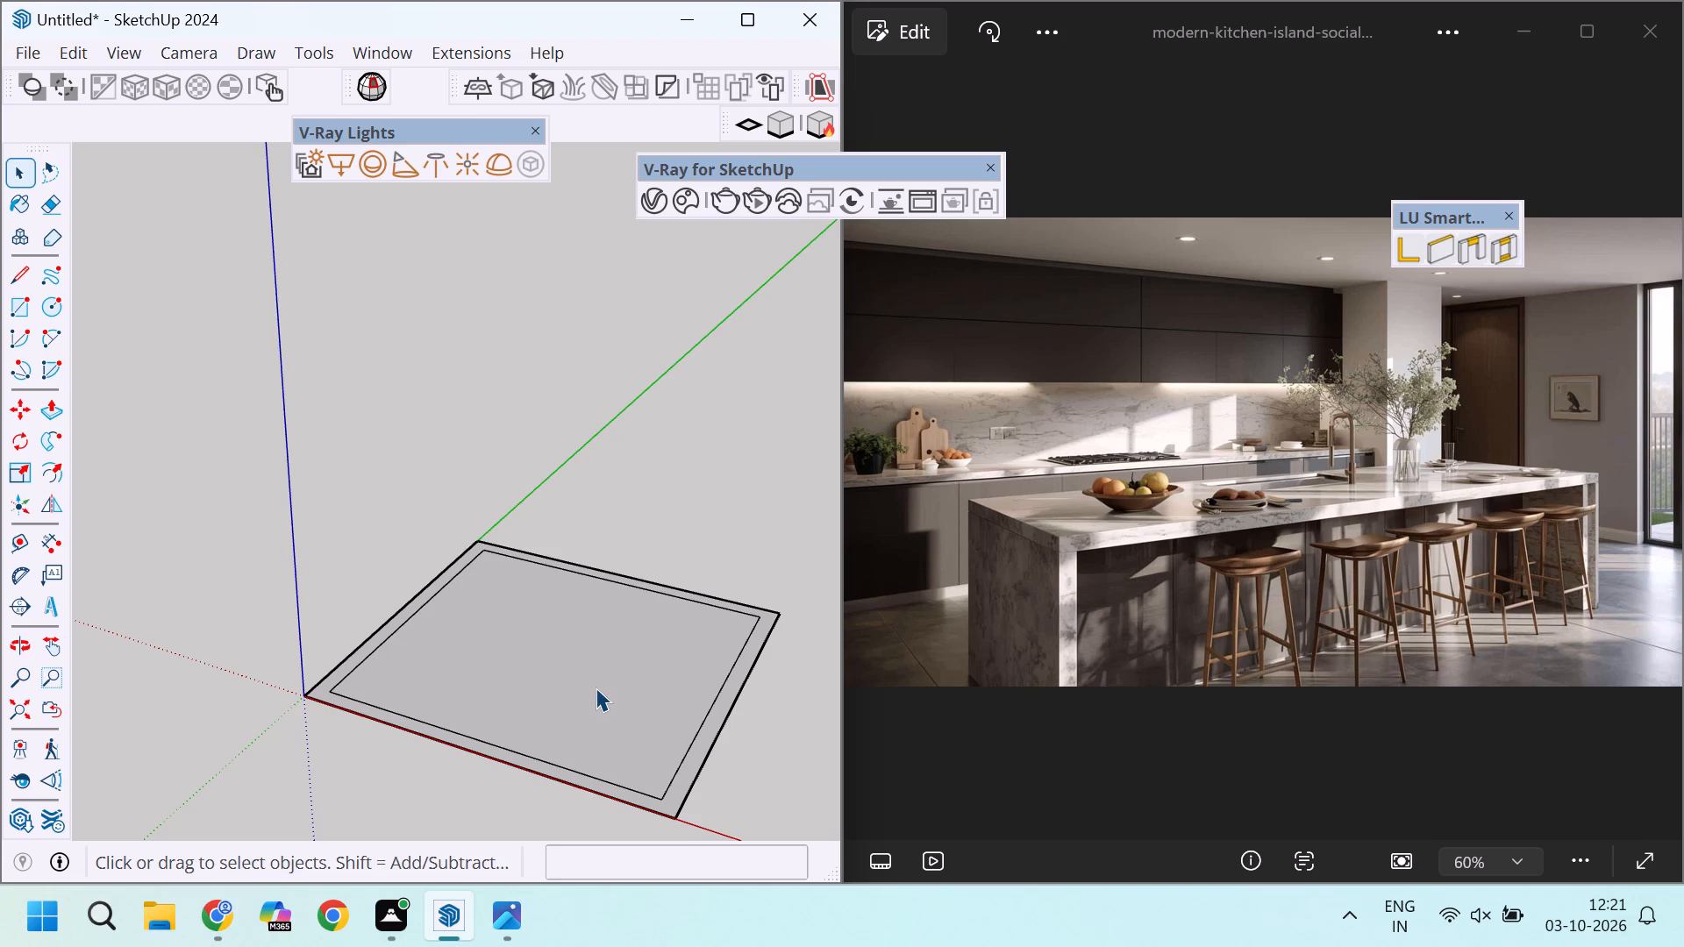
key(ctrl+z)
key(ctrl+z)
scroll(596, 688, down, 4)
scroll(596, 688, up, 4)
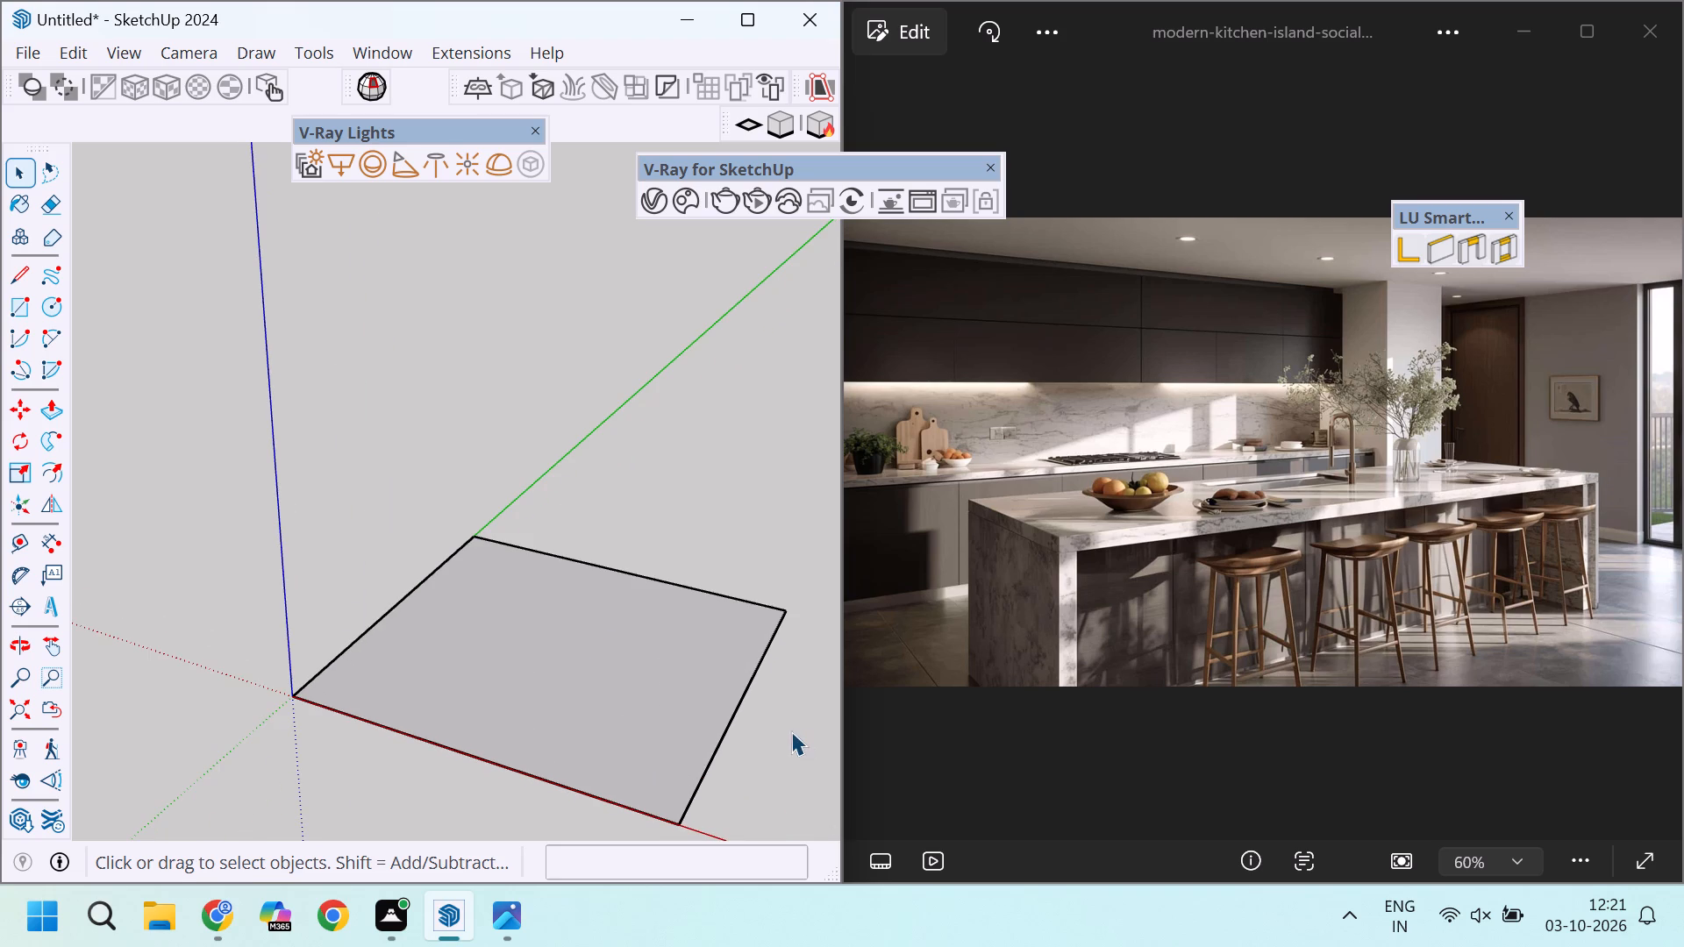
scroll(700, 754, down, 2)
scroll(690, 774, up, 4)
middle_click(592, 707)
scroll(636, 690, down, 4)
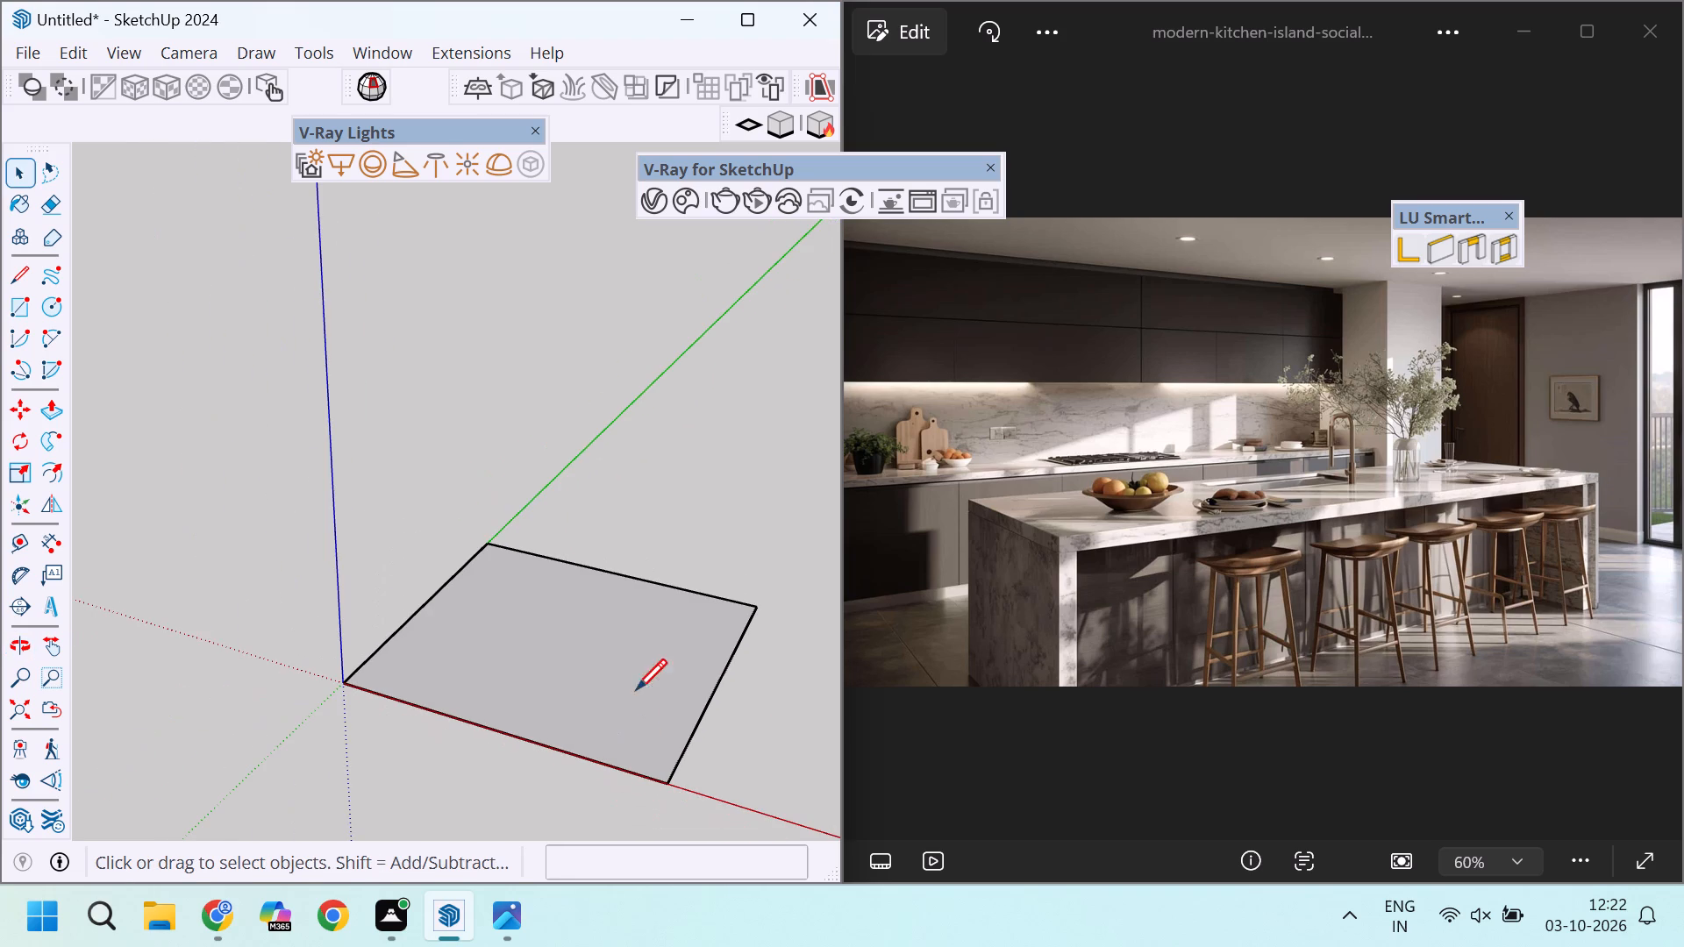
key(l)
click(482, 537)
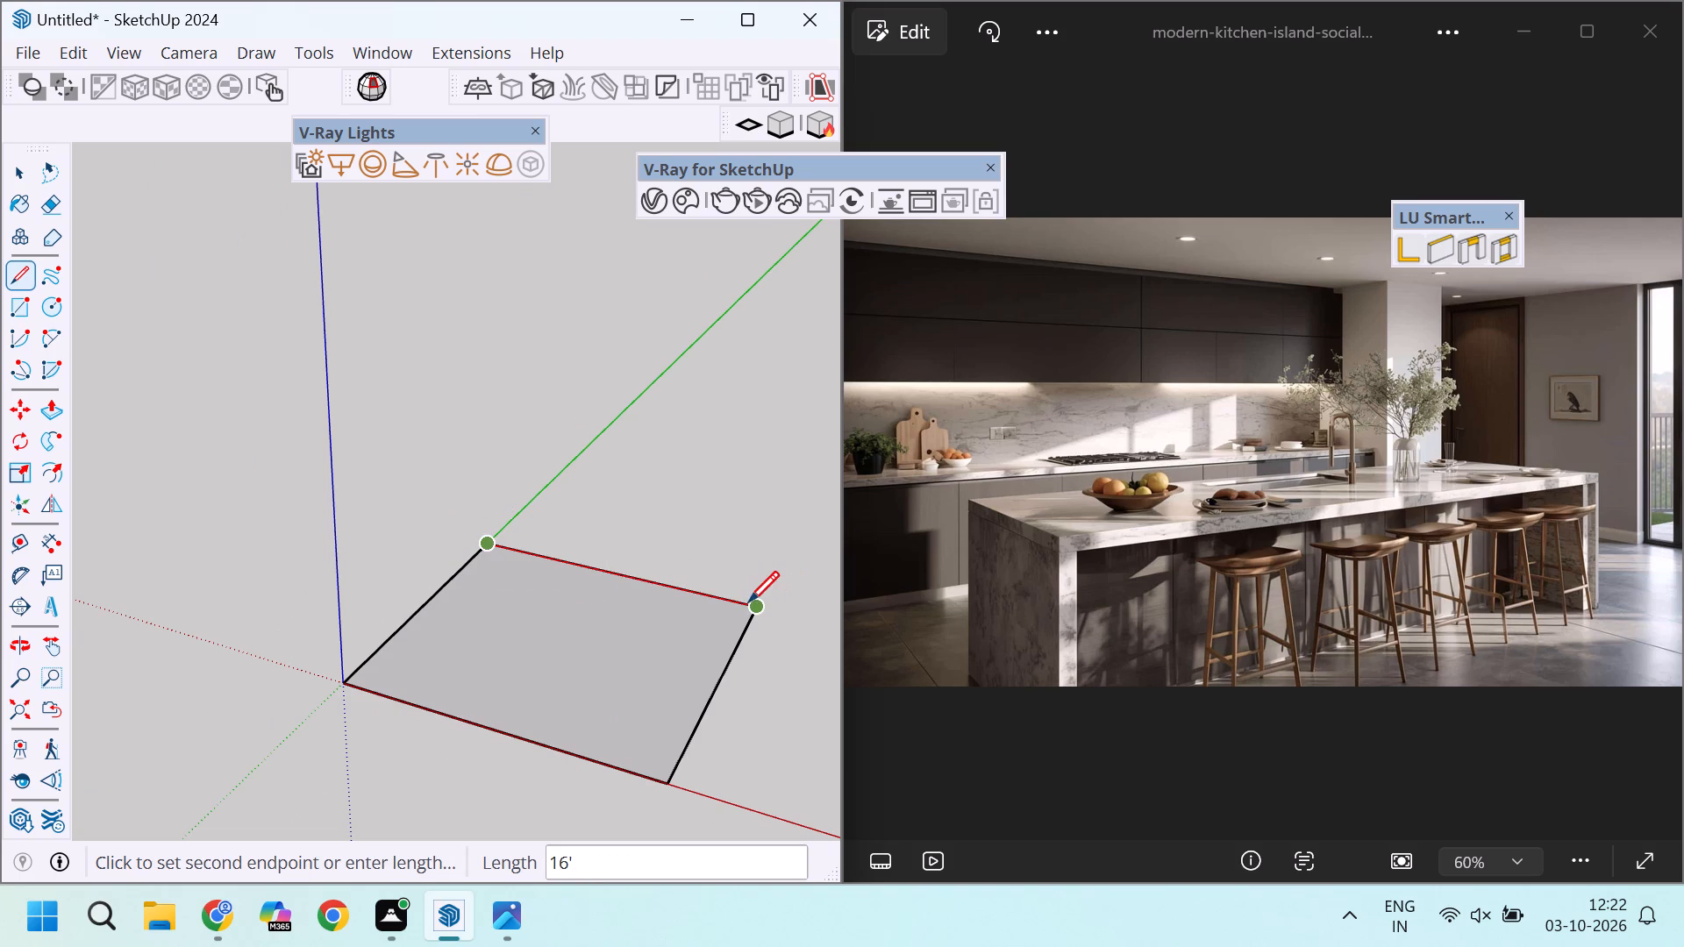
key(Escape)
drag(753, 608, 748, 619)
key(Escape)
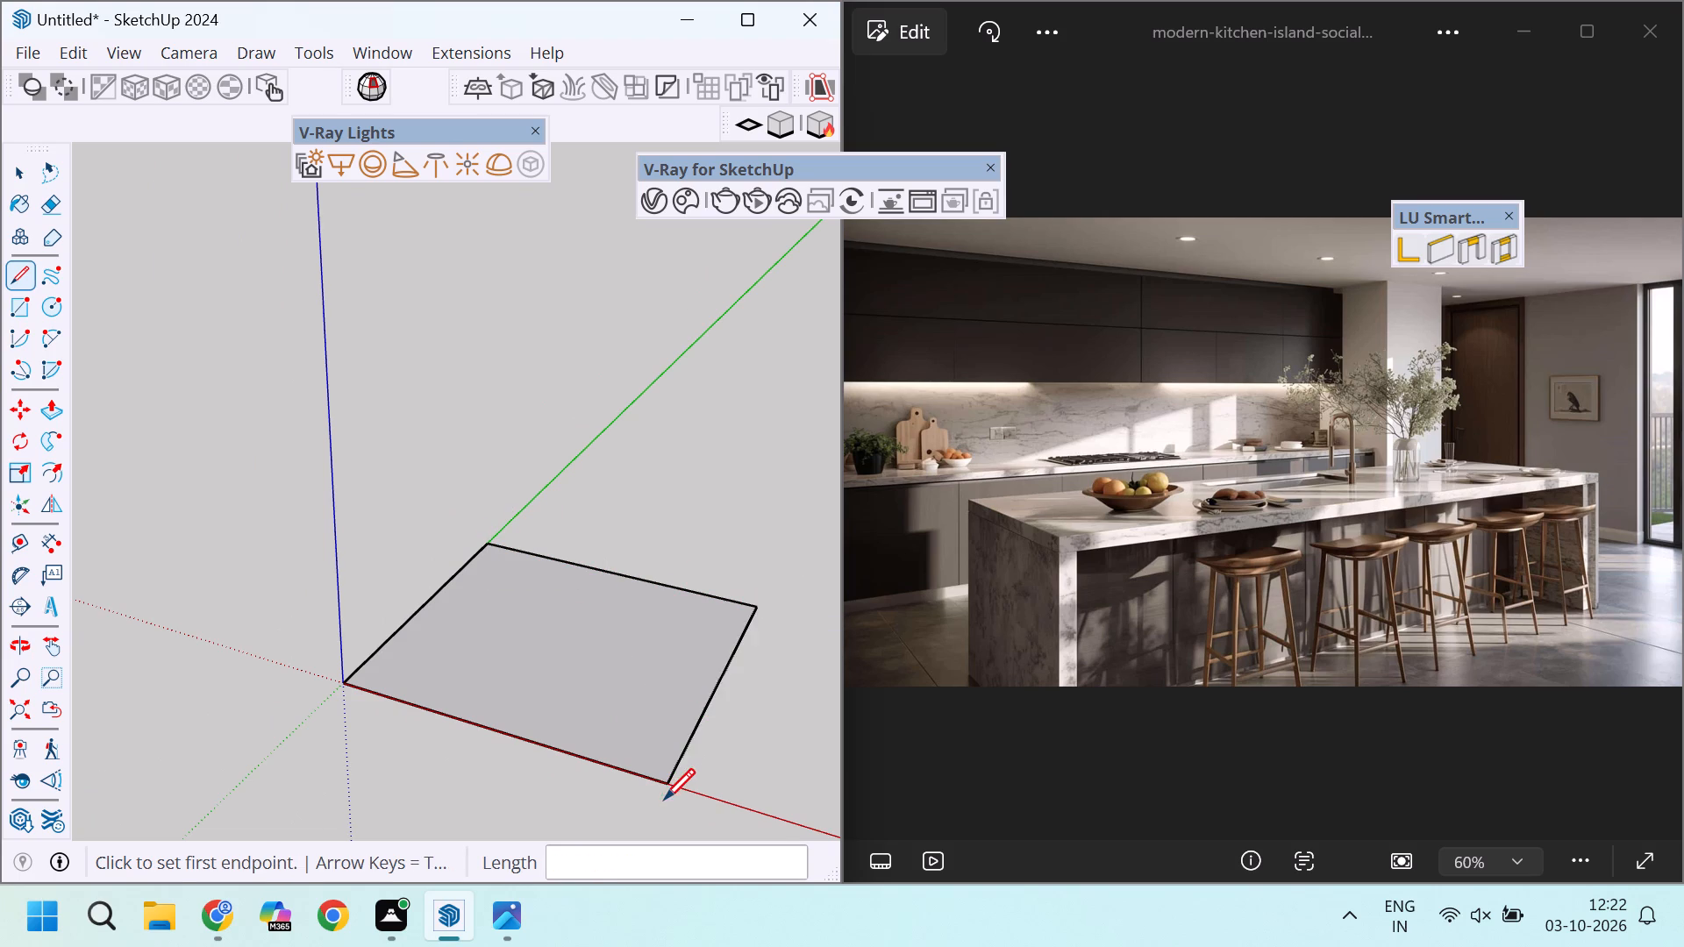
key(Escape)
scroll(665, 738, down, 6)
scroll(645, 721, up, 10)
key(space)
Extrude the 16' by 16' floor face upward by 6" with Push/Pull.
scroll(645, 681, up, 2)
scroll(645, 681, down, 3)
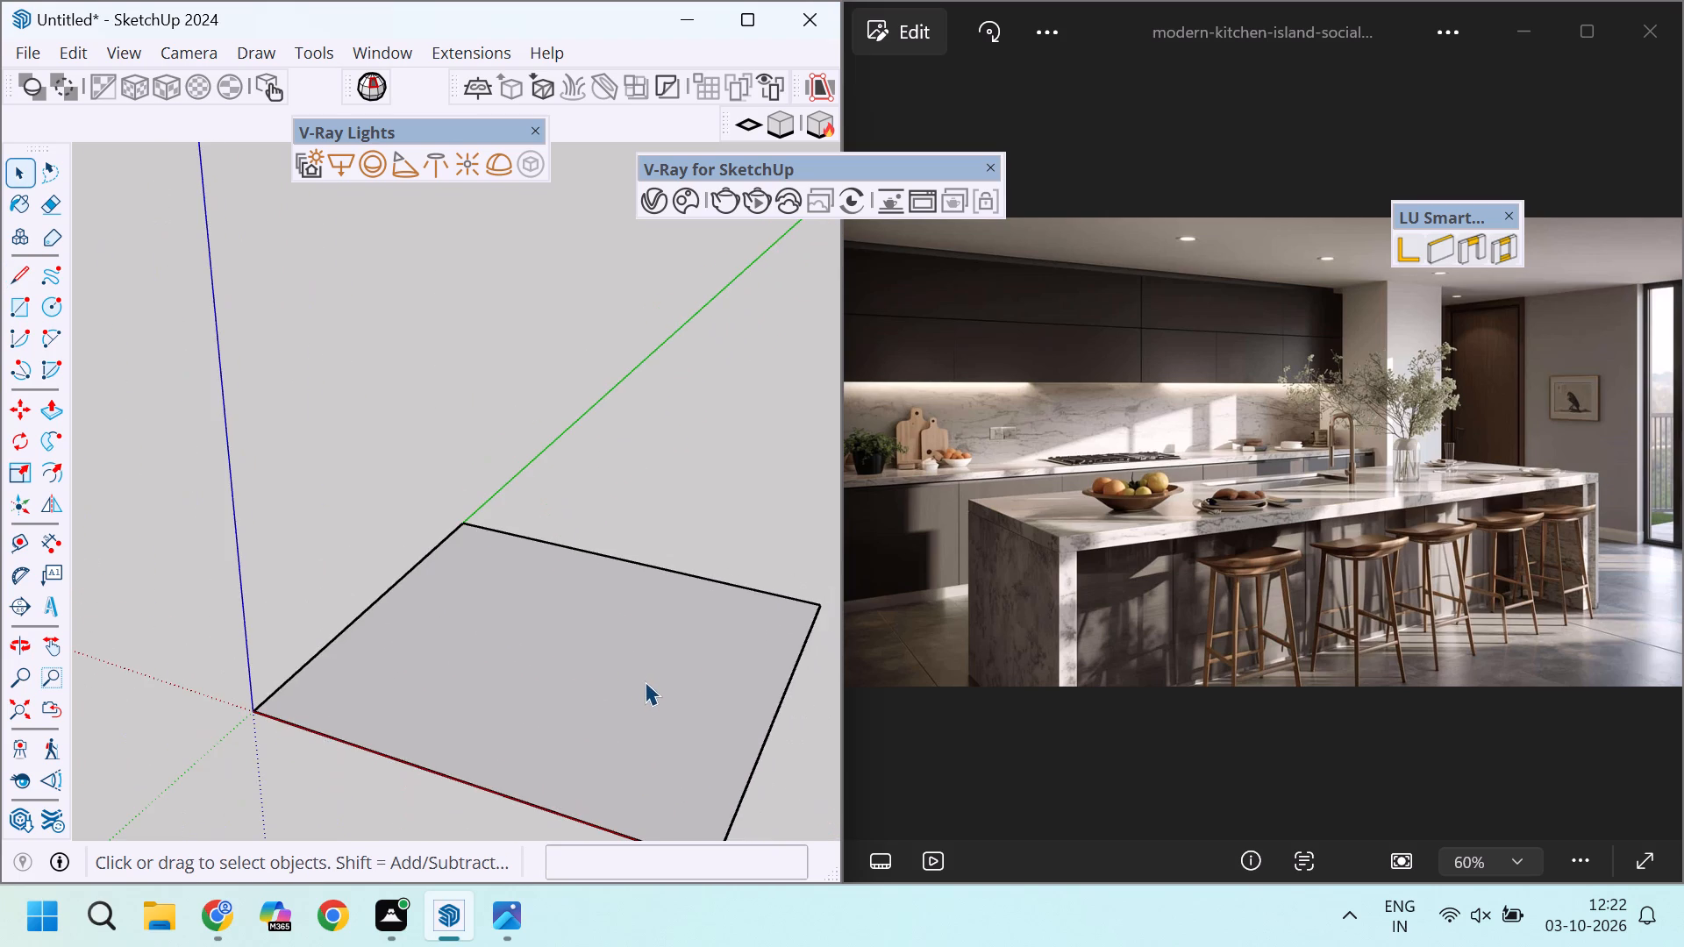
scroll(645, 681, down, 4)
scroll(645, 681, up, 3)
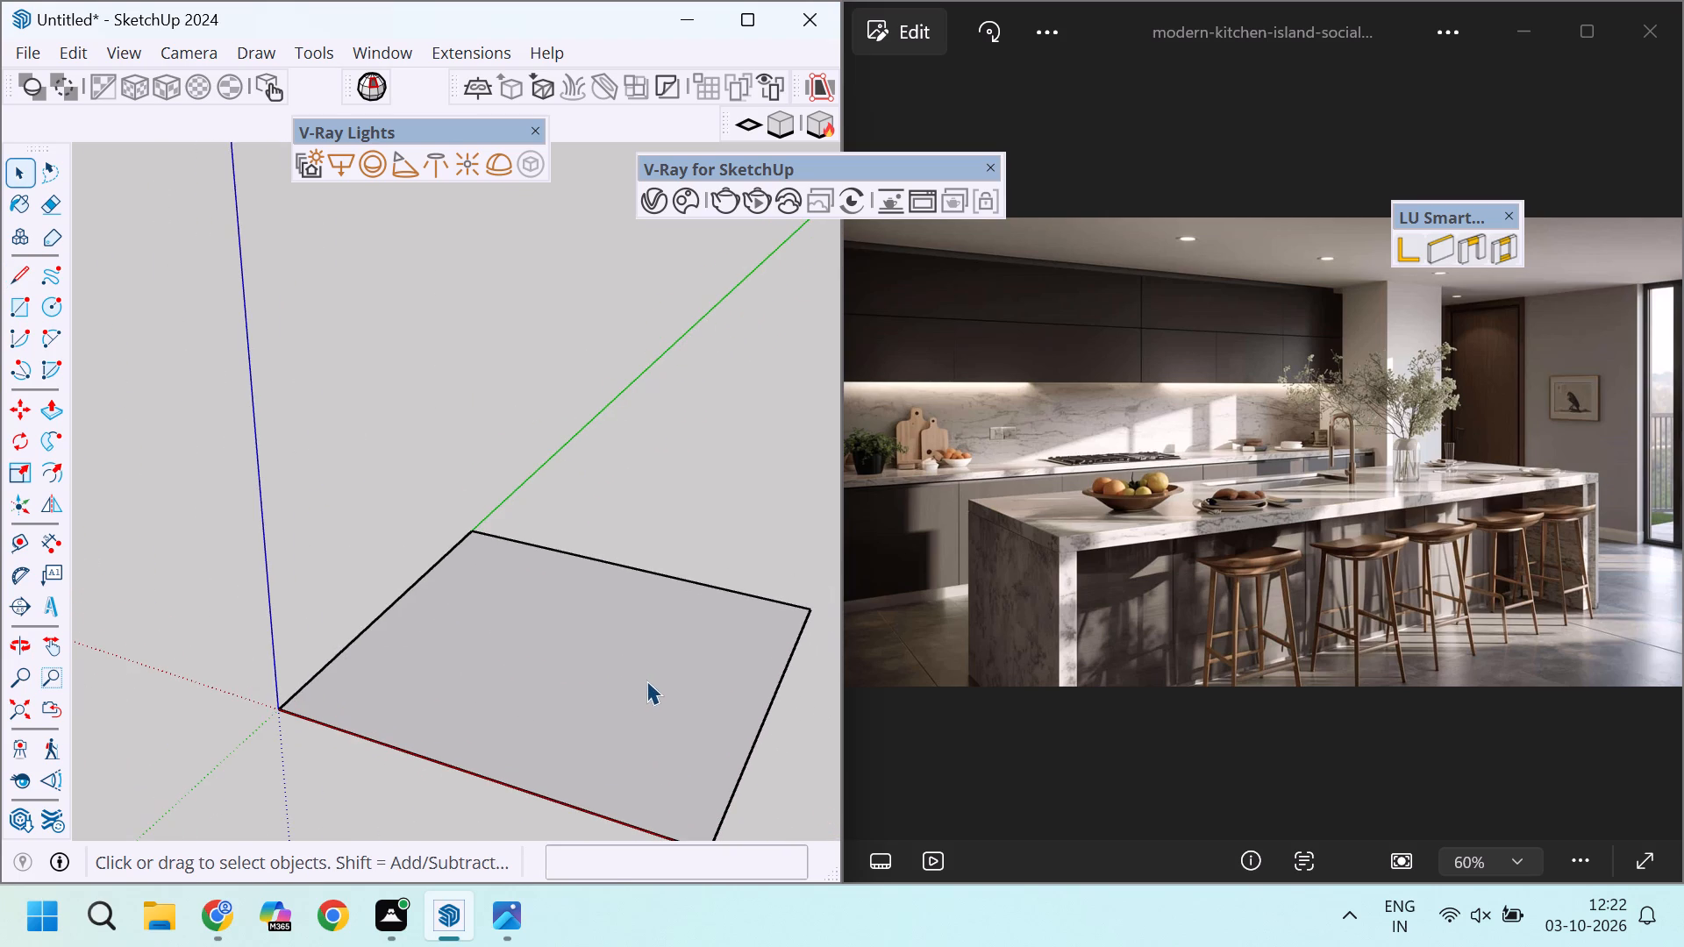
key(p)
click(609, 681)
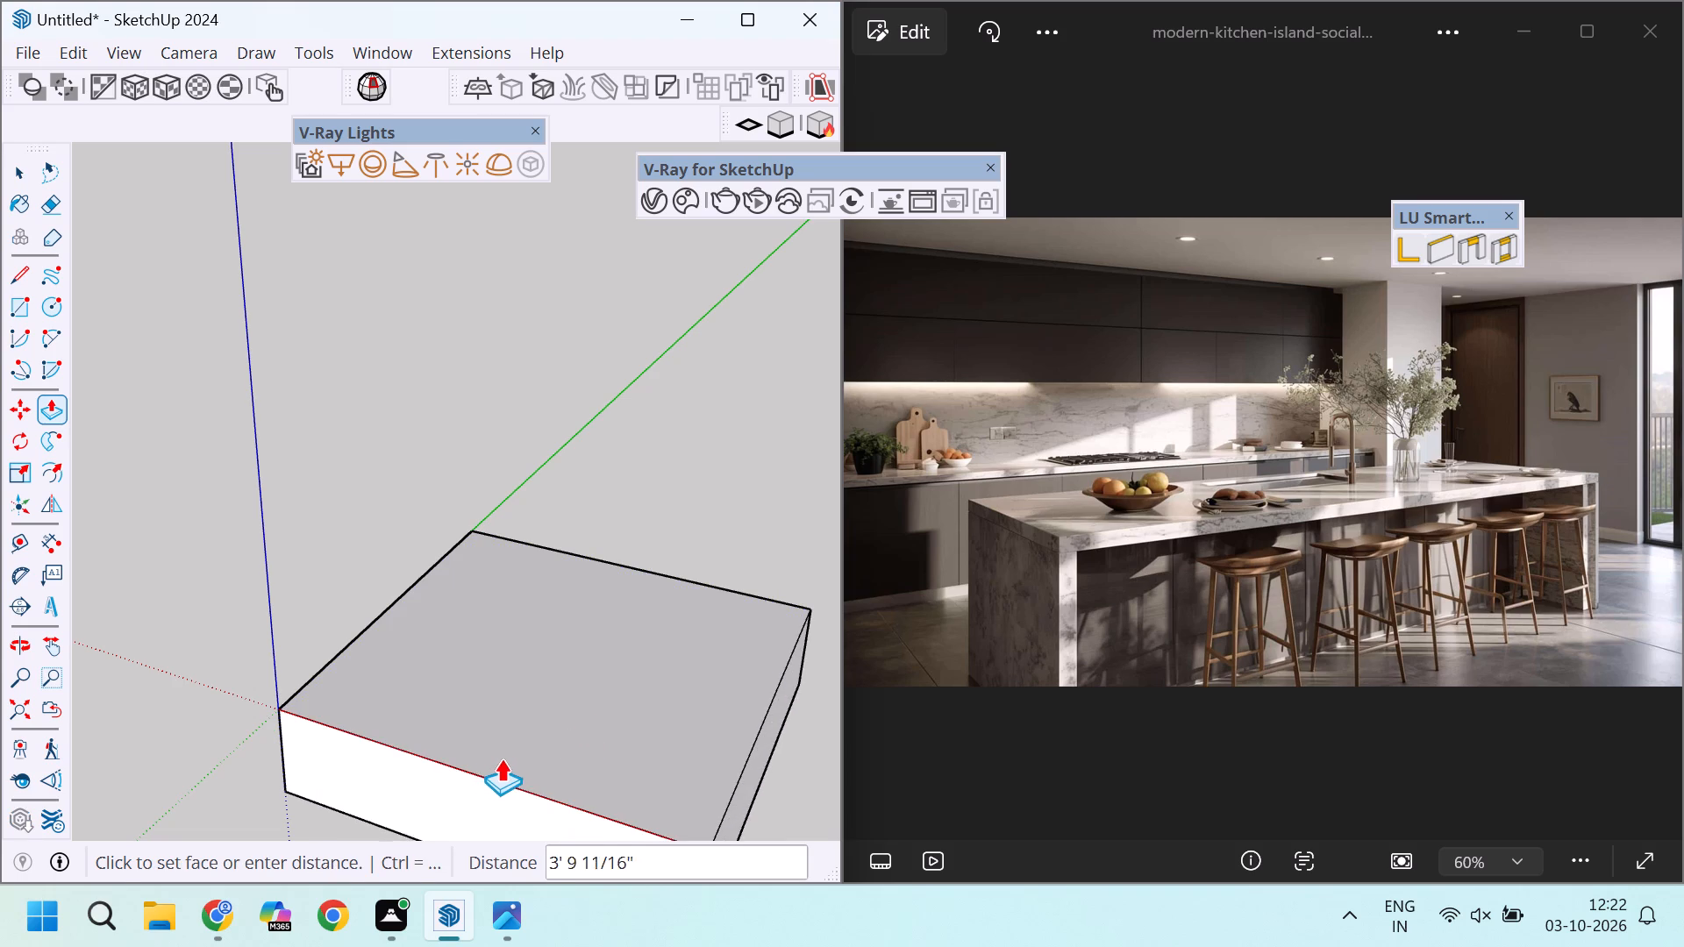
middle_drag(501, 758, 541, 657)
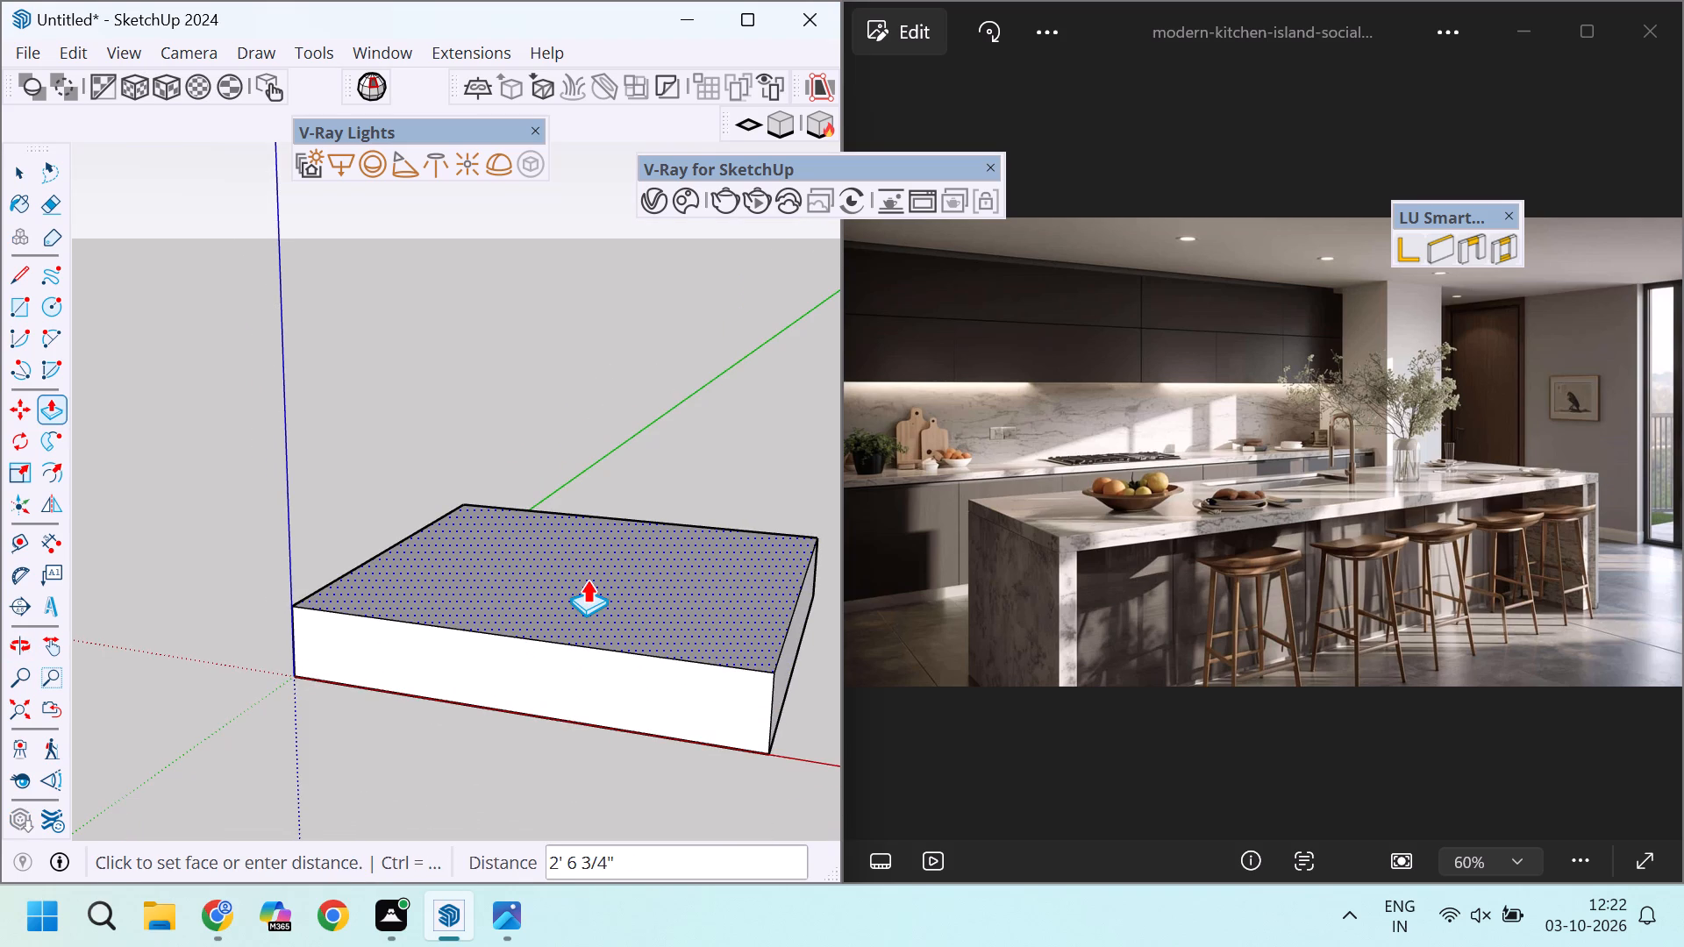
key(6)
key(Return)
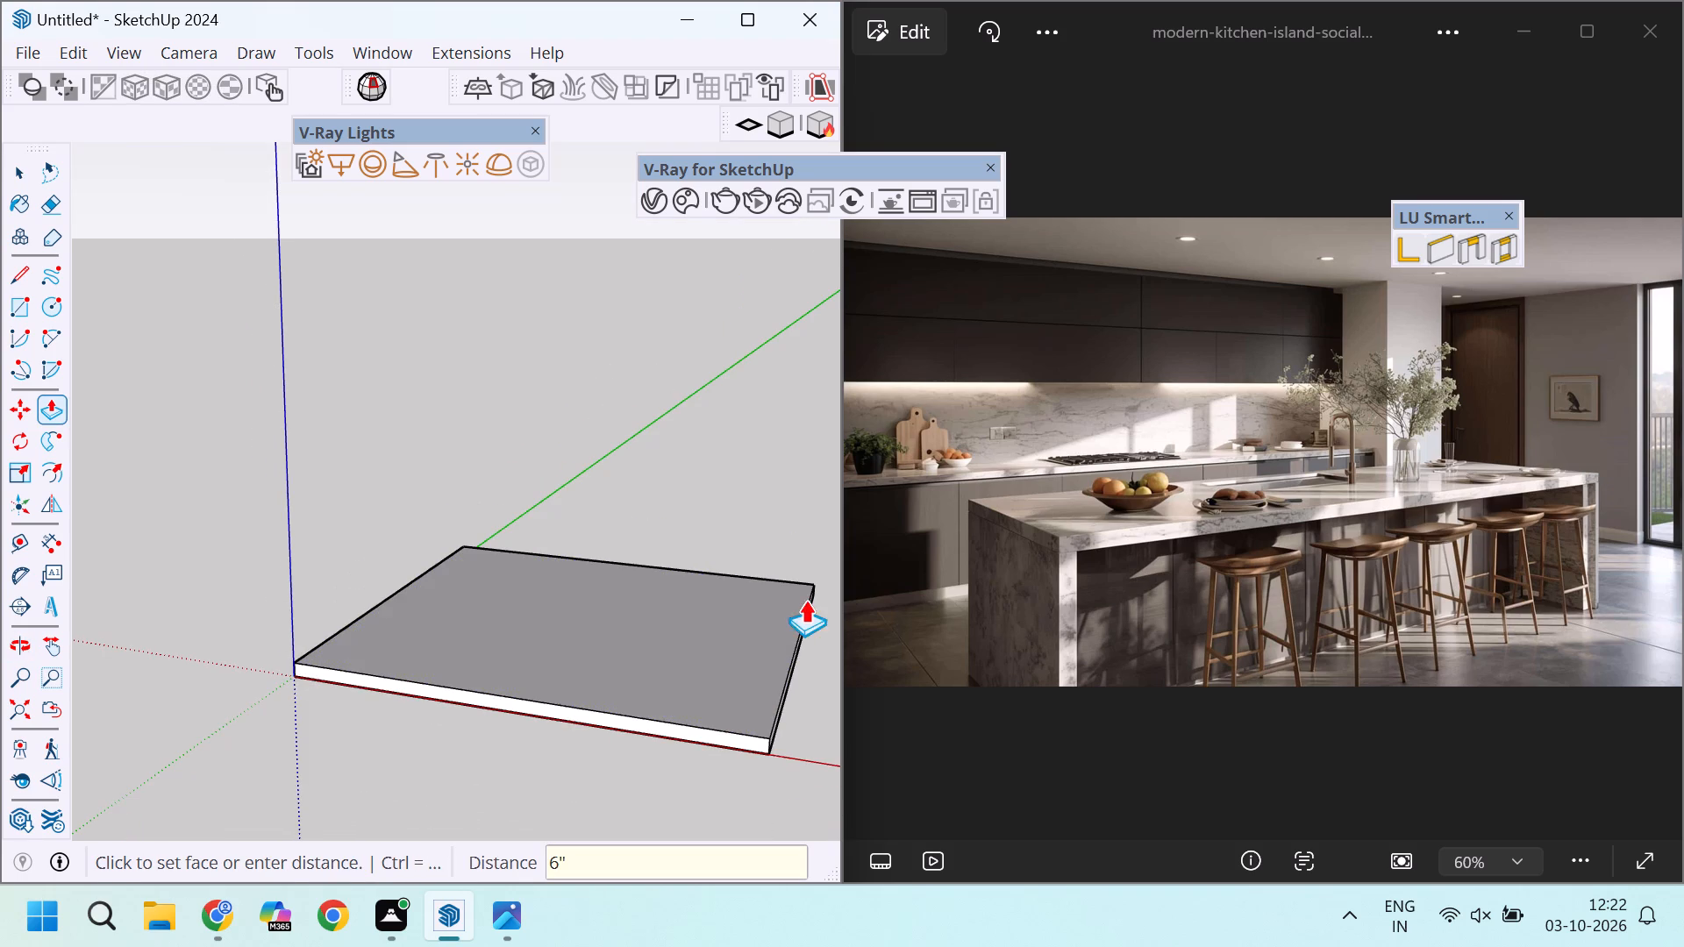
Select the whole floor slab with its connected geometry and make it a group.
key(space)
triple_click(679, 615)
right_click(679, 615)
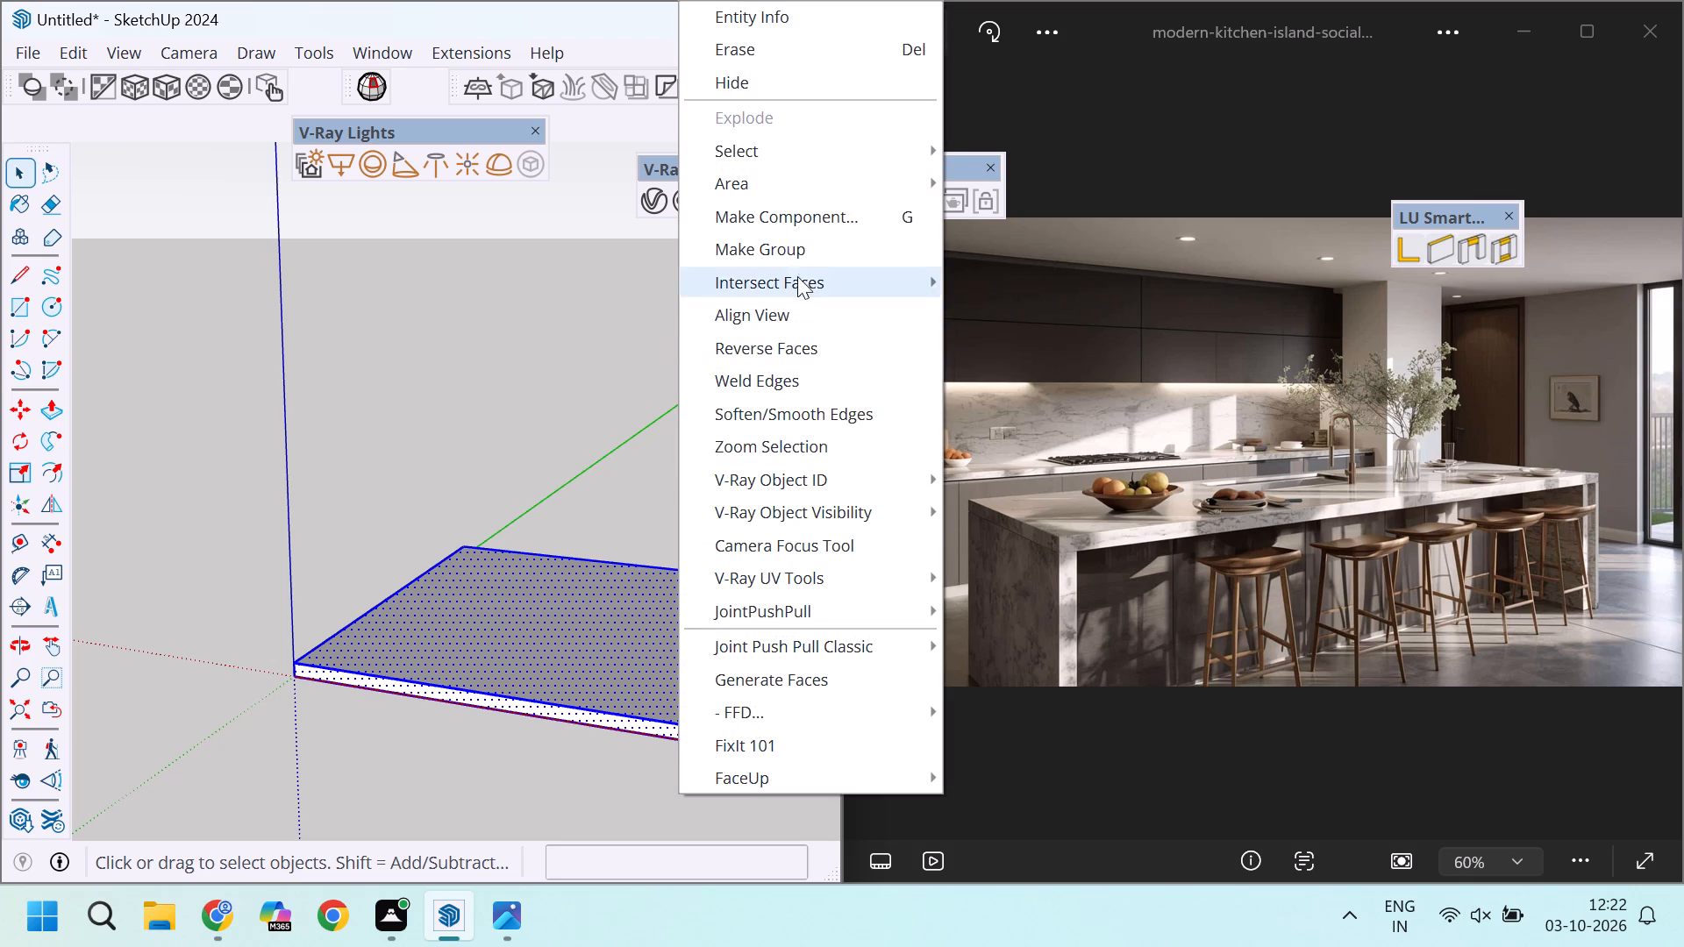
click(797, 254)
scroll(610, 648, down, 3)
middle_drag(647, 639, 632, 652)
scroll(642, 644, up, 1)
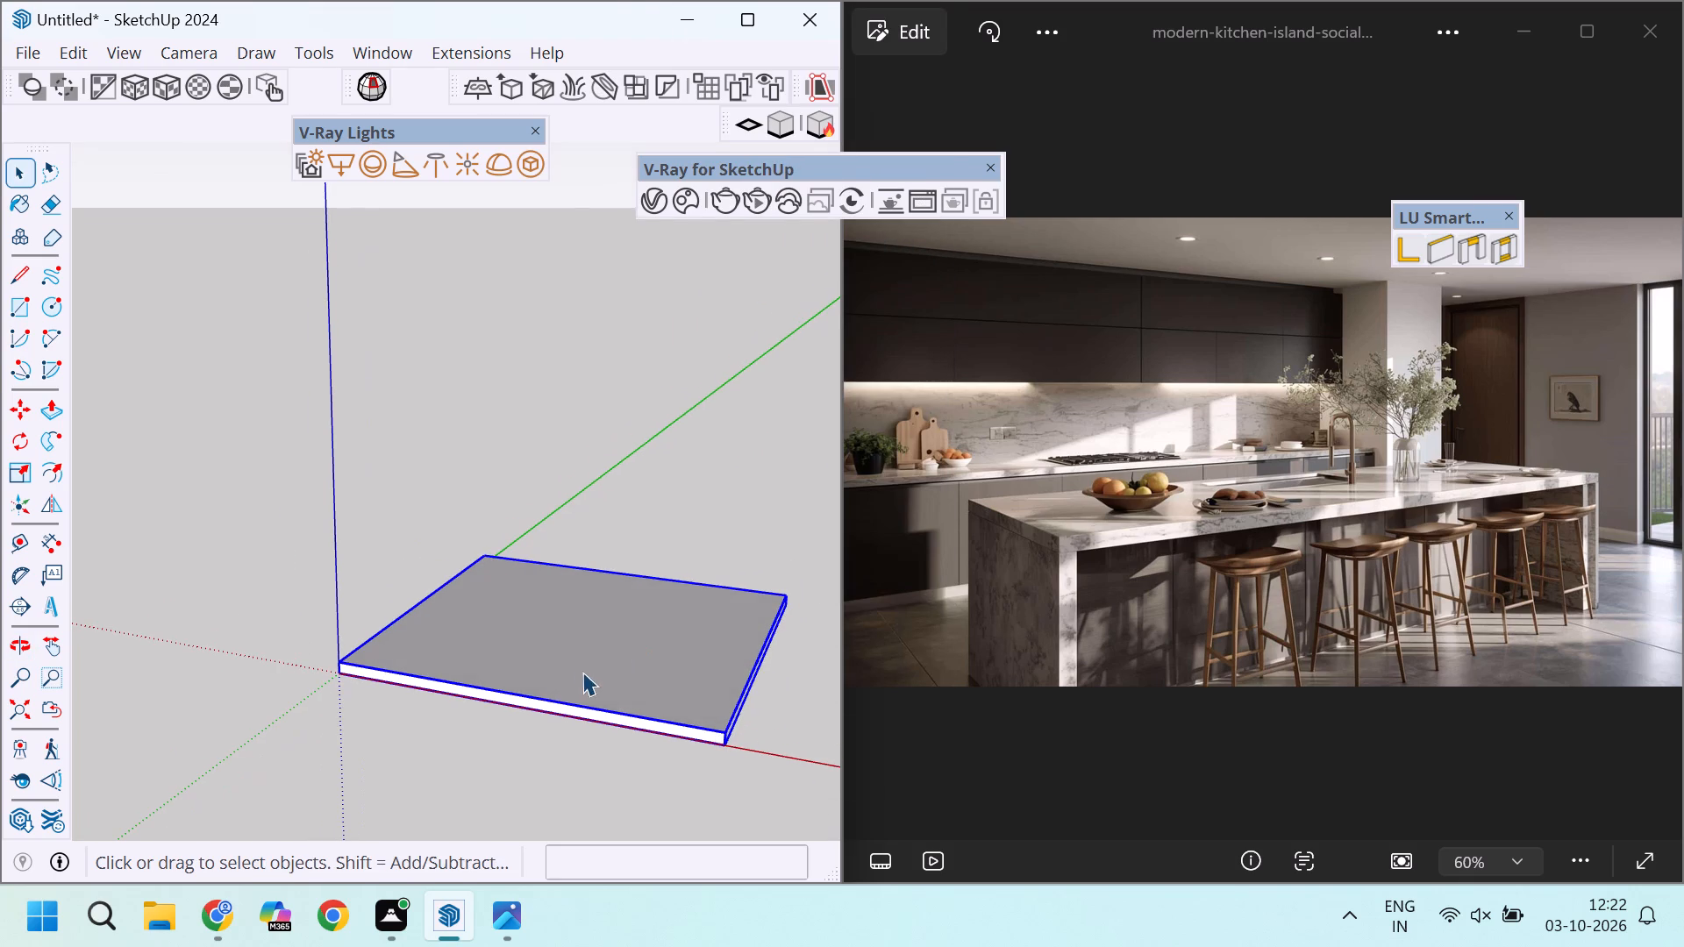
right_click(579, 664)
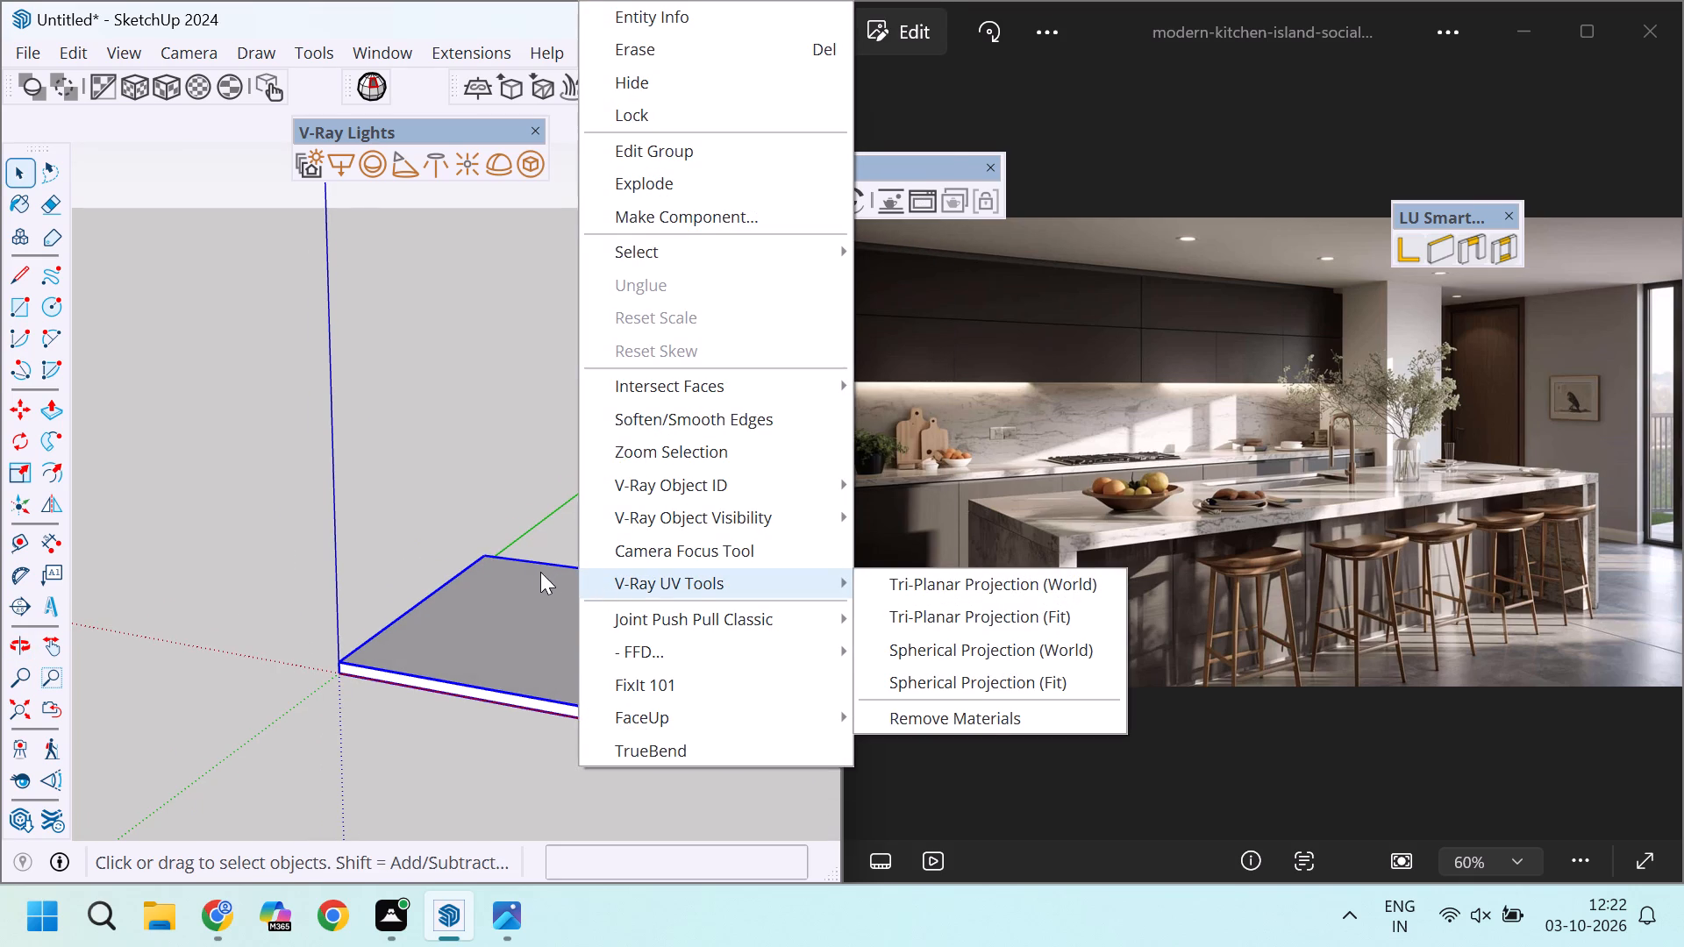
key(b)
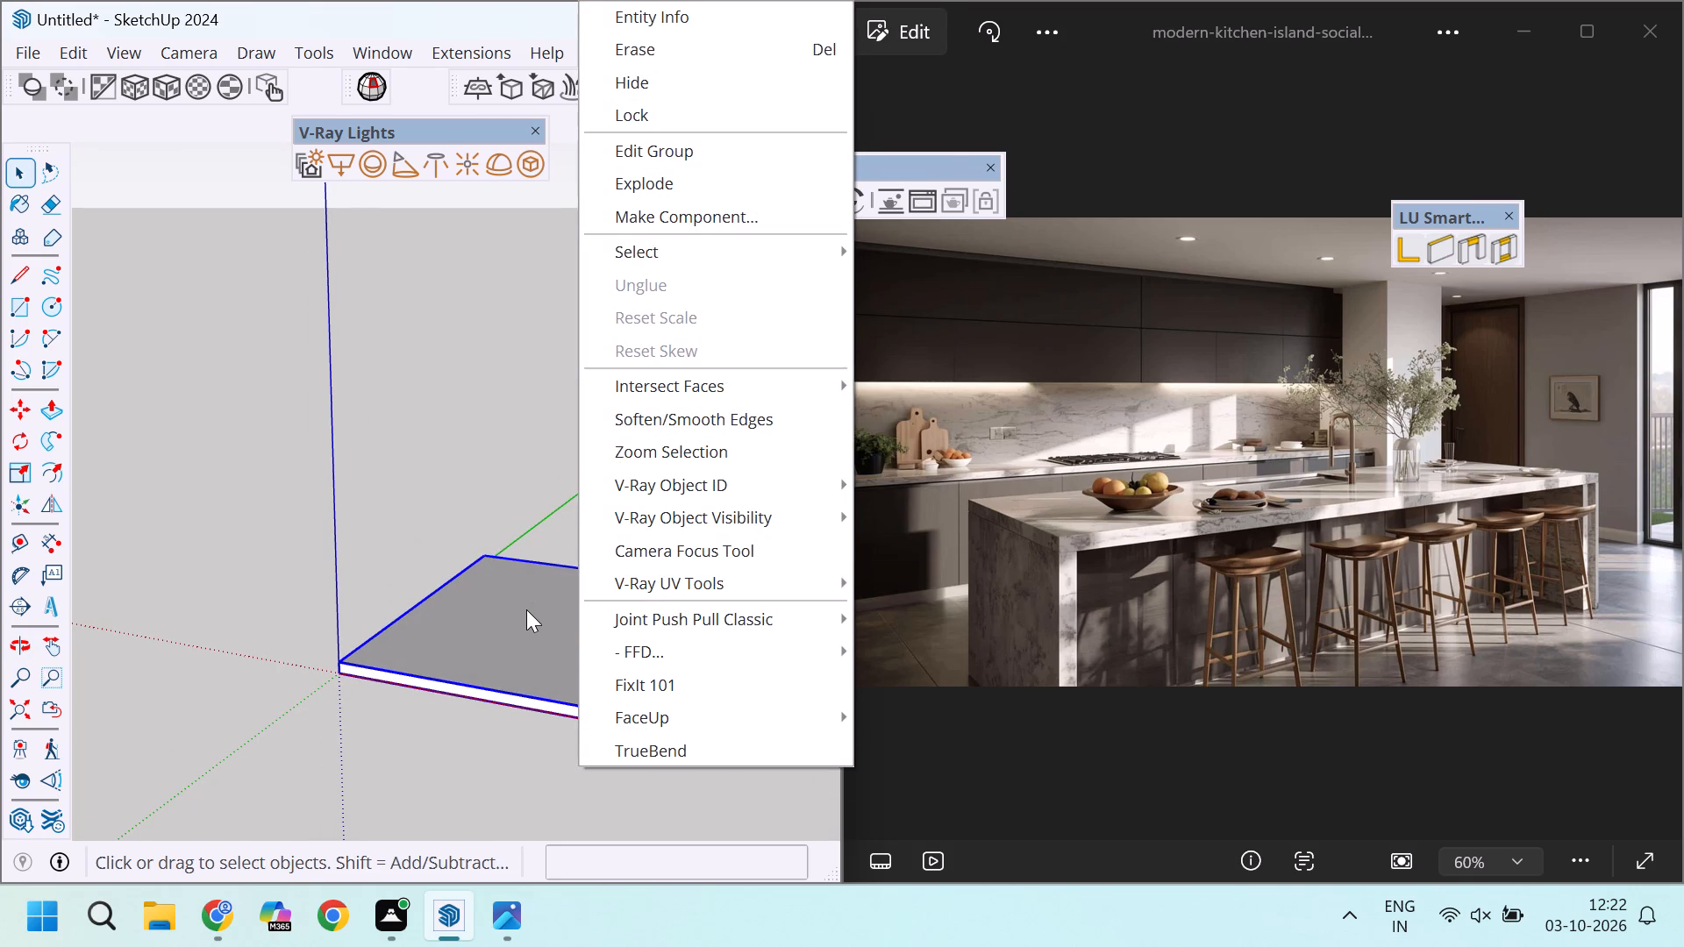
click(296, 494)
Add a new tag named "floor".
key(b)
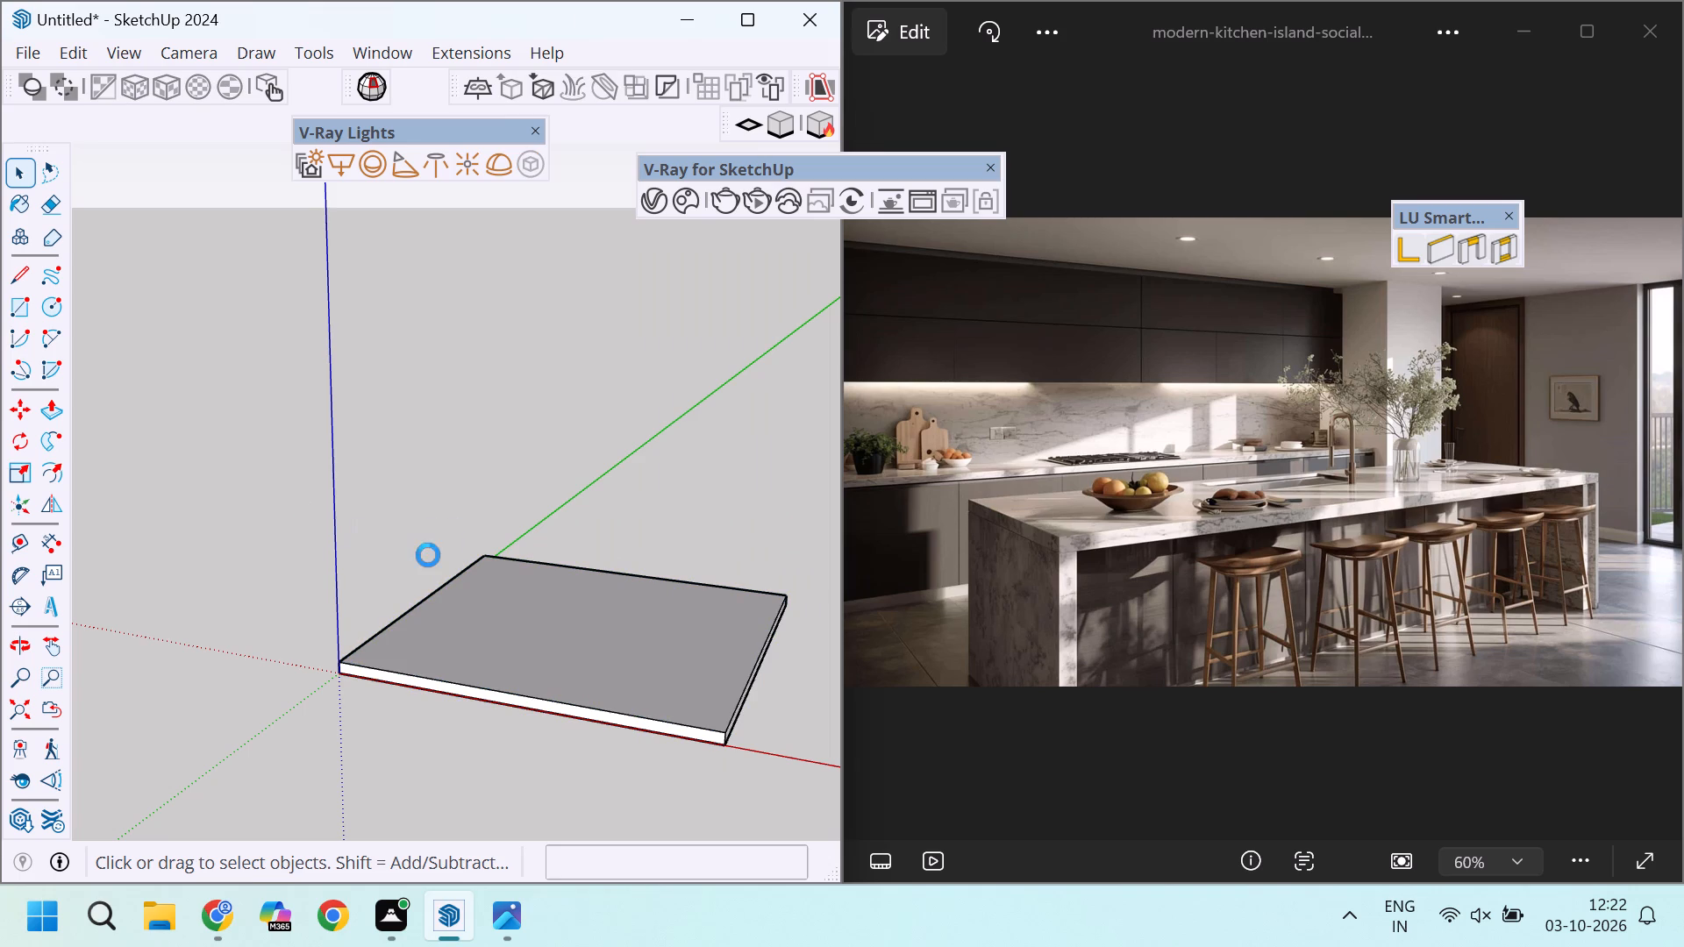
scroll(308, 275, up, 3)
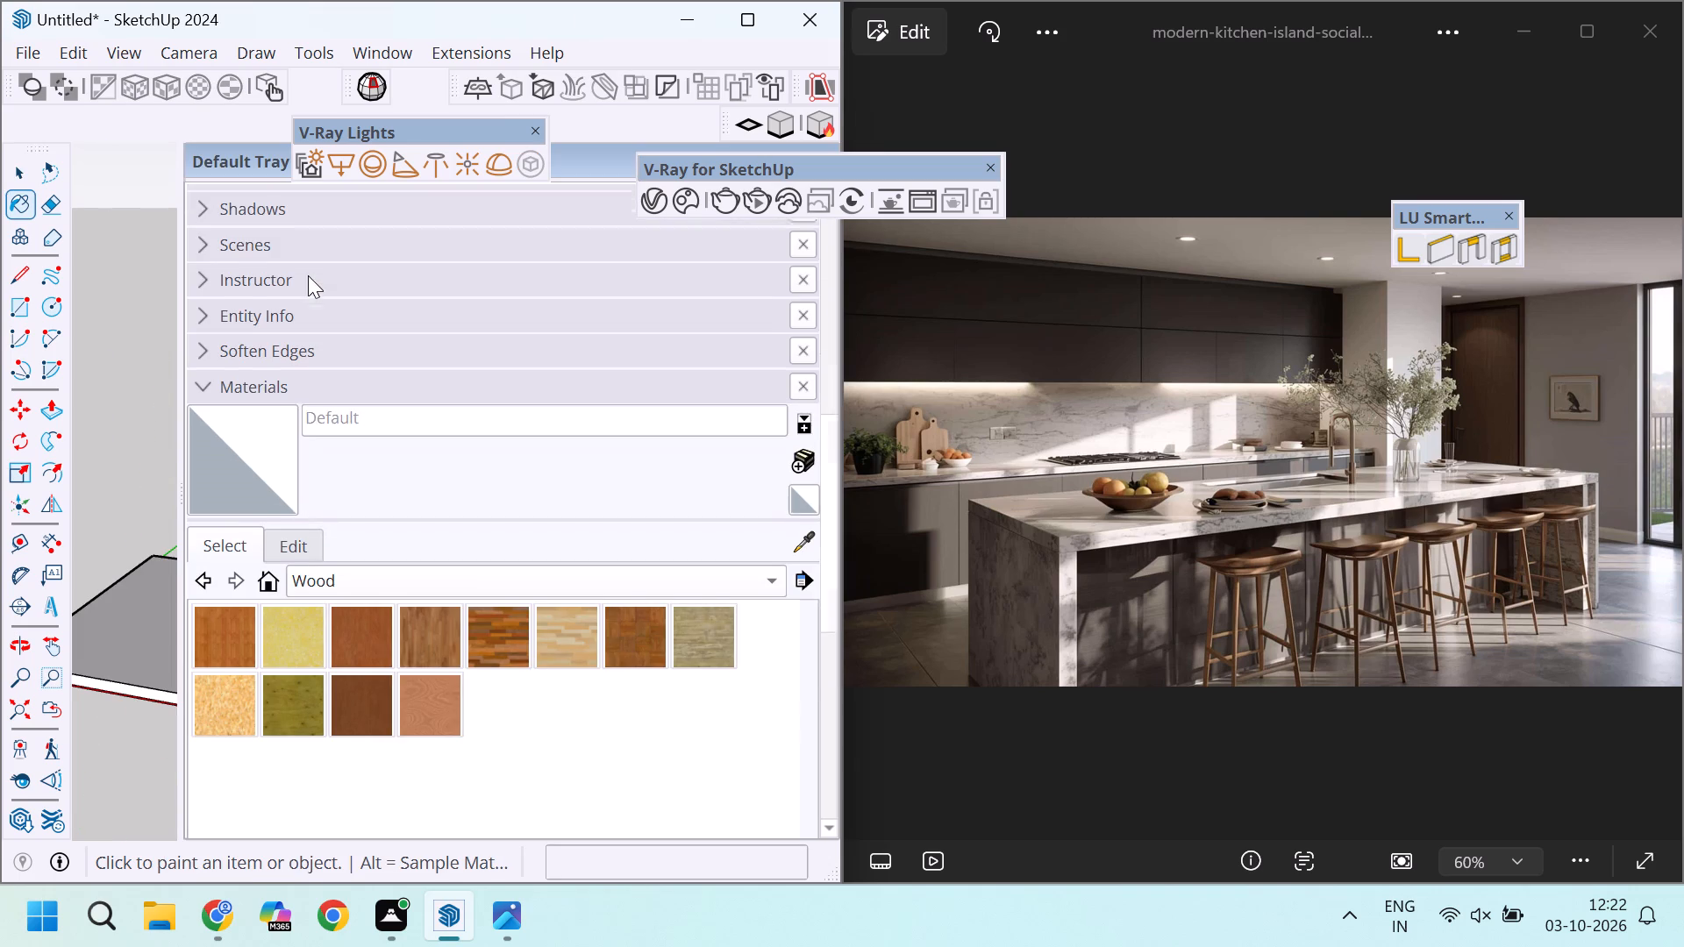
scroll(308, 275, up, 1)
click(207, 241)
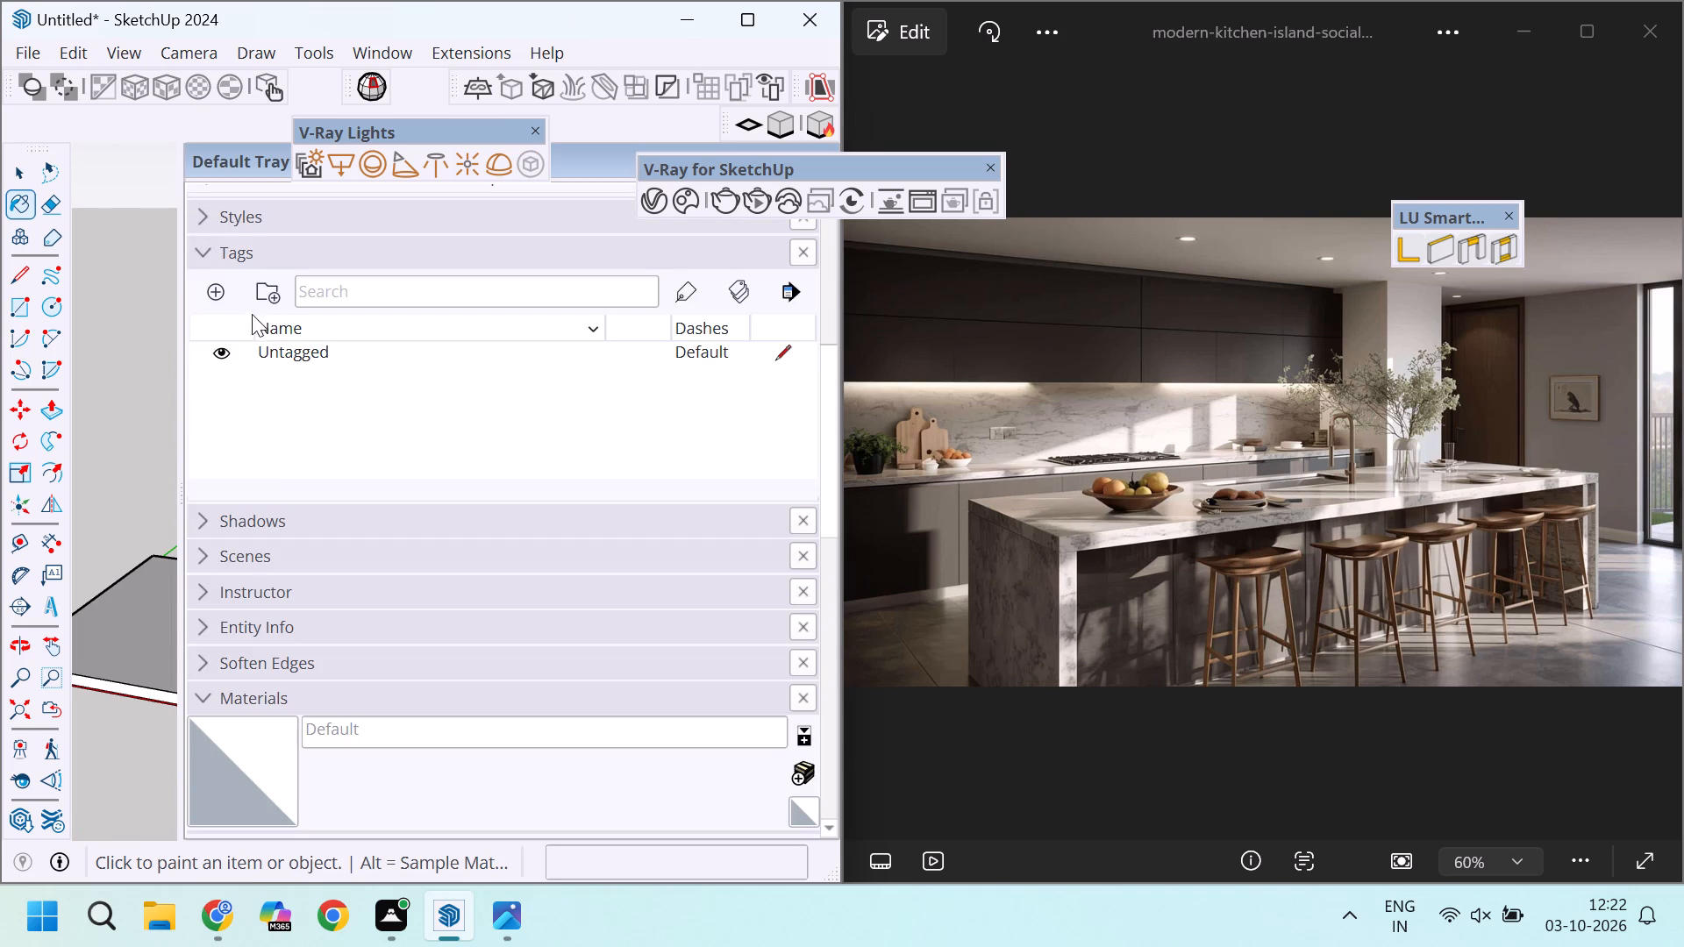
click(210, 290)
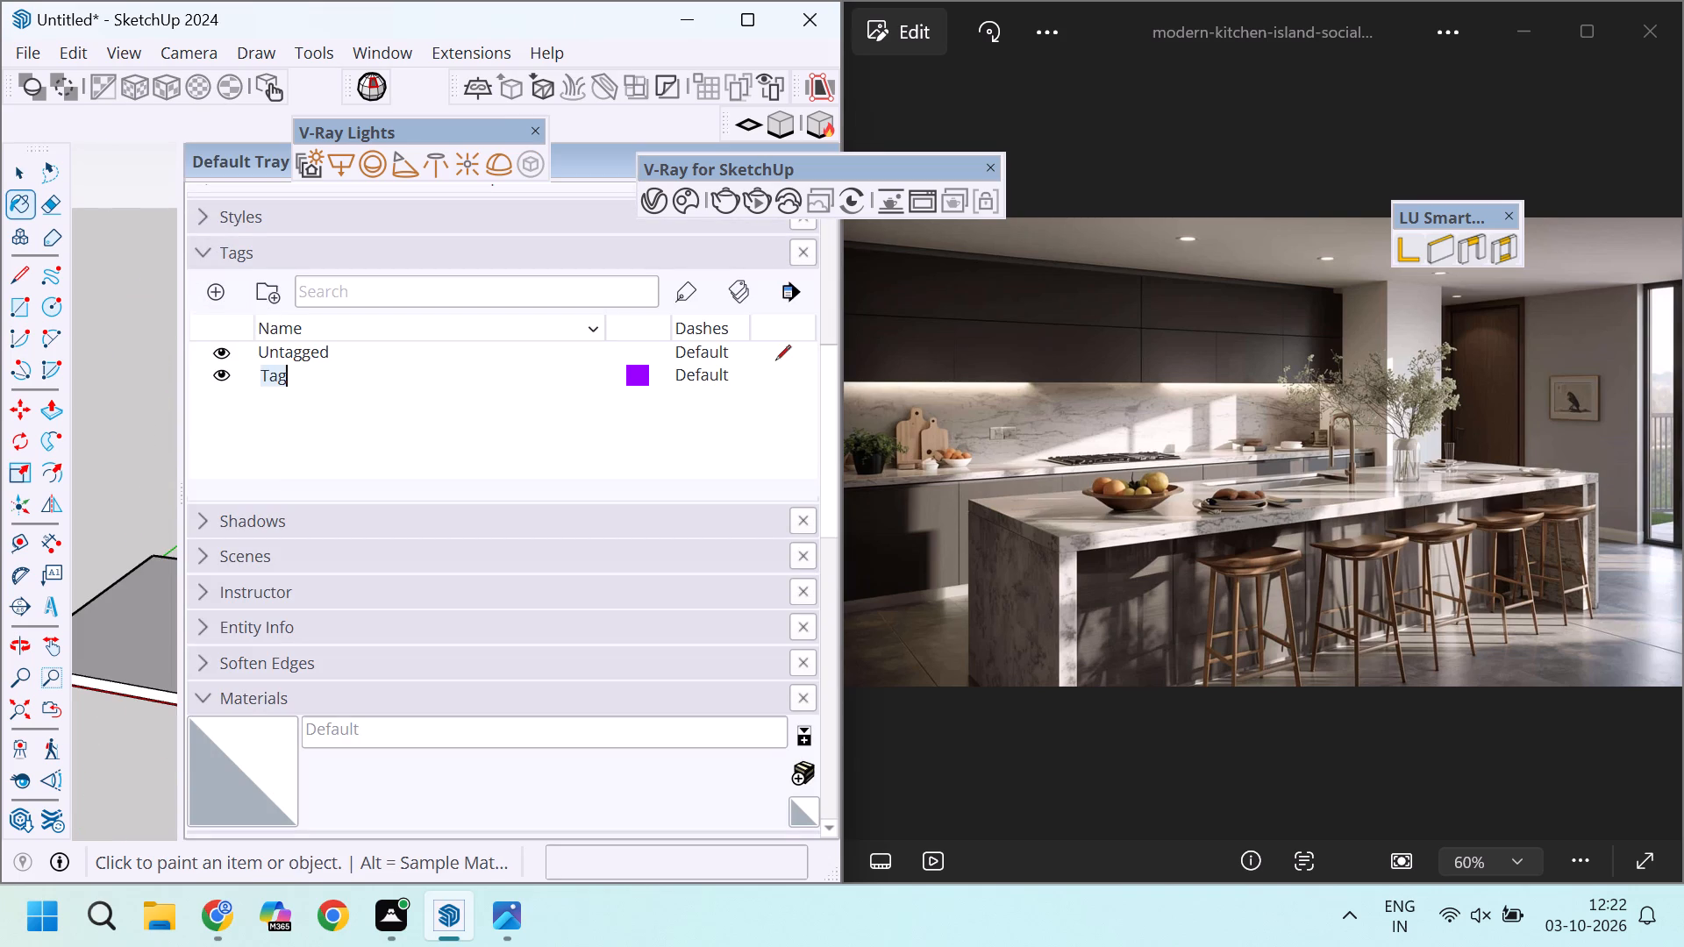
key(BackSpace)
key(f)
key(l)
text(oo)
key(r)
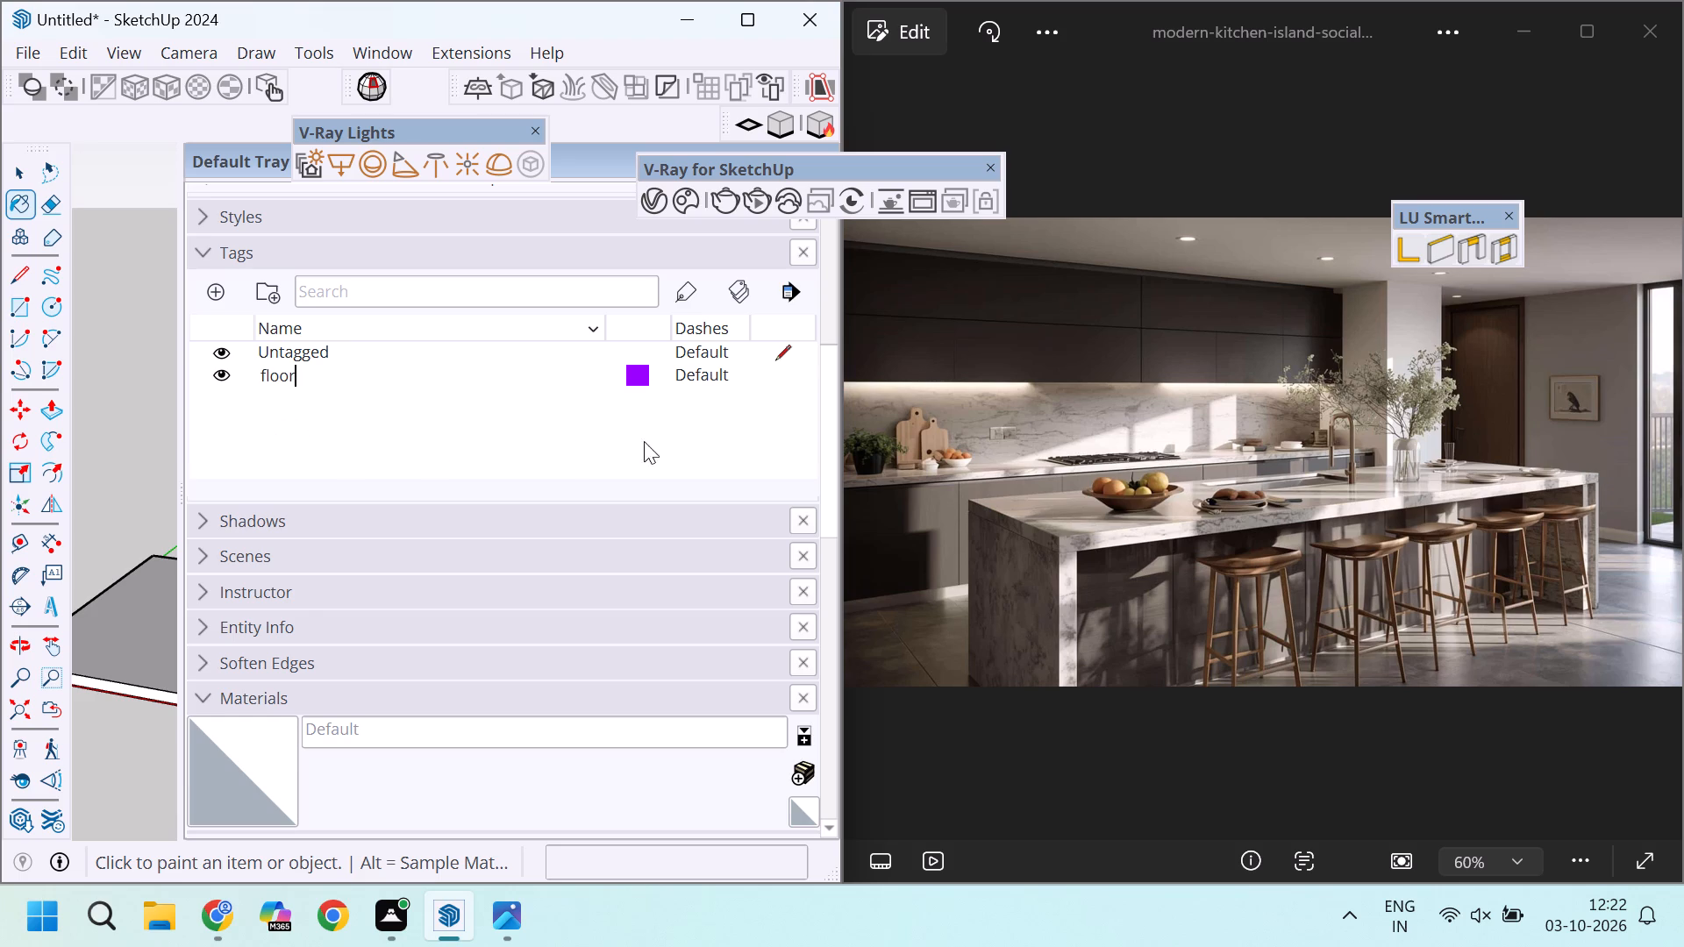
key(Return)
Apply the floor tag to the slab group and check it by switching the tag's visibility off and on.
click(282, 375)
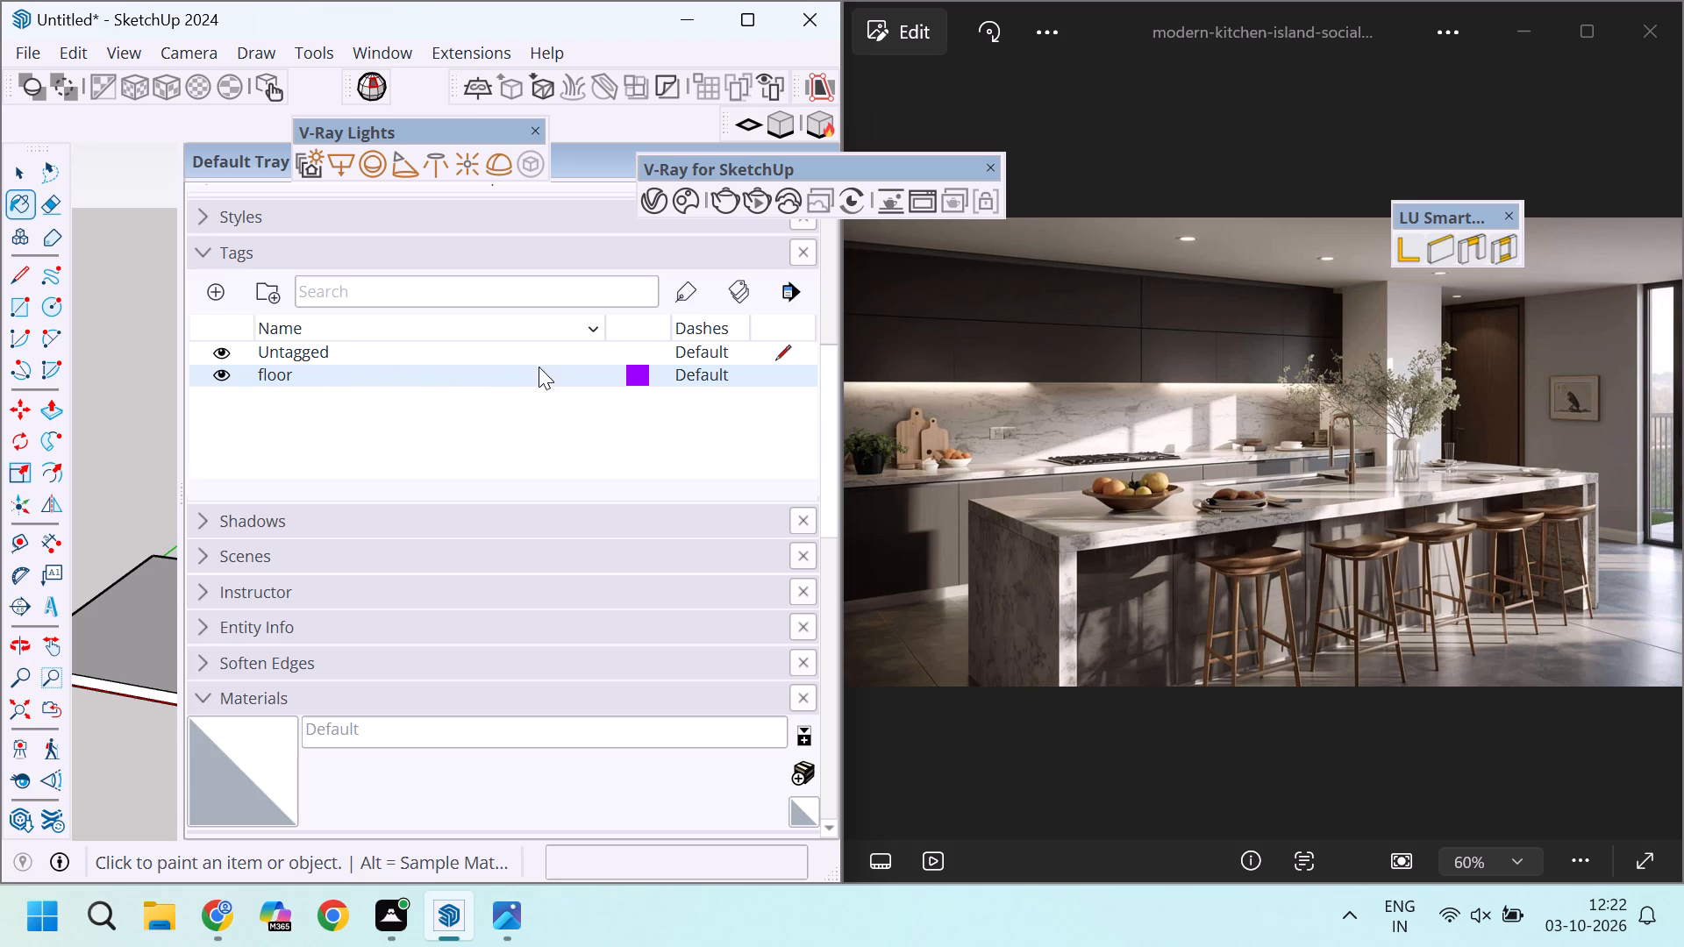
click(686, 290)
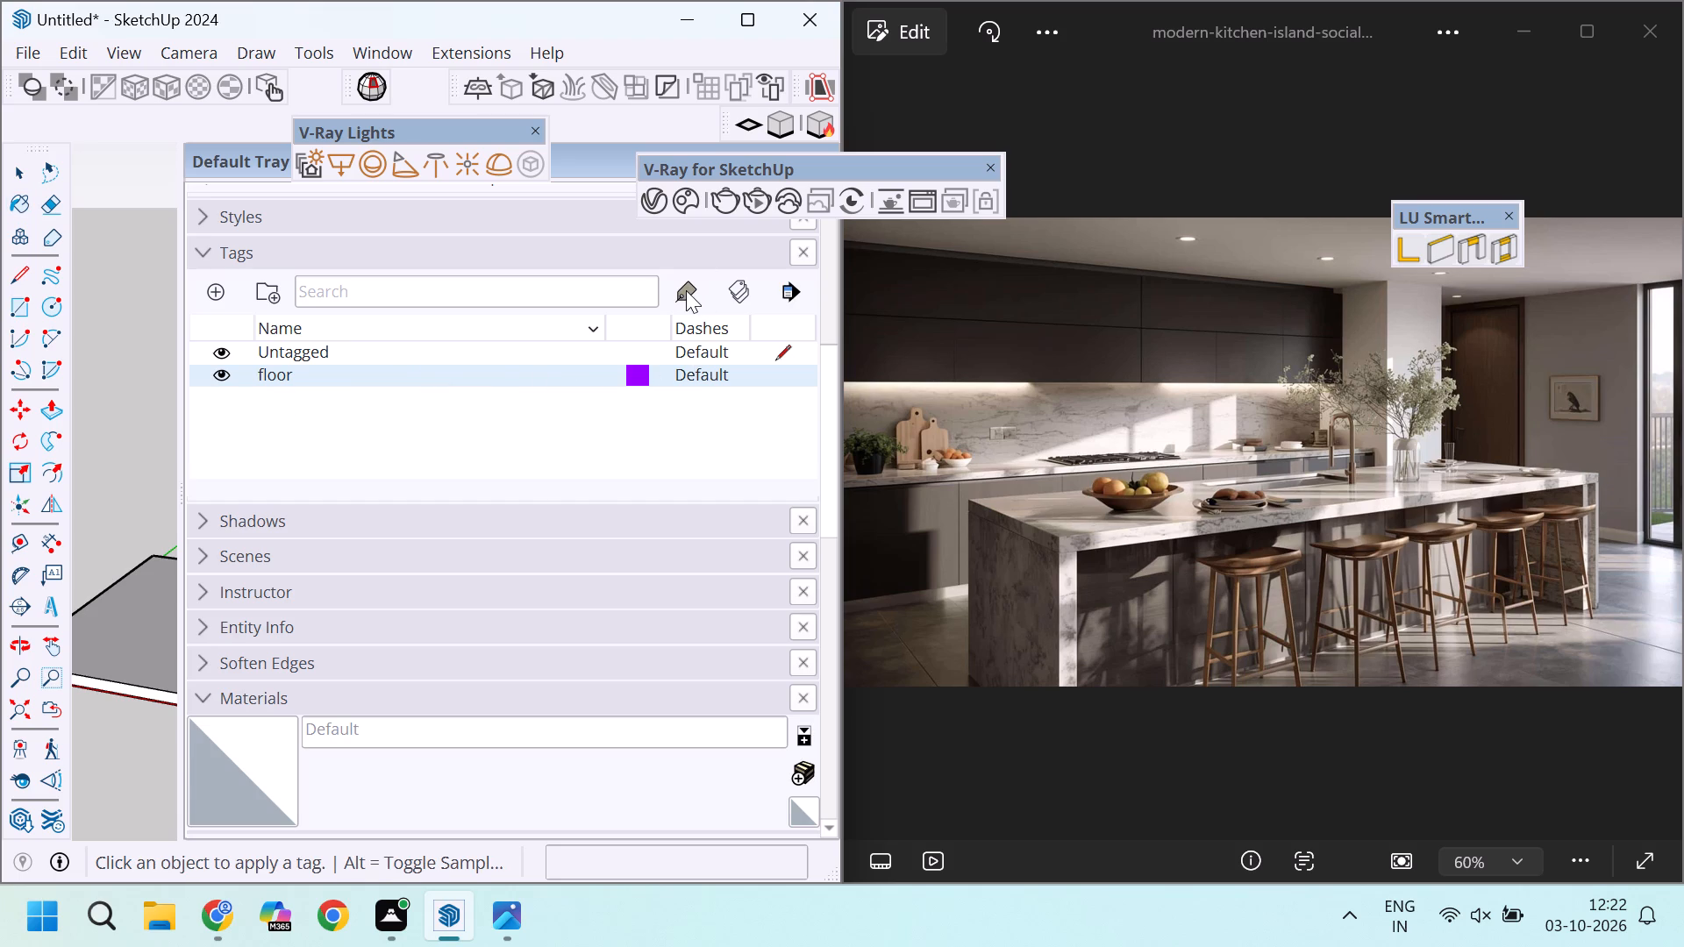
click(135, 622)
click(219, 372)
click(219, 372)
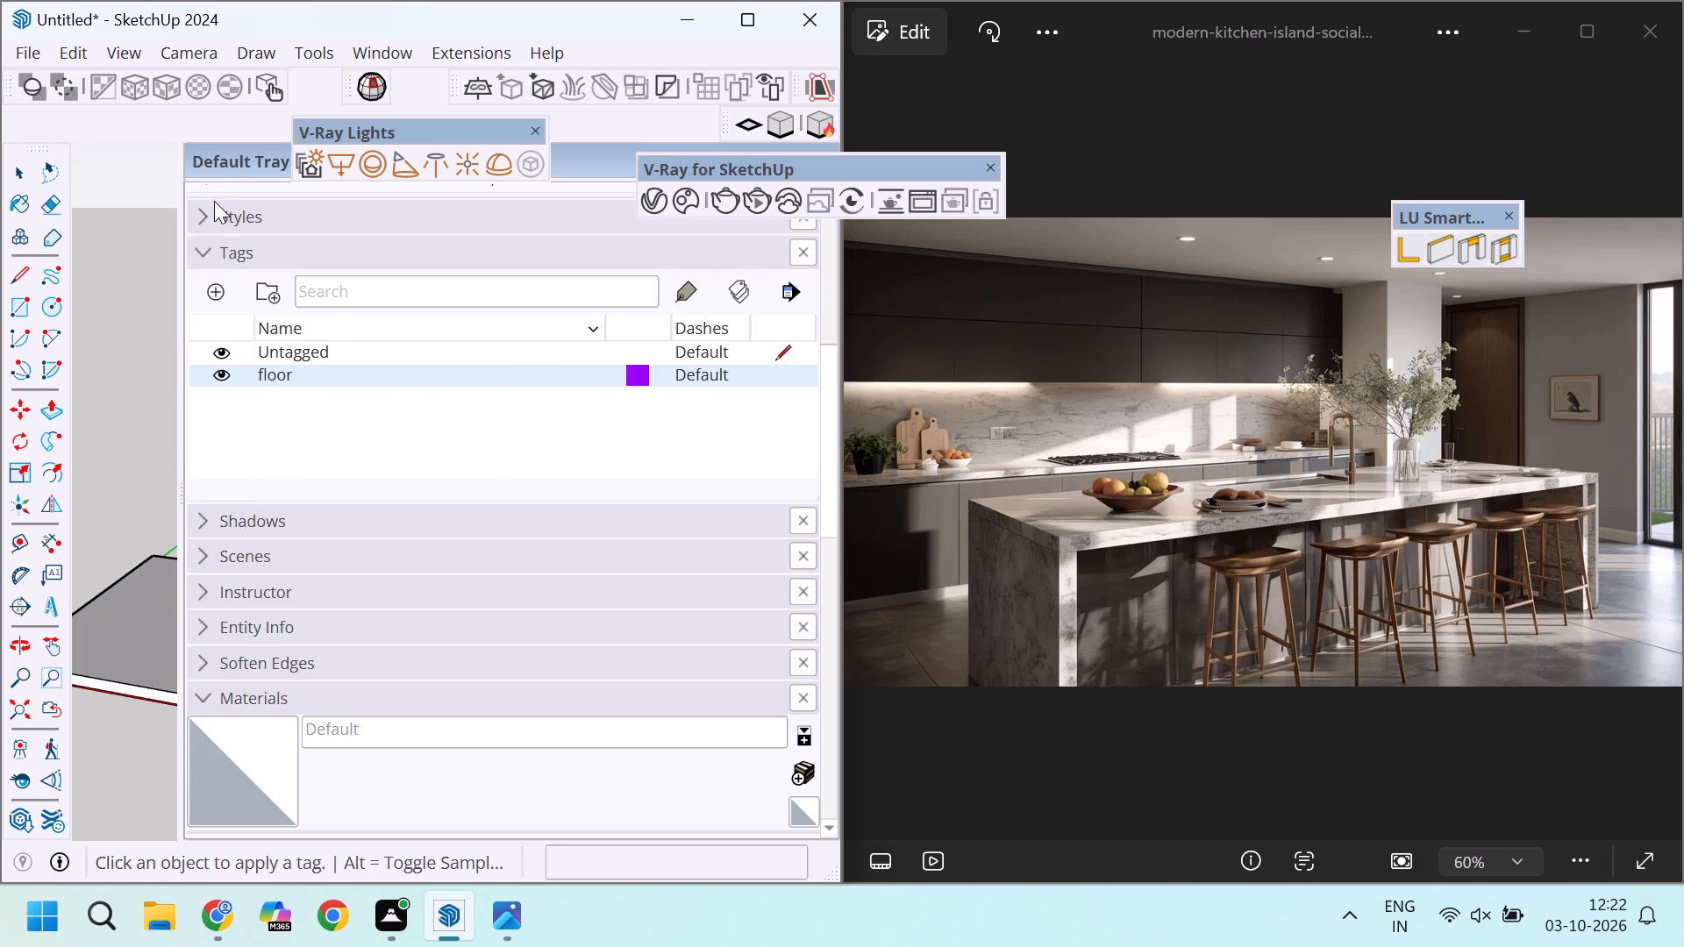
Move the Default Tray off the model onto the reference image and make it narrower.
drag(211, 167, 274, 181)
drag(285, 186, 1018, 644)
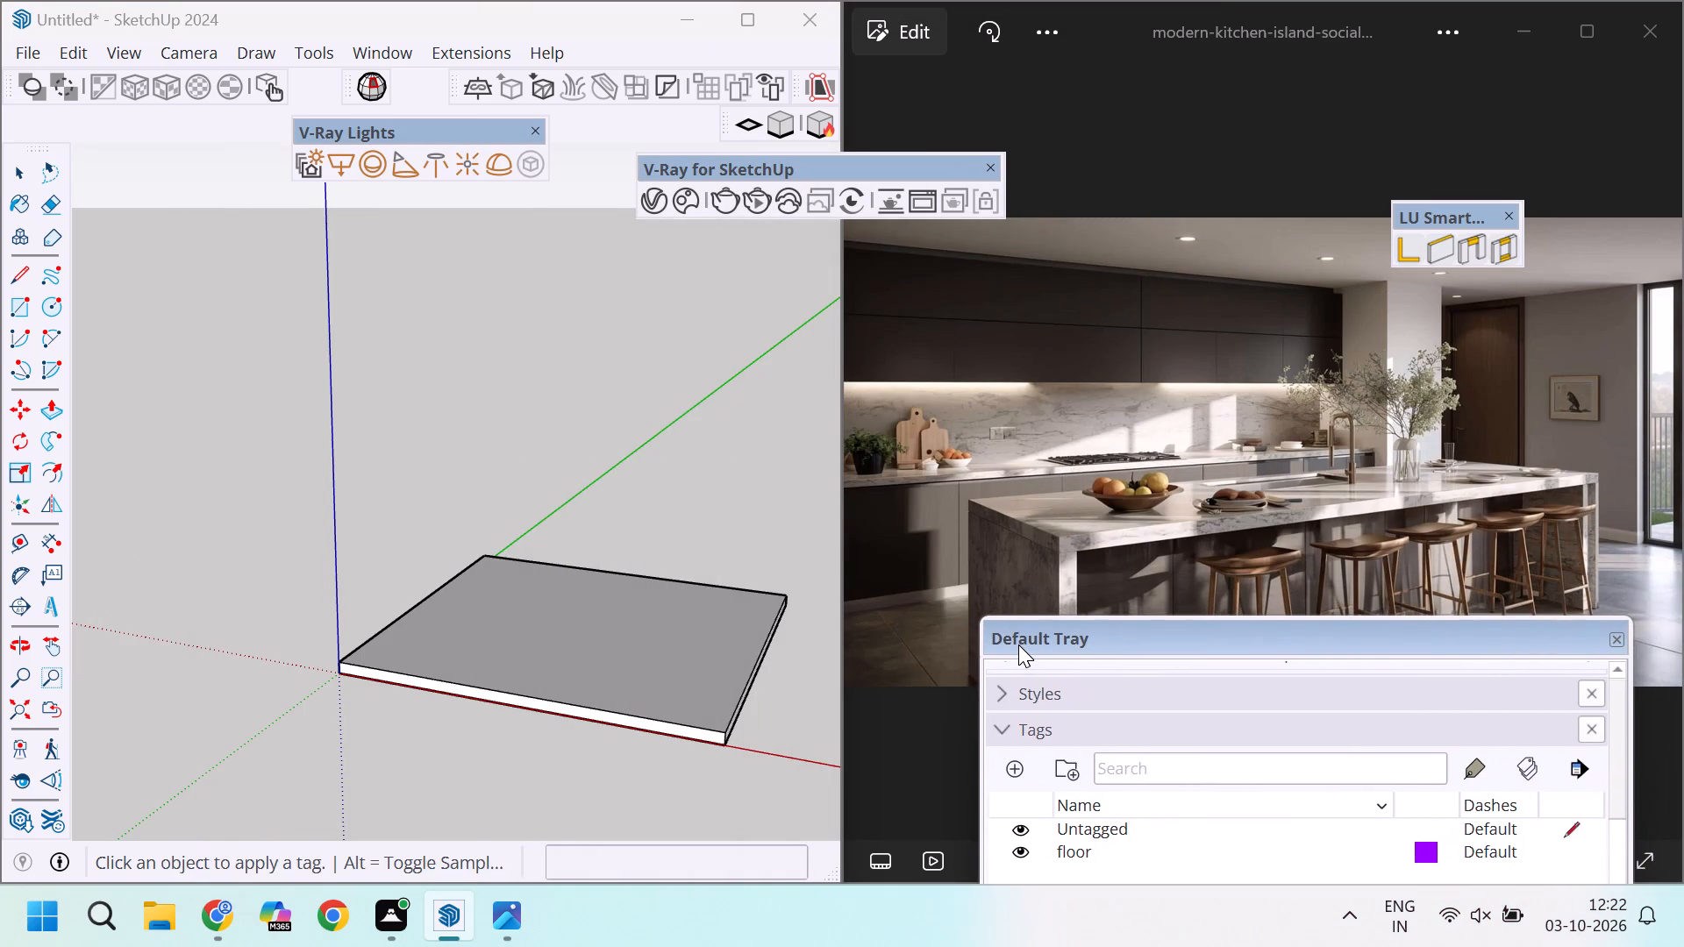
drag(1018, 644, 1000, 641)
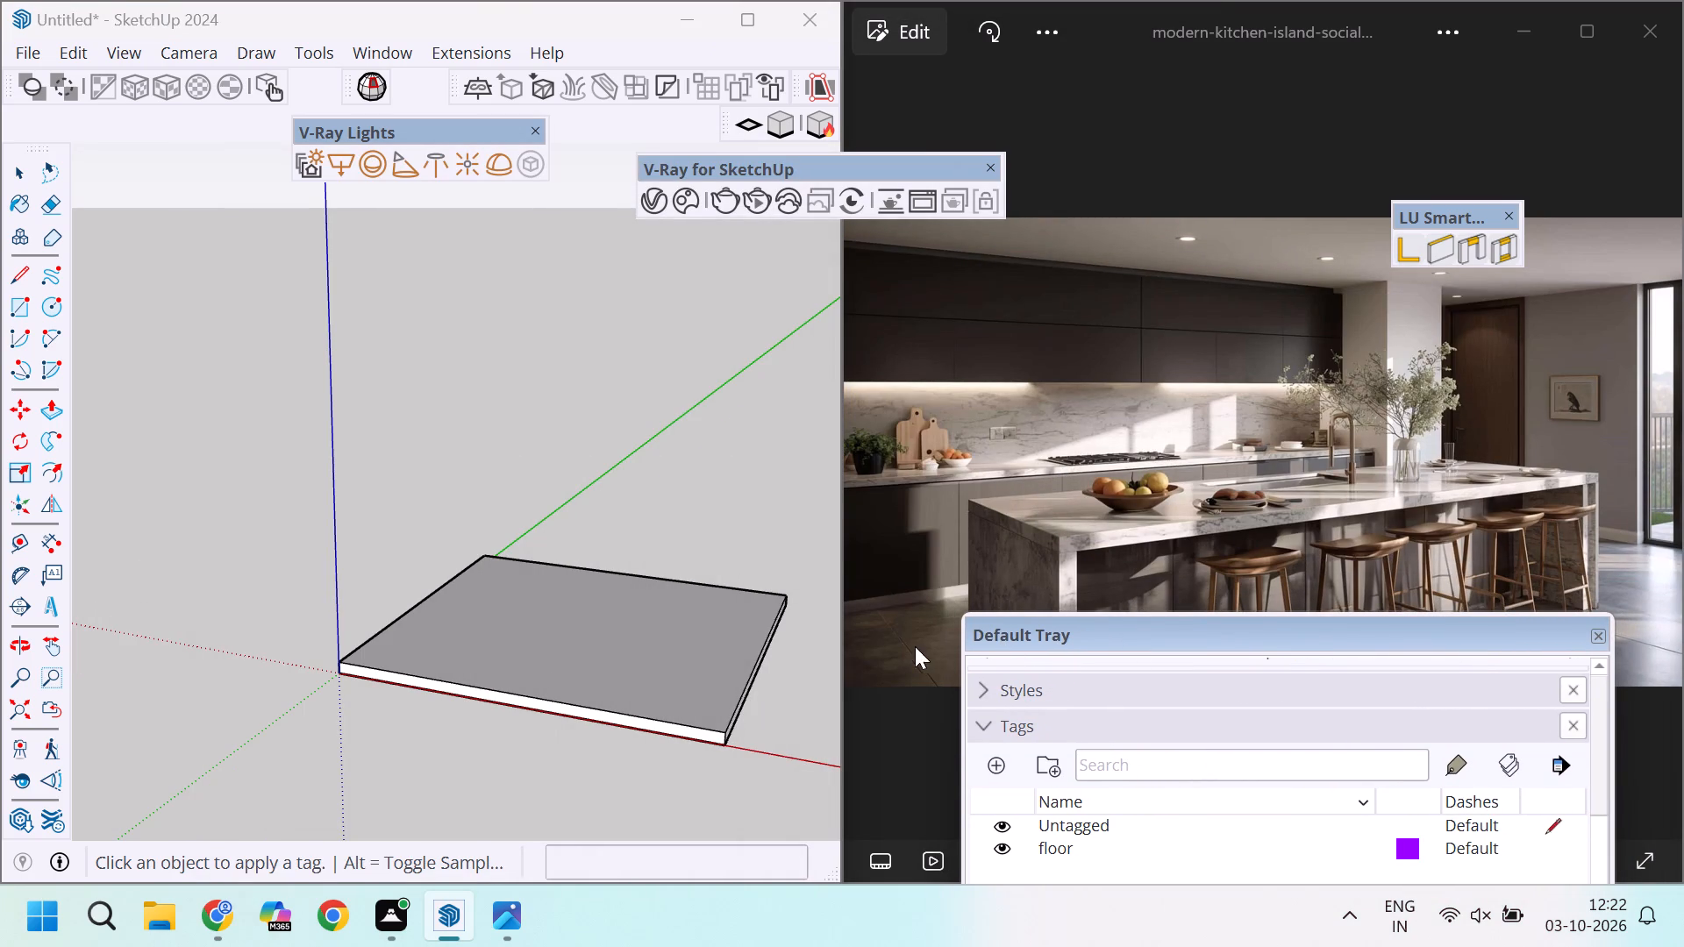
drag(967, 665, 1198, 672)
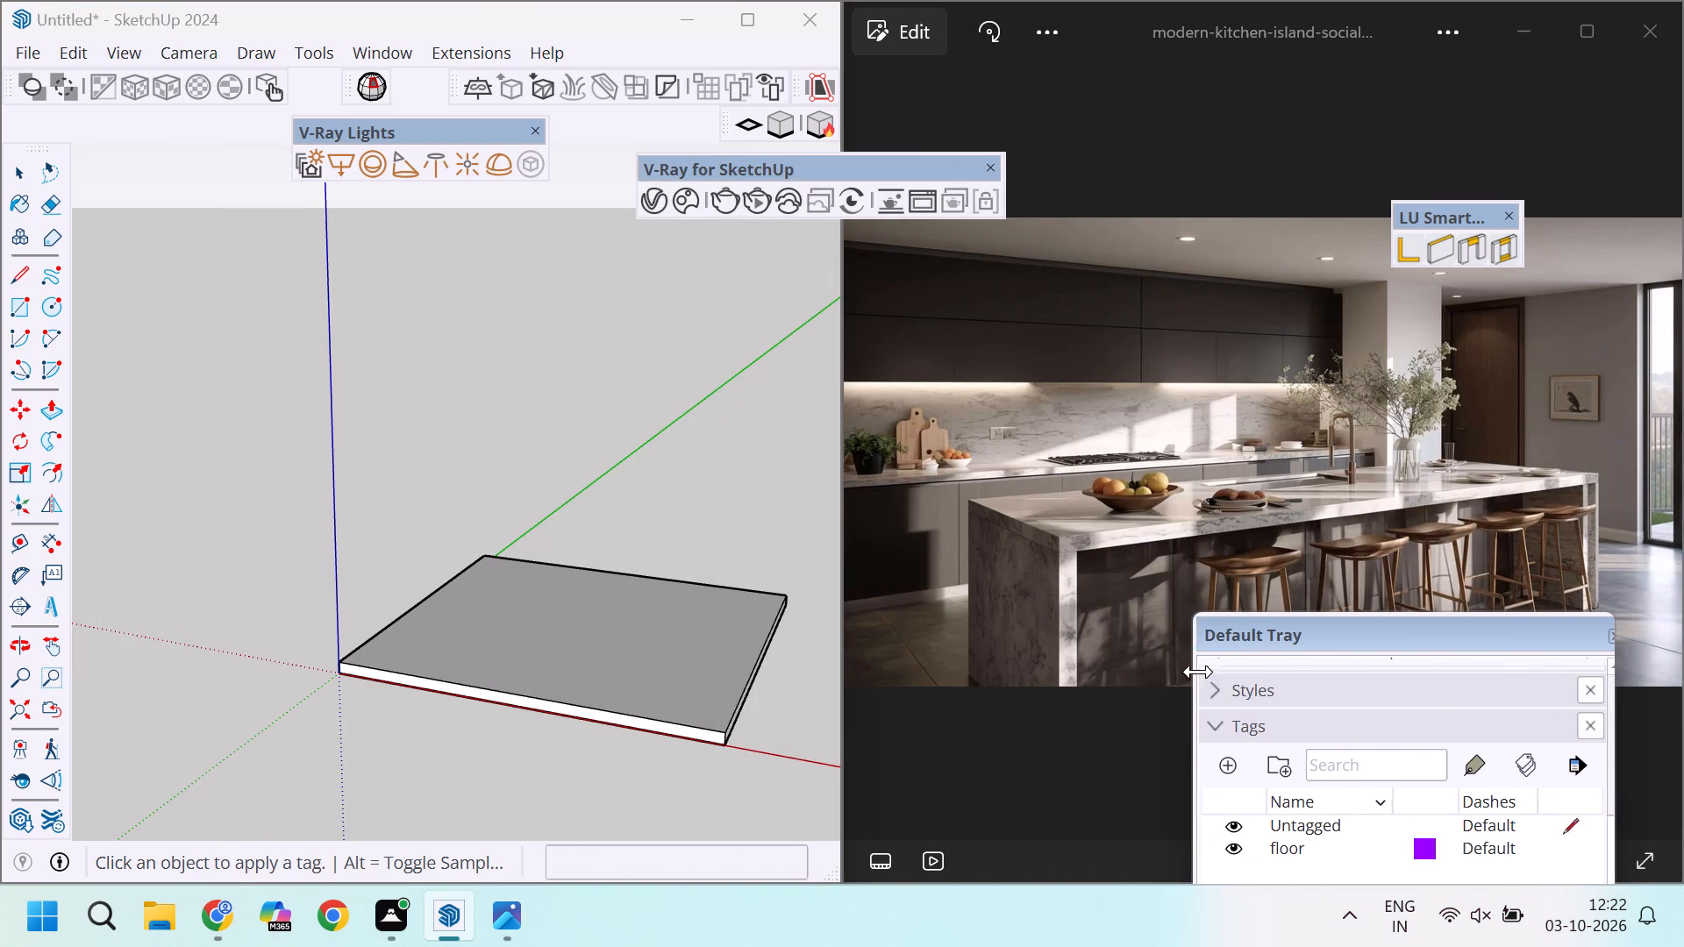
Make the Default Tray narrower still and move it so its Tags list is fully visible over the reference image.
drag(1198, 672, 1255, 672)
drag(1374, 642, 1460, 441)
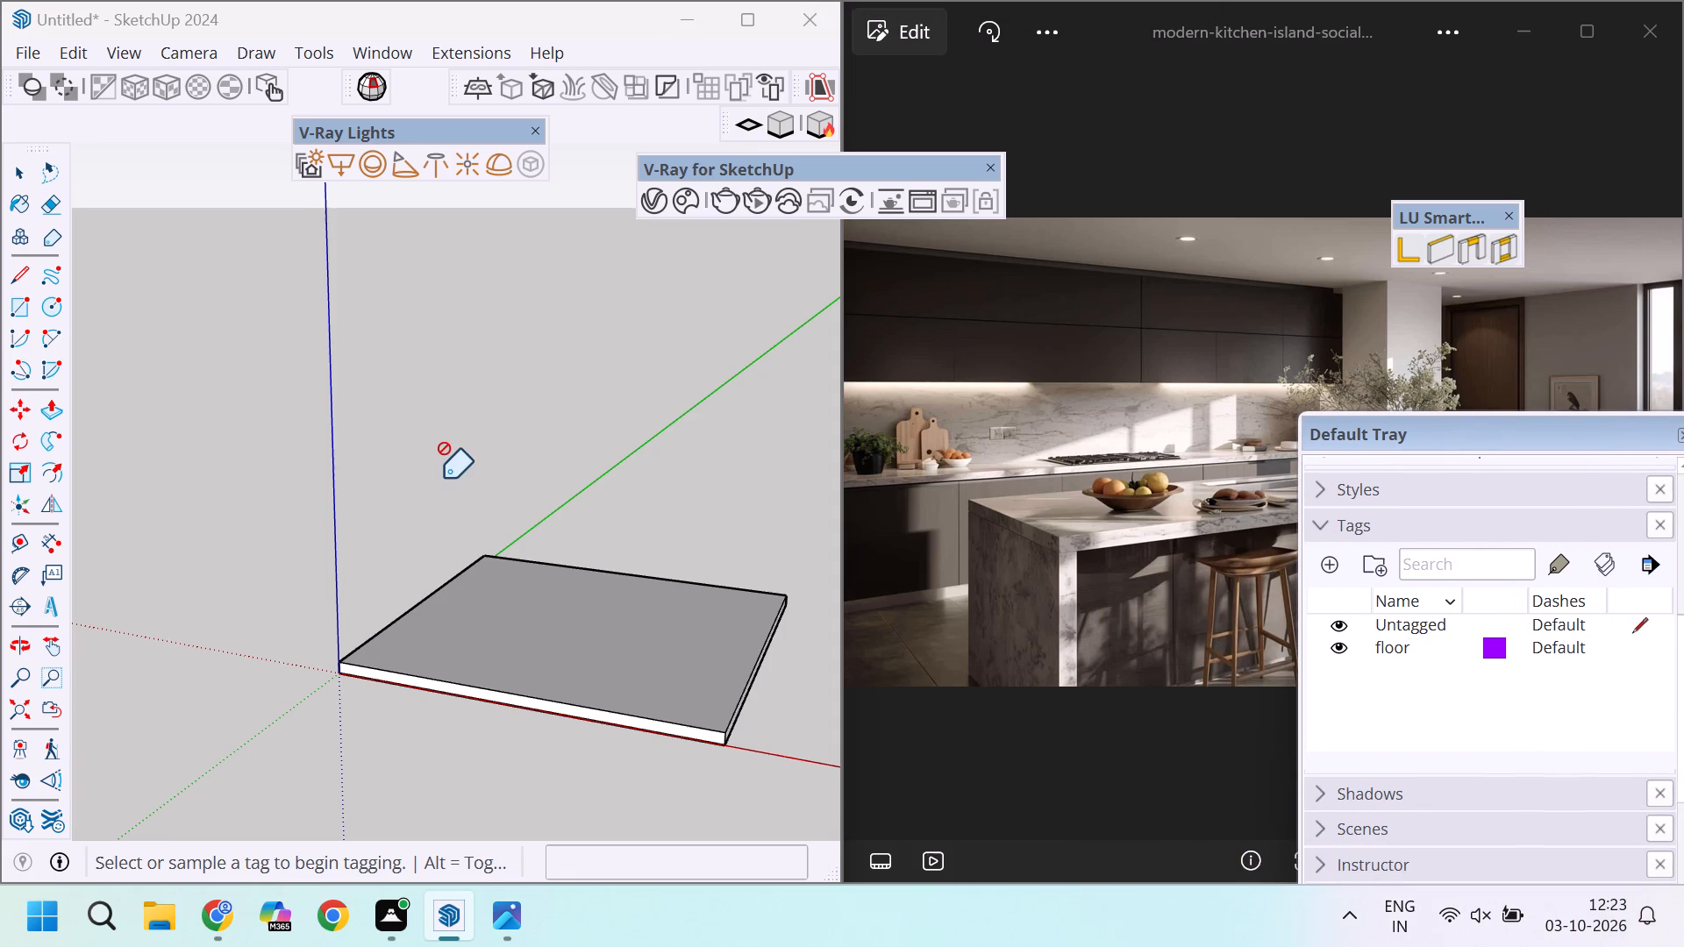
Place guides 9" inside the floor slab's green-axis edge and its far edge.
scroll(482, 545, down, 11)
scroll(500, 561, up, 6)
key(space)
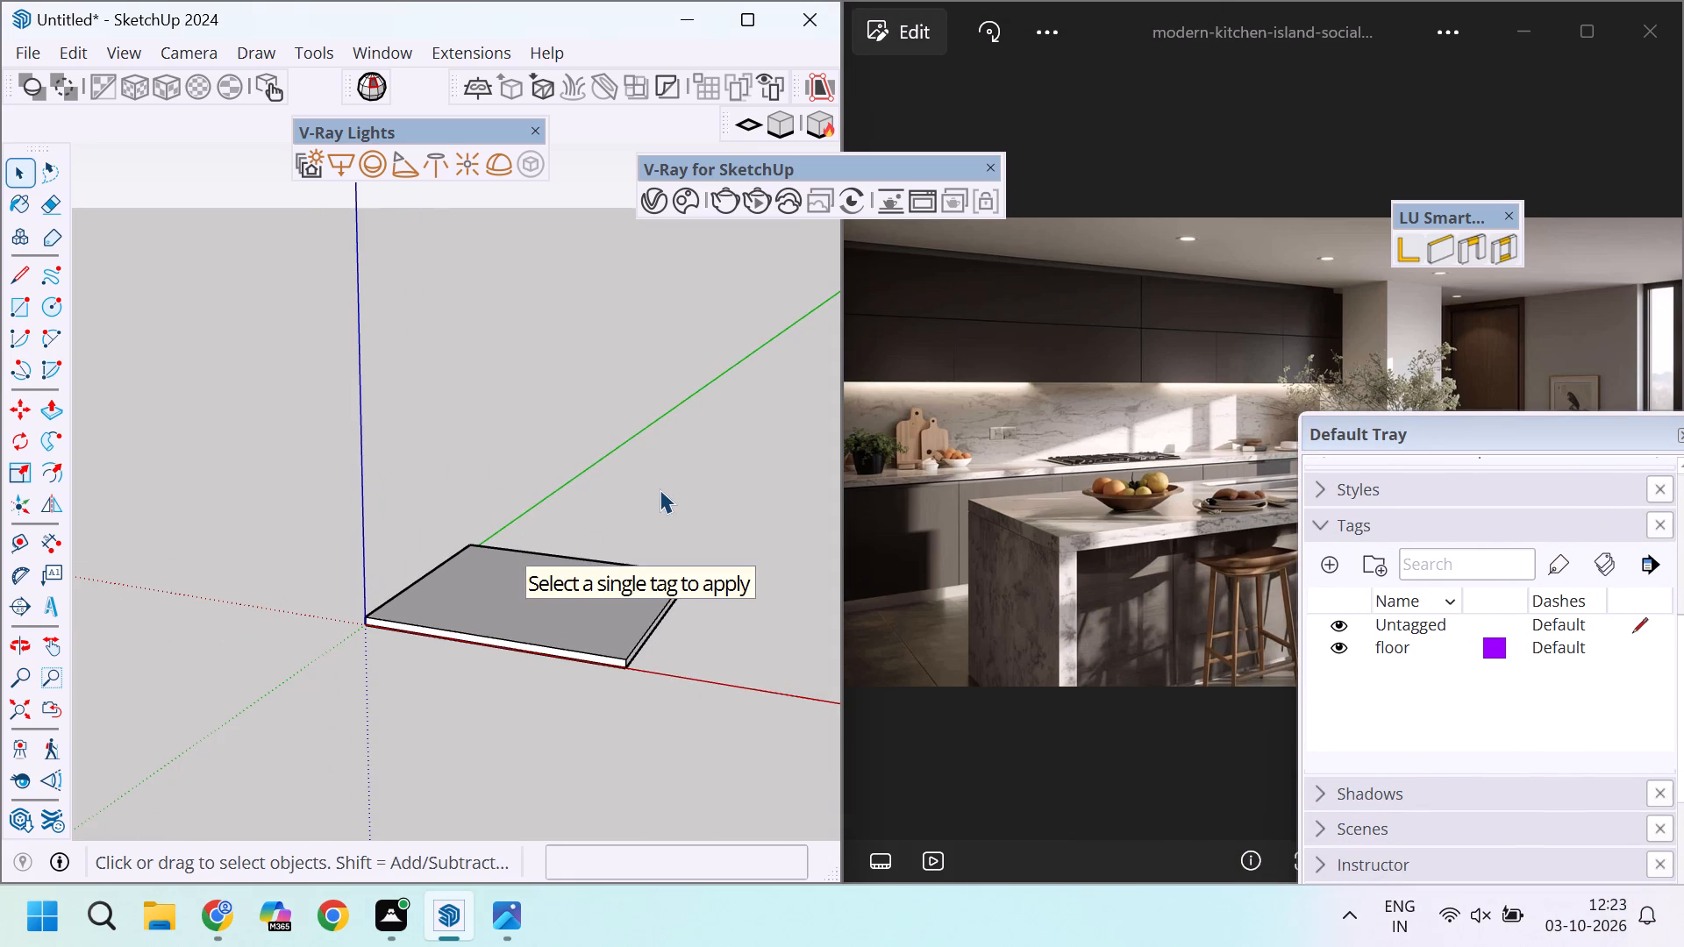
click(660, 489)
scroll(639, 502, up, 7)
scroll(609, 629, down, 3)
scroll(609, 630, up, 3)
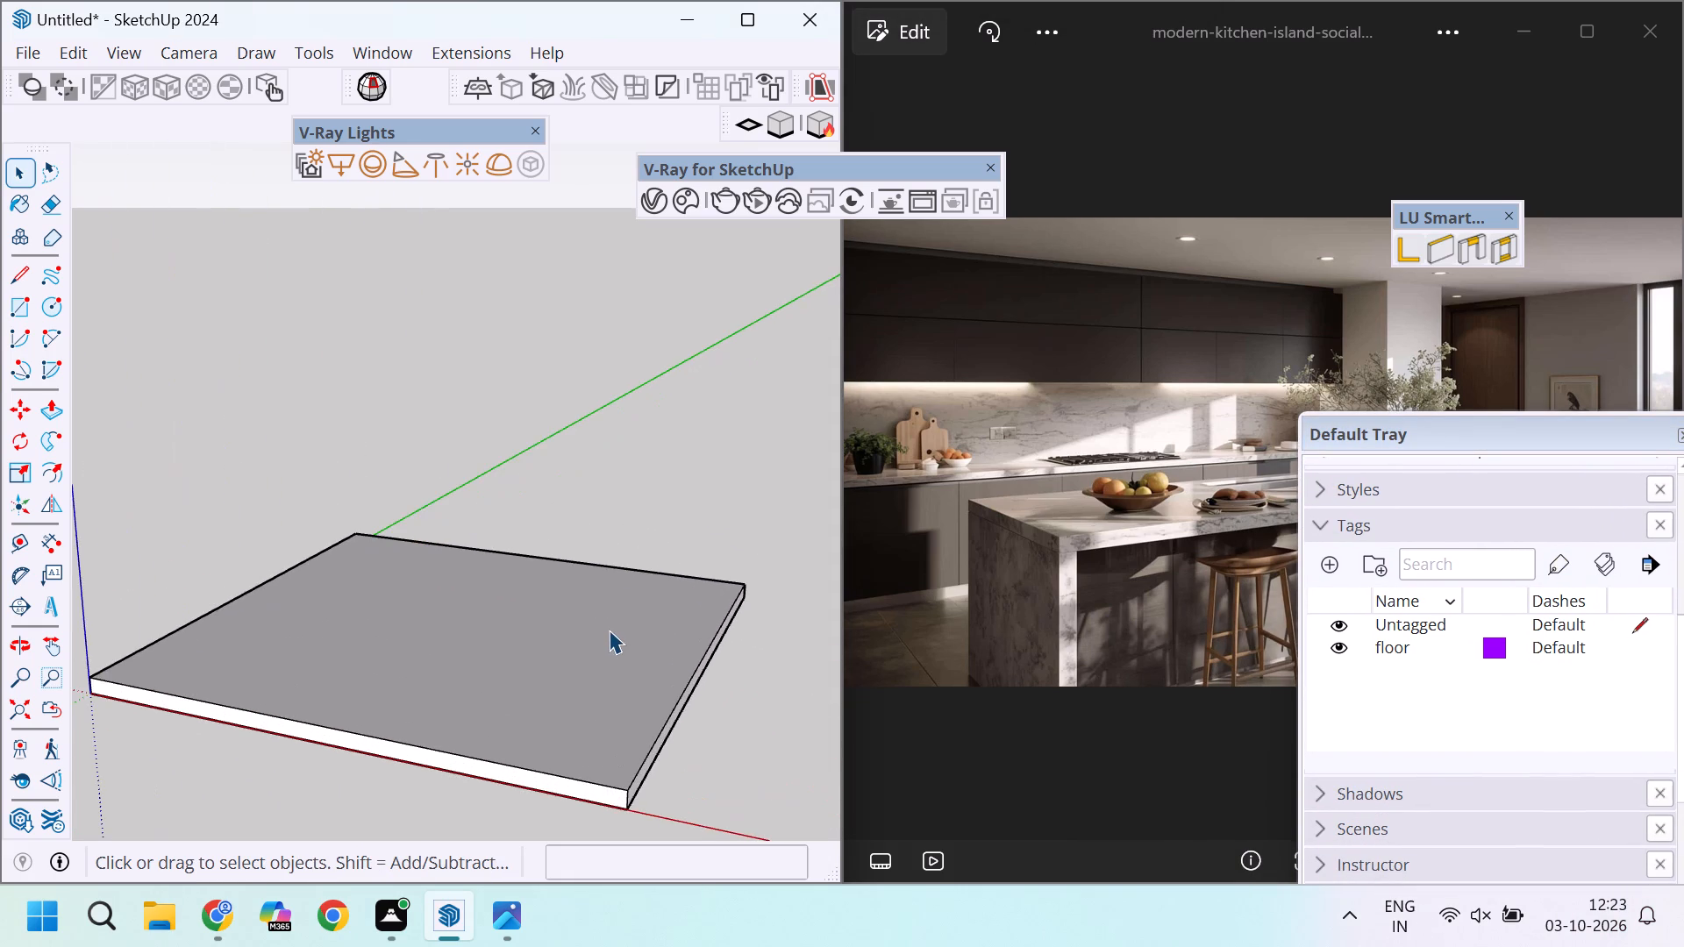
scroll(605, 636, down, 5)
key(t)
scroll(303, 603, up, 4)
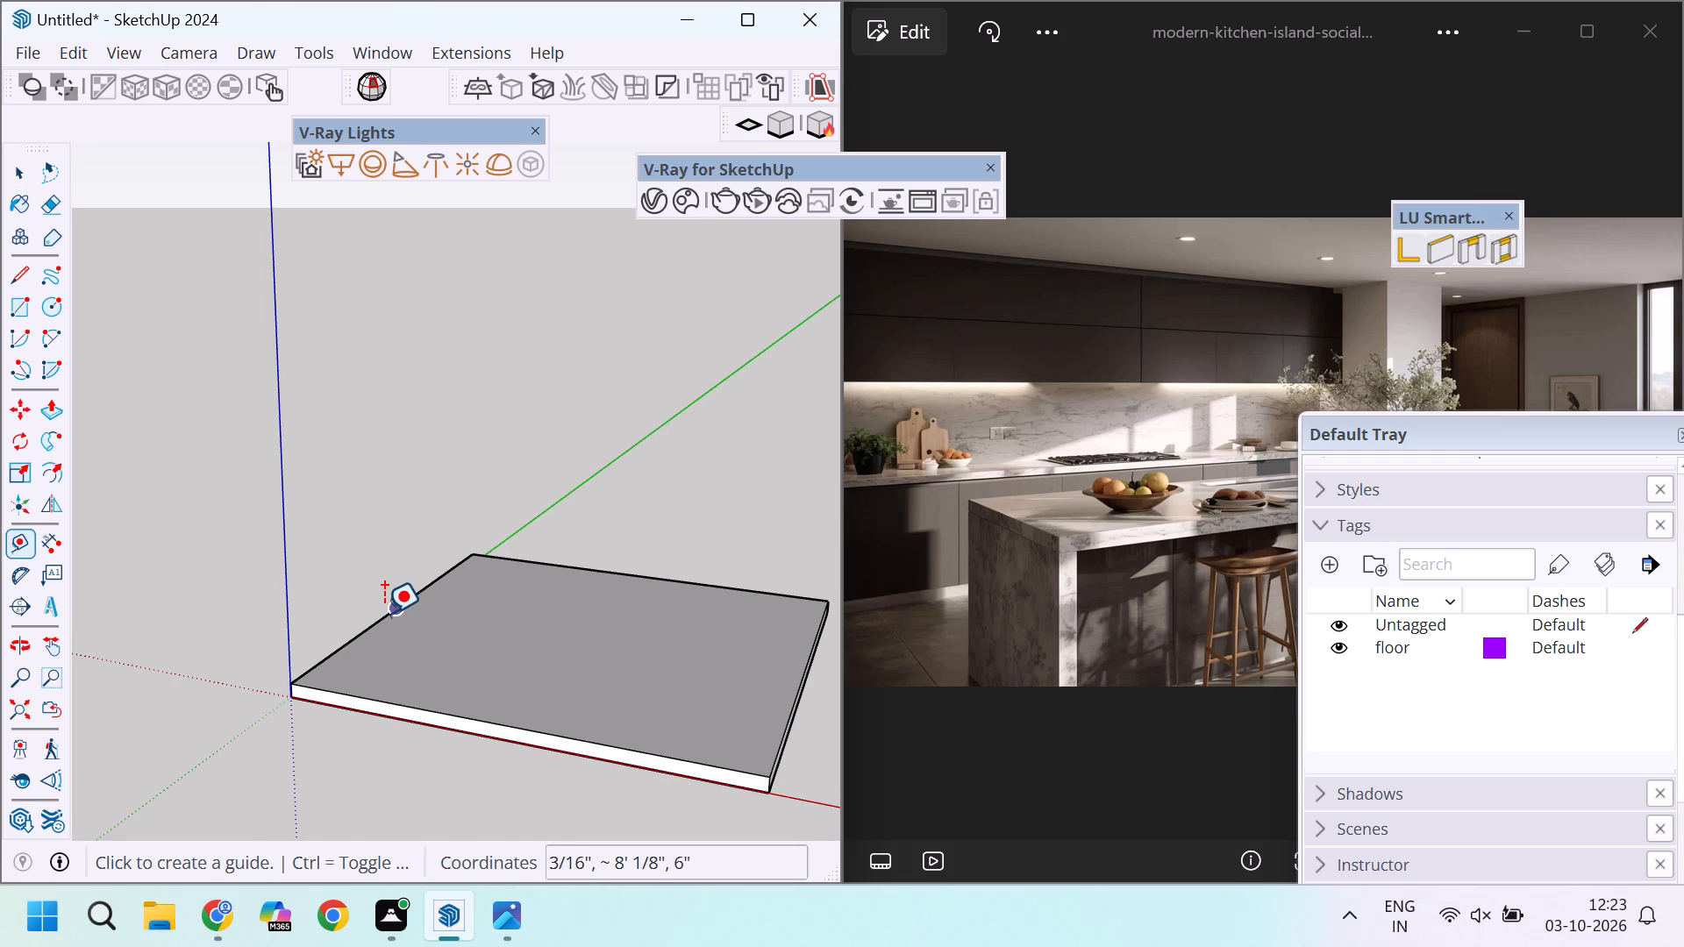
click(384, 613)
key(9)
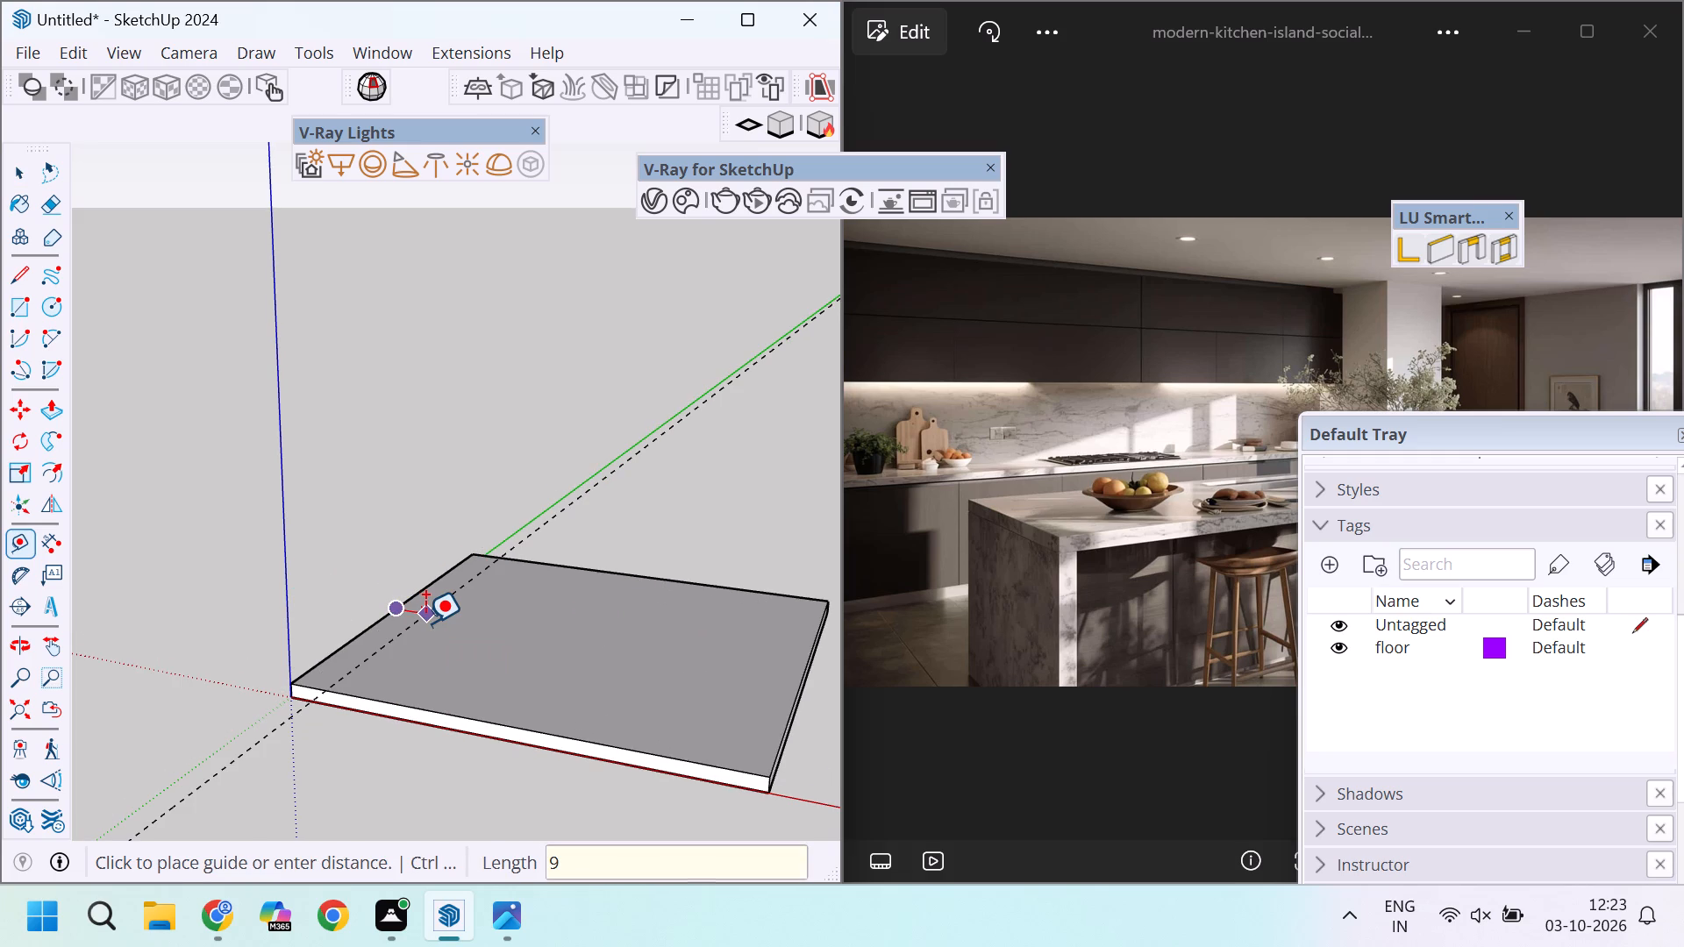
key(Return)
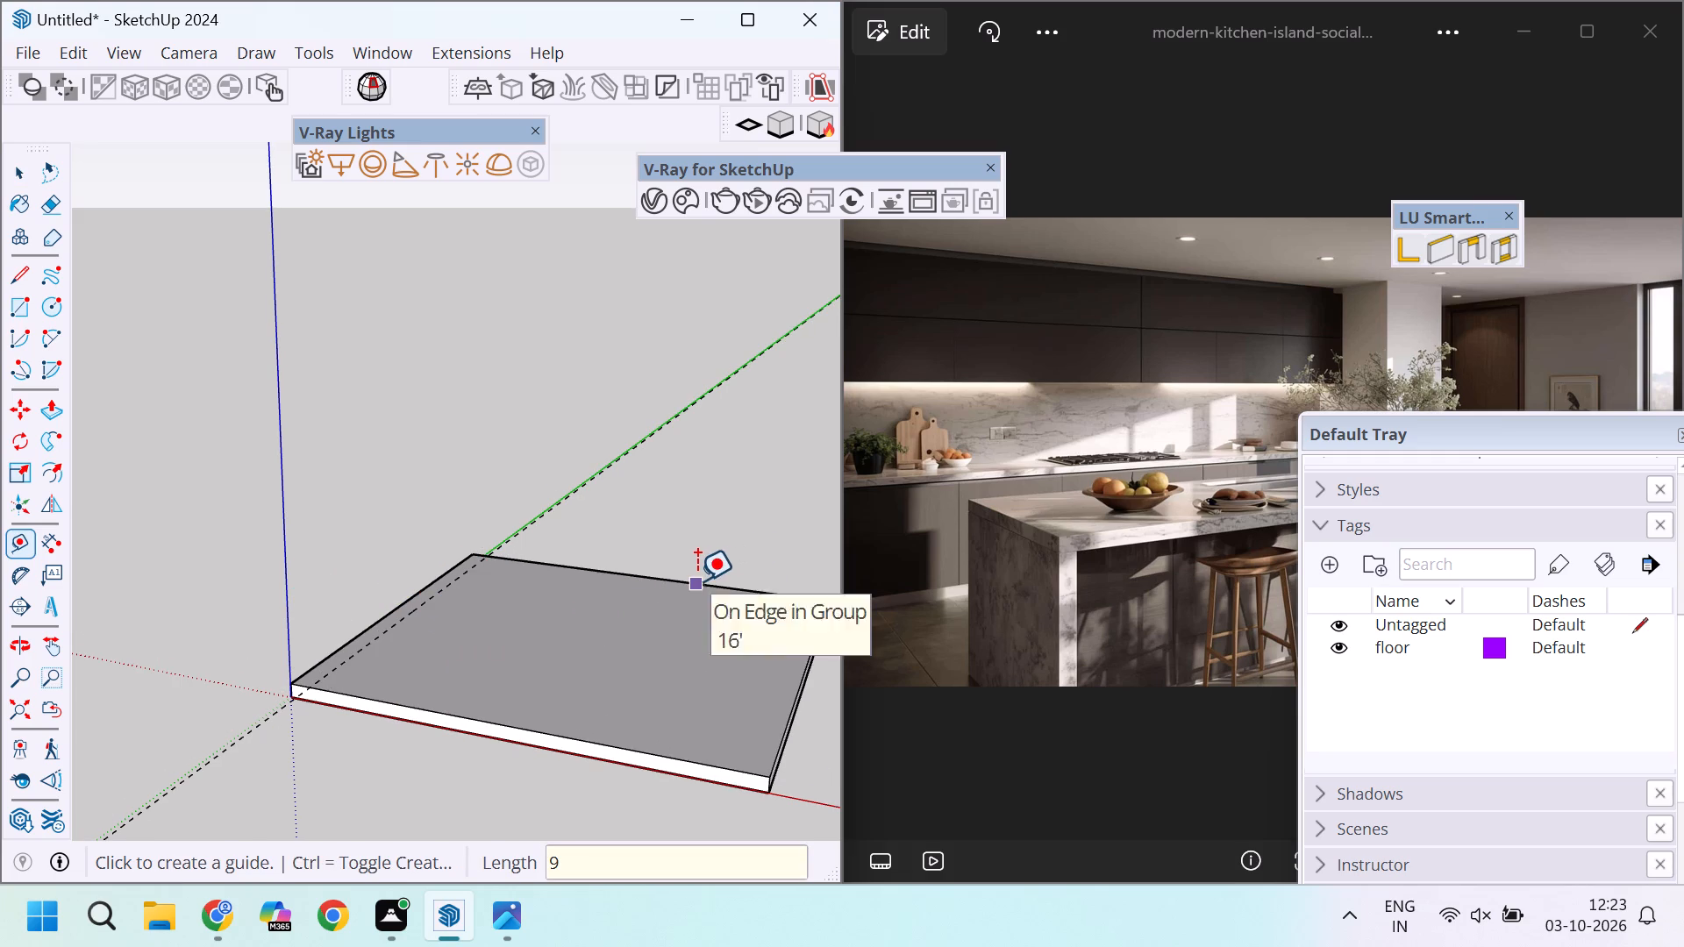
click(697, 580)
key(9)
key(Return)
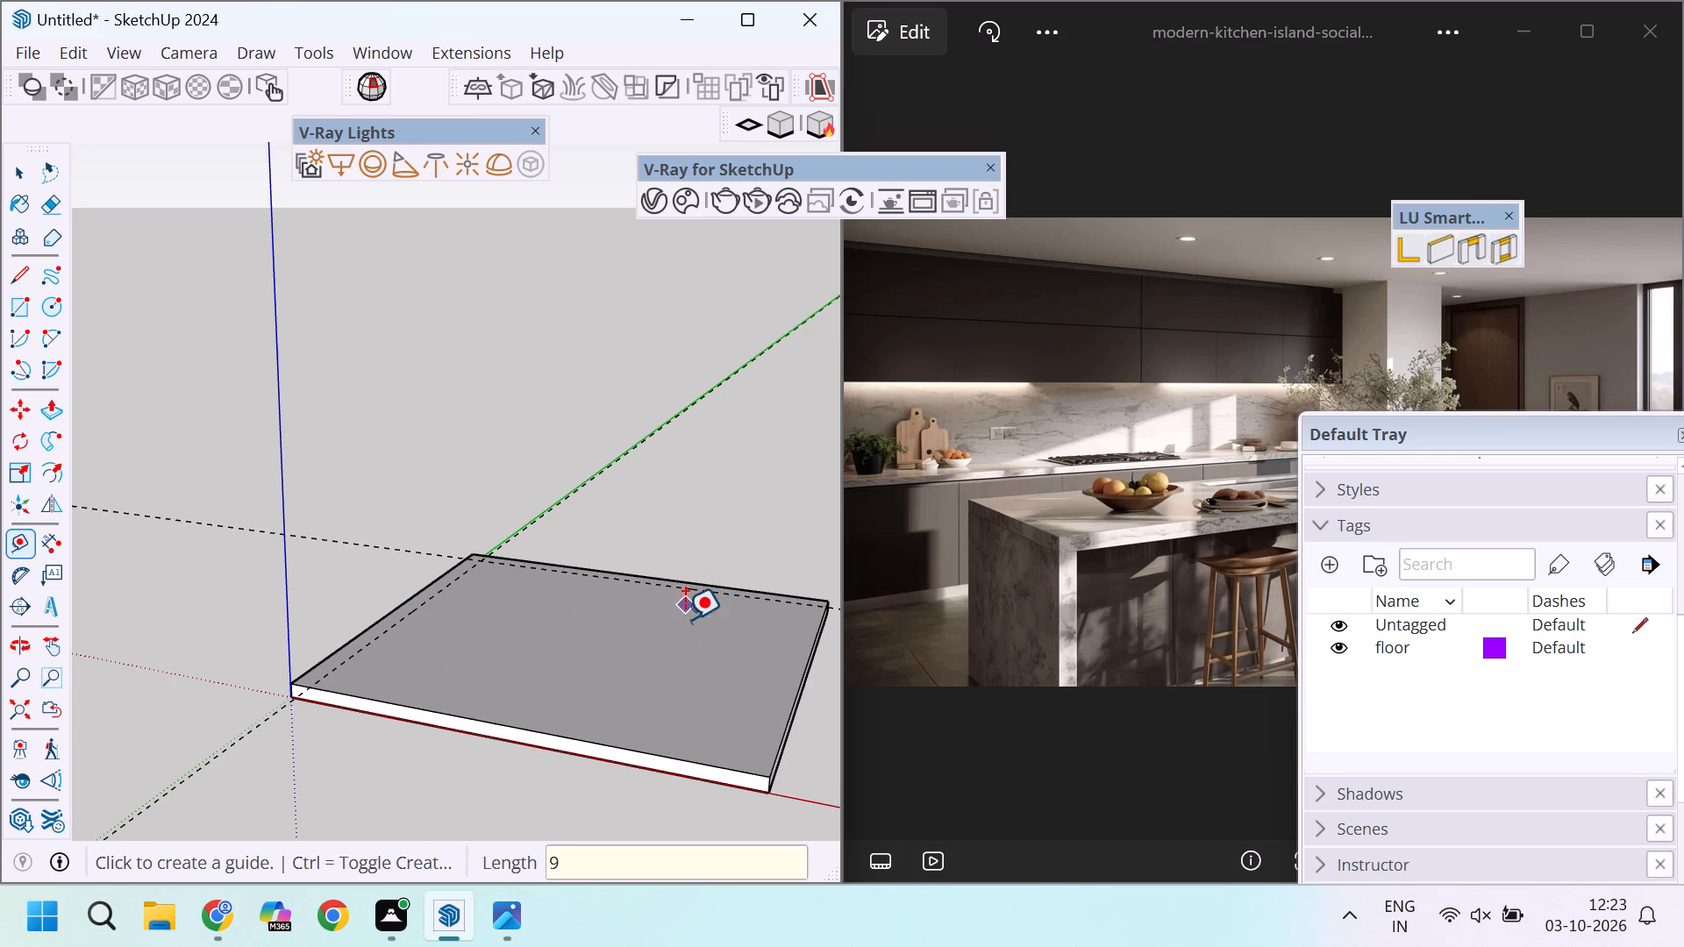
Place a guide 9" inside the slab edge opposite the green axis.
scroll(734, 696, up, 4)
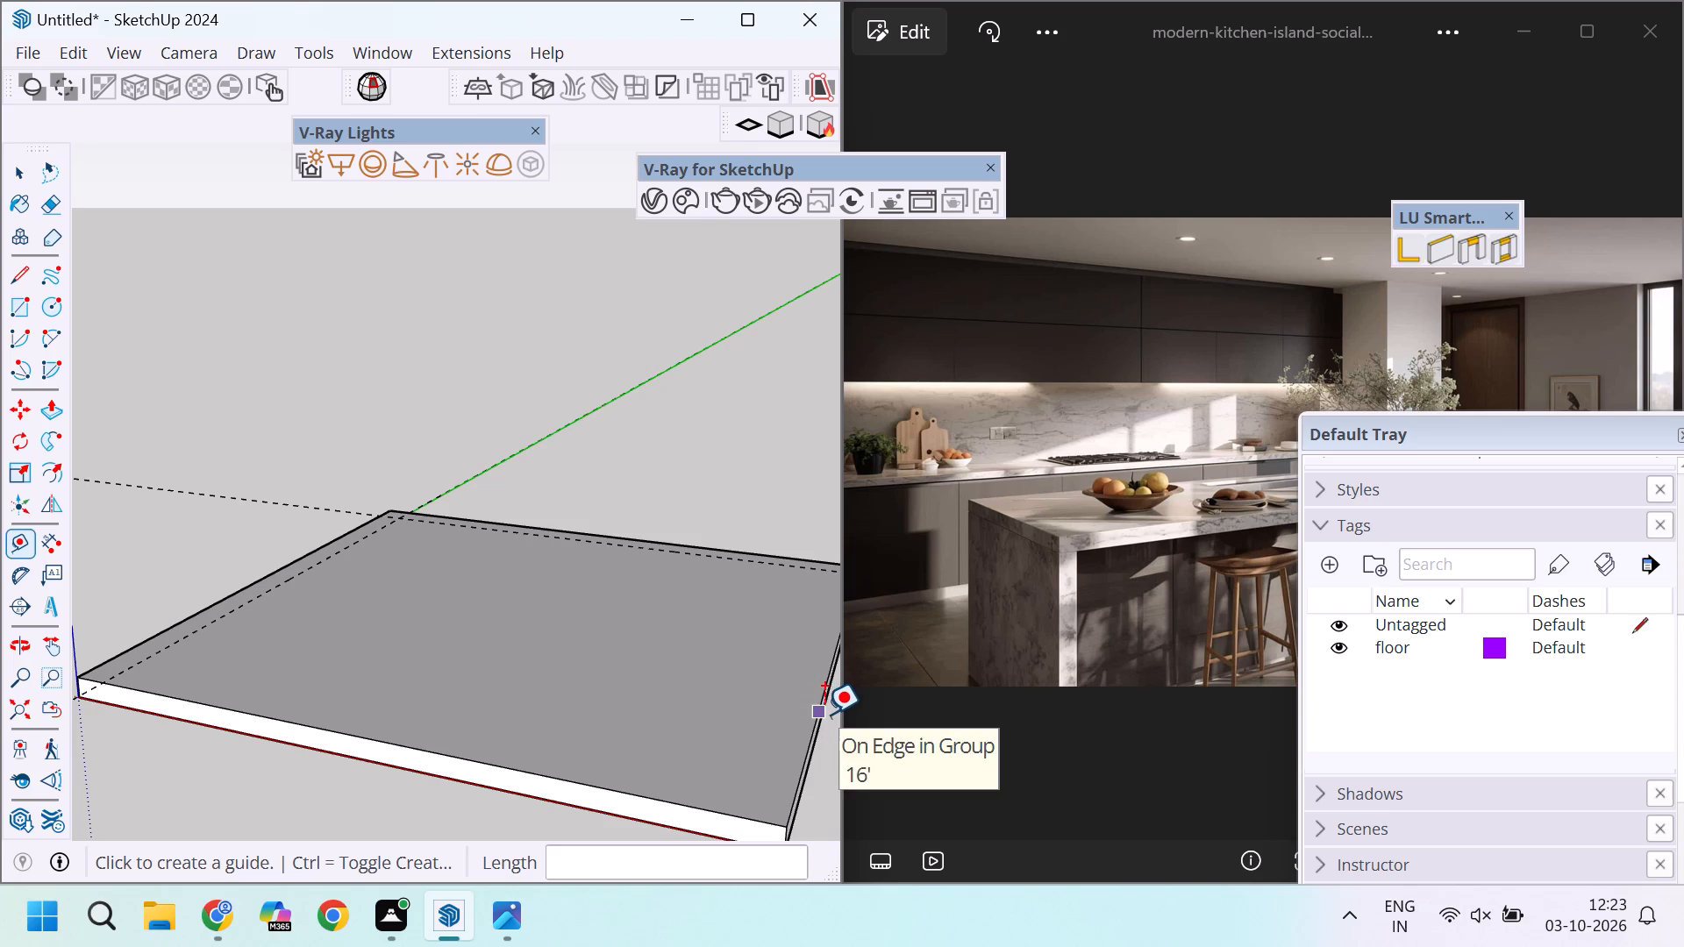
click(824, 714)
key(9)
key(Return)
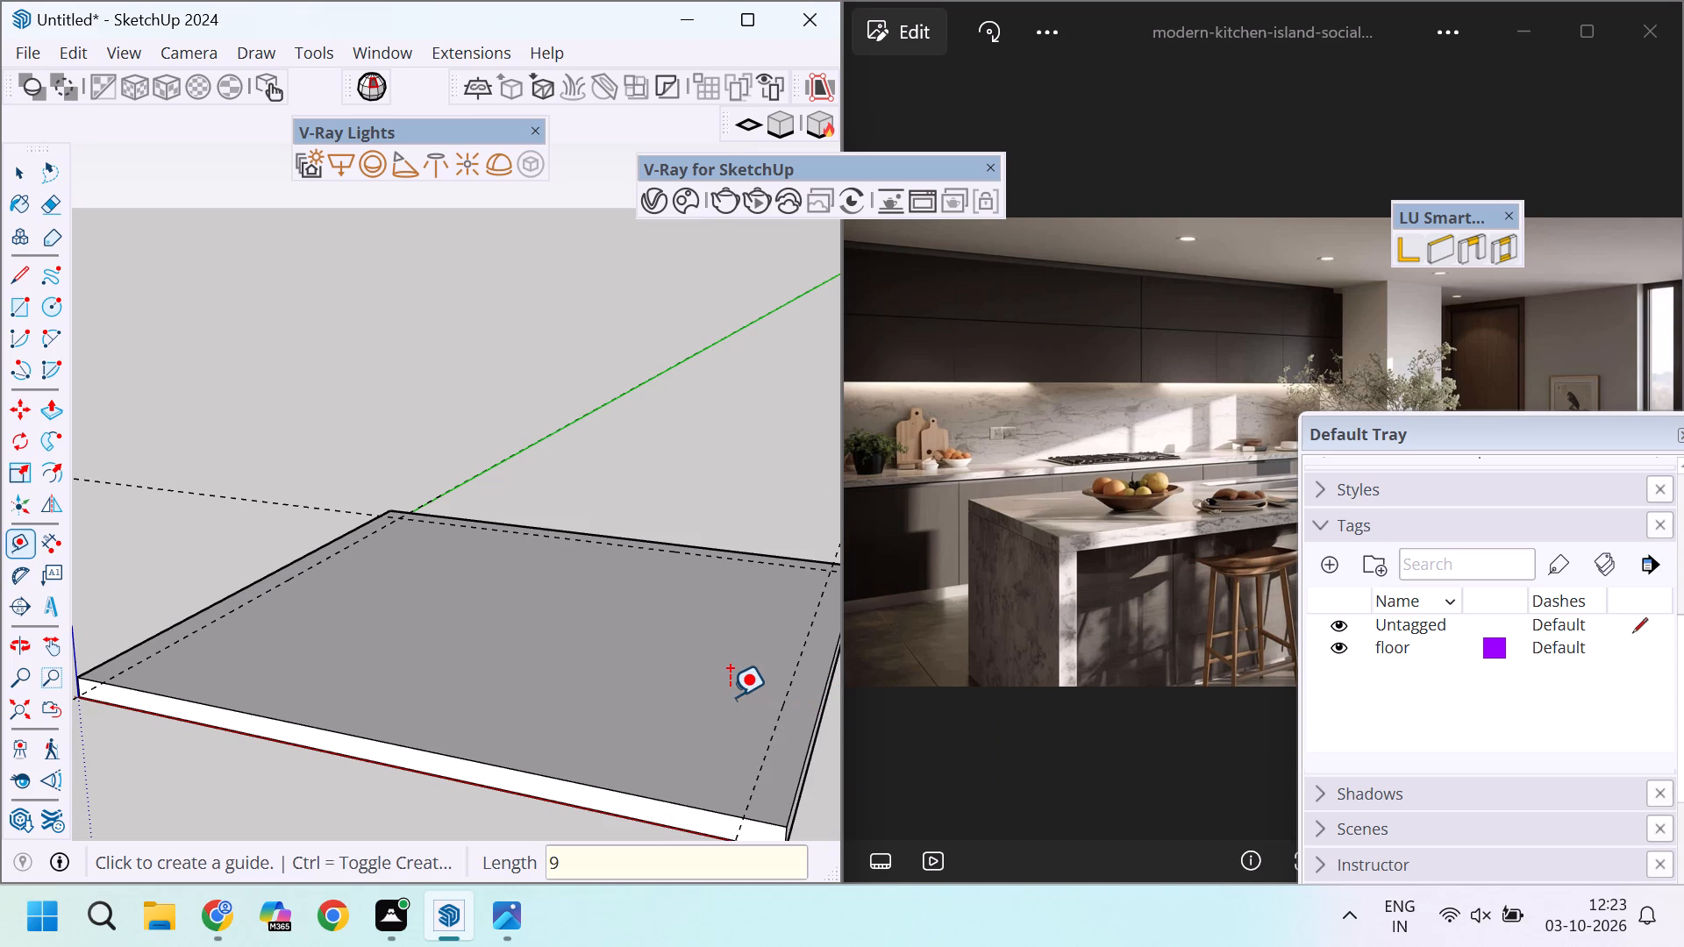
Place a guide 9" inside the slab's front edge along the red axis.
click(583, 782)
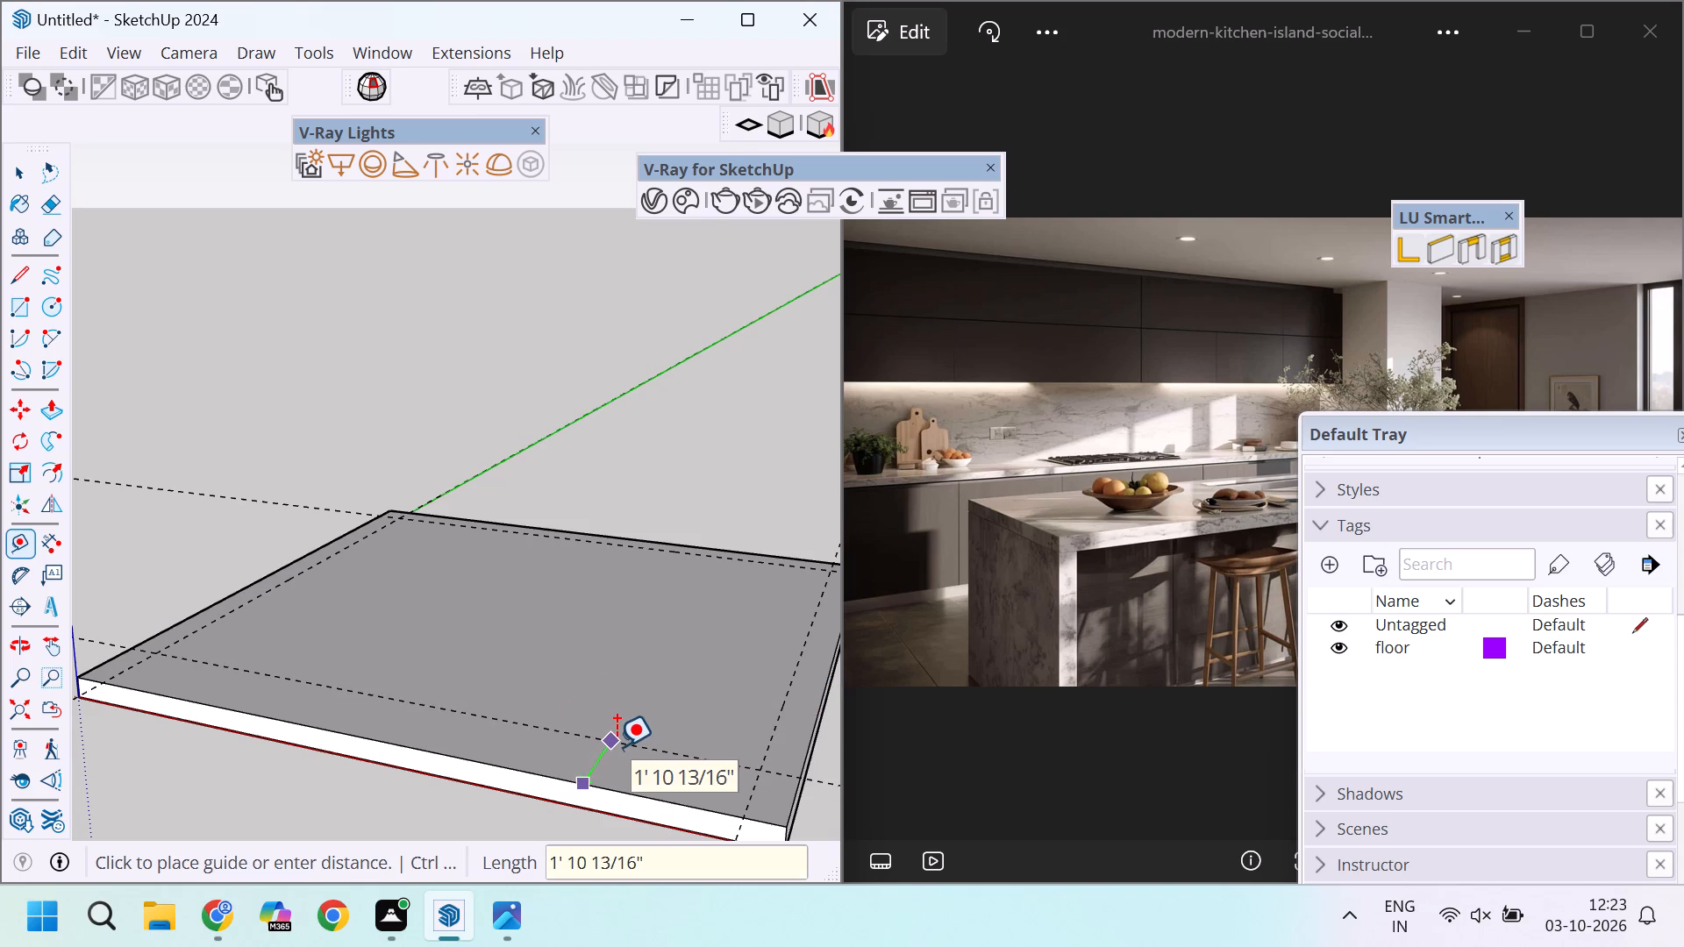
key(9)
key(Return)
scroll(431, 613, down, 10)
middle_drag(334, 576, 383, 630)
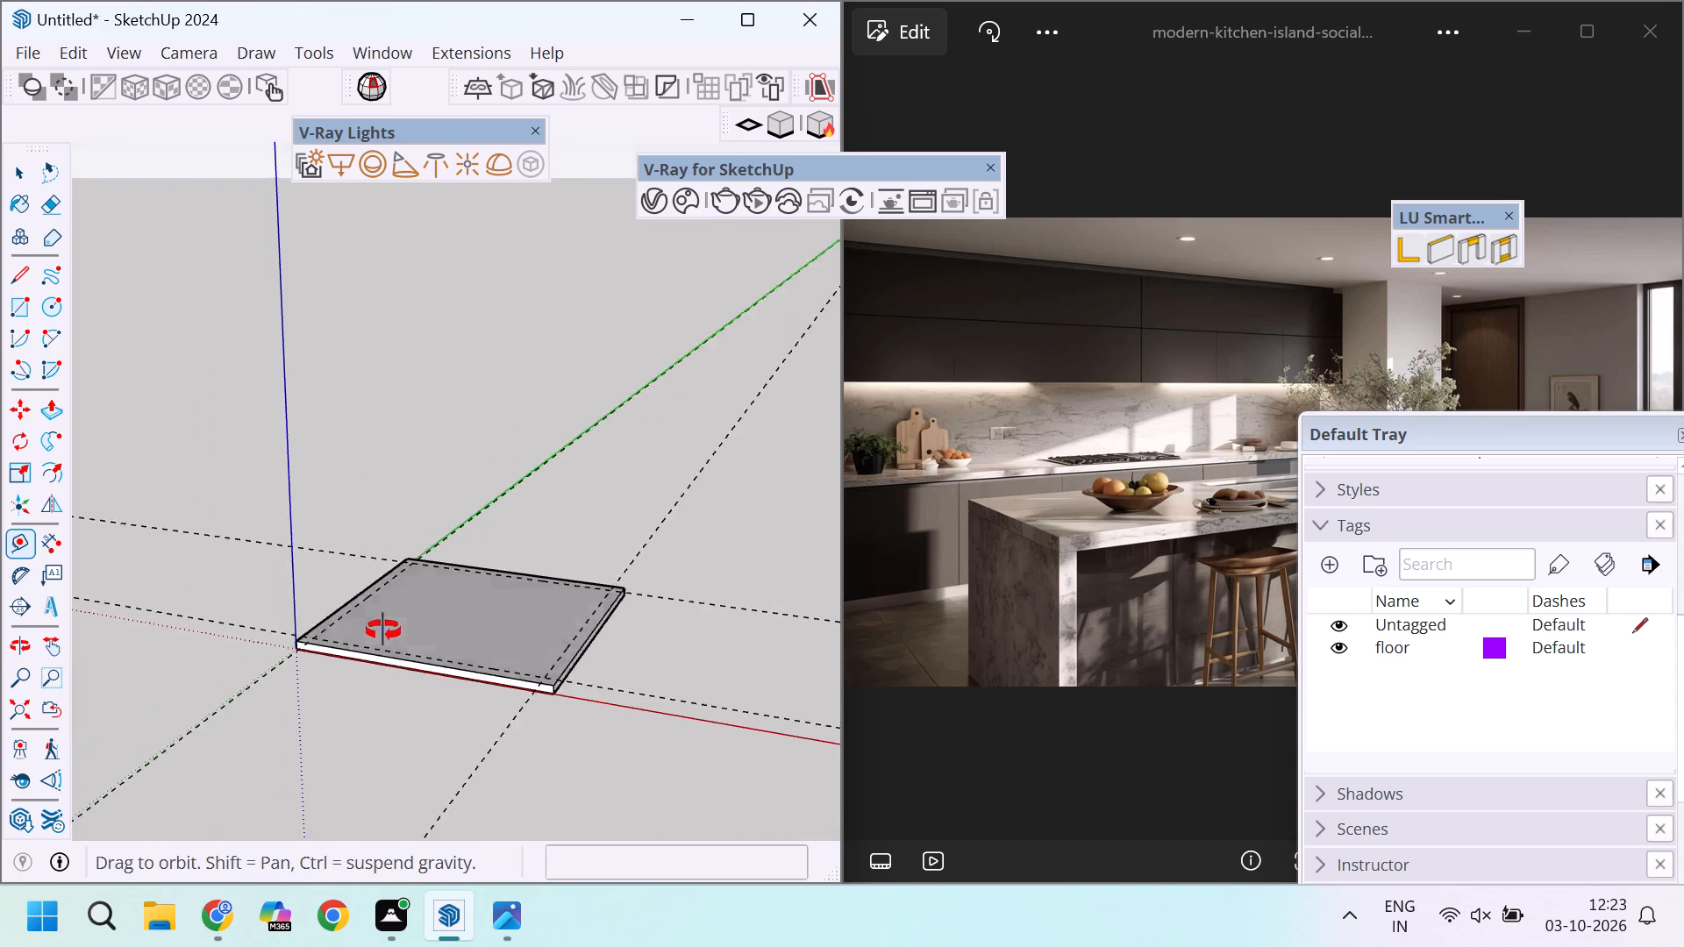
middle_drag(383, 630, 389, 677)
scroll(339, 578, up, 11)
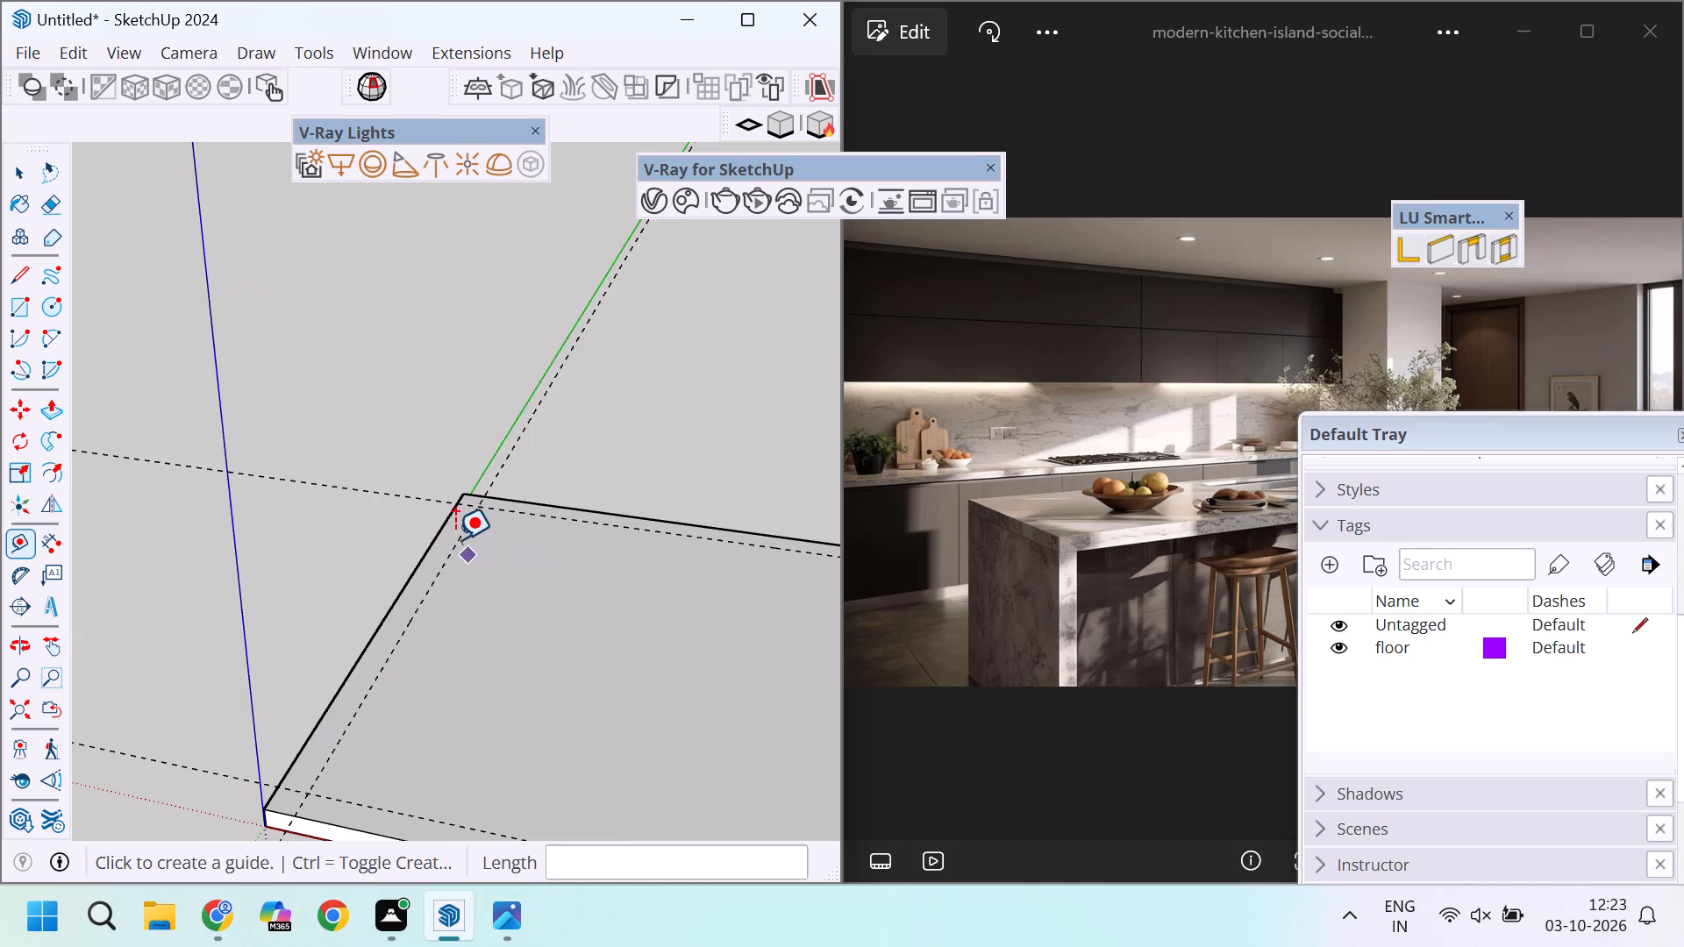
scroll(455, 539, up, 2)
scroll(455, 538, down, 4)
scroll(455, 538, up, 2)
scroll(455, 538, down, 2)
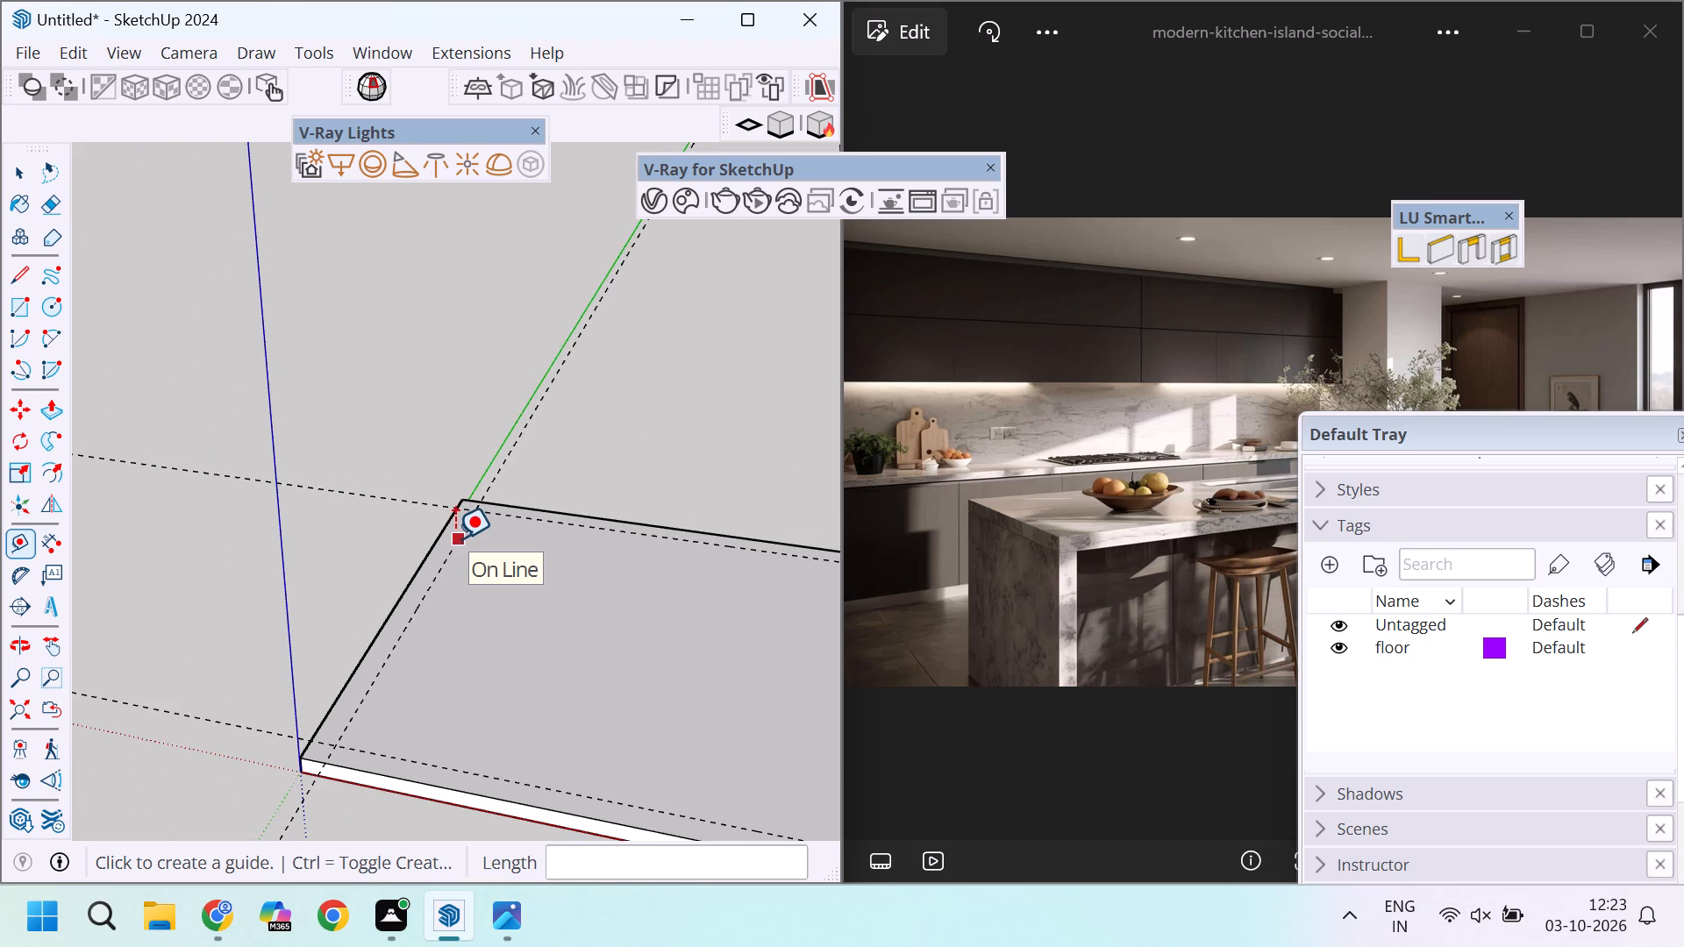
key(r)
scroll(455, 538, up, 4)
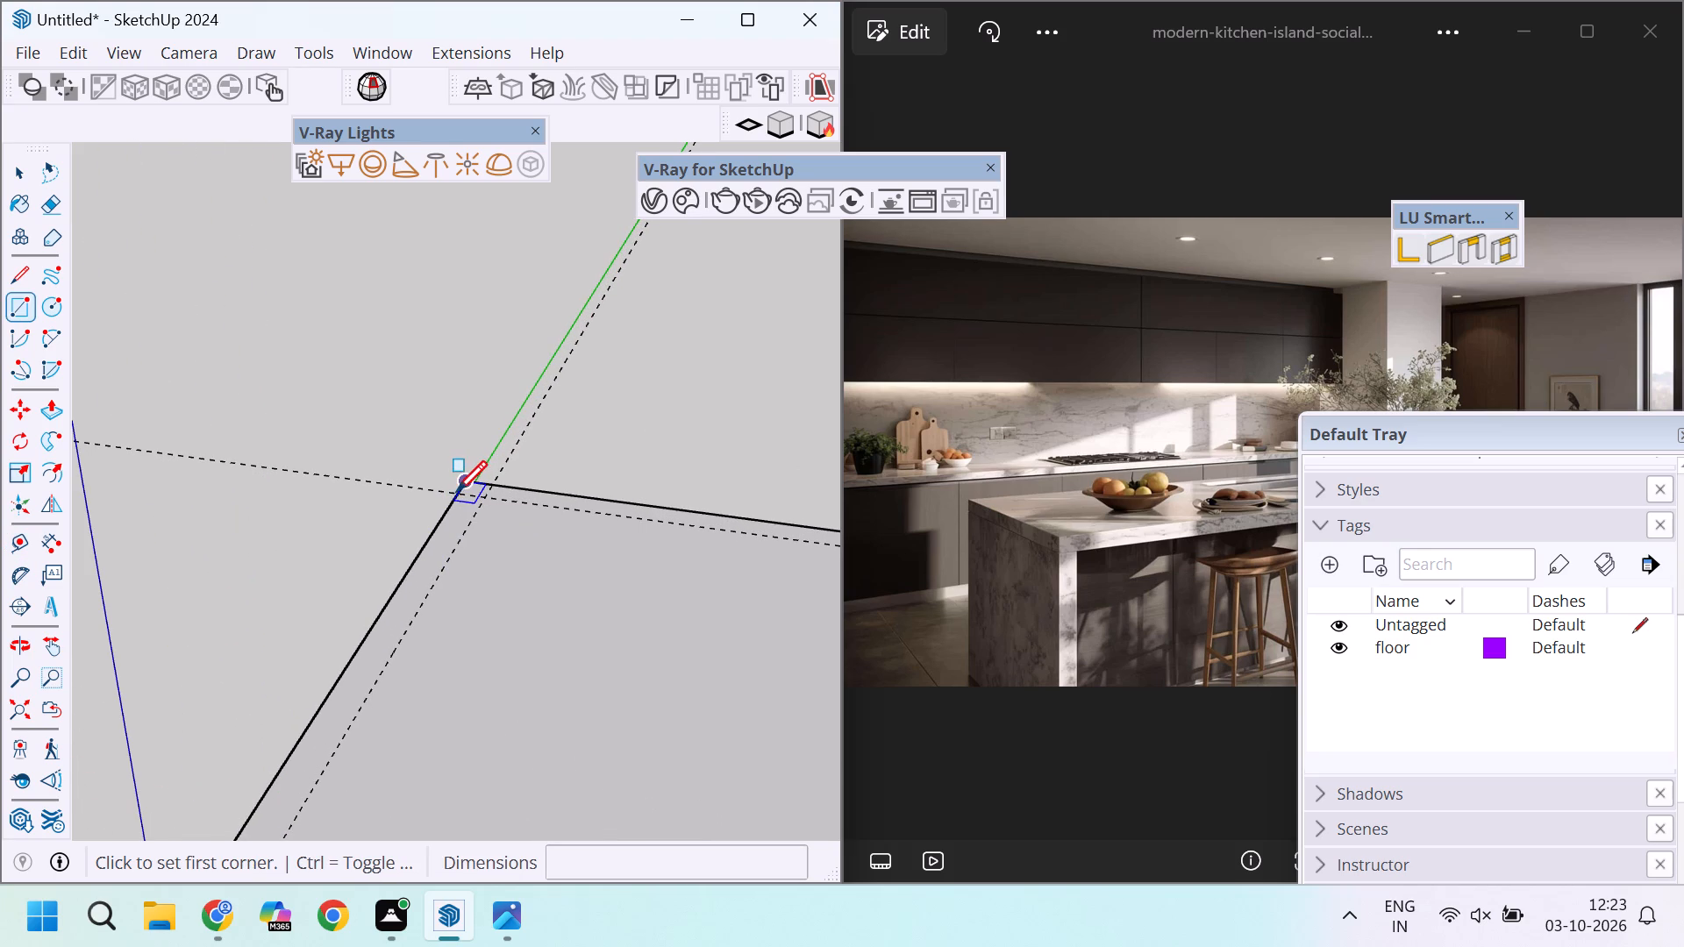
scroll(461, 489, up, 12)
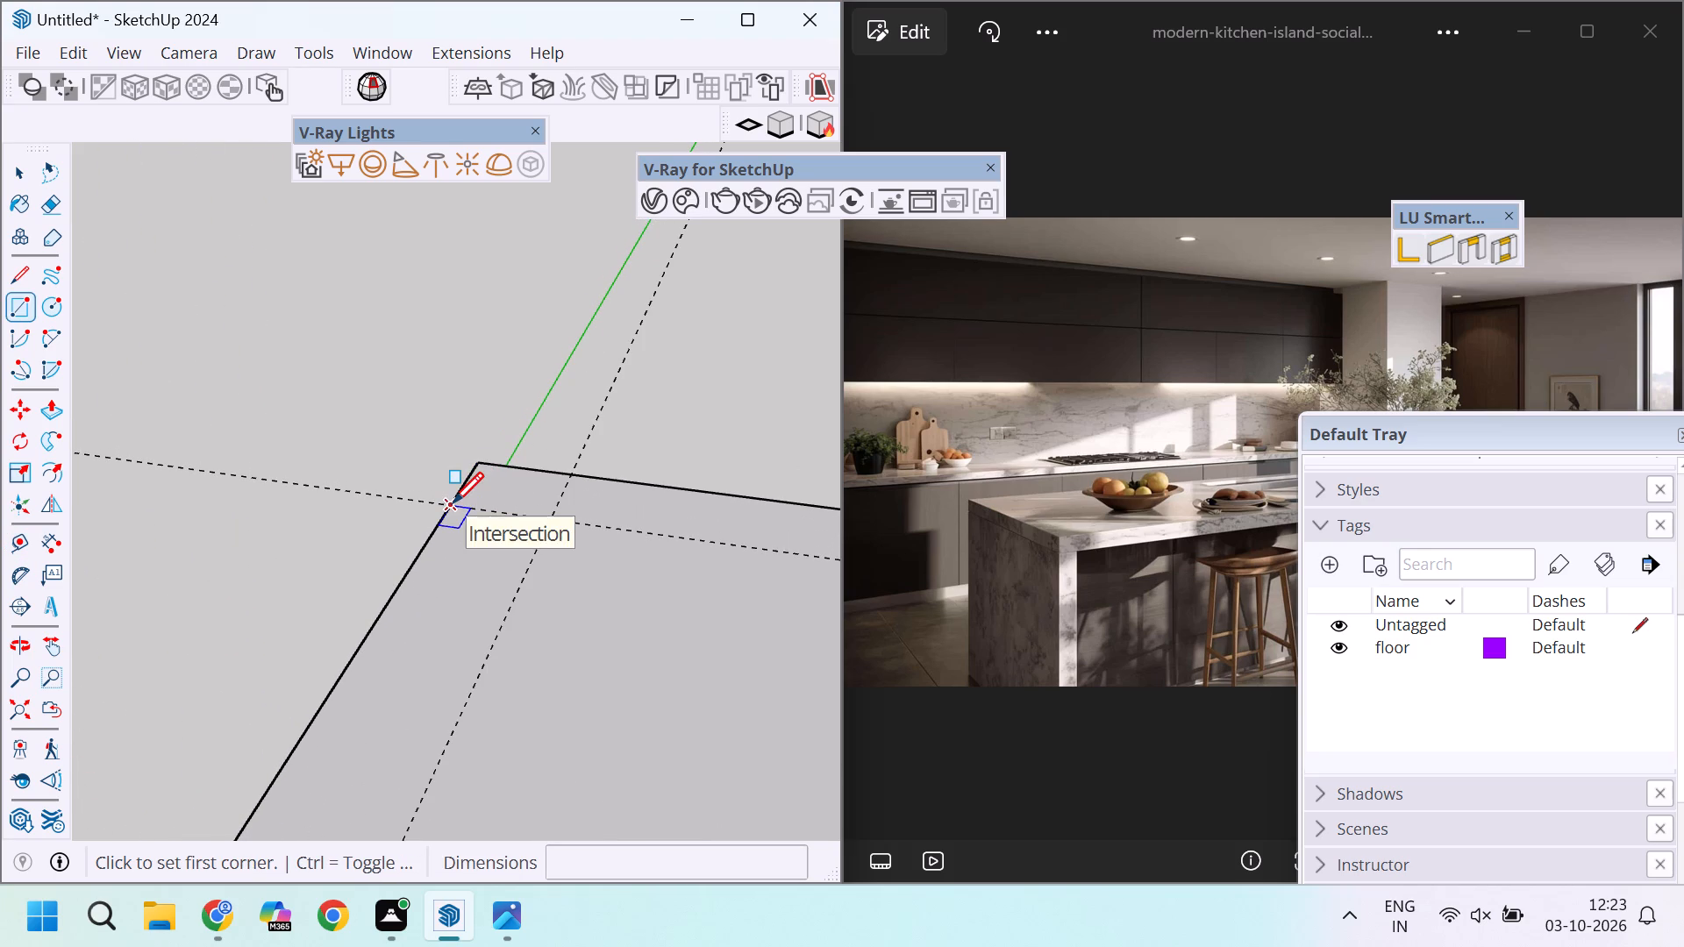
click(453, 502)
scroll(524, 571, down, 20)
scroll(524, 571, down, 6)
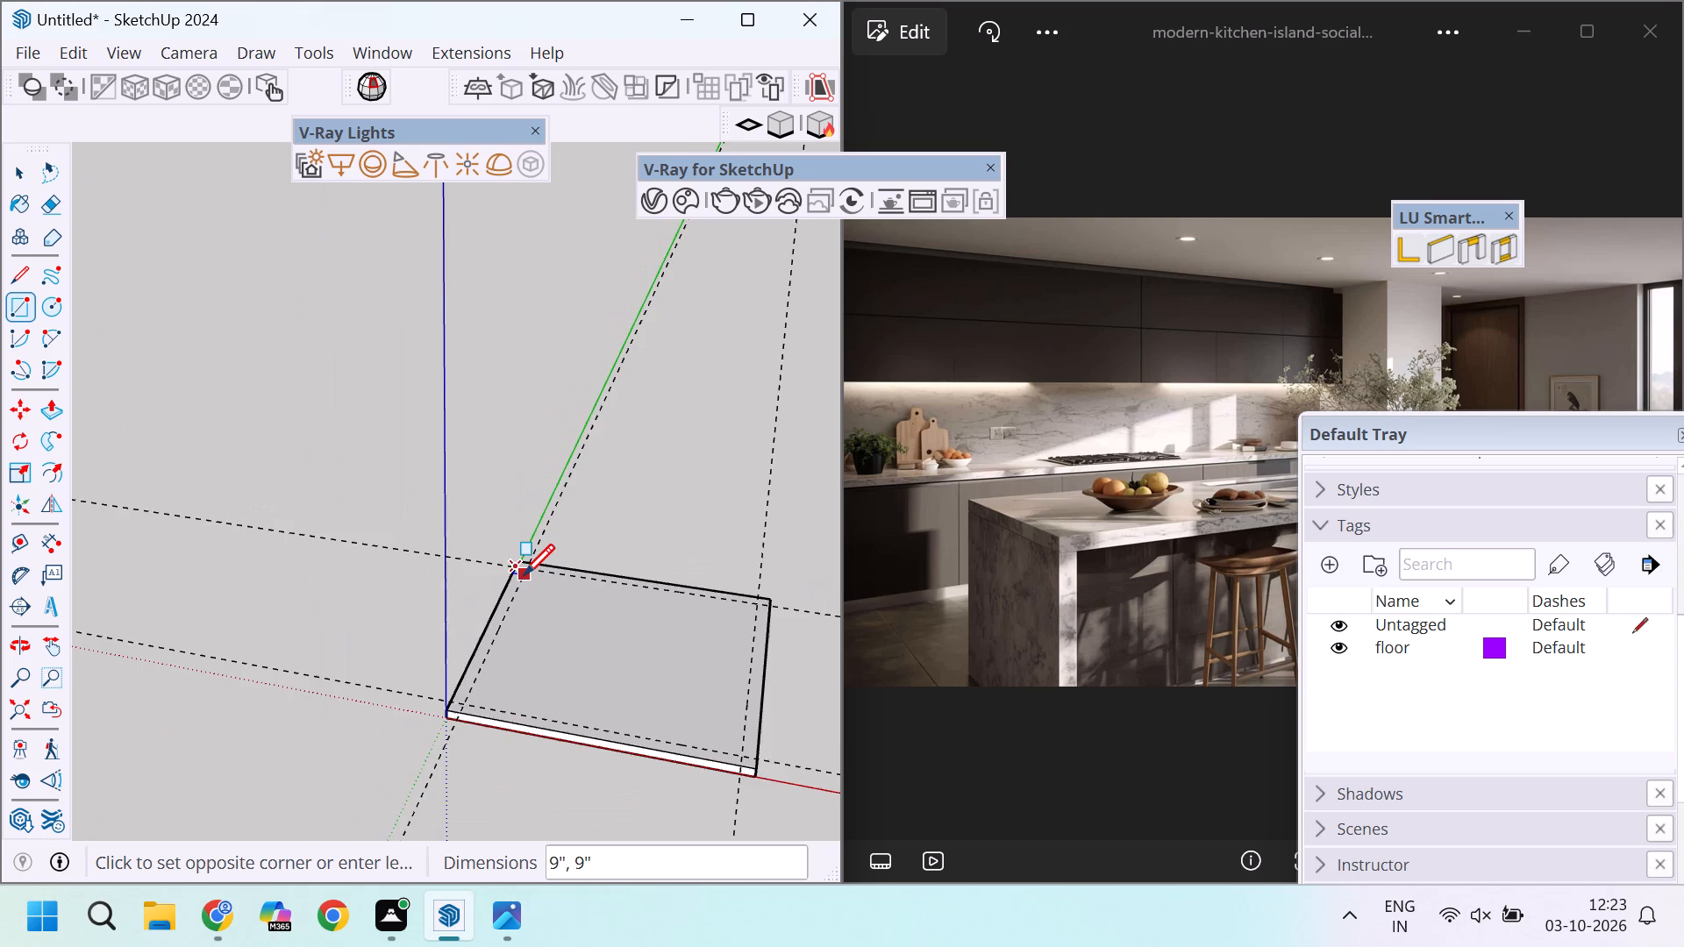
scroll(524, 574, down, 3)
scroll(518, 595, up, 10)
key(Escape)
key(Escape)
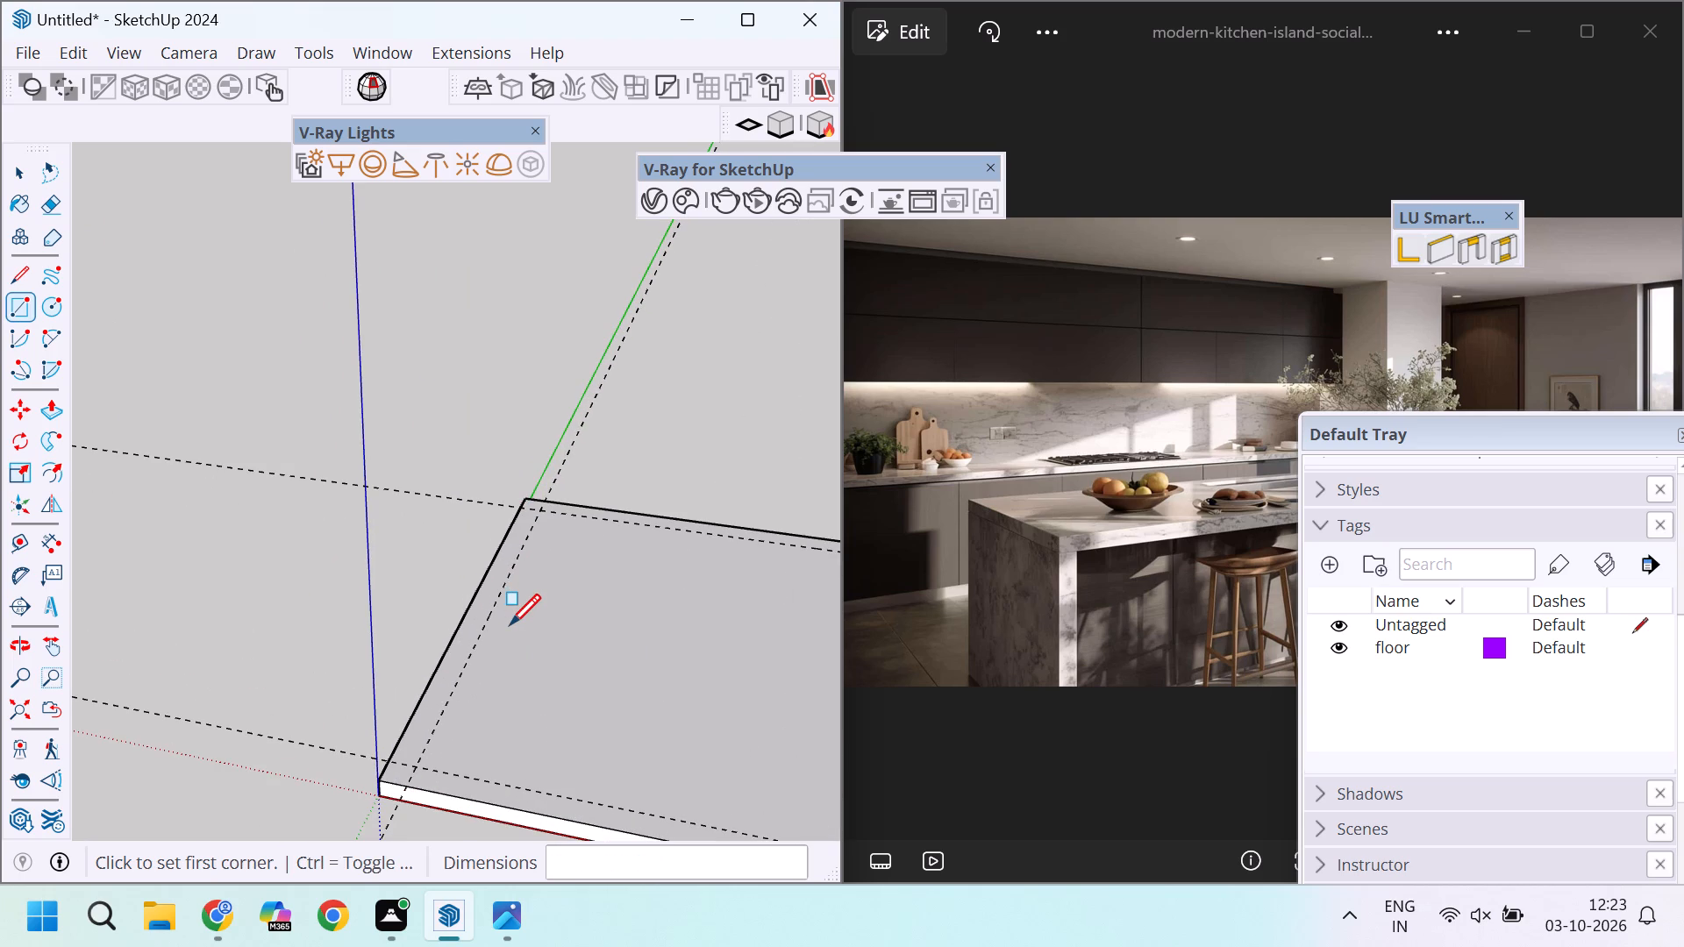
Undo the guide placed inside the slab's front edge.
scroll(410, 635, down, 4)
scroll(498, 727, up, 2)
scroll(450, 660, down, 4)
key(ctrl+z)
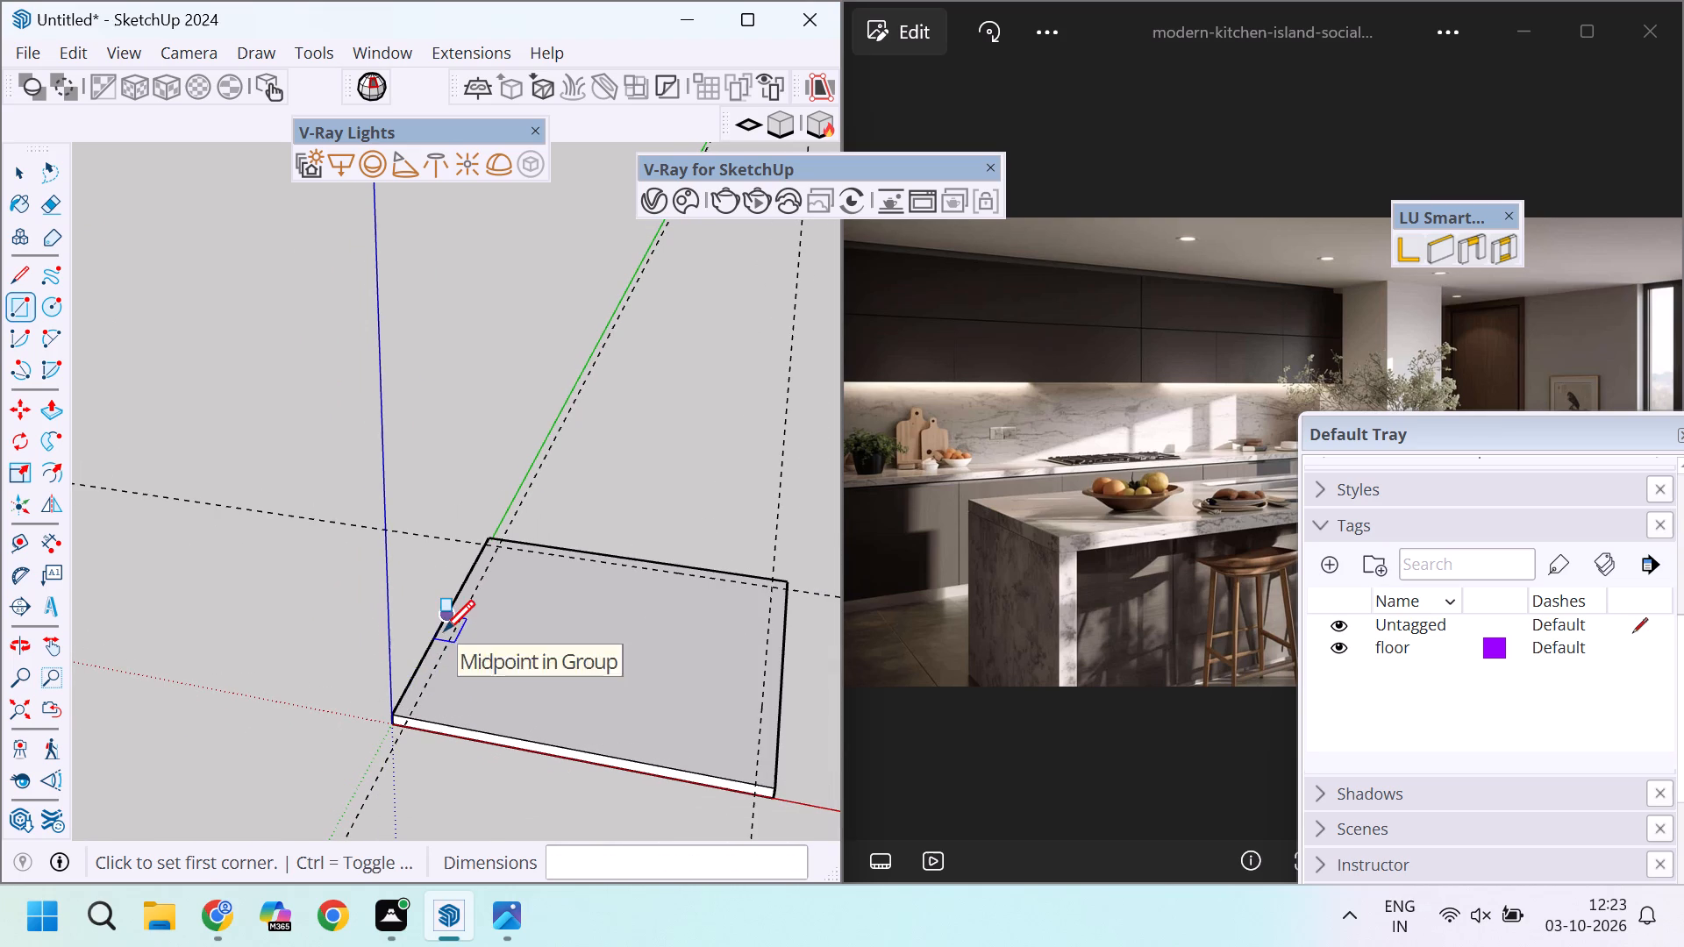
Draw a rectangle about 8 7/8" by 16' on the slab along its green-axis edge, from the far corner to the front edge.
scroll(444, 630, up, 5)
scroll(492, 497, up, 5)
scroll(514, 495, down, 5)
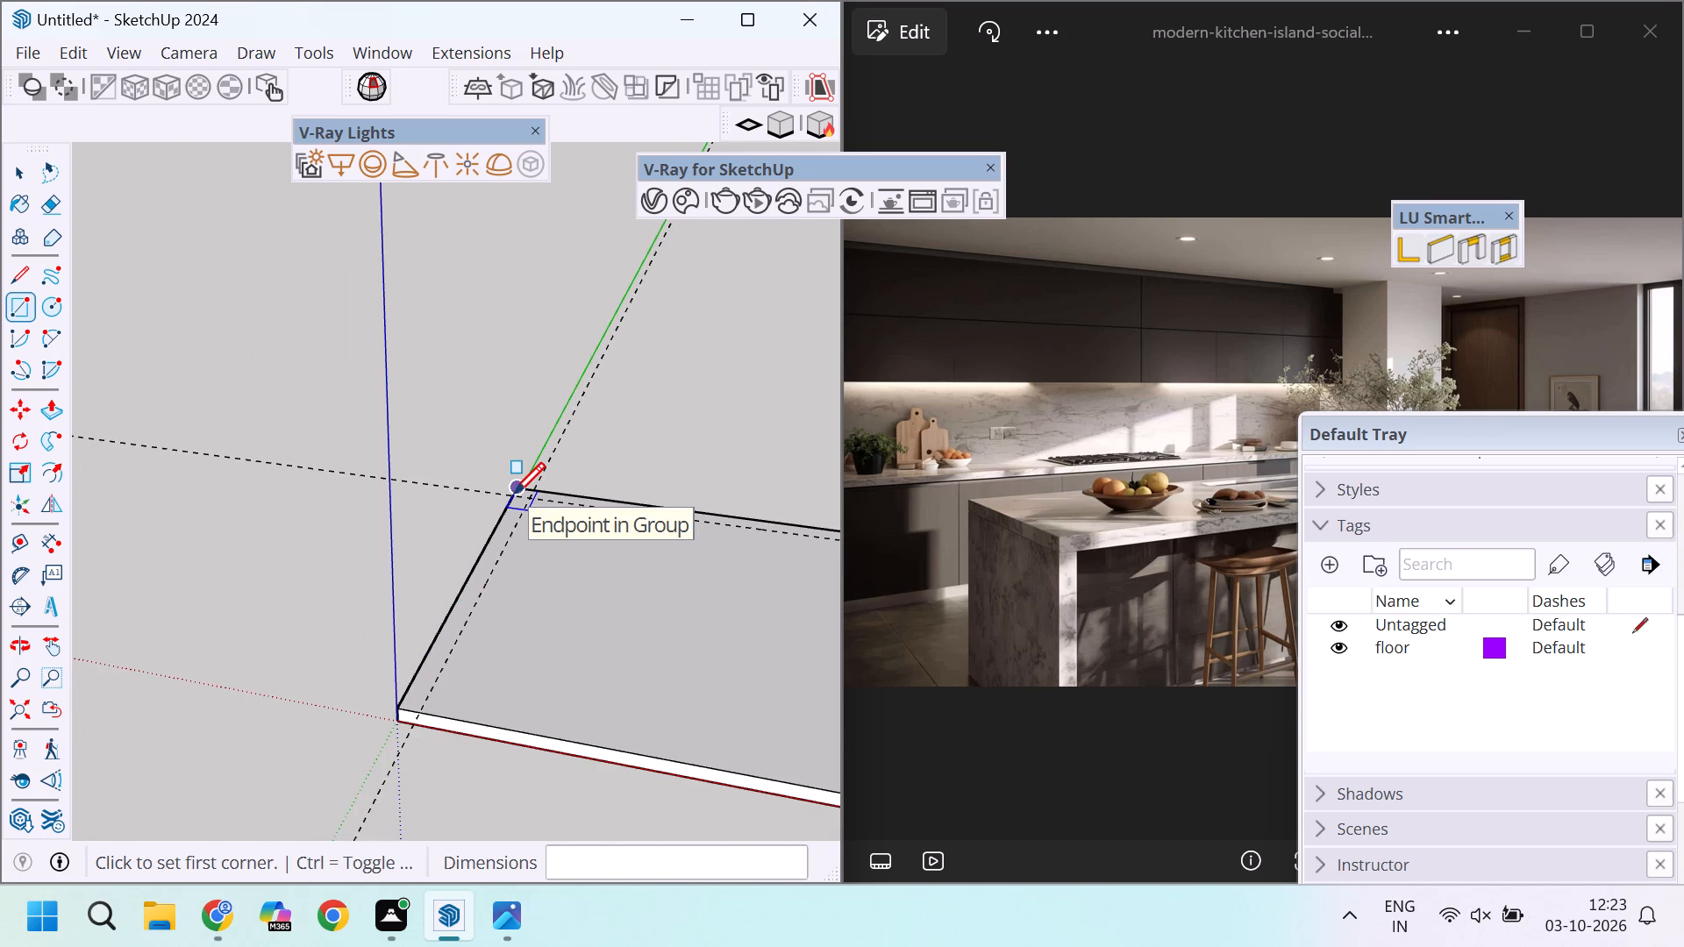
scroll(514, 493, up, 9)
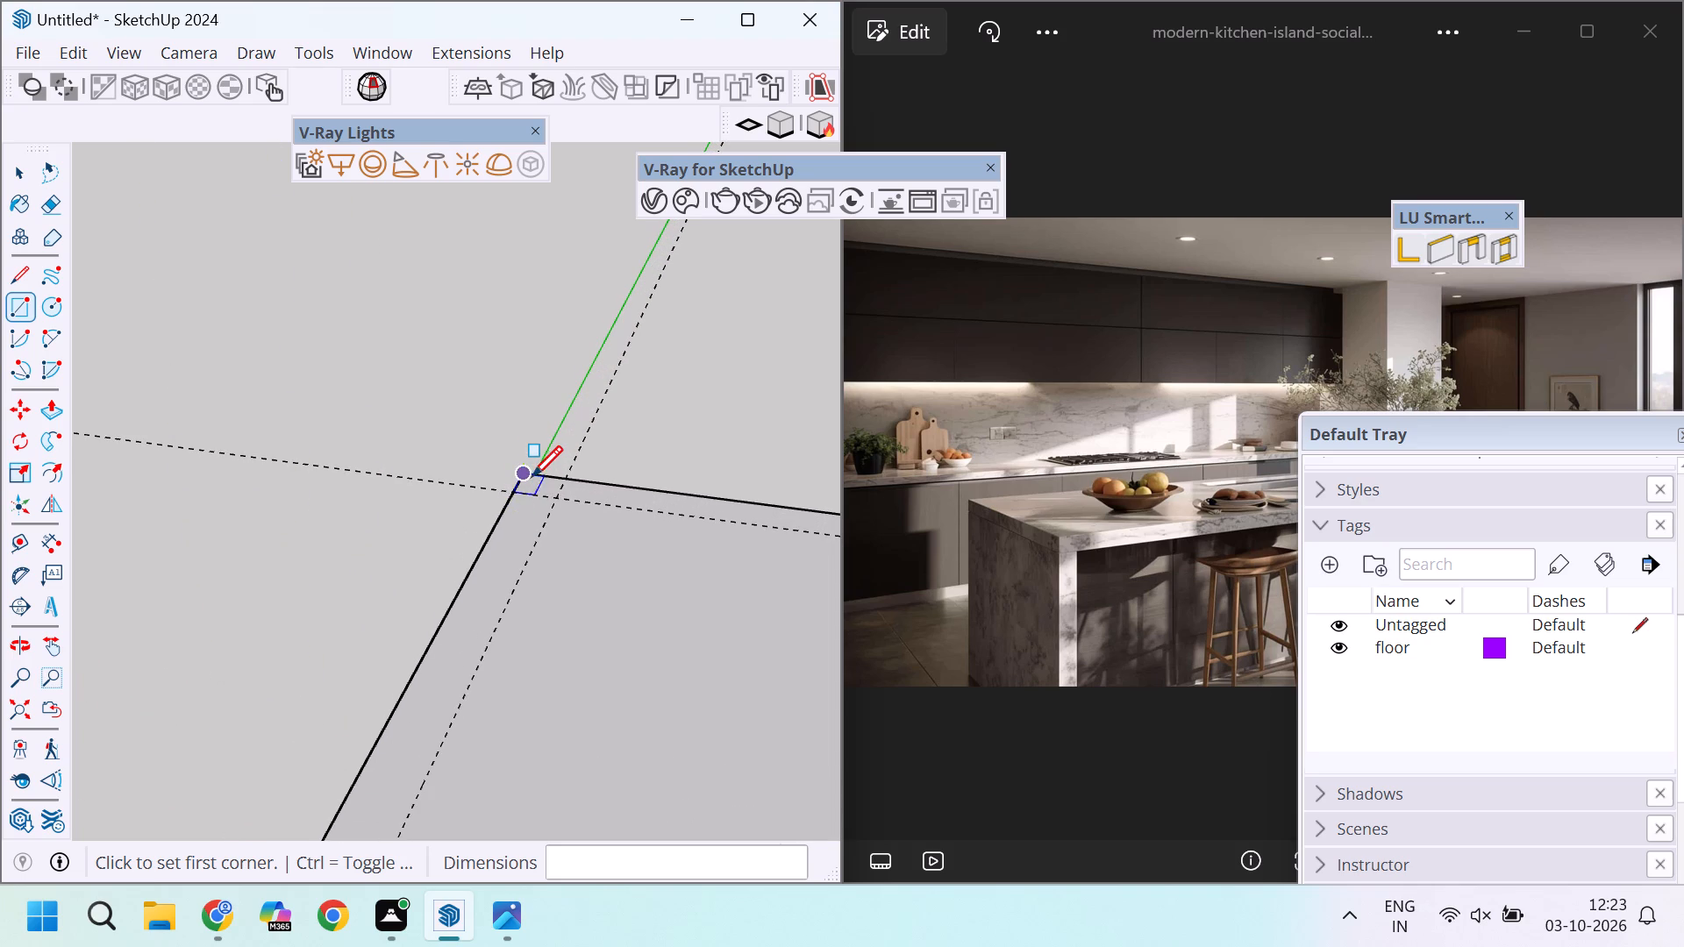
click(532, 474)
scroll(532, 474, down, 11)
scroll(430, 621, up, 6)
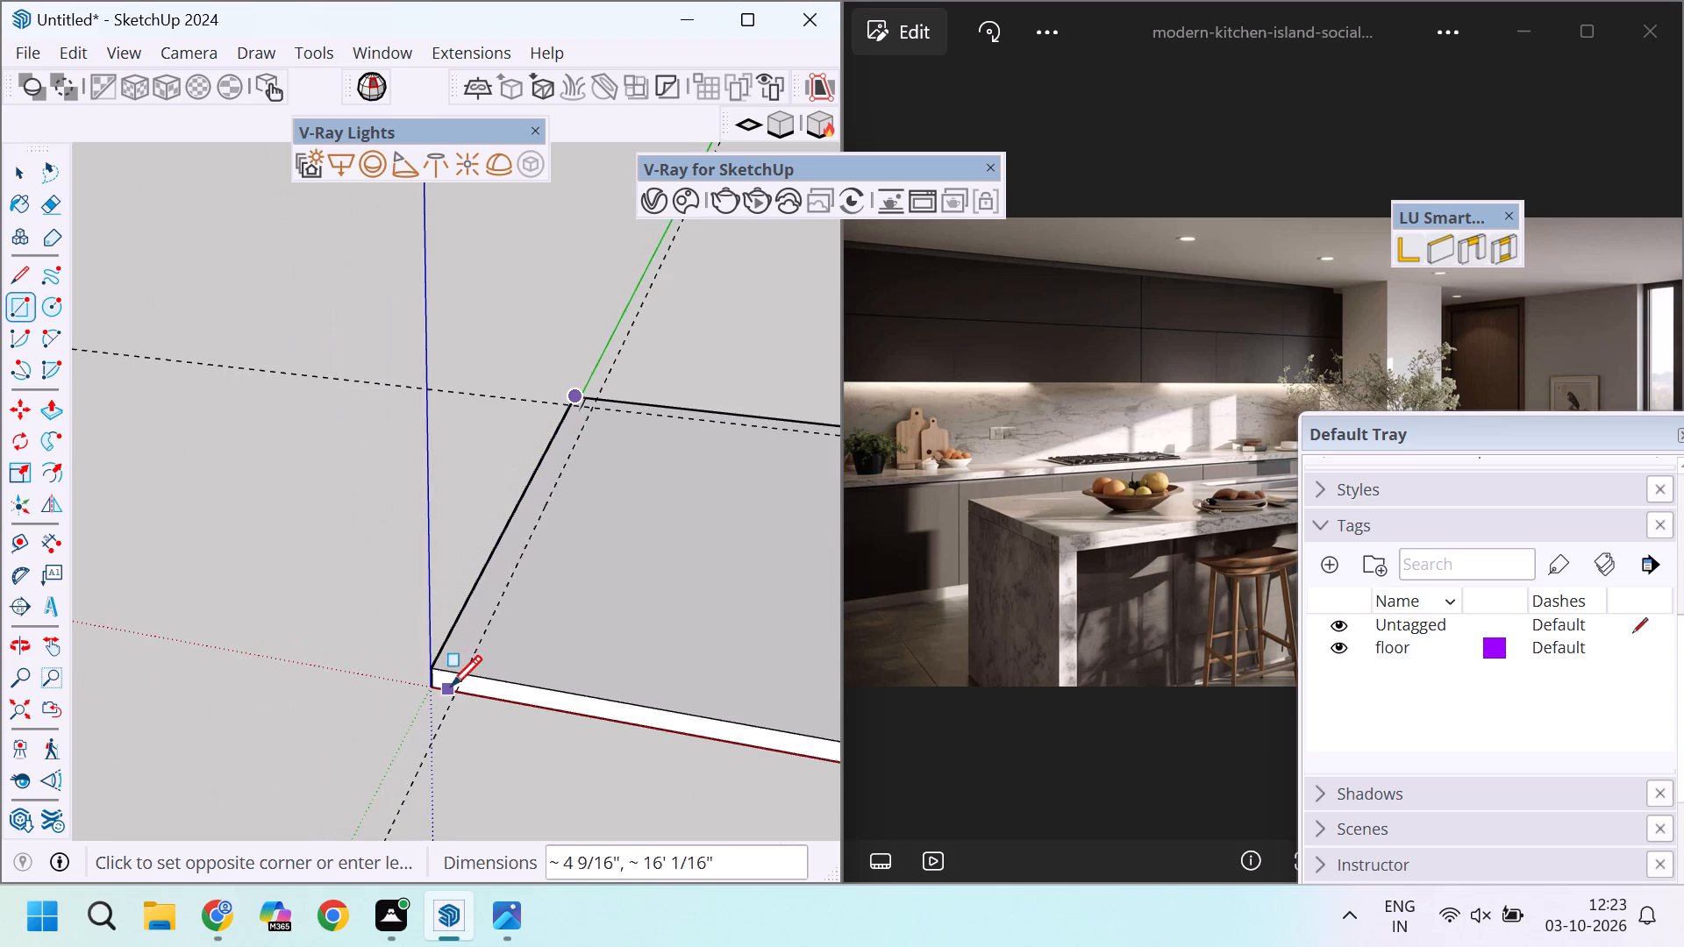
click(465, 671)
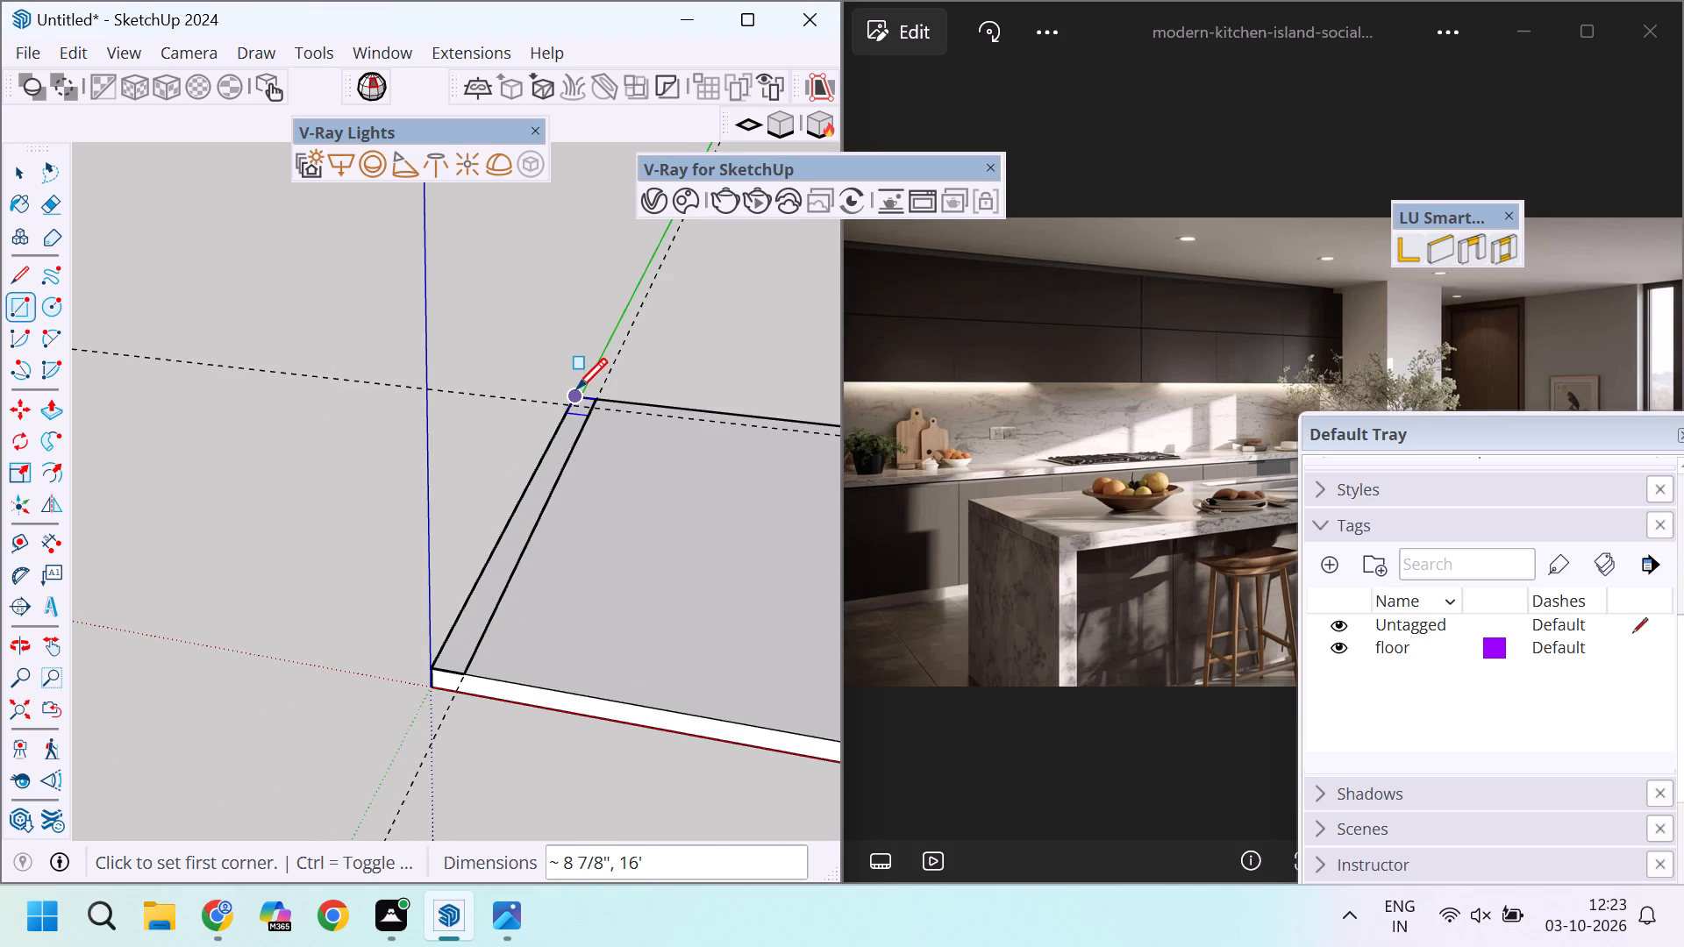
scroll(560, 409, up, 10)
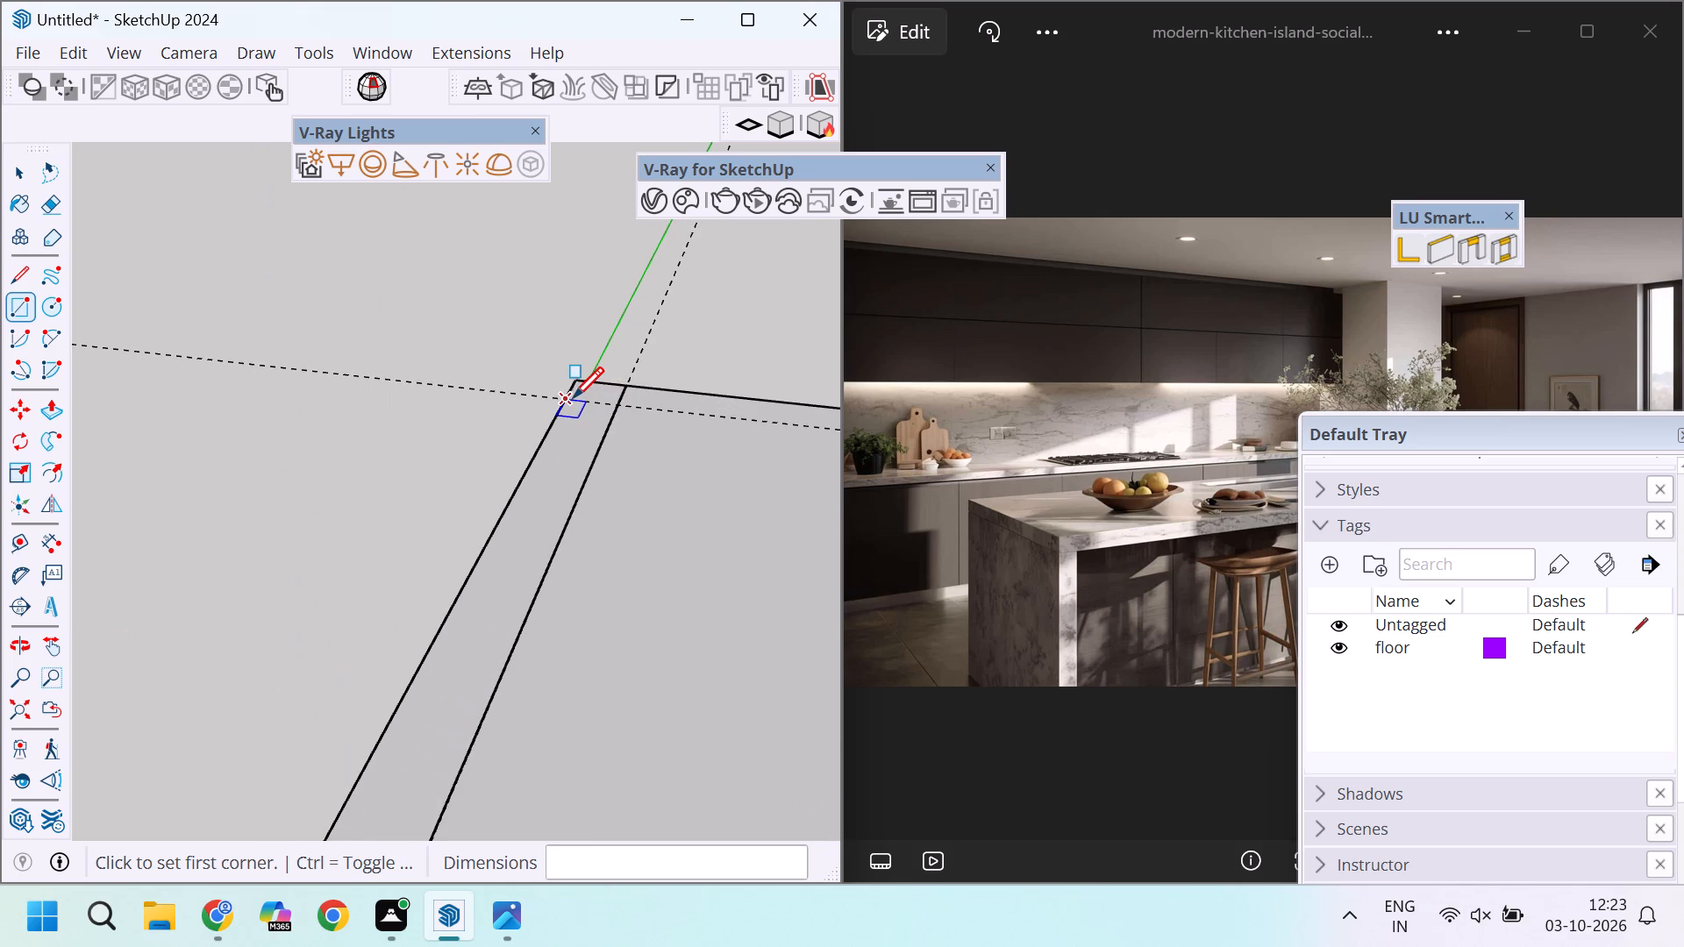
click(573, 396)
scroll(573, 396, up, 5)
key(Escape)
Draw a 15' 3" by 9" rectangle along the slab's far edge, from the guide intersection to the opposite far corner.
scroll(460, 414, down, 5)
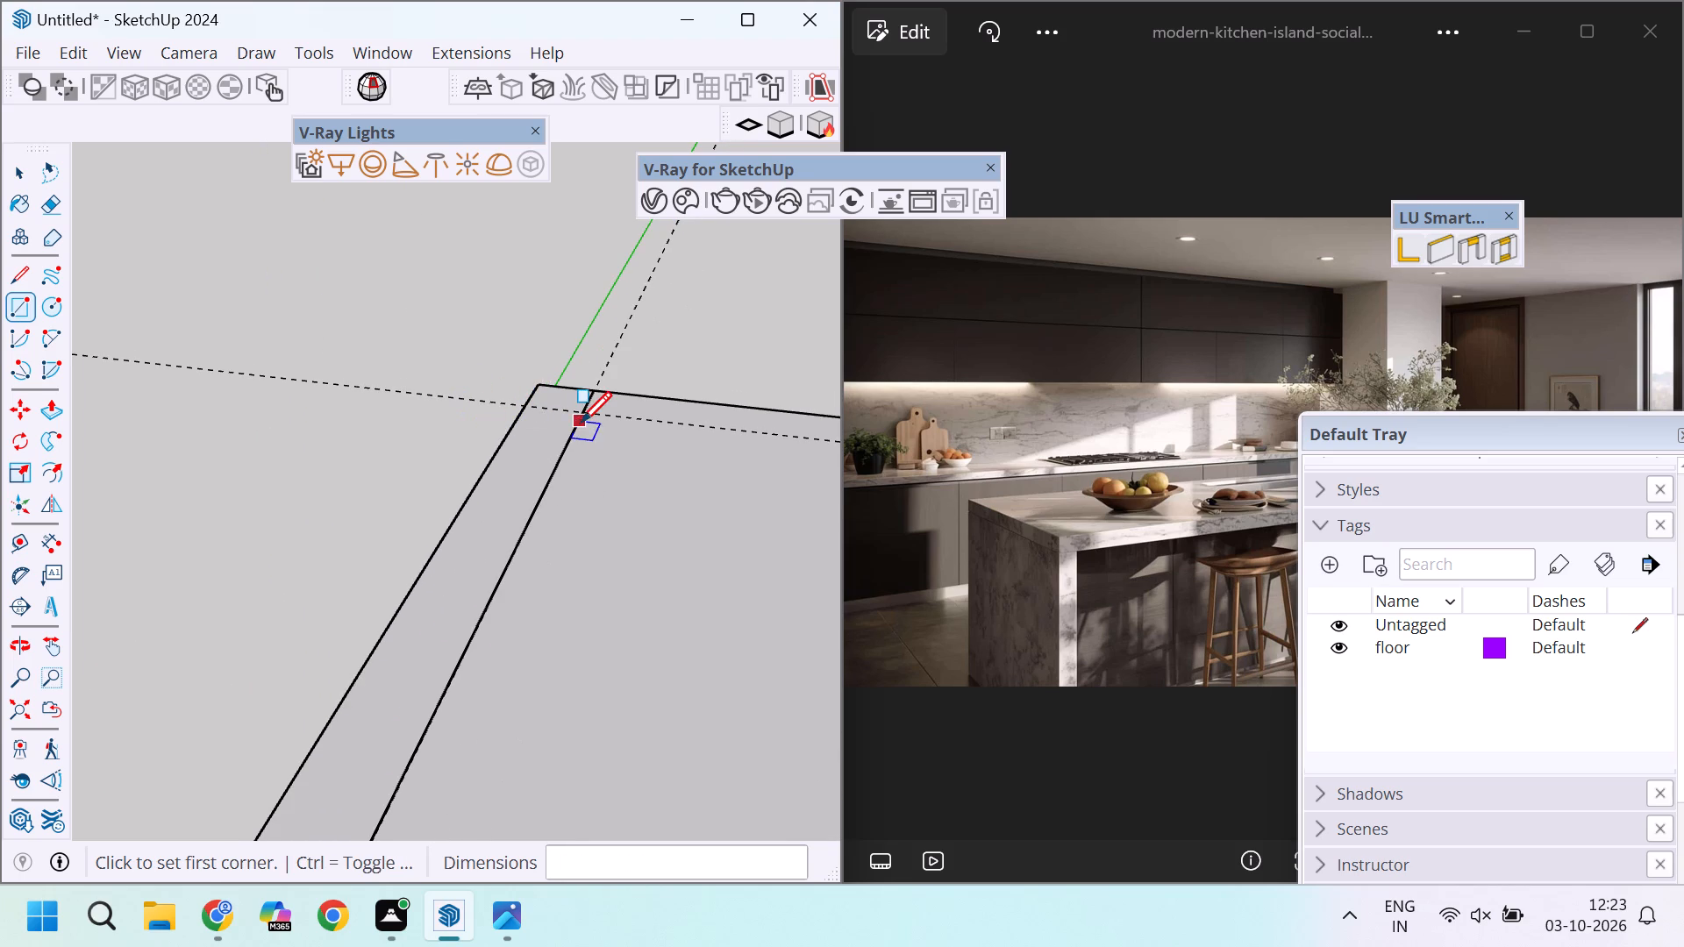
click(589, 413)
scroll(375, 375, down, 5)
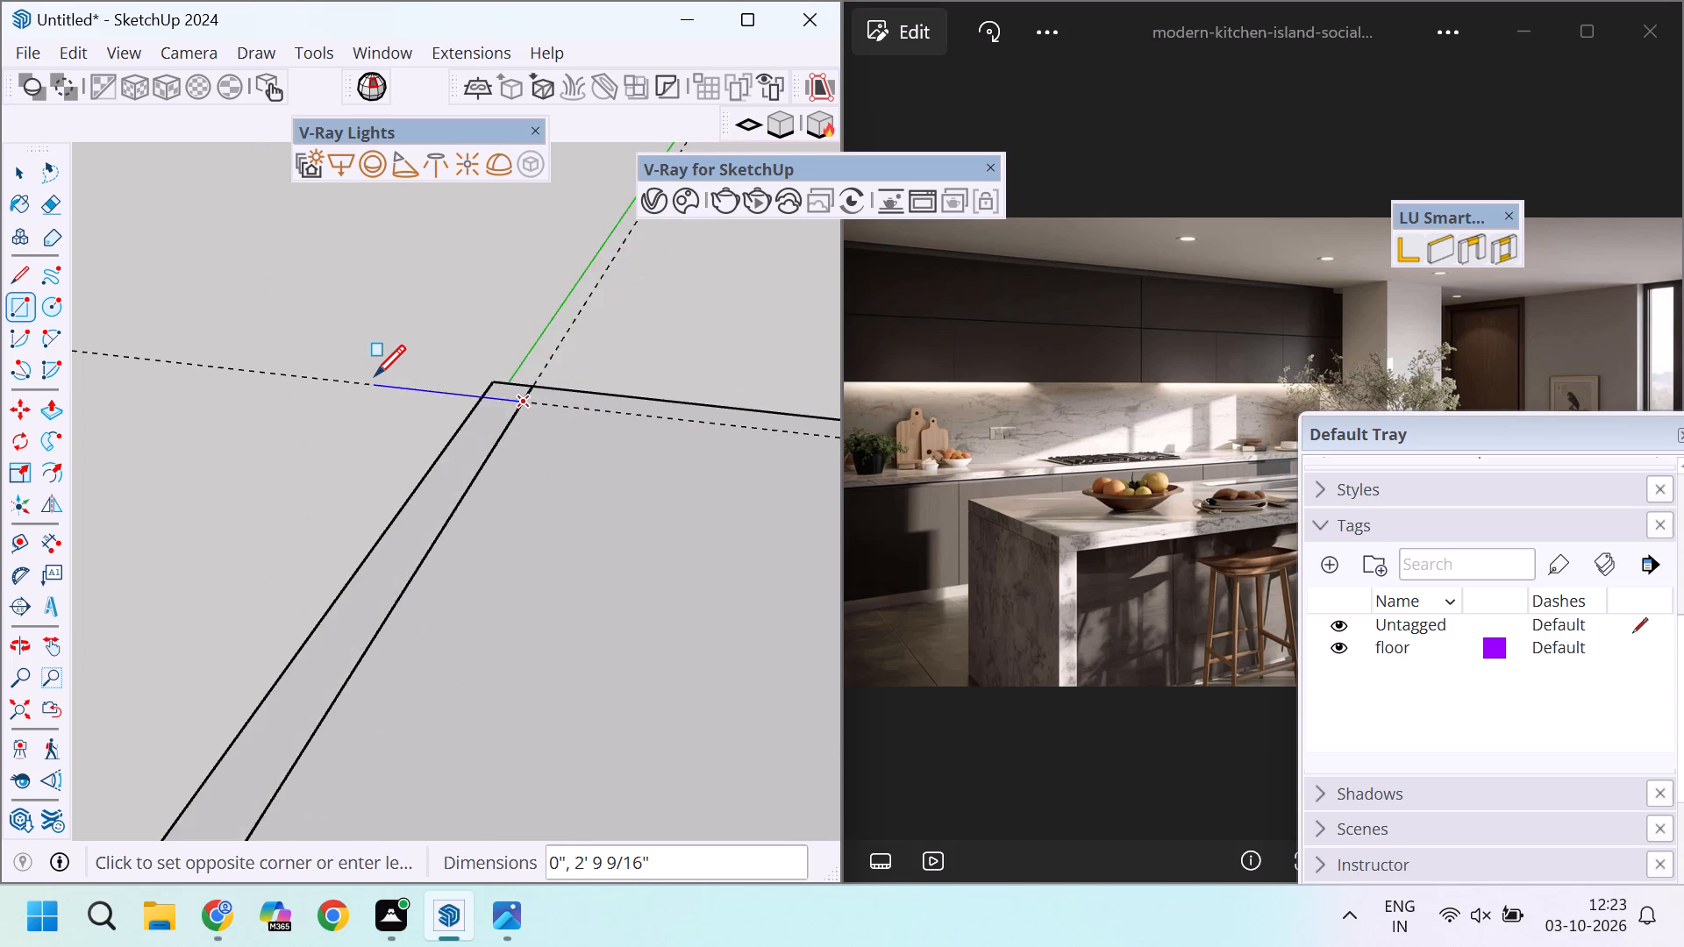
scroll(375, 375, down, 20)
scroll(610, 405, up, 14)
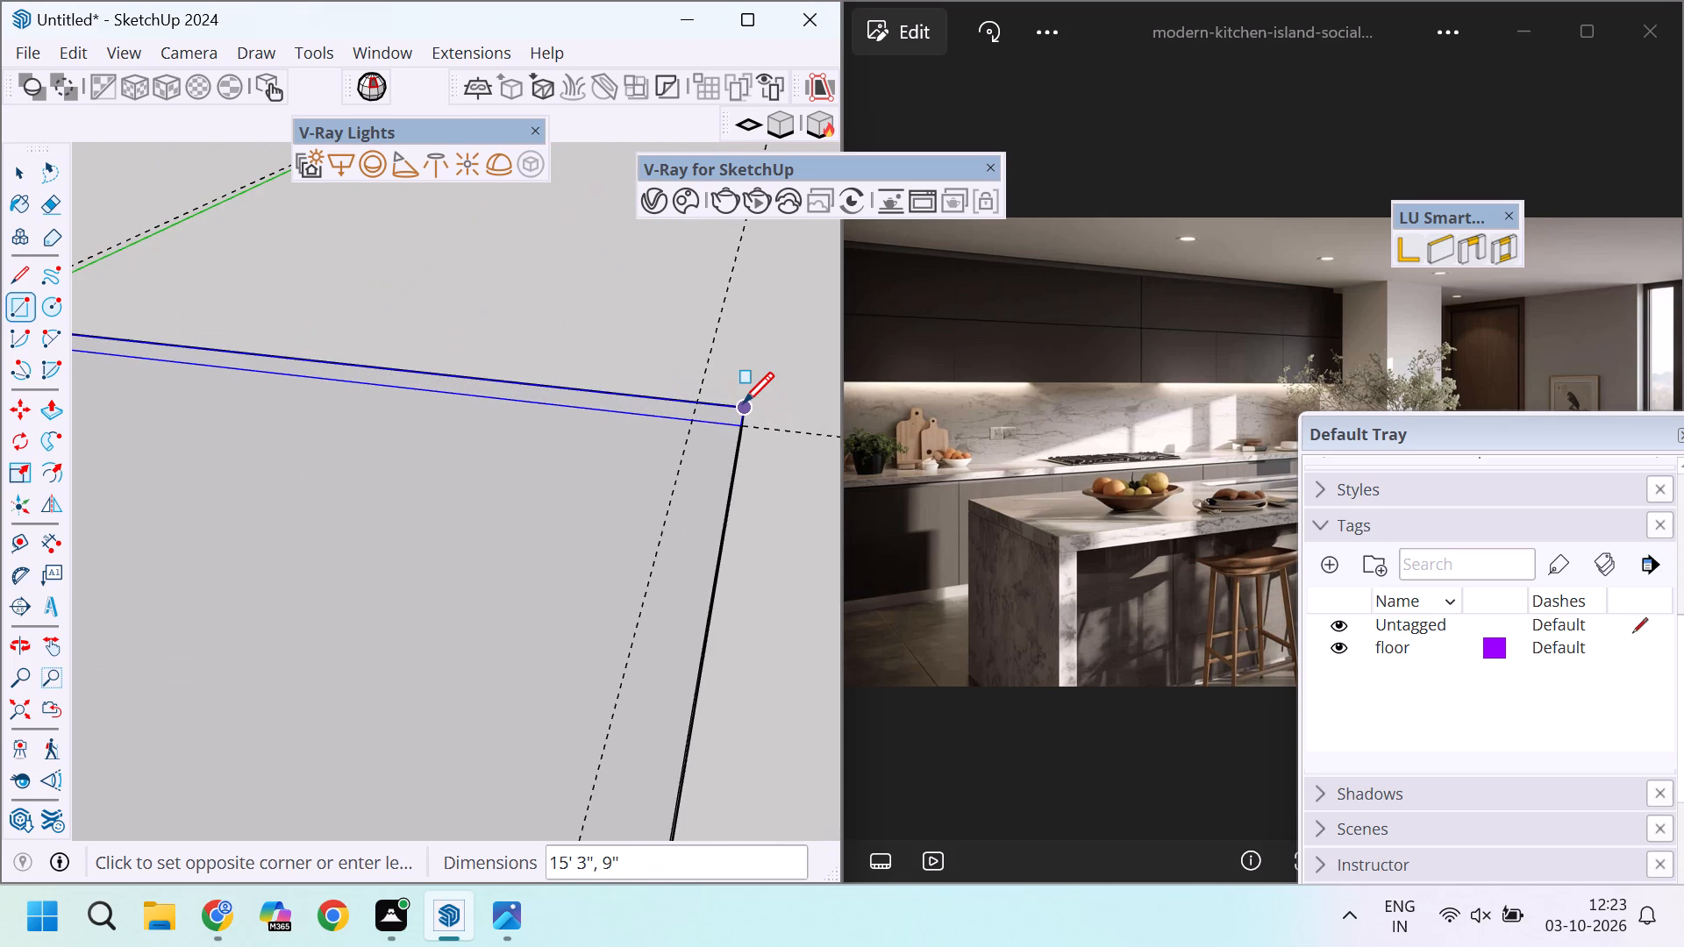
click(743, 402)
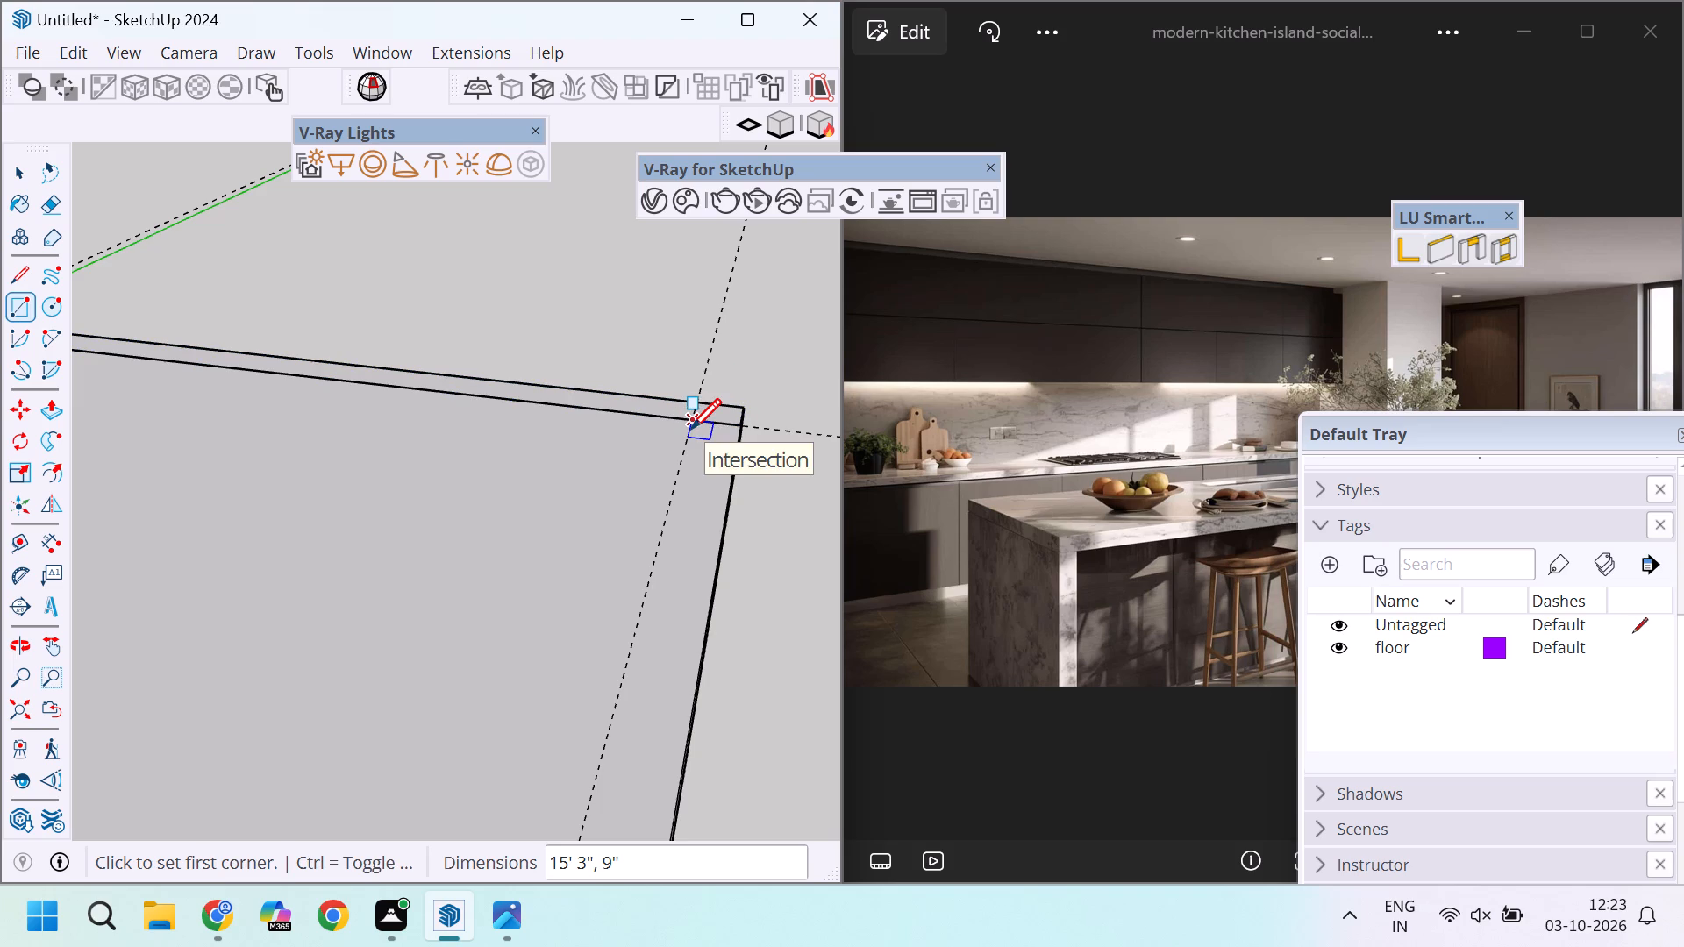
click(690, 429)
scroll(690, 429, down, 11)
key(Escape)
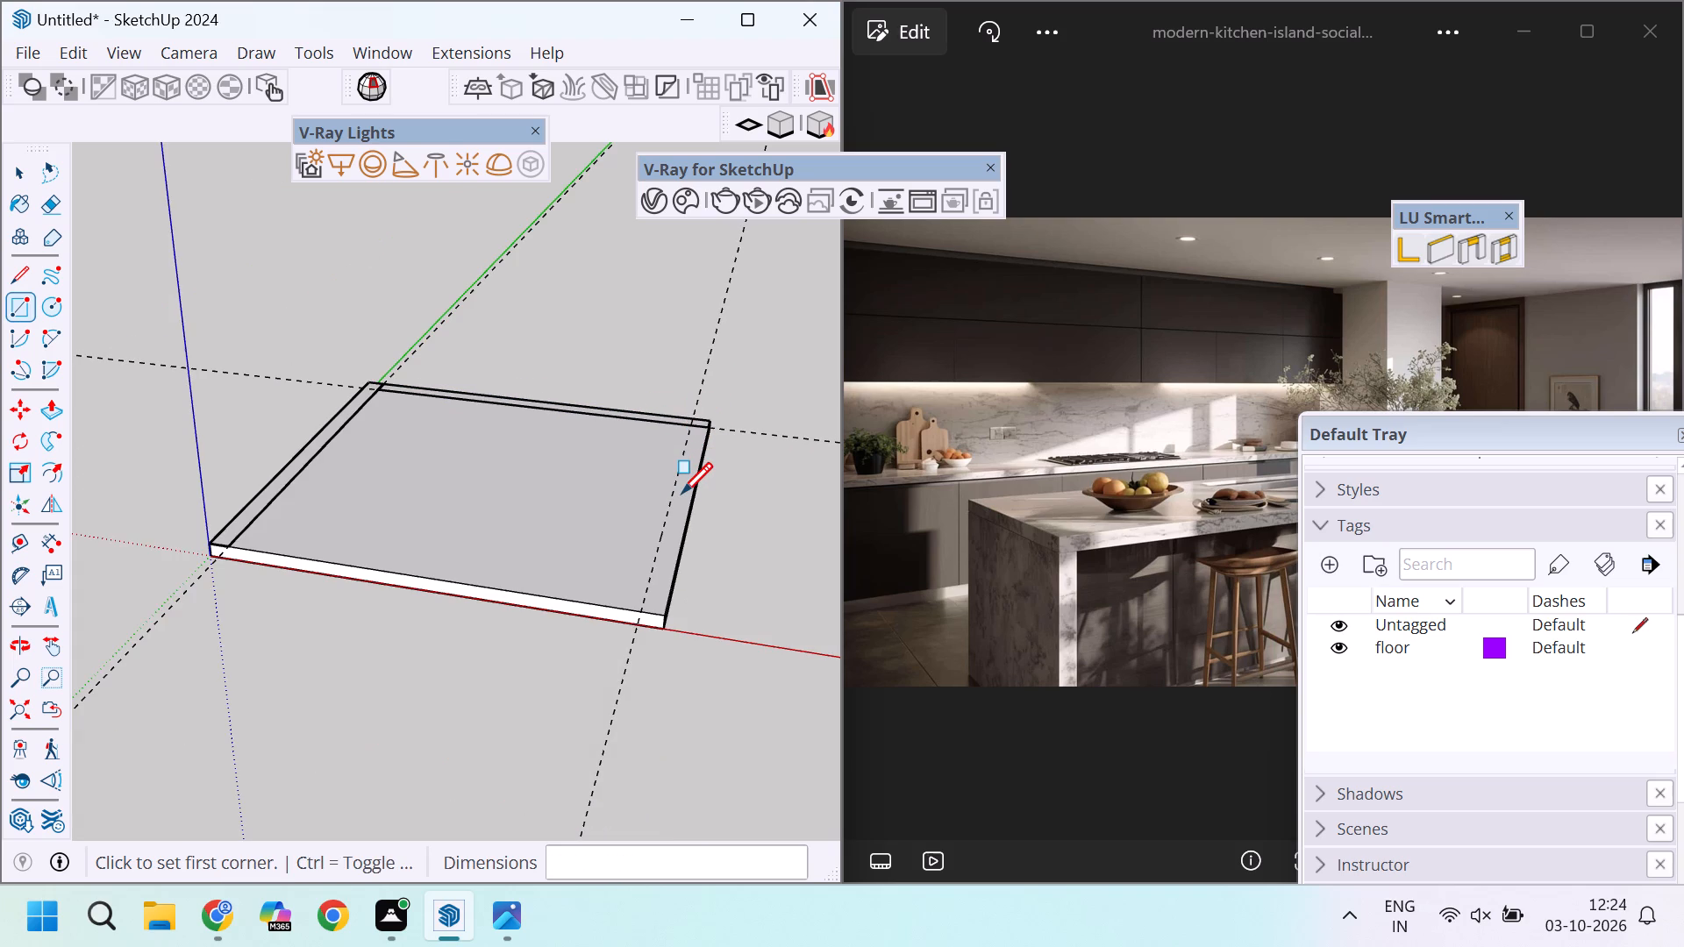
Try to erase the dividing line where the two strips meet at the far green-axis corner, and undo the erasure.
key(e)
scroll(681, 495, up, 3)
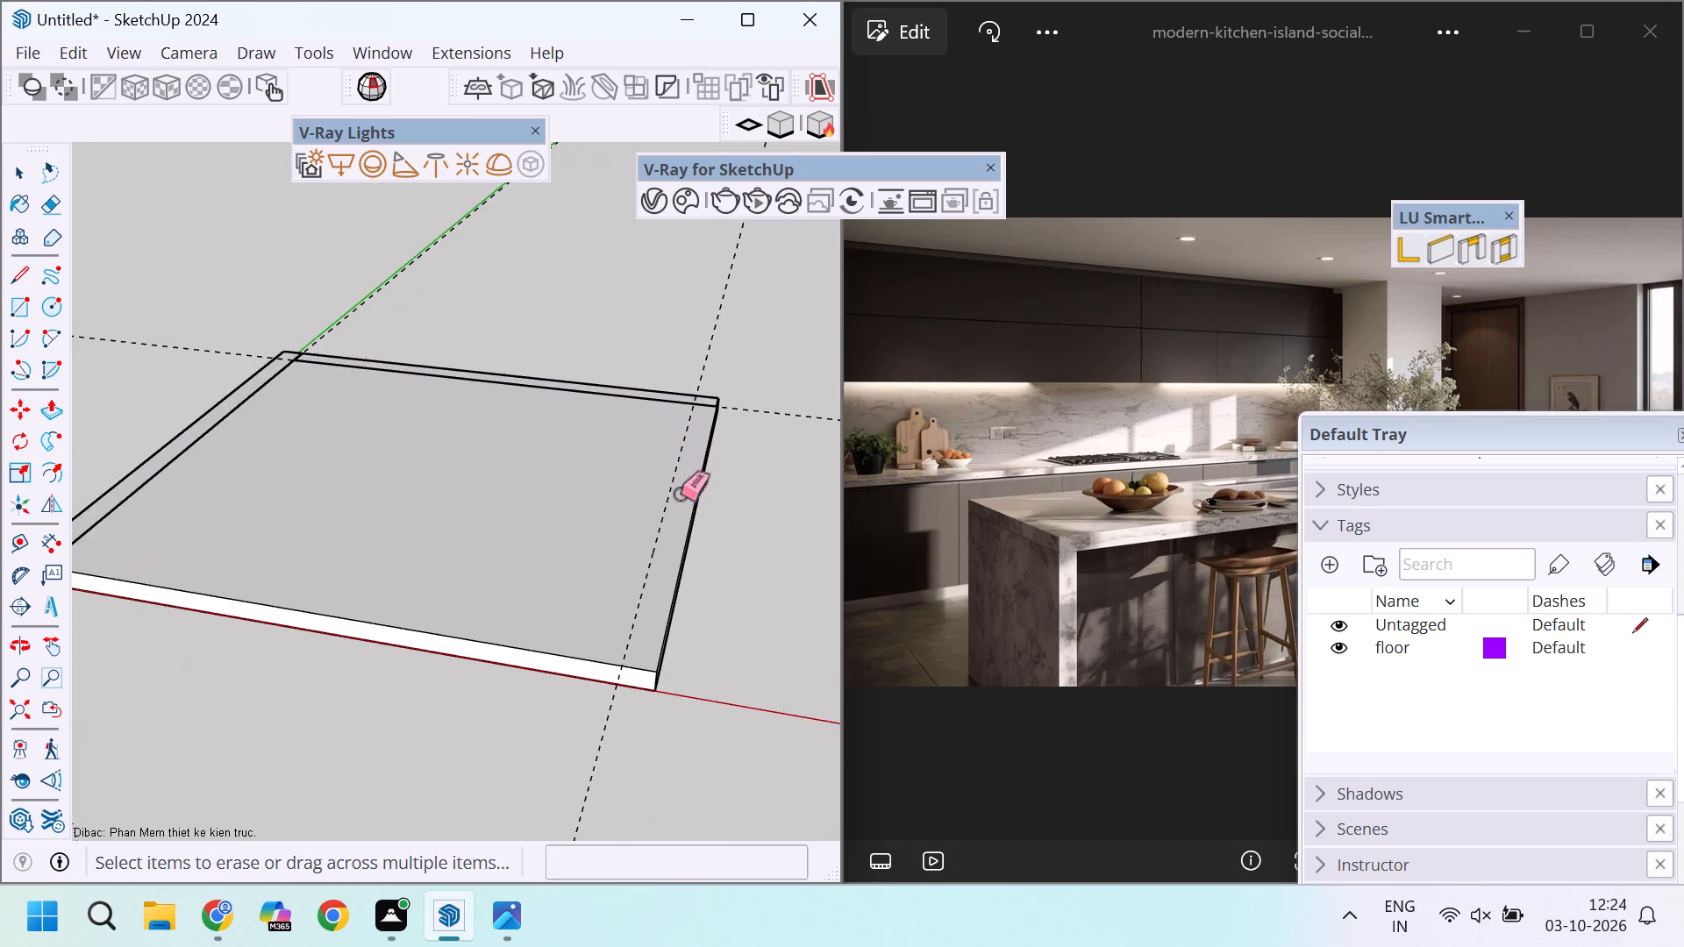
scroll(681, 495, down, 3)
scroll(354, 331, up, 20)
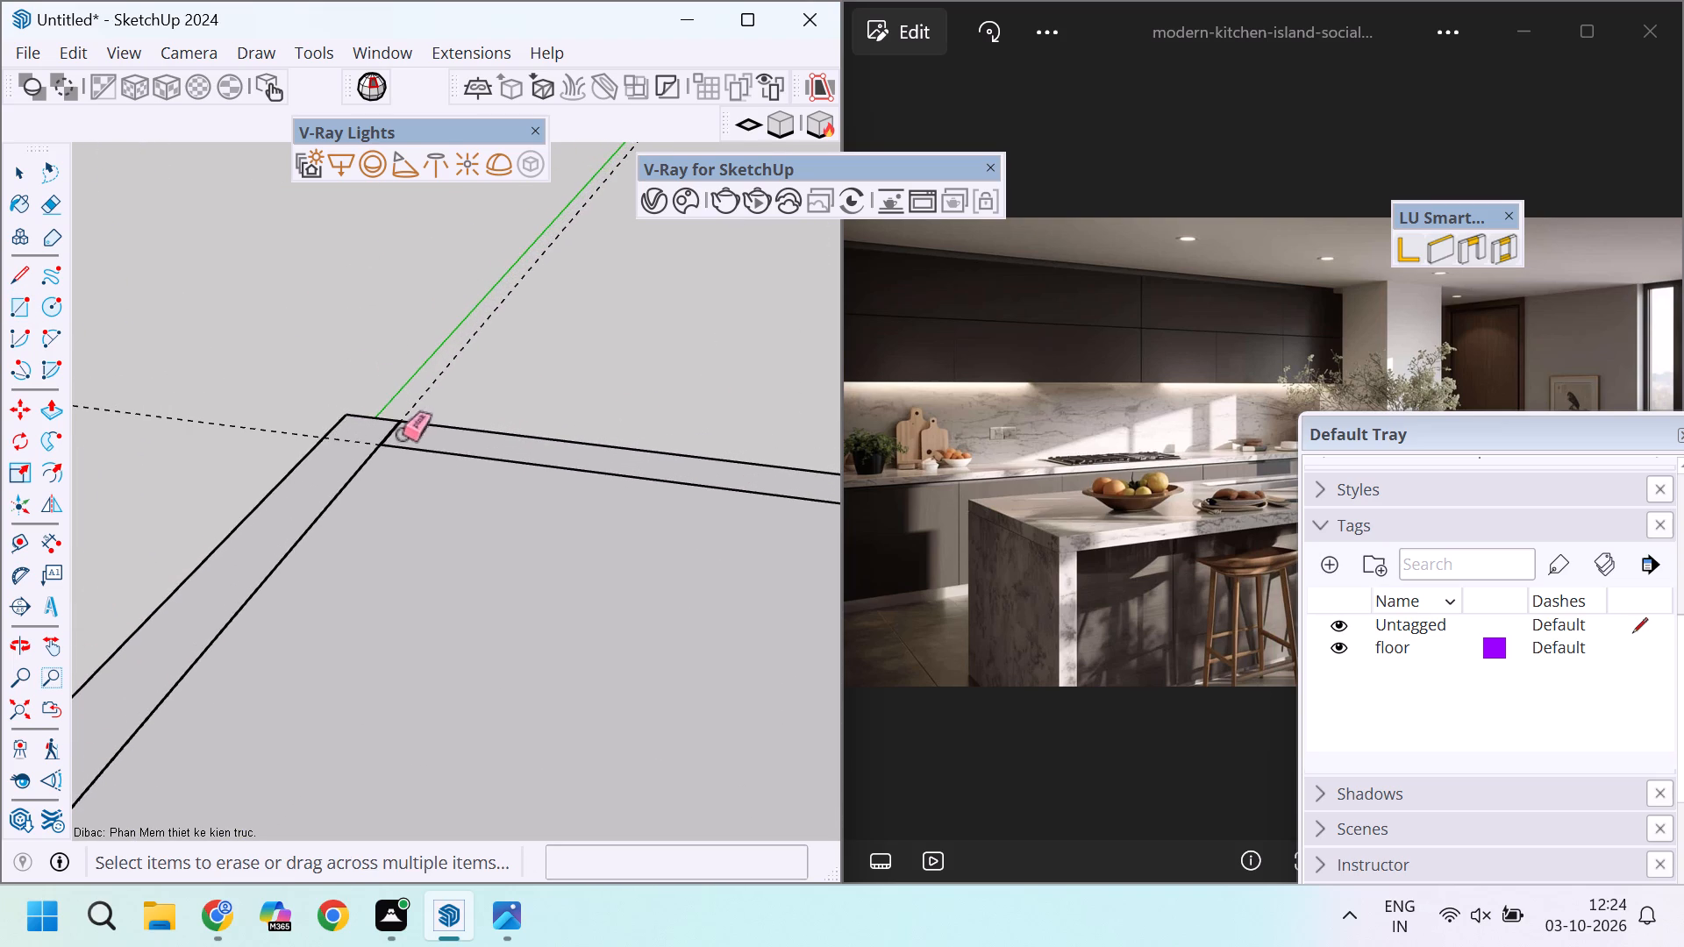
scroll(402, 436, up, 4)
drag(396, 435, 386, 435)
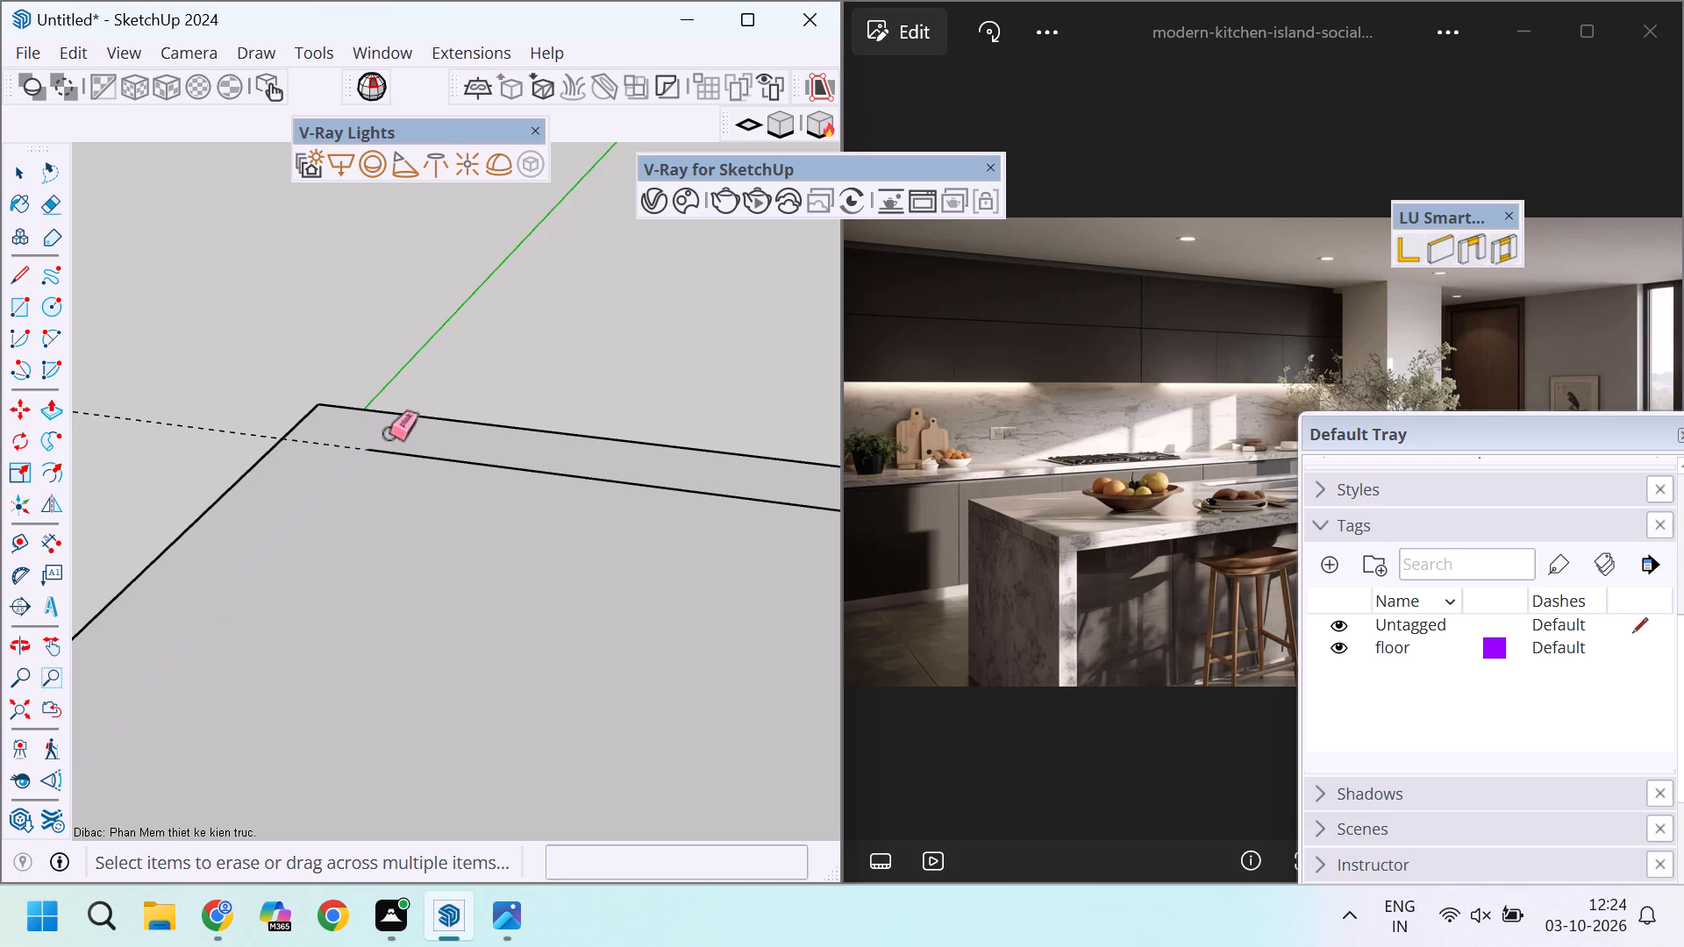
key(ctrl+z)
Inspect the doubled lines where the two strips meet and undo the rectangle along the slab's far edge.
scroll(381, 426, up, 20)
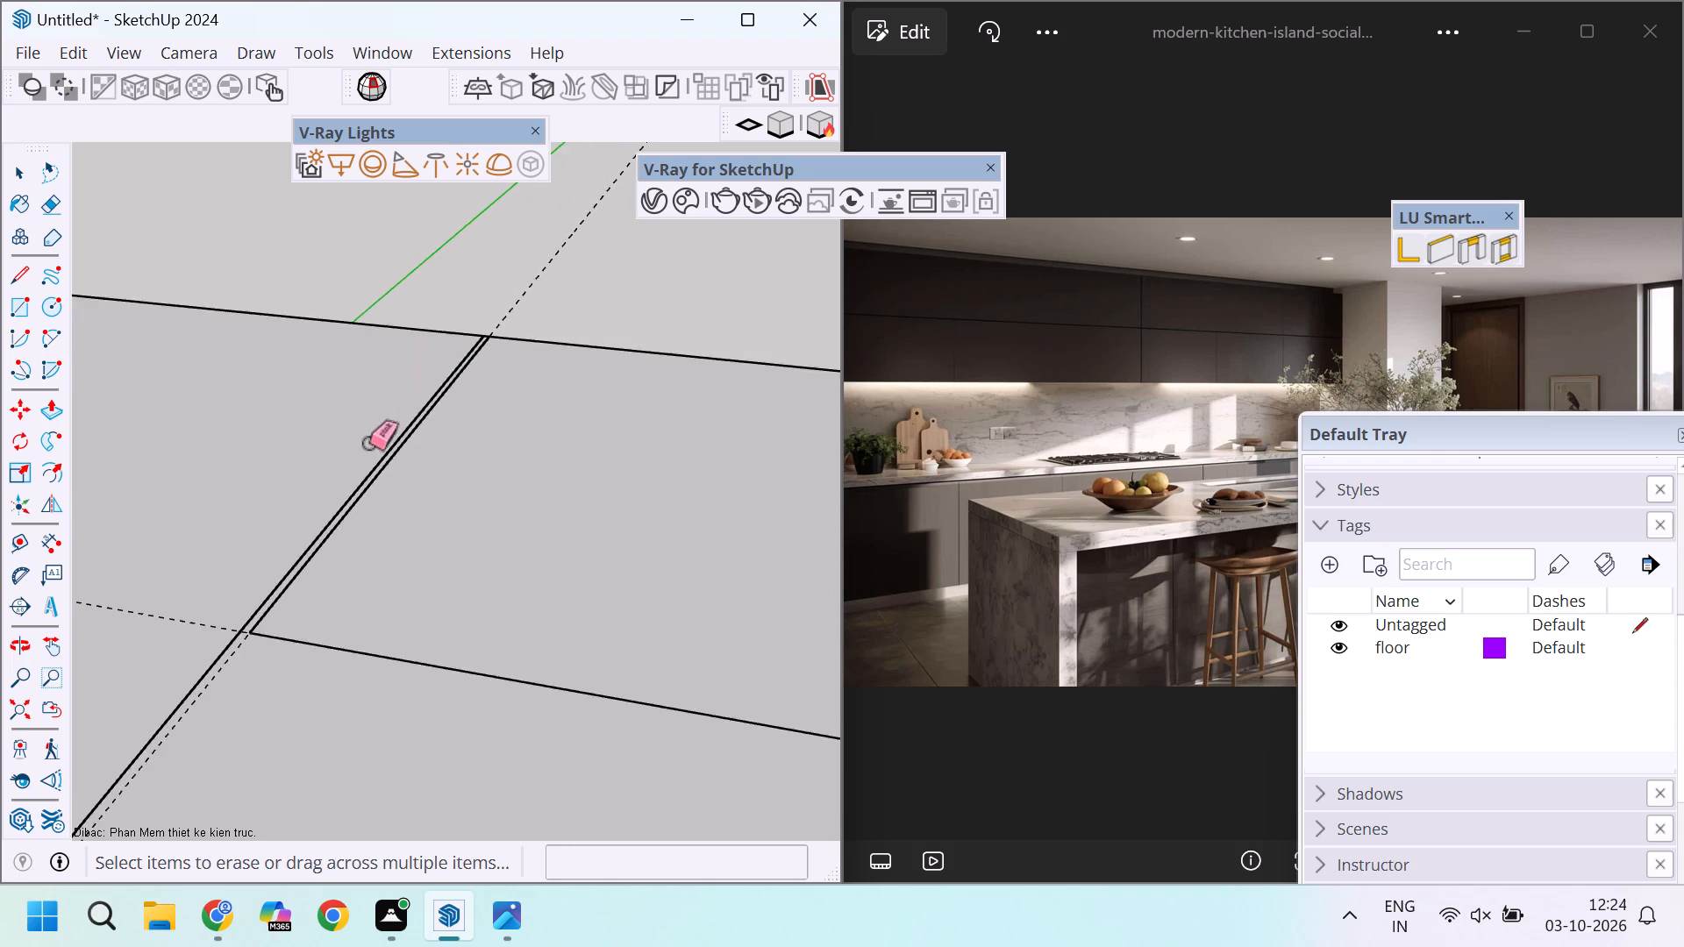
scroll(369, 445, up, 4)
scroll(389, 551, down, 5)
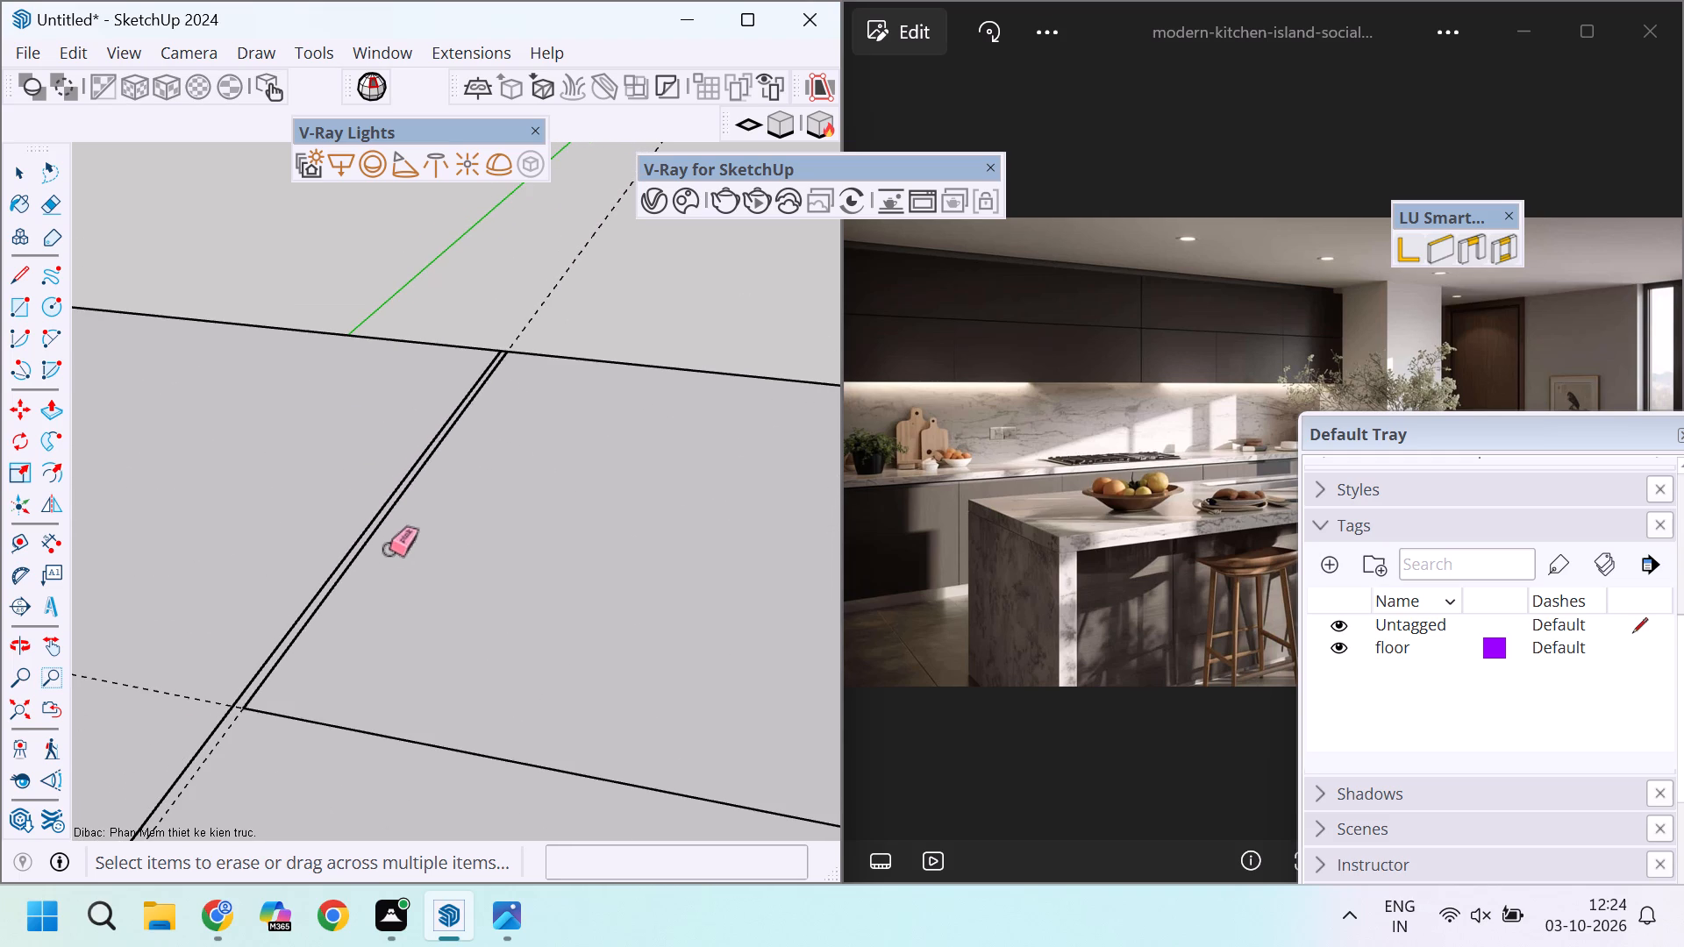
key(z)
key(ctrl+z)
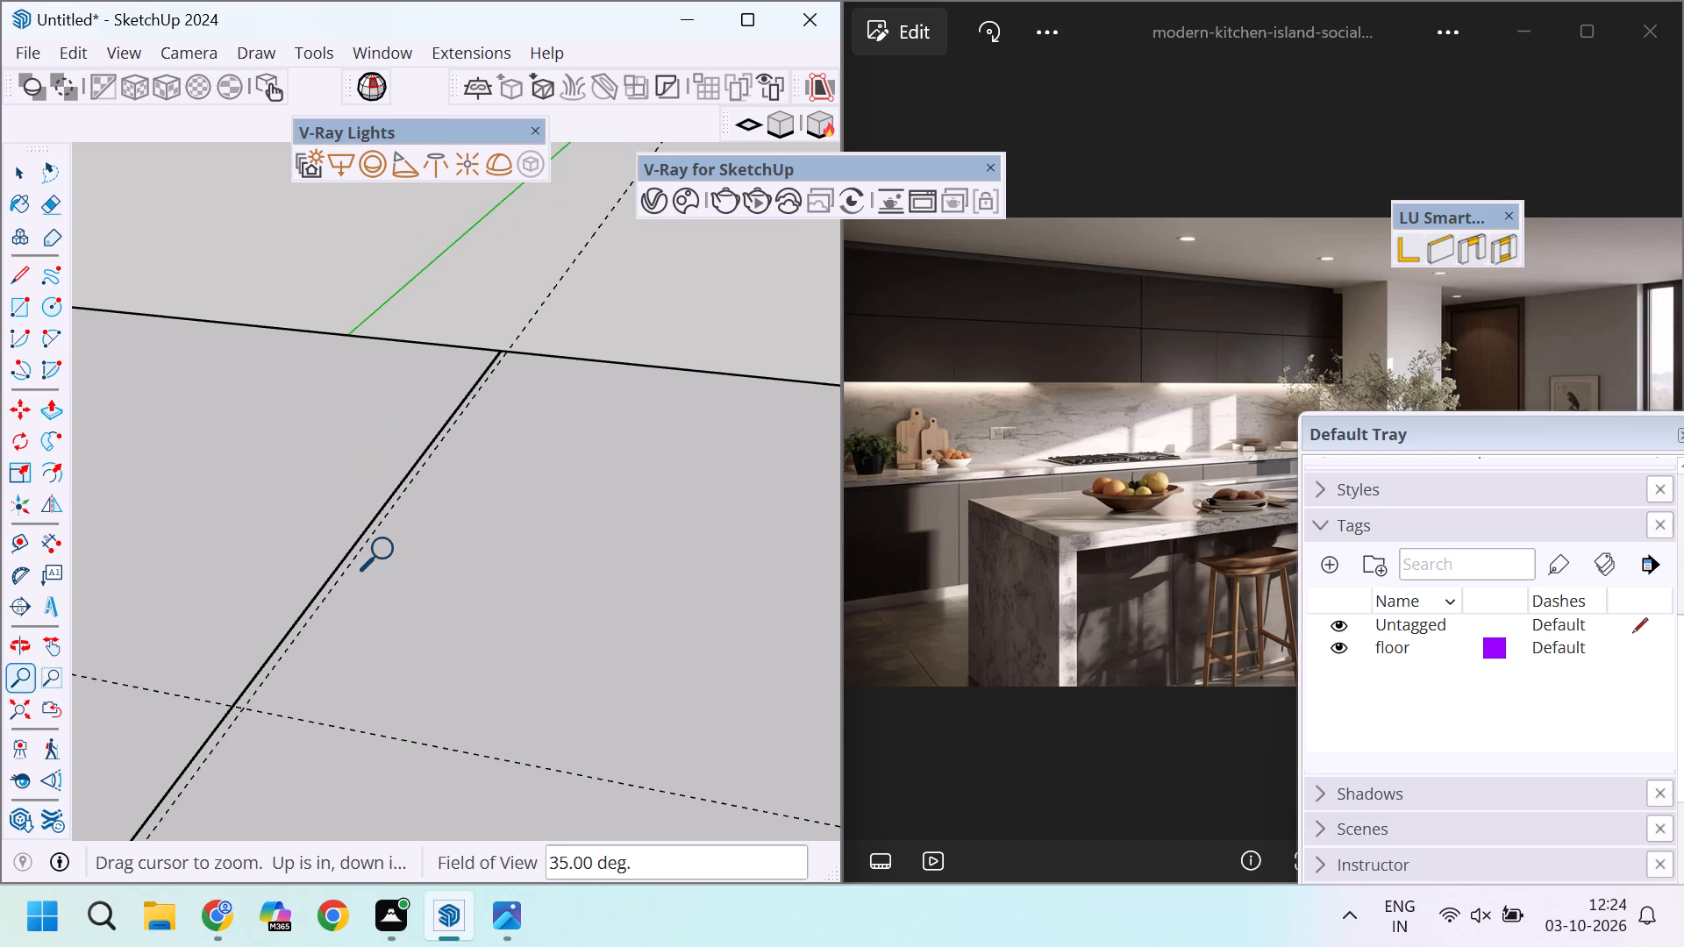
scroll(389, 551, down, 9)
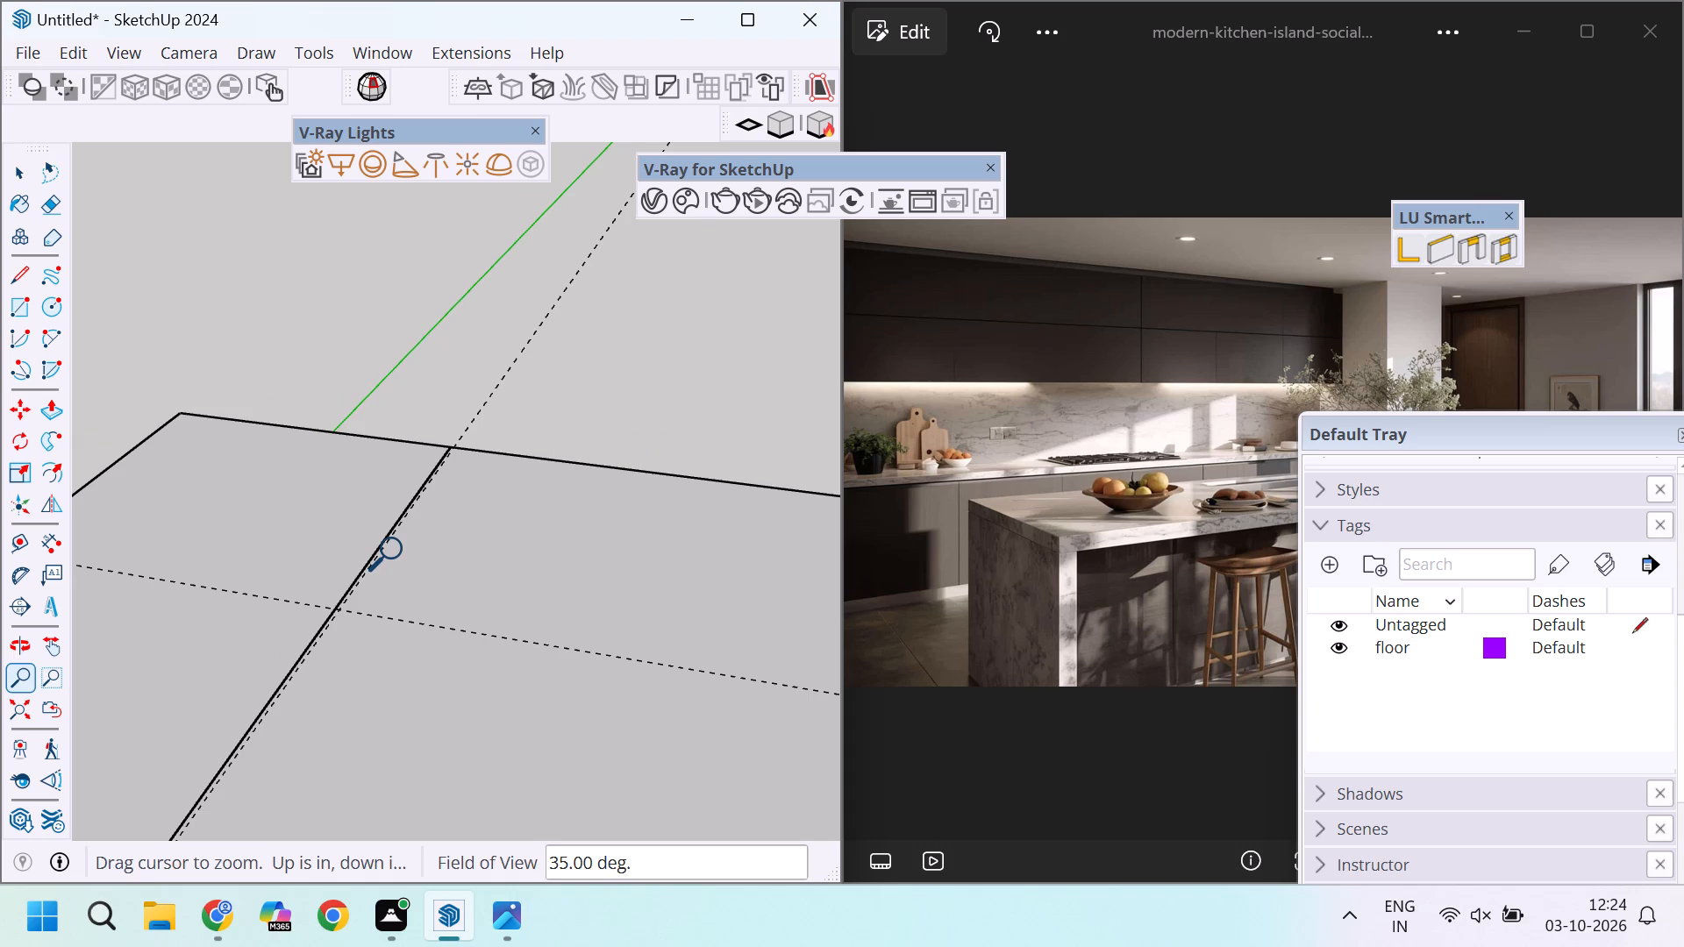
Delete the leftover long strip line on the slab that runs along the guide parallel to the green-axis edge.
key(space)
click(387, 531)
scroll(387, 531, down, 6)
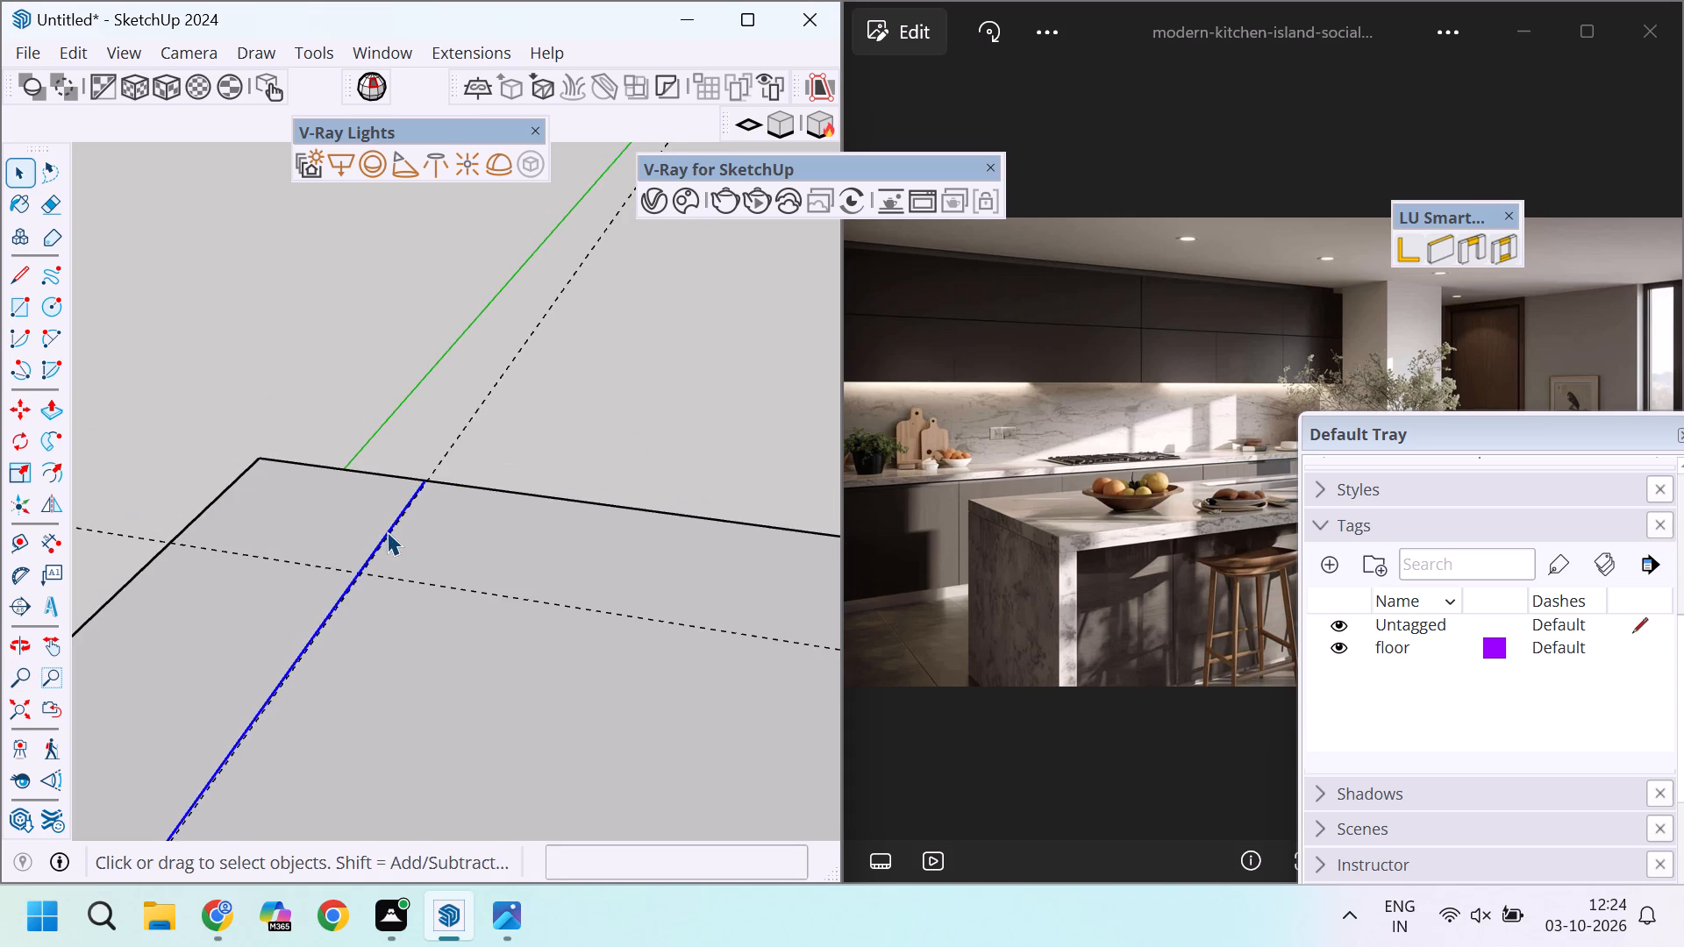
key(Delete)
scroll(399, 530, down, 8)
scroll(339, 525, up, 13)
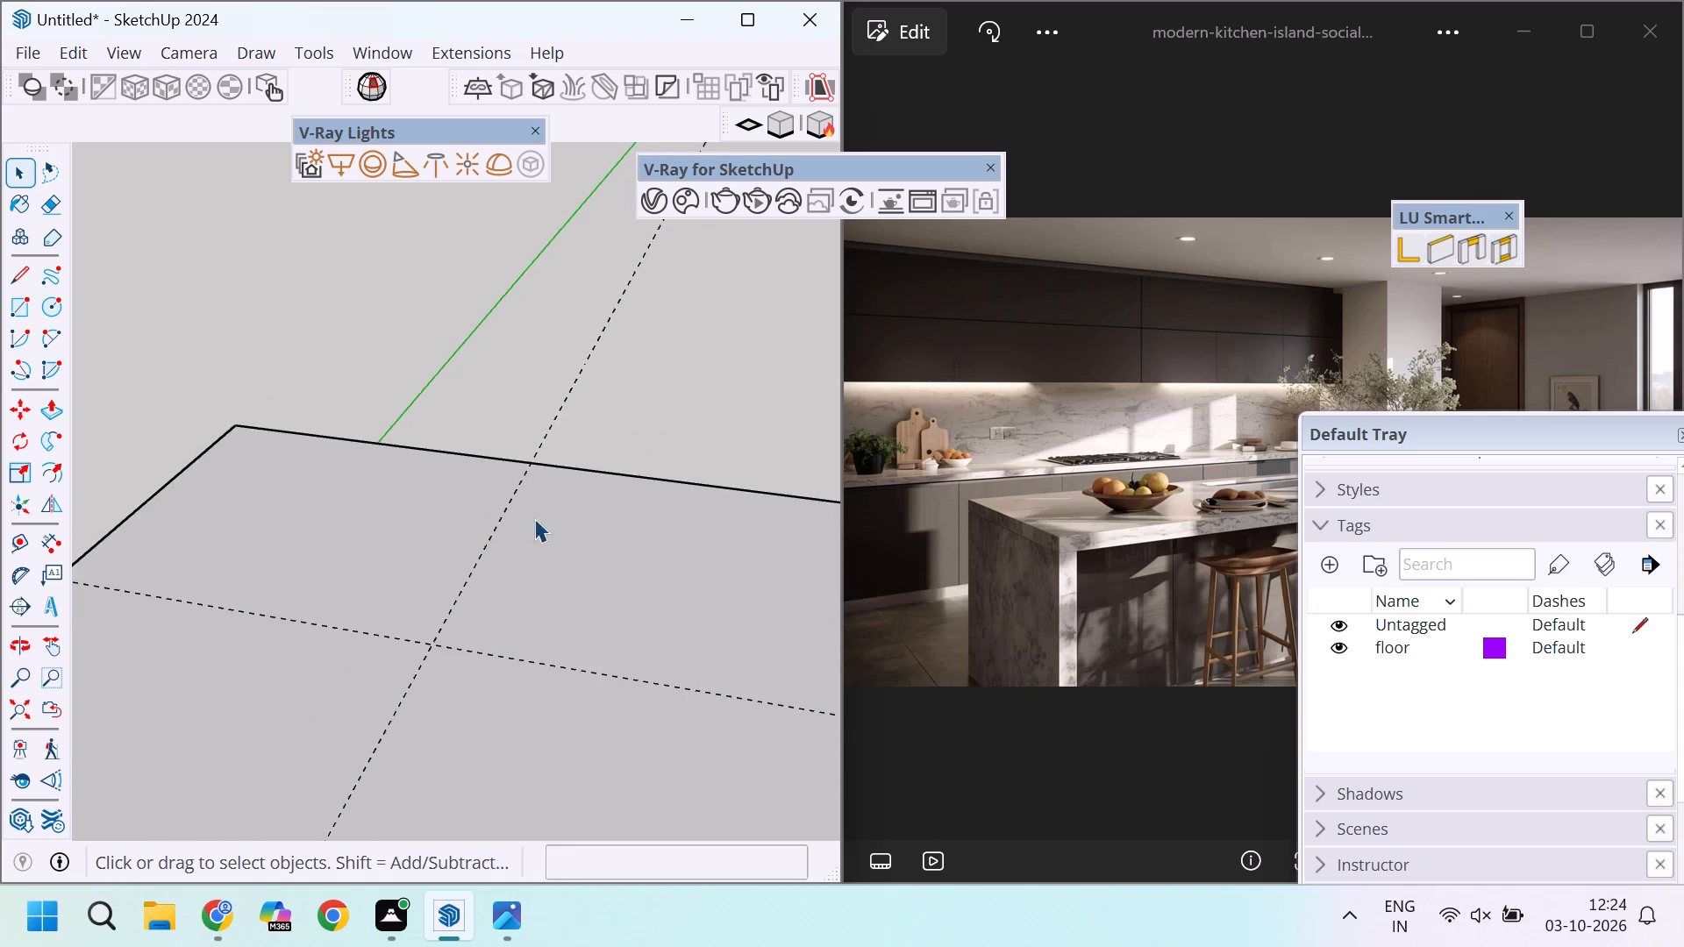
scroll(566, 506, down, 20)
scroll(566, 506, down, 16)
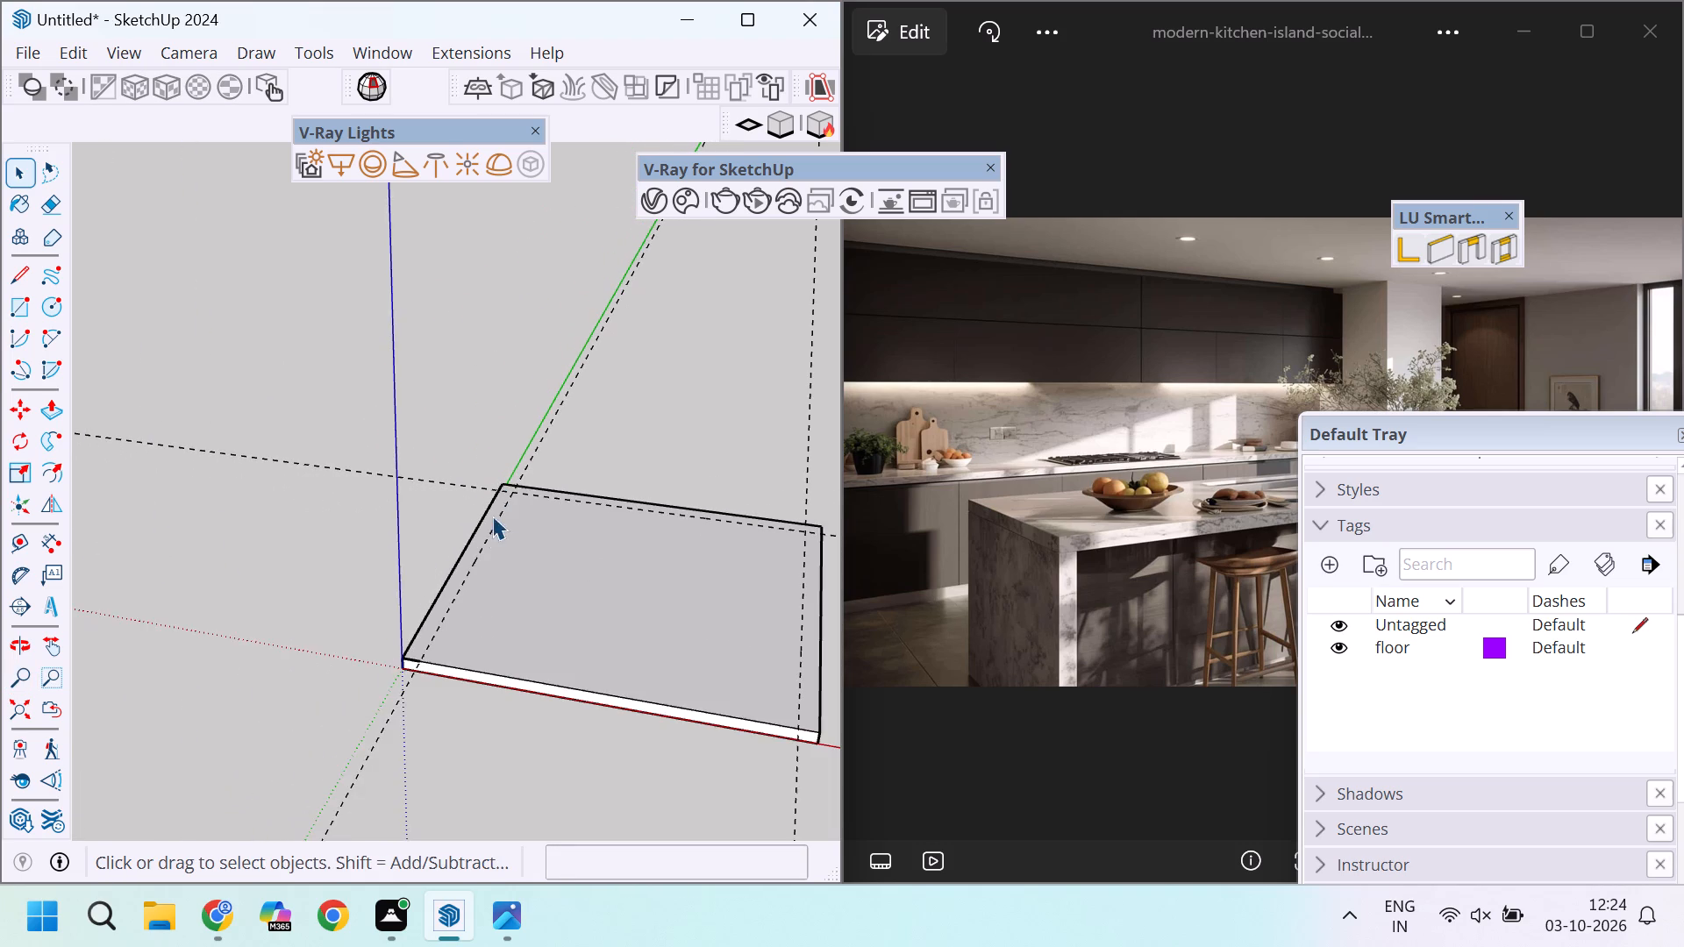
Delete the leftover short strip line on the slab's front edge, between the green-axis corner and the guide.
scroll(448, 549, up, 7)
key(r)
scroll(347, 758, up, 10)
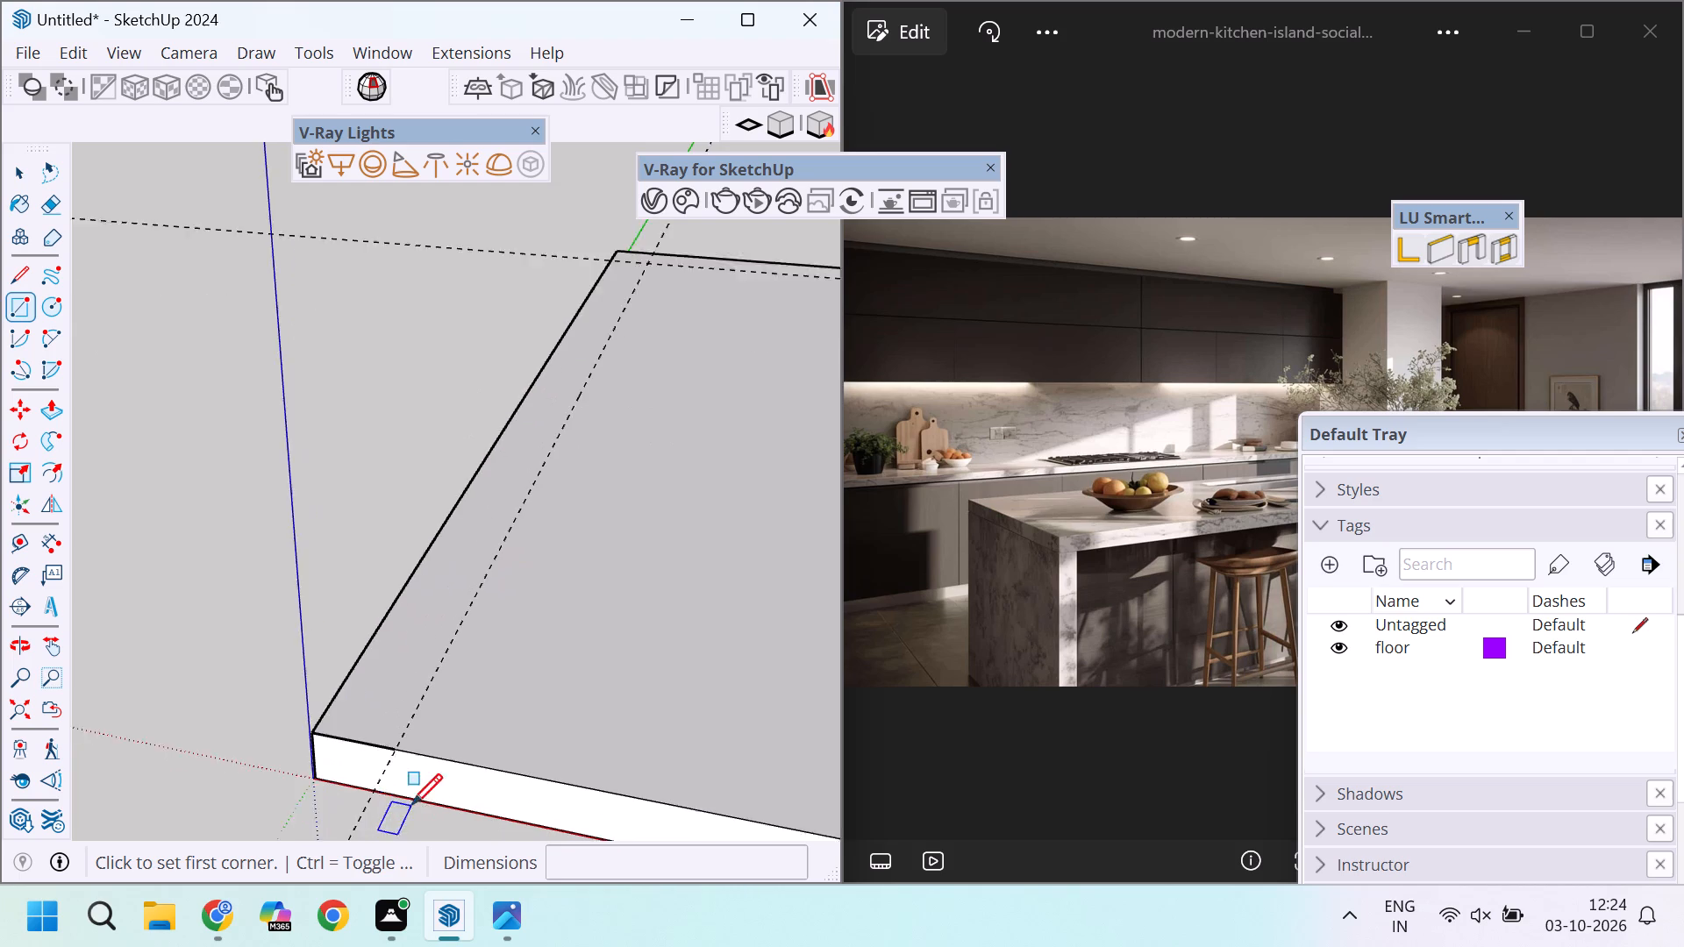
scroll(411, 804, up, 11)
key(space)
click(389, 709)
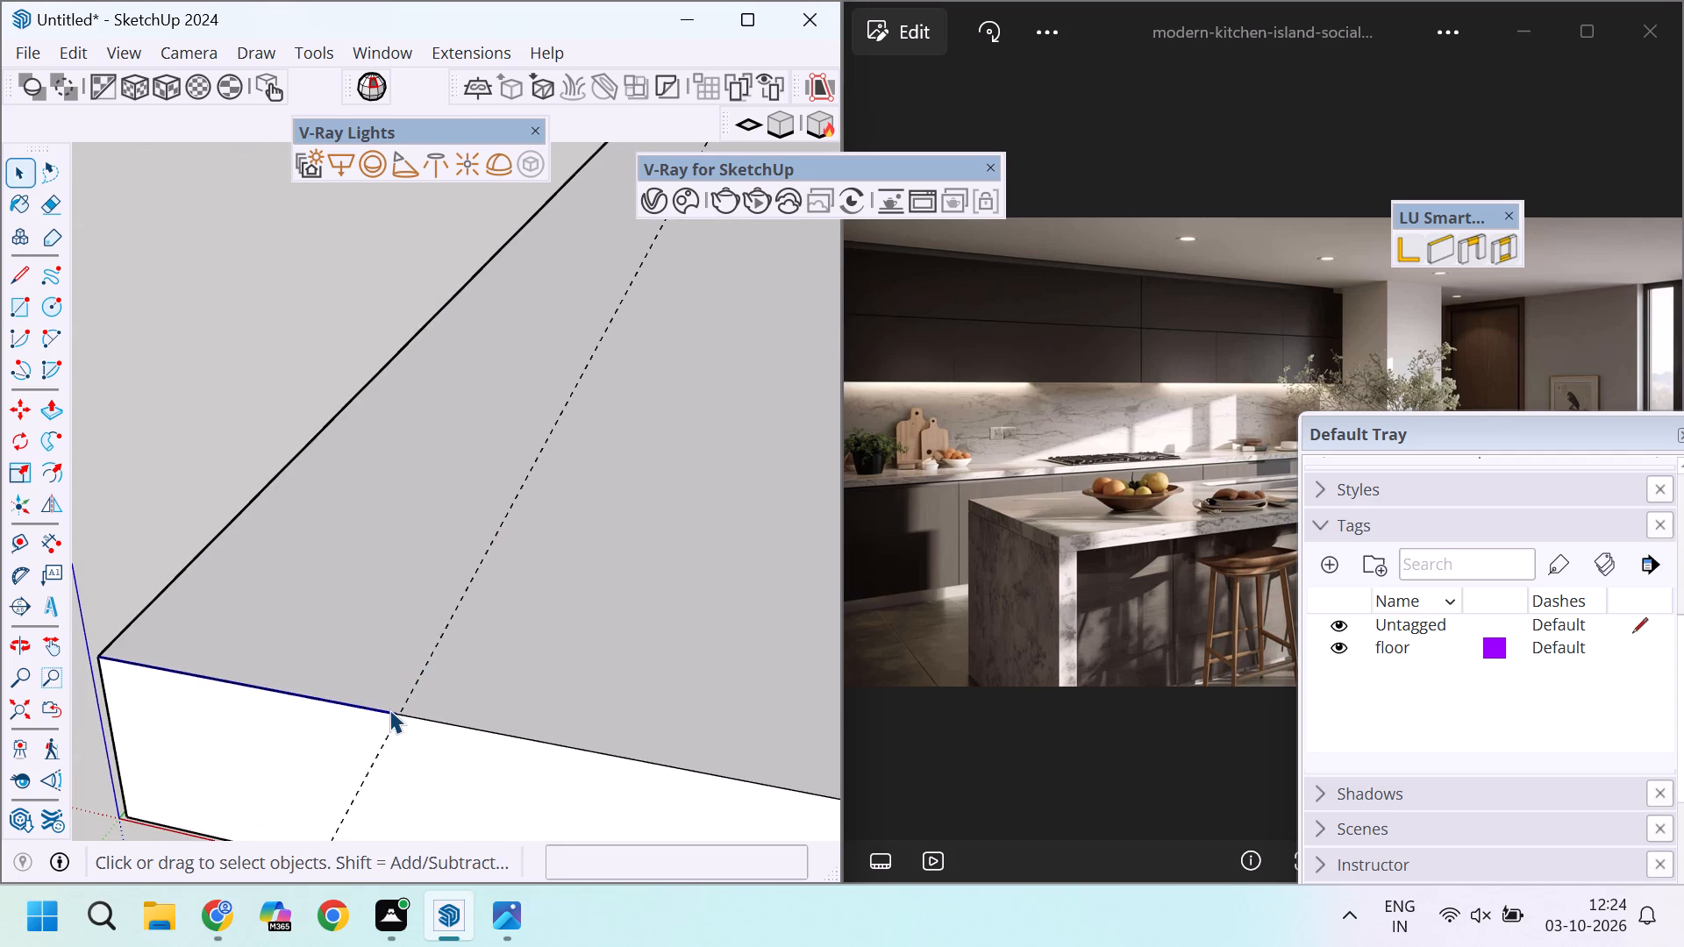
key(Delete)
scroll(389, 709, down, 5)
scroll(361, 703, up, 3)
key(r)
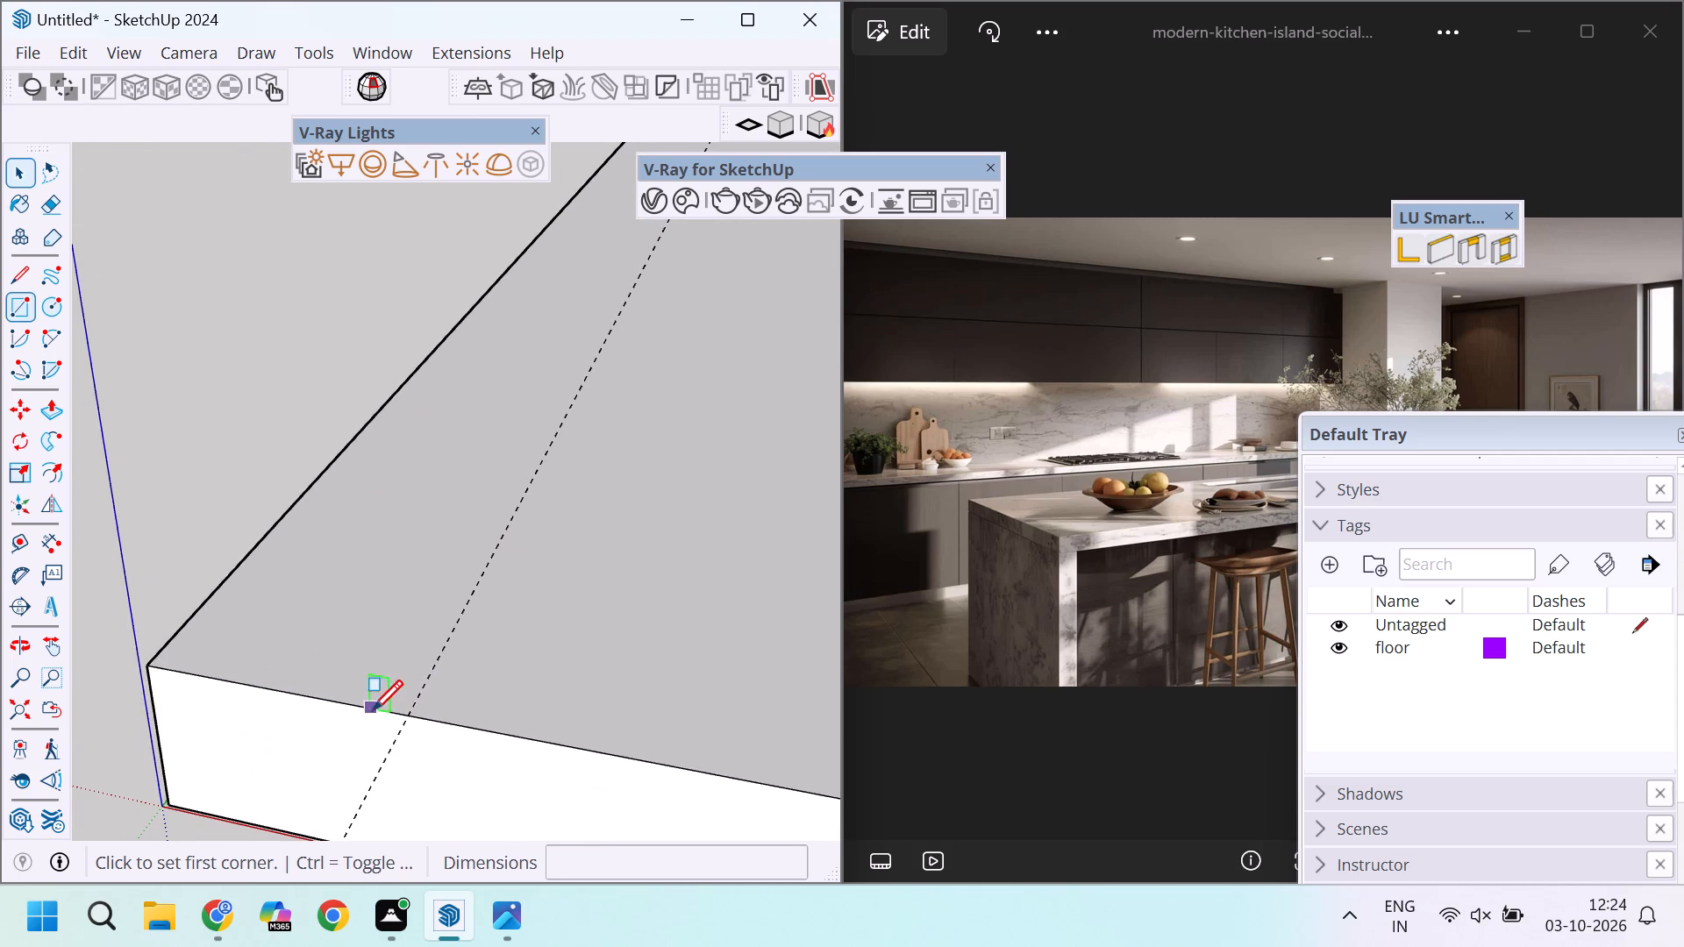
key(Escape)
Delete the leftover strip line lying over the slab's green-axis edge, leaving the slab group in place.
scroll(213, 650, up, 3)
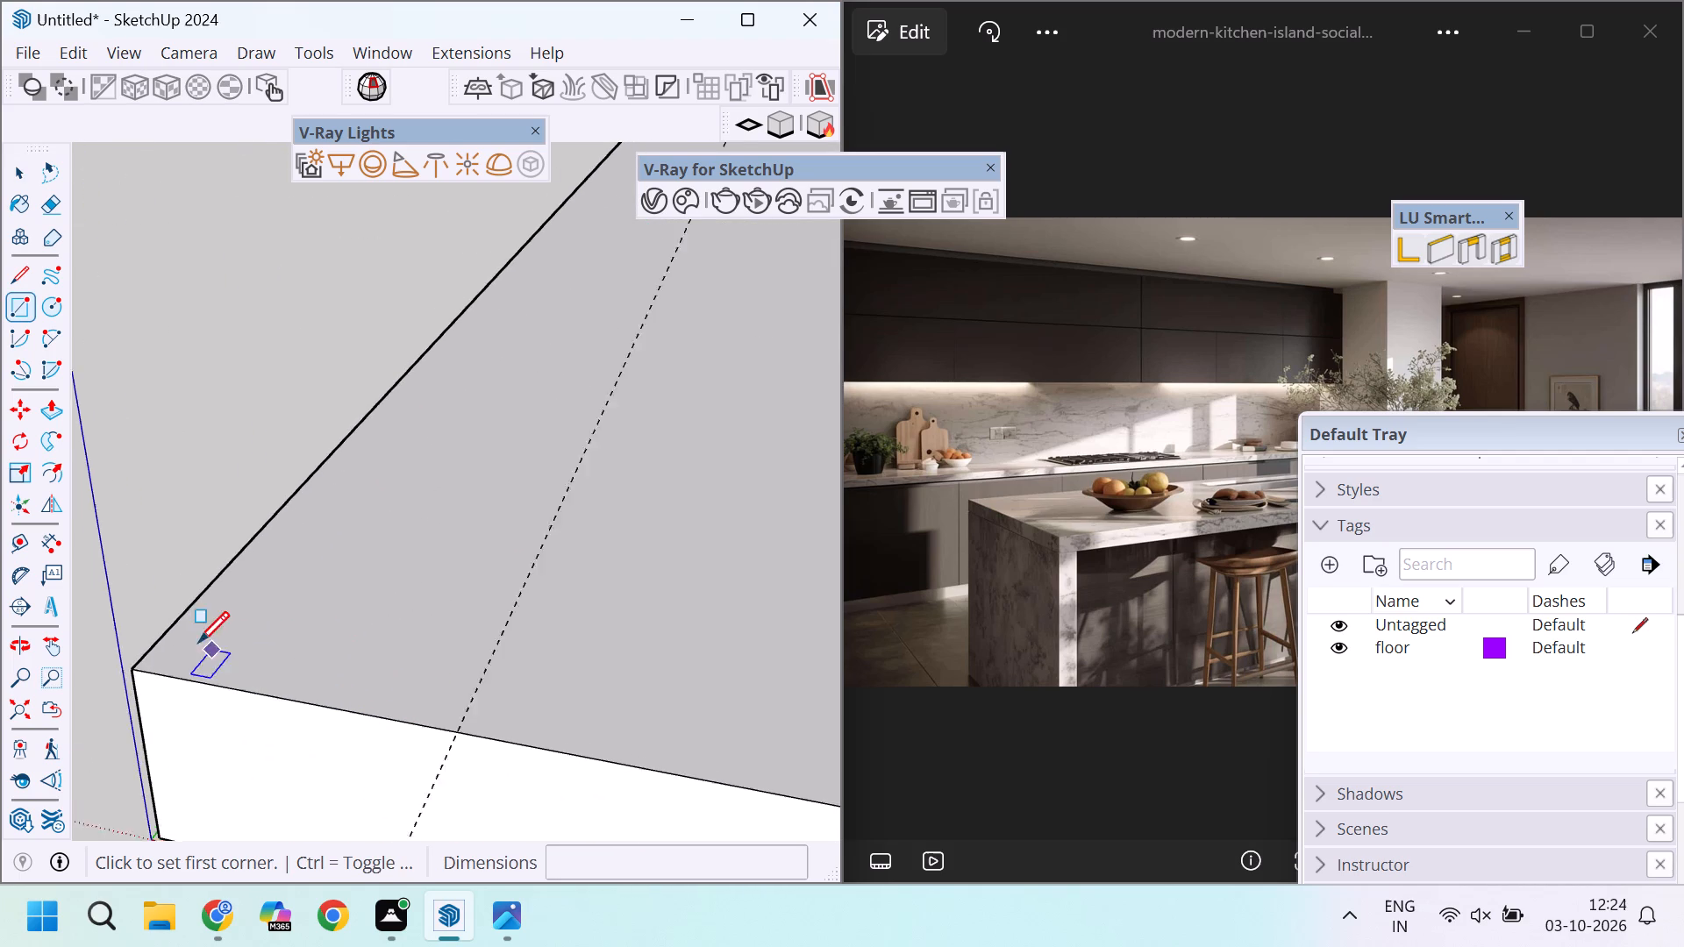
scroll(198, 642, up, 9)
key(space)
click(207, 684)
scroll(207, 684, down, 8)
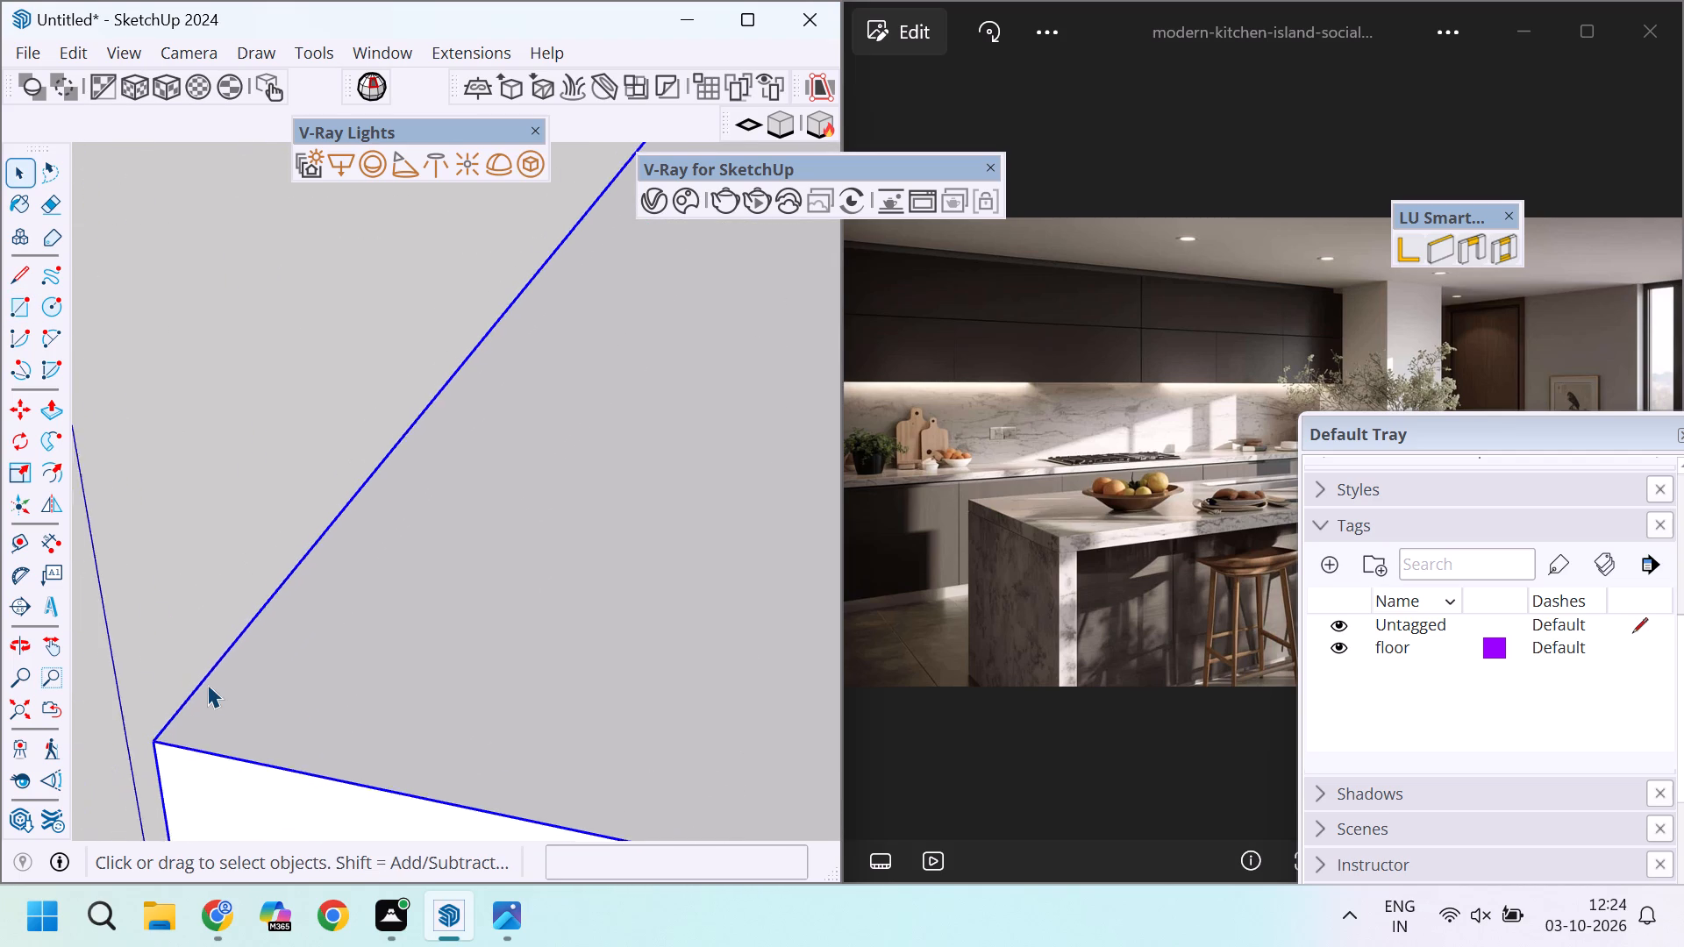
scroll(207, 684, down, 20)
scroll(207, 684, down, 11)
scroll(293, 595, down, 6)
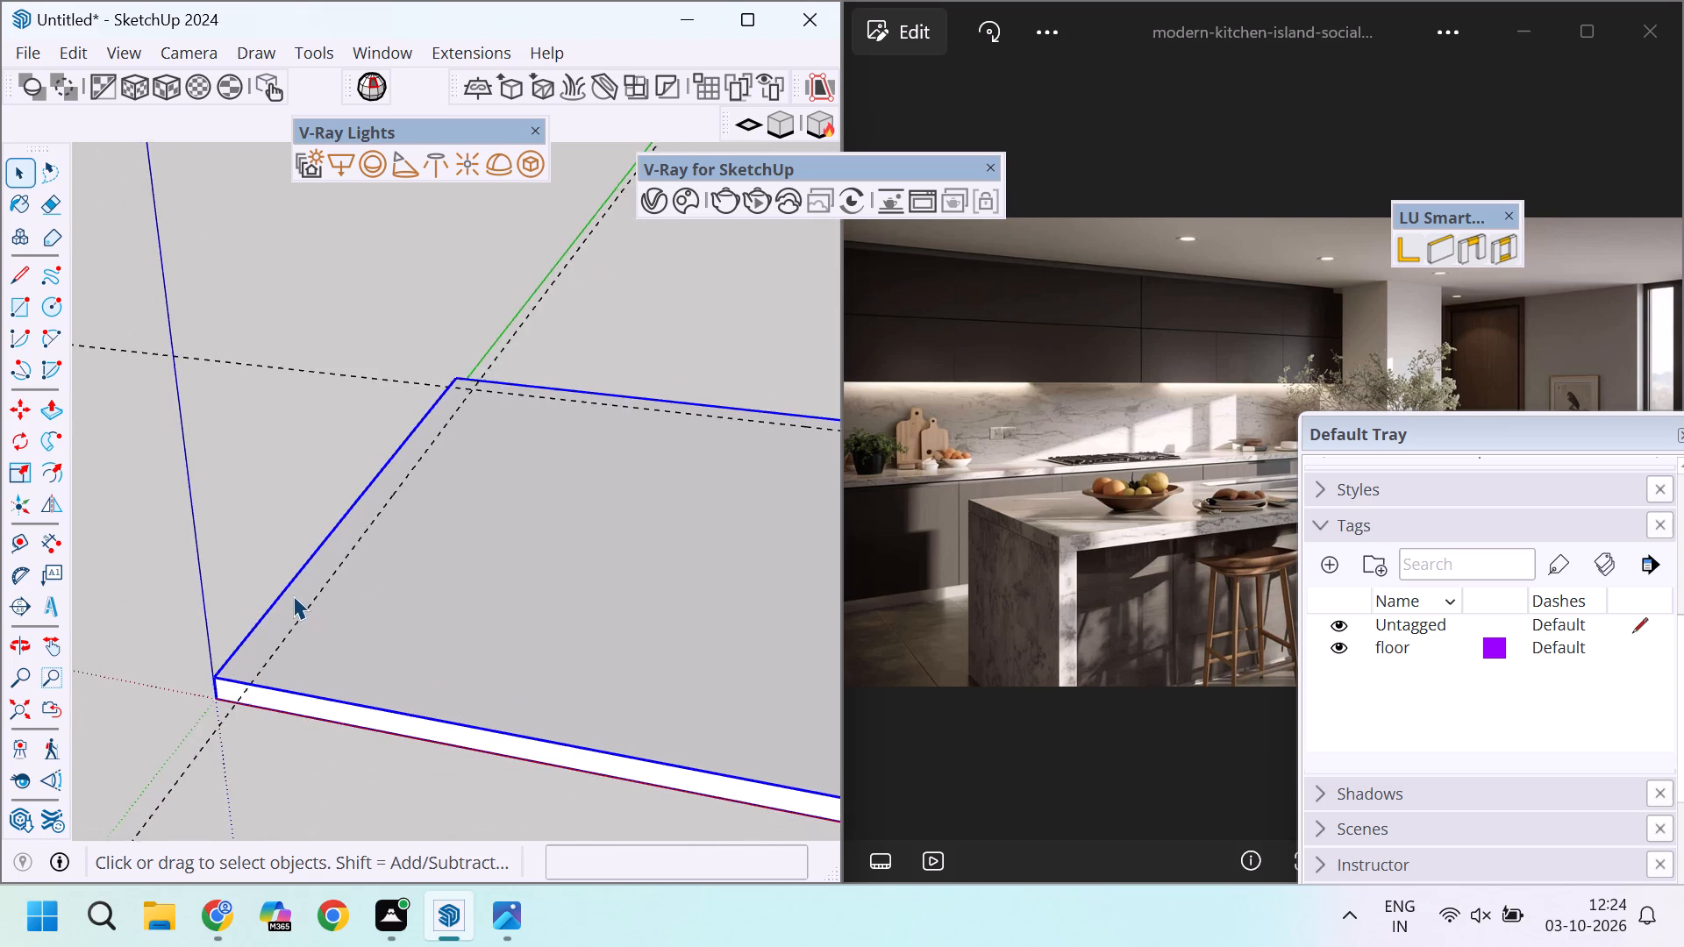
click(408, 388)
scroll(342, 470, up, 4)
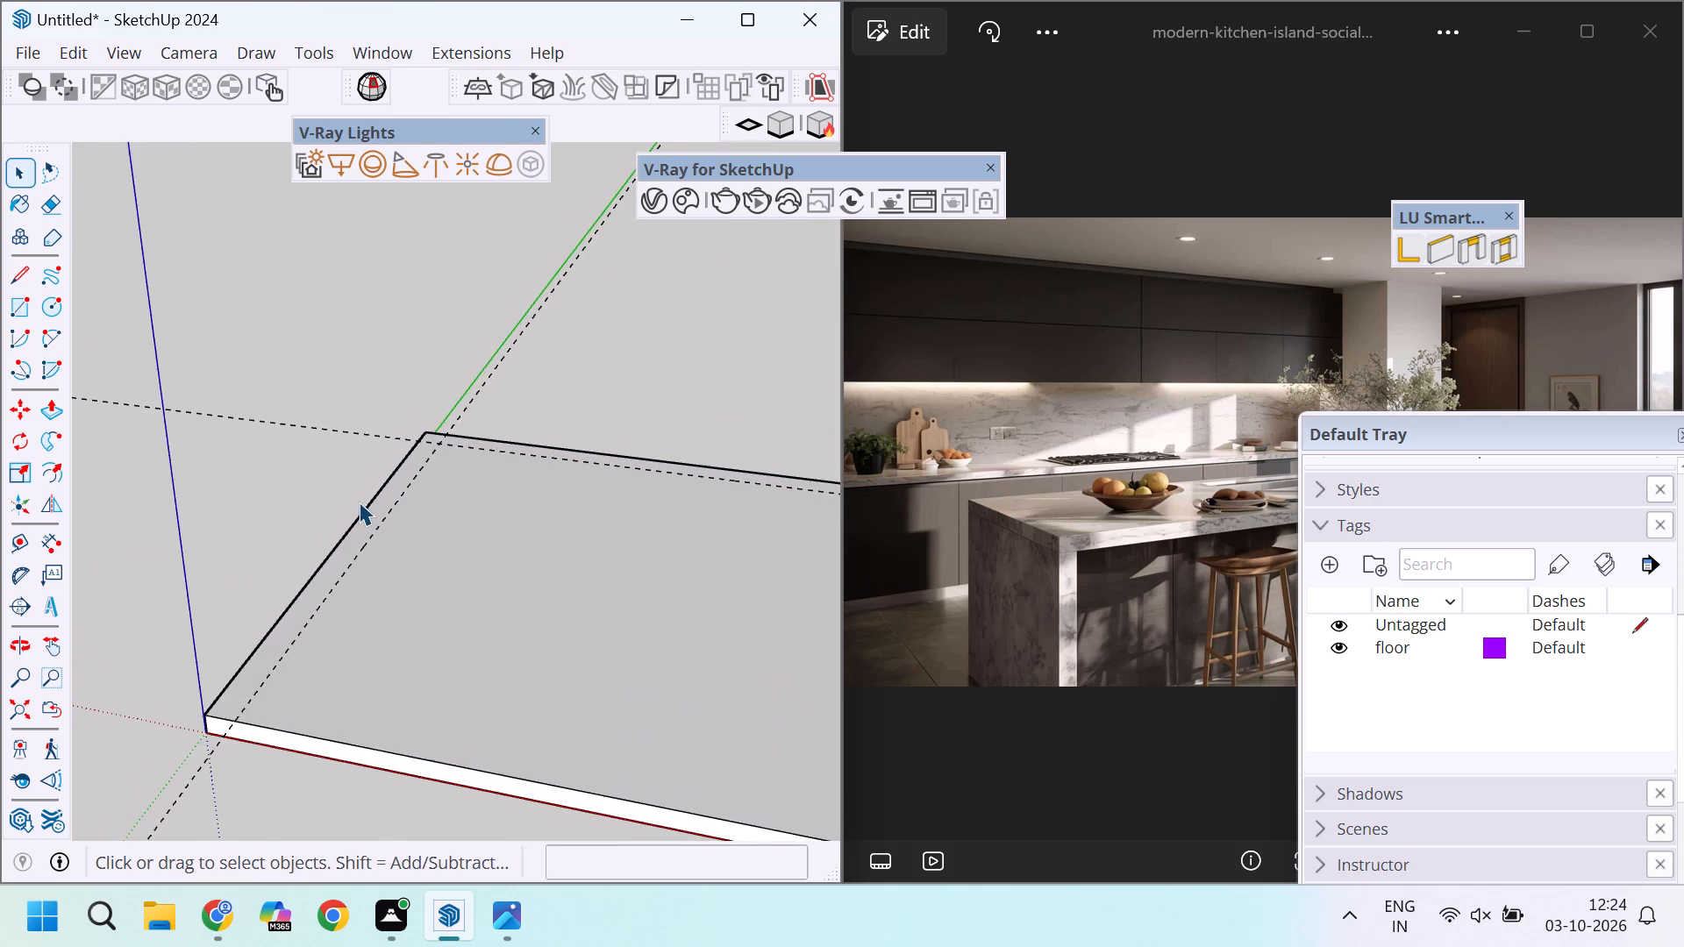
scroll(359, 502, up, 2)
click(354, 511)
click(354, 531)
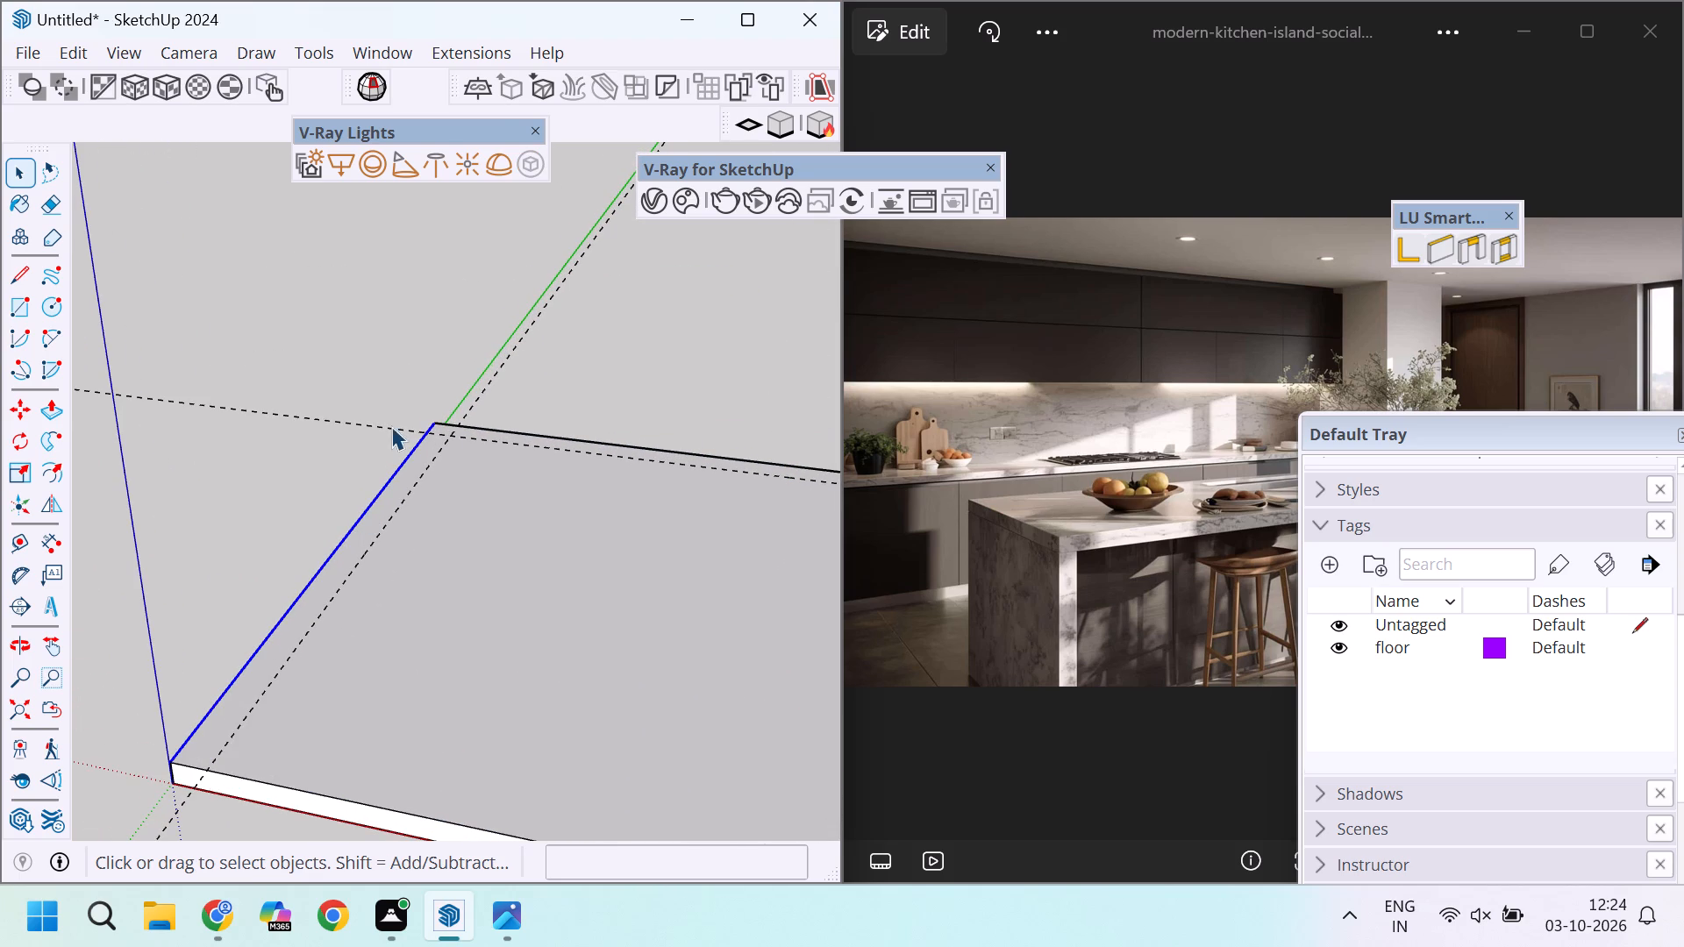
scroll(415, 437, down, 4)
key(Delete)
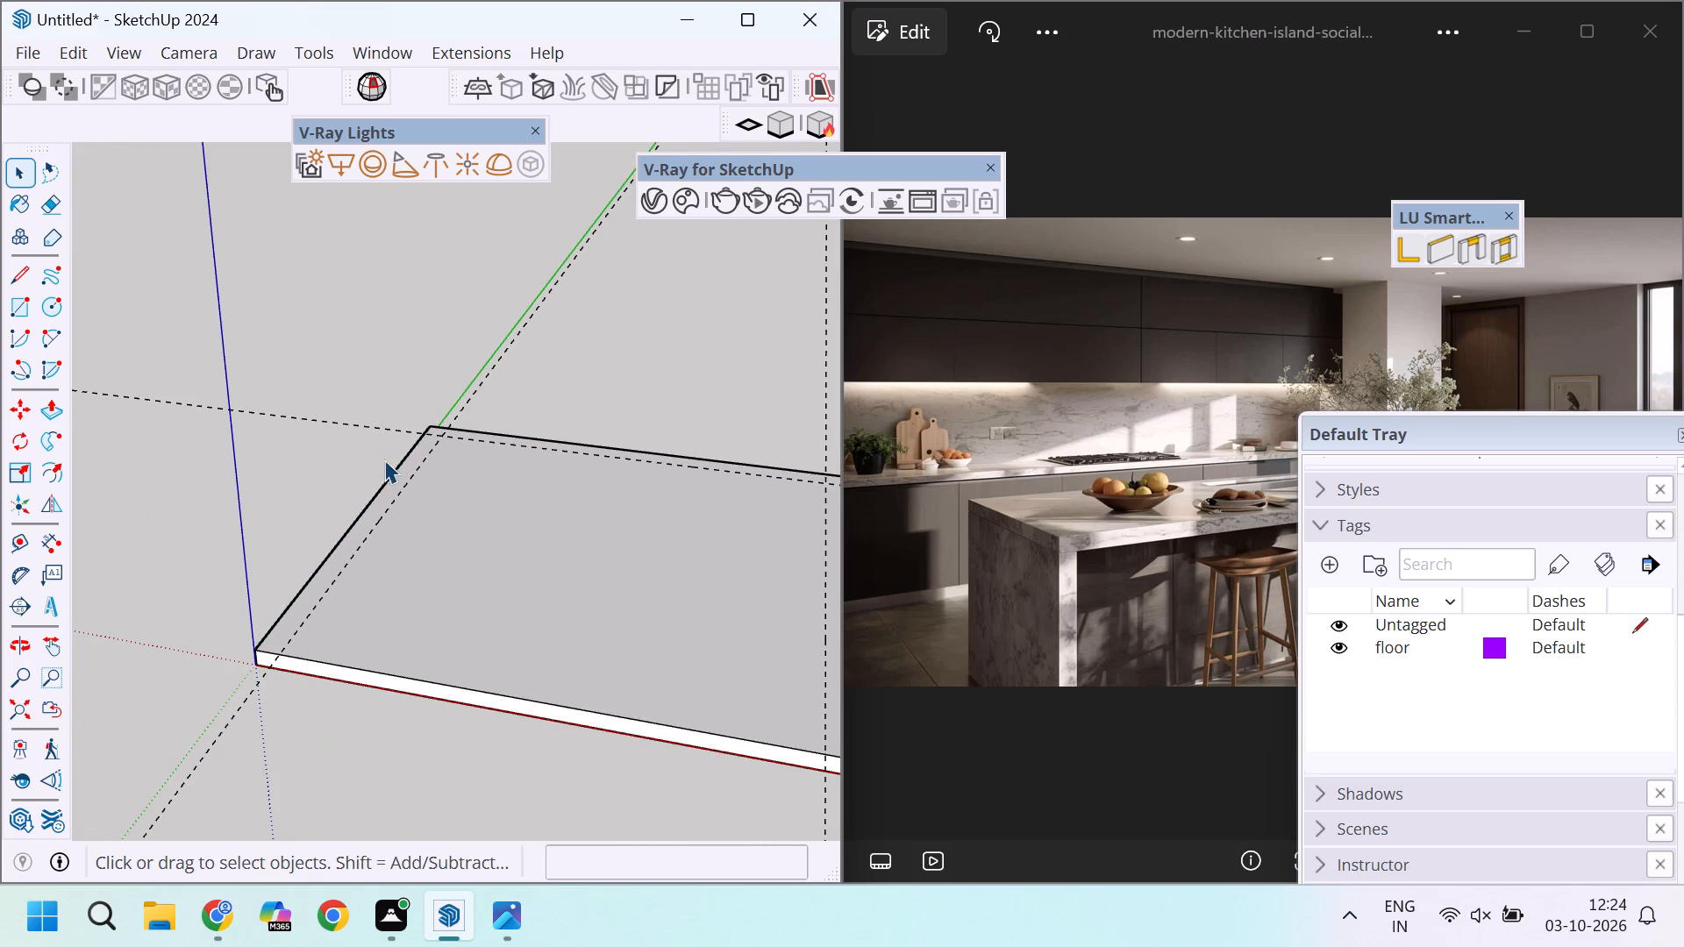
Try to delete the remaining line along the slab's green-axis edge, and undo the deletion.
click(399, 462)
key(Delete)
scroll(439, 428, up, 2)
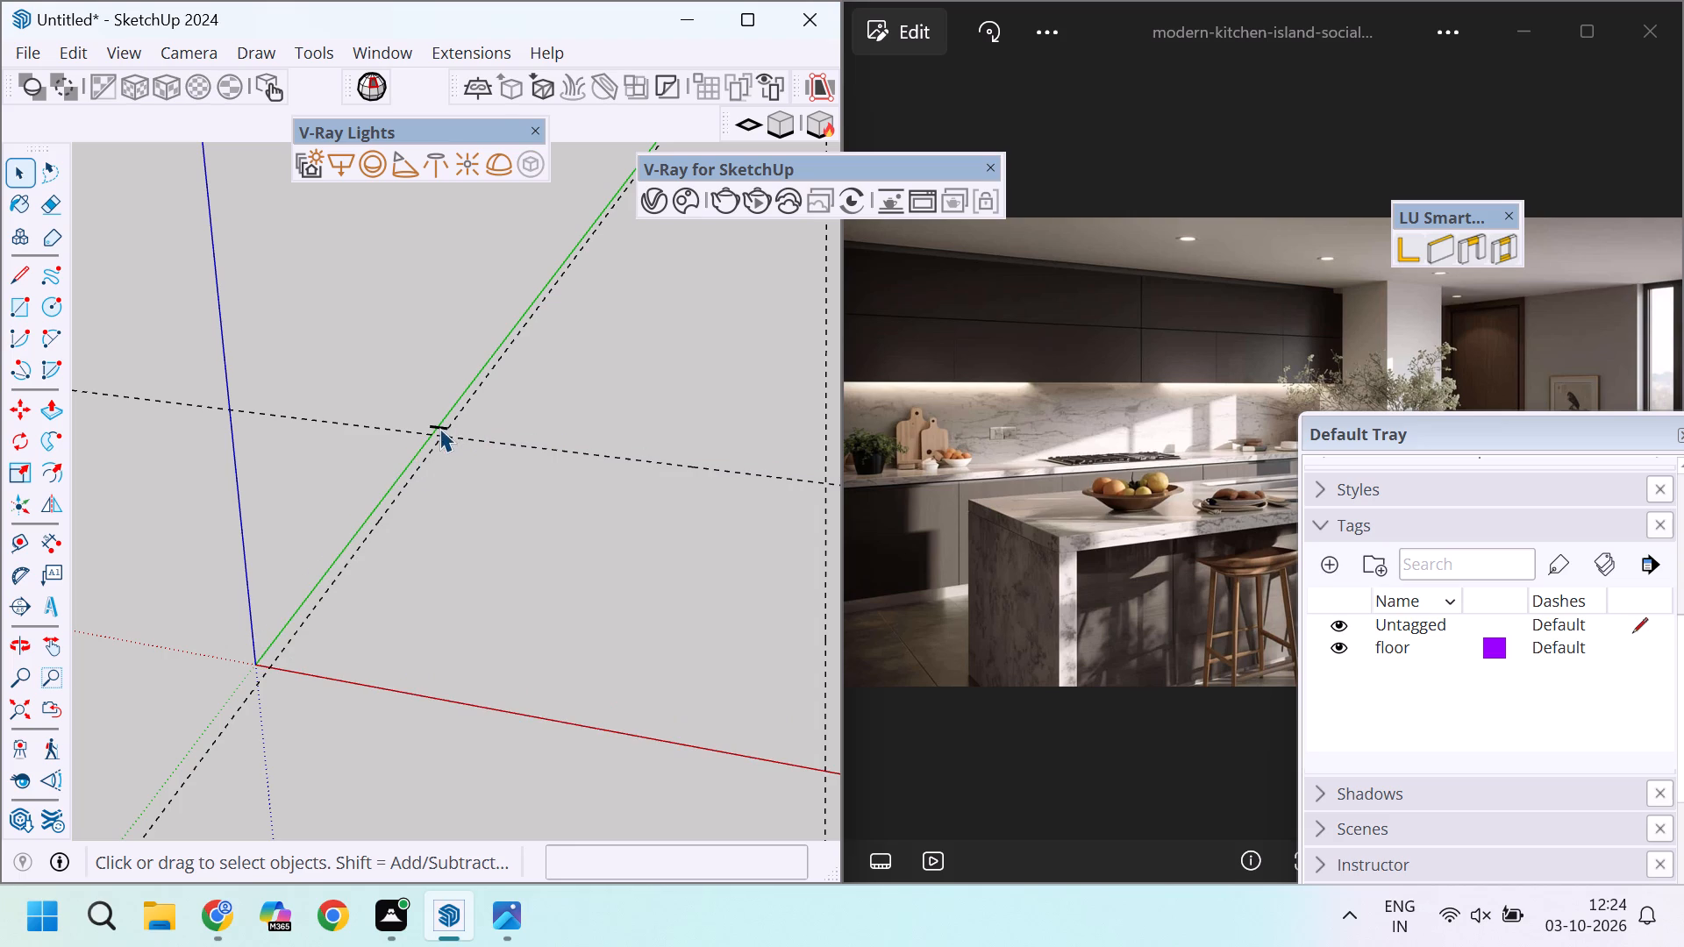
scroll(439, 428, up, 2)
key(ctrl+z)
Delete the leftover short strip line on the slab's far edge, between the green-axis corner and the guide.
scroll(439, 428, up, 2)
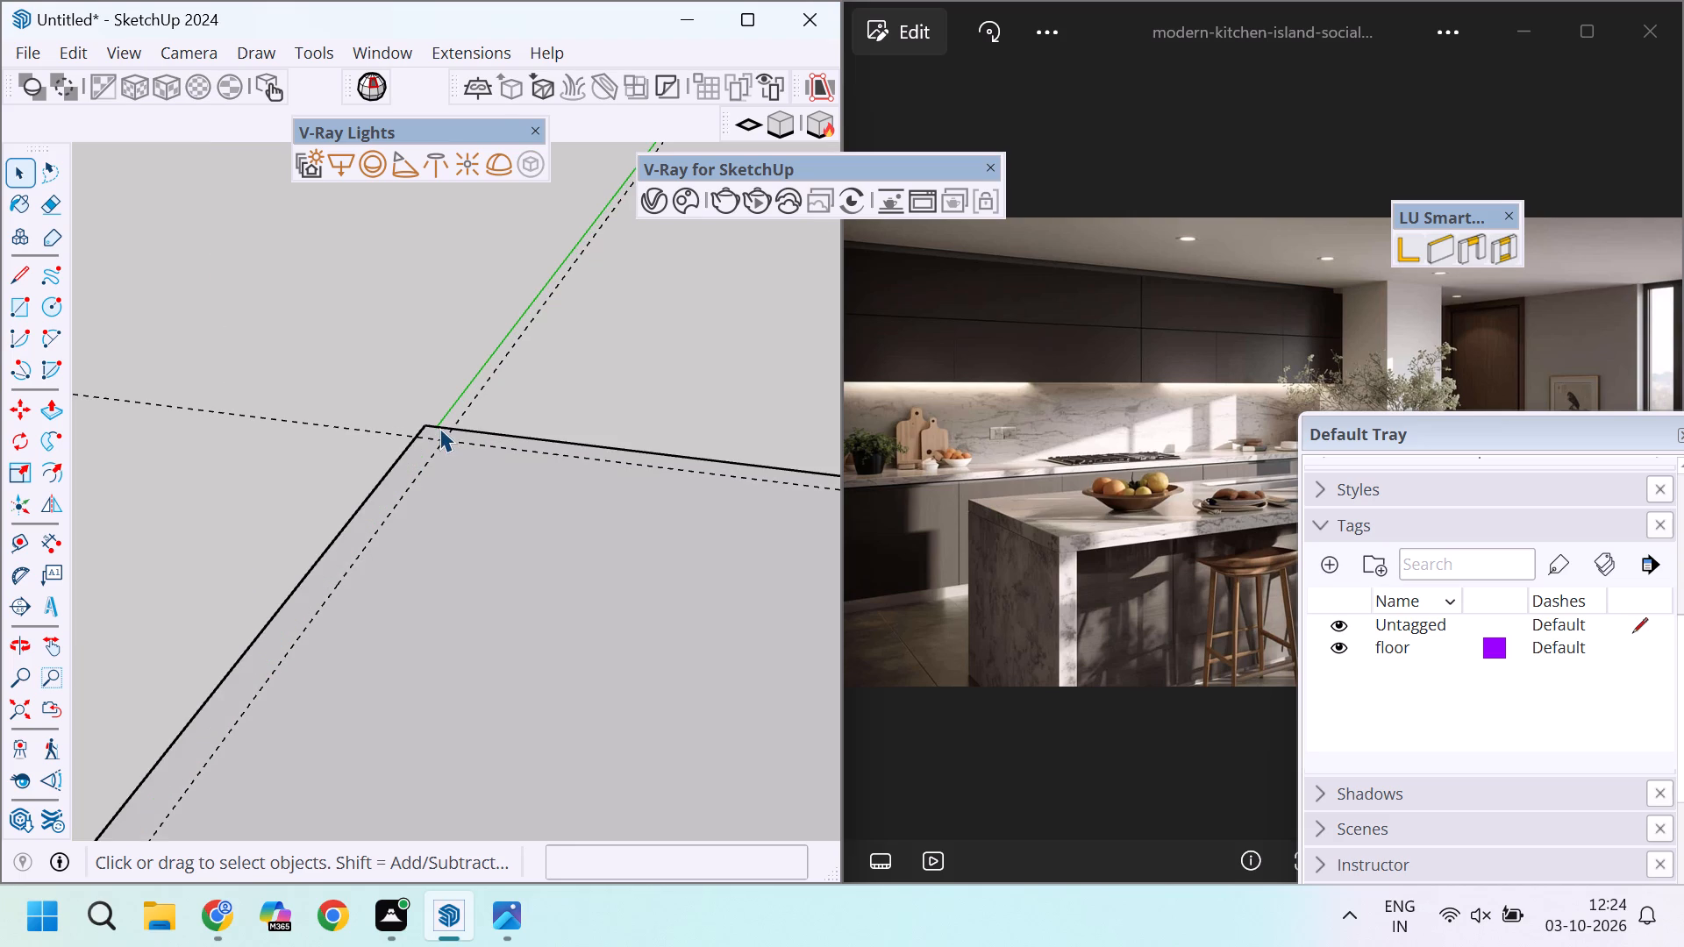
scroll(439, 428, up, 2)
click(439, 428)
scroll(439, 428, up, 12)
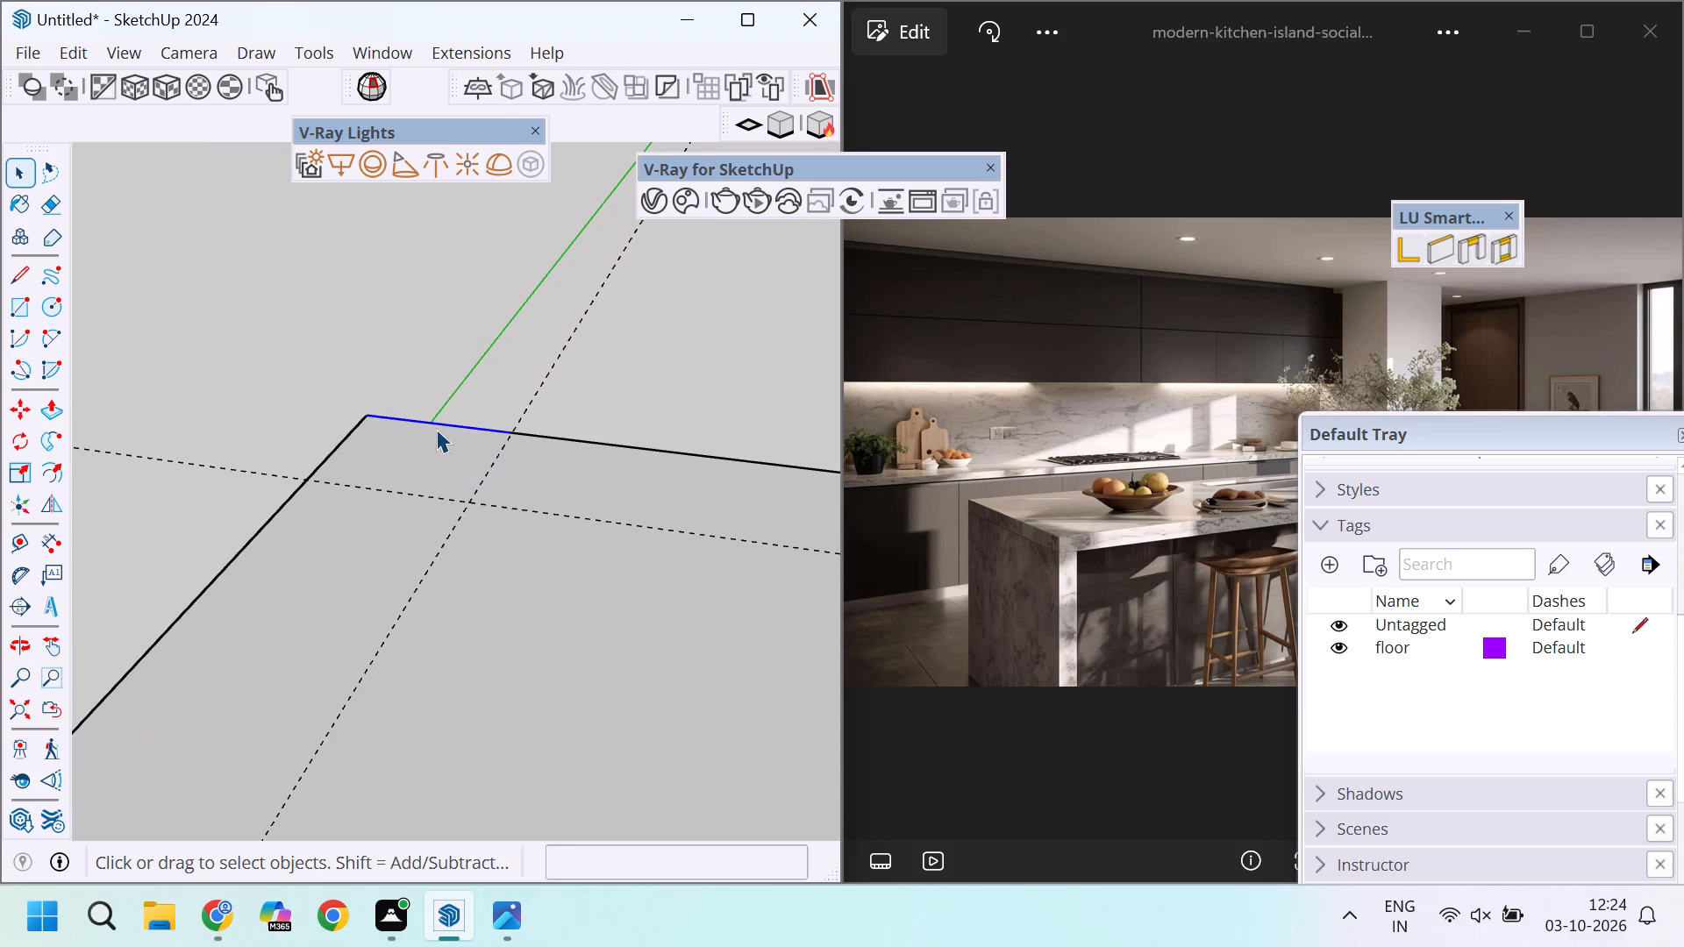
key(Delete)
scroll(436, 429, down, 19)
scroll(389, 471, up, 7)
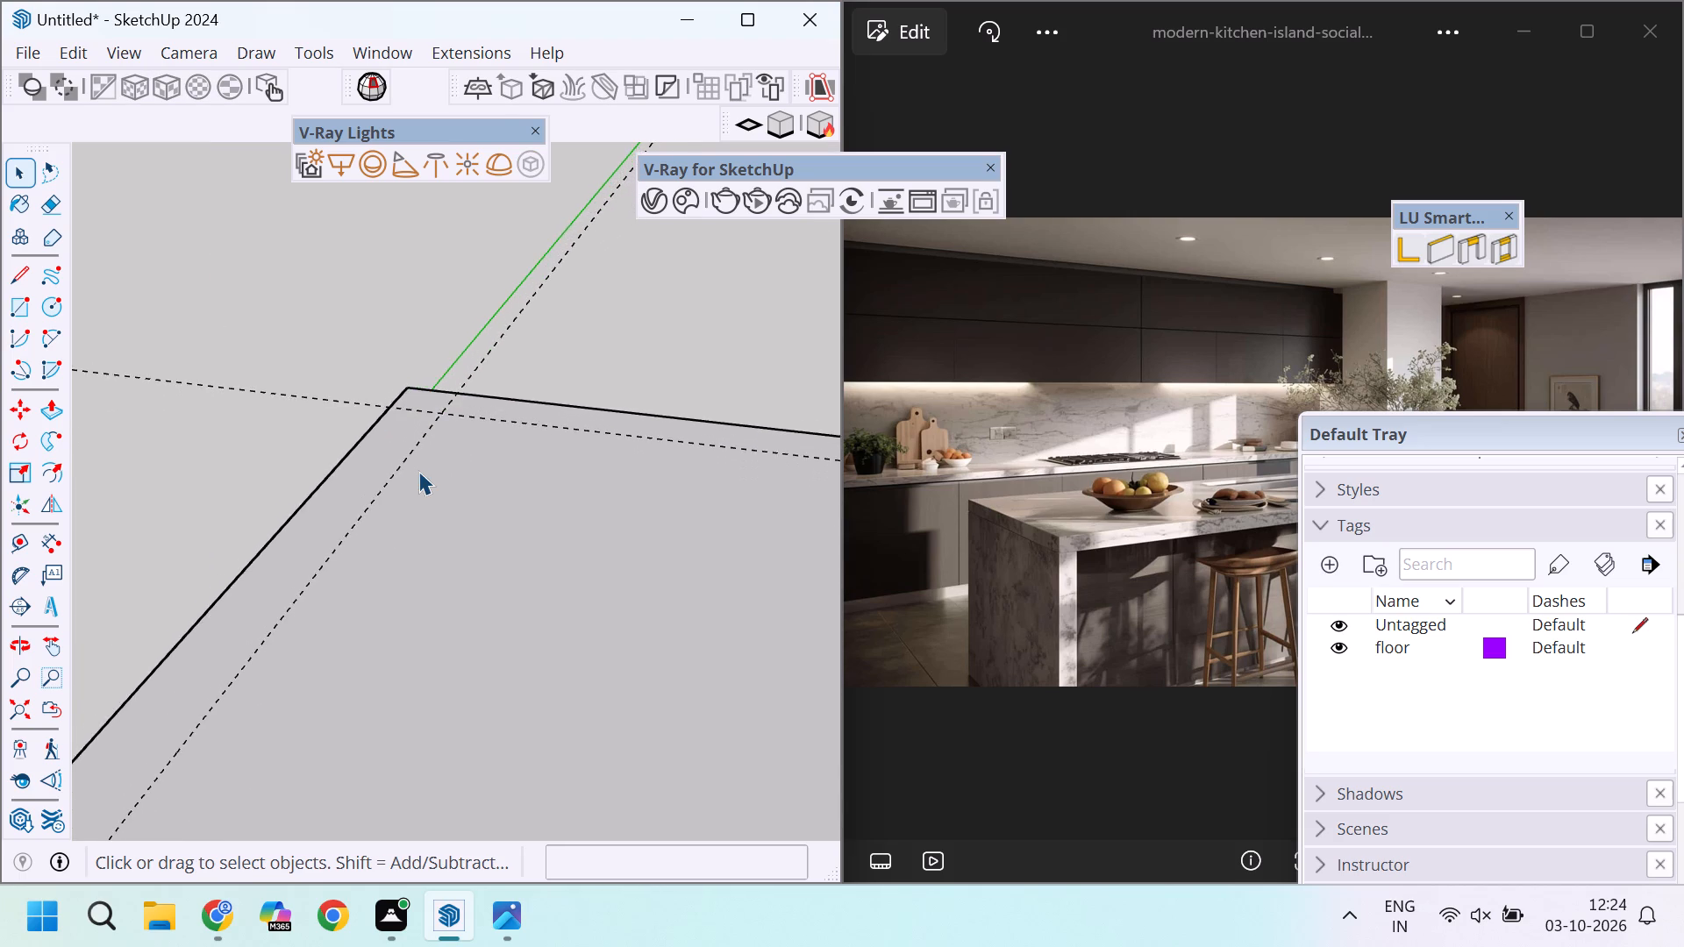
Draw a 9" by 15' 3" rectangle along the slab's green-axis edge, from the far guide intersection to the front corner.
scroll(418, 471, up, 3)
key(r)
scroll(384, 397, up, 10)
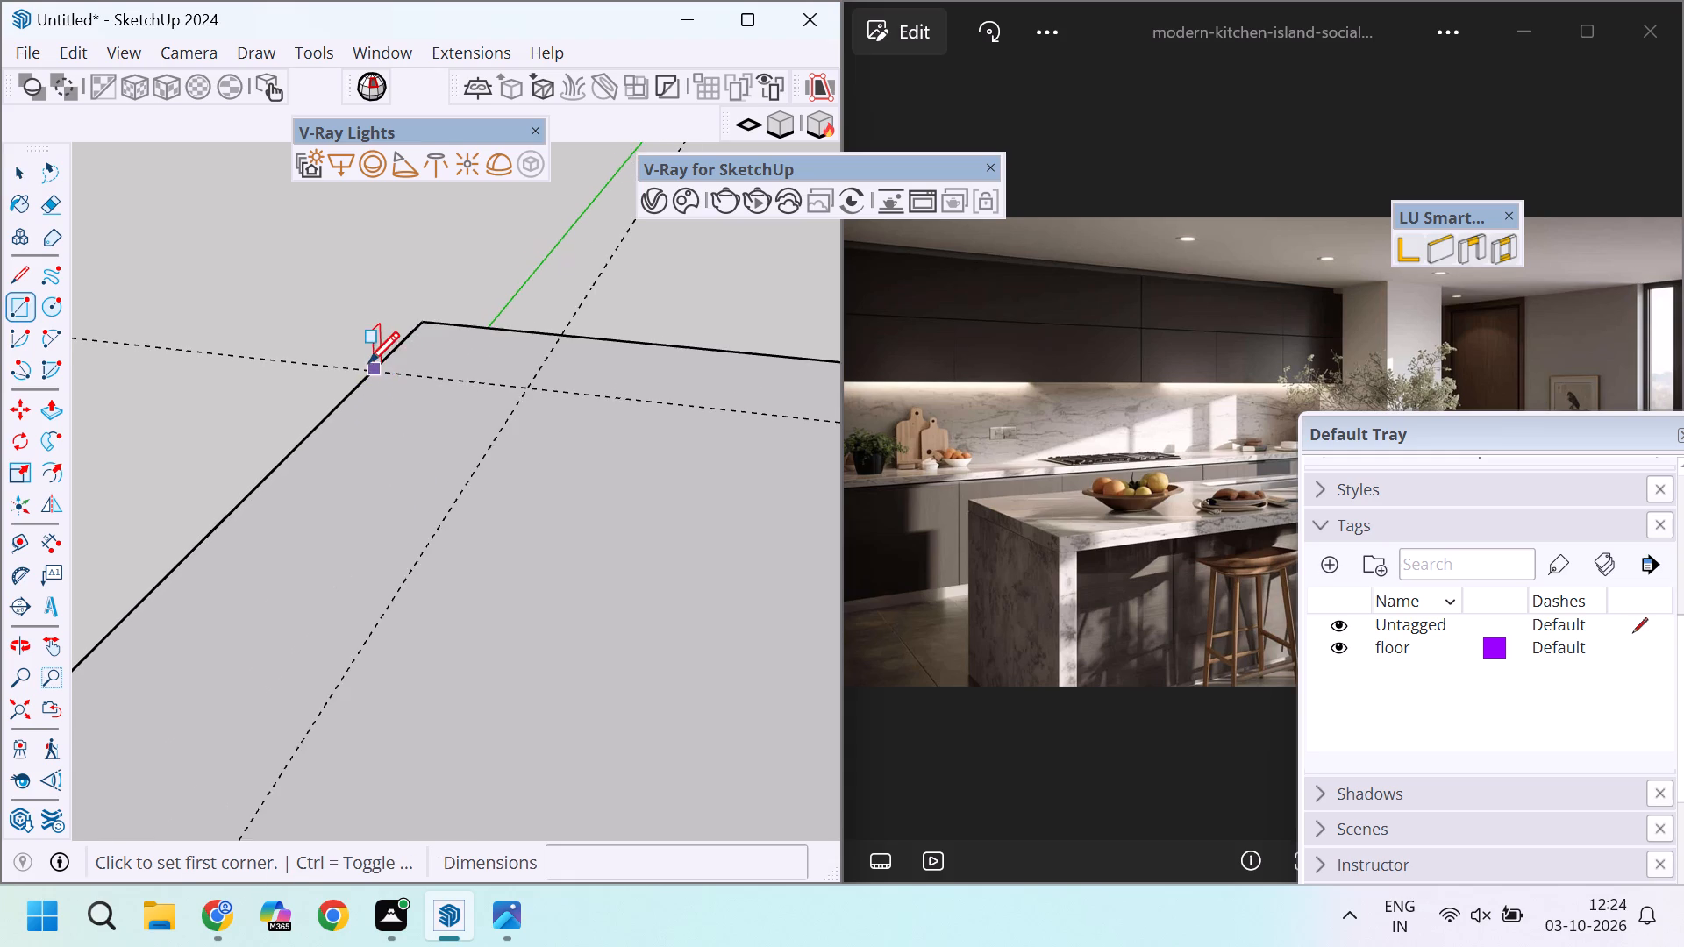
scroll(368, 362, up, 13)
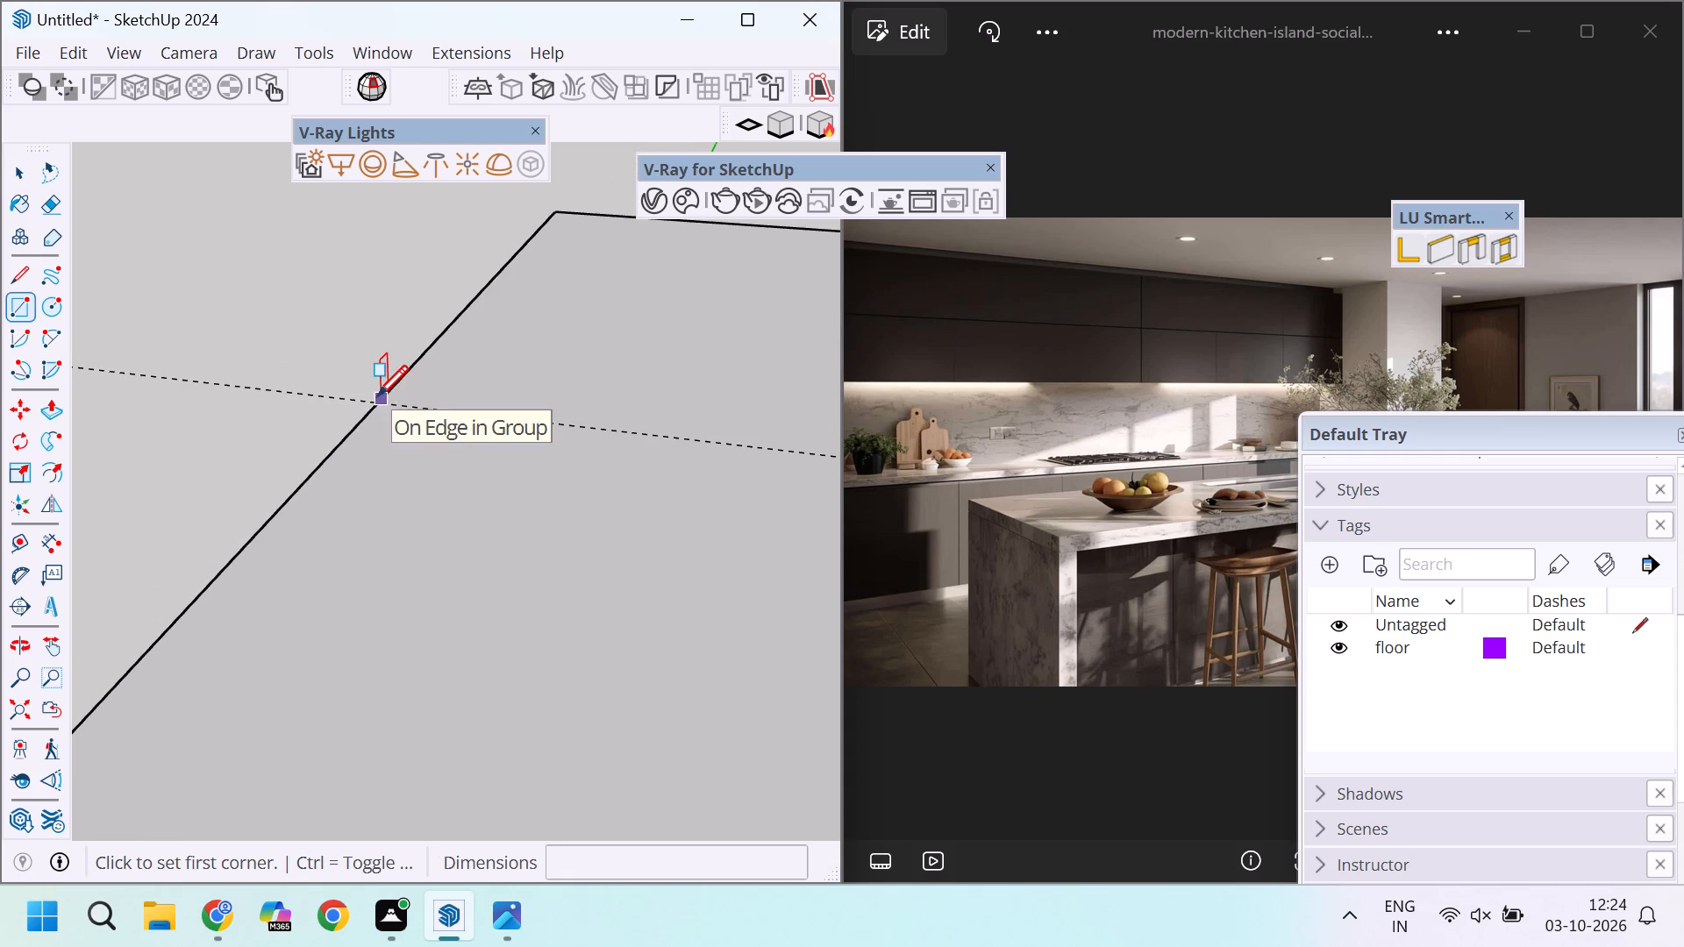
scroll(313, 388, down, 13)
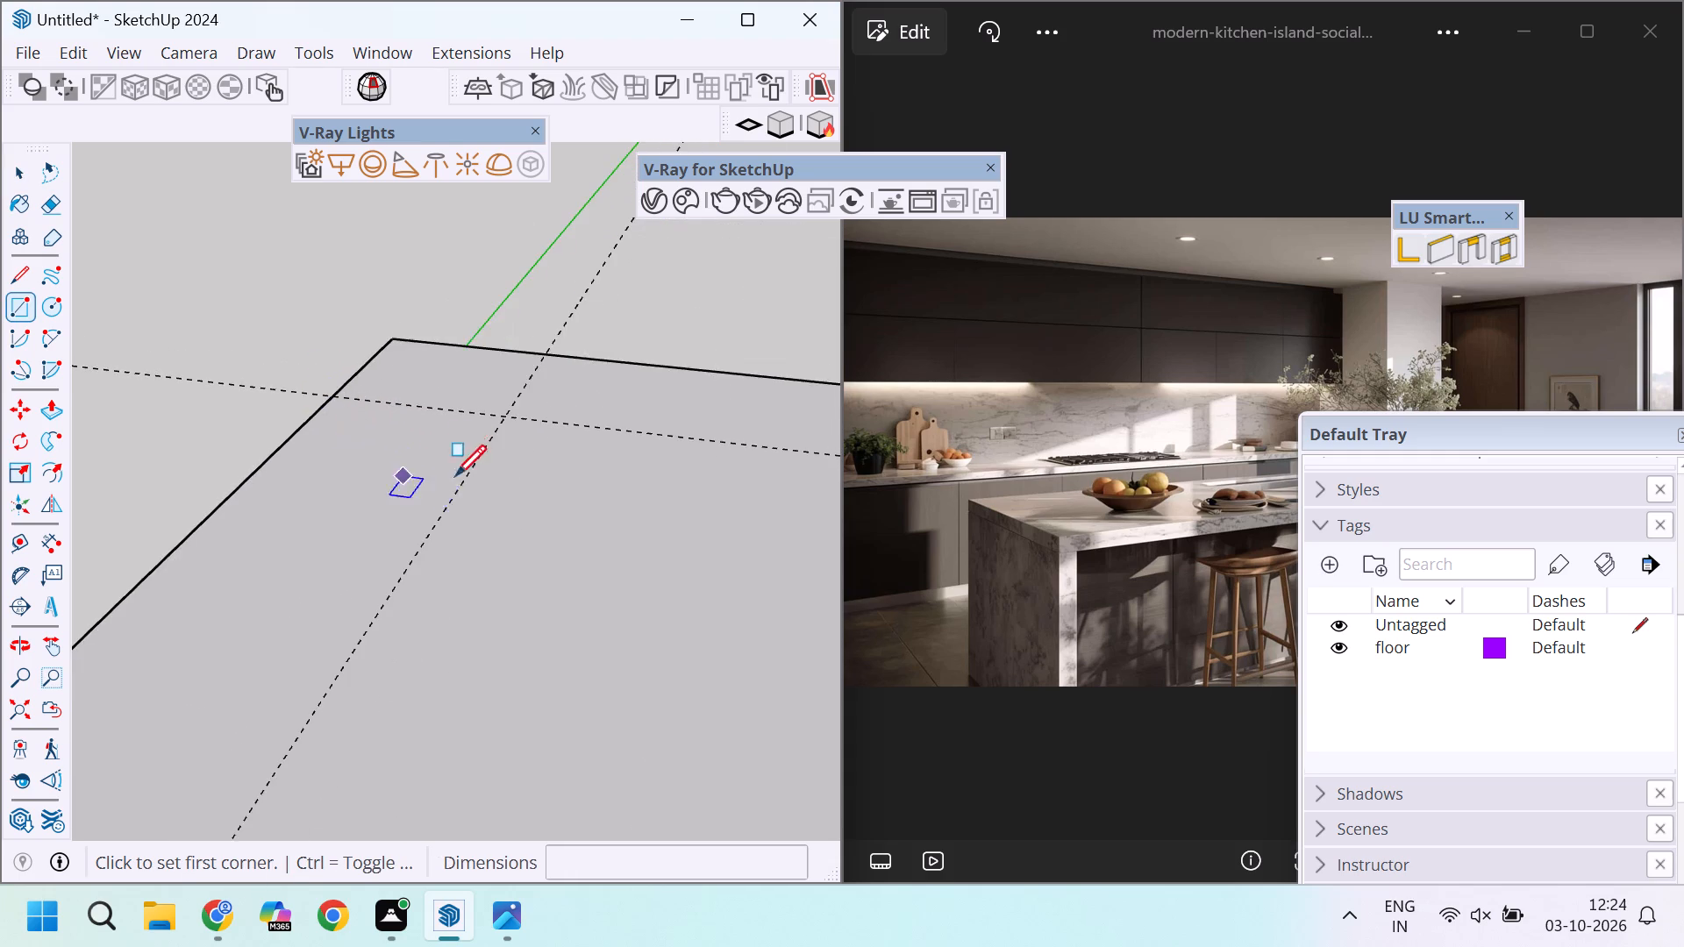
scroll(459, 455, up, 4)
drag(529, 394, 512, 394)
scroll(406, 393, down, 12)
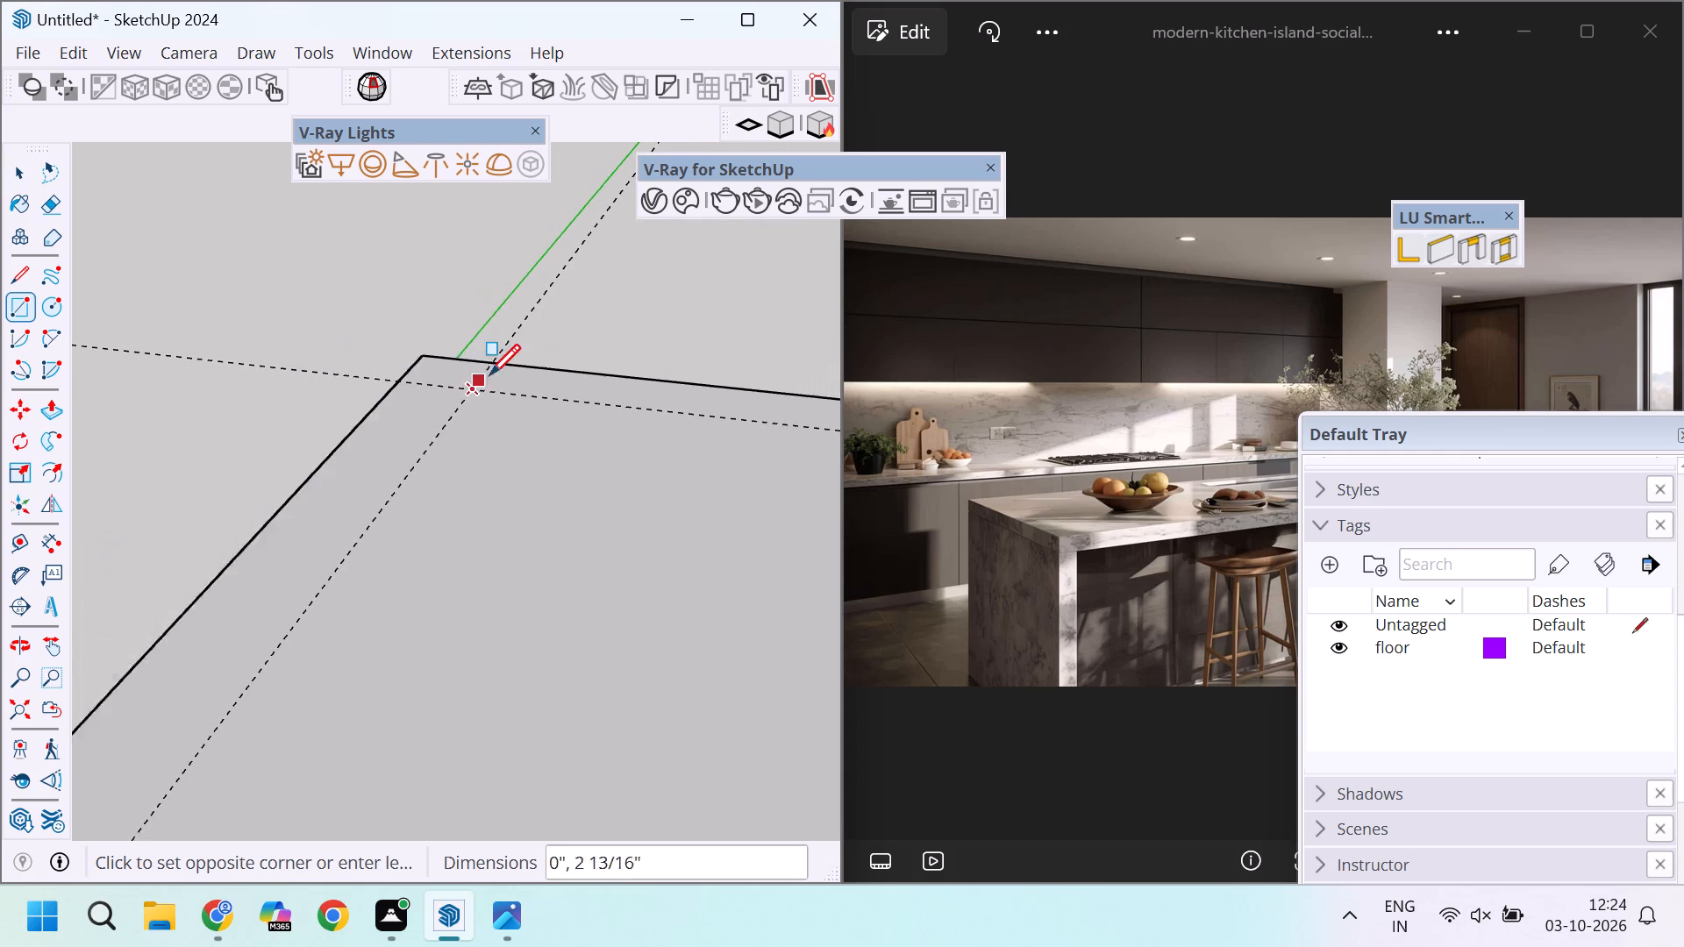
scroll(489, 374, down, 20)
scroll(489, 374, down, 3)
scroll(443, 407, up, 19)
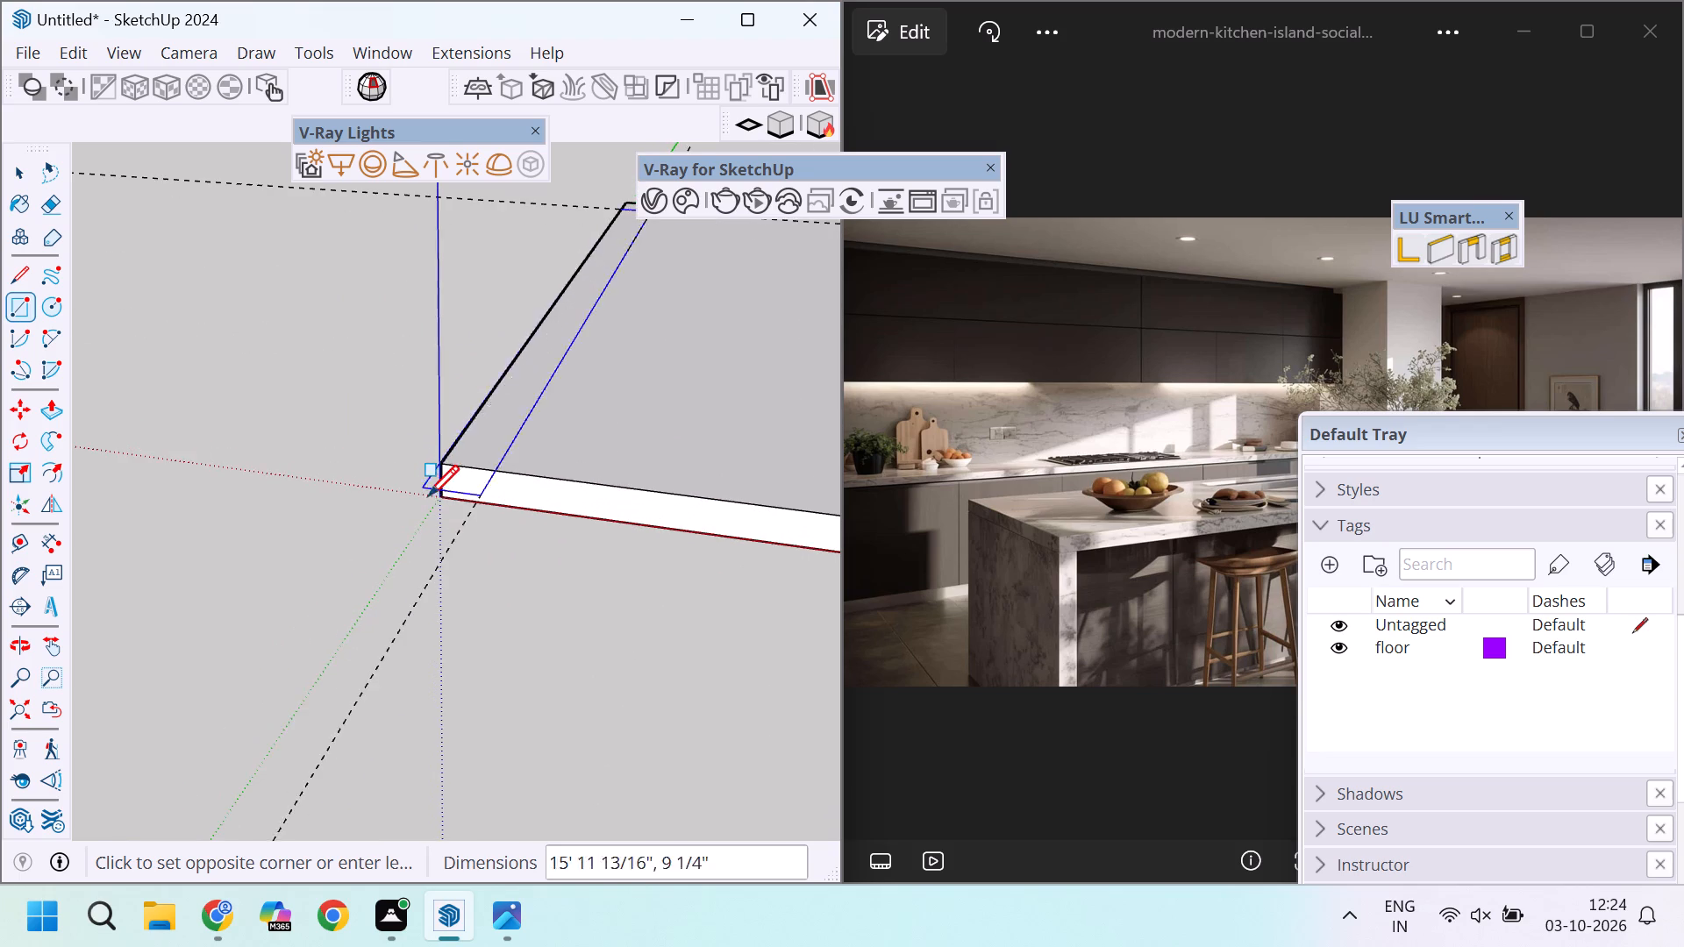
scroll(428, 495, up, 10)
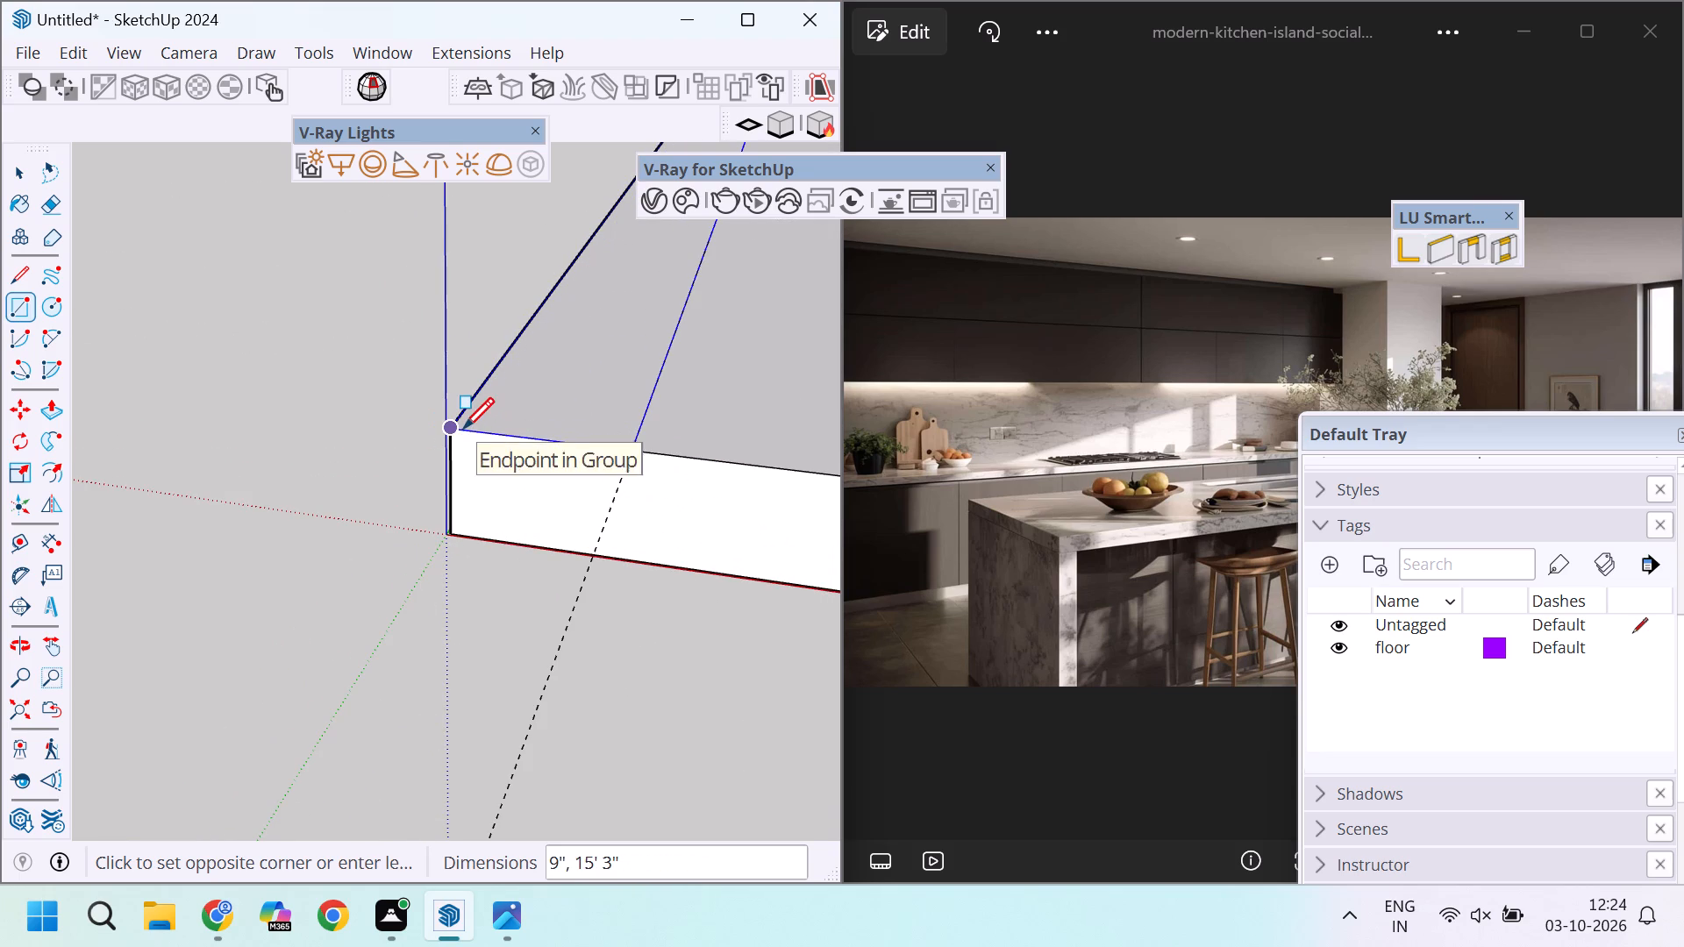
click(463, 428)
scroll(404, 477, down, 8)
middle_drag(497, 500, 718, 352)
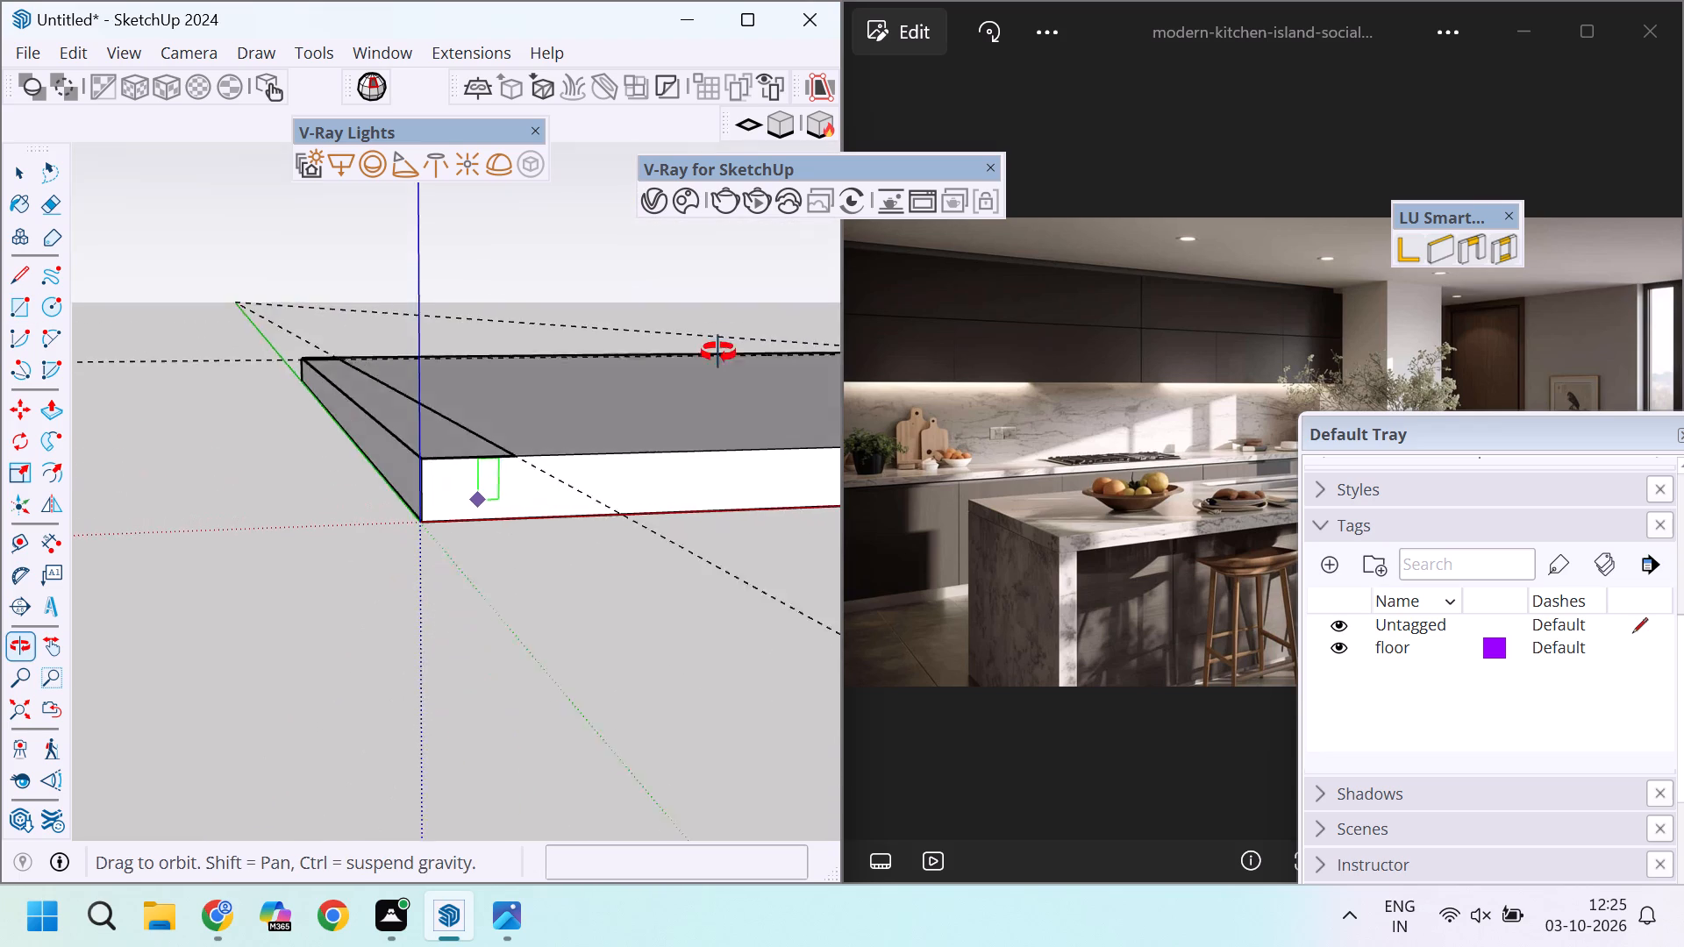
middle_drag(718, 352, 481, 475)
scroll(439, 520, down, 6)
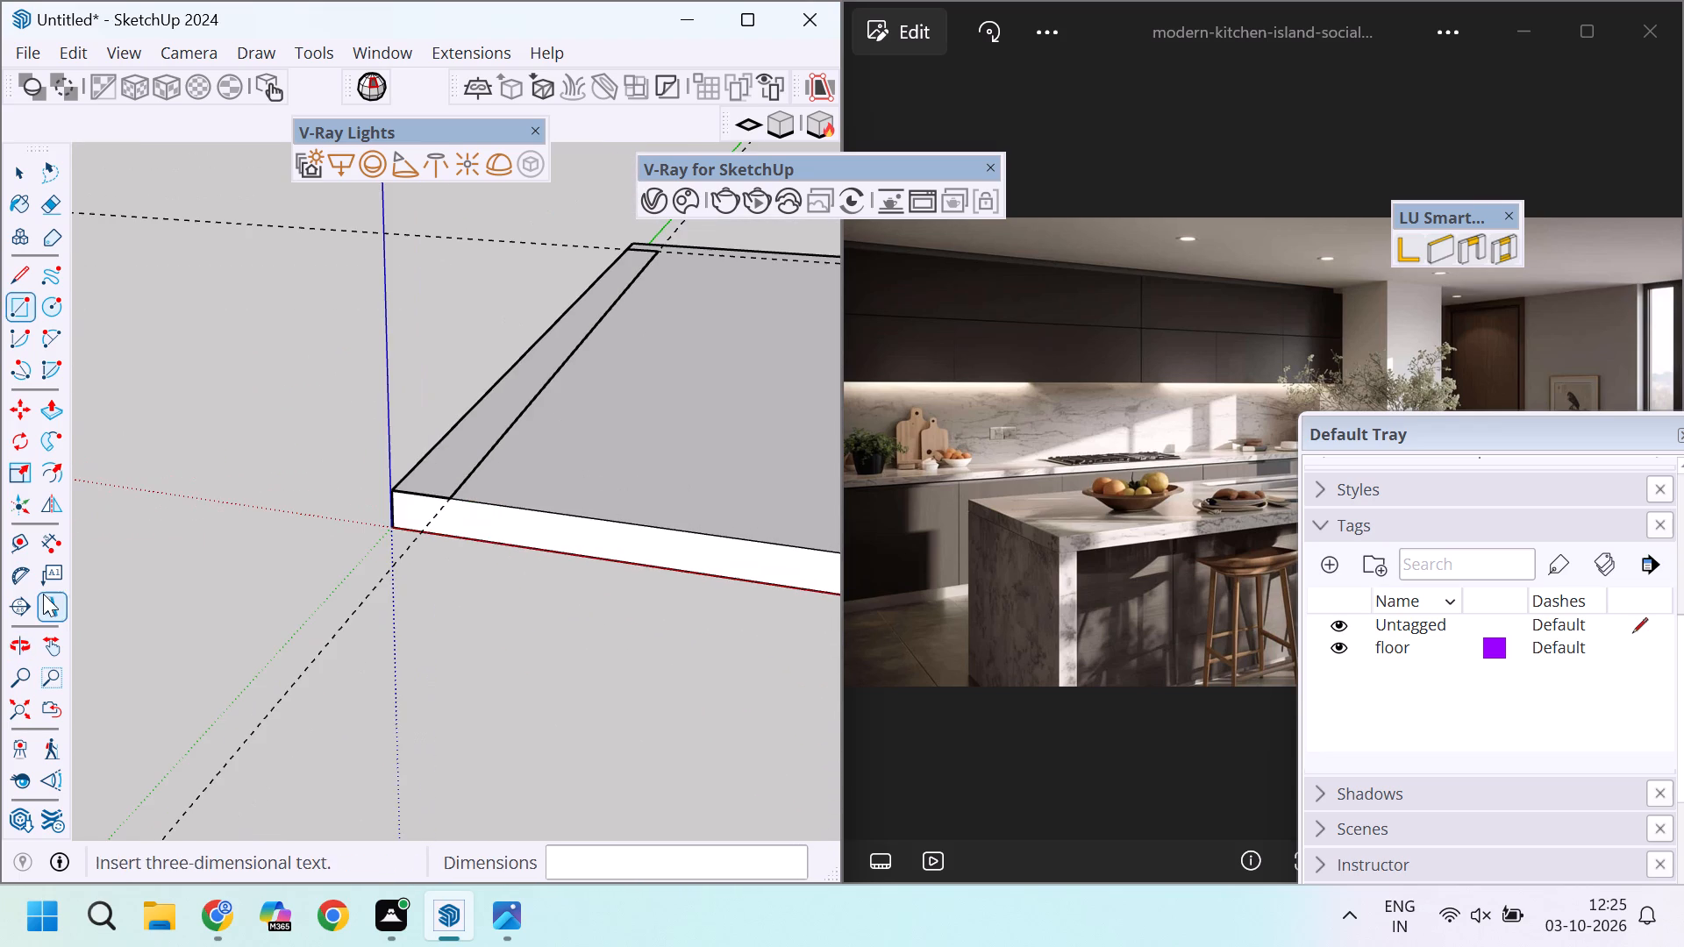
Draw a full-length rectangle along the slab's far edge, from the first strip's outer far corner to the opposite far slab corner.
scroll(43, 594, down, 5)
scroll(129, 501, down, 10)
scroll(506, 182, up, 4)
scroll(413, 261, up, 3)
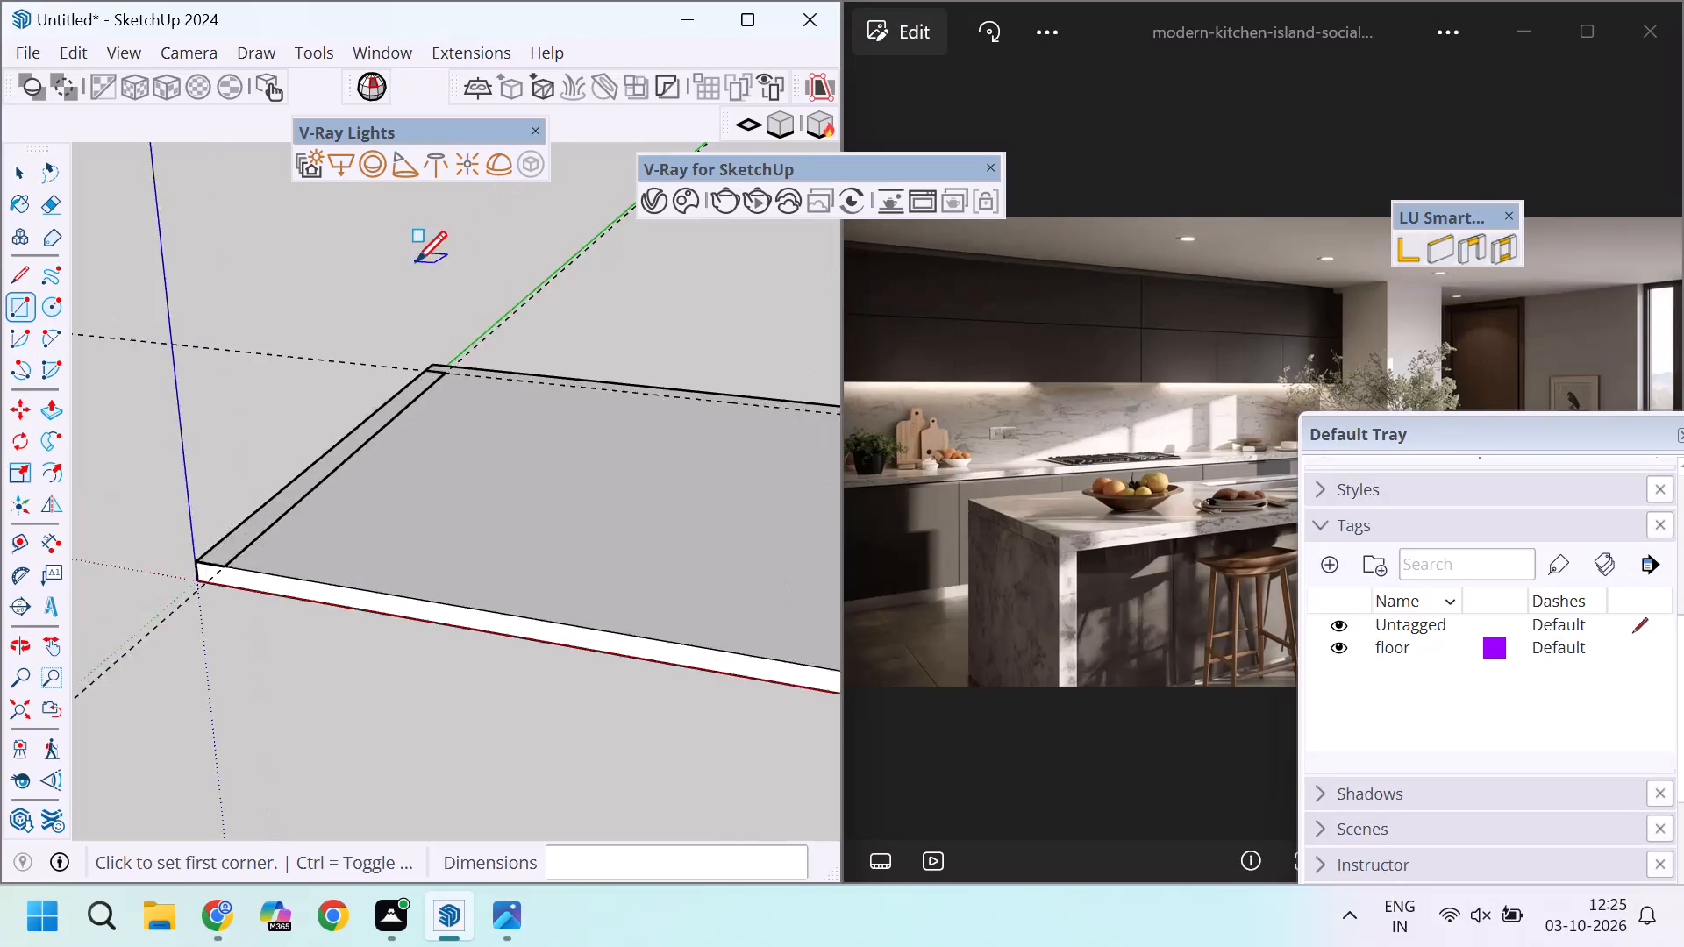
scroll(416, 261, up, 20)
scroll(416, 261, up, 14)
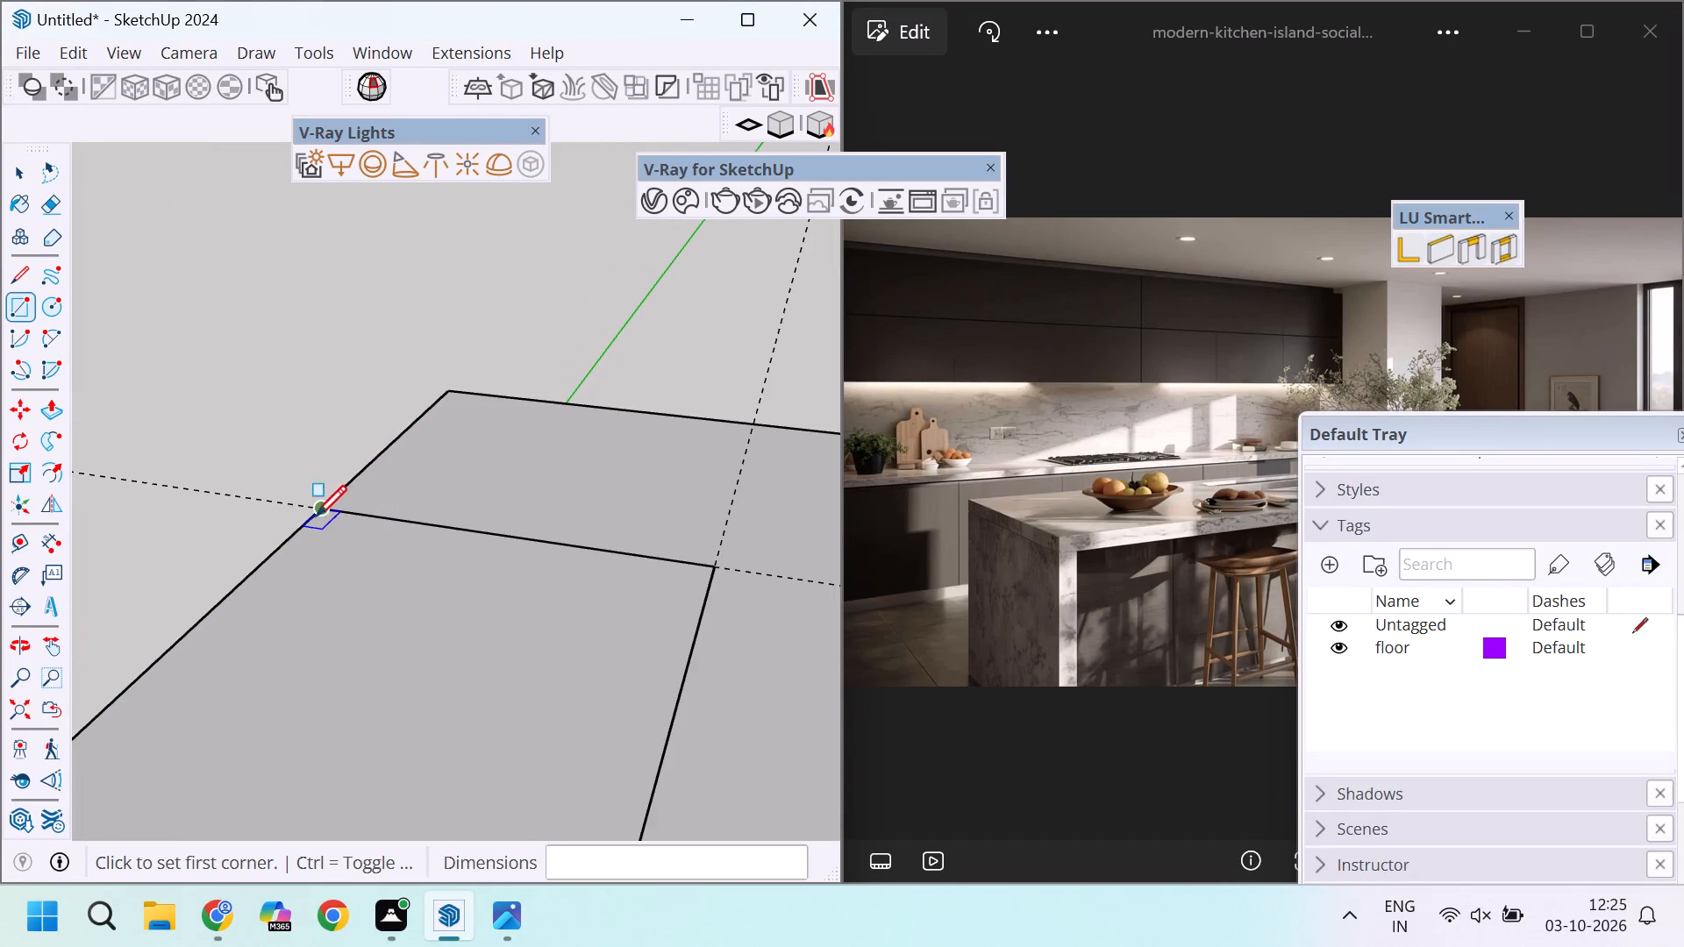
drag(324, 510, 293, 509)
scroll(153, 388, down, 19)
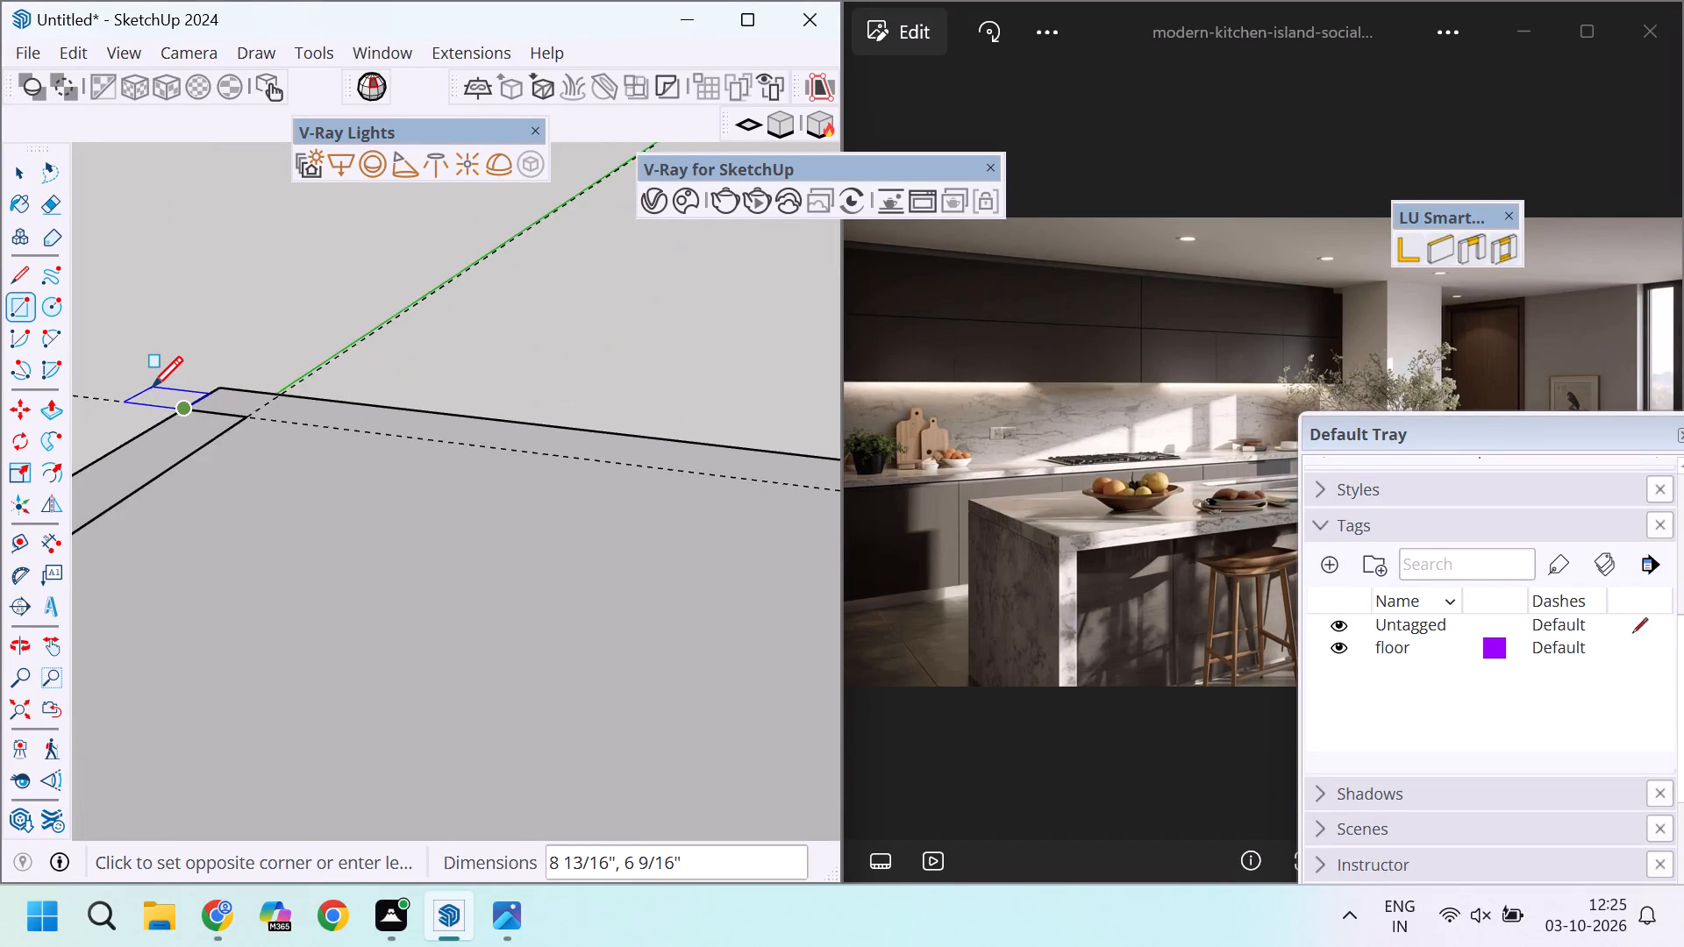
scroll(152, 387, down, 20)
scroll(152, 387, down, 2)
scroll(363, 425, up, 12)
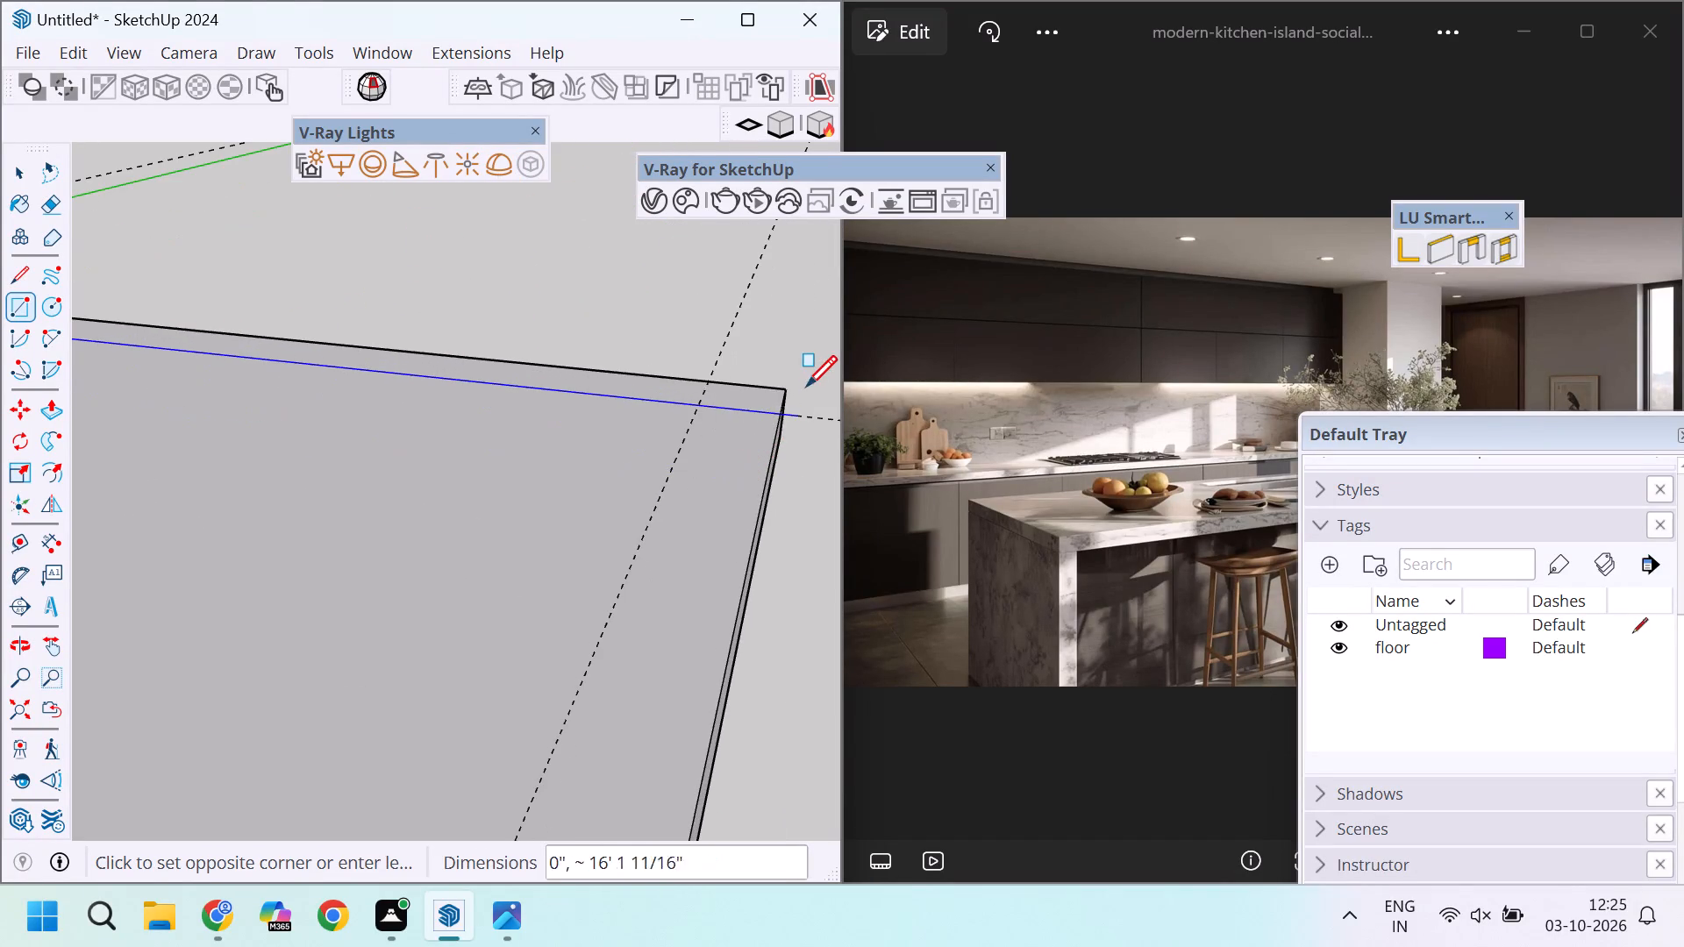
scroll(776, 385, up, 6)
click(794, 390)
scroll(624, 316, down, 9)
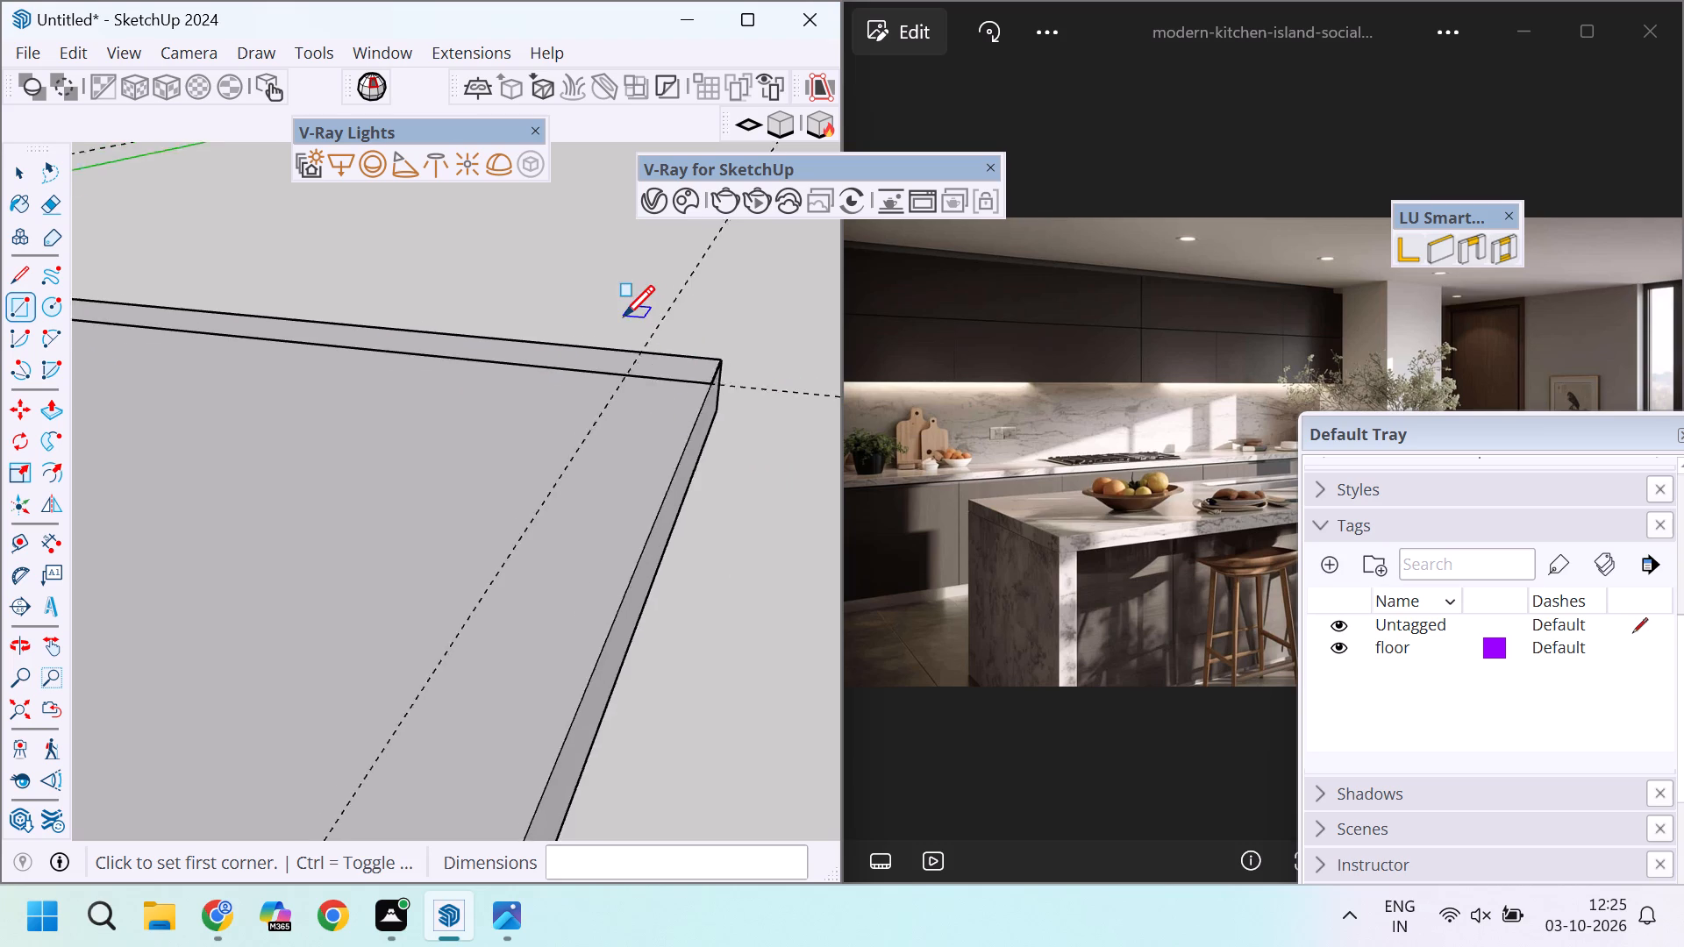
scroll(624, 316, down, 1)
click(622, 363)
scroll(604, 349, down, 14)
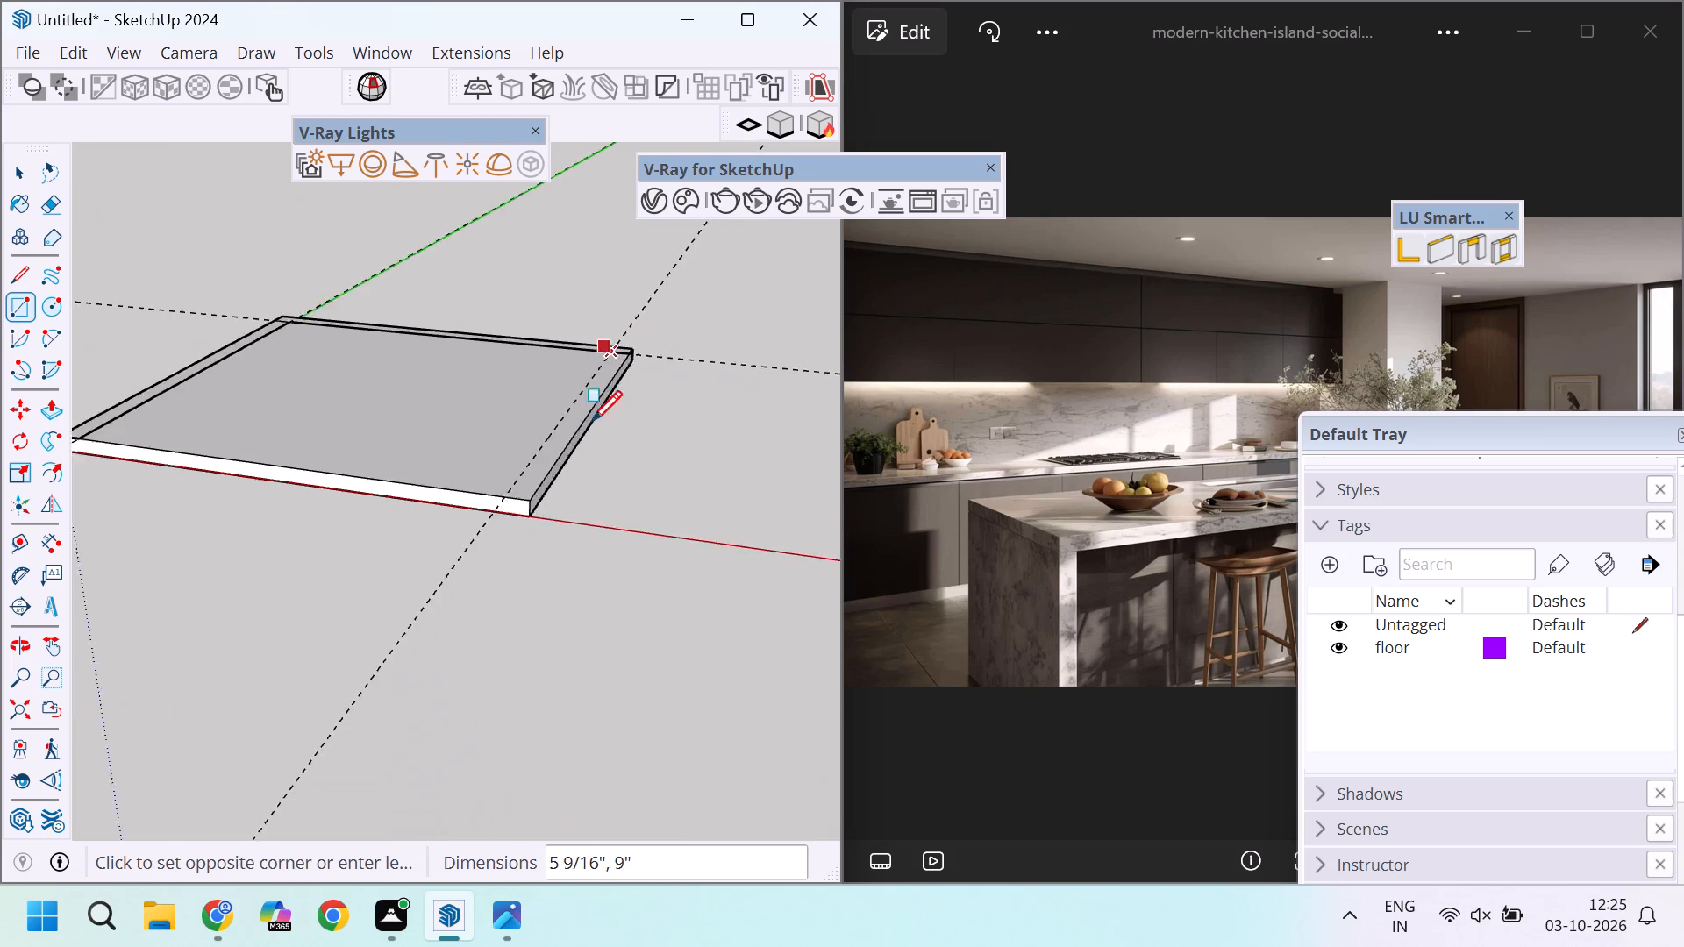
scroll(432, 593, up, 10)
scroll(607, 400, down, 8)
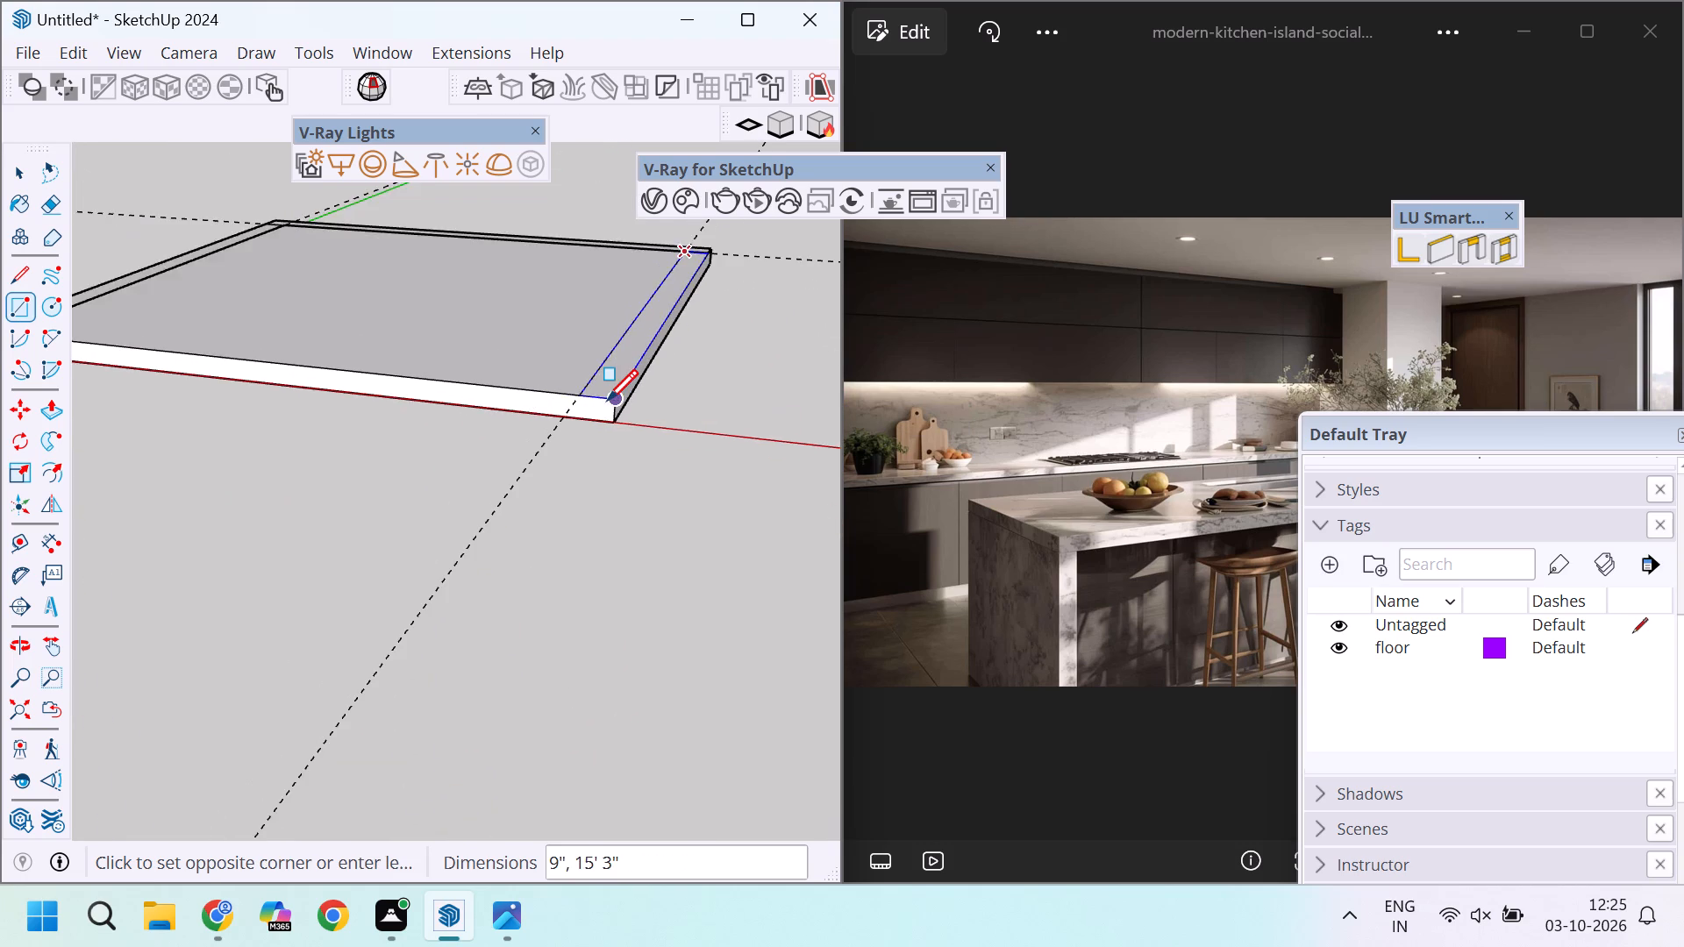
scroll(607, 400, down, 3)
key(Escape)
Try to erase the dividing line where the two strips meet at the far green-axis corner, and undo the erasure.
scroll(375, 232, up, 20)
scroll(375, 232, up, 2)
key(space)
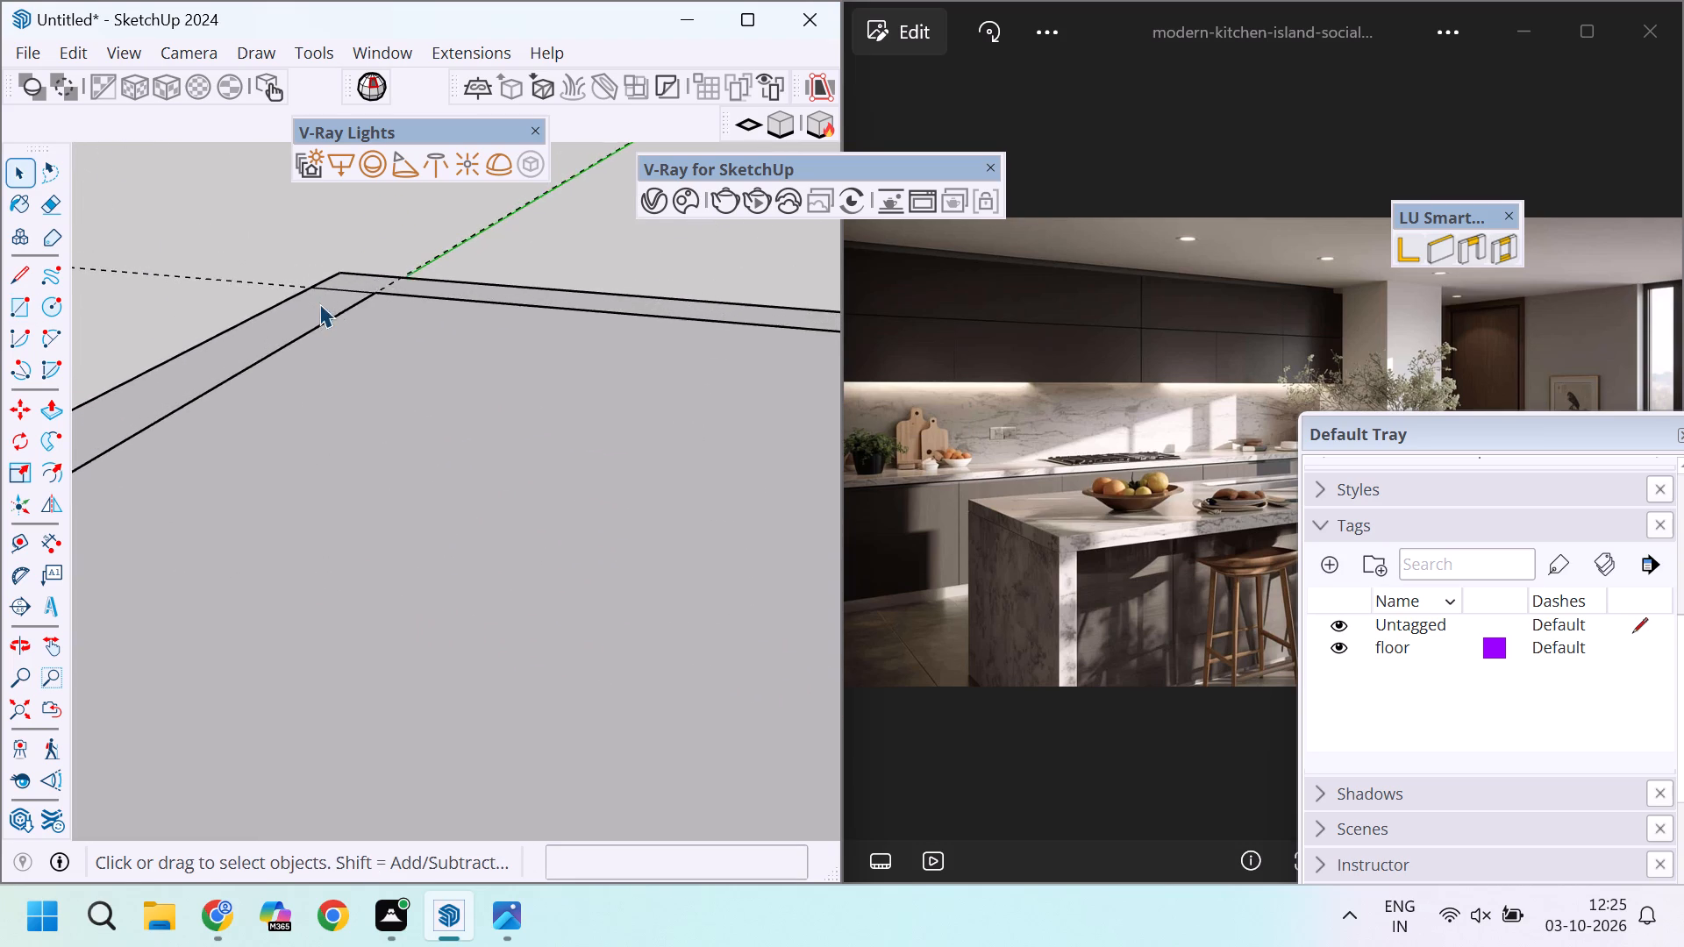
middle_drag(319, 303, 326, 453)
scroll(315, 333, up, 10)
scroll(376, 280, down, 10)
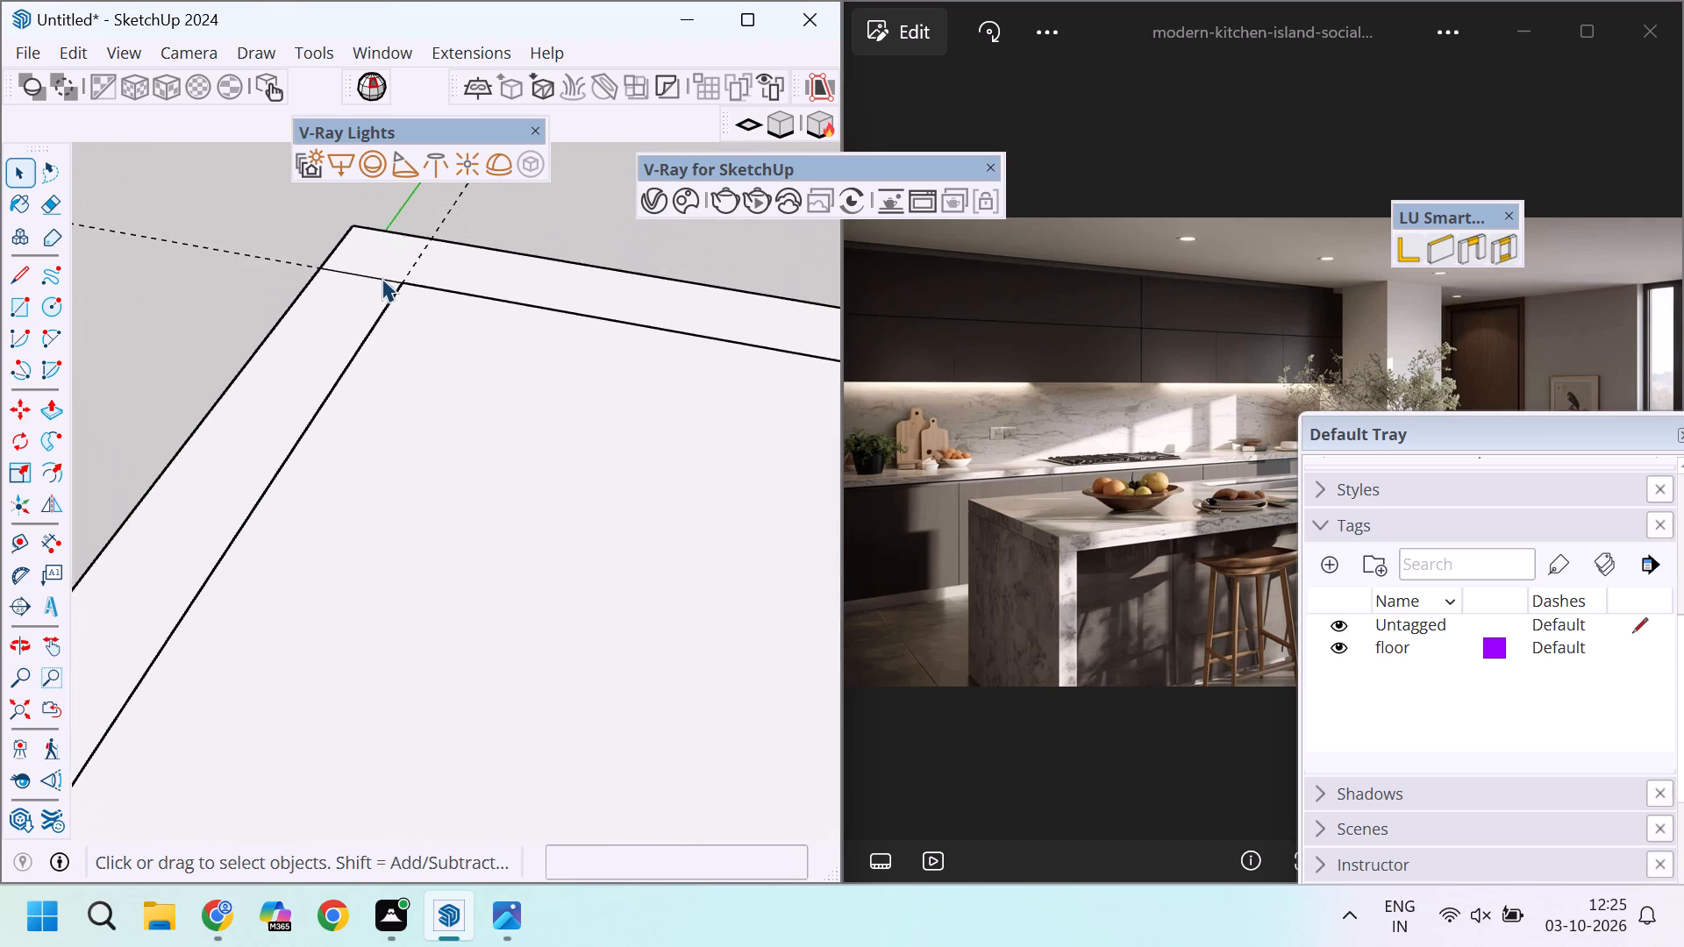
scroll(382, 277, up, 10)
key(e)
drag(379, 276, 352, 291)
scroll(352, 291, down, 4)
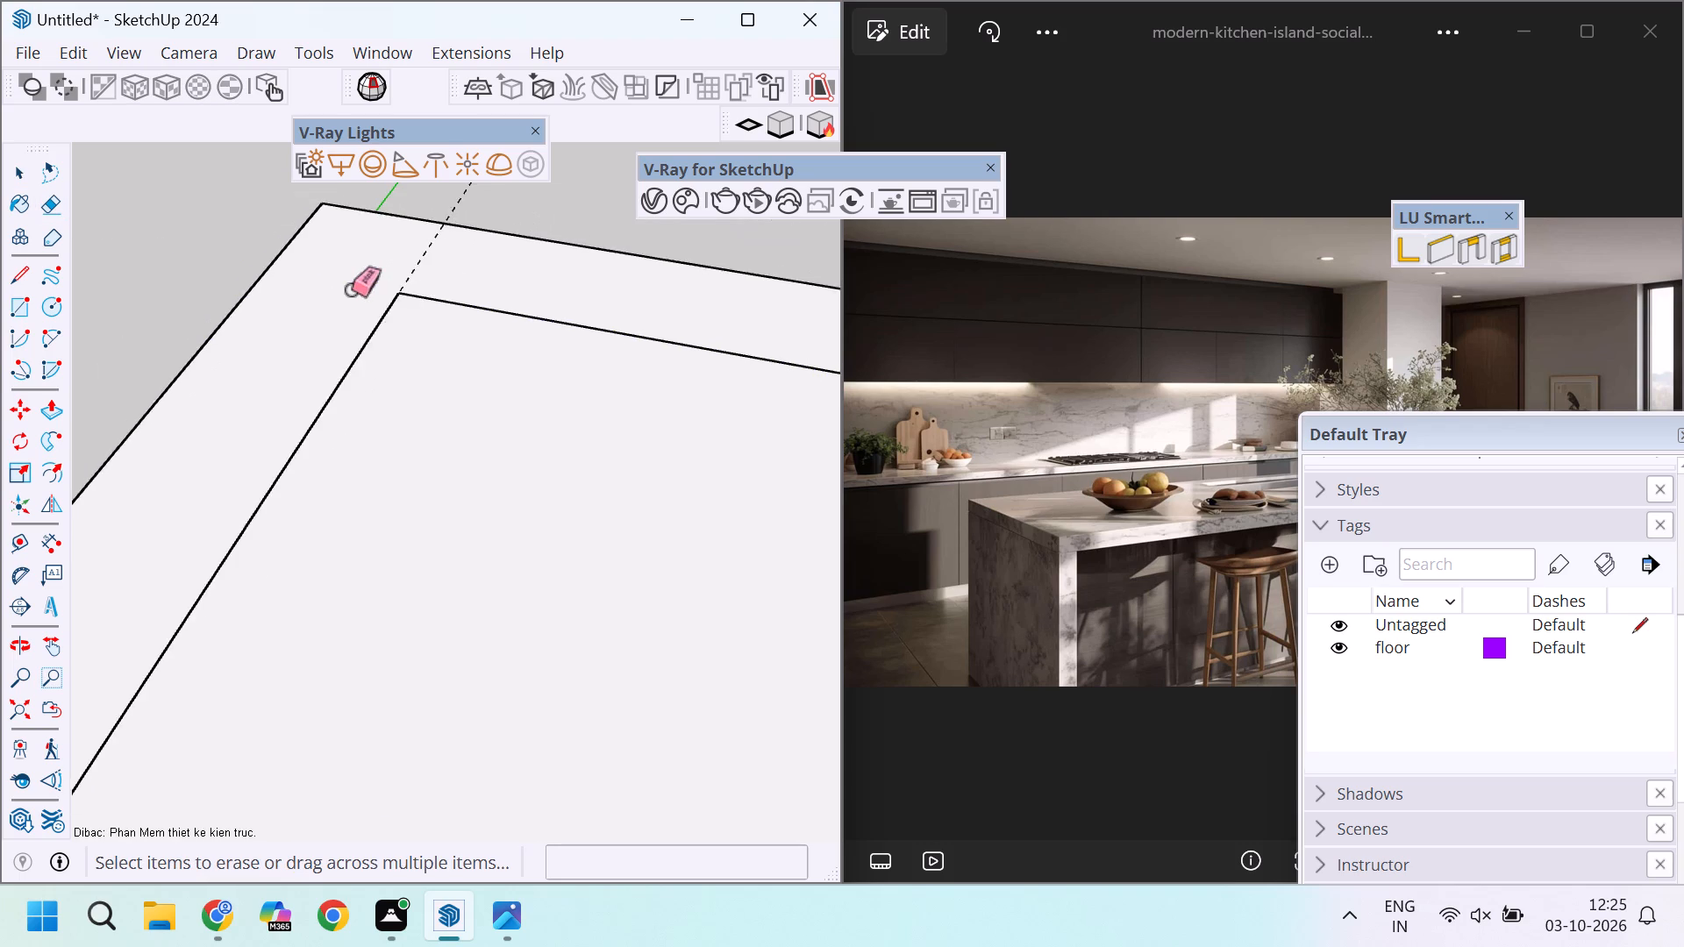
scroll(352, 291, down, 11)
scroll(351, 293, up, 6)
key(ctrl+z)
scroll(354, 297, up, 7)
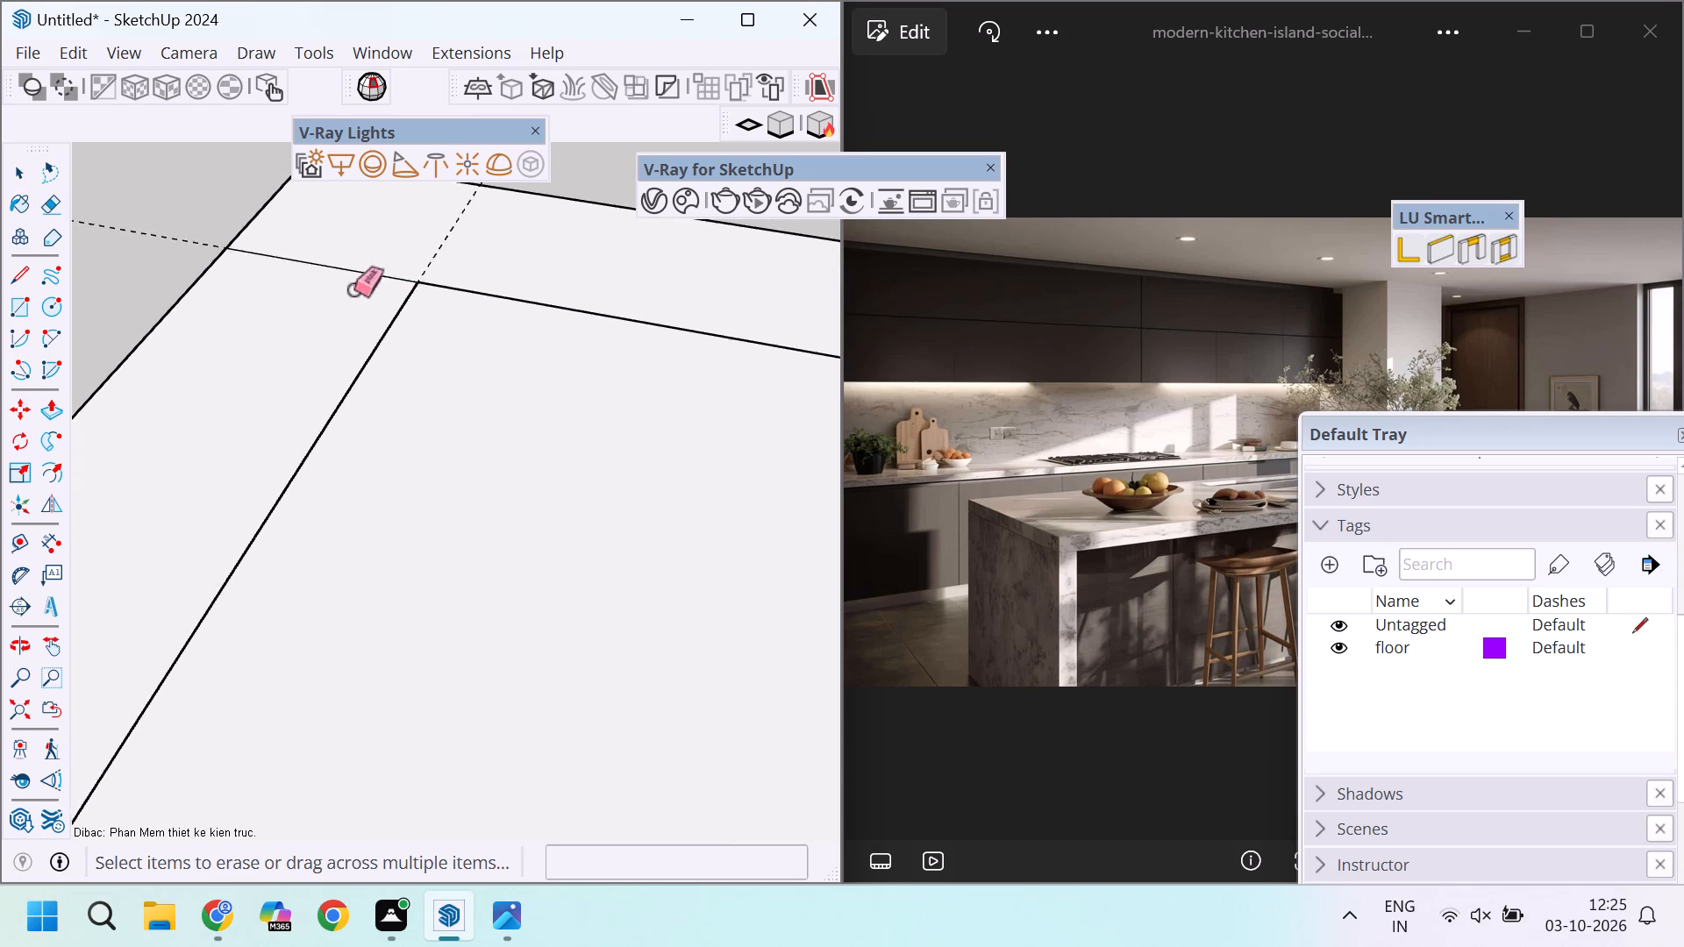
Delete the short dividing line where the two wall strips meet at the far green-axis corner.
scroll(354, 291, up, 6)
key(space)
click(361, 252)
scroll(361, 252, down, 5)
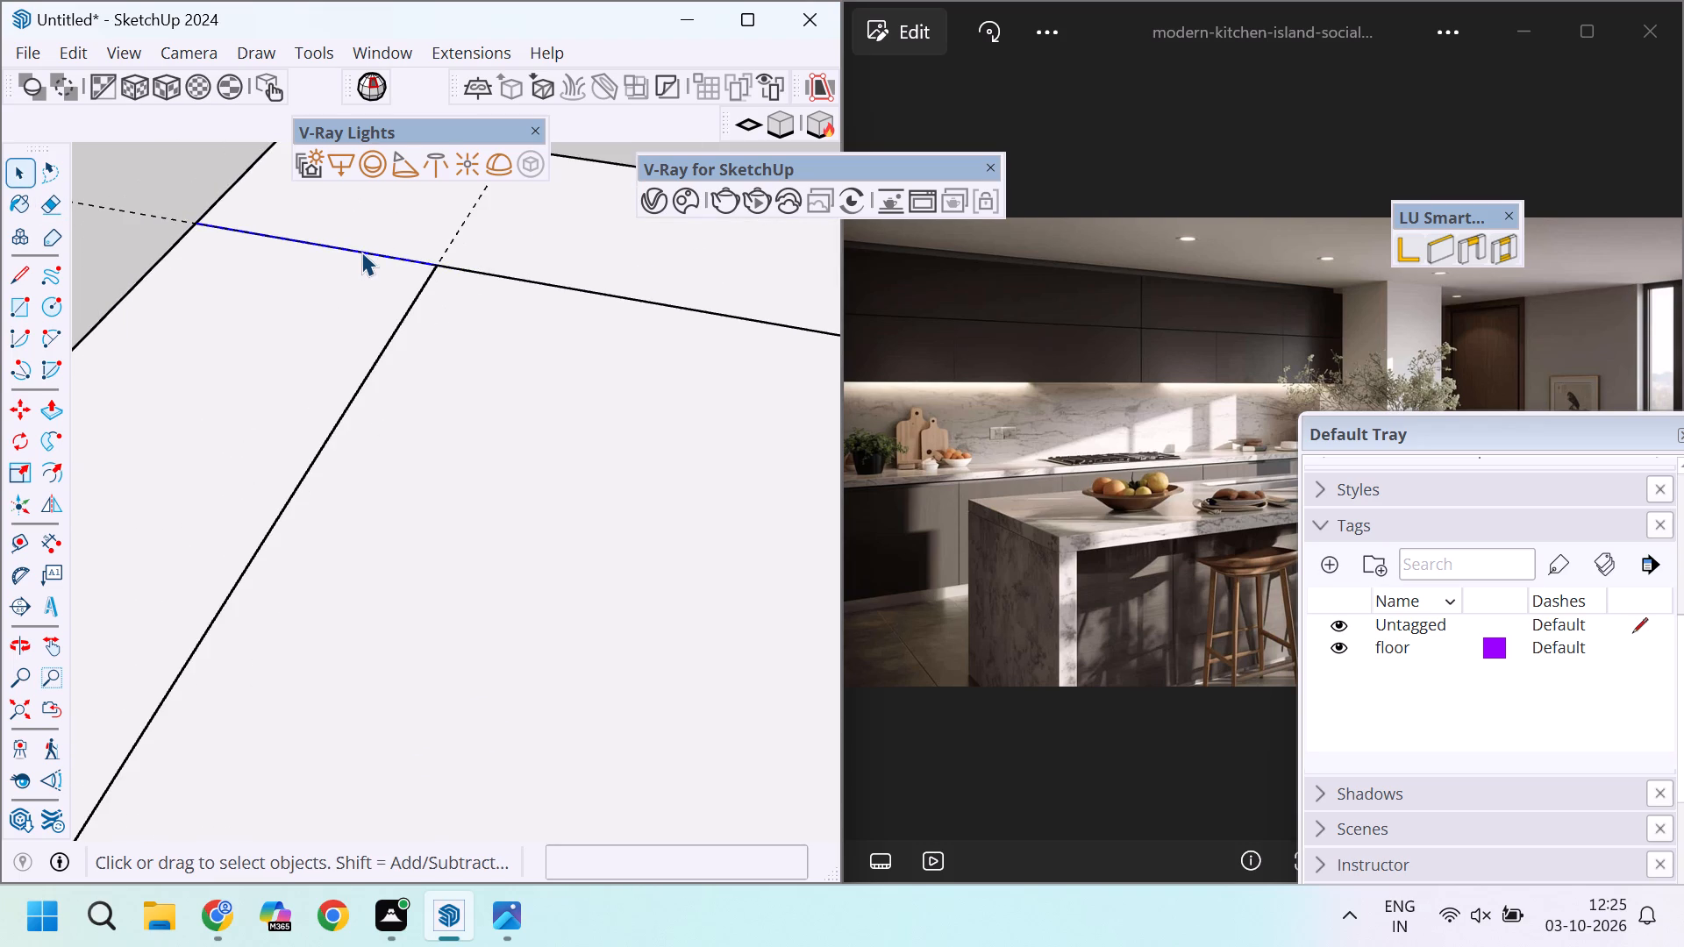
key(Home)
key(Delete)
scroll(361, 252, down, 20)
scroll(361, 252, down, 11)
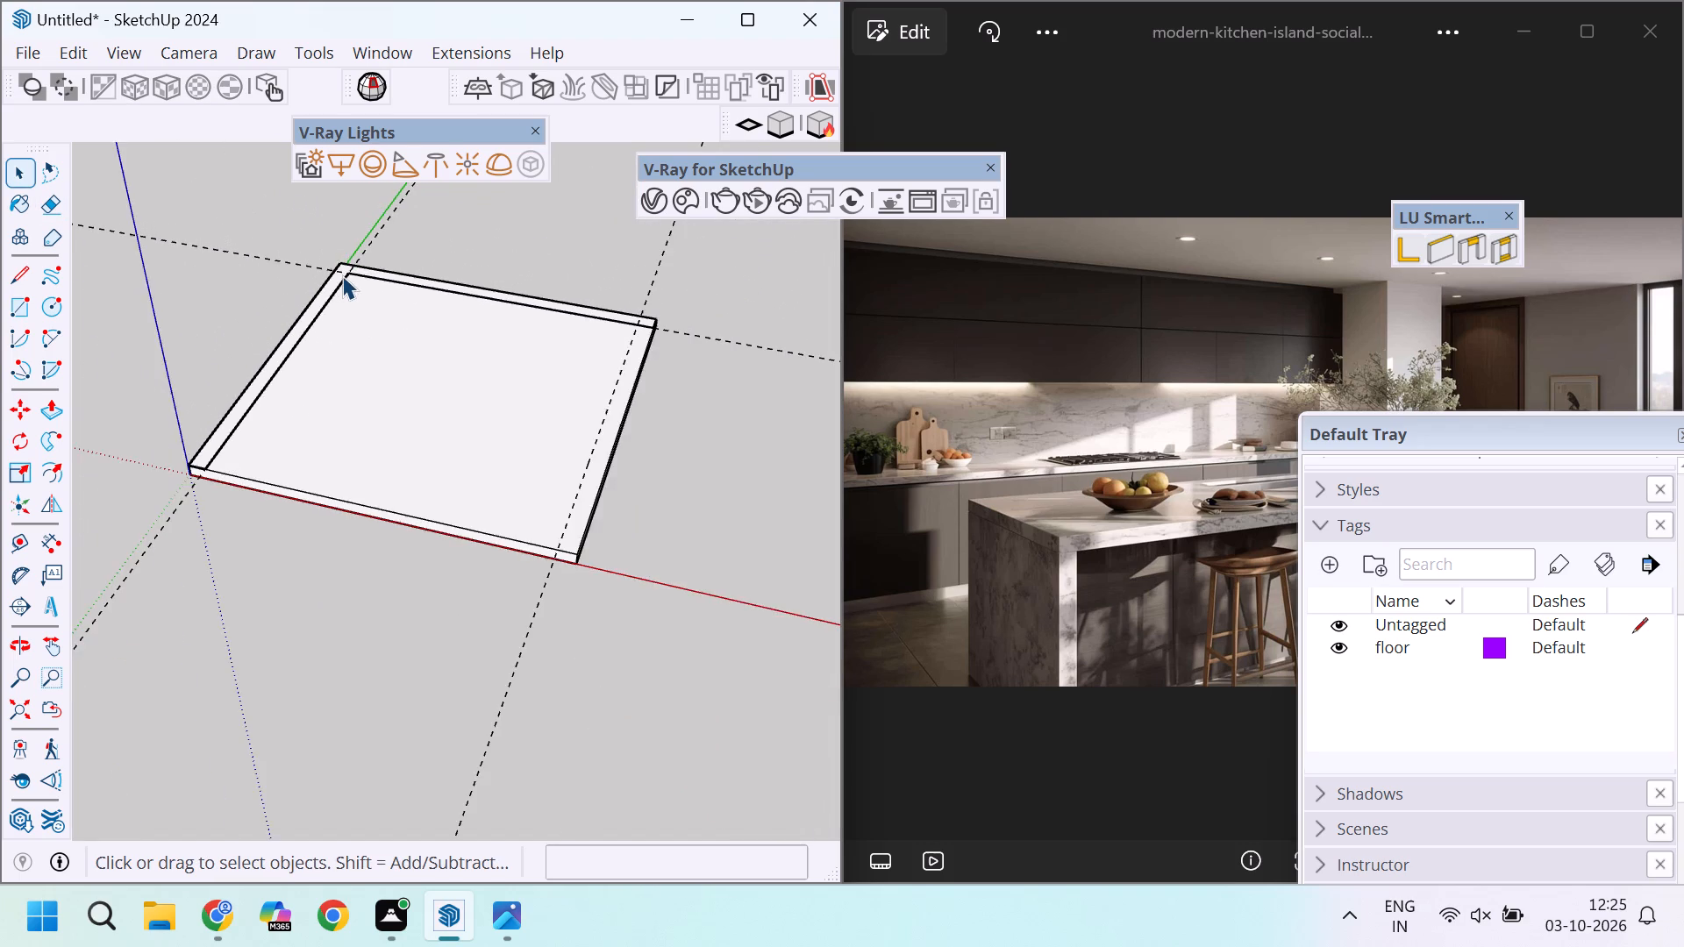
Push/Pull the merged L-shaped wall strip up 10'.
scroll(410, 276, up, 5)
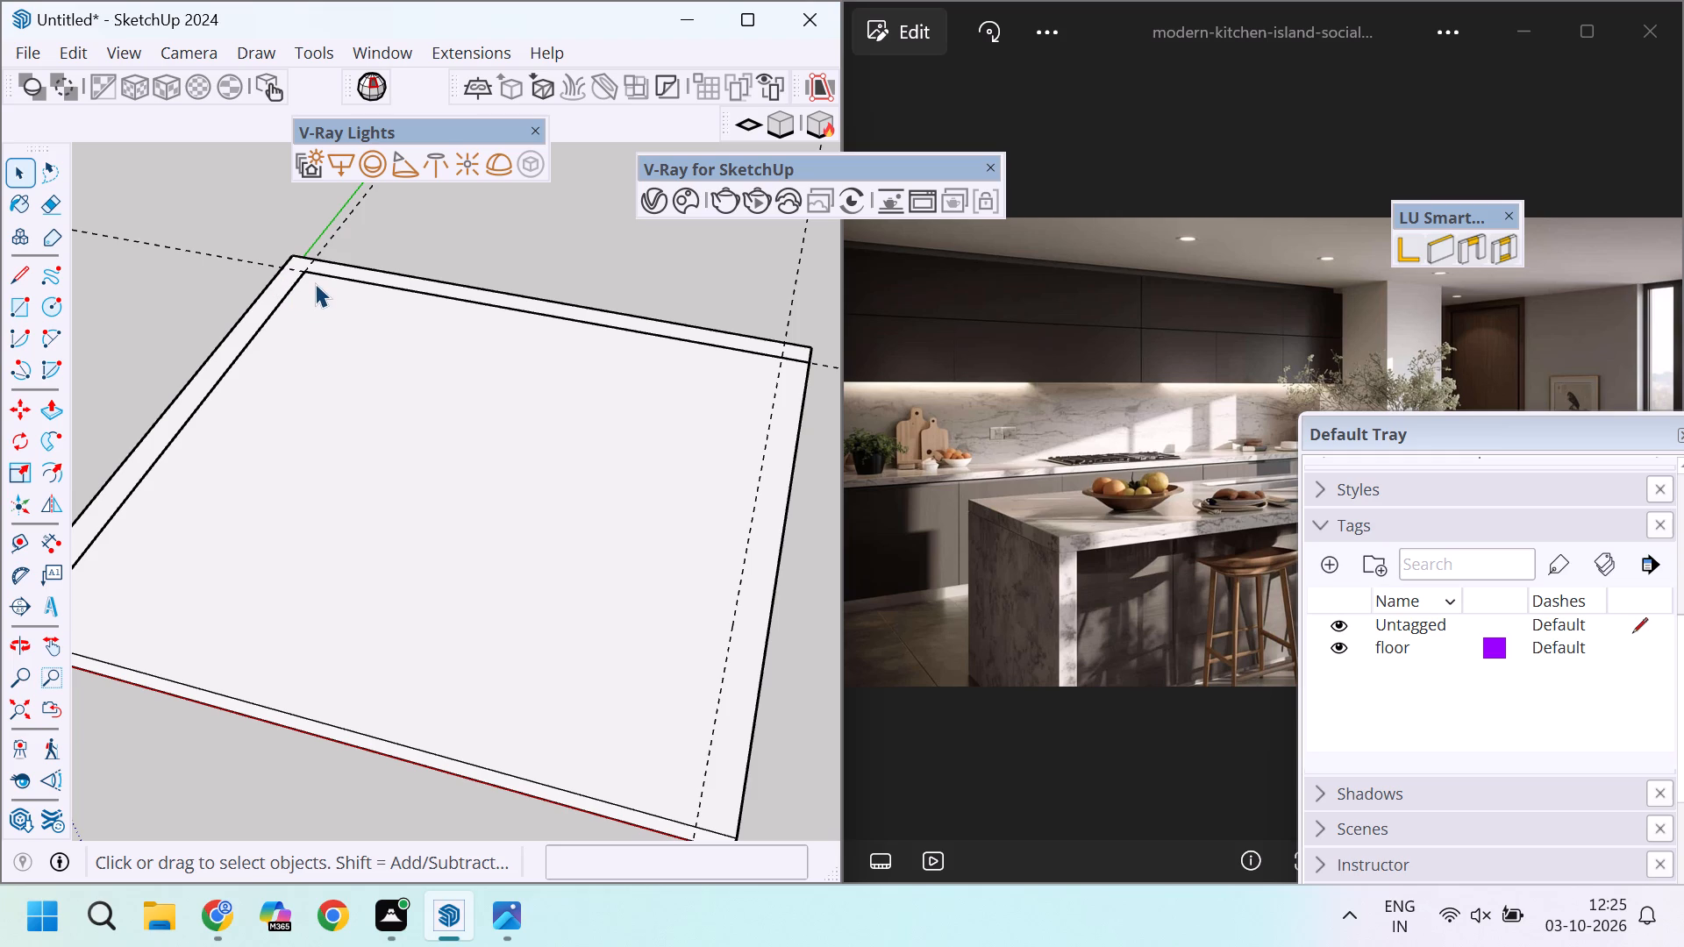
scroll(225, 302, up, 4)
scroll(246, 323, down, 7)
scroll(359, 283, up, 6)
scroll(352, 316, down, 4)
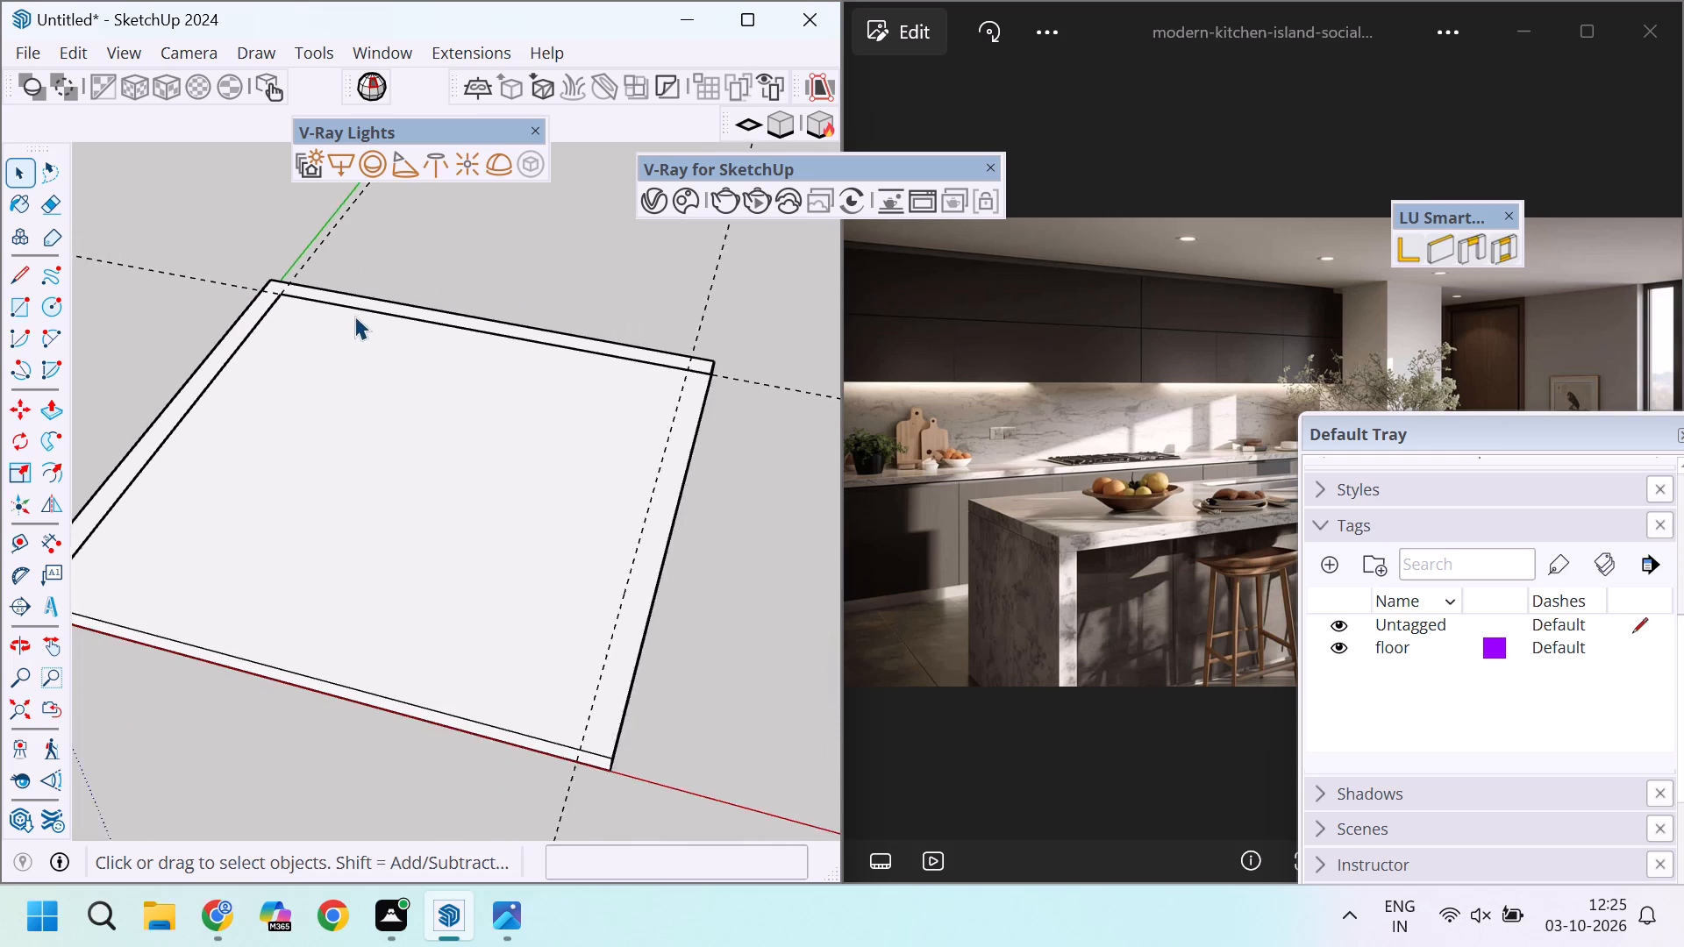
key(p)
scroll(364, 300, up, 8)
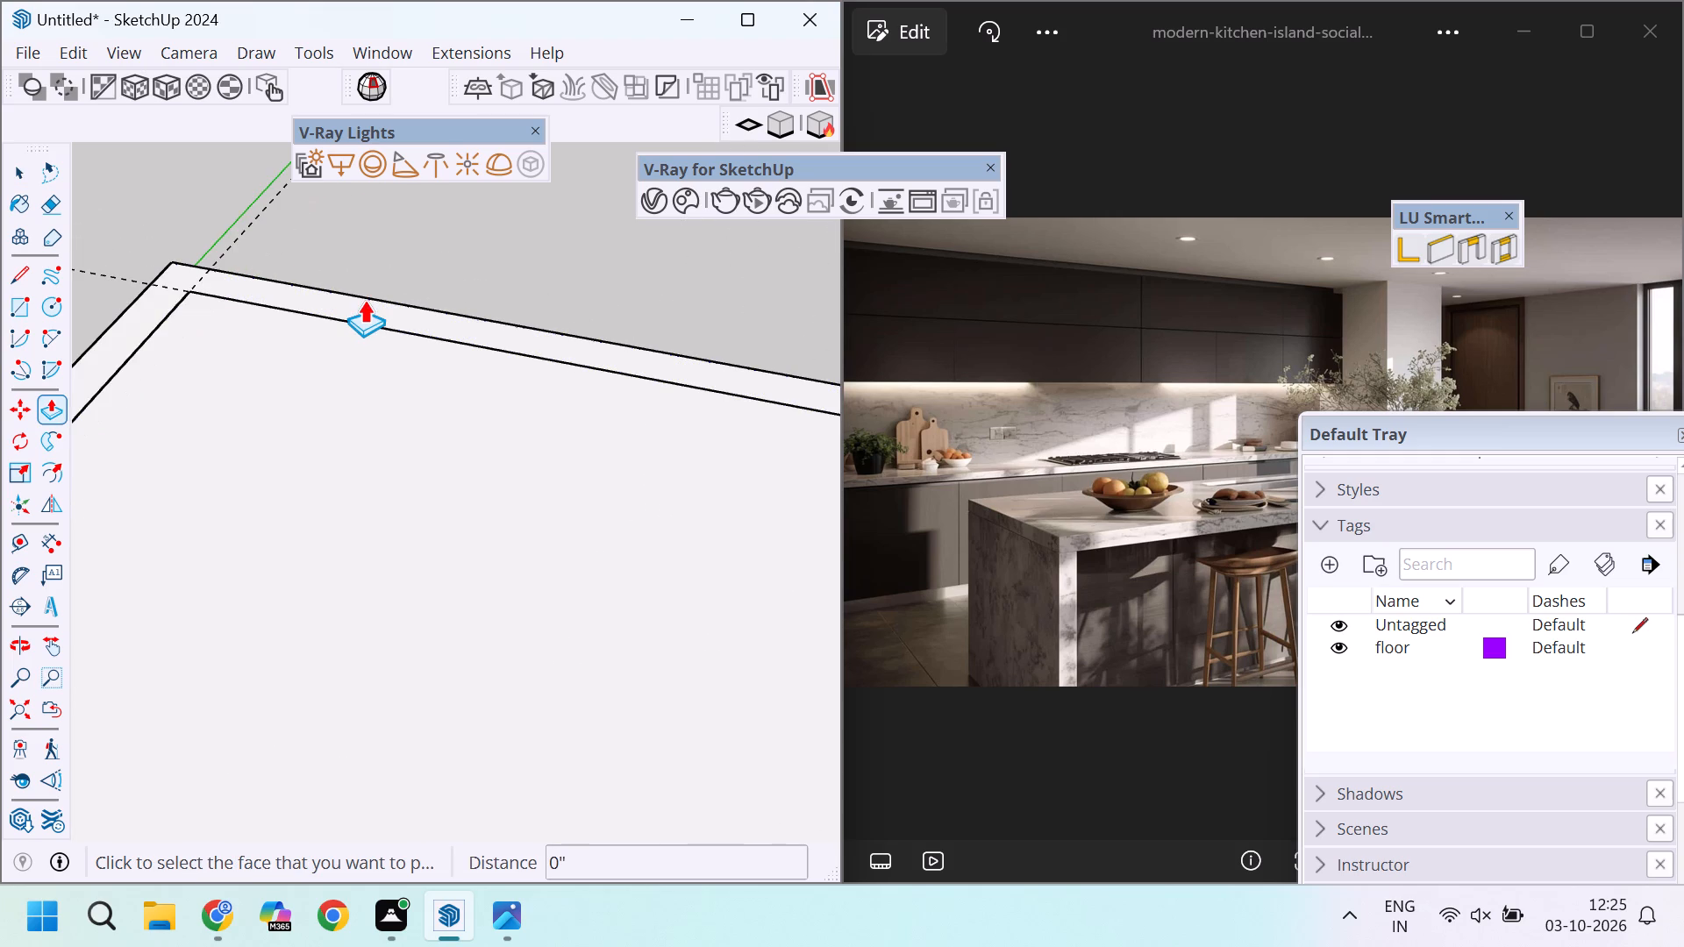
scroll(358, 305, up, 4)
click(358, 304)
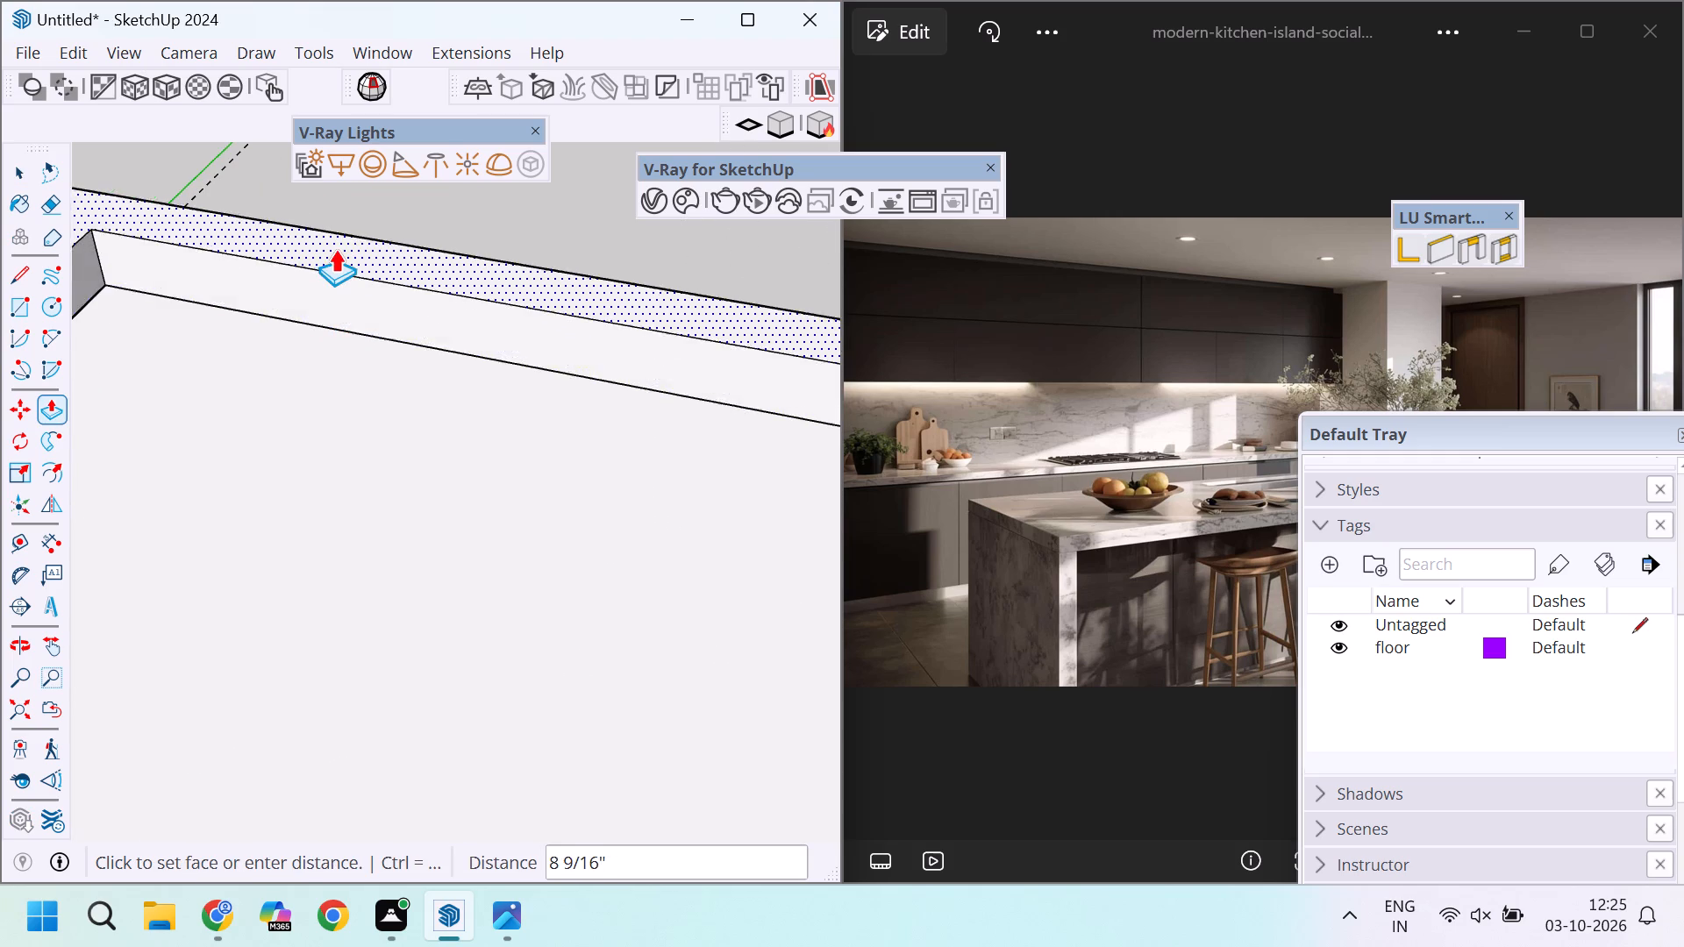
scroll(335, 249, down, 18)
text(10')
key(Return)
key(space)
scroll(335, 249, down, 7)
scroll(280, 262, up, 4)
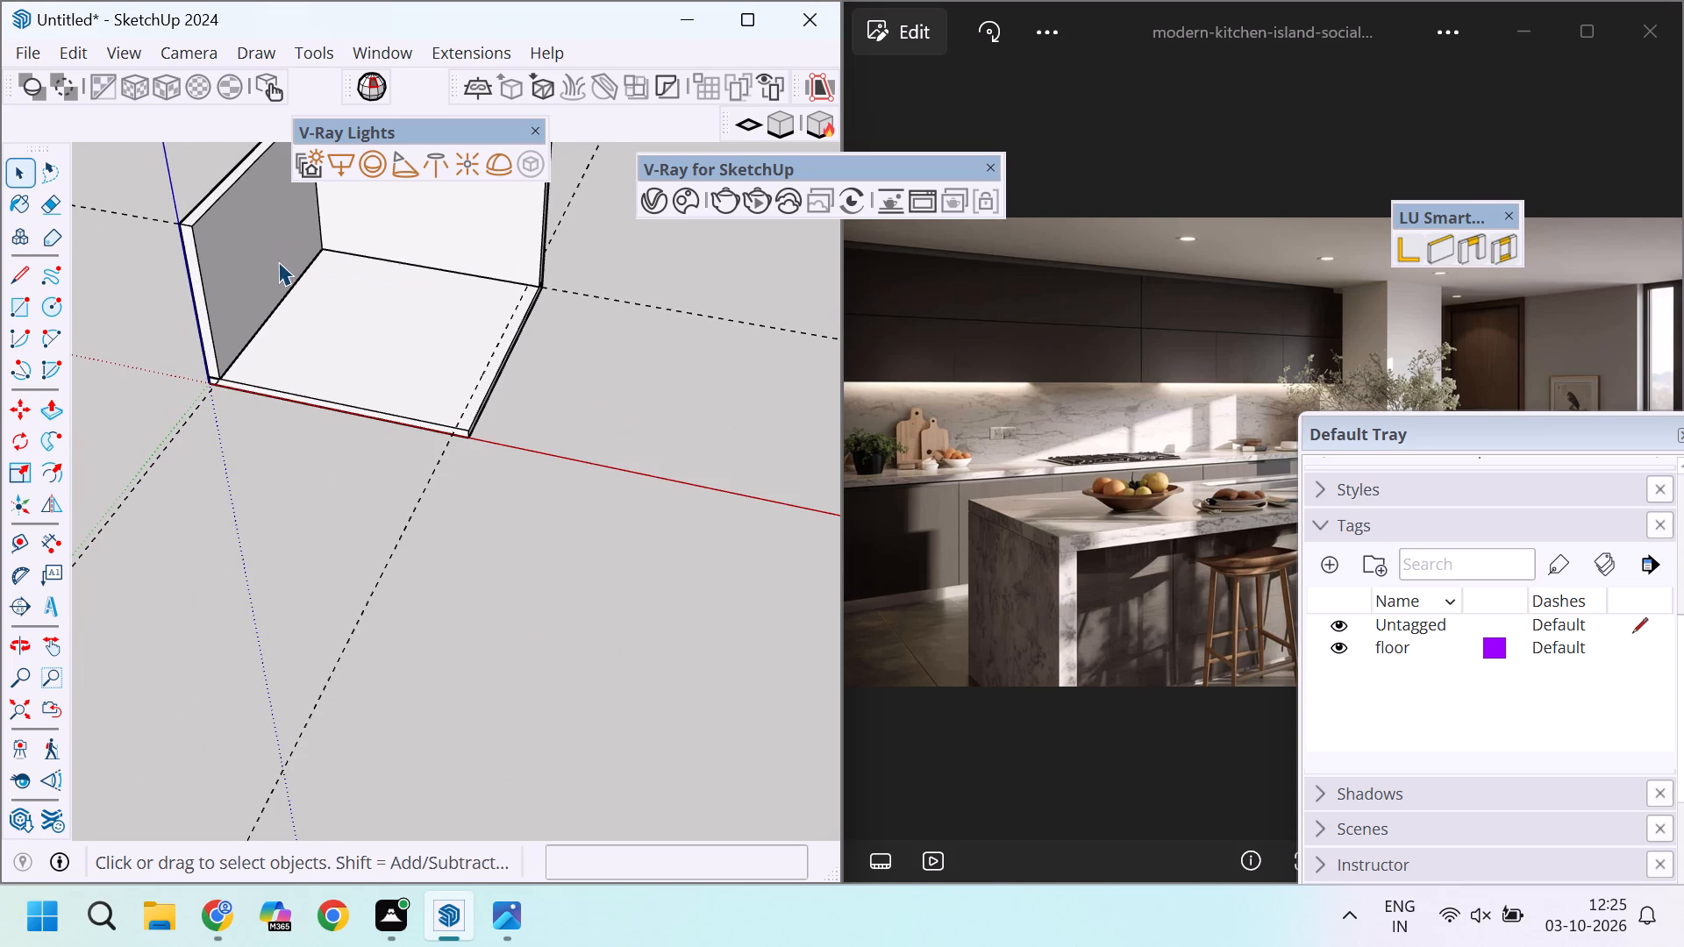
Select all the connected geometry of the raised L-shaped walls and make it a group.
triple_click(278, 261)
right_click(278, 260)
click(406, 248)
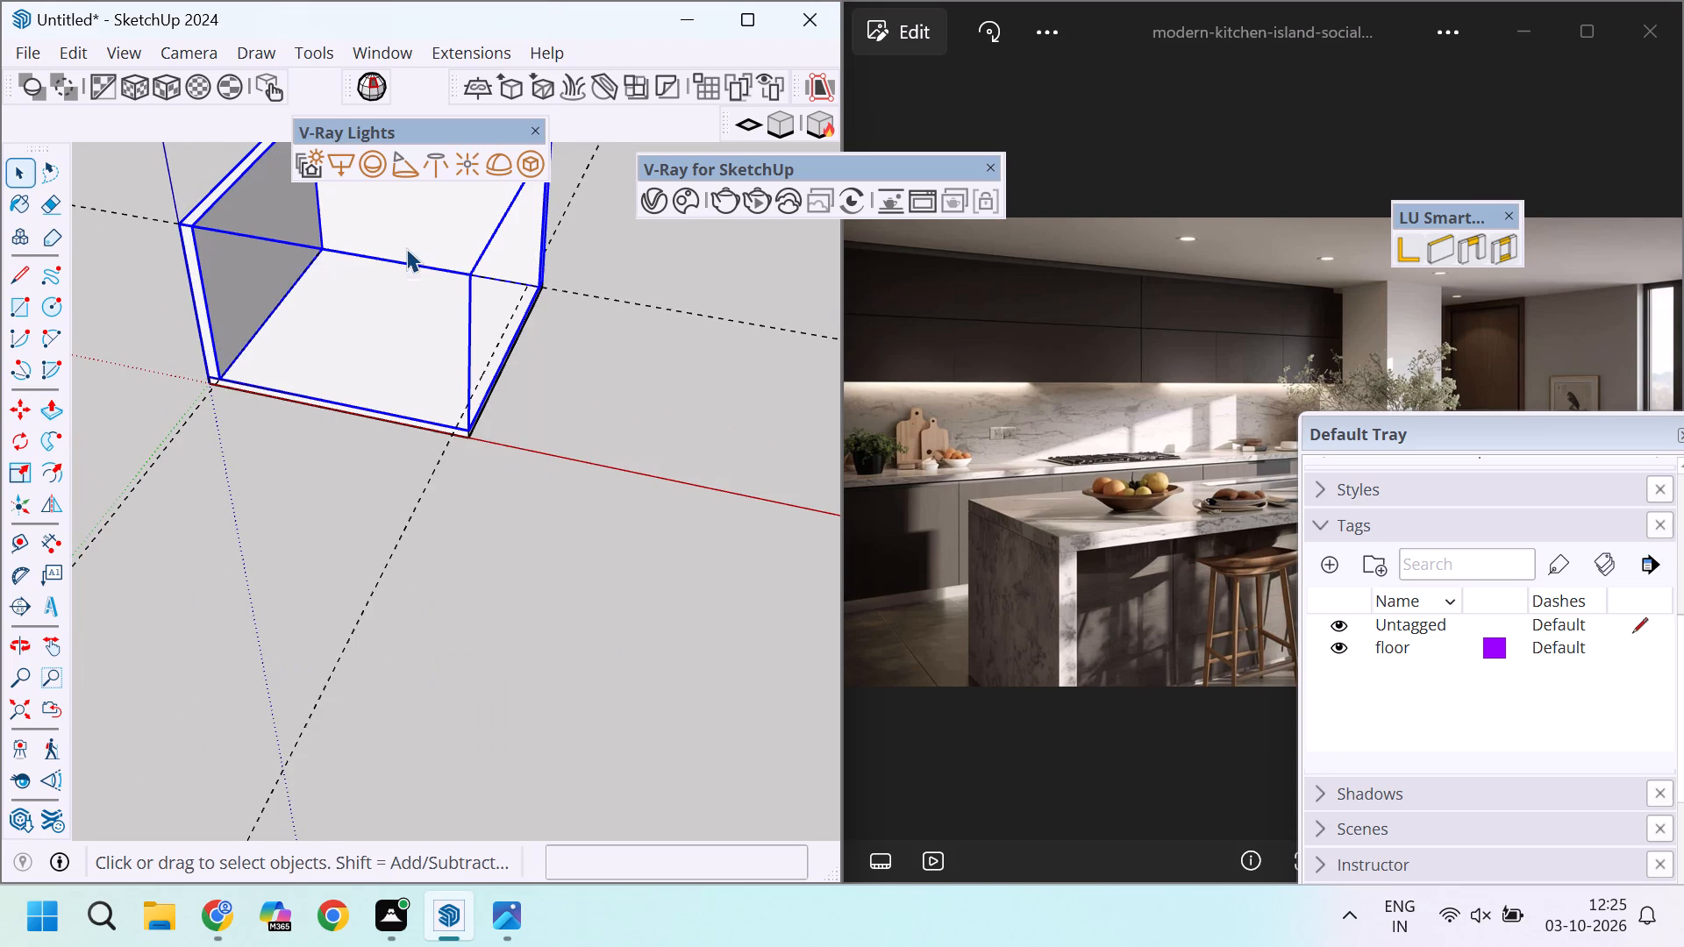
Add a new tag named wall1.
click(1324, 558)
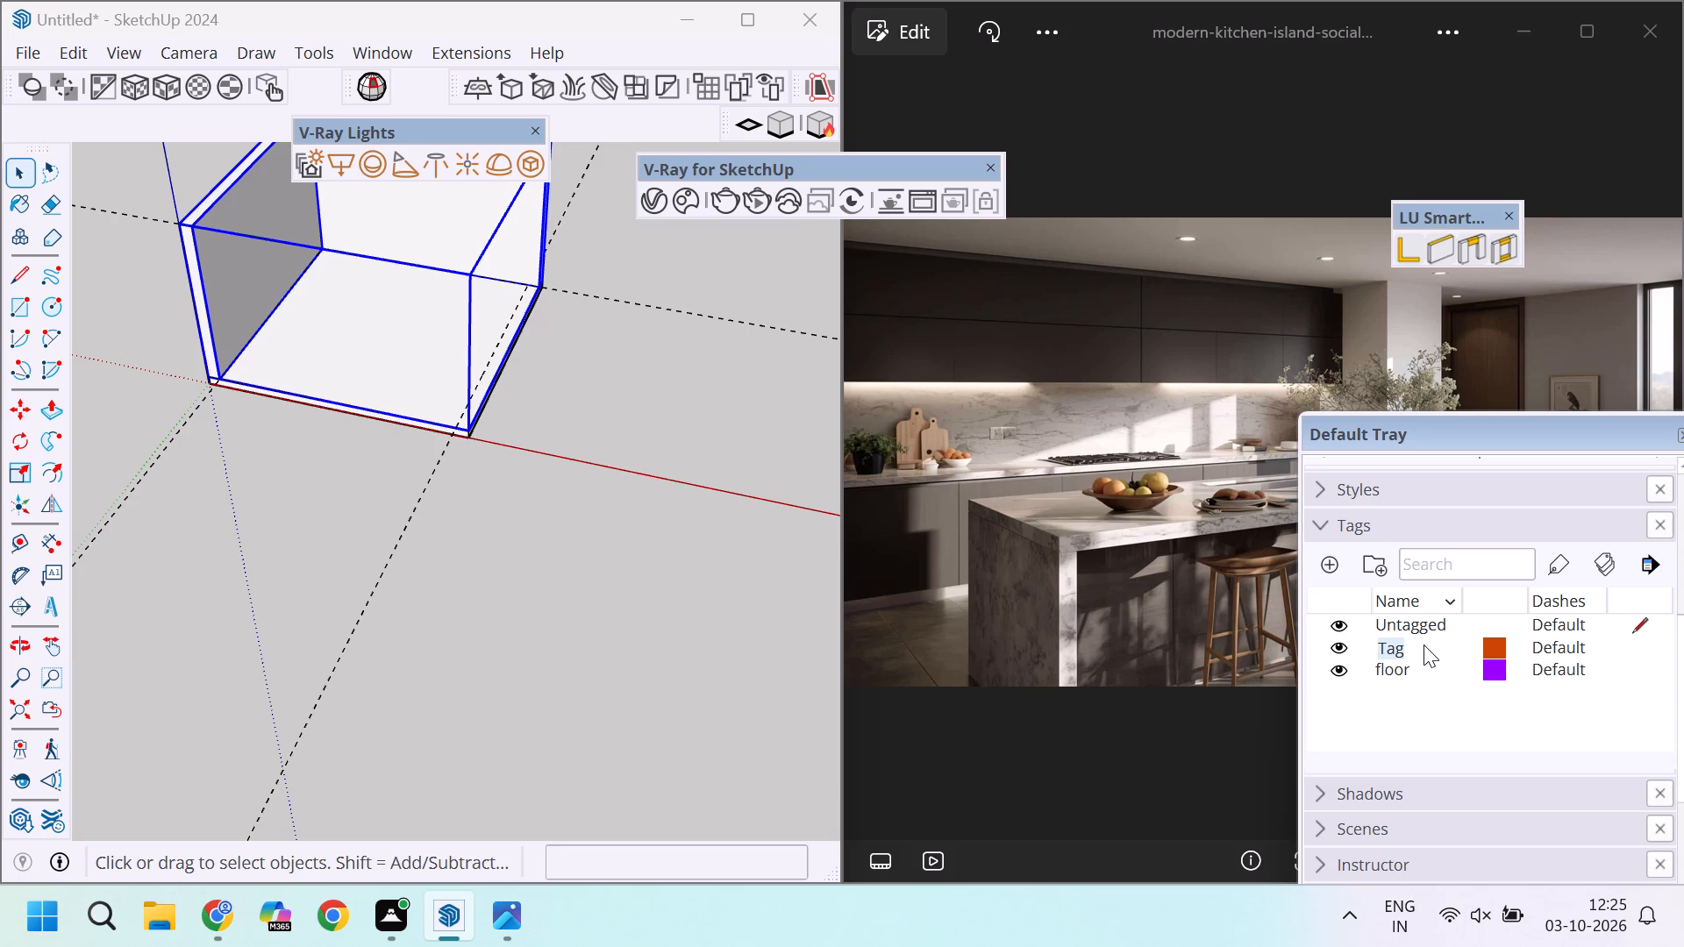
text(walla)
key(BackSpace)
key(1)
click(1441, 701)
Add another tag named wall2.
click(1325, 567)
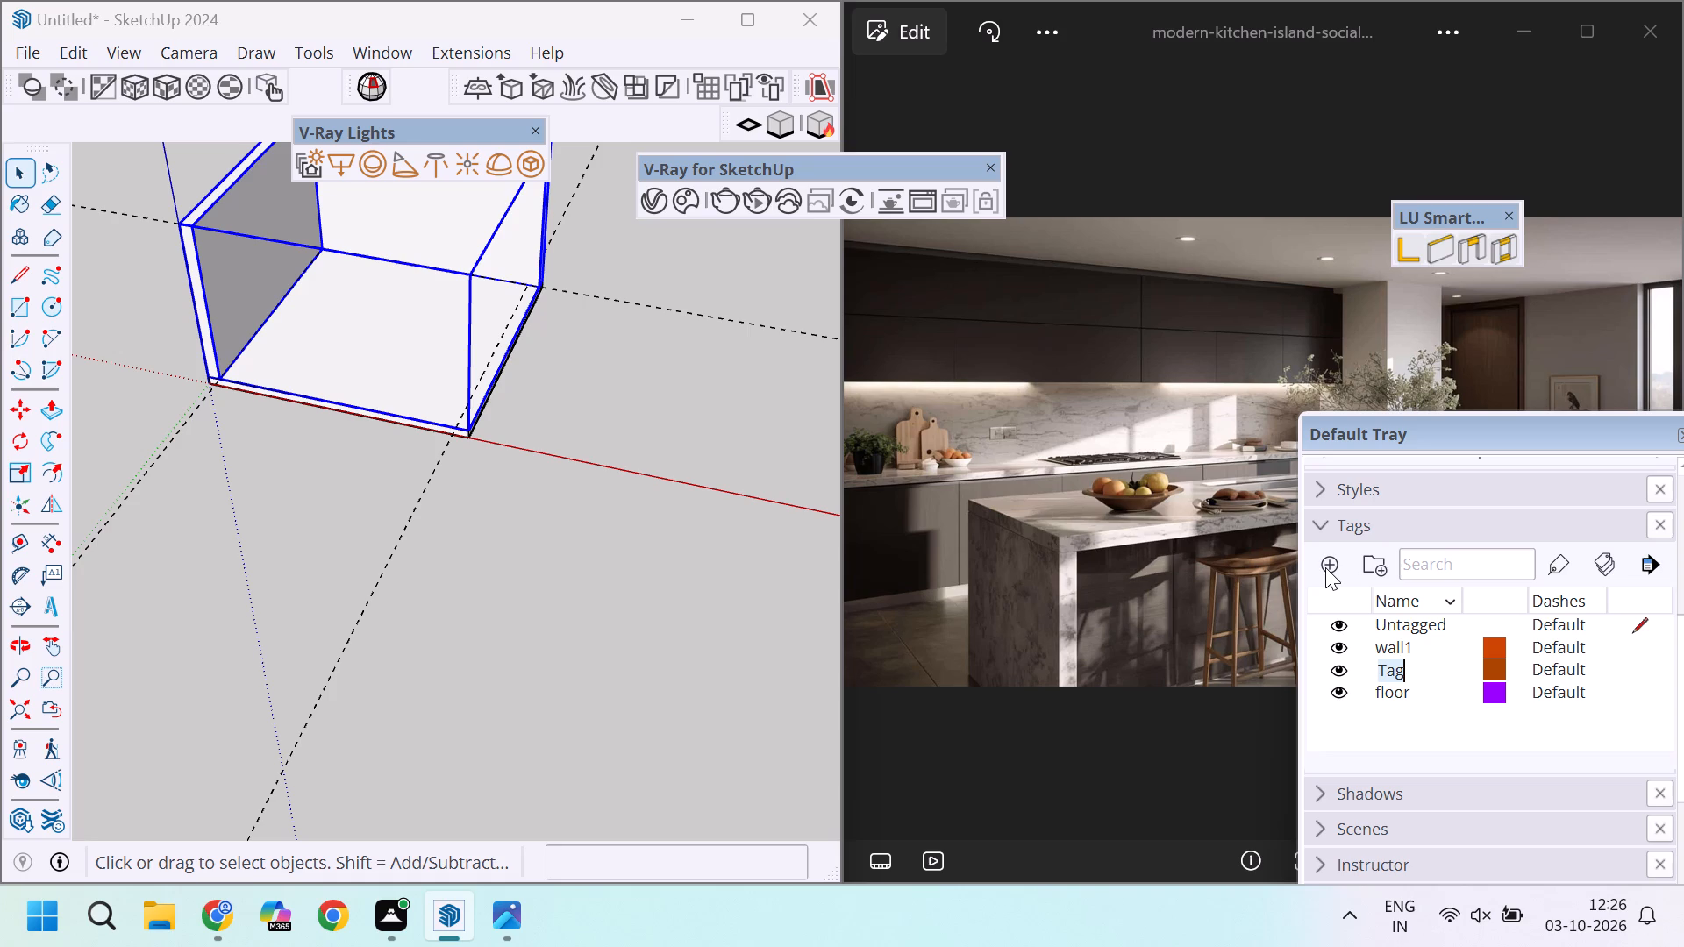
text(wallw)
key(BackSpace)
key(2)
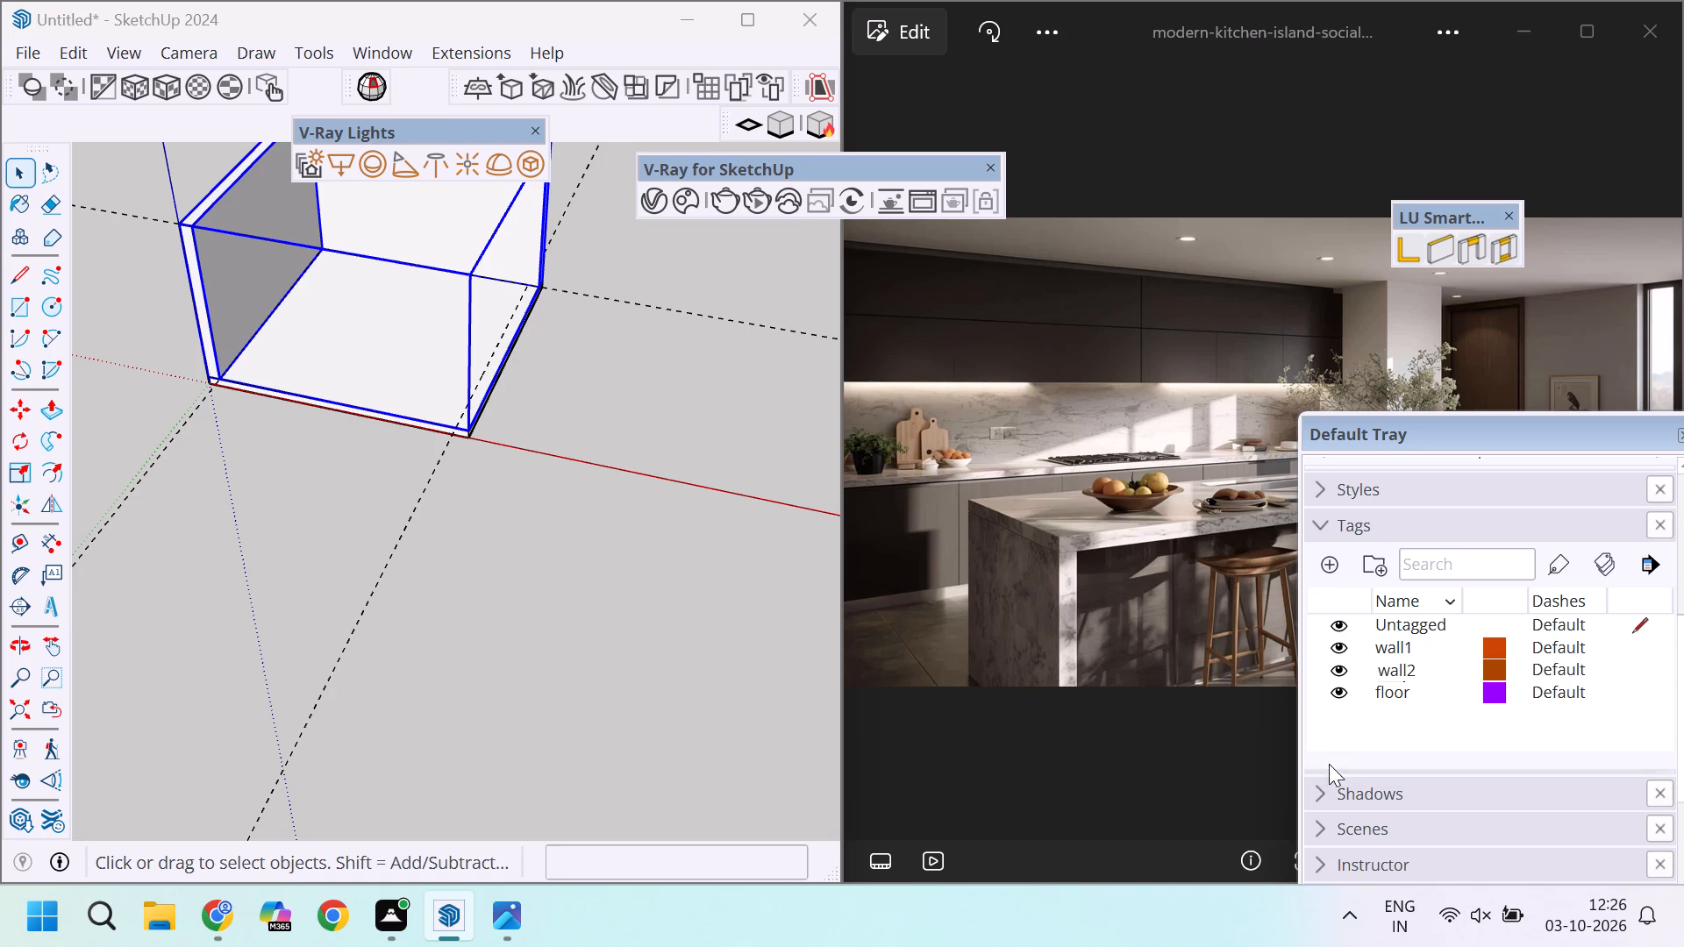
click(1424, 644)
Rename the wall1 tag as wall1&2.
click(1403, 665)
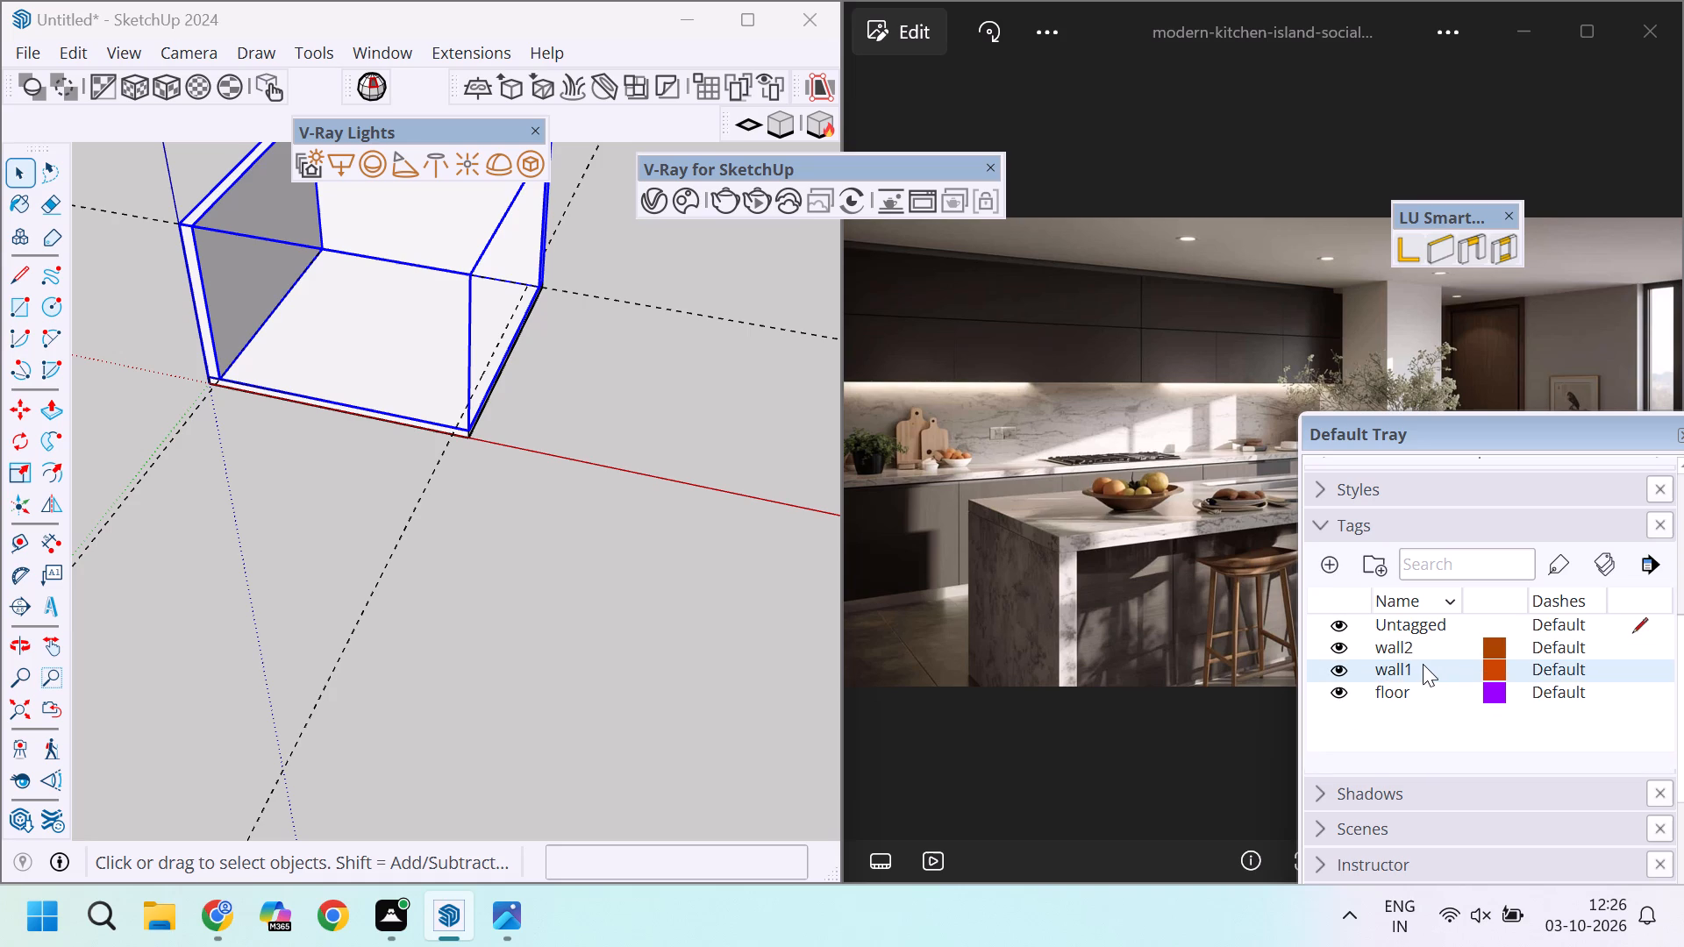
double_click(1423, 664)
key(shift+ampersand)
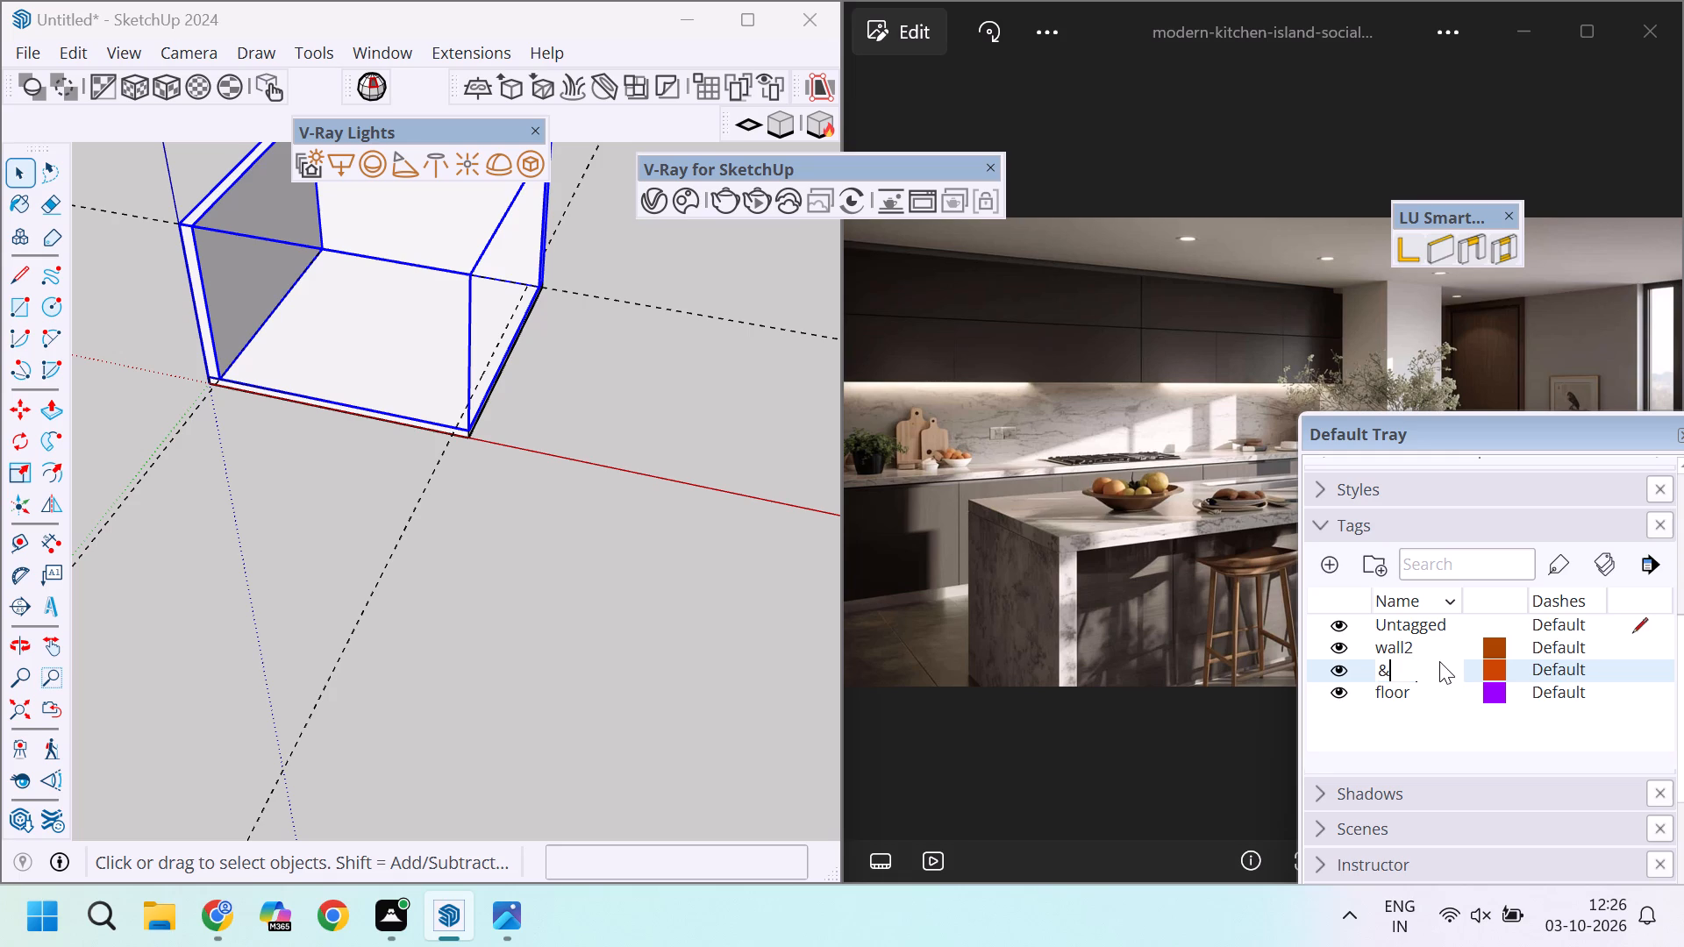
key(BackSpace)
text(wall)
key(1)
text(&2)
click(1361, 736)
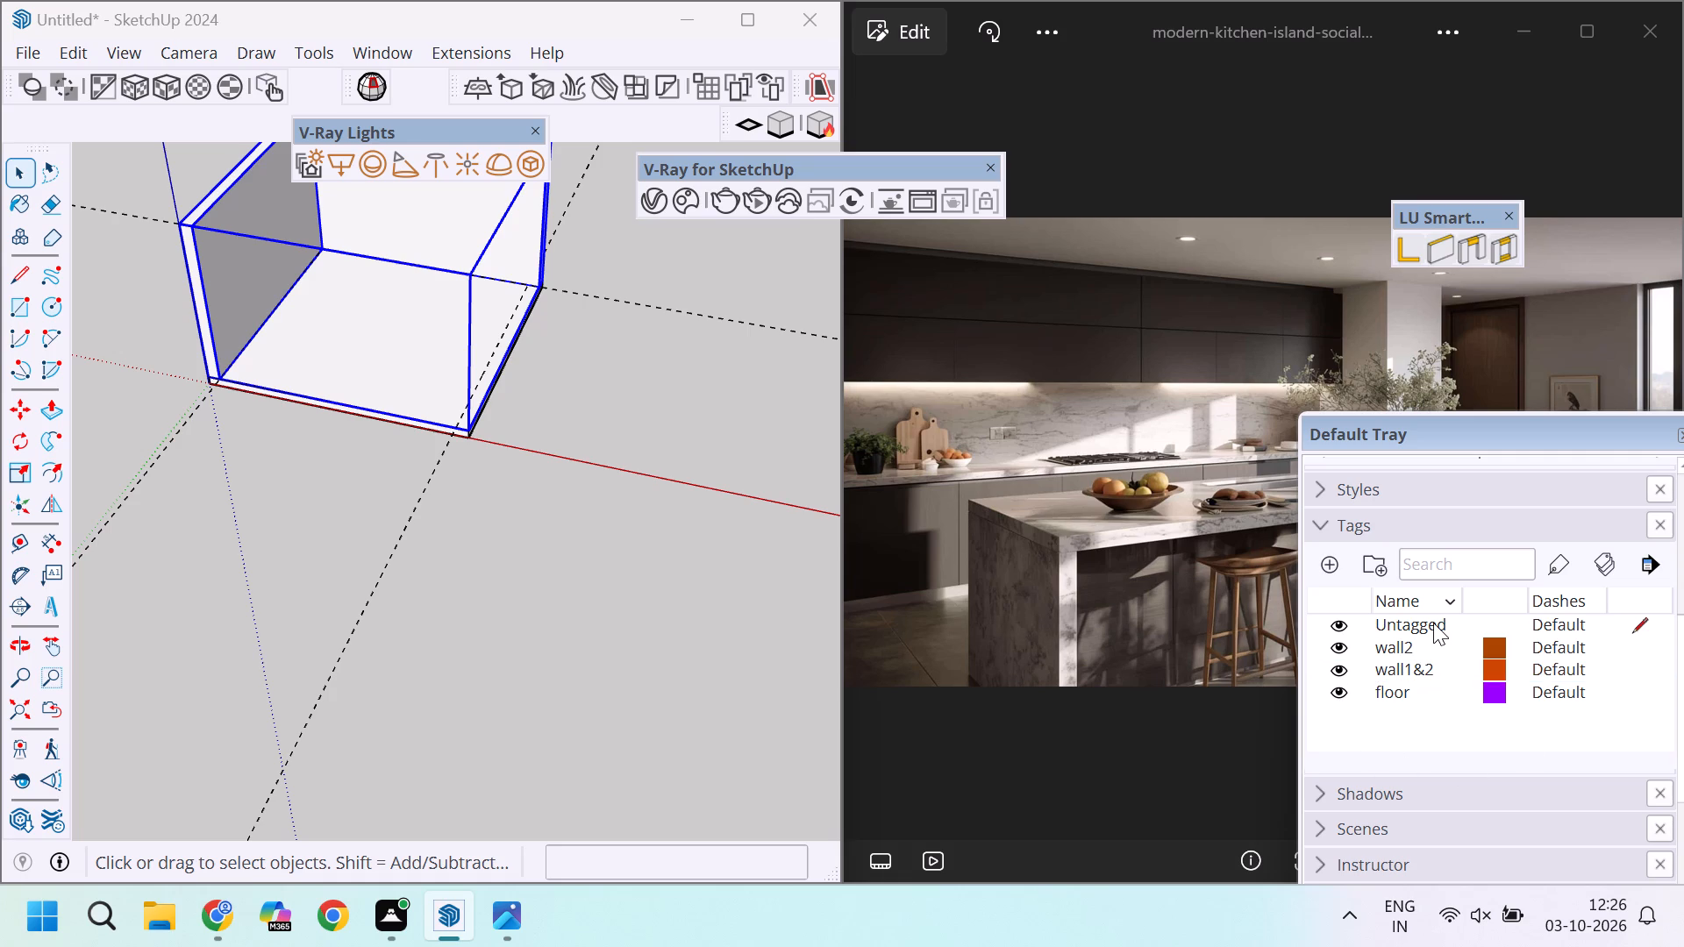
Rename the wall2 tag as wall3.
click(1407, 655)
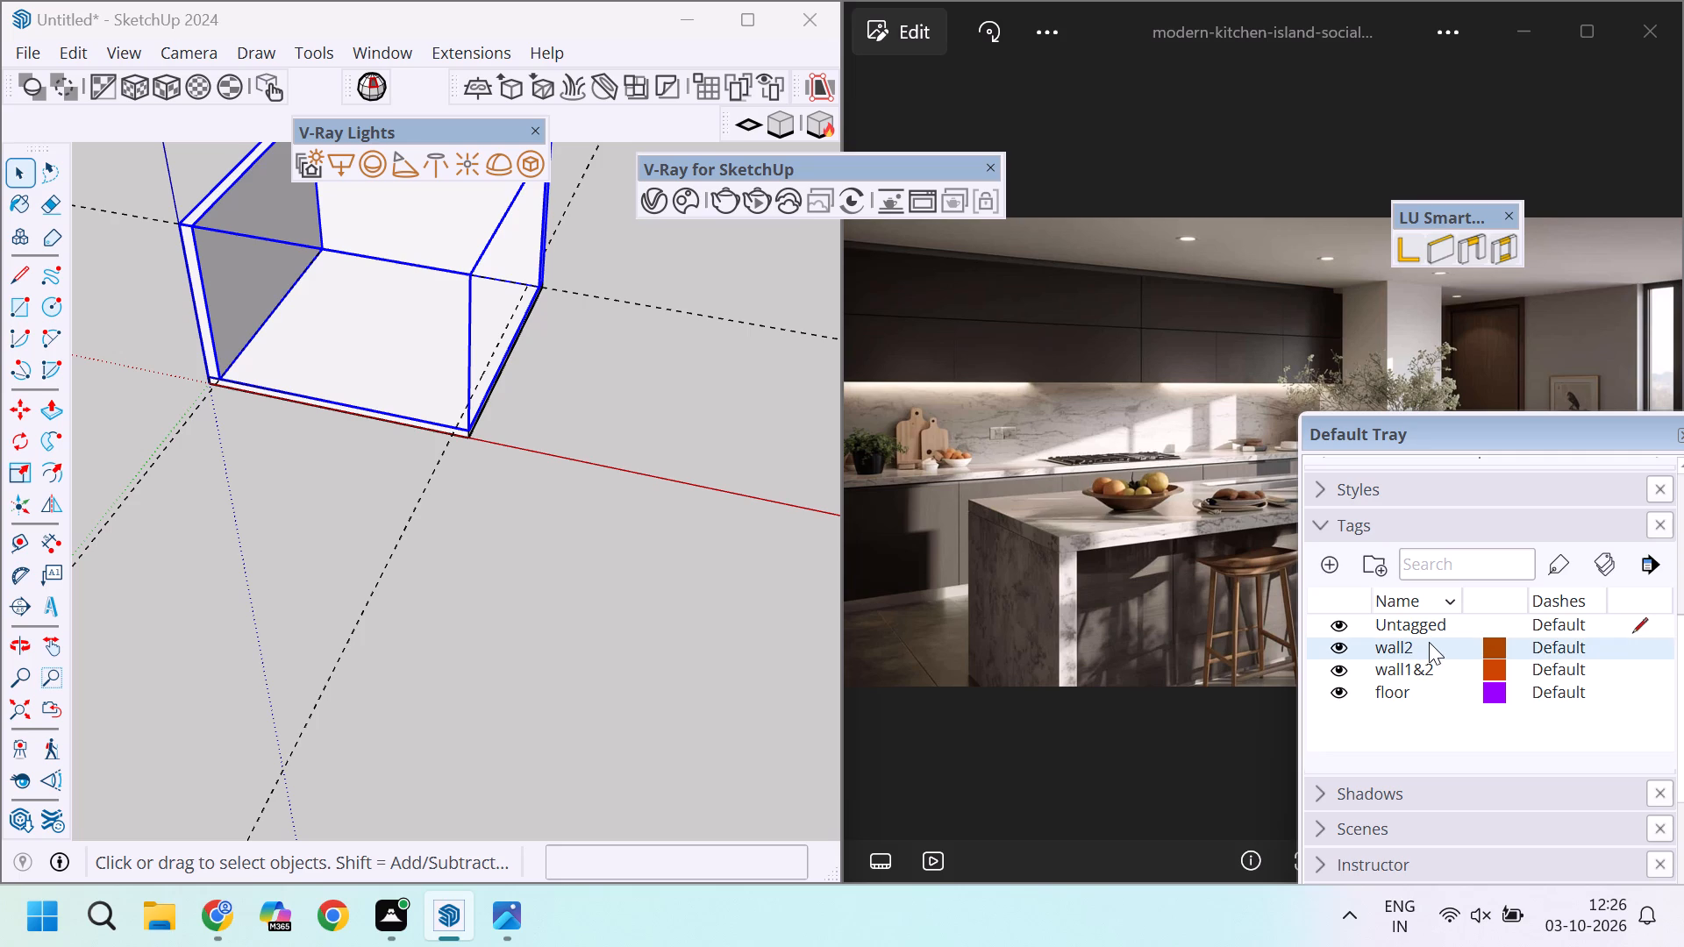
click(1429, 642)
double_click(1429, 644)
key(BackSpace)
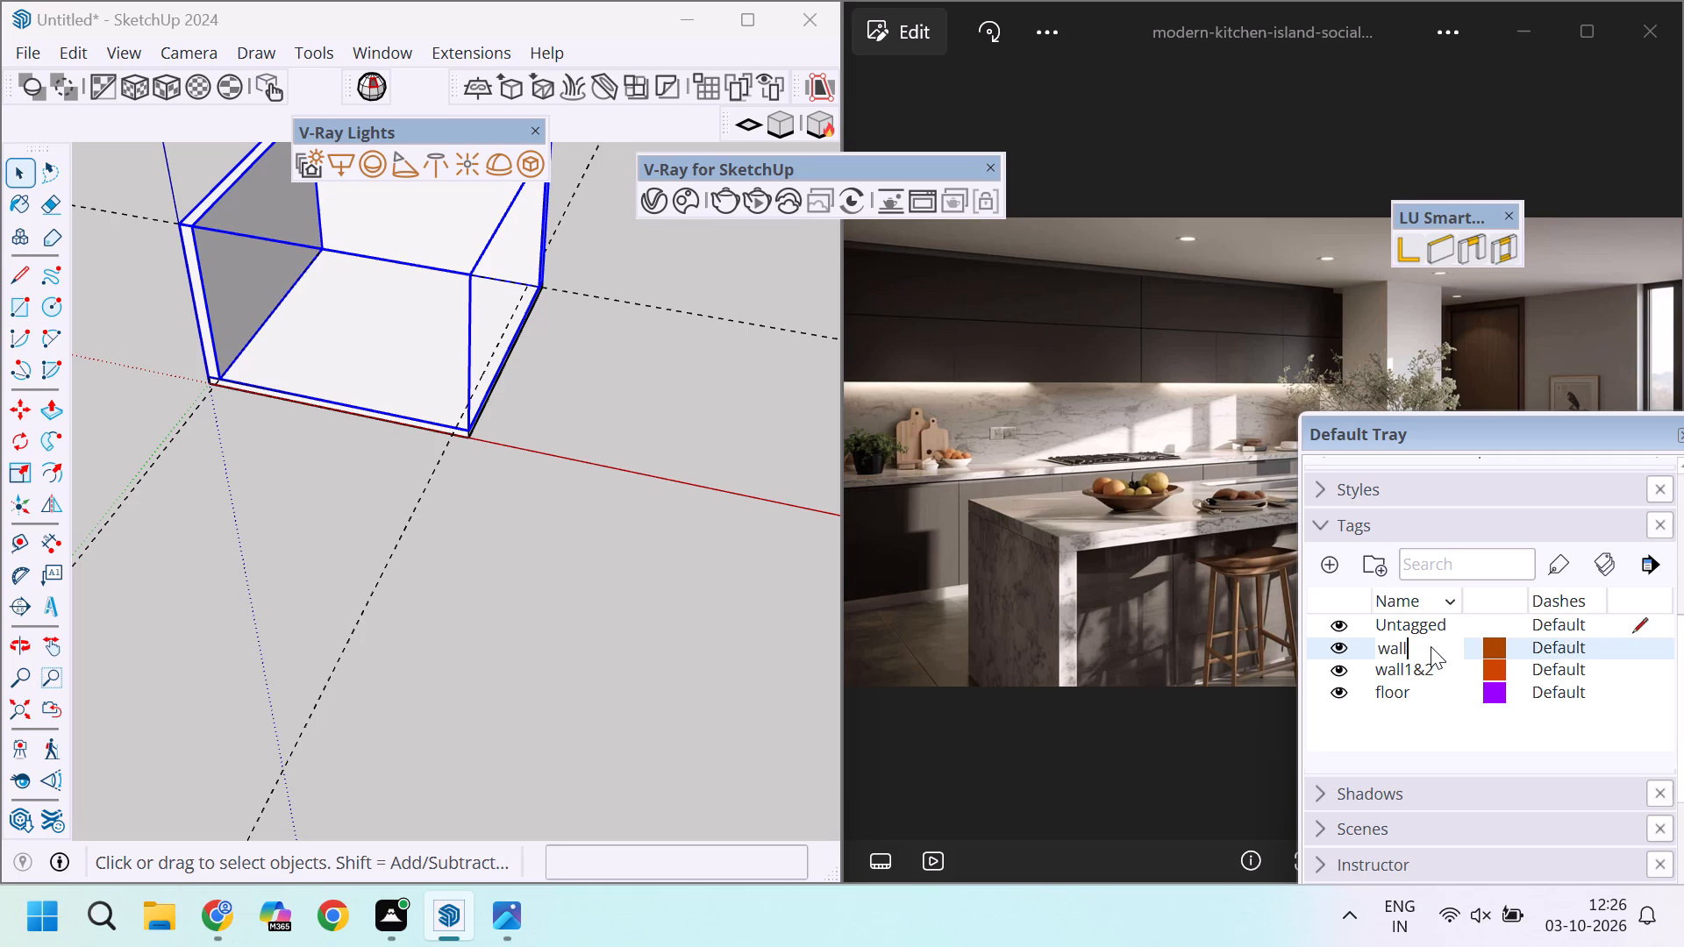
key(3)
click(1438, 746)
Assign the wall1&2 tag to the grouped L-shaped walls.
scroll(1317, 727, down, 3)
scroll(1351, 697, up, 4)
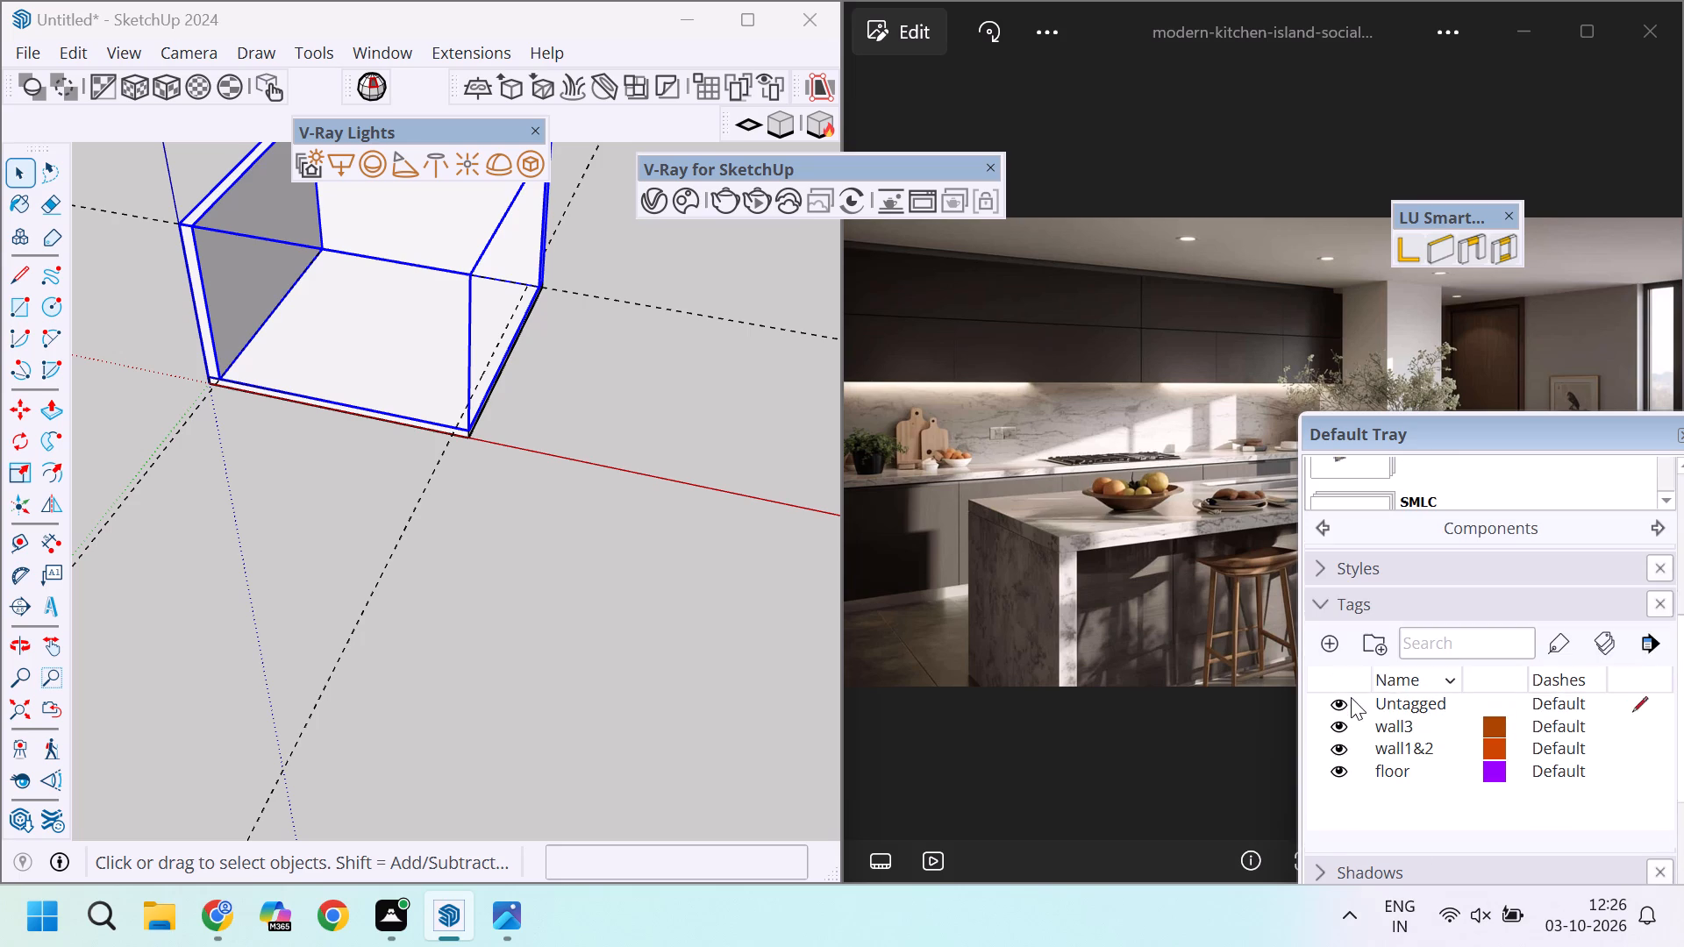
click(1400, 748)
click(1559, 646)
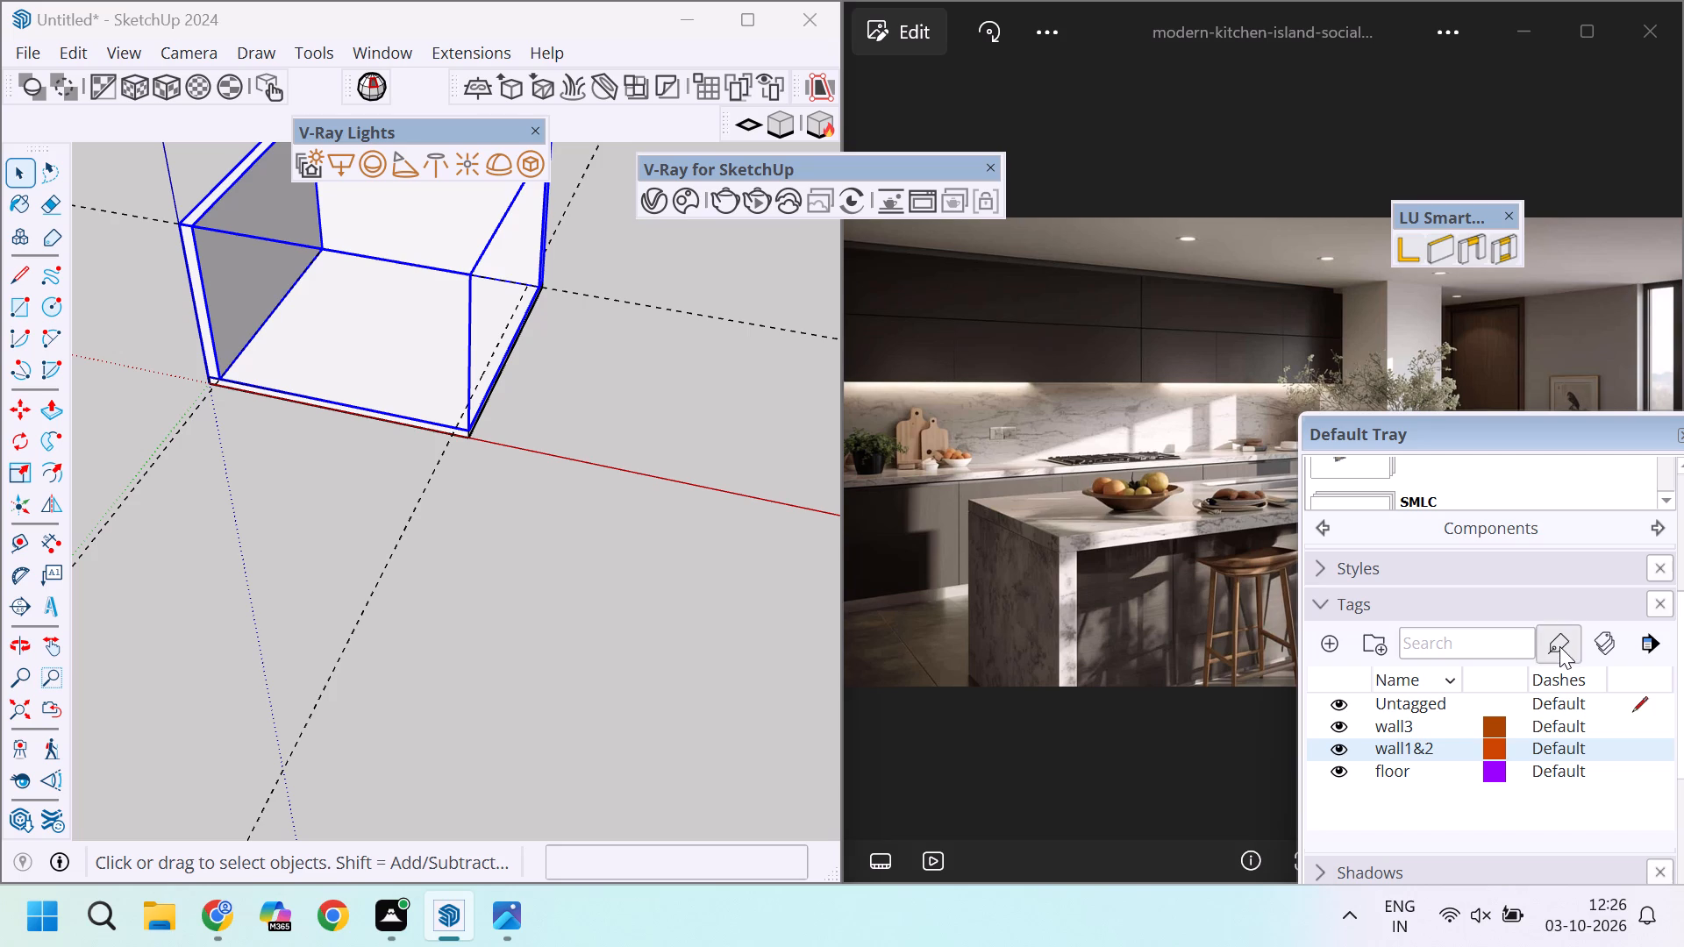
click(210, 225)
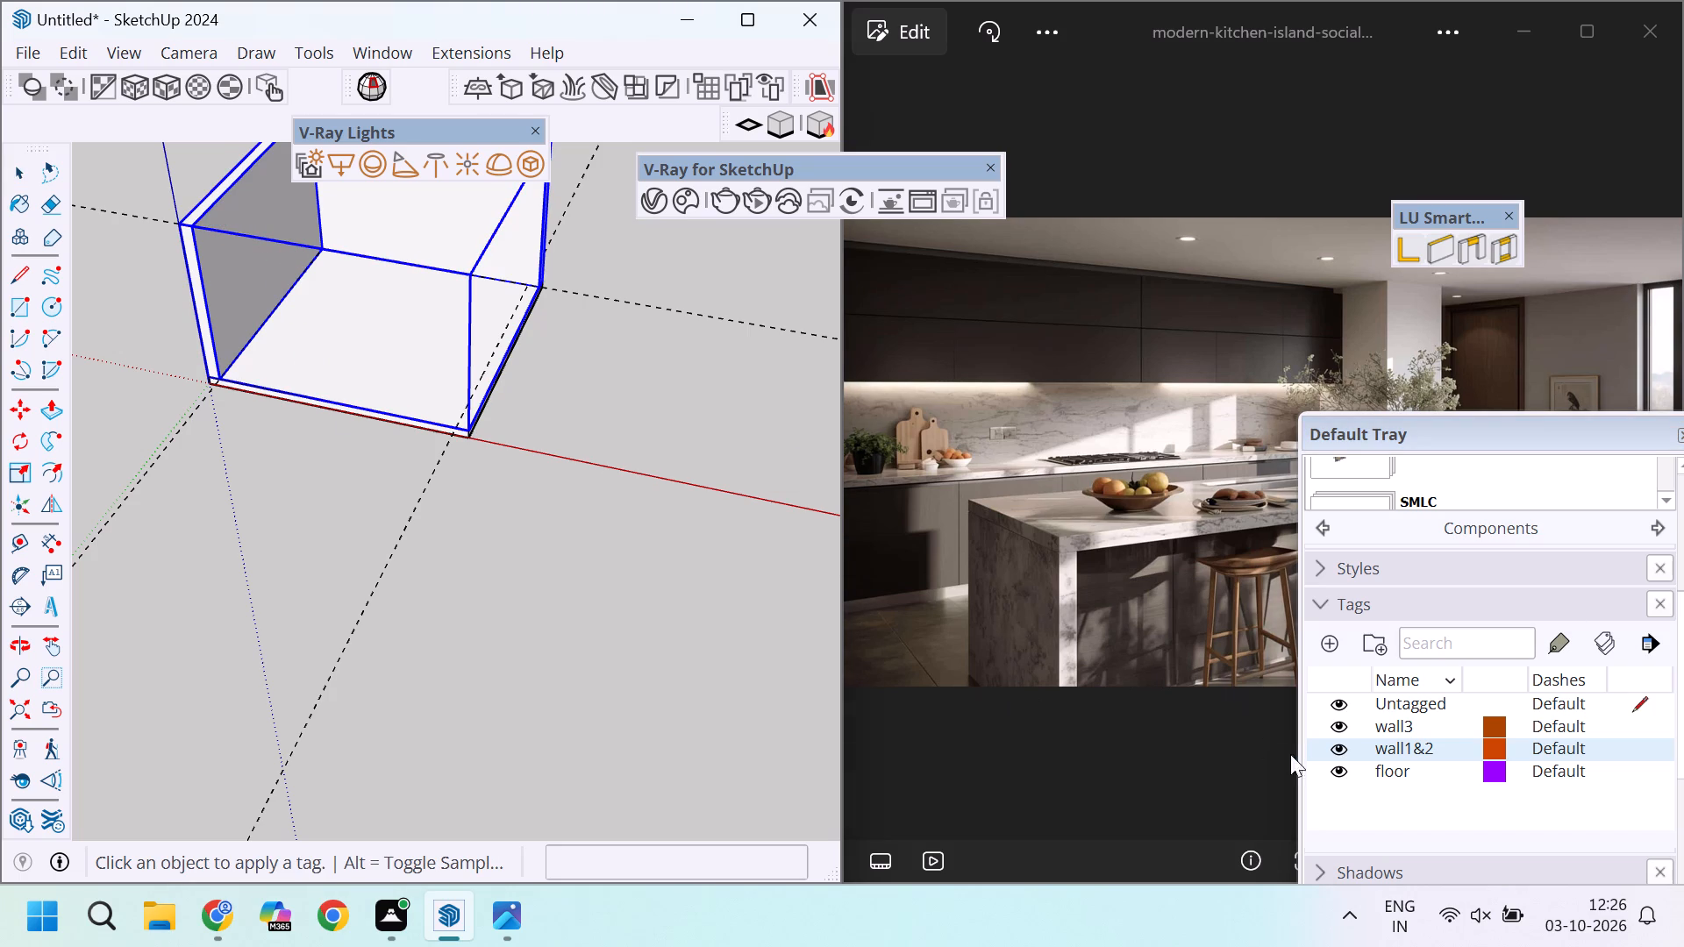
Switch the wall1&2 tag's visibility off and on to check the tagging, and clear the selection.
click(1339, 740)
click(1340, 745)
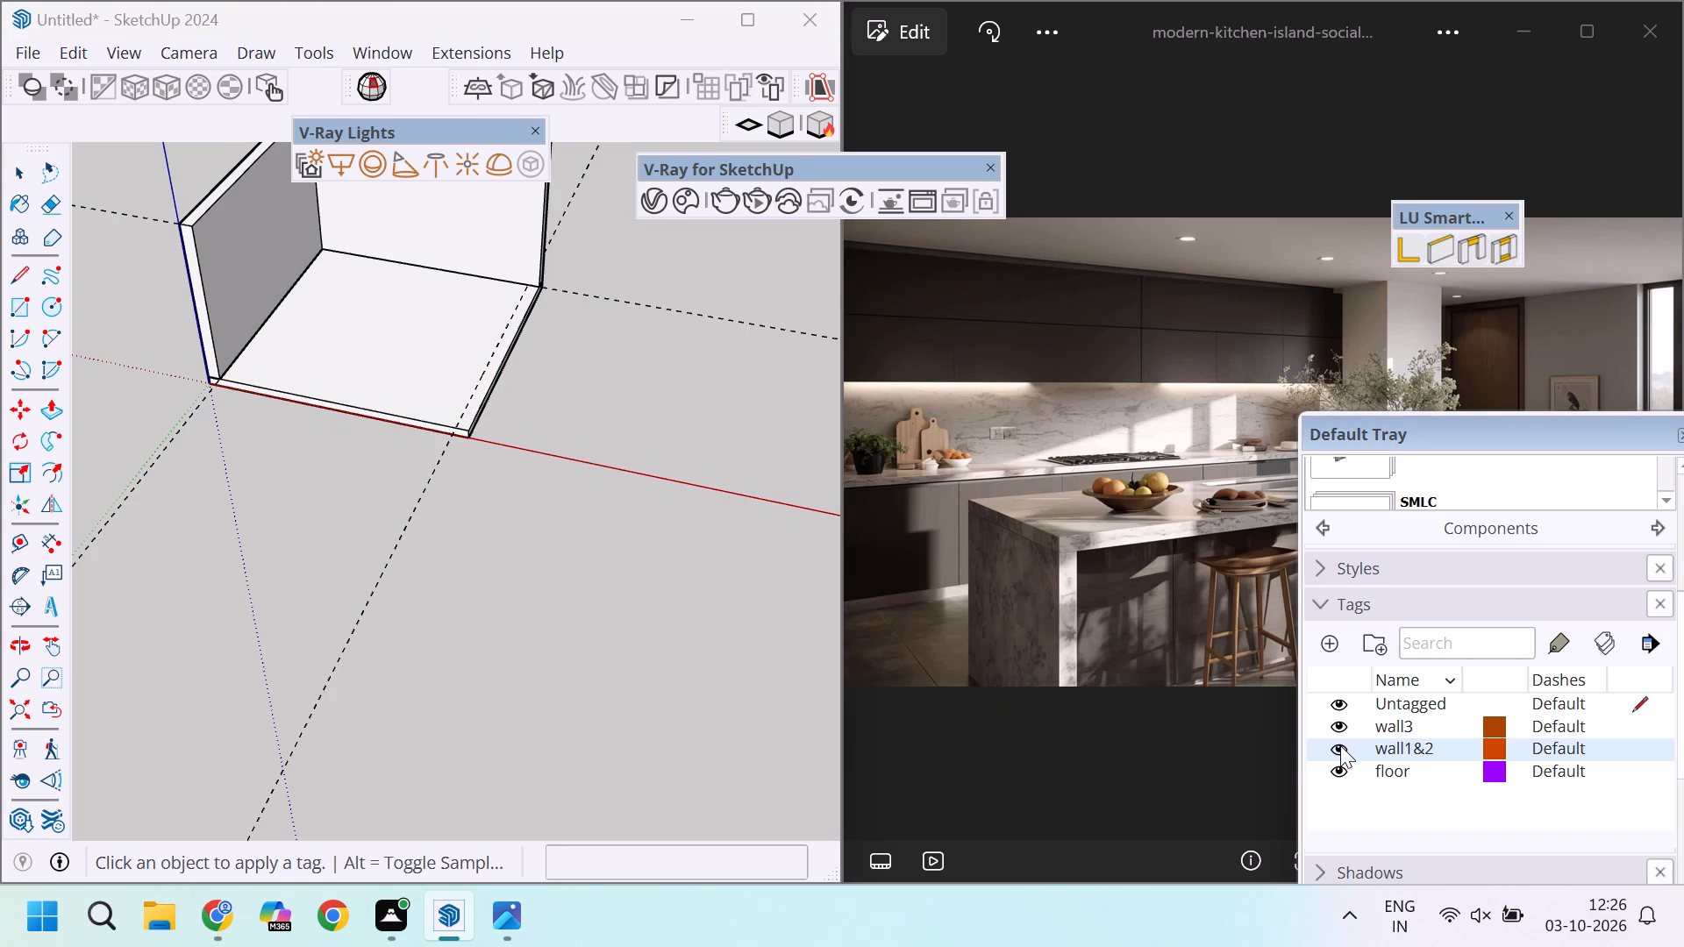
key(space)
click(503, 644)
Draw a 9" by 15' 3" rectangle along the slab edge opposite the green axis, from the guide intersection at the far wall to the front strip line.
scroll(503, 644, down, 6)
scroll(462, 481, up, 7)
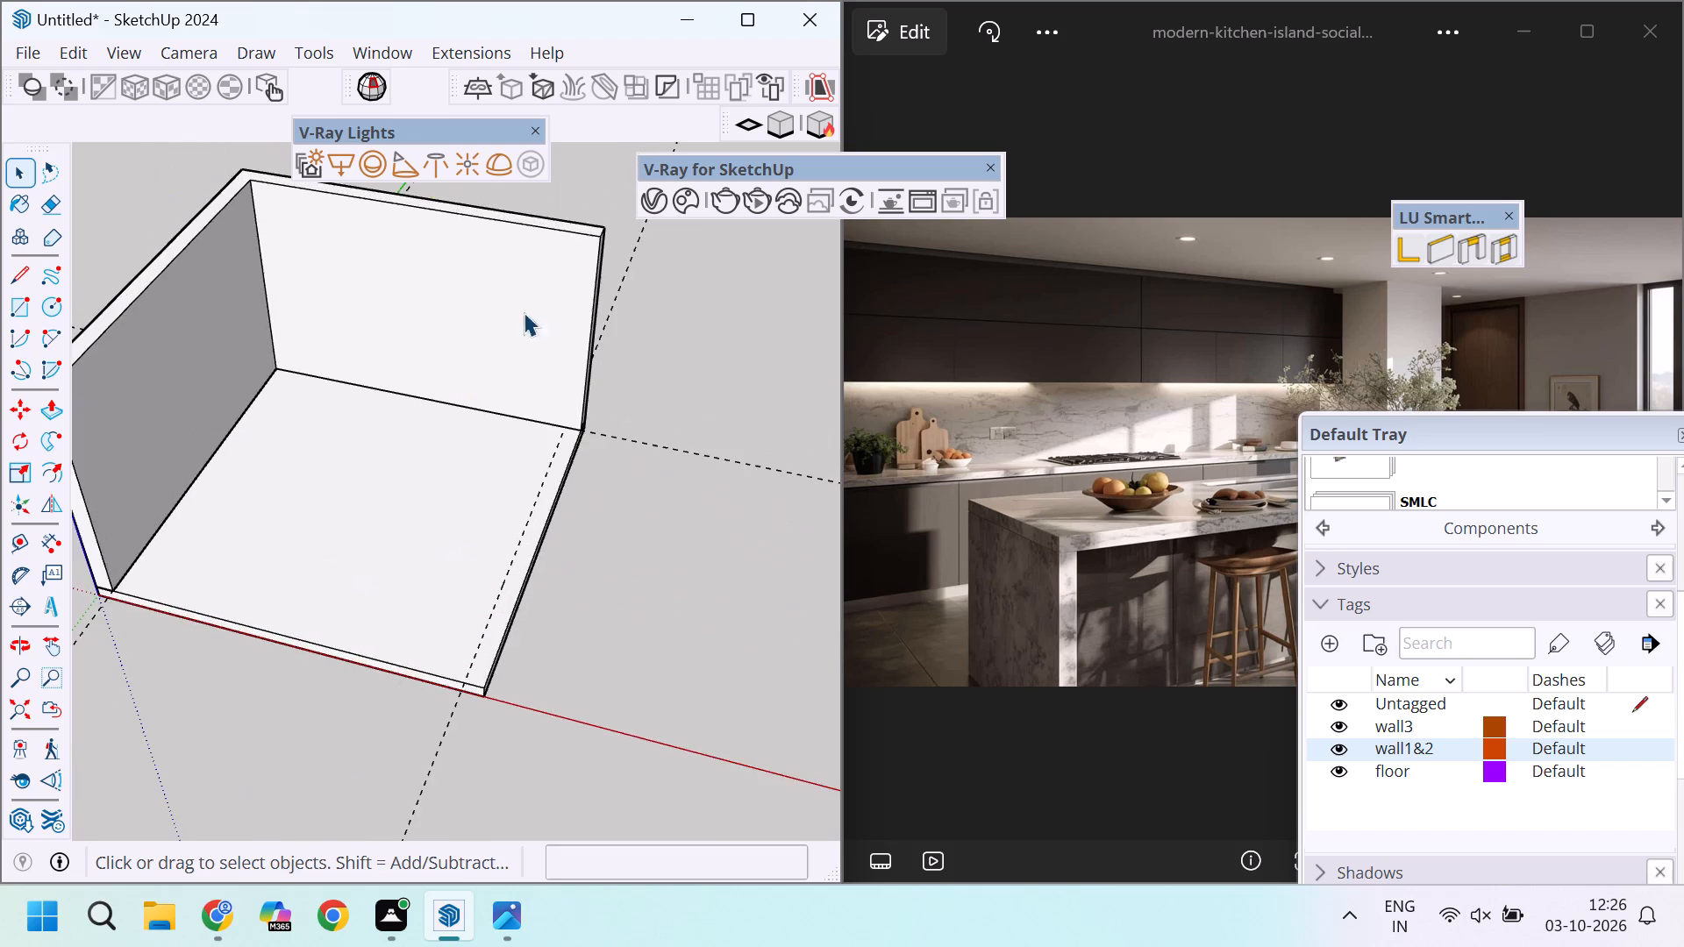
scroll(524, 312, up, 8)
scroll(583, 448, down, 5)
key(r)
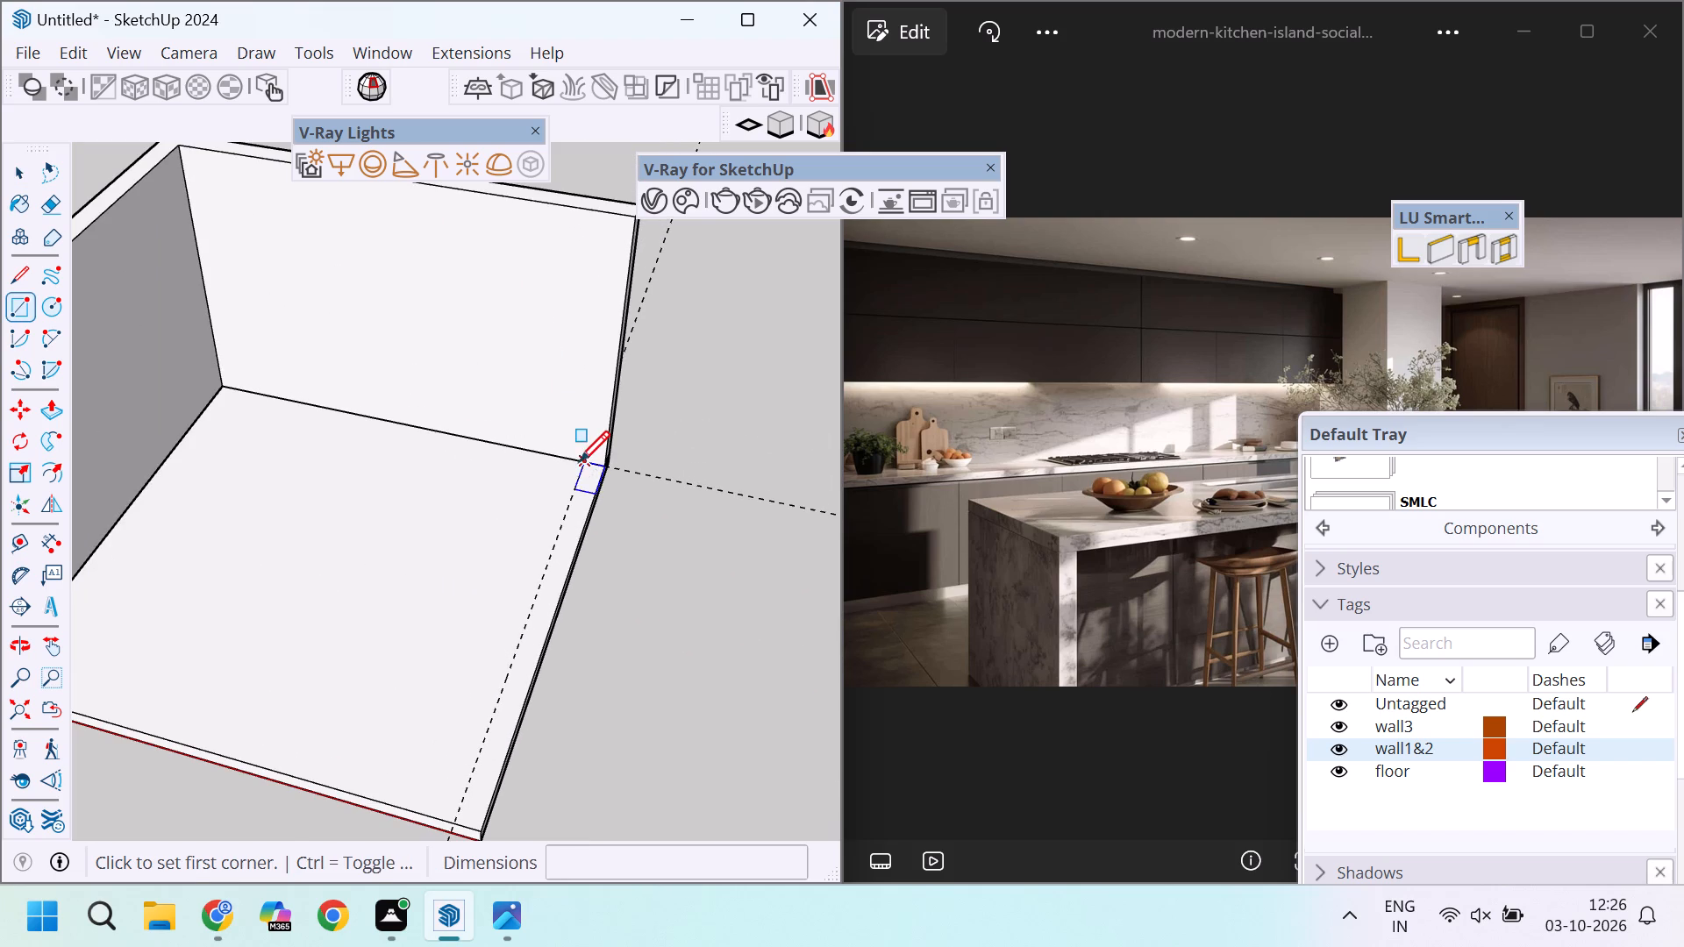
scroll(588, 465, up, 3)
scroll(572, 464, down, 2)
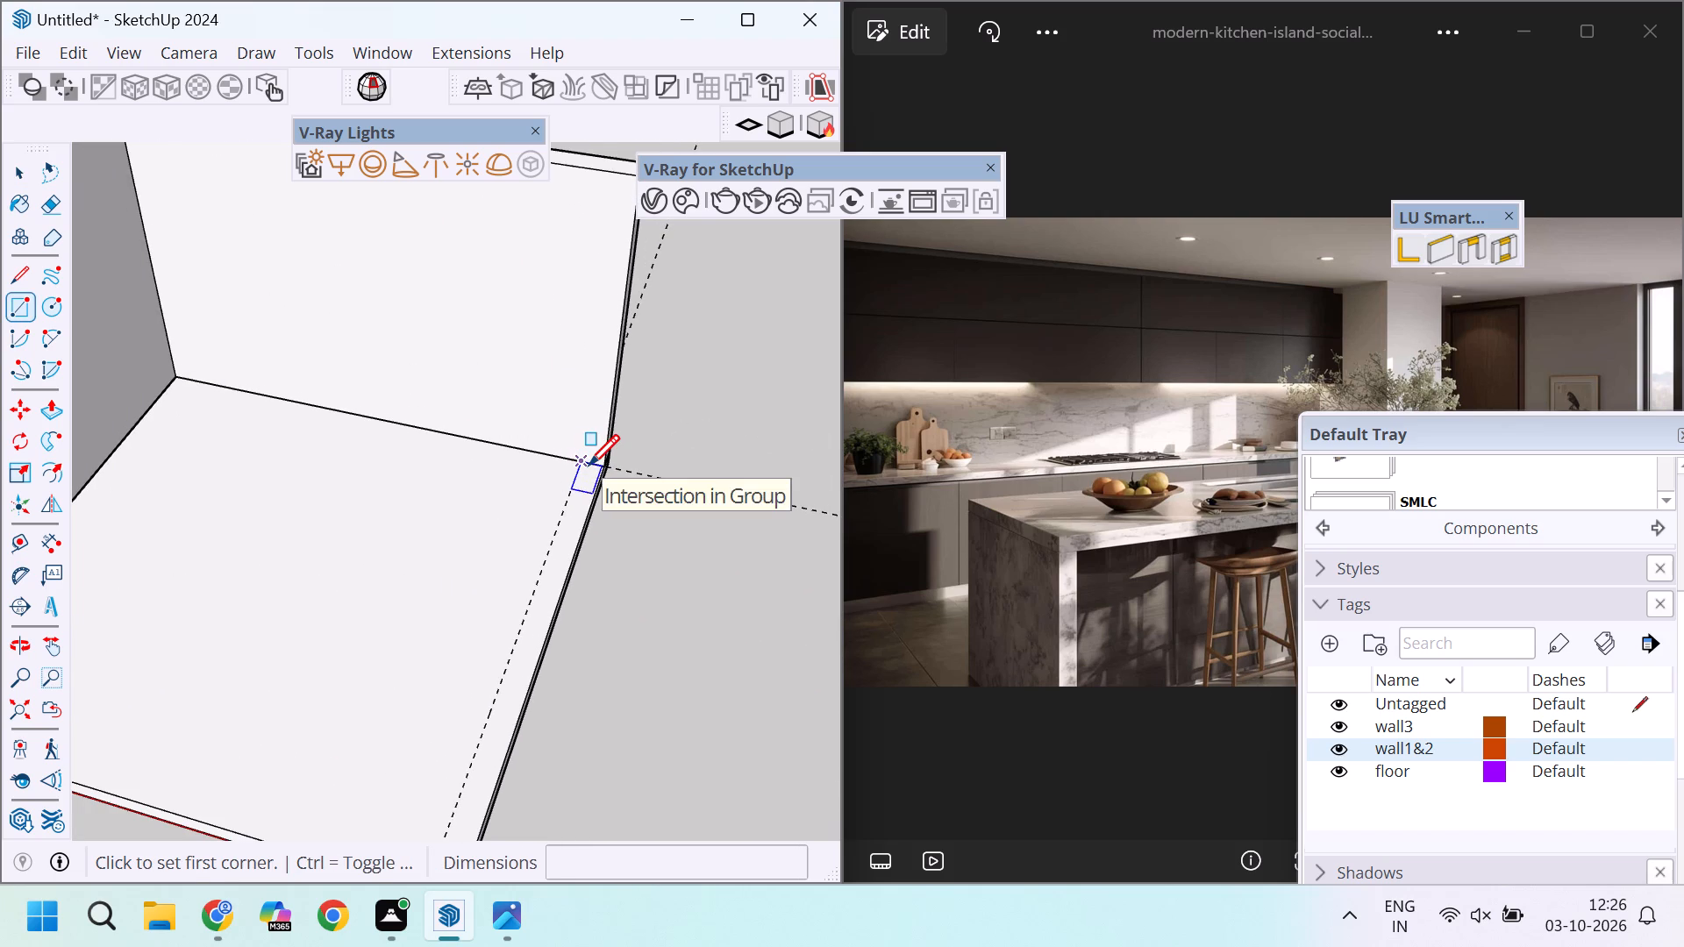
click(589, 465)
scroll(589, 465, down, 5)
scroll(534, 591, up, 5)
scroll(510, 773, up, 5)
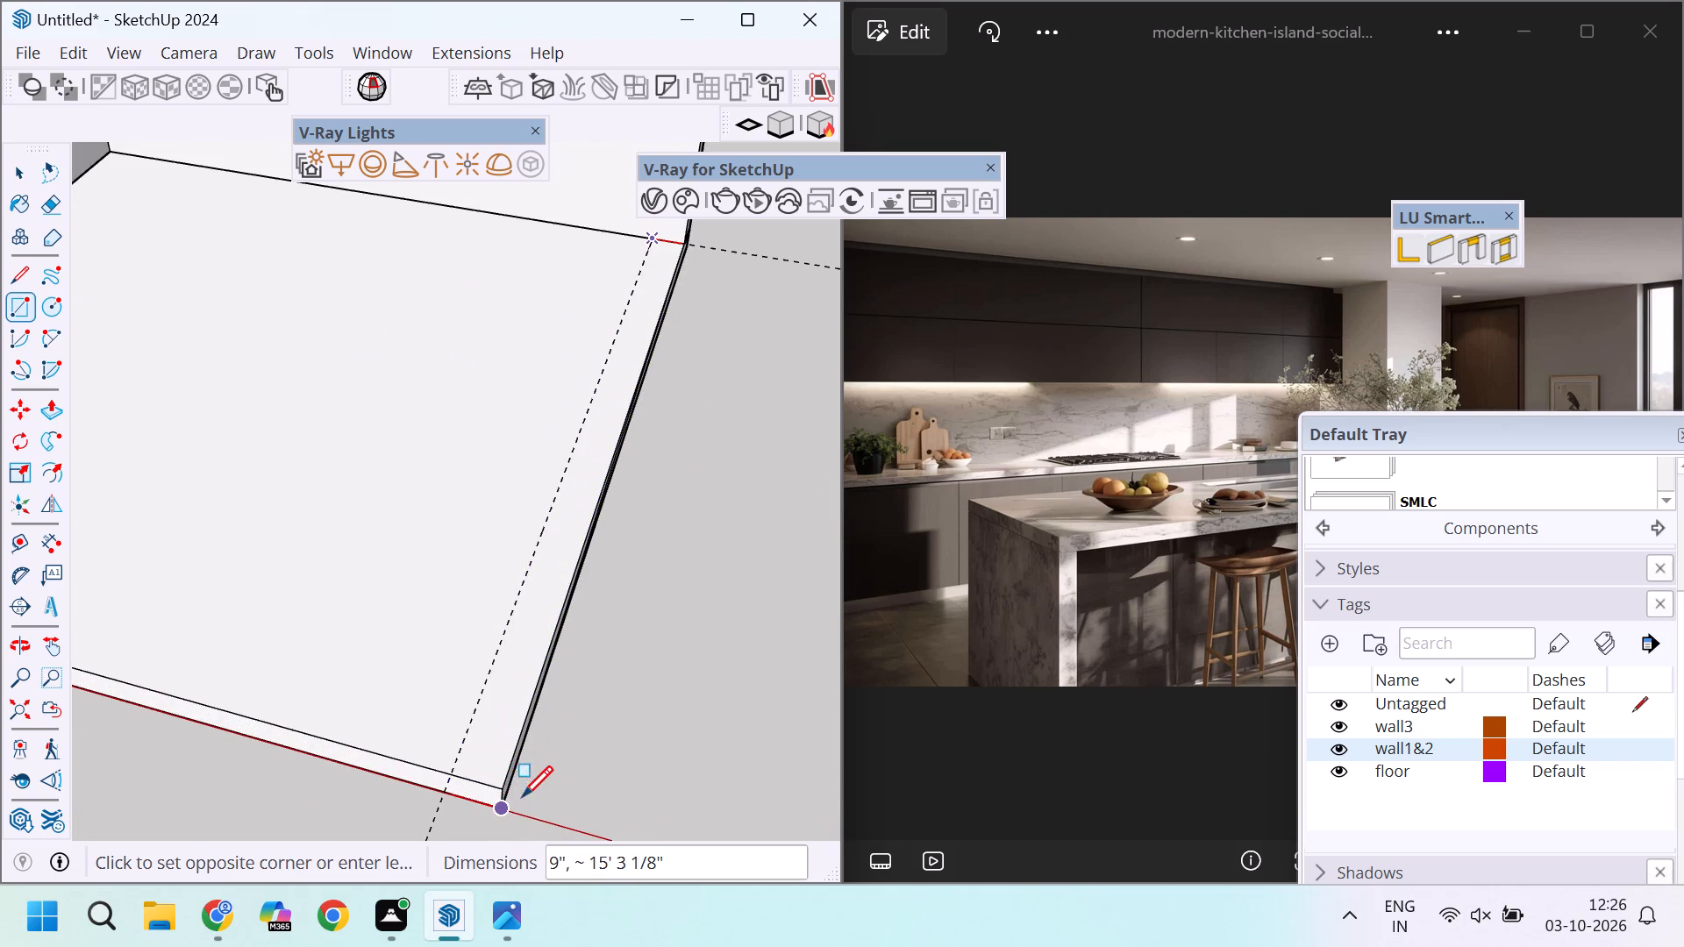
click(505, 783)
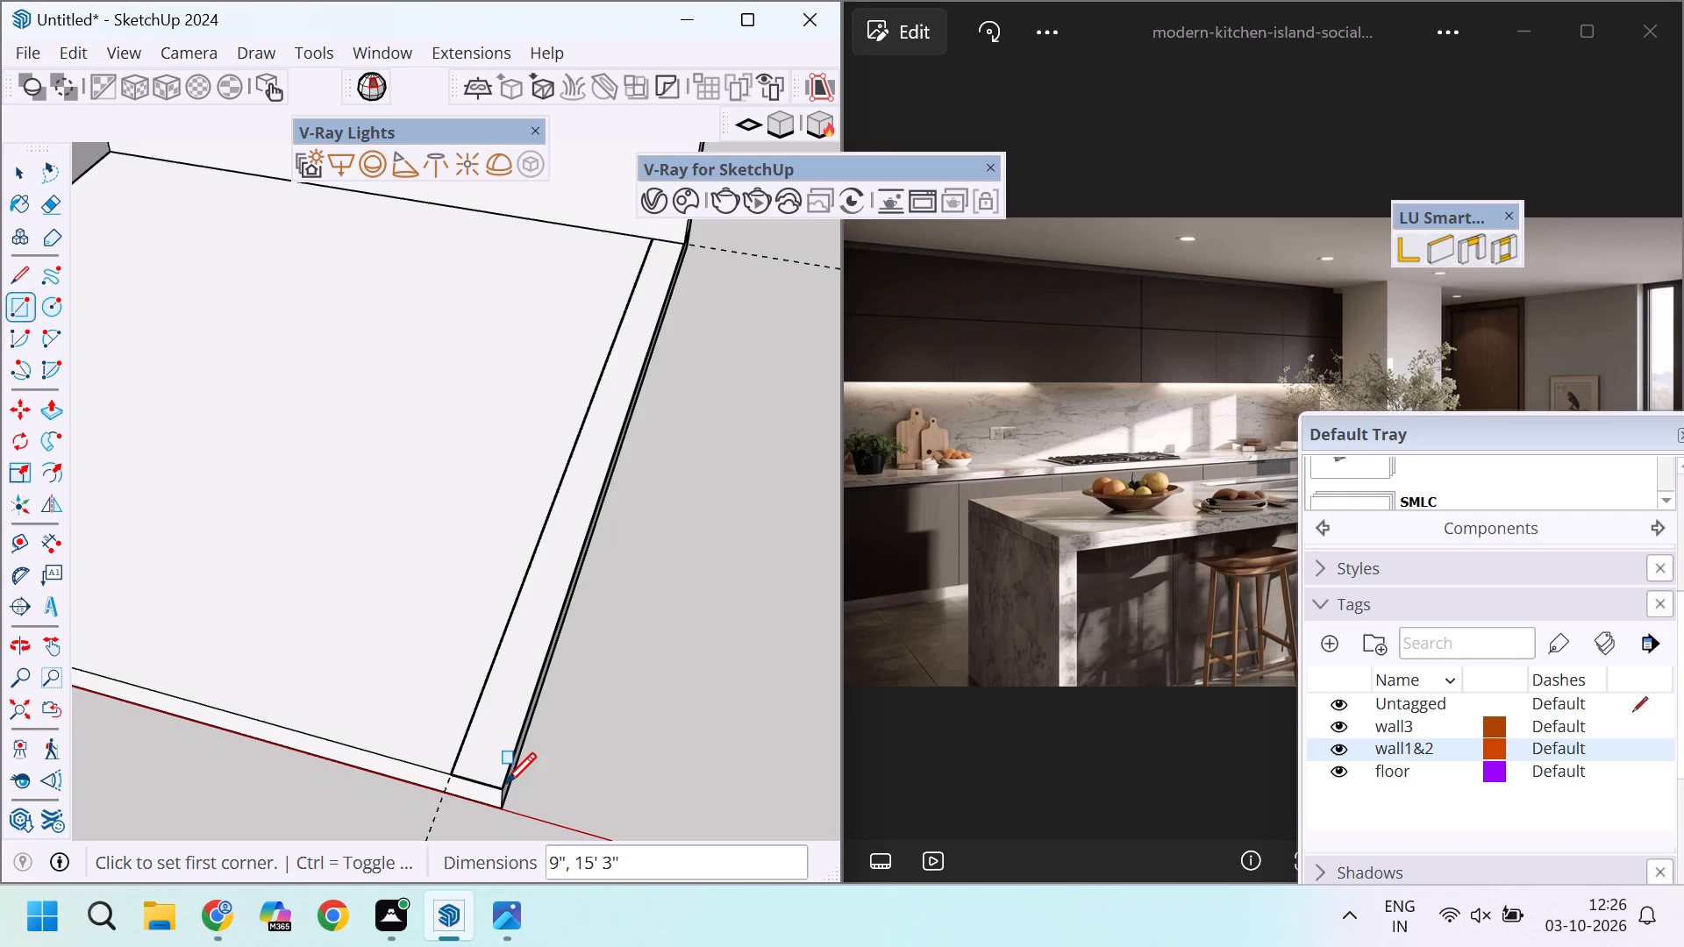
Push/Pull the new strip up to the top of the existing far wall.
scroll(478, 711, down, 7)
key(p)
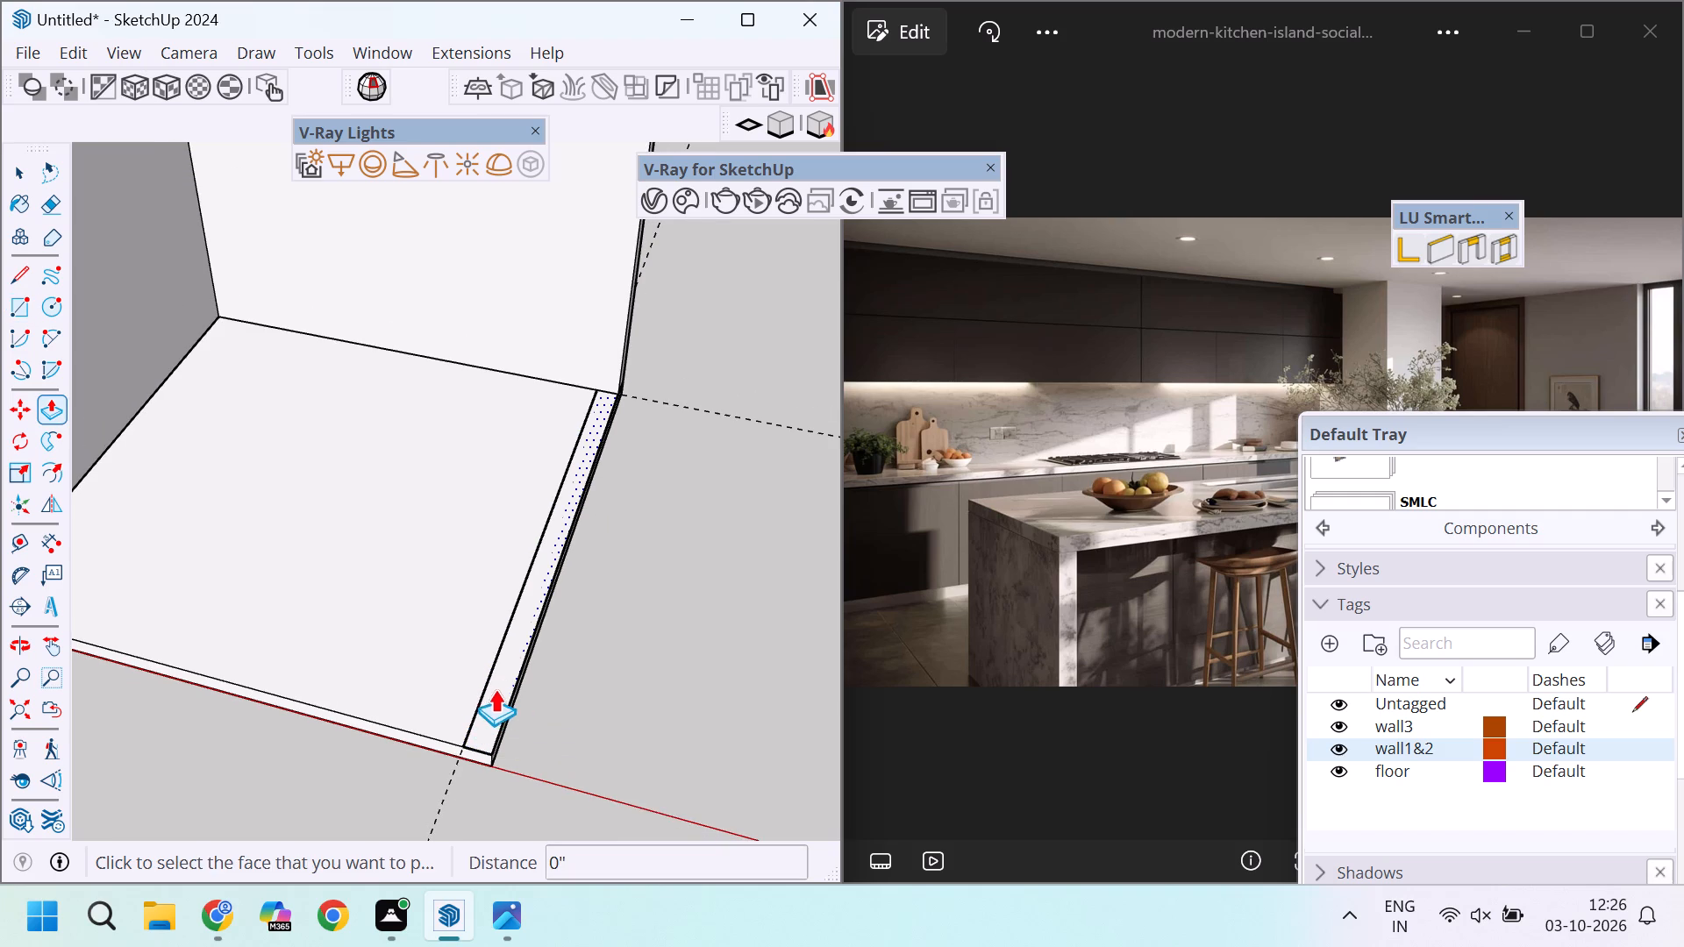
click(492, 688)
scroll(492, 686, down, 7)
scroll(574, 420, up, 9)
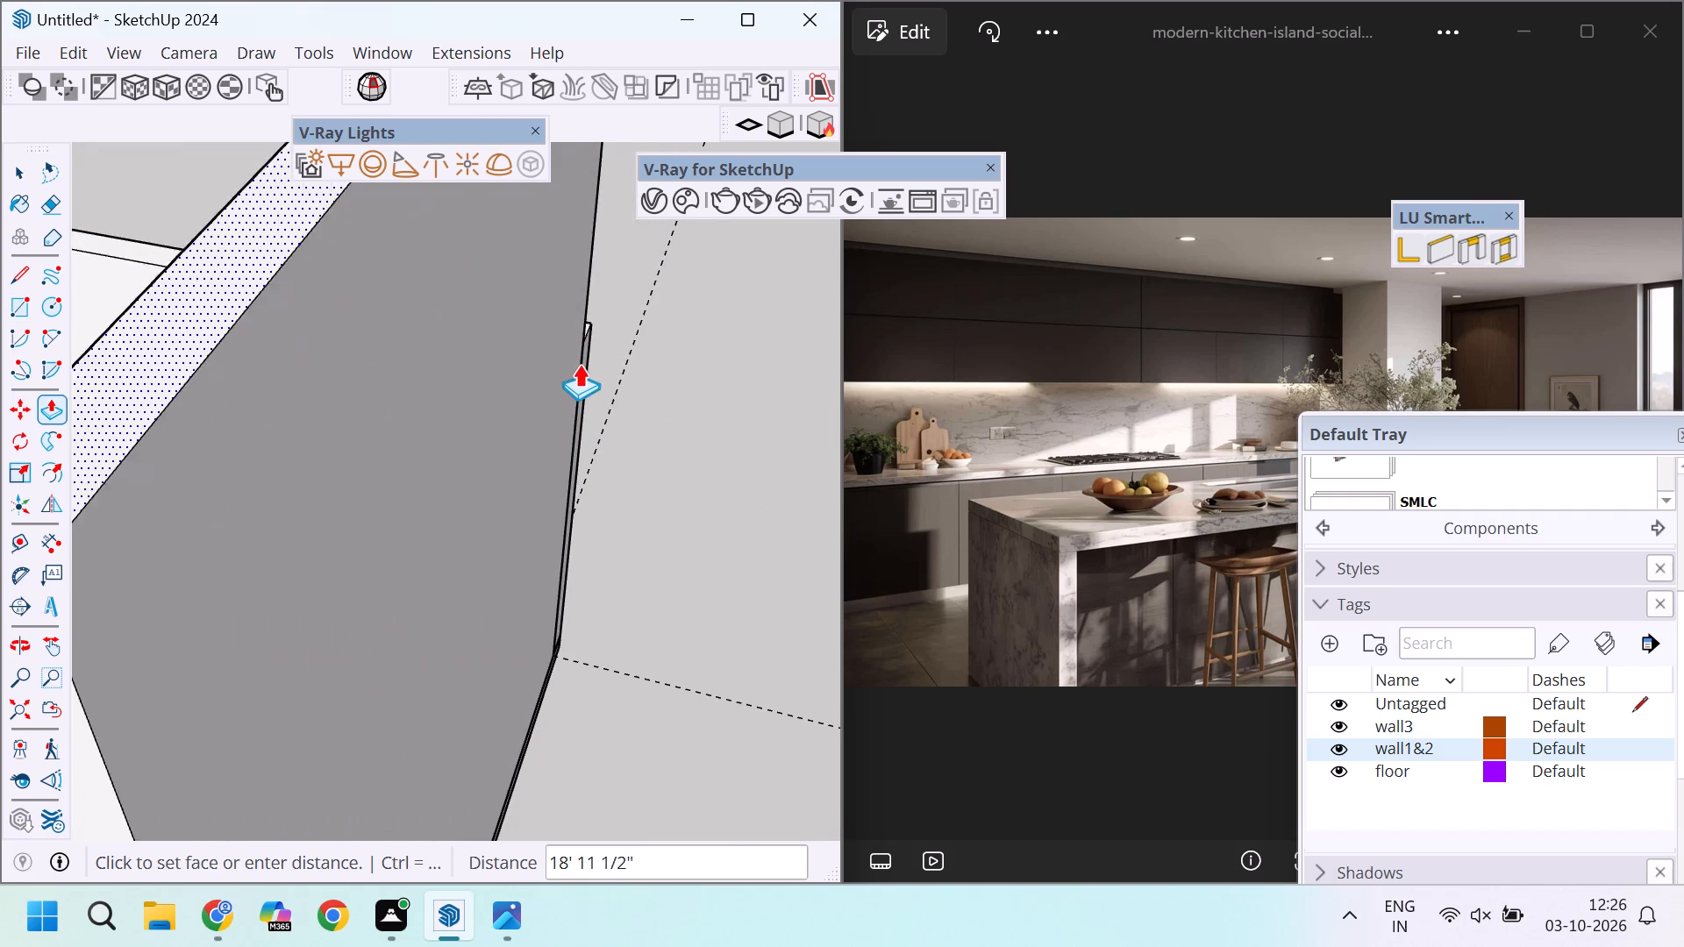
click(584, 342)
scroll(584, 342, down, 6)
key(space)
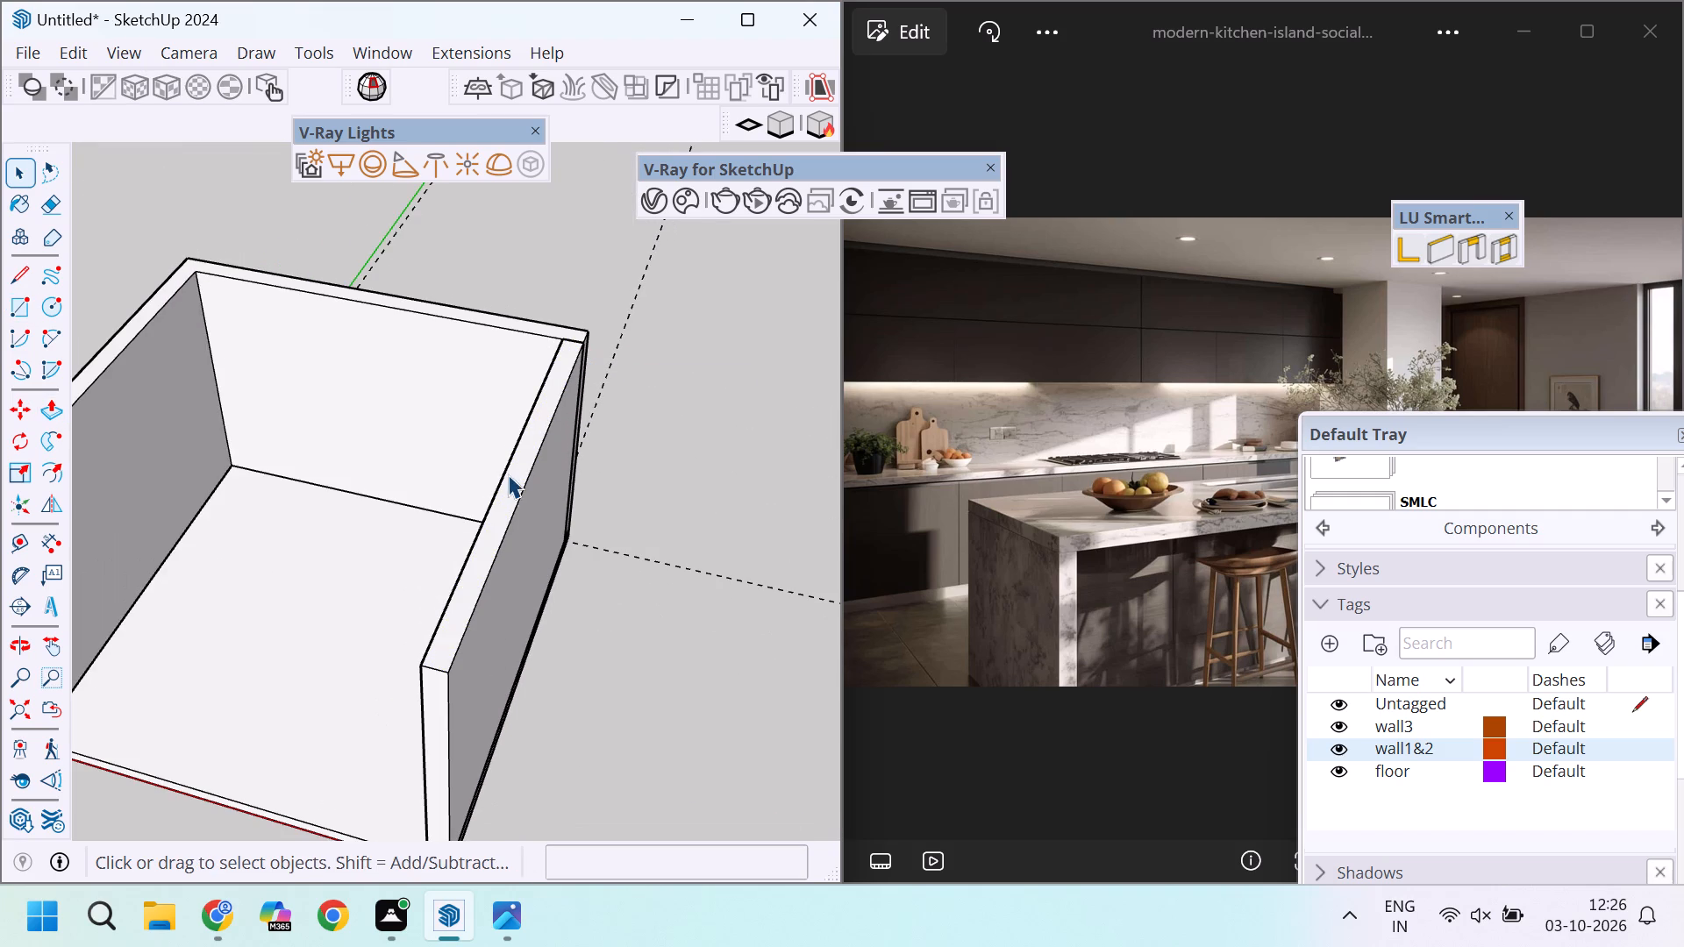
Select the whole newly raised wall opposite the green-axis wall and make it a group.
triple_click(511, 483)
click(513, 485)
right_click(513, 485)
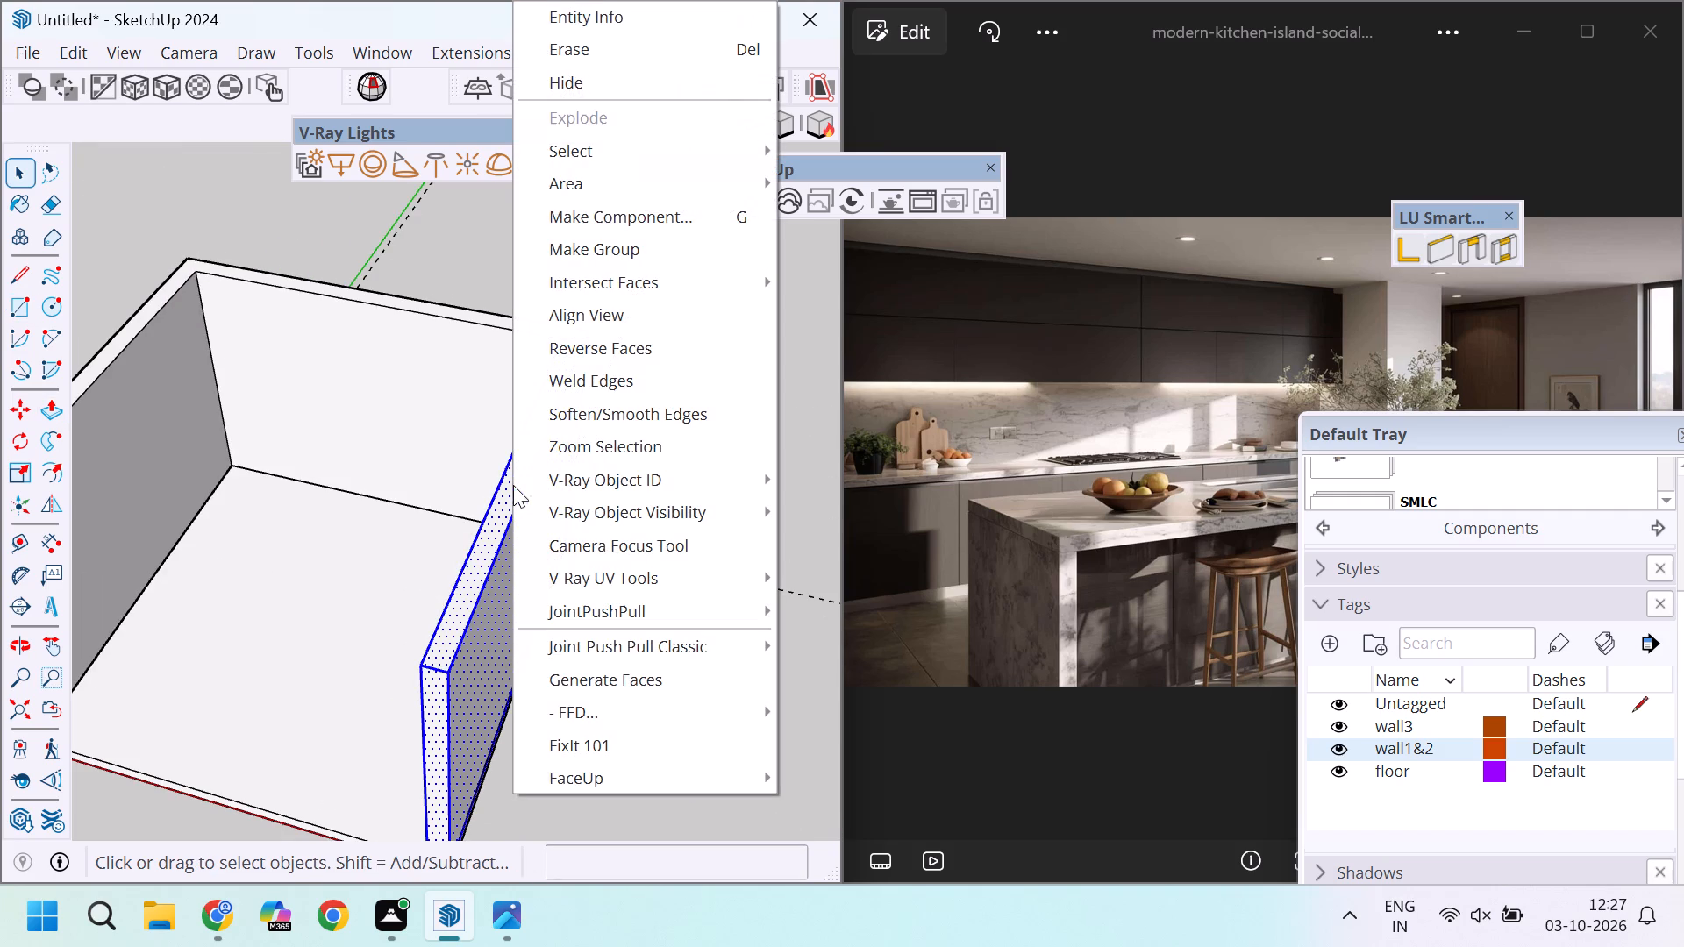
click(642, 251)
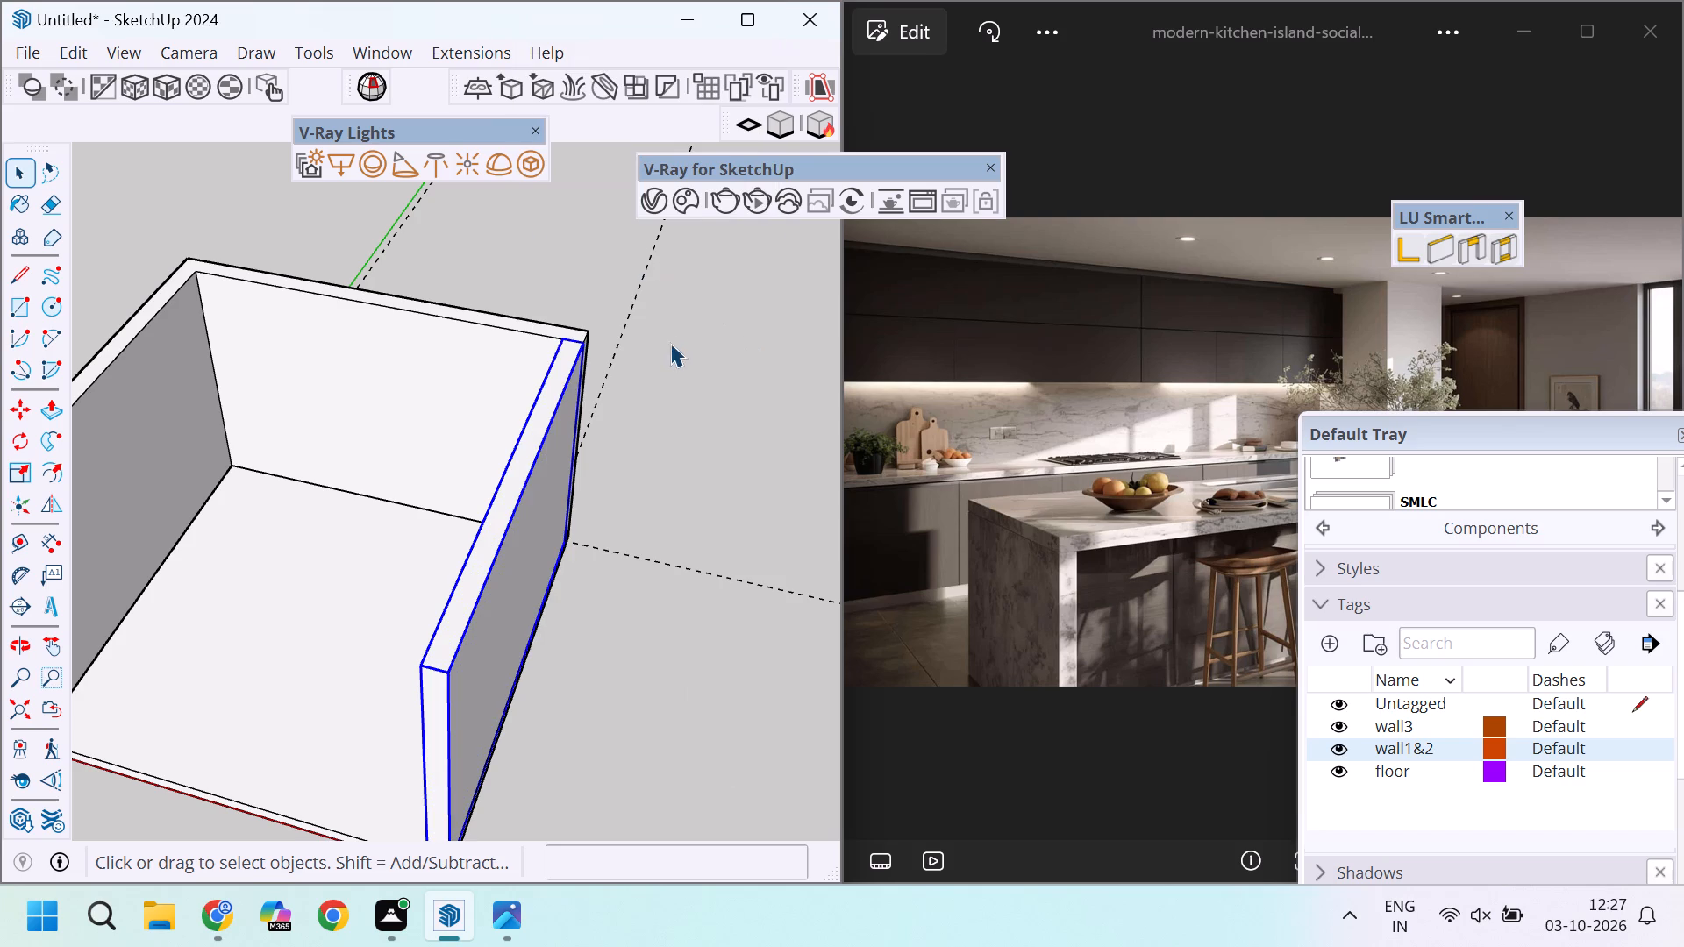
Assign the wall3 tag to the newly grouped wall.
click(1385, 723)
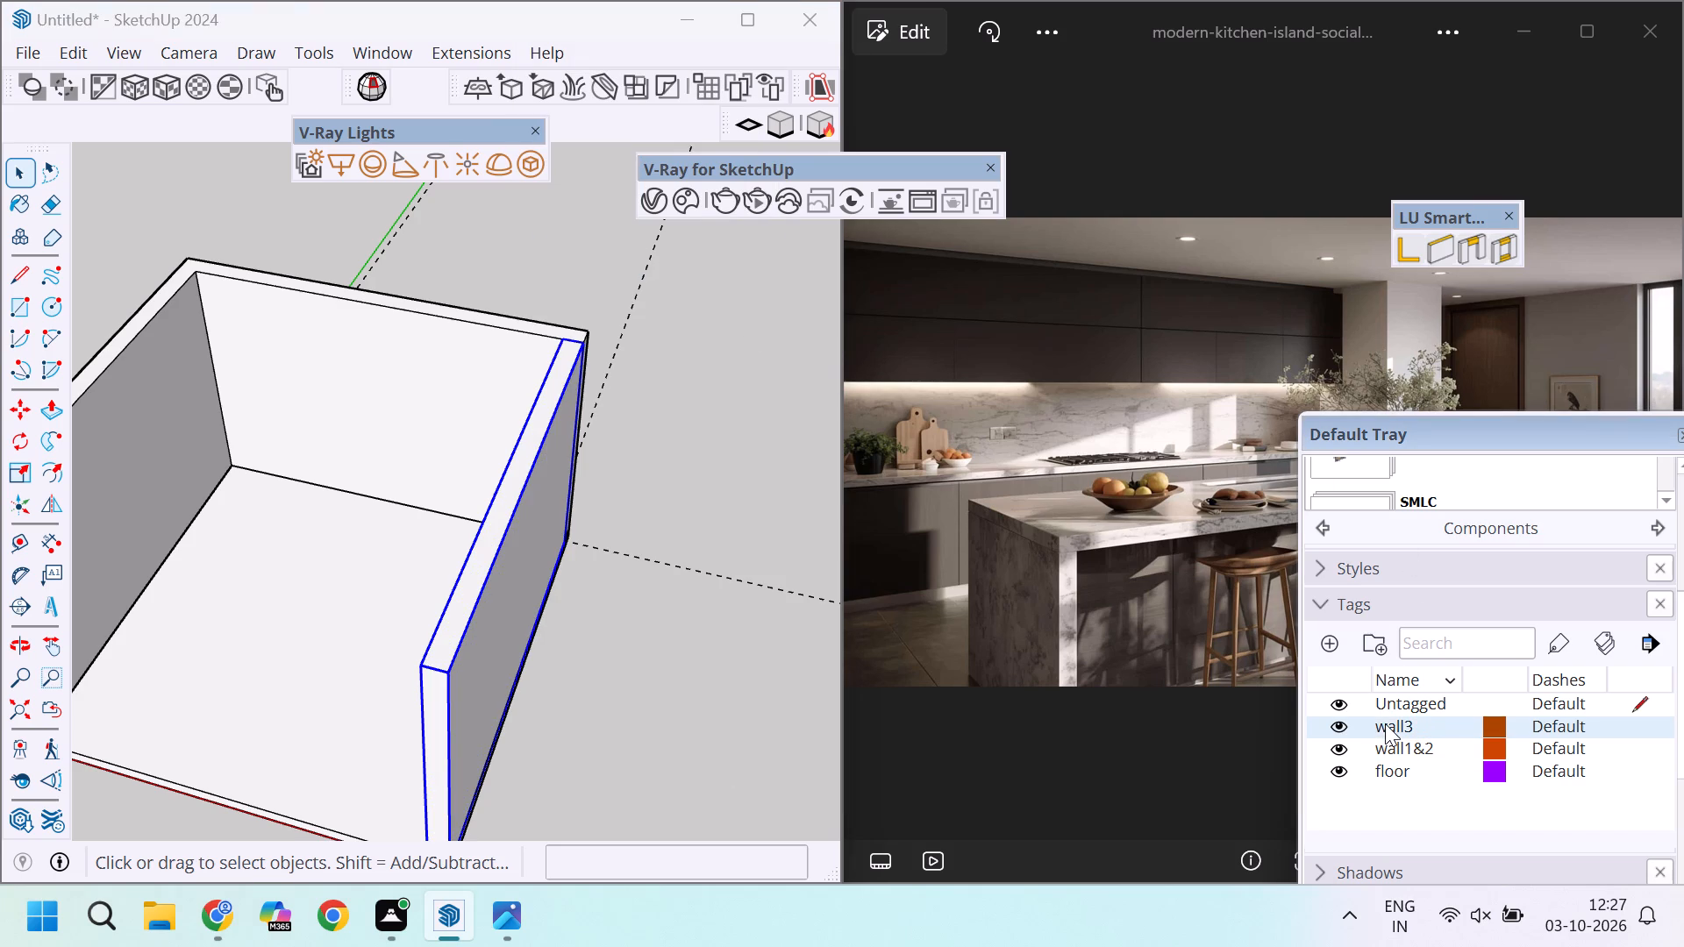
click(1558, 638)
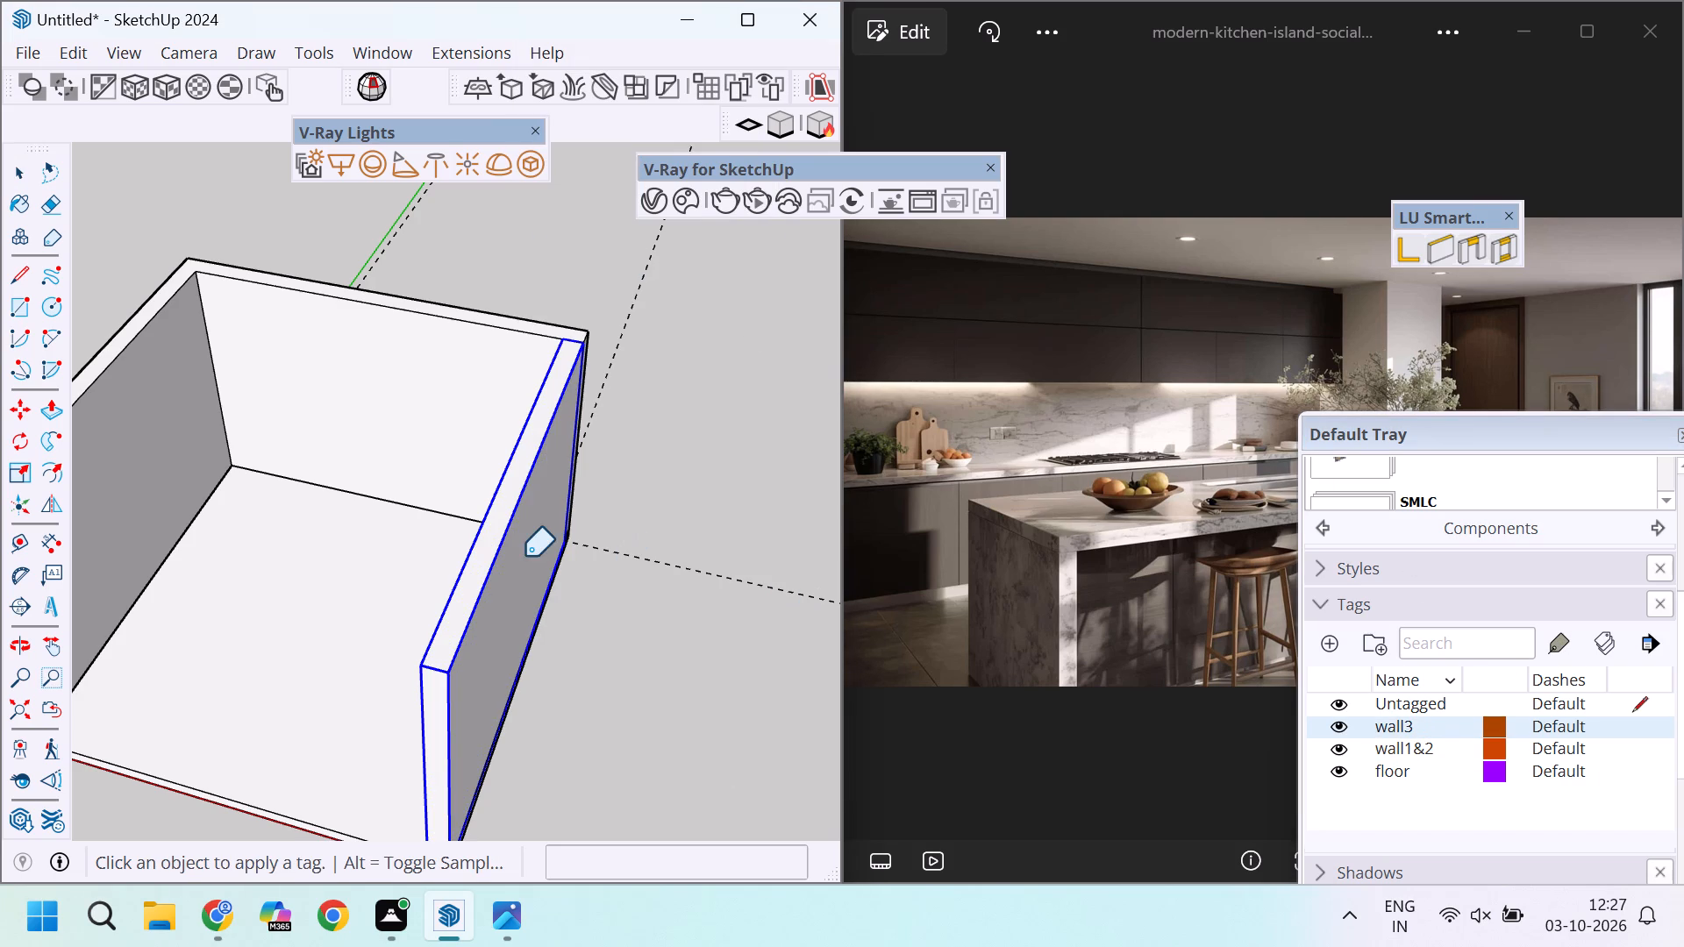
click(503, 532)
Switch the wall3 tag's visibility off and on to check the tagging, and clear the selection.
click(1337, 723)
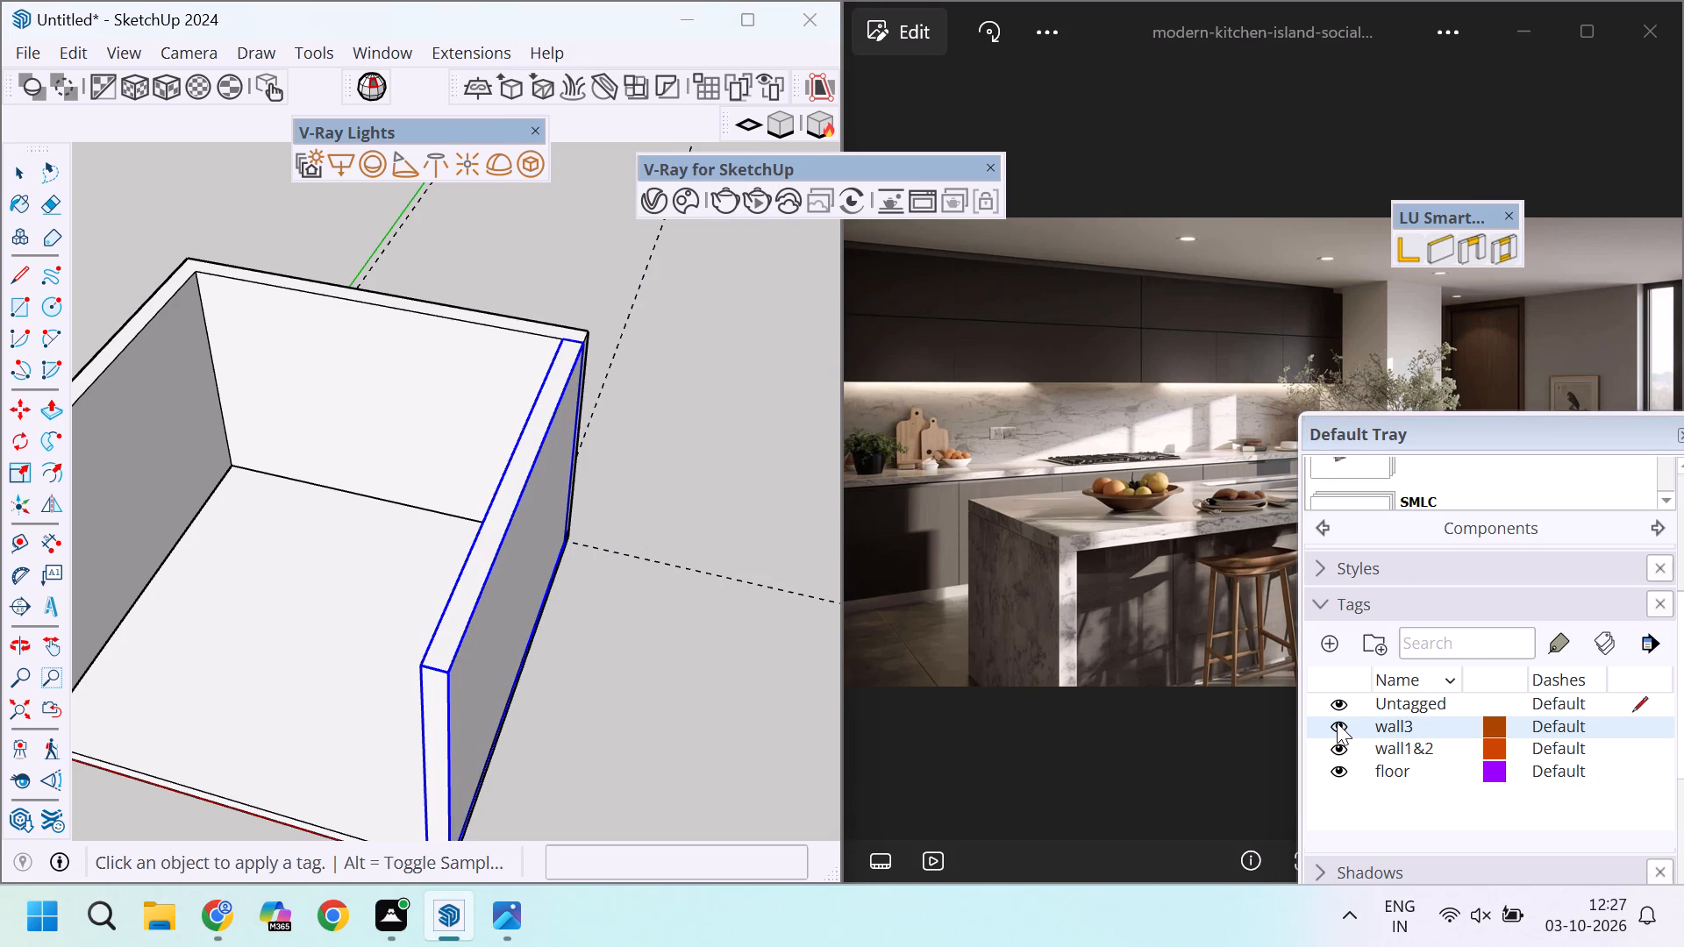
click(1337, 723)
key(space)
click(669, 505)
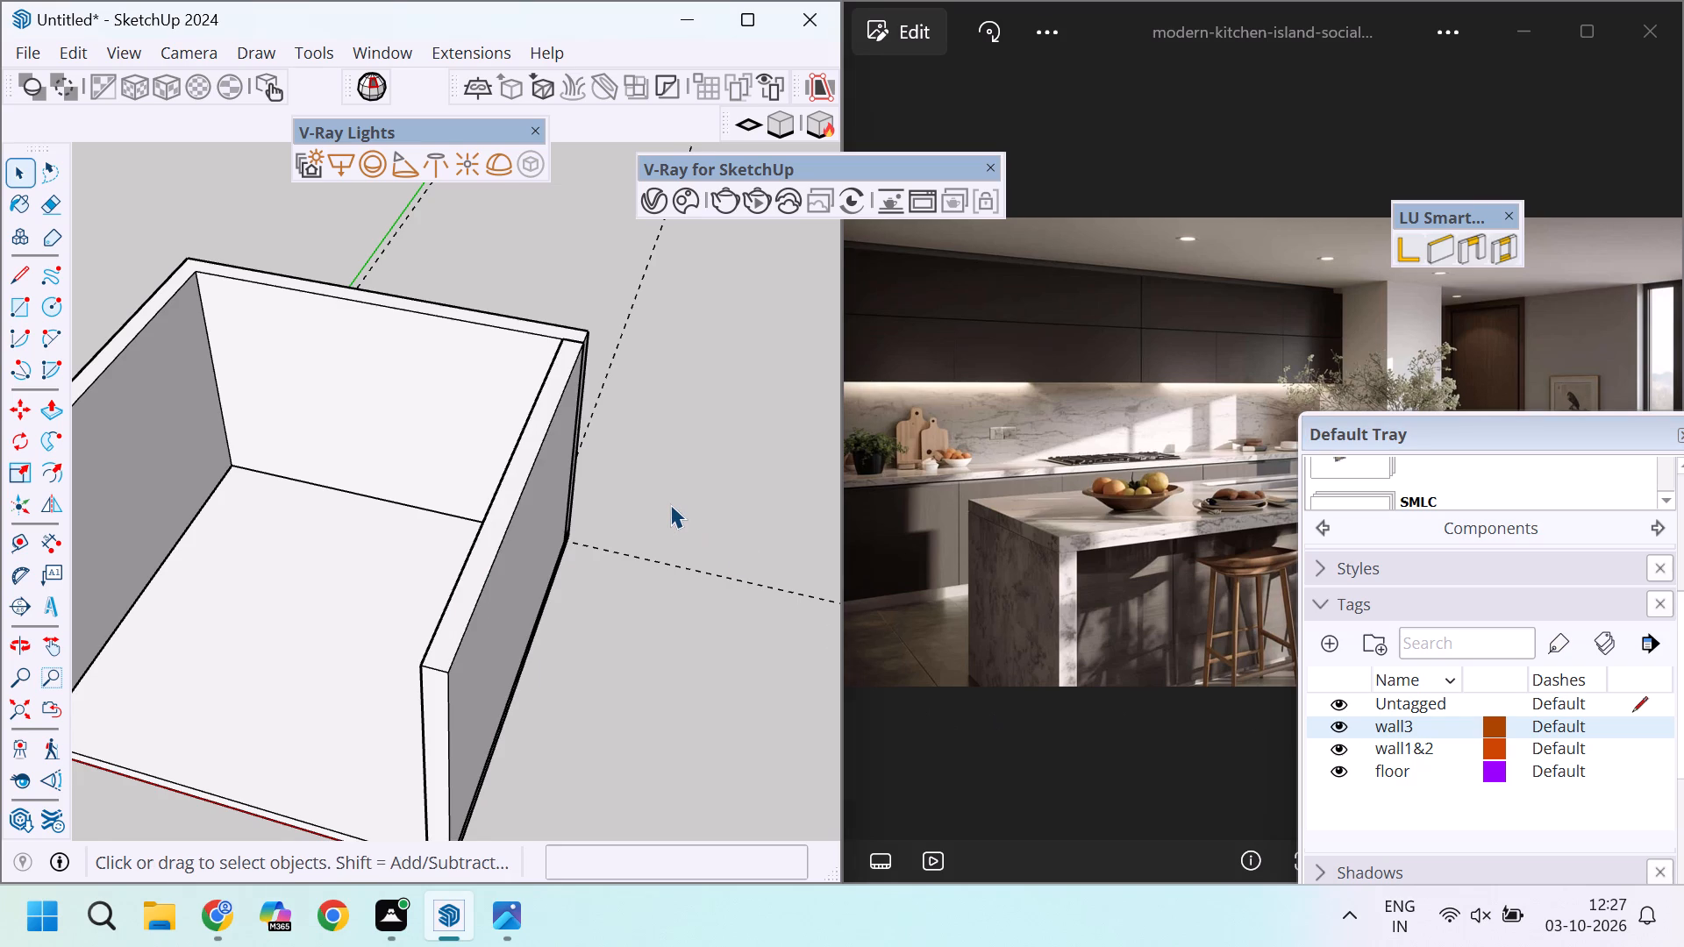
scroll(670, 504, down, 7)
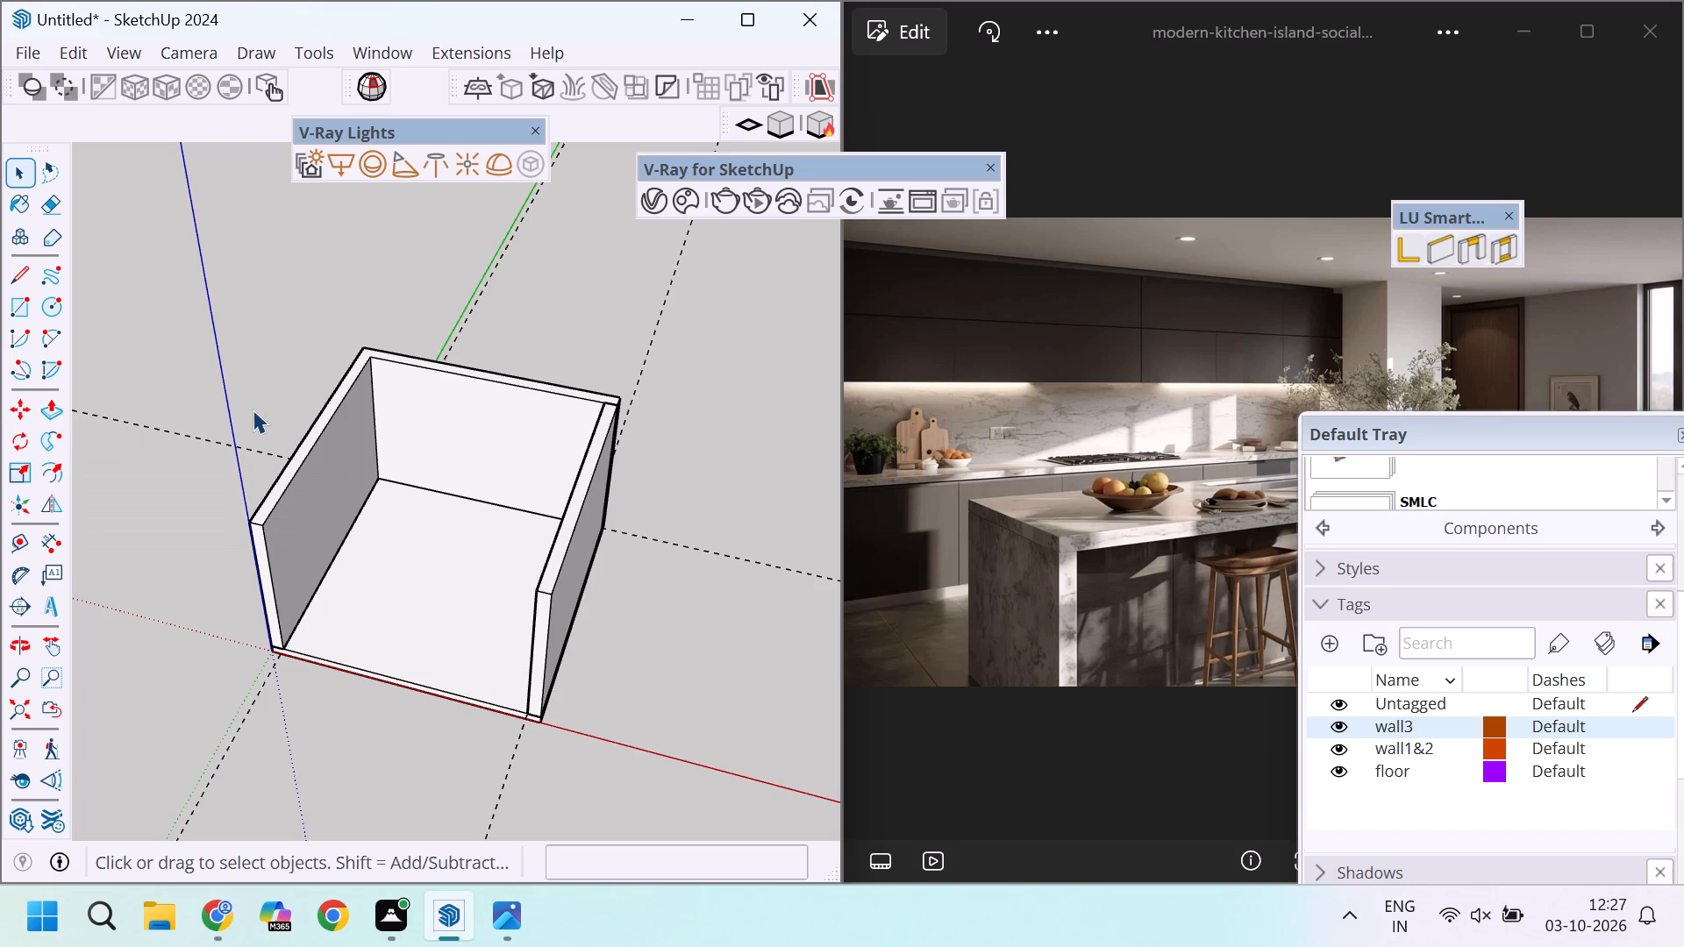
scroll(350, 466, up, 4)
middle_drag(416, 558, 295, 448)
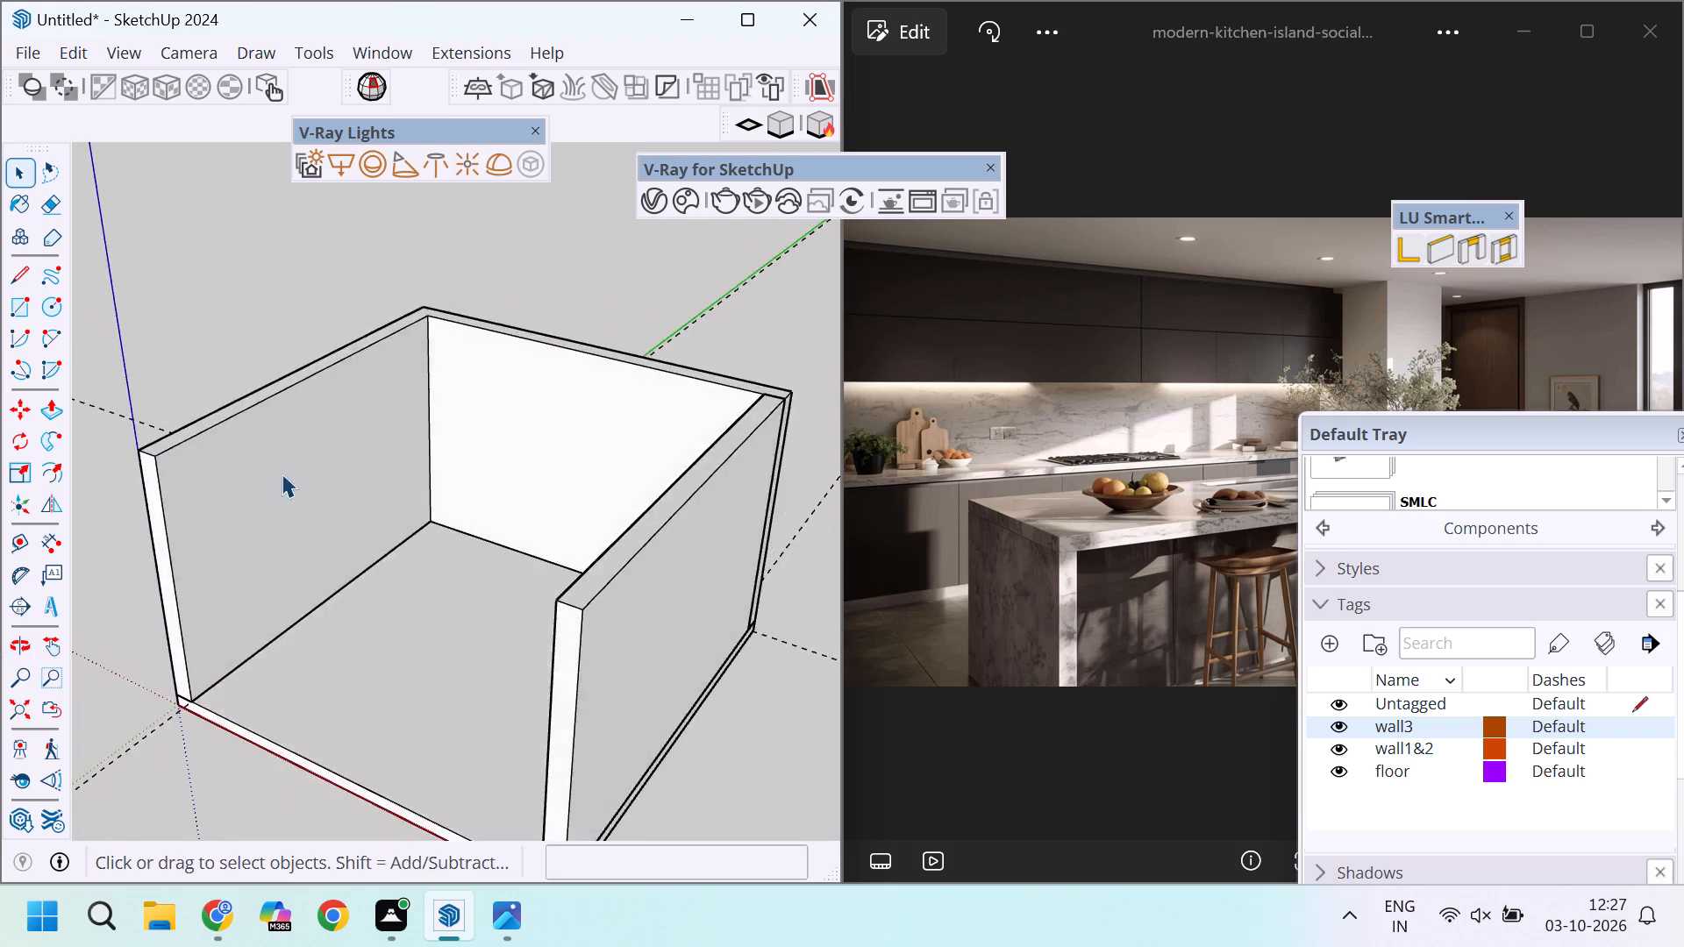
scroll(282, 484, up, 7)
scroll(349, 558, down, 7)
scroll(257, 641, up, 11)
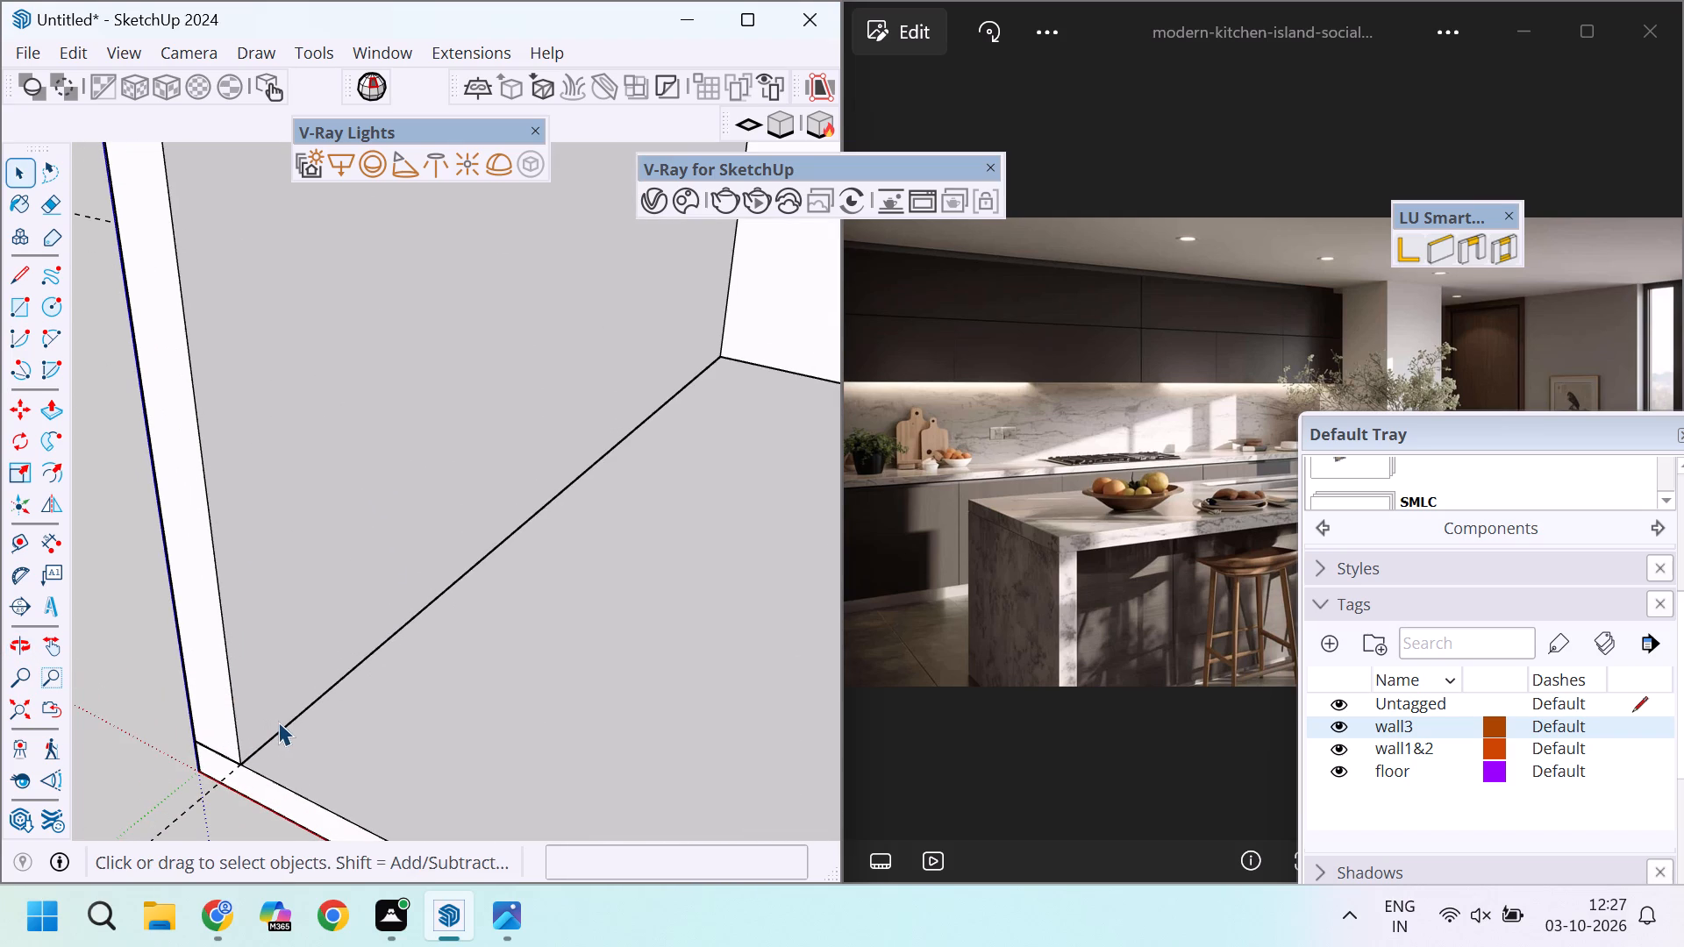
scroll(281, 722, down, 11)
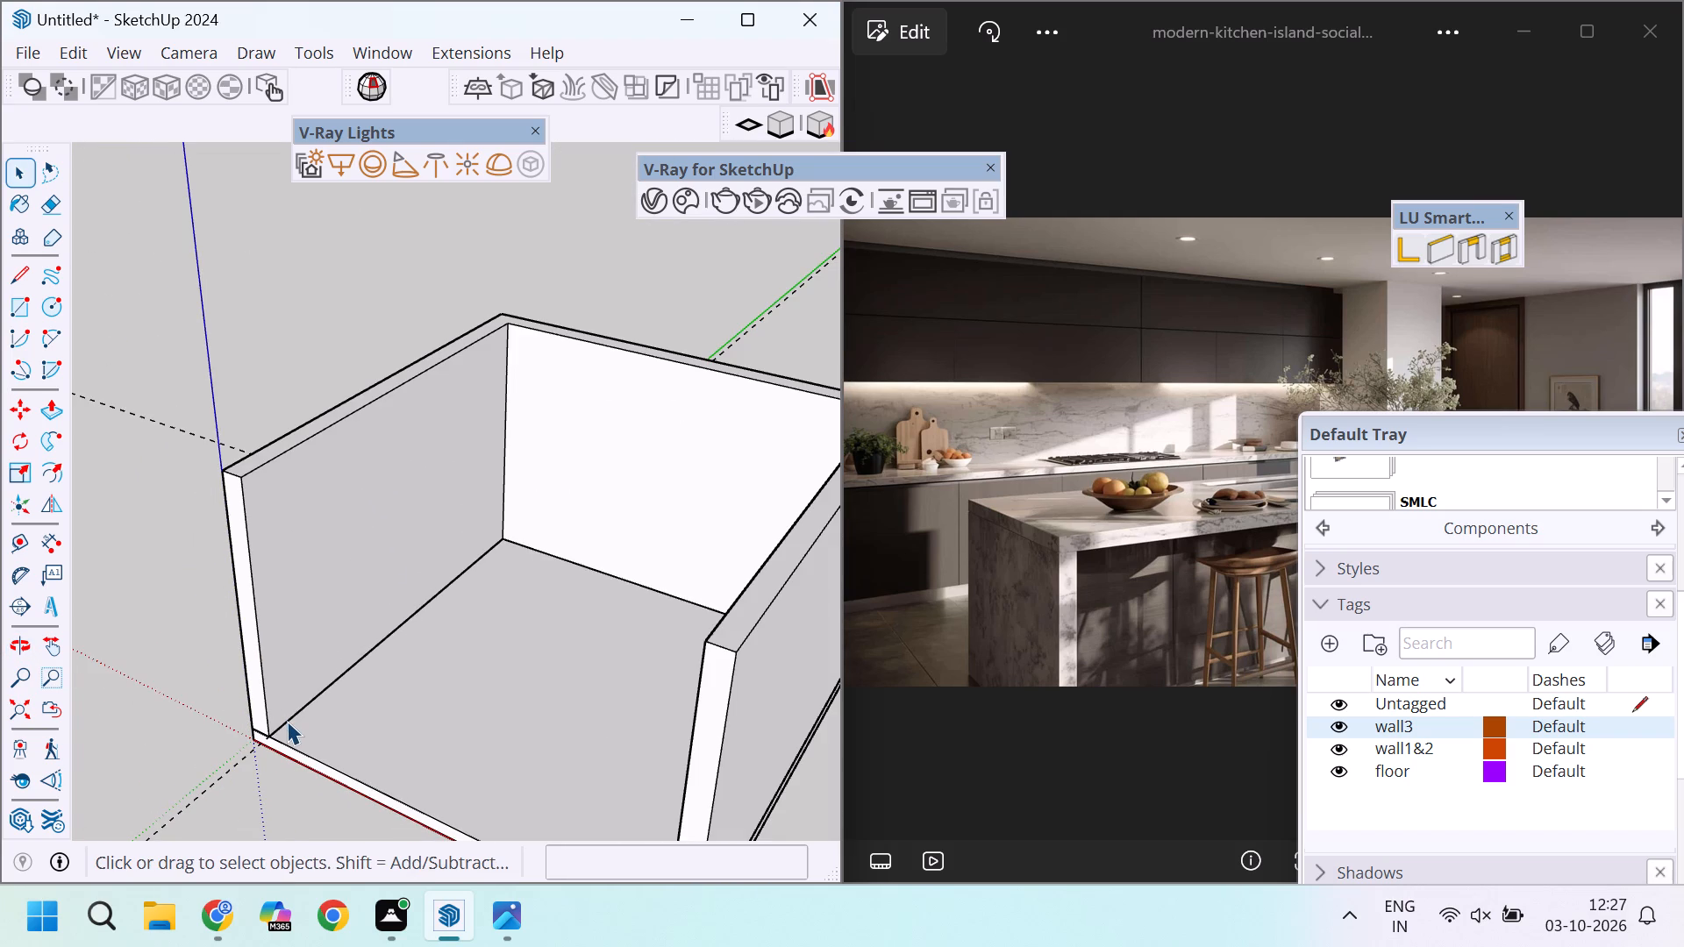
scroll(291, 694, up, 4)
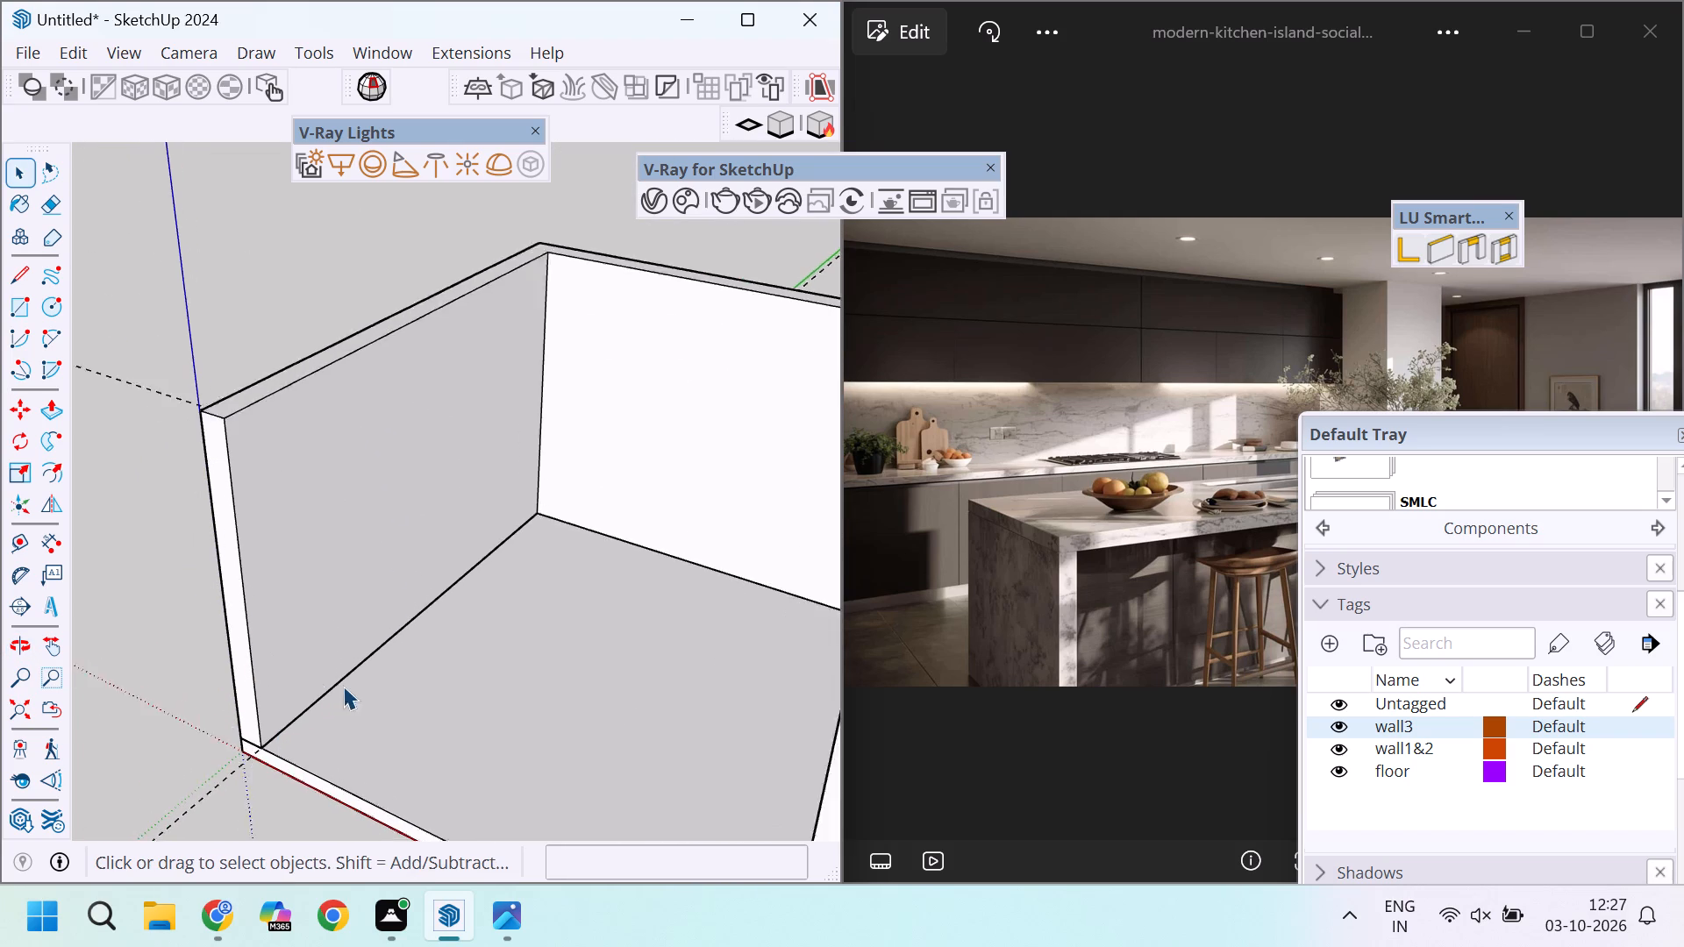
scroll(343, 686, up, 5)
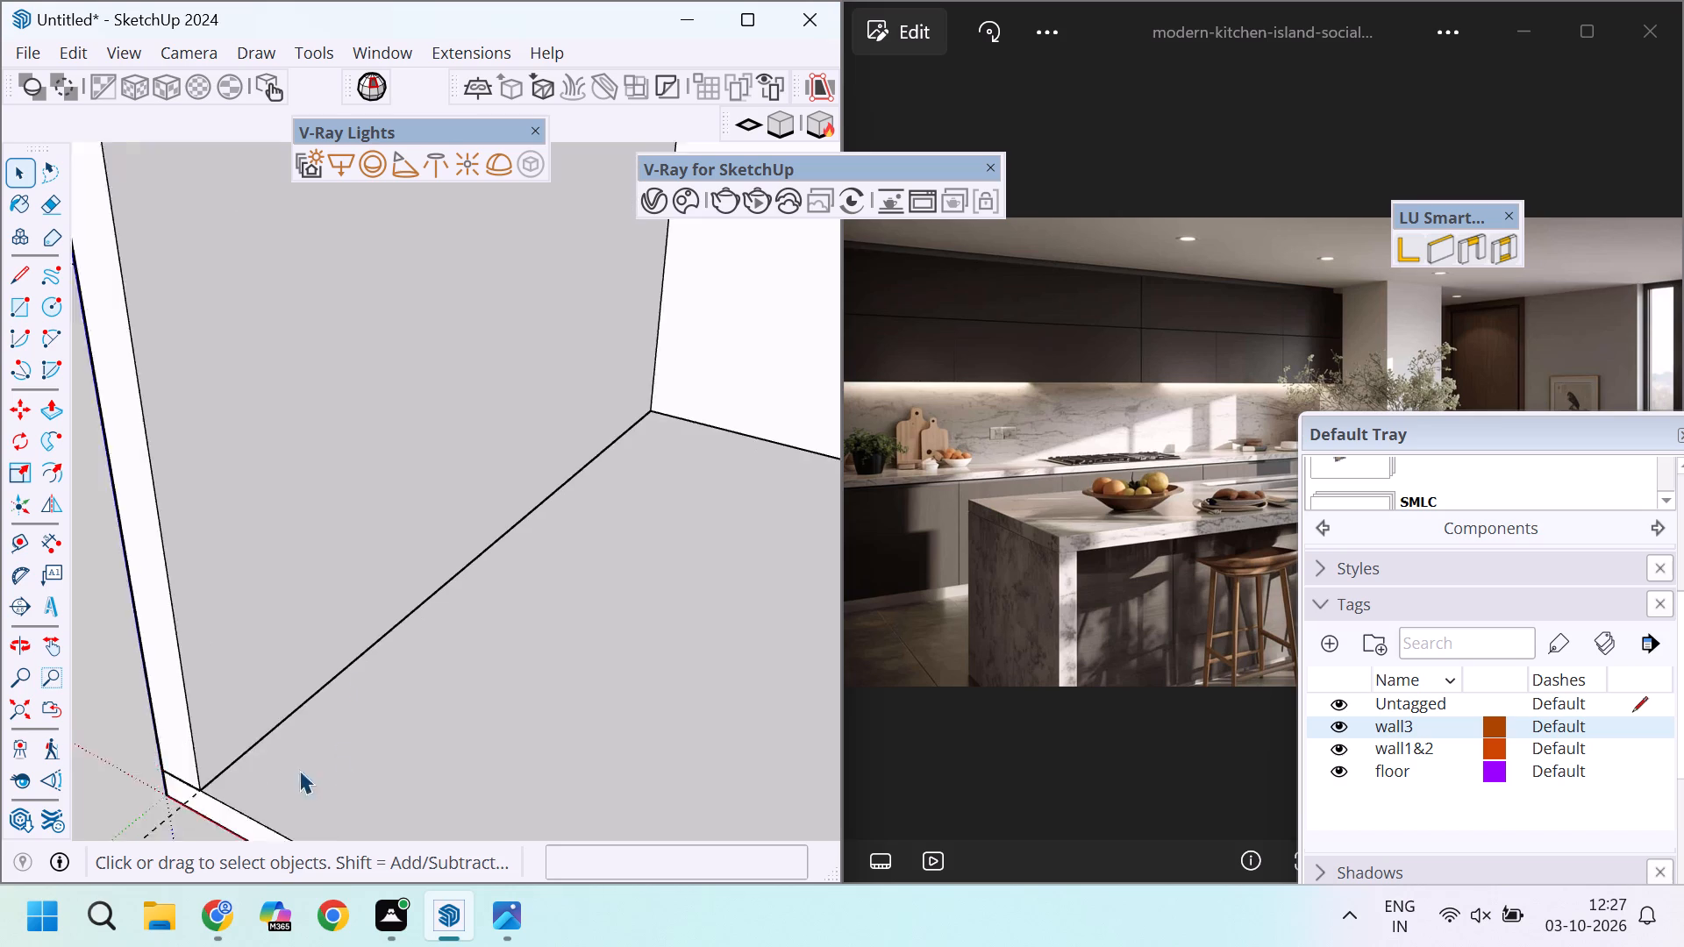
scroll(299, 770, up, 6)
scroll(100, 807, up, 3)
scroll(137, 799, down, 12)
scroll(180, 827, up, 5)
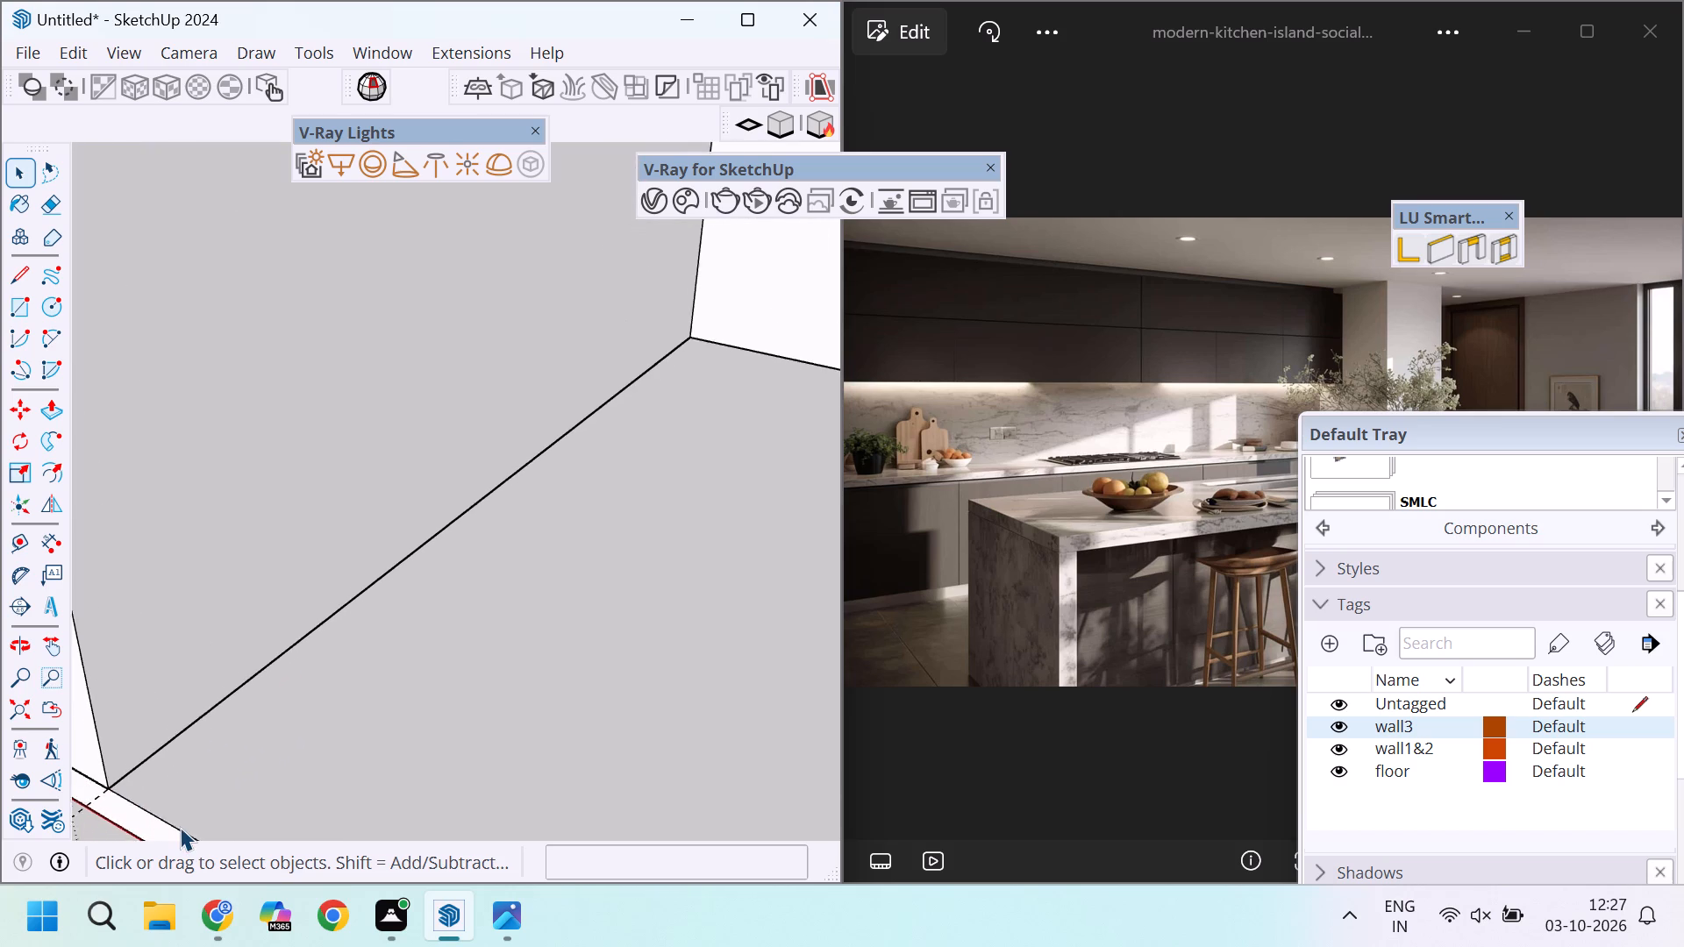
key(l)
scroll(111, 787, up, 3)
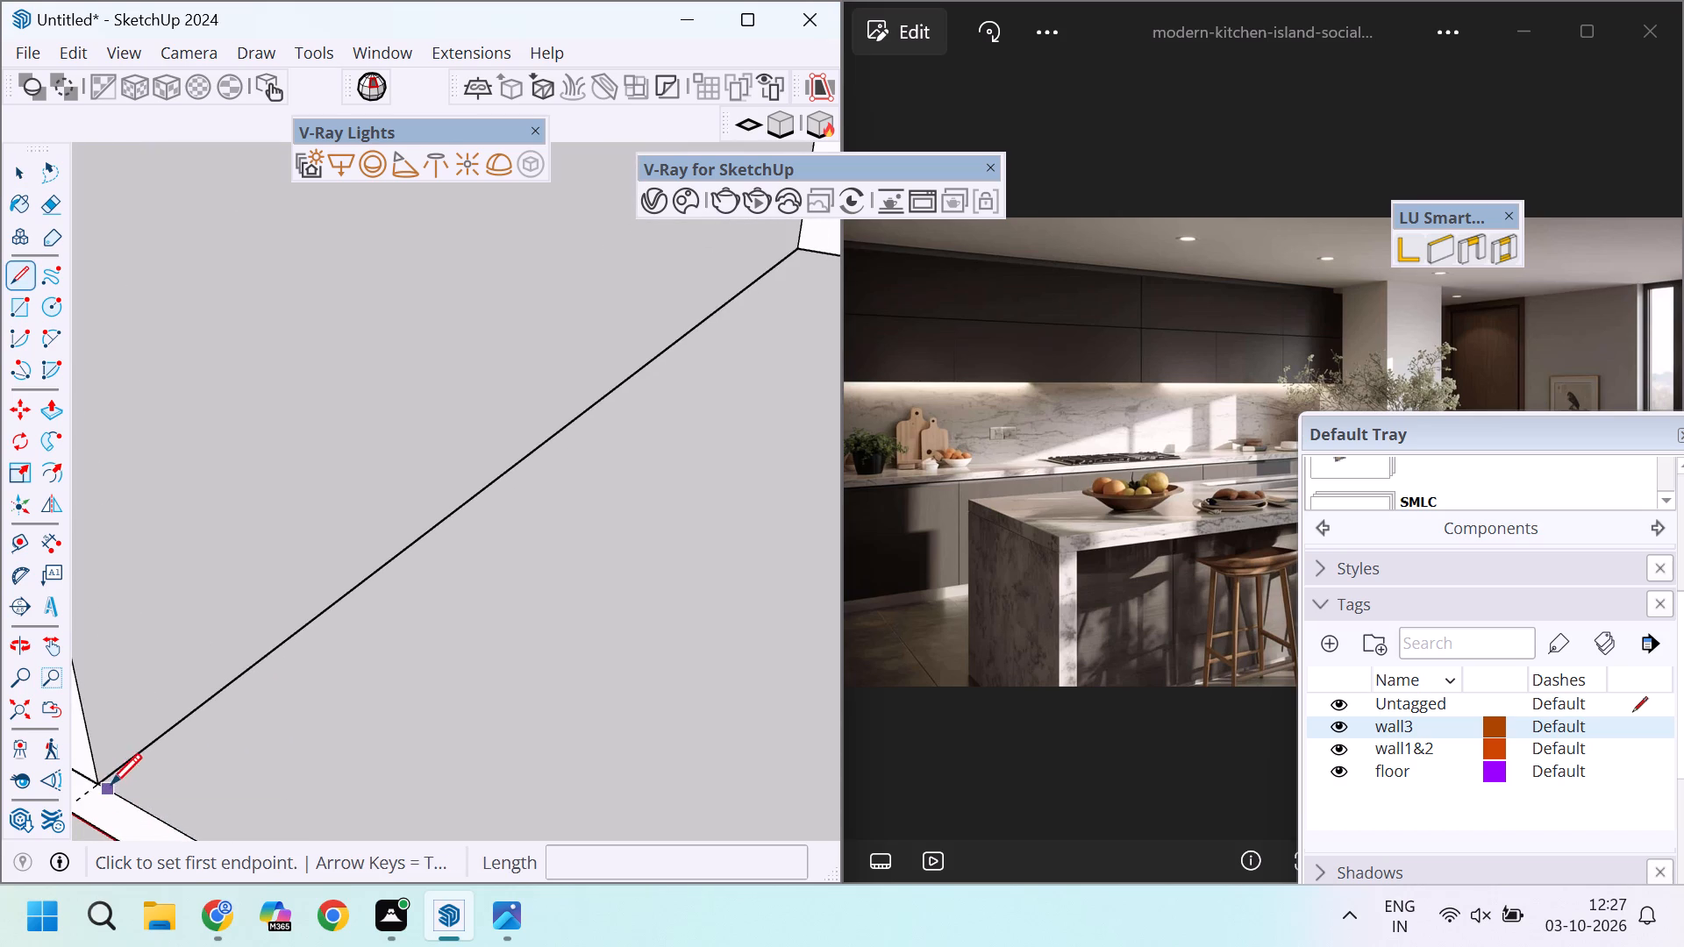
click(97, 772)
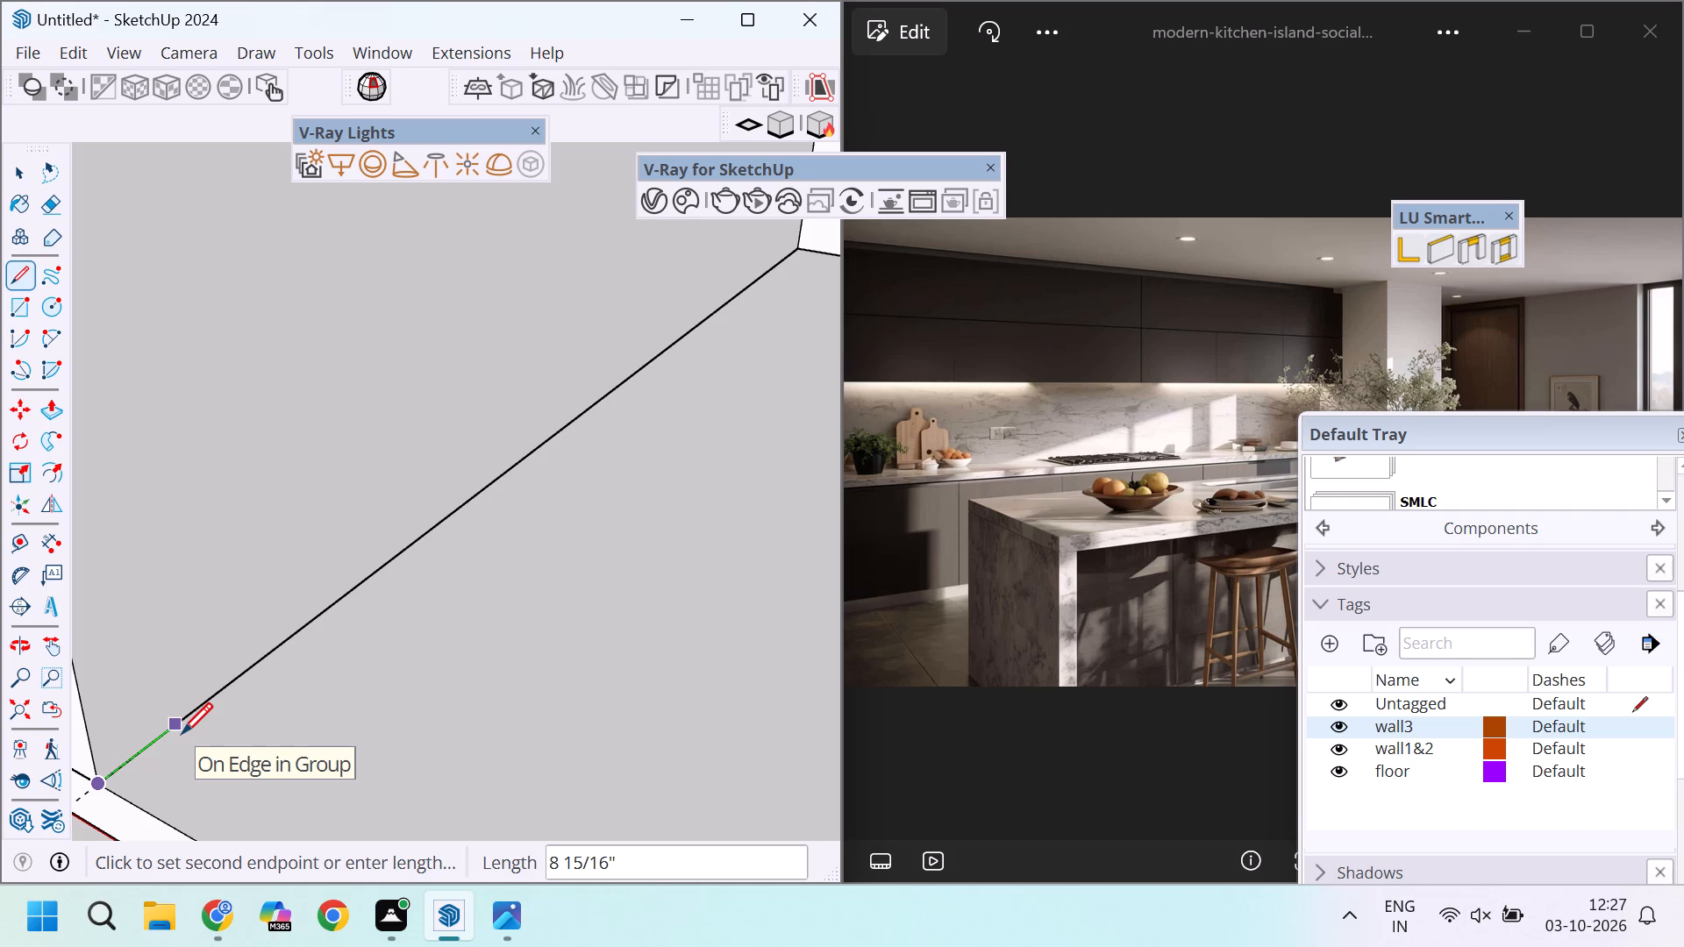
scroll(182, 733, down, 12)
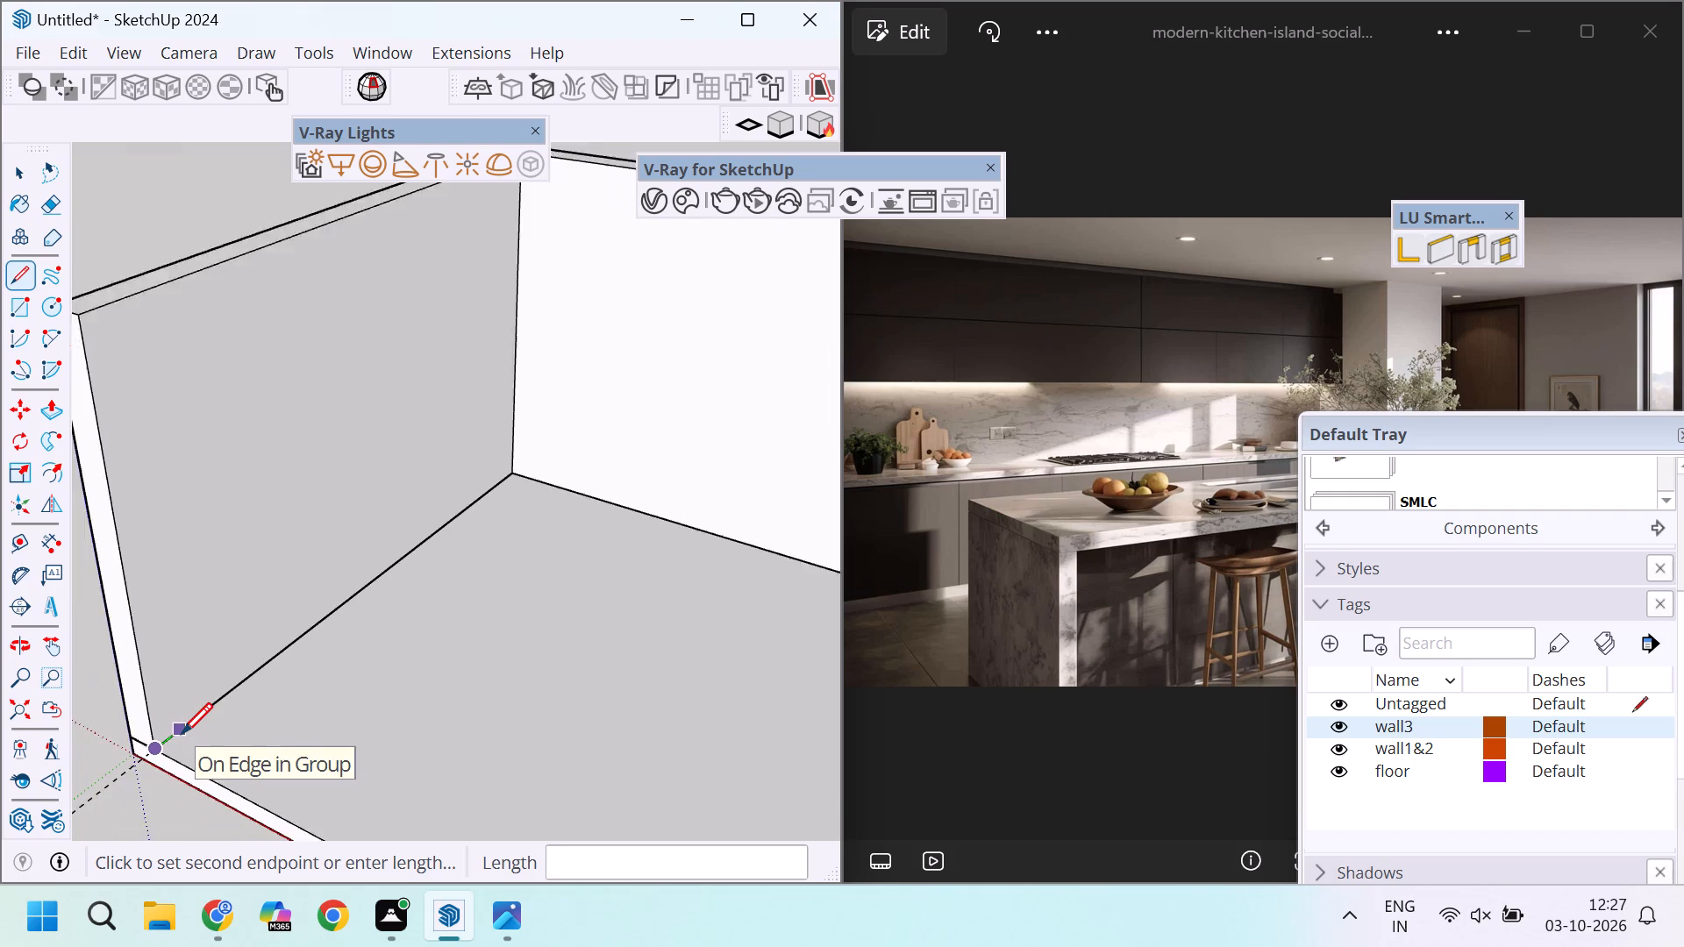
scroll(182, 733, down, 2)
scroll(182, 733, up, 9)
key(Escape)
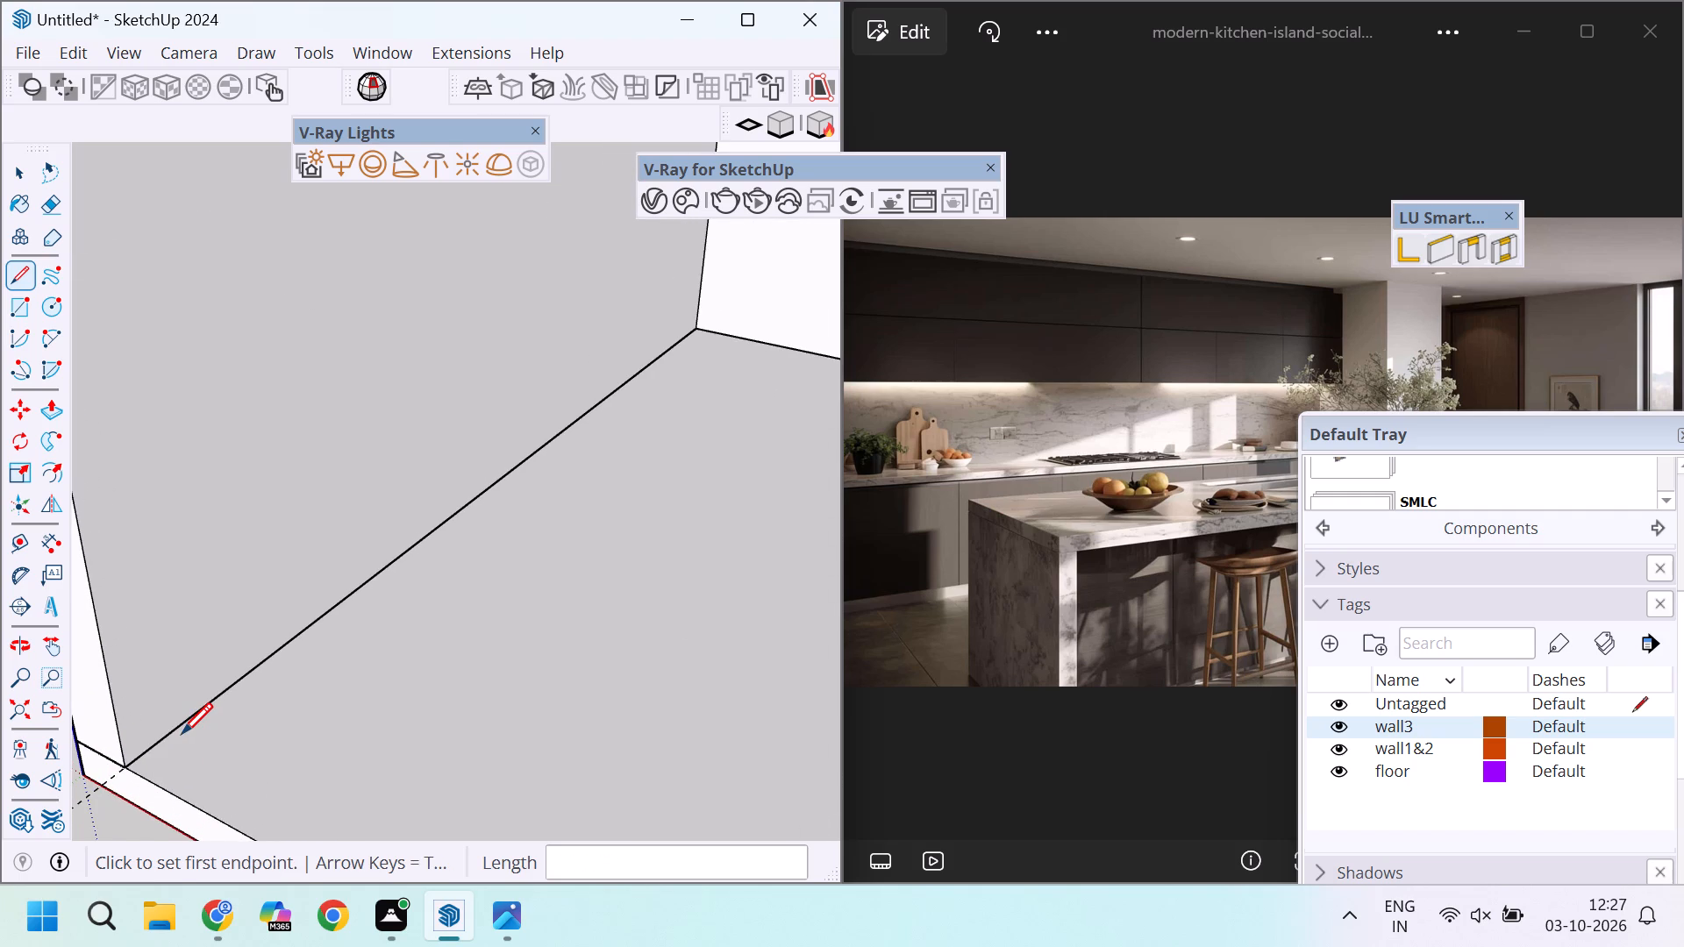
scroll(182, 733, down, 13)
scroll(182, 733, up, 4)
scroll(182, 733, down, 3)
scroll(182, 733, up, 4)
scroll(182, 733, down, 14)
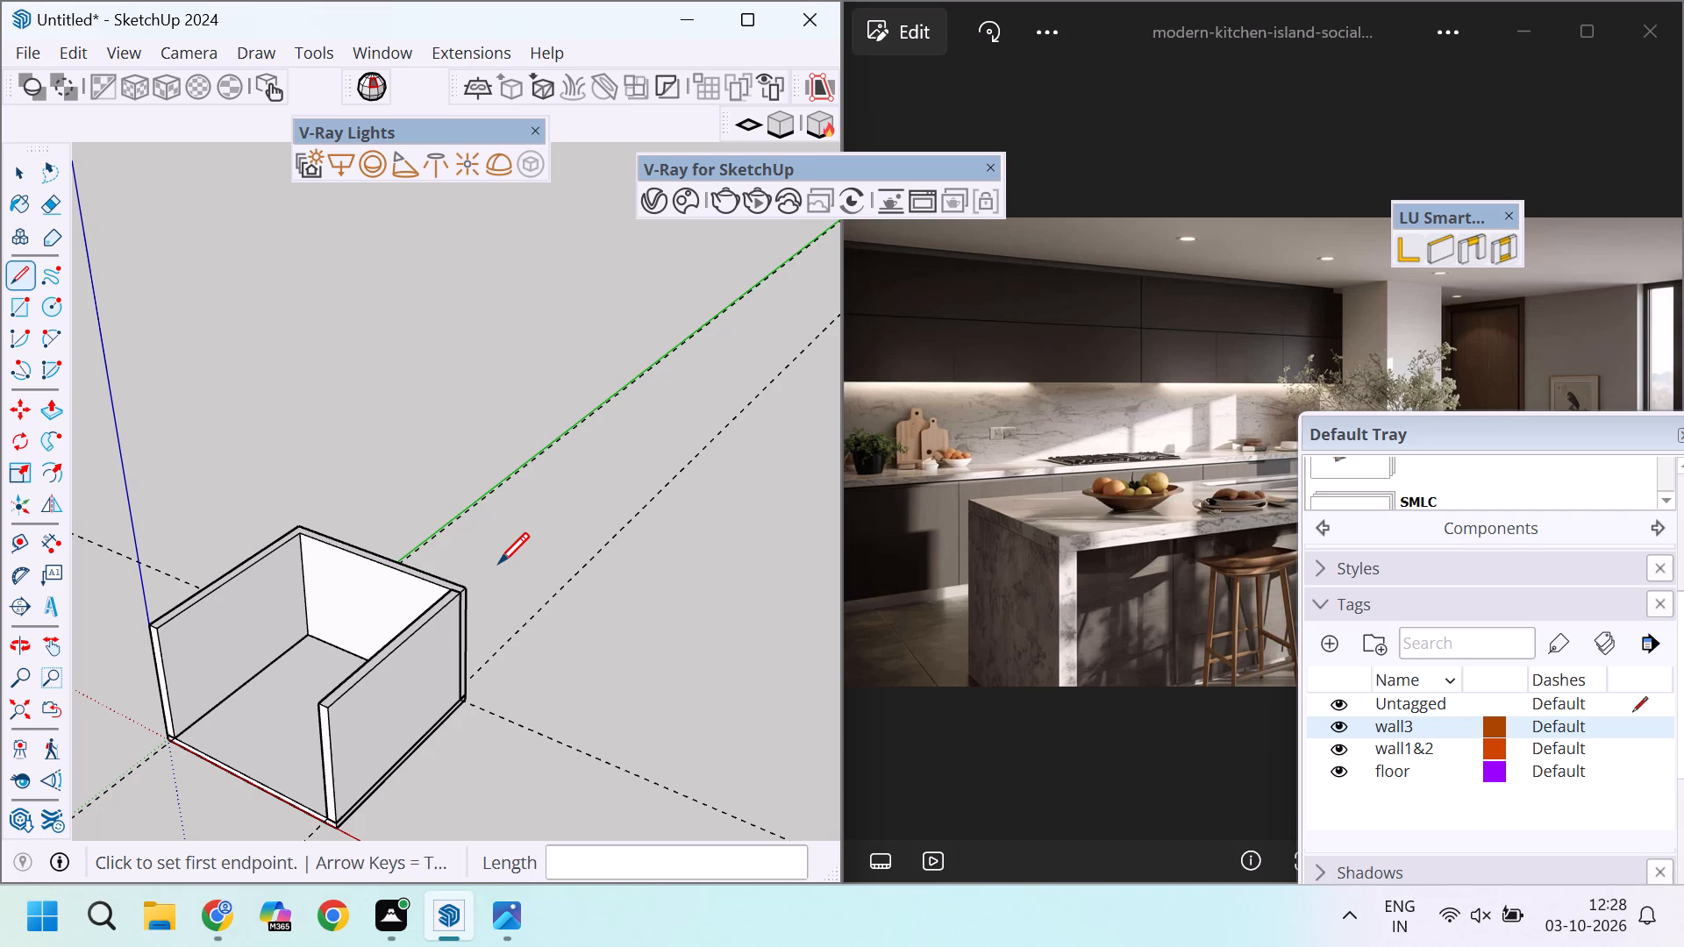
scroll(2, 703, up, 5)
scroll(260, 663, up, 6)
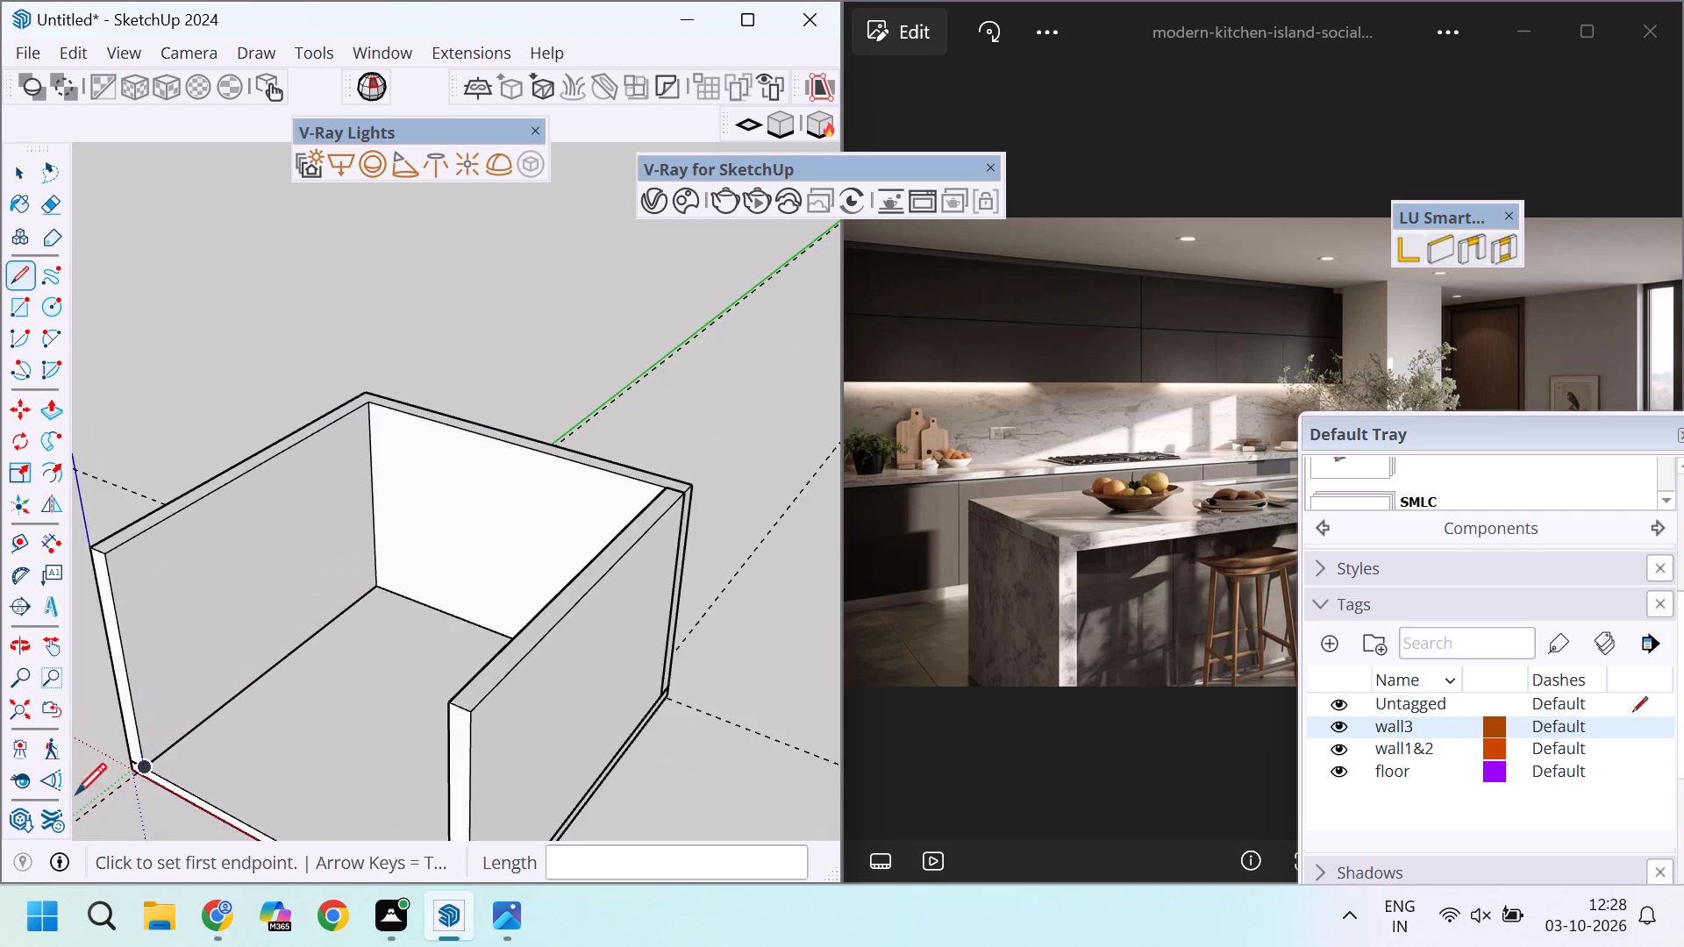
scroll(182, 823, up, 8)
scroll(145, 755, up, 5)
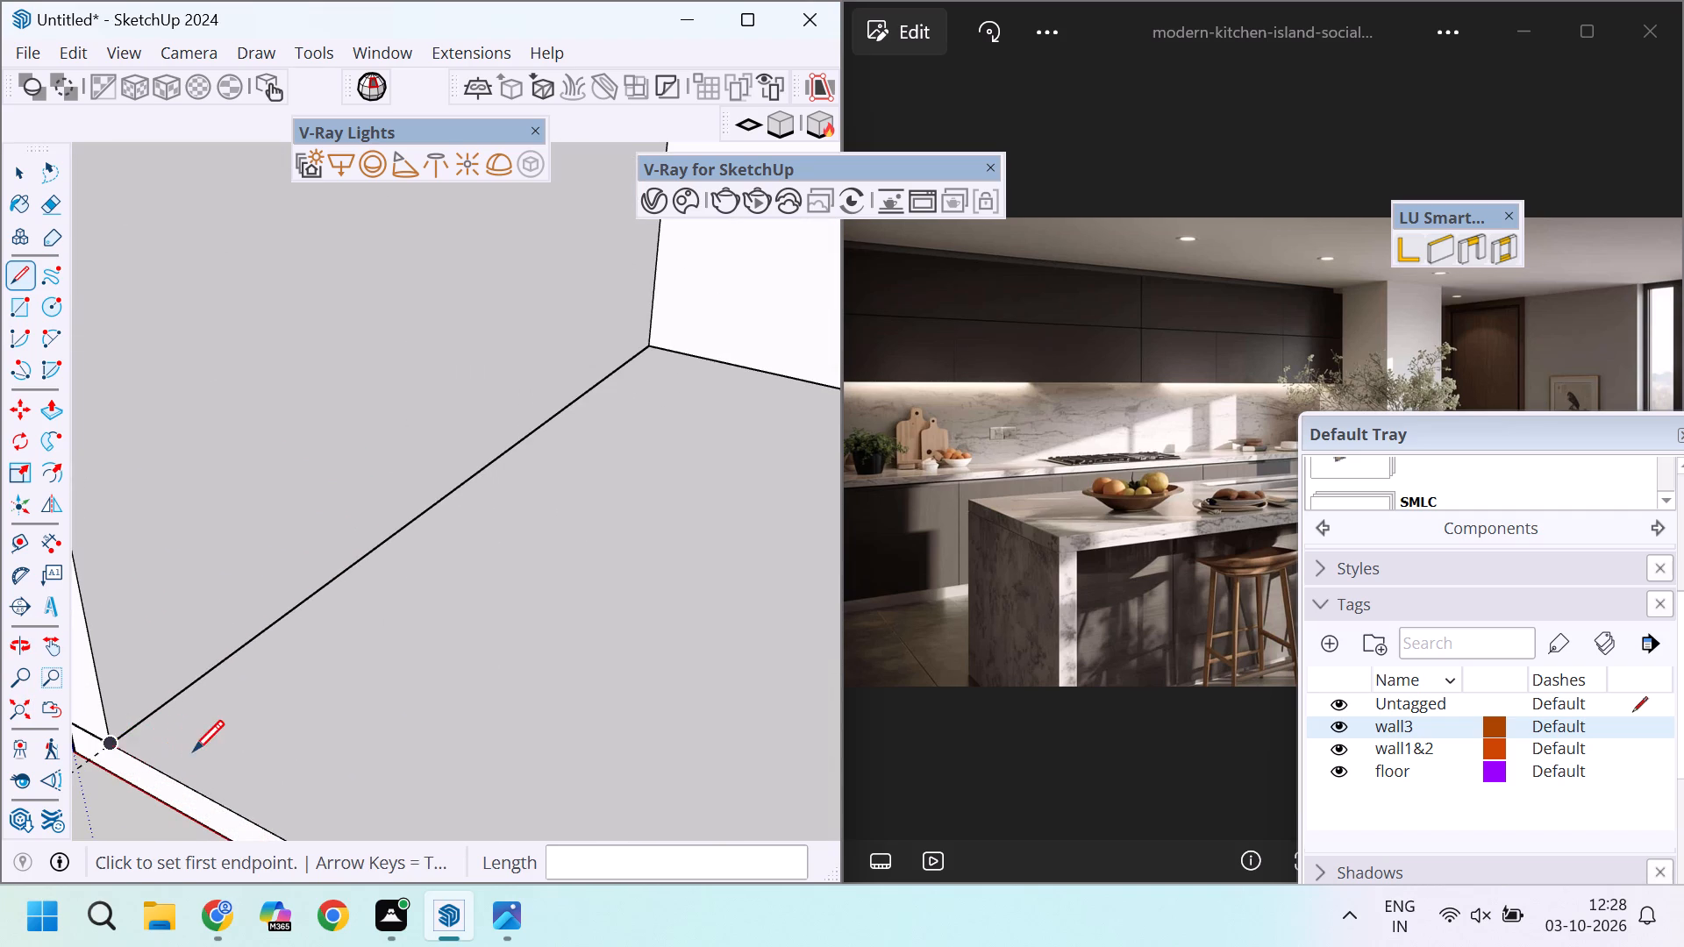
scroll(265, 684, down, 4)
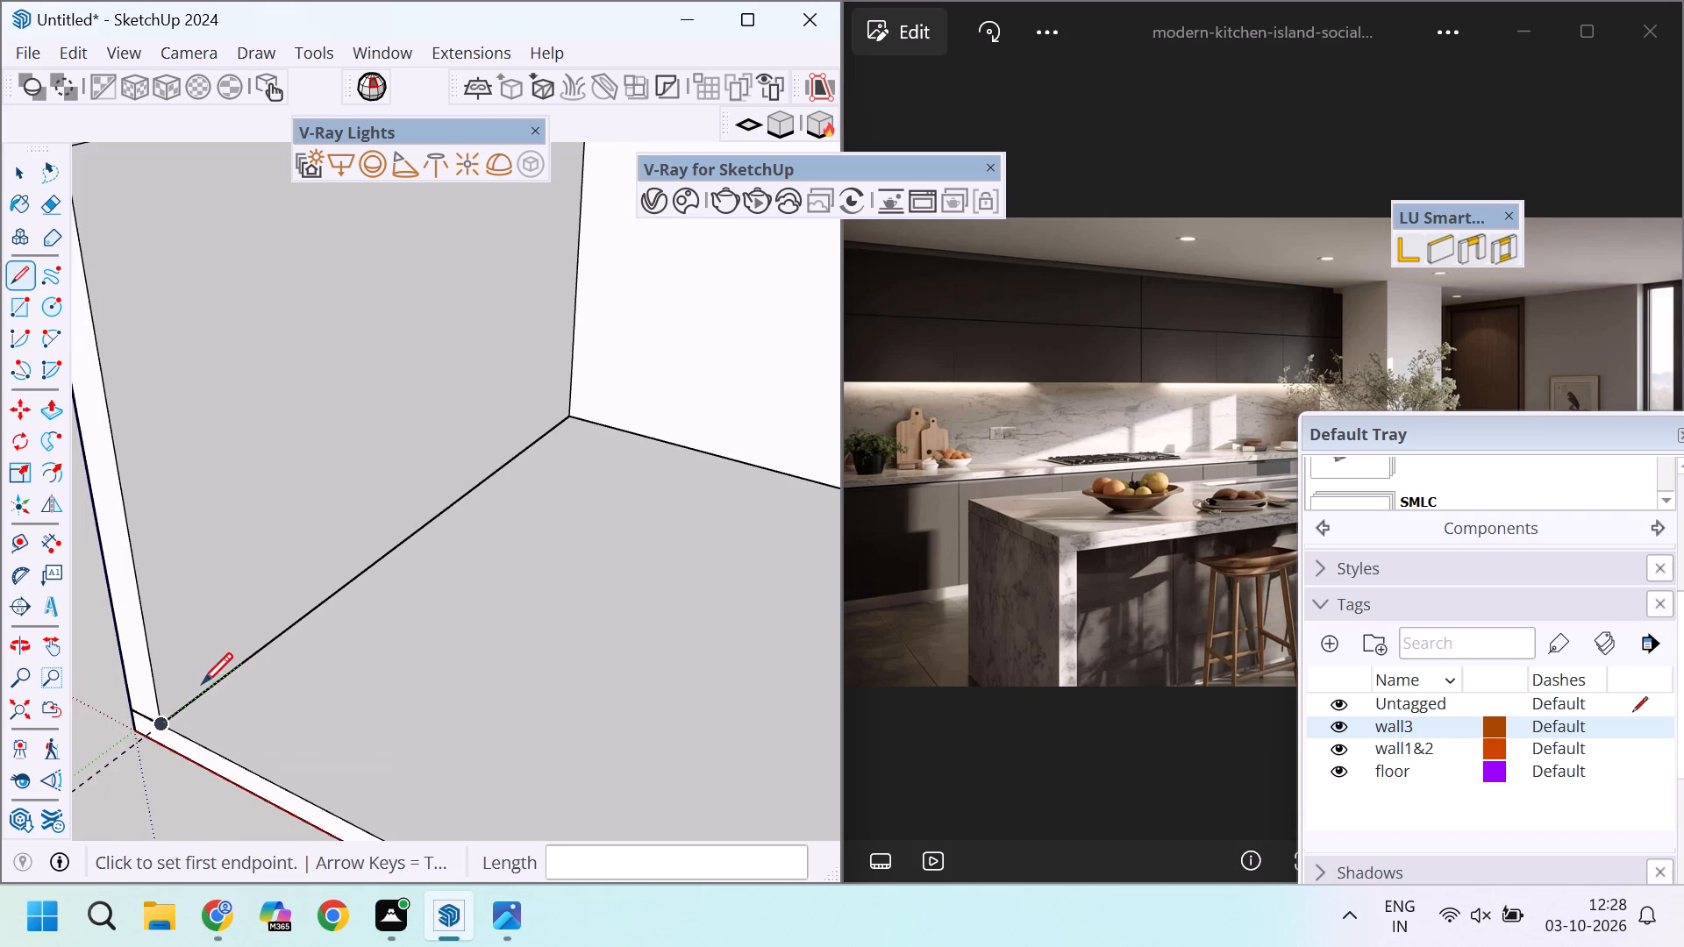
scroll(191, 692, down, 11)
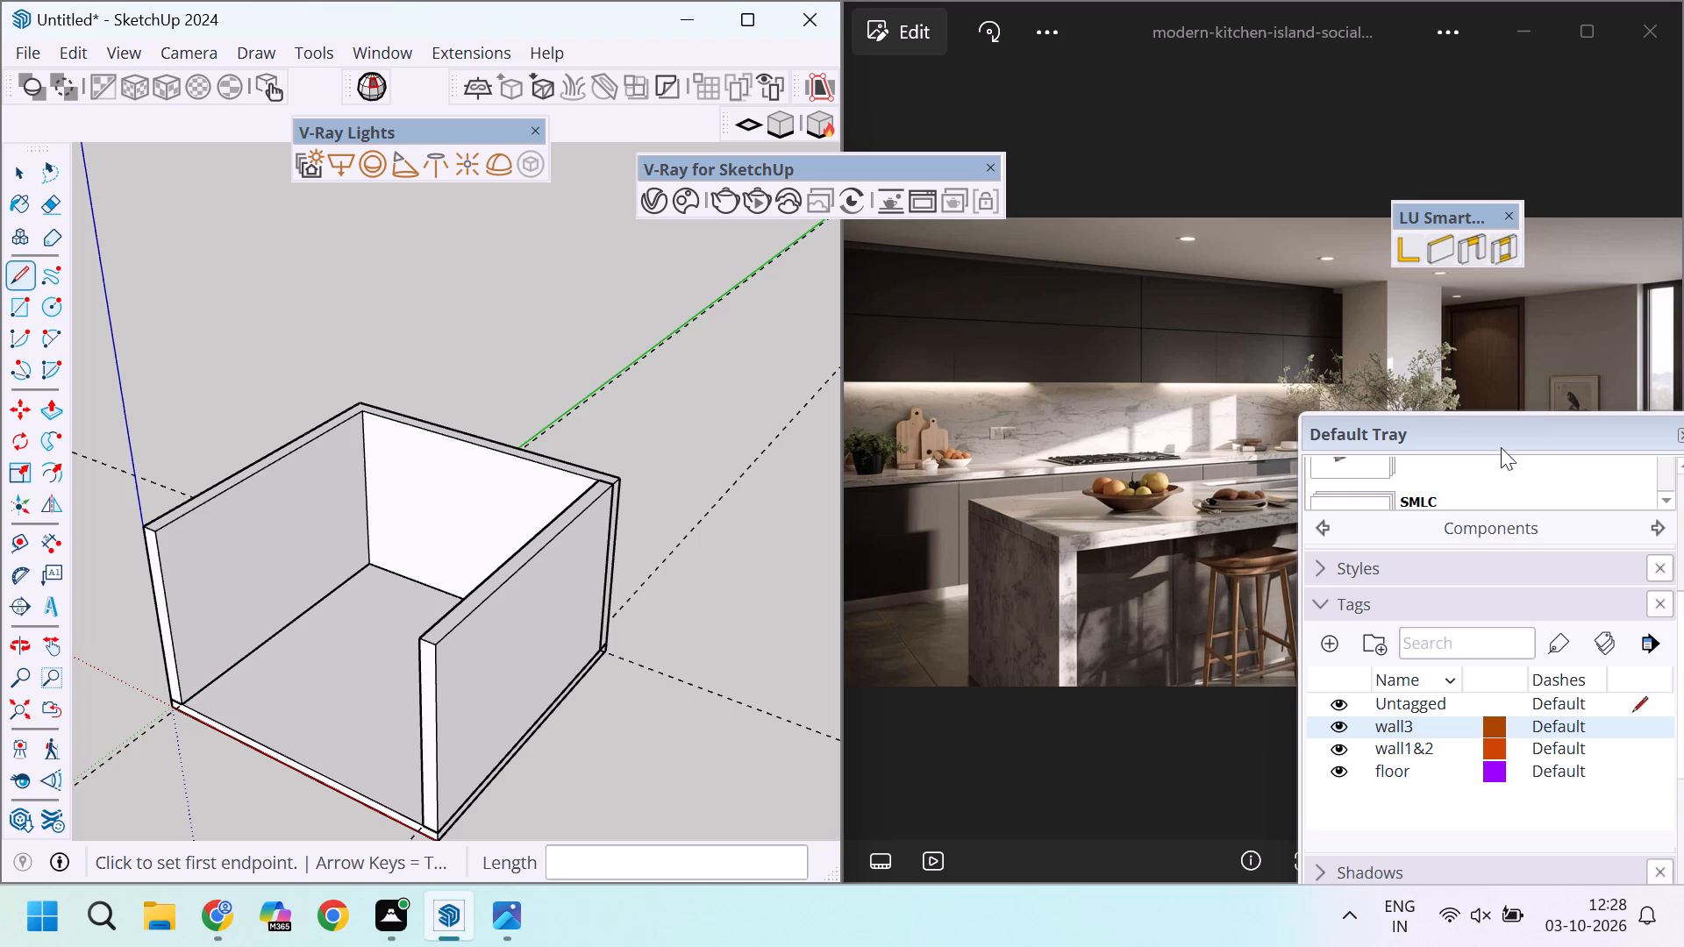
Move the Default Tray down to uncover the island and stools in the reference image.
drag(1454, 430, 1523, 592)
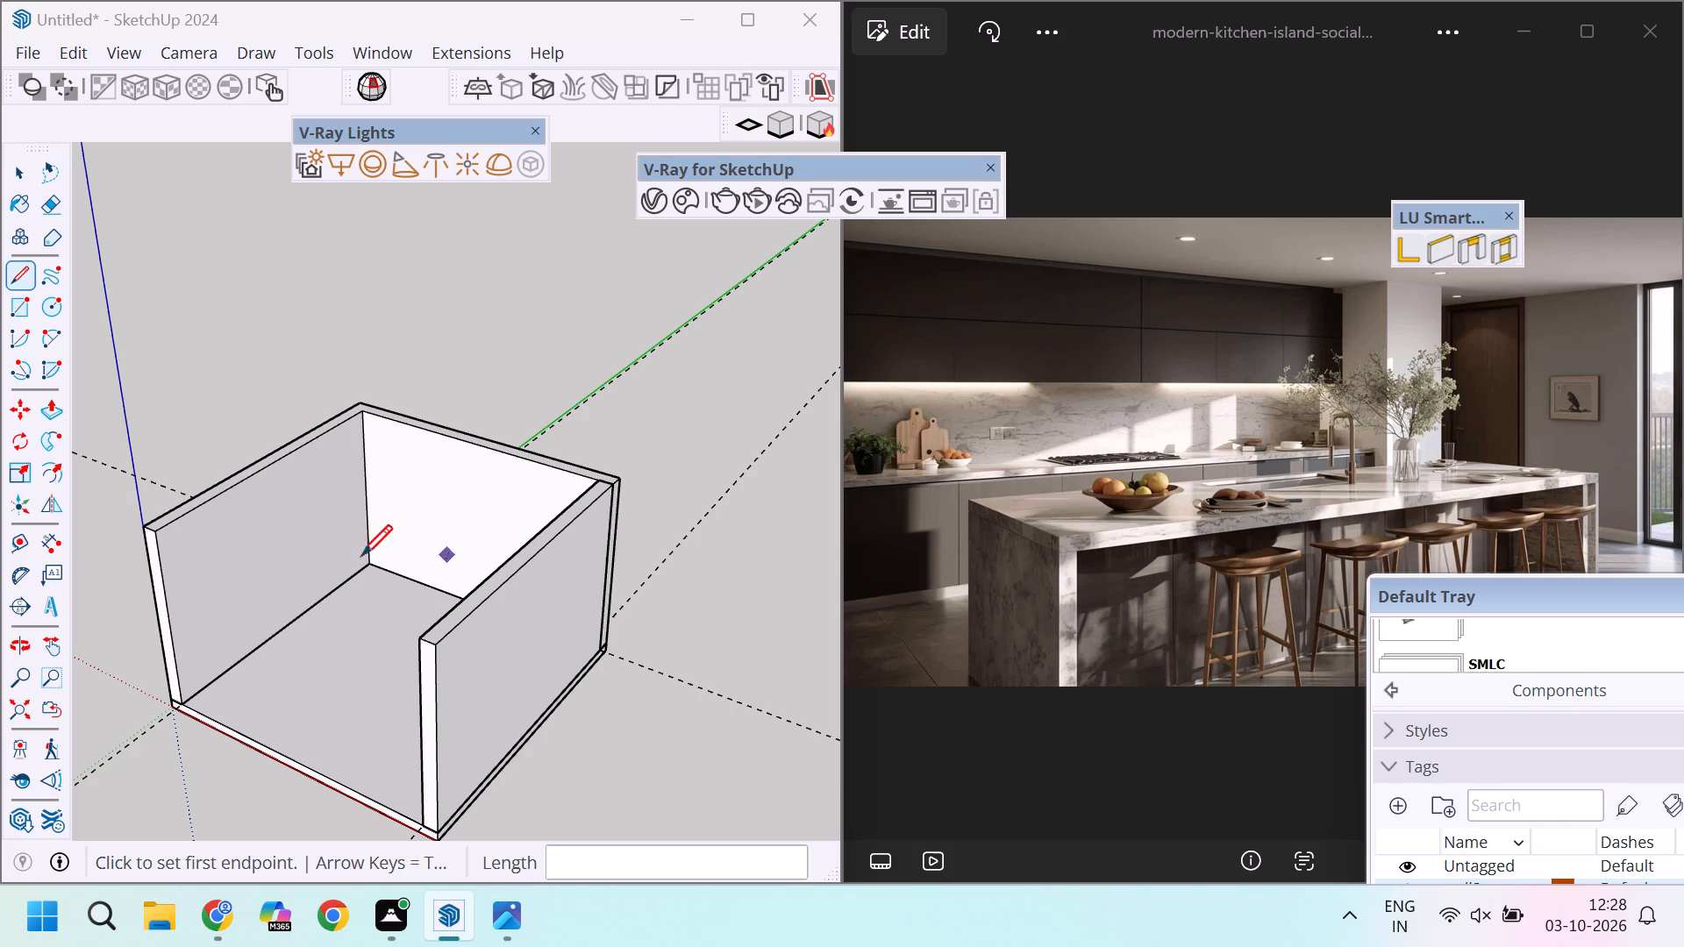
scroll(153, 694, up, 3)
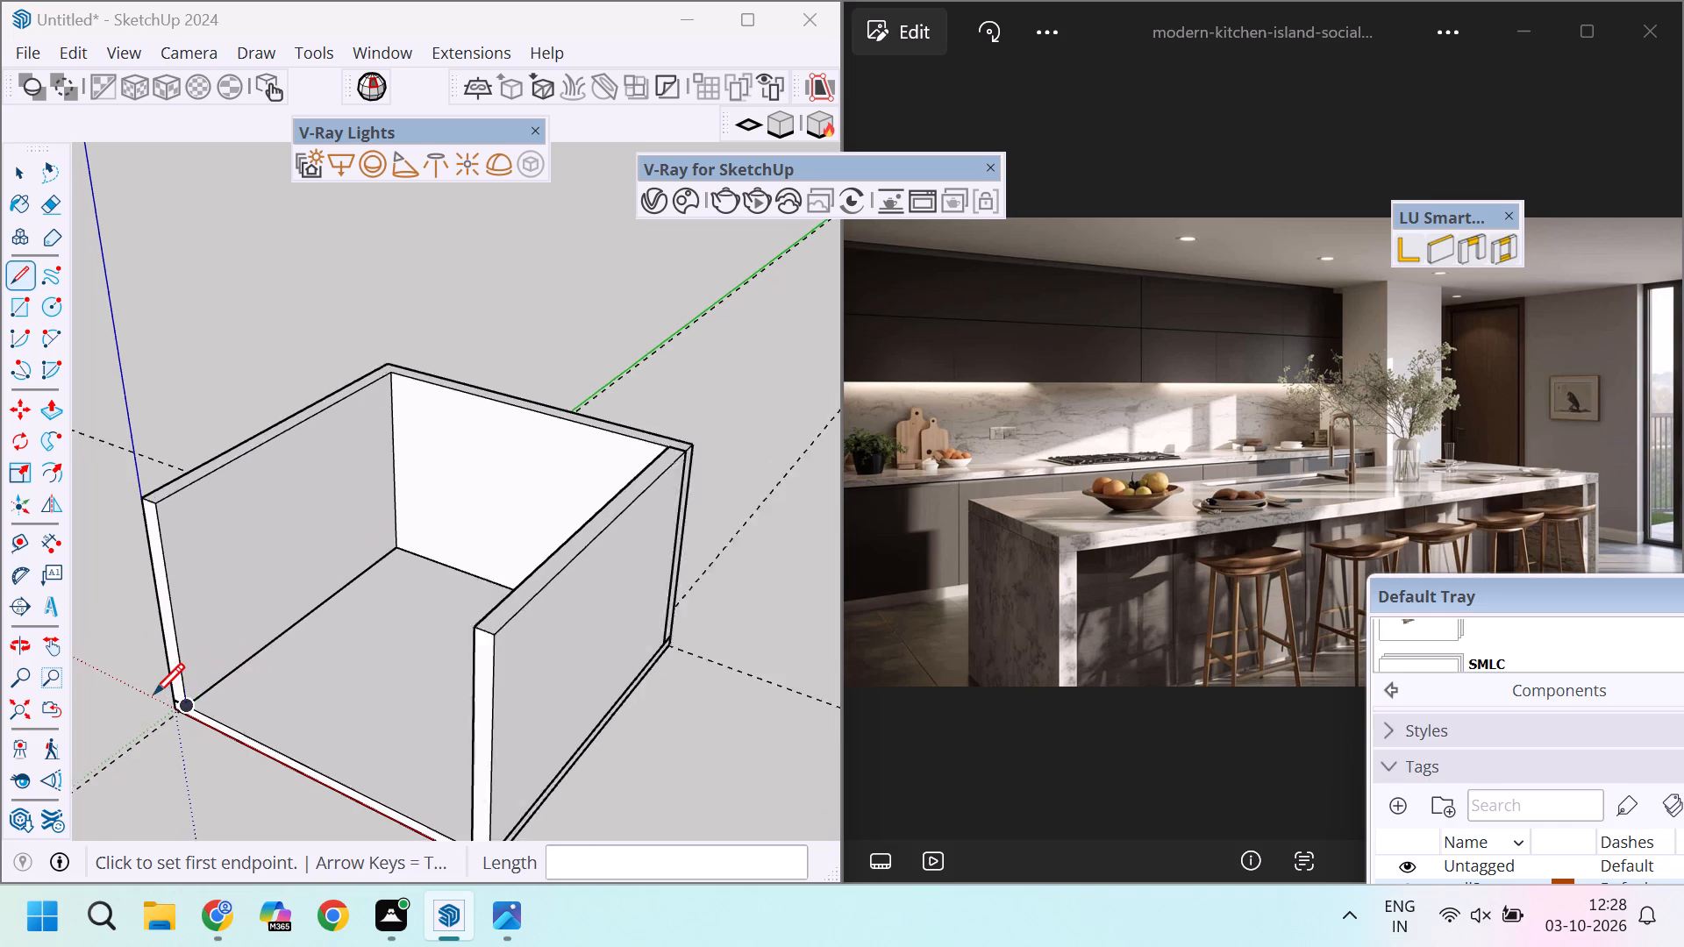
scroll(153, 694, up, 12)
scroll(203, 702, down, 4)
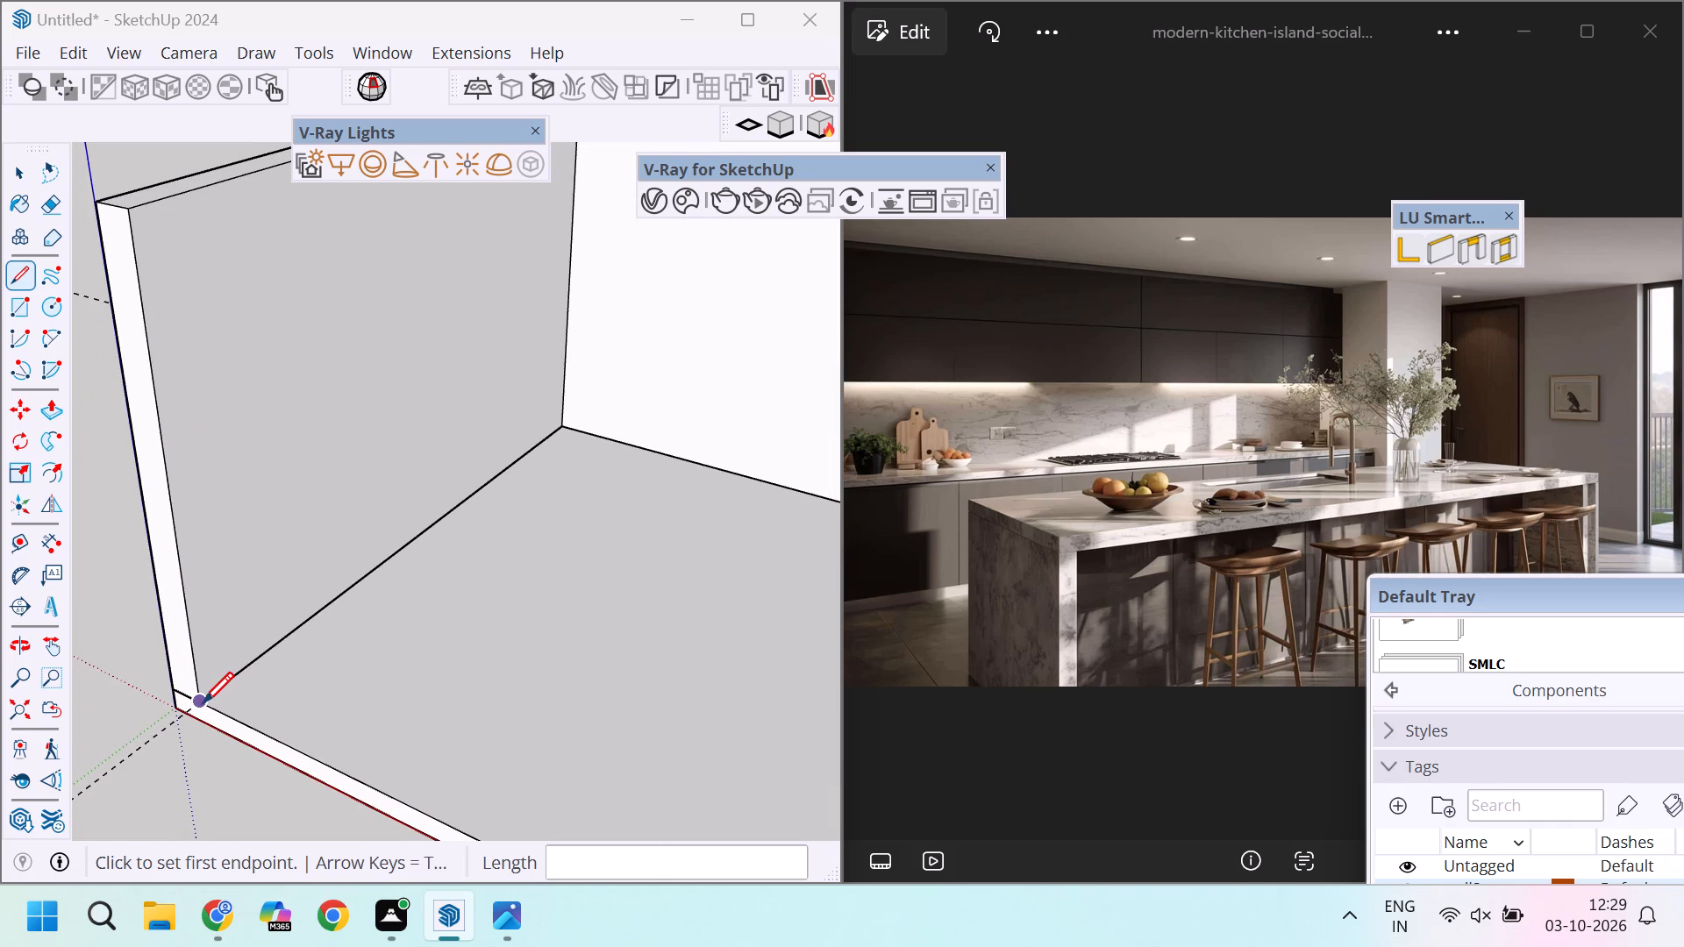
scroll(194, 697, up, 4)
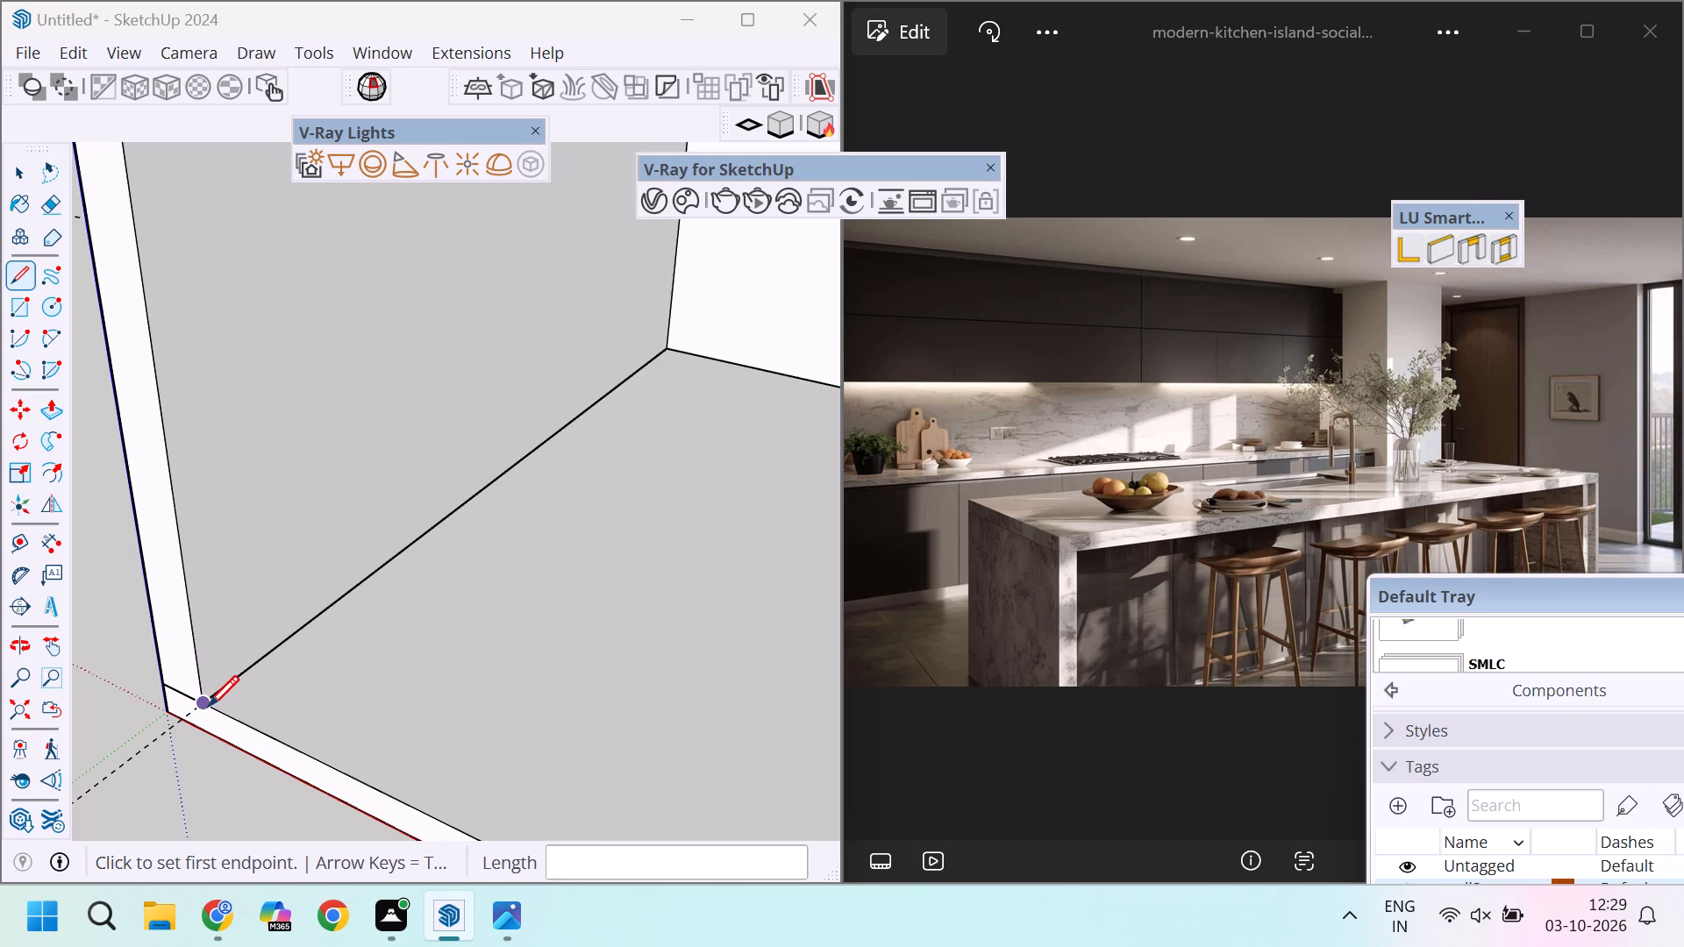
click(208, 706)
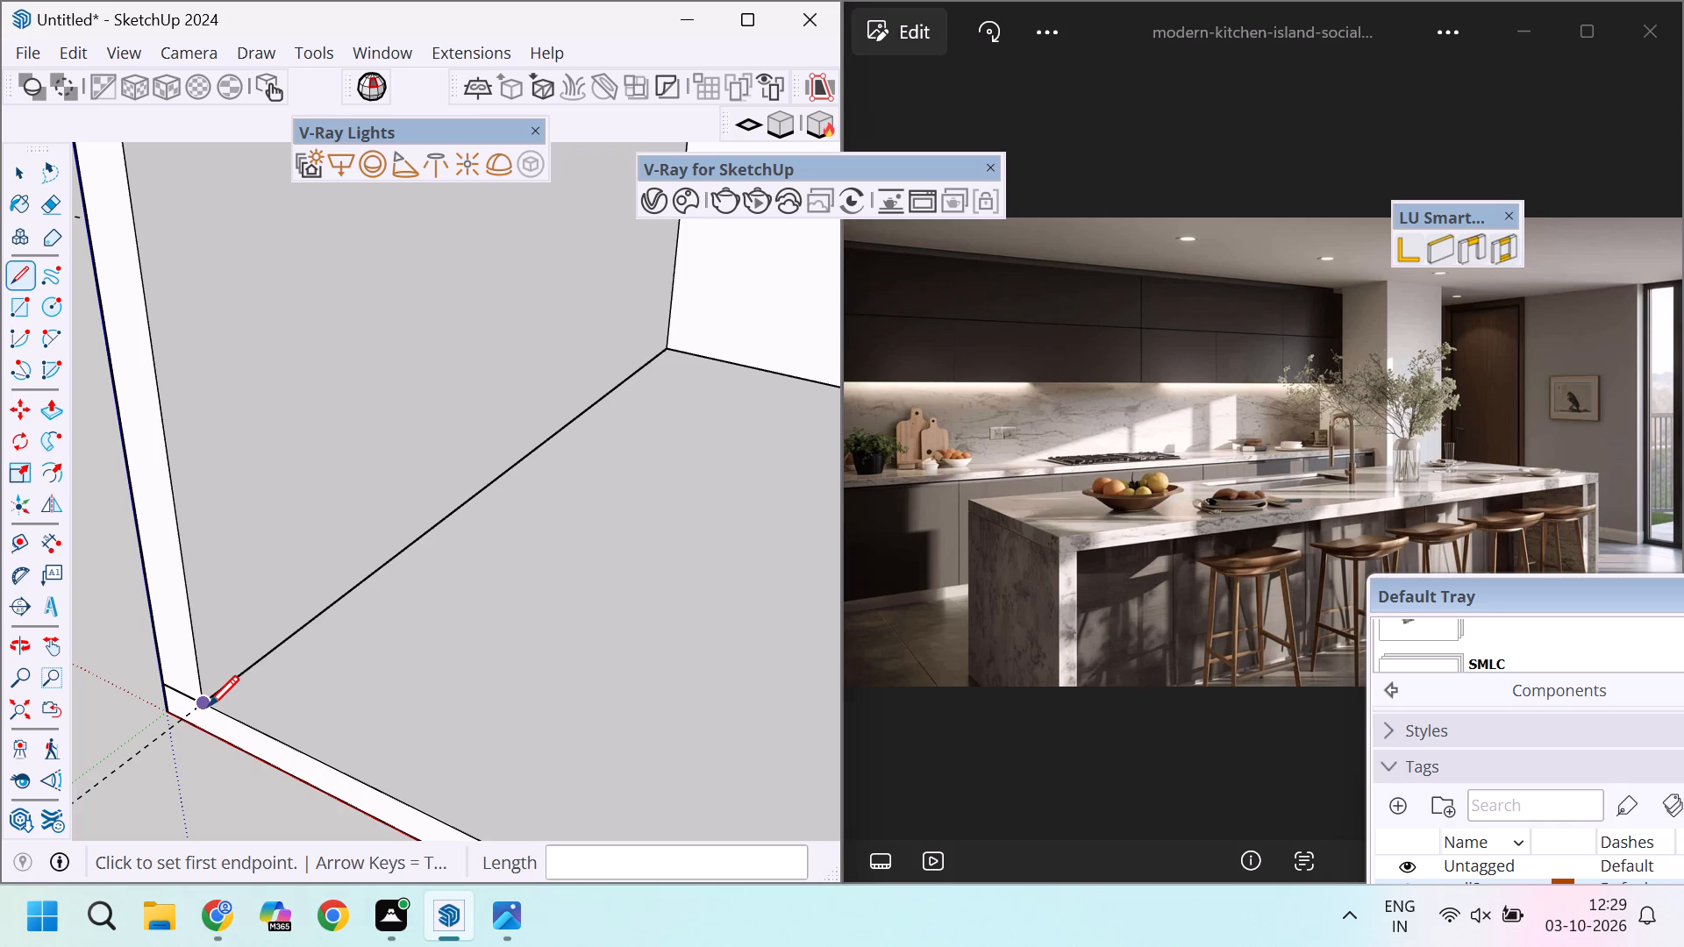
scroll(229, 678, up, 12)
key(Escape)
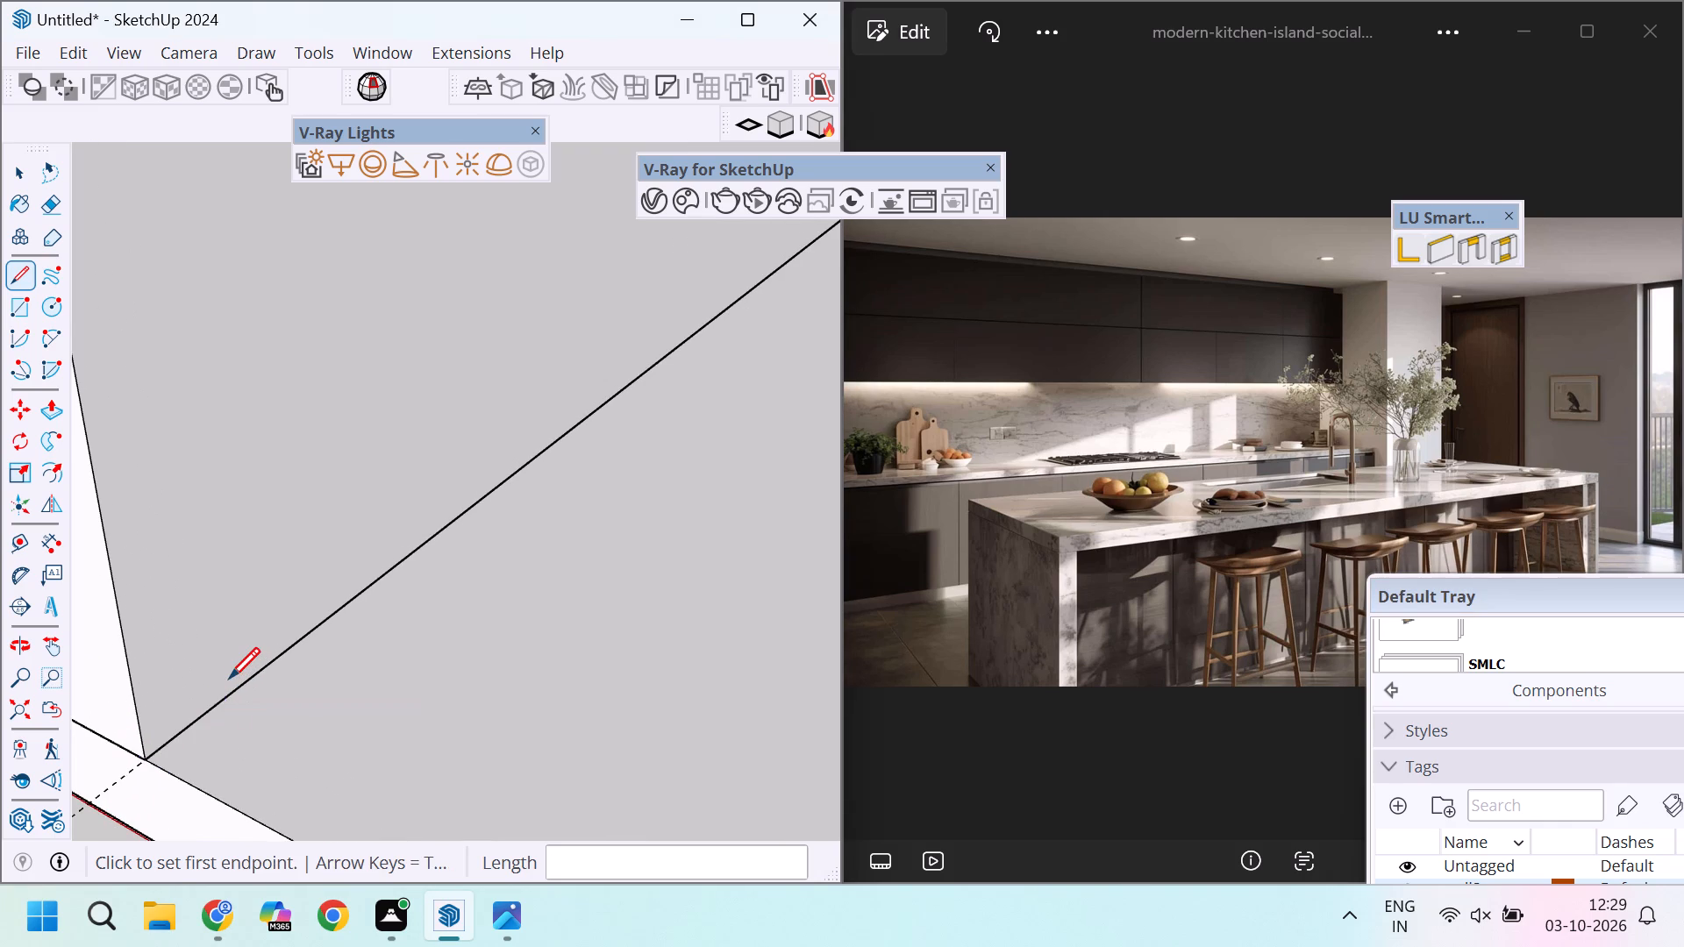
Open the floor slab group for editing and Push/Pull its front edge face outward by 3' 6".
scroll(229, 678, down, 4)
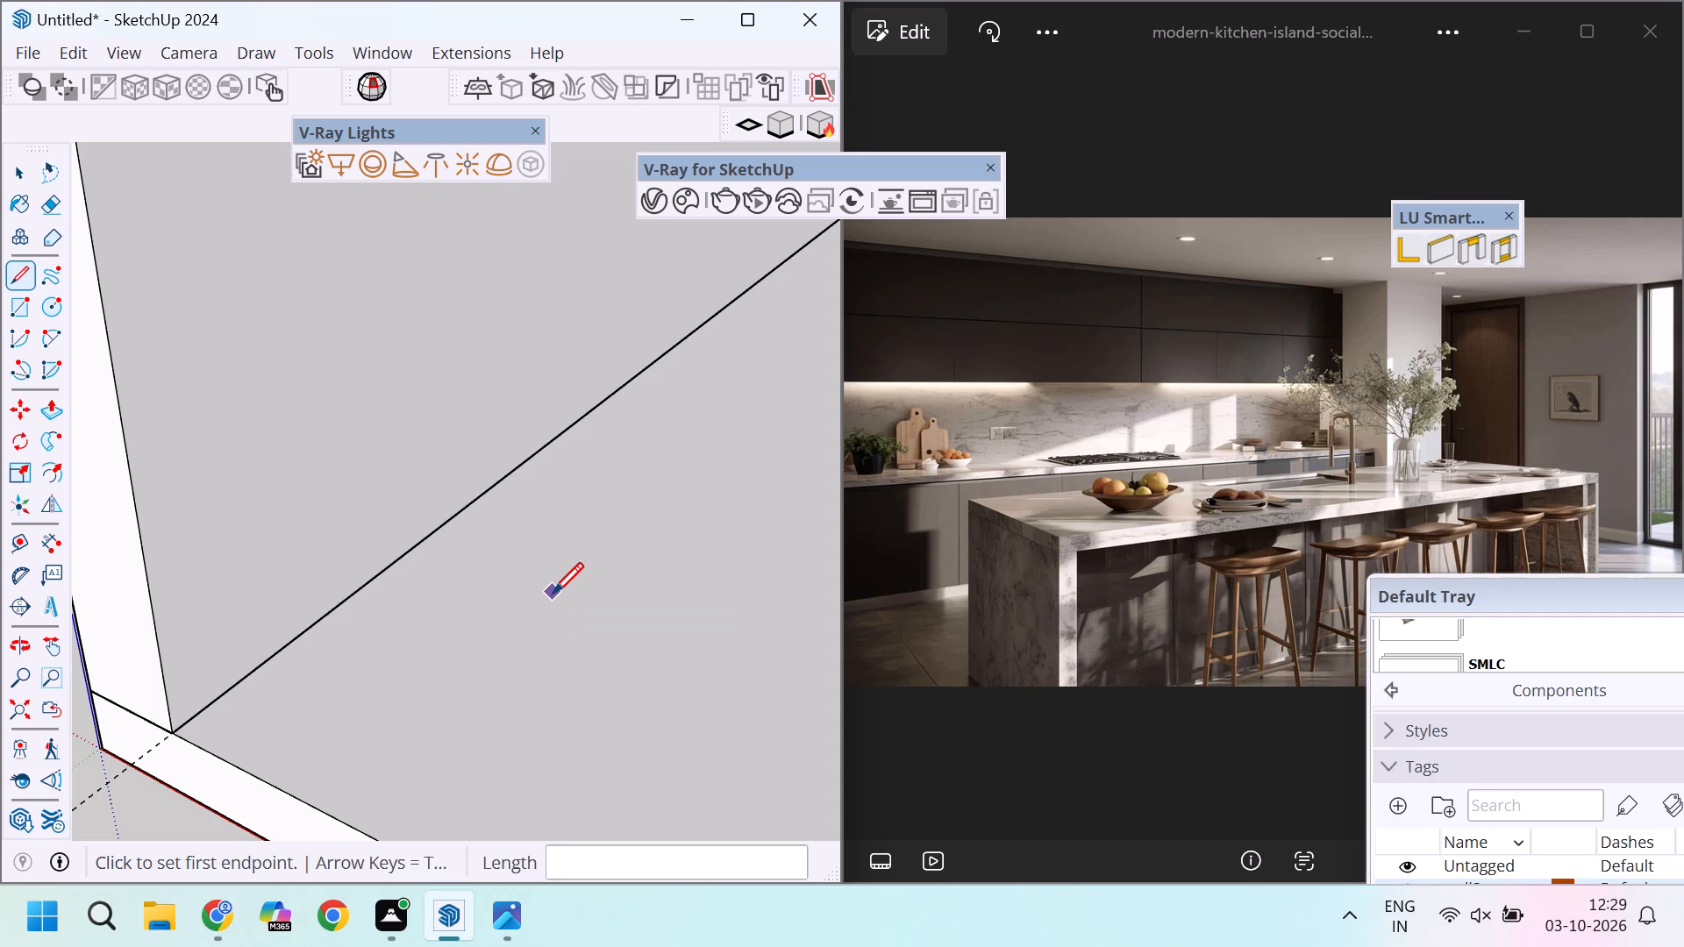
scroll(373, 557, down, 10)
scroll(220, 600, up, 5)
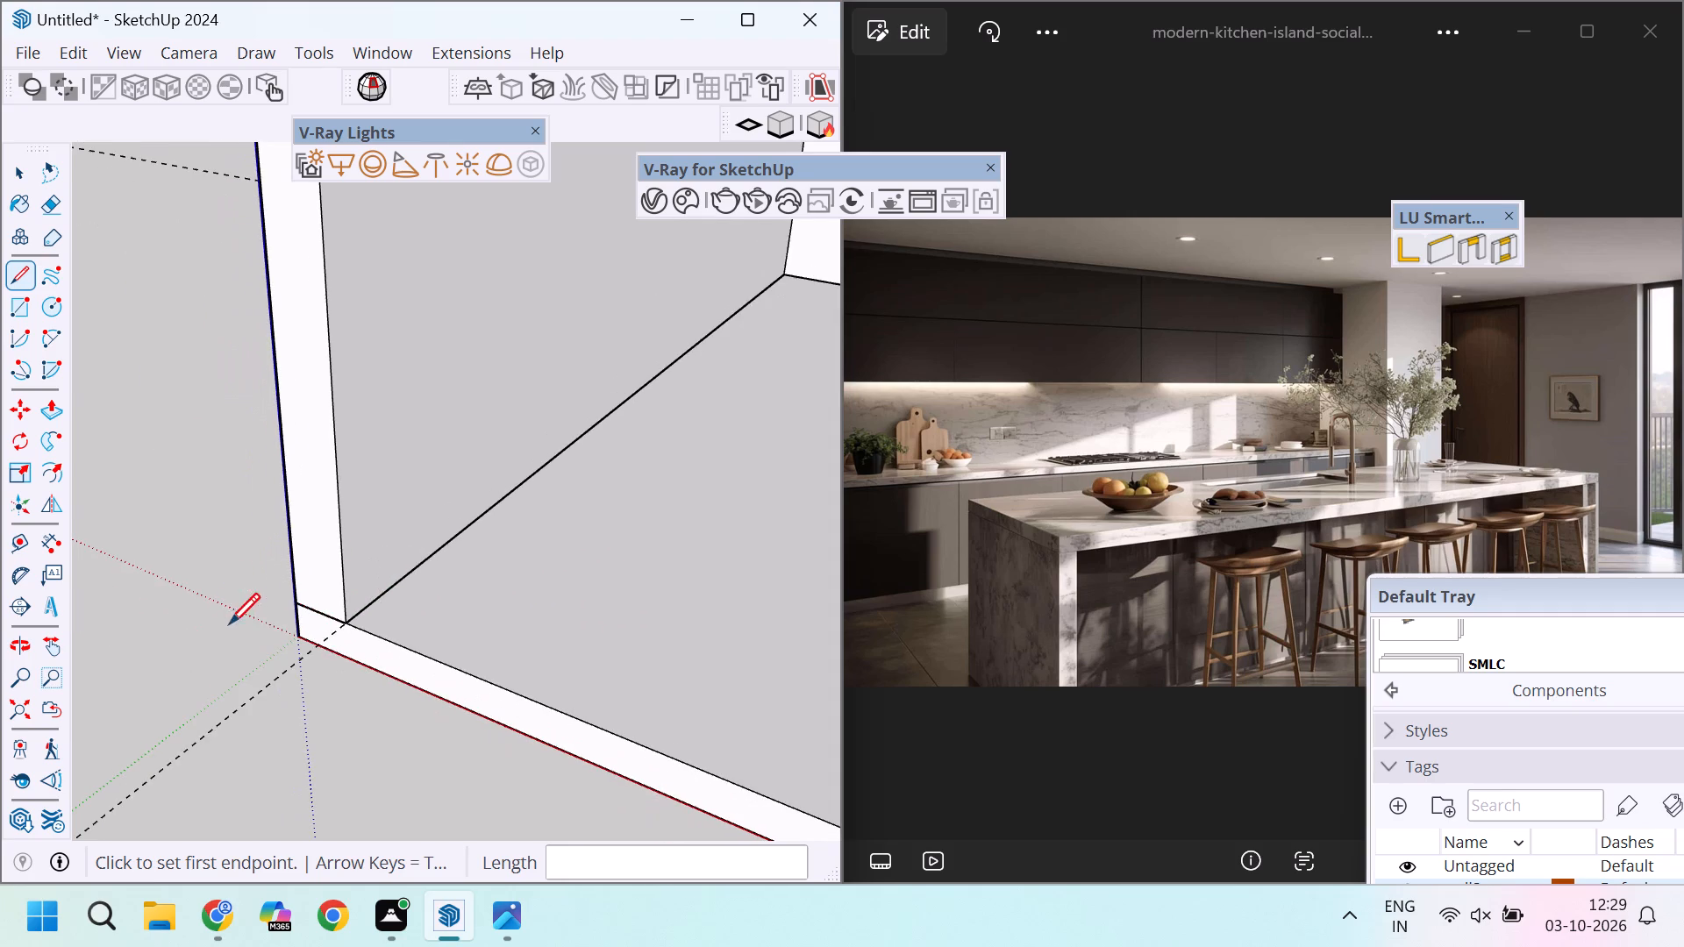
scroll(351, 670, up, 5)
key(space)
click(353, 633)
double_click(353, 633)
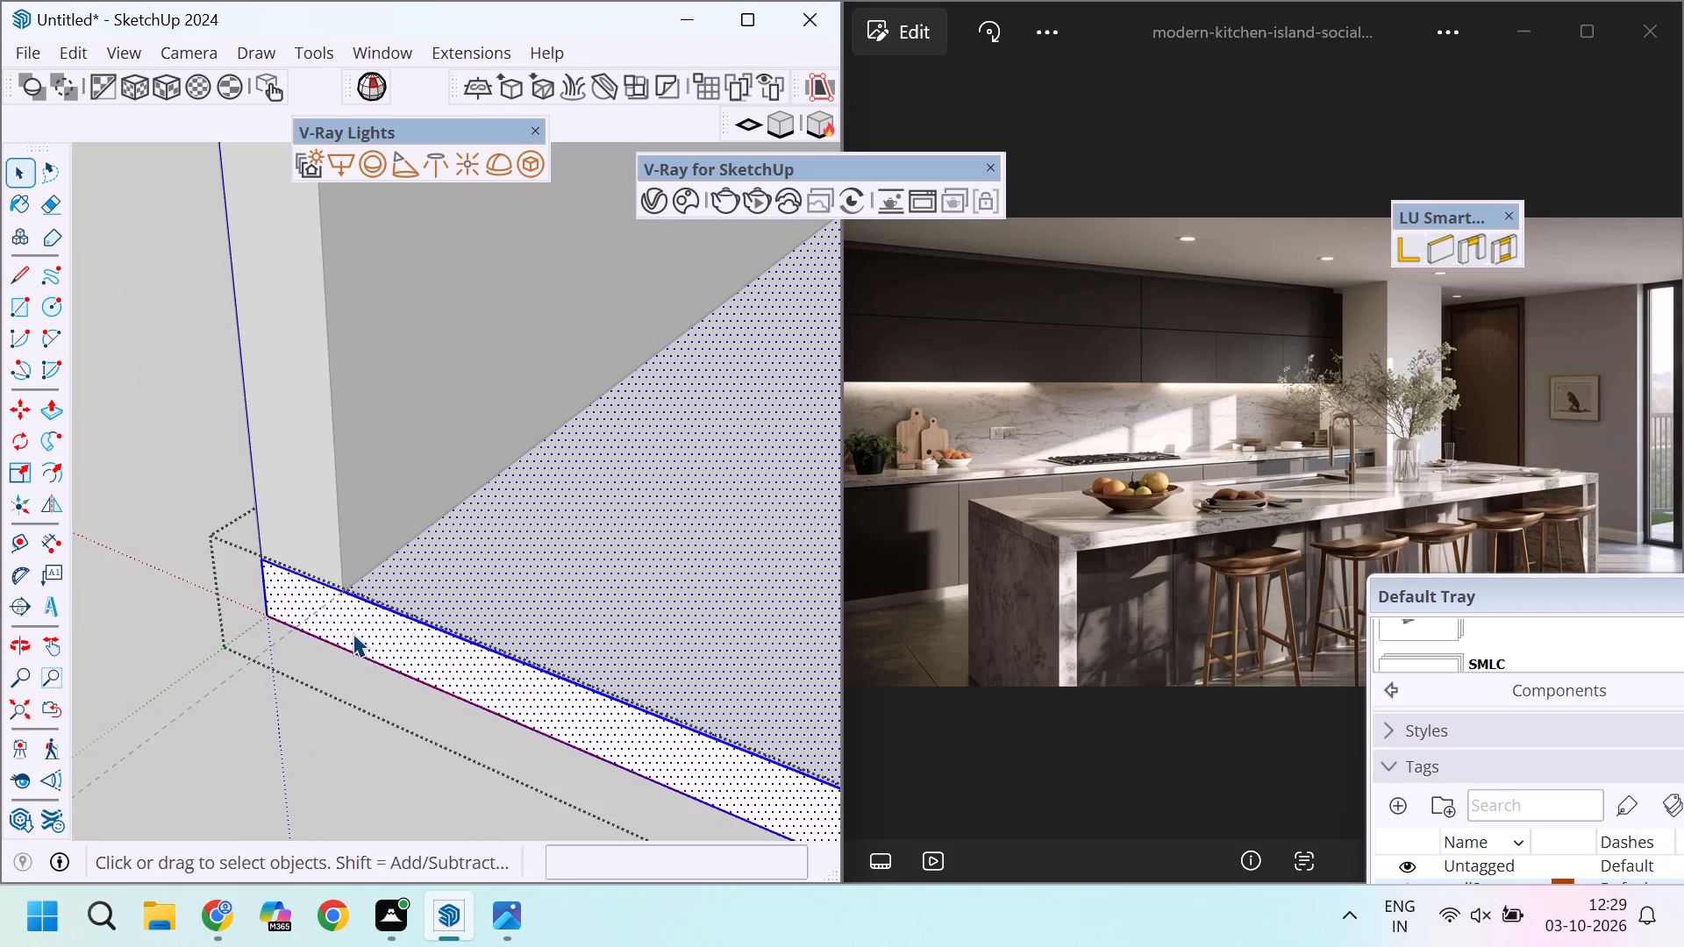
key(p)
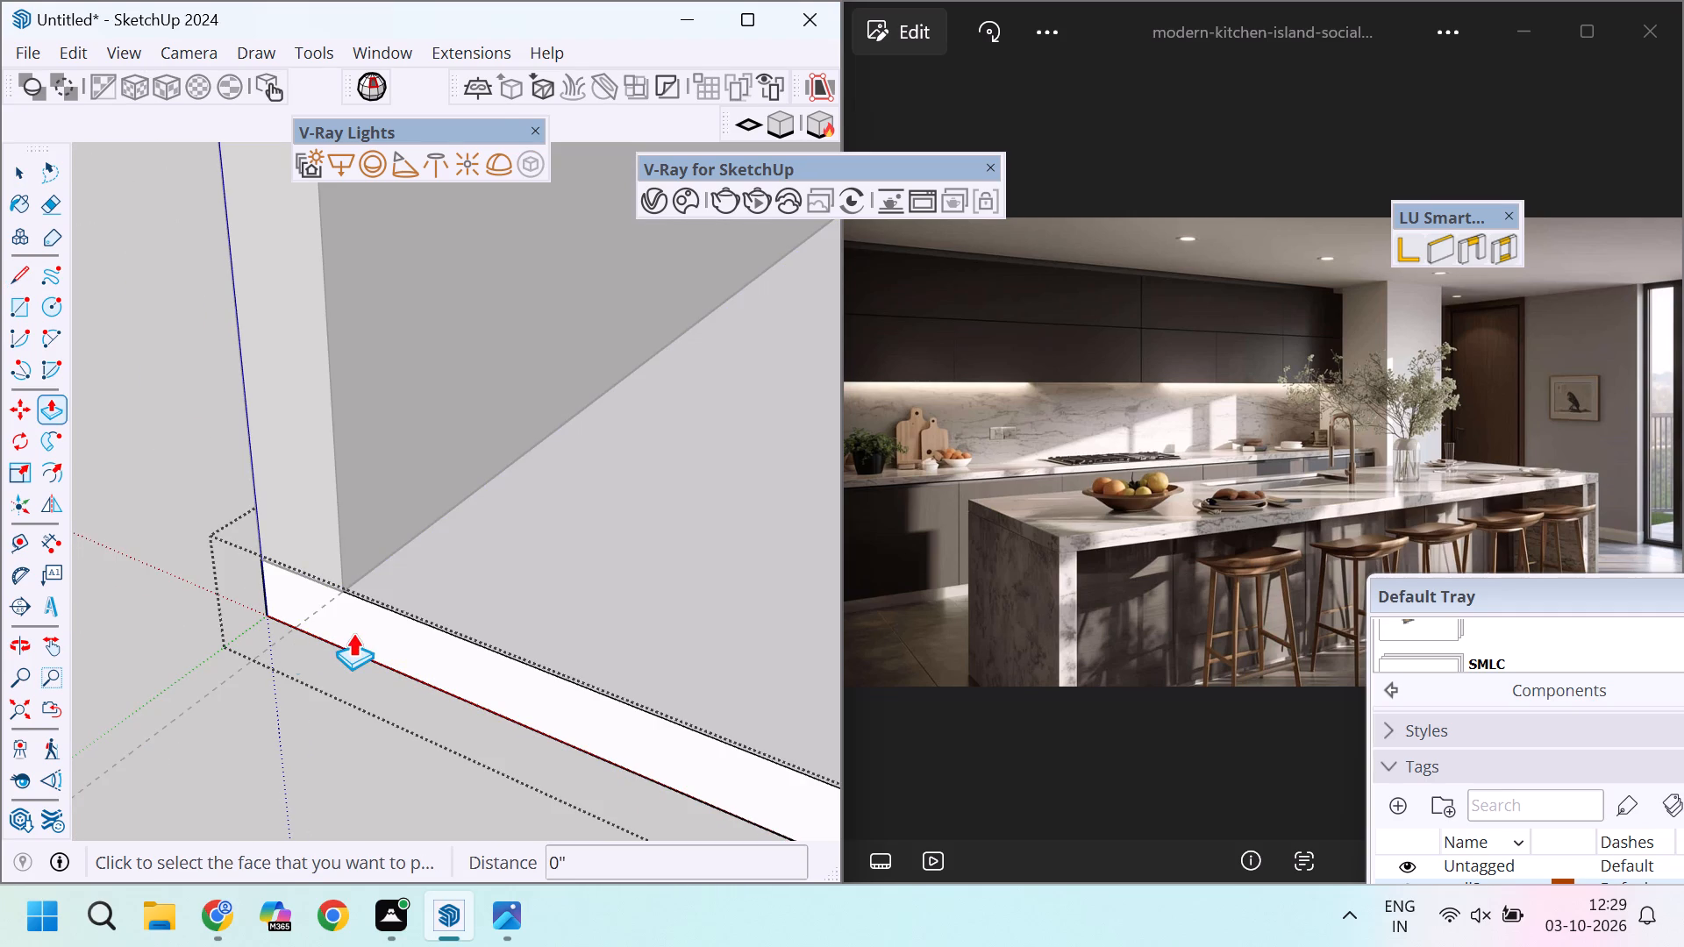
click(357, 634)
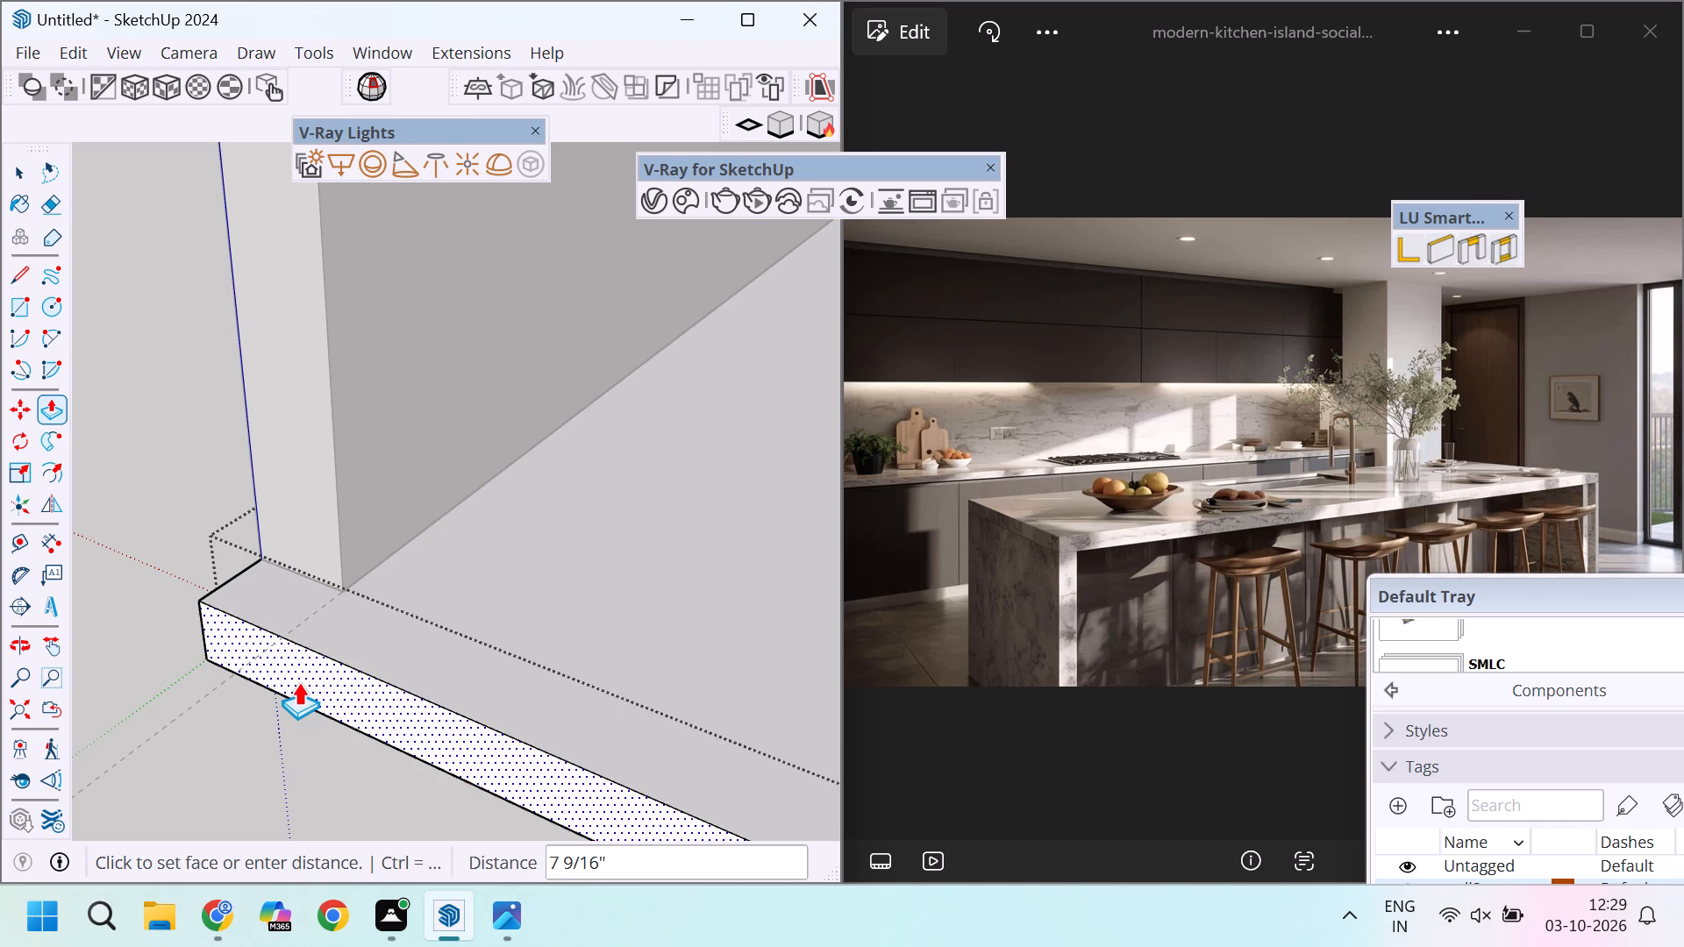
text(3')
key(6)
key(Return)
scroll(398, 567, down, 6)
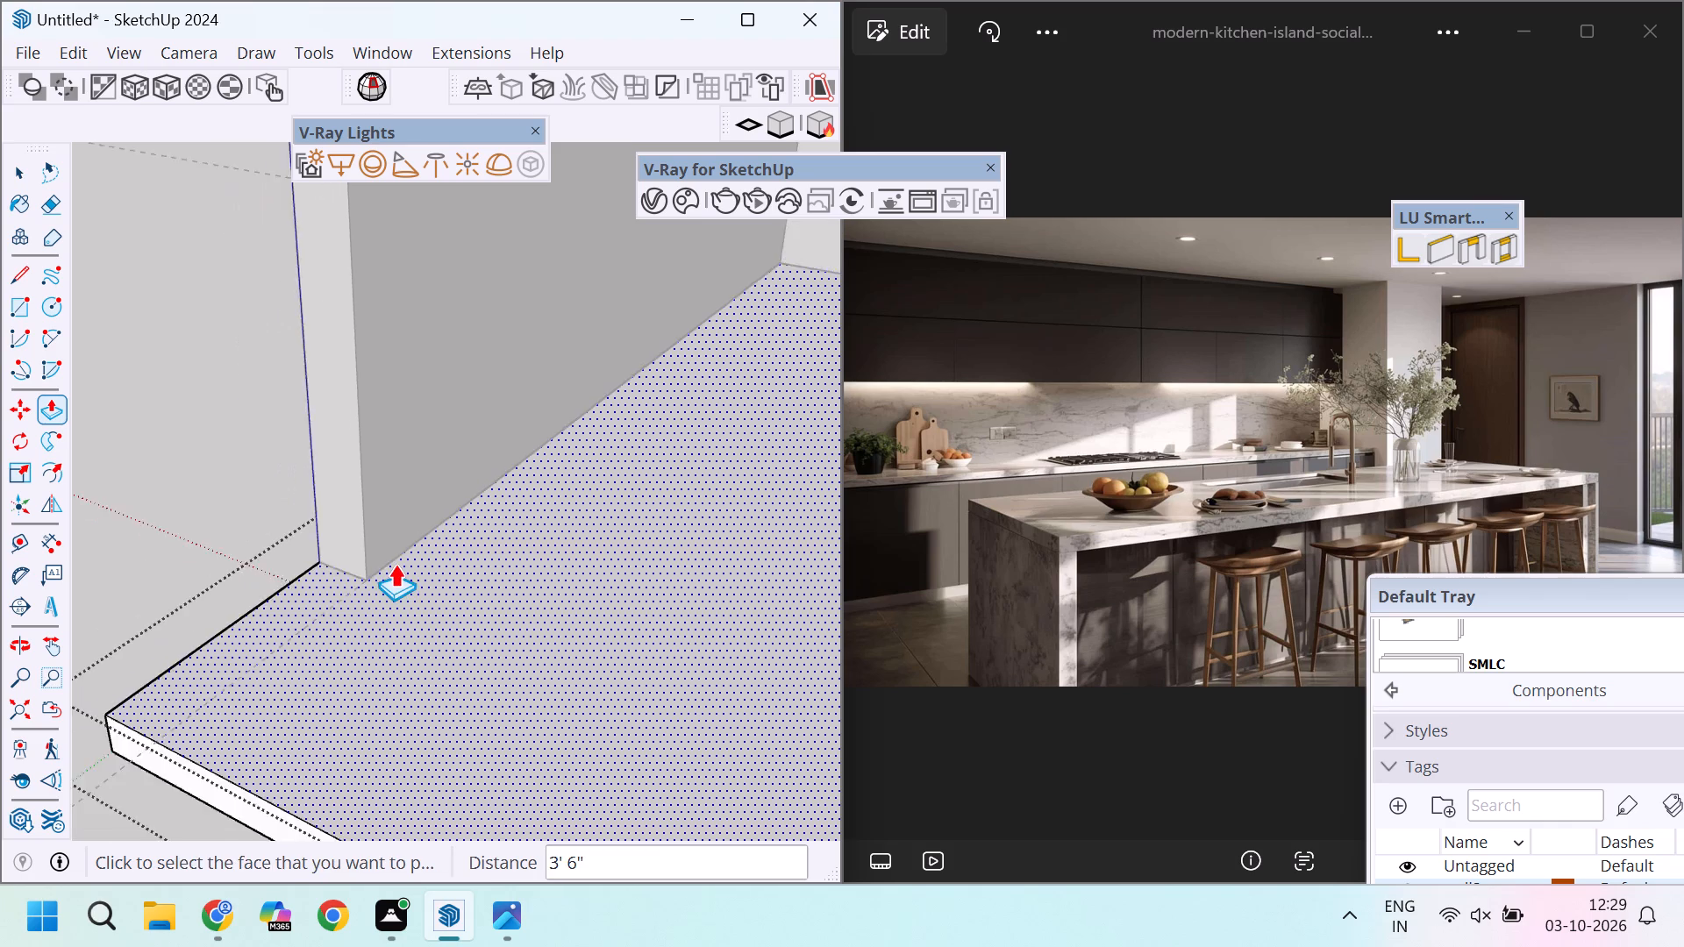
Close the floor group, open the left wall group and Push/Pull its front end face 3' 6" to the slab's front edge.
scroll(395, 564, down, 10)
key(space)
click(191, 495)
scroll(356, 469, up, 4)
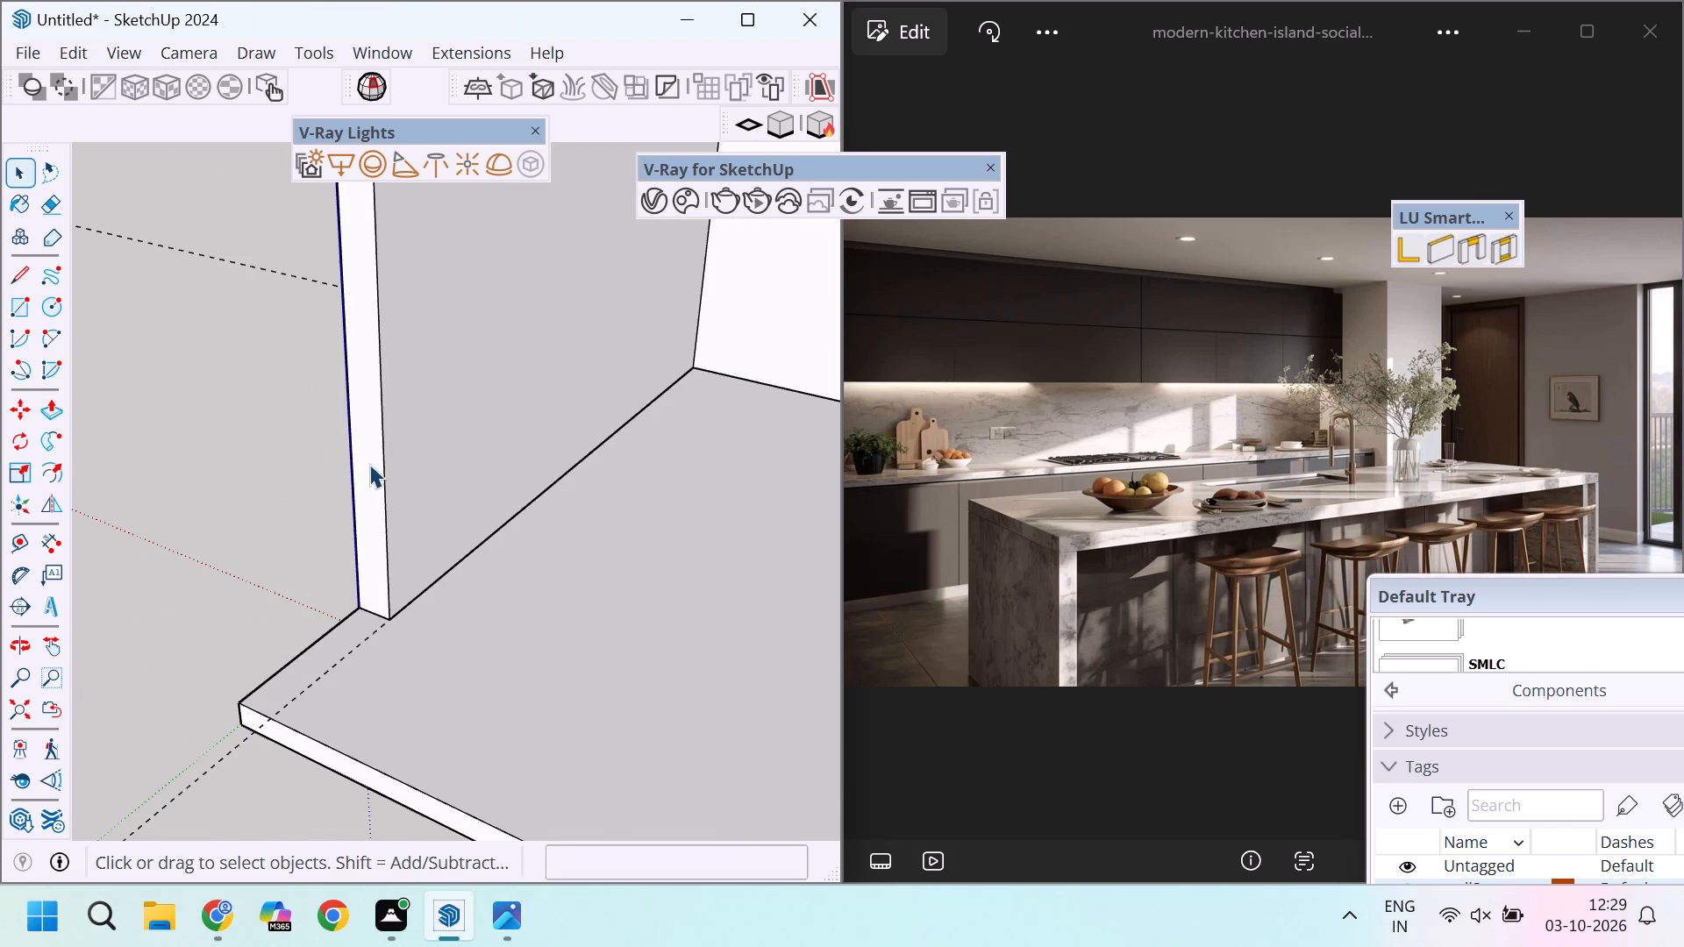
click(369, 464)
double_click(369, 464)
key(p)
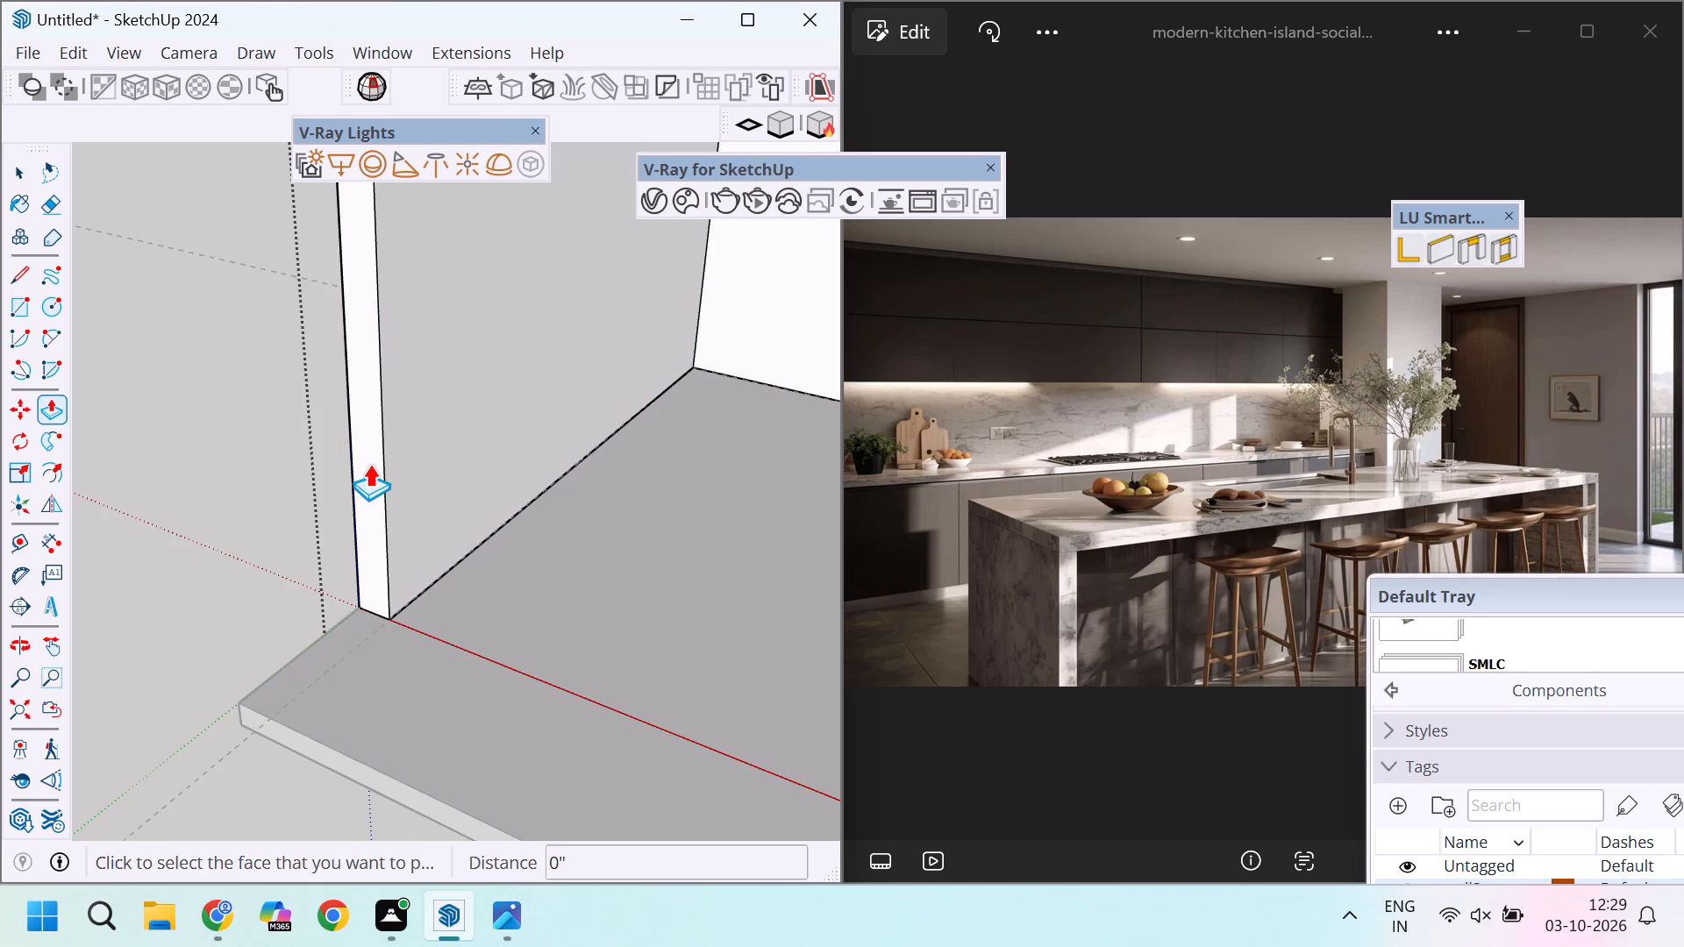
click(369, 445)
scroll(231, 750, up, 5)
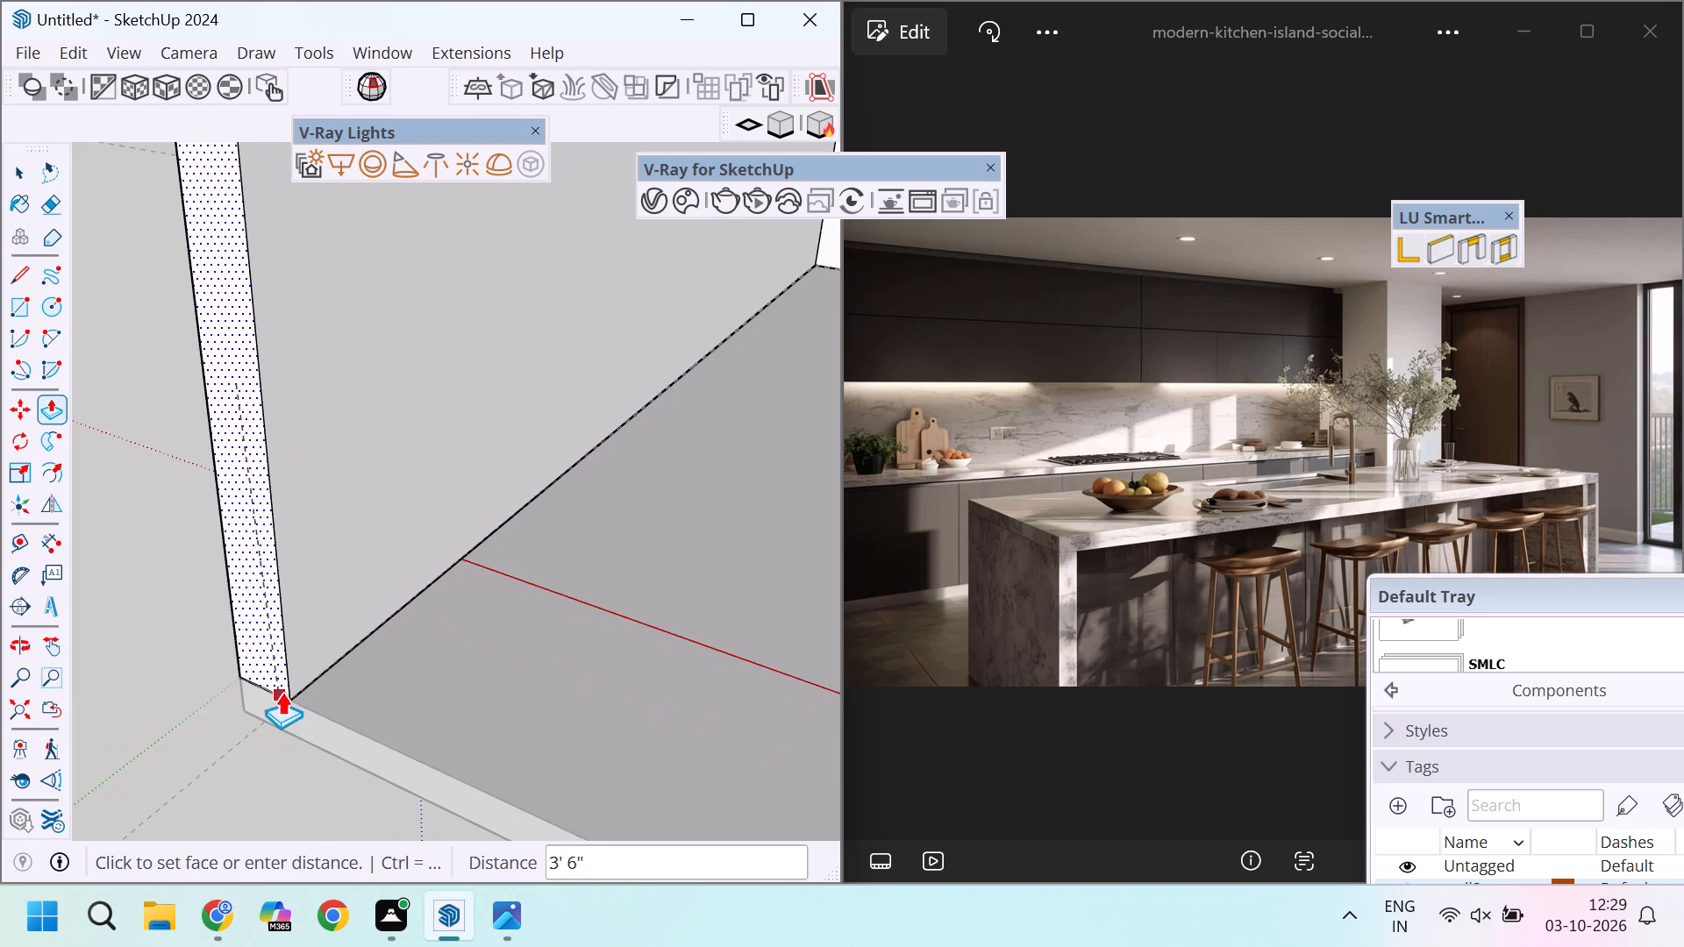
click(282, 692)
scroll(328, 688, down, 14)
key(space)
click(149, 547)
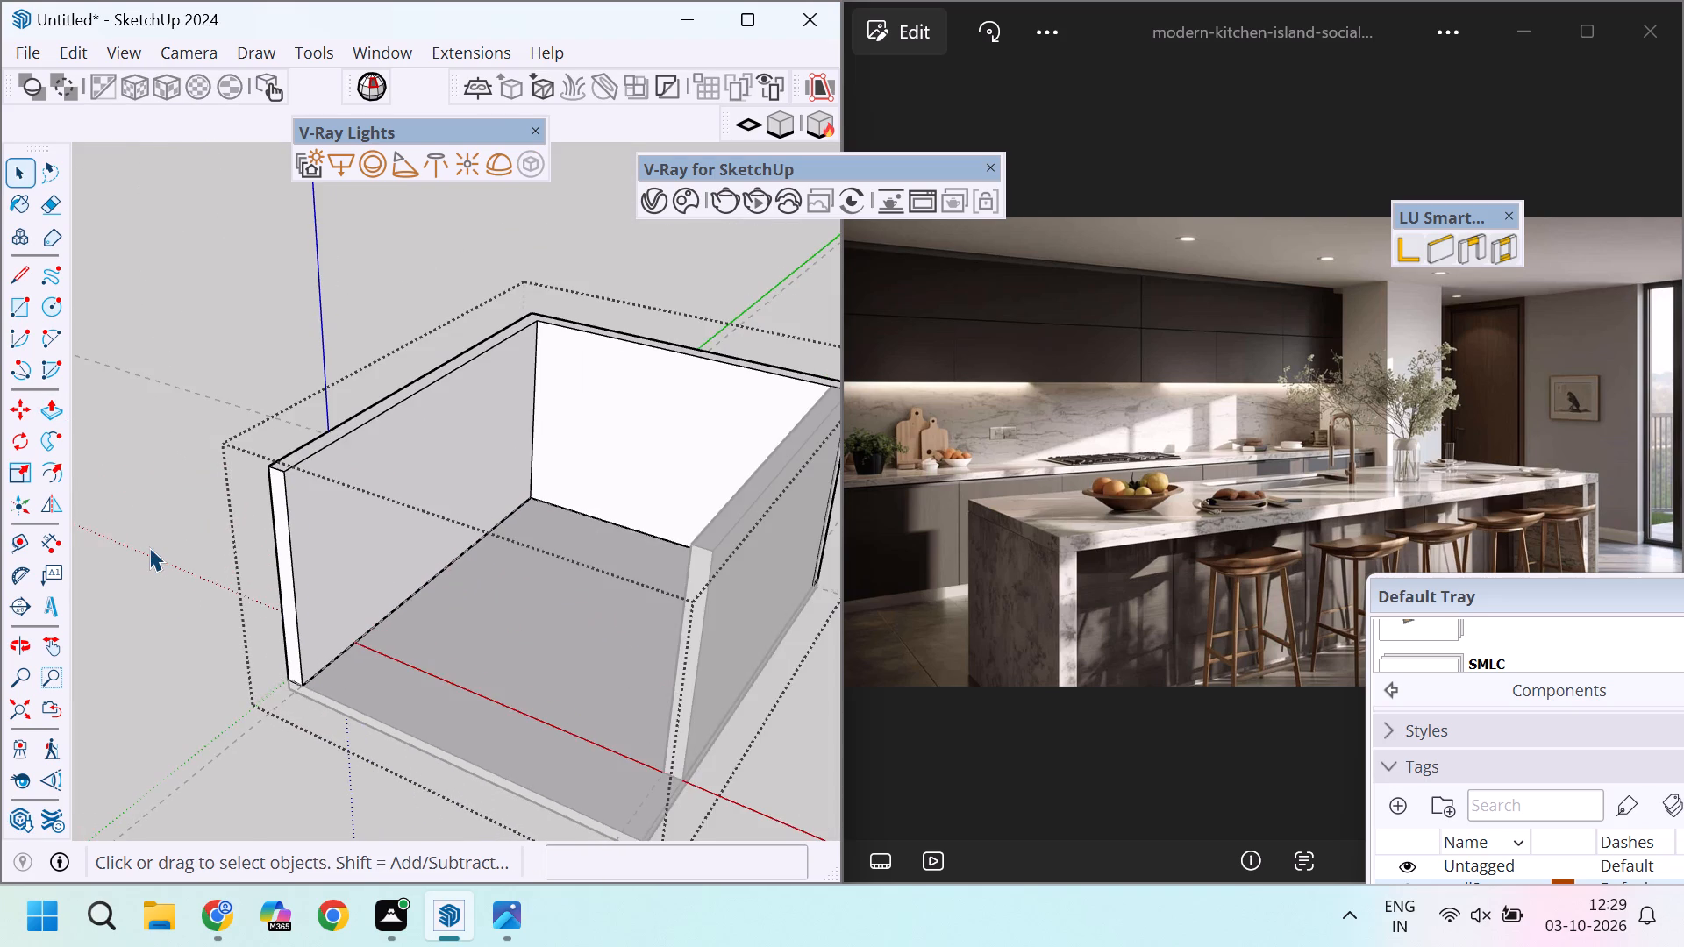
Open the right wall group and Push/Pull its front end face outward by the same 3' 6", closing the group when done.
scroll(693, 630, up, 3)
double_click(695, 637)
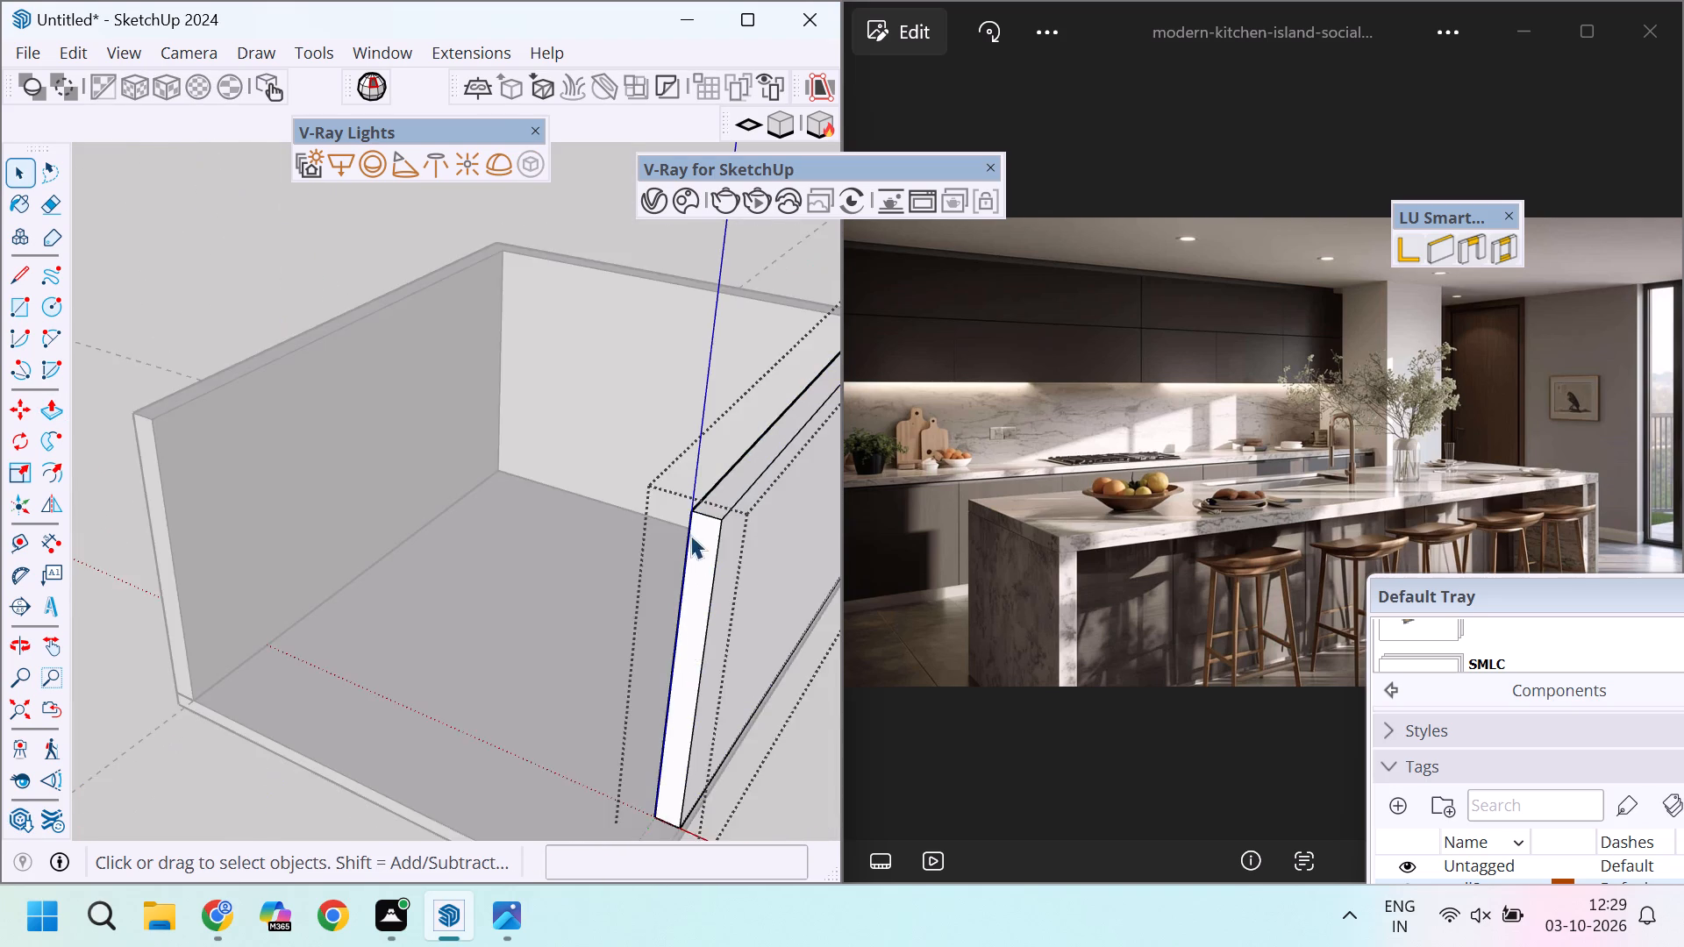
scroll(696, 490, down, 7)
scroll(662, 606, up, 5)
key(p)
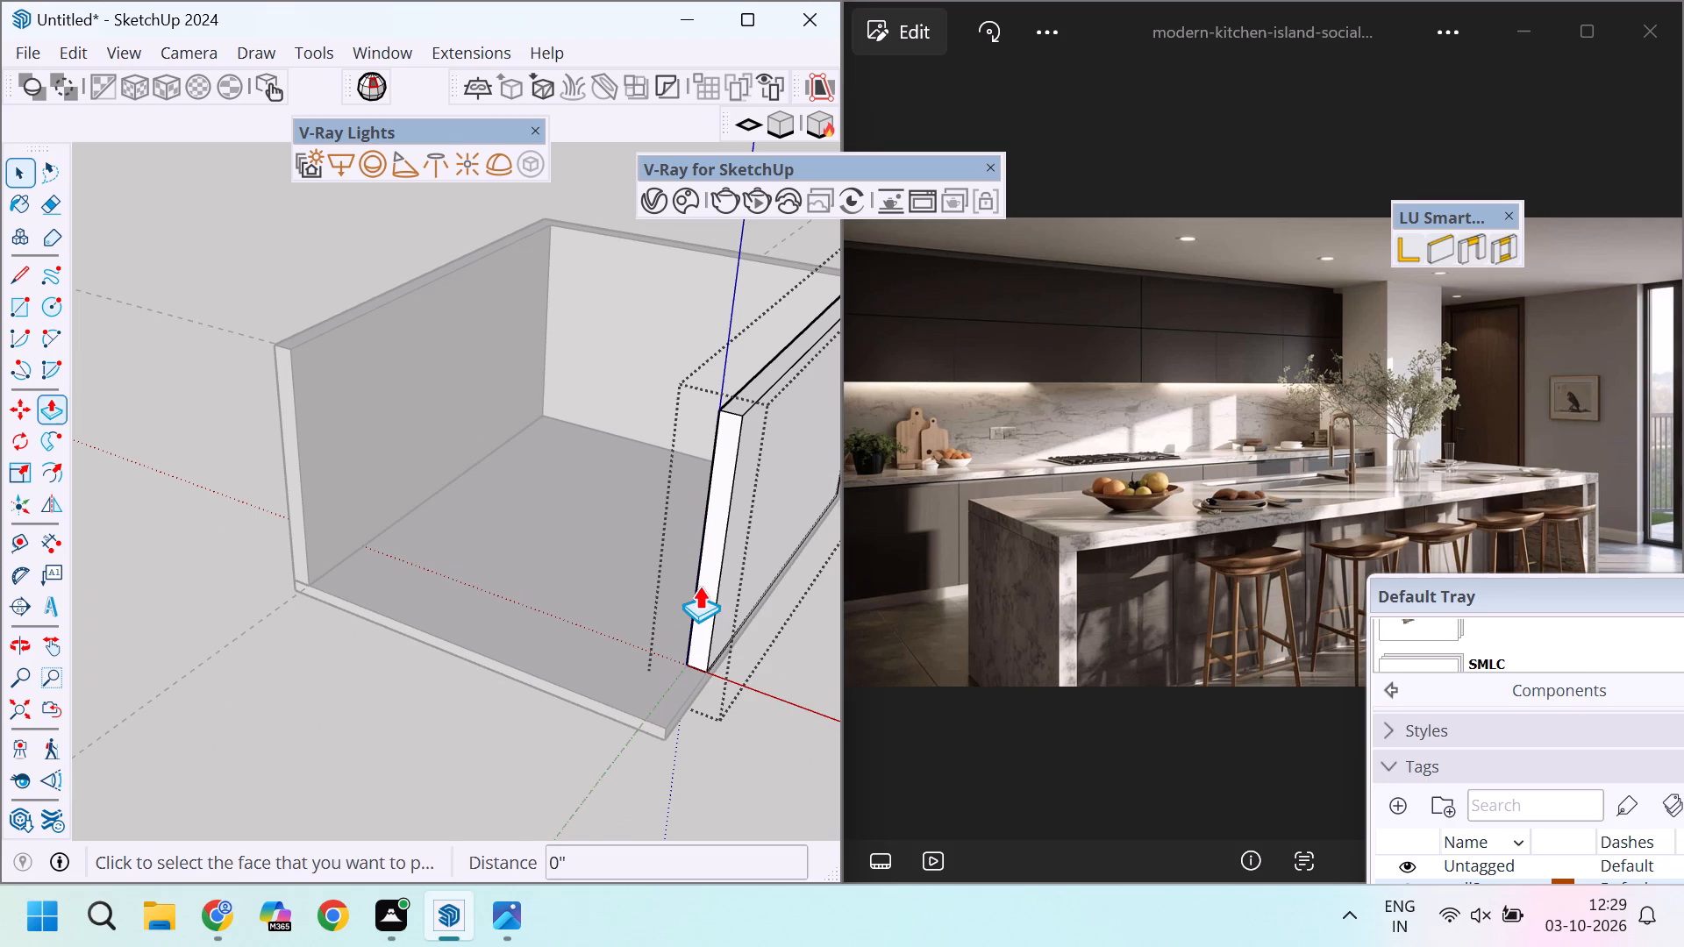
double_click(710, 570)
scroll(691, 608, down, 4)
key(space)
click(814, 665)
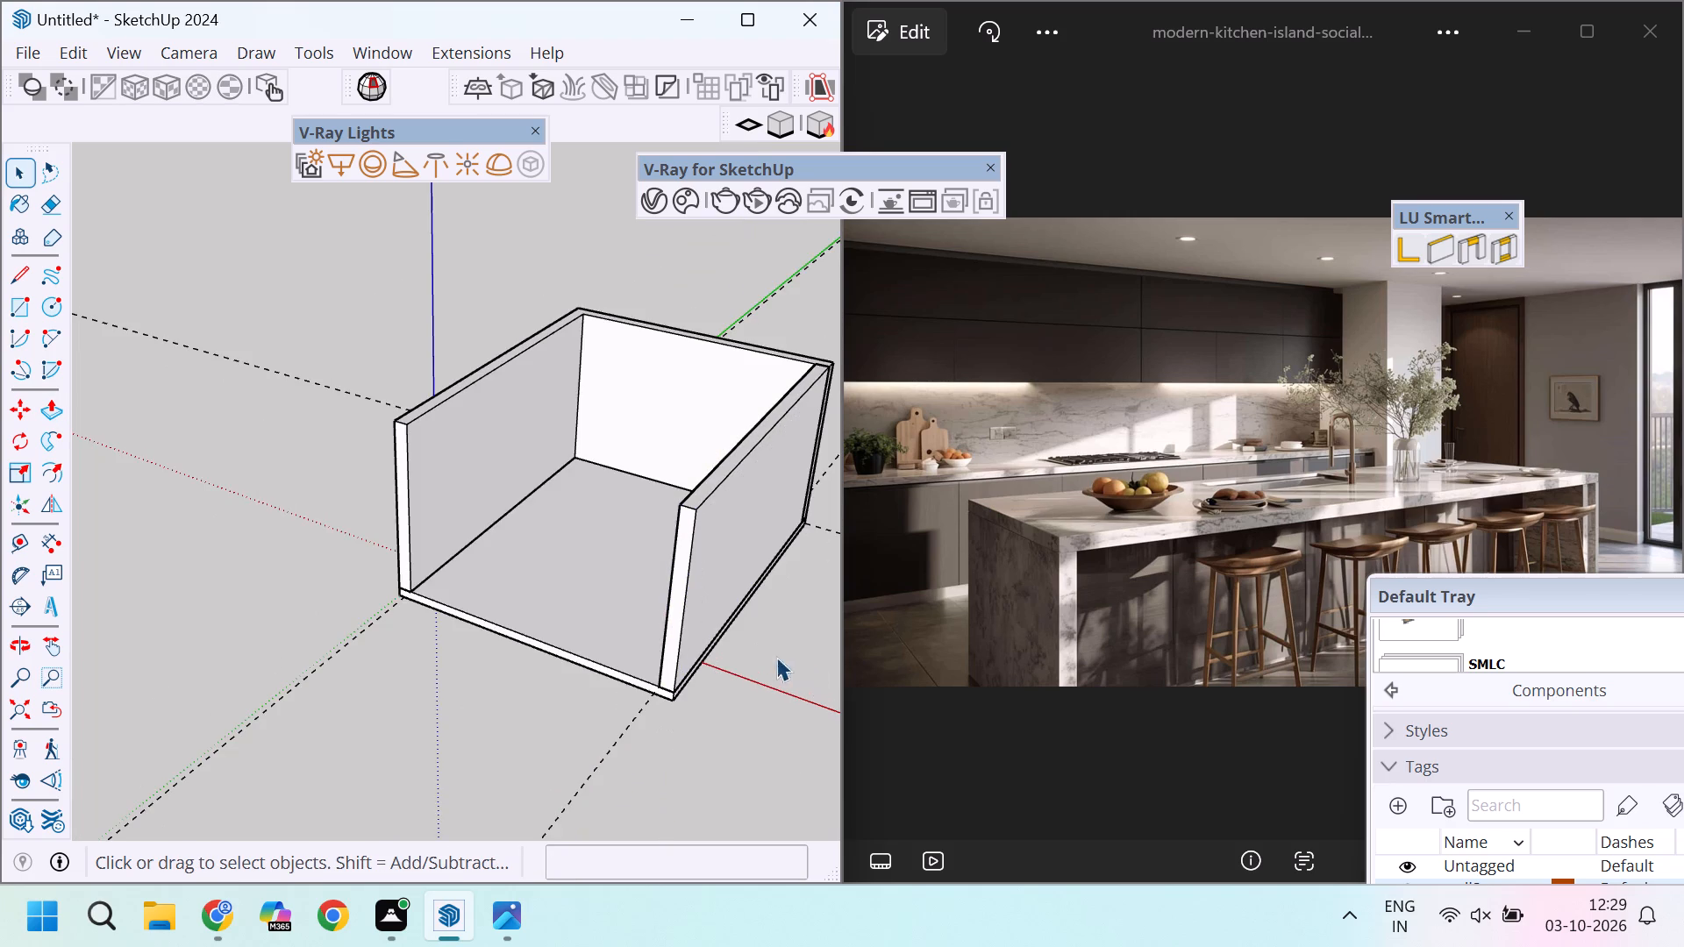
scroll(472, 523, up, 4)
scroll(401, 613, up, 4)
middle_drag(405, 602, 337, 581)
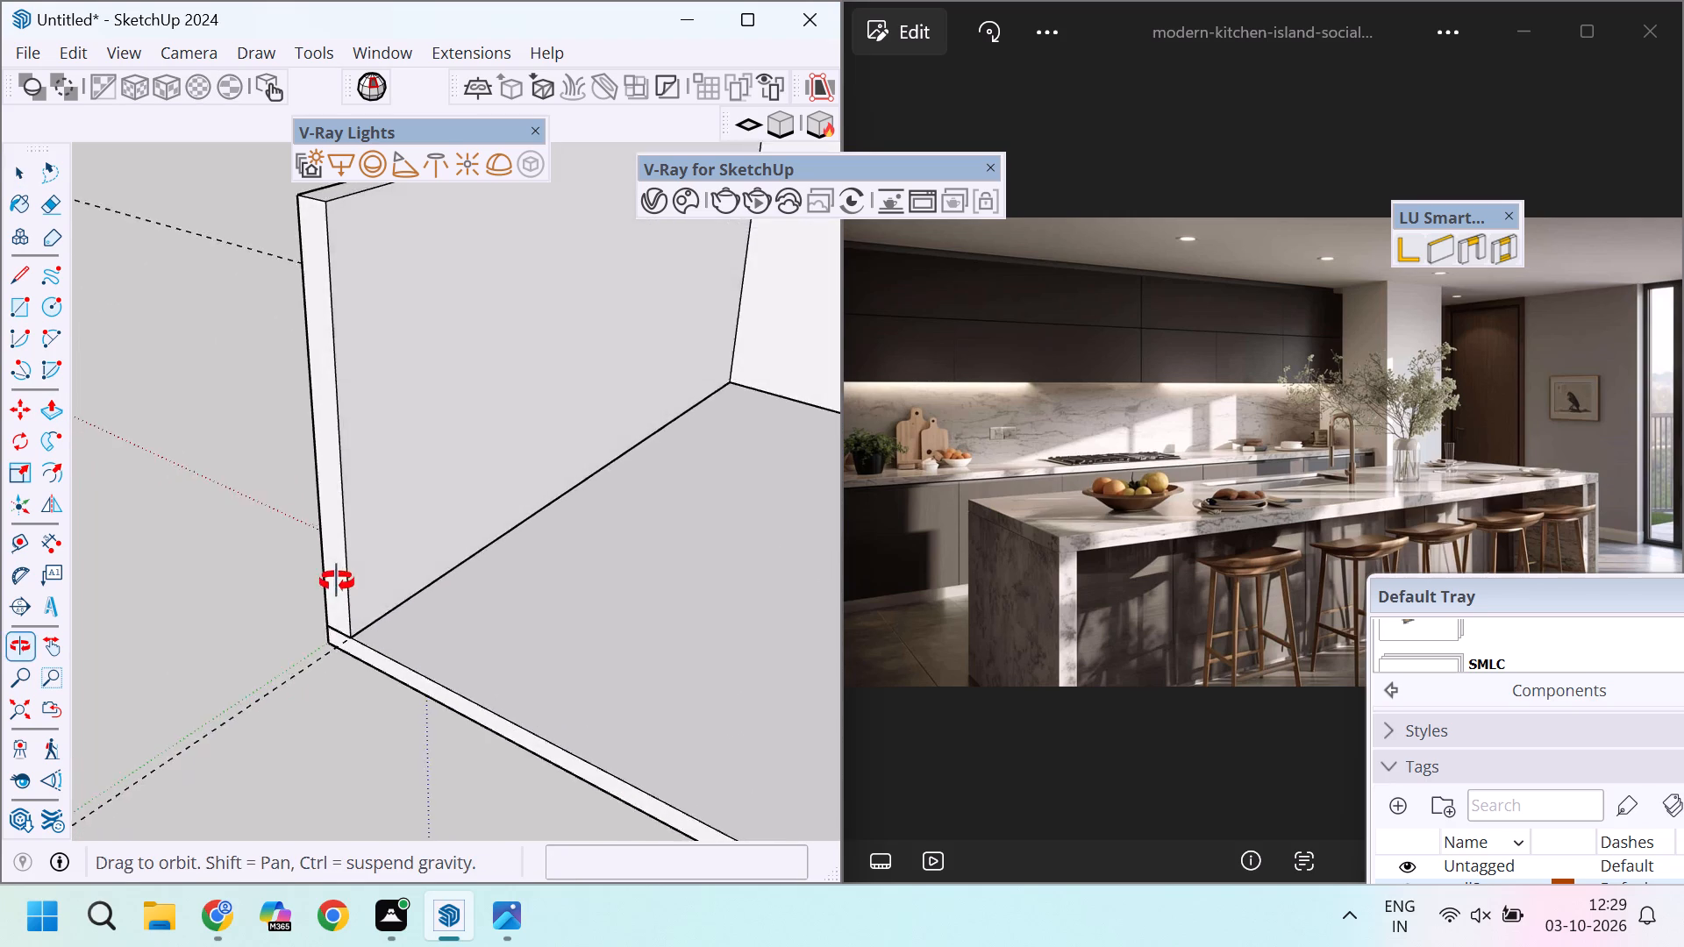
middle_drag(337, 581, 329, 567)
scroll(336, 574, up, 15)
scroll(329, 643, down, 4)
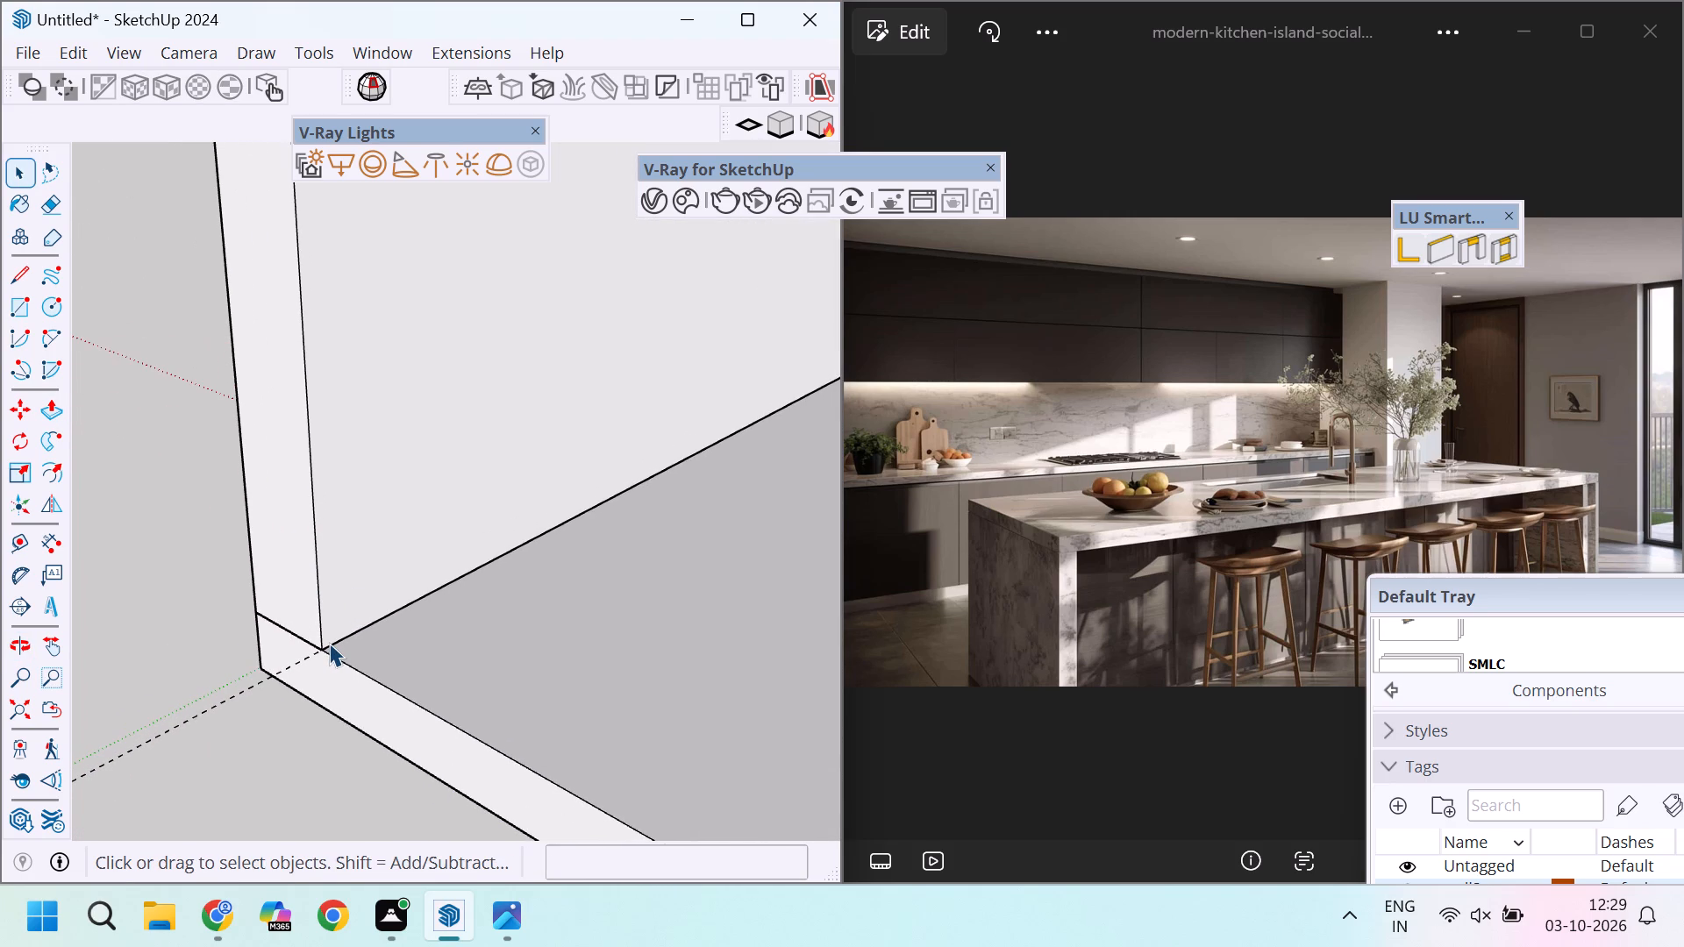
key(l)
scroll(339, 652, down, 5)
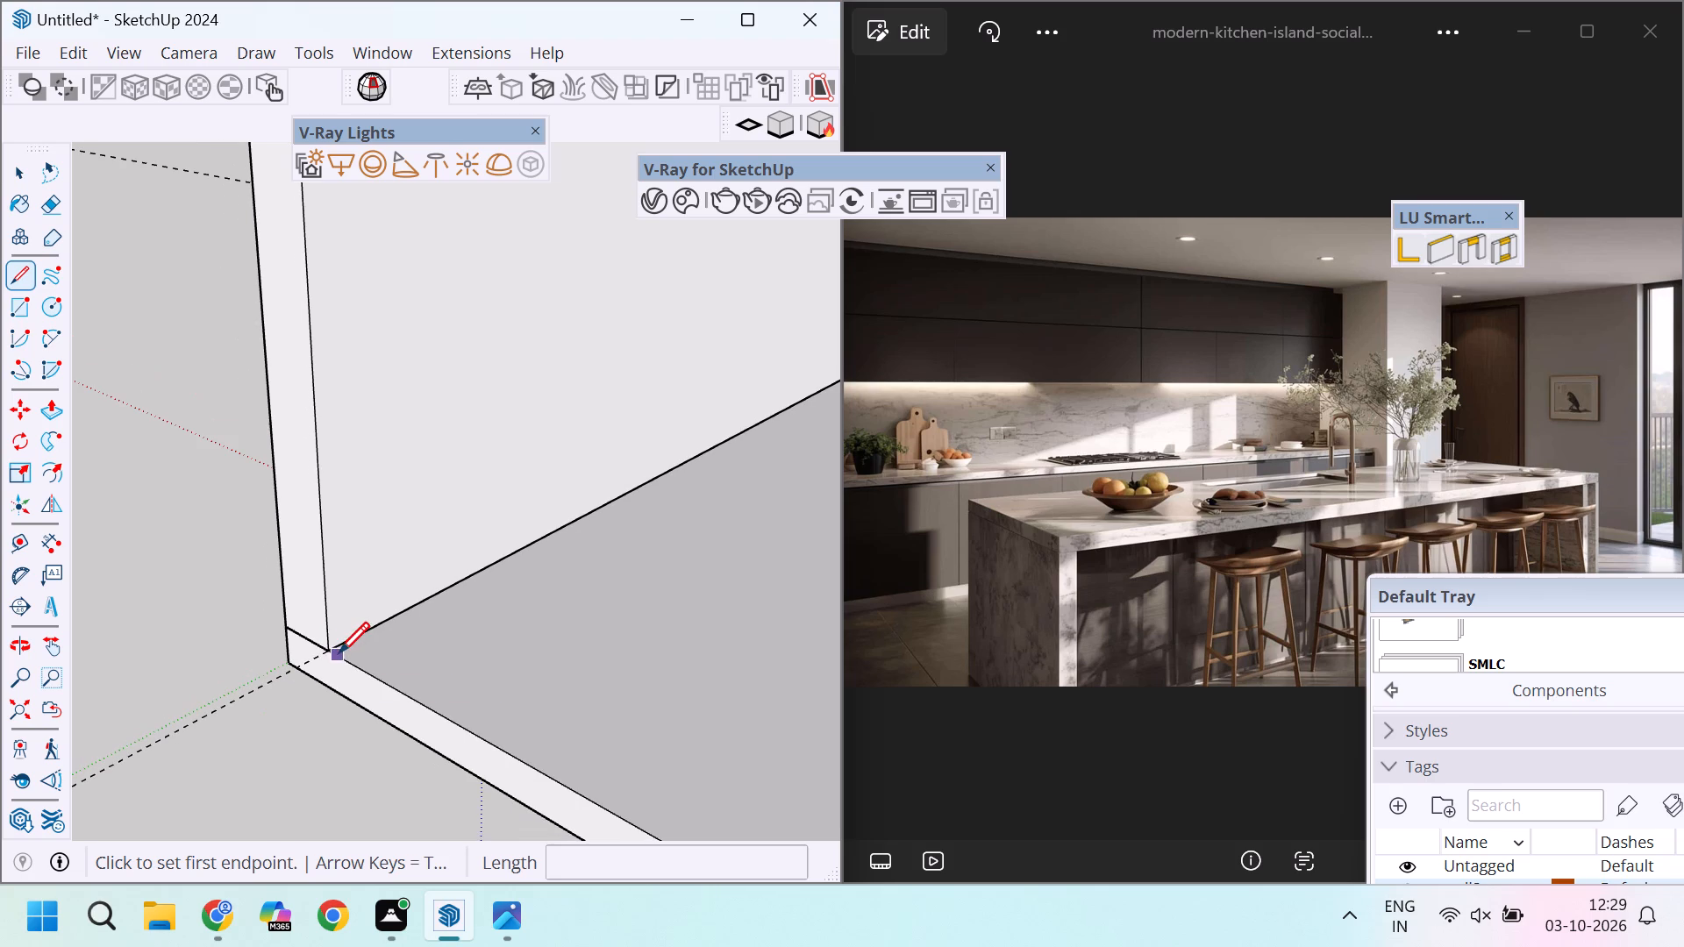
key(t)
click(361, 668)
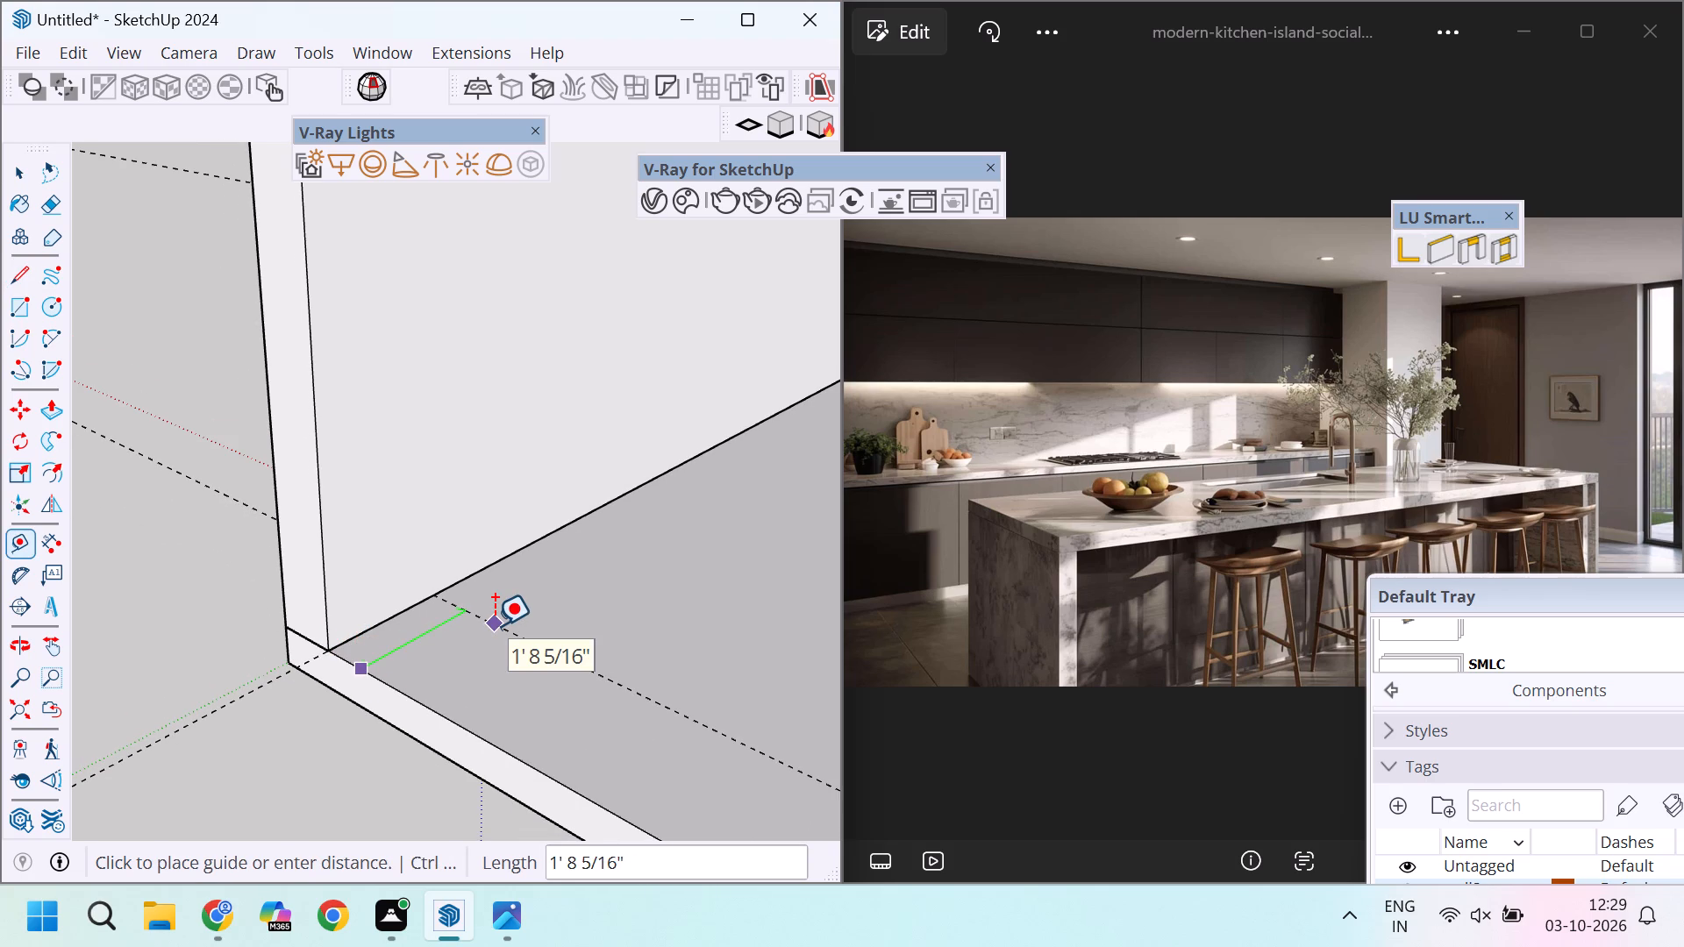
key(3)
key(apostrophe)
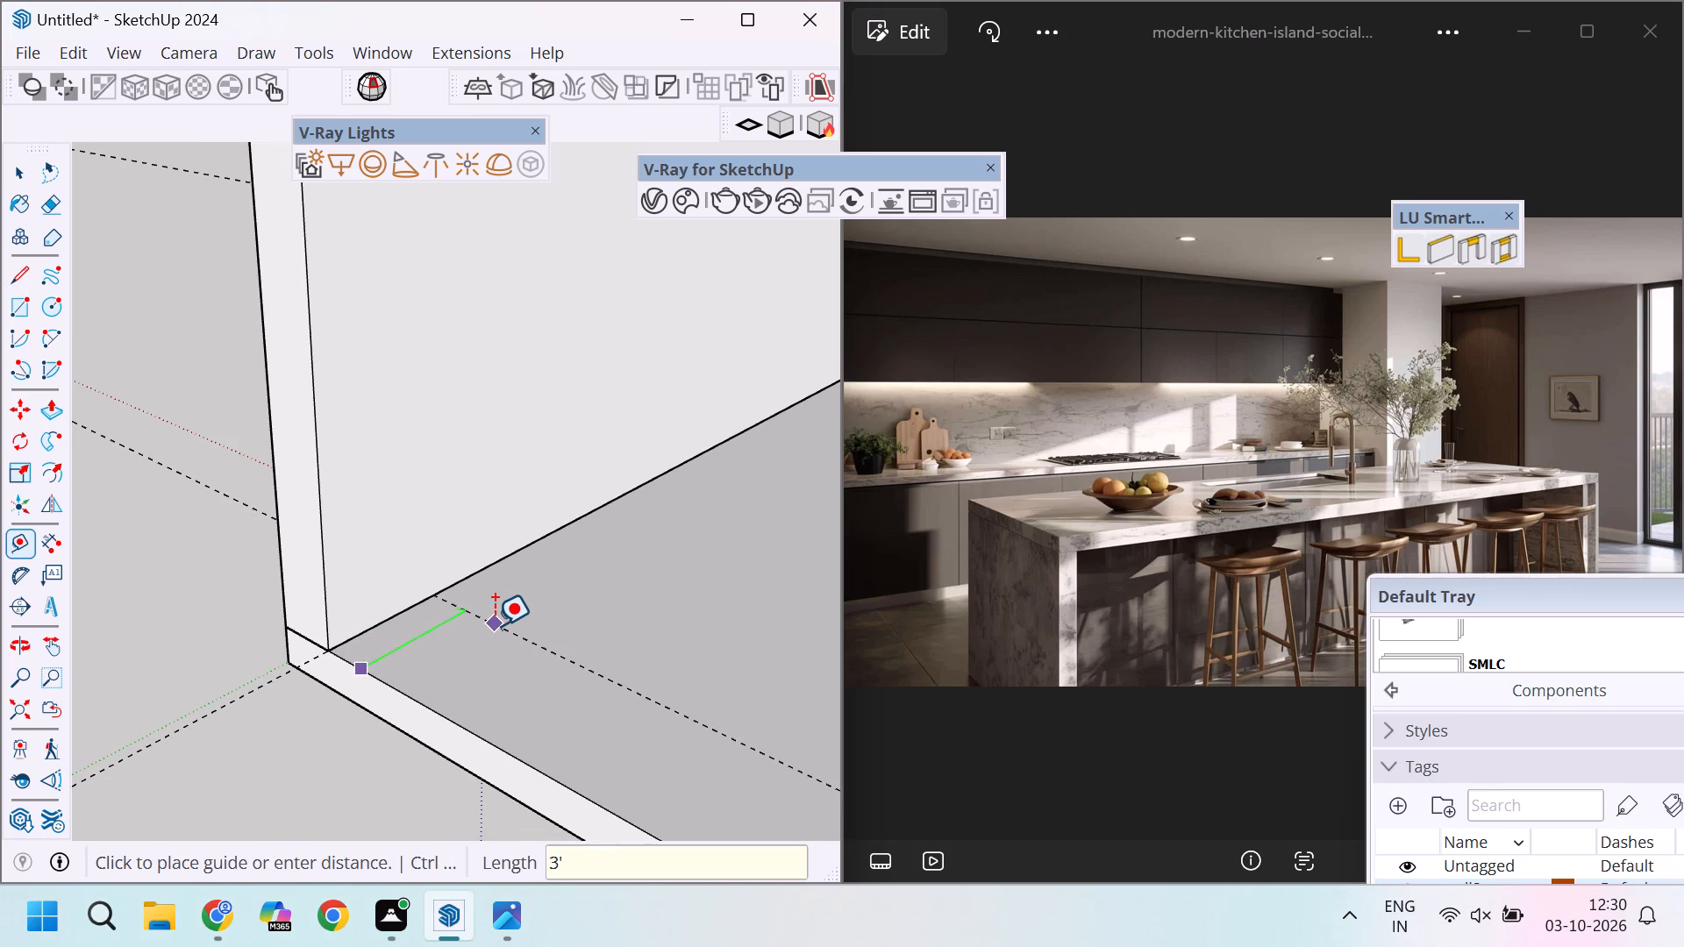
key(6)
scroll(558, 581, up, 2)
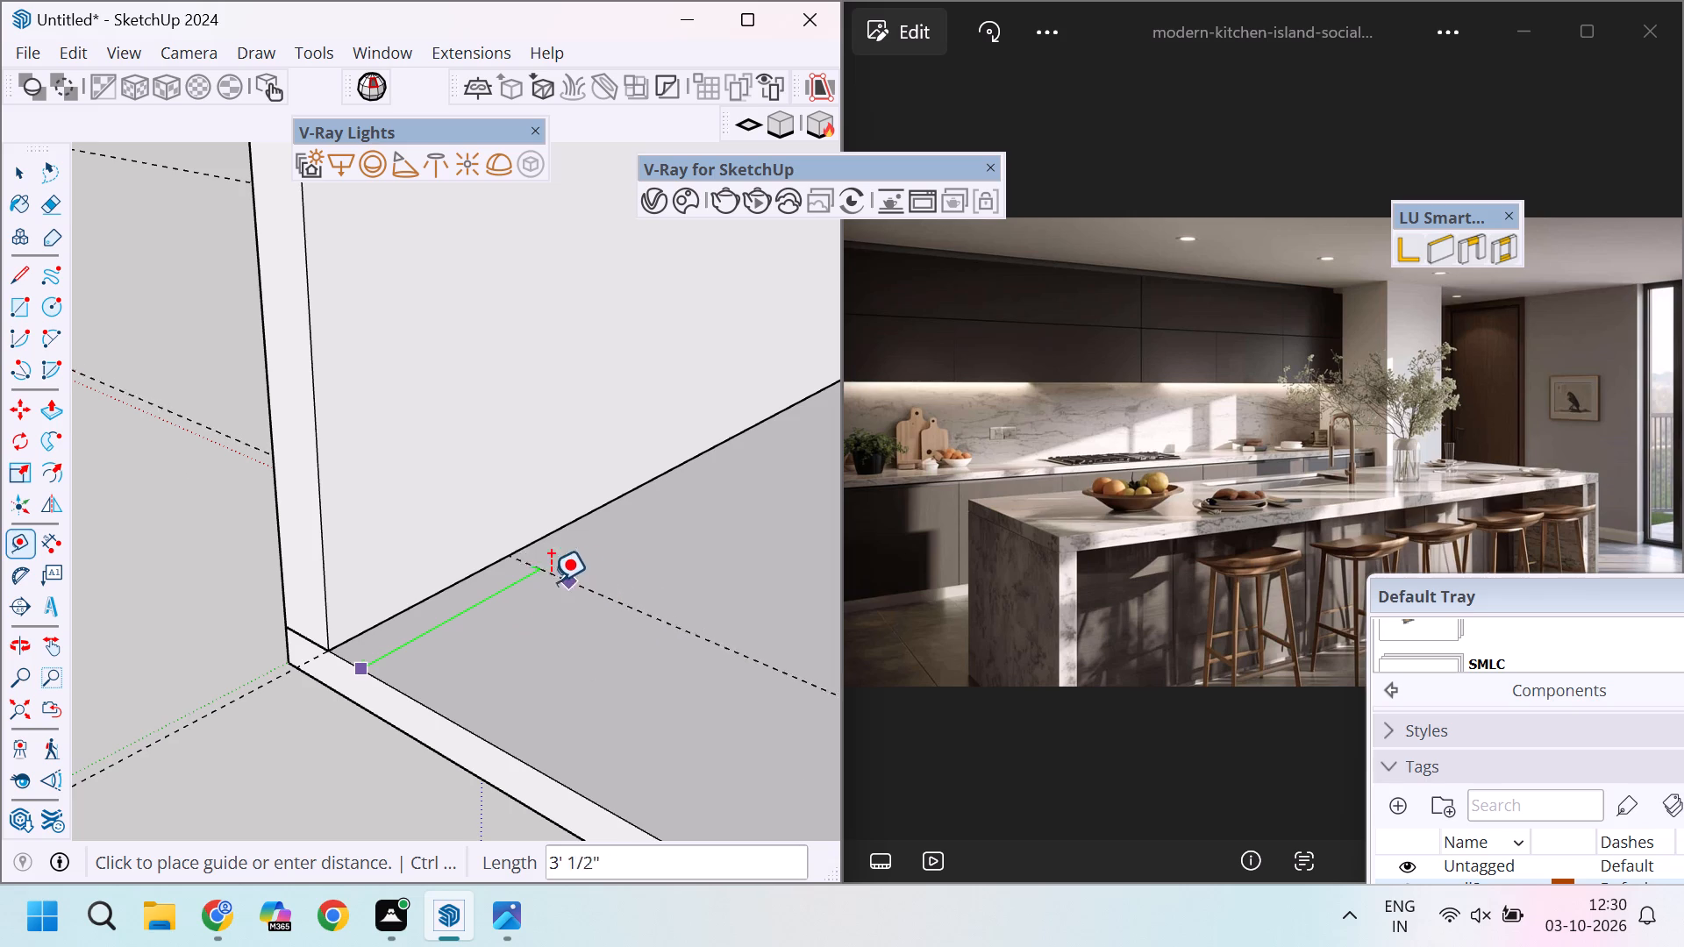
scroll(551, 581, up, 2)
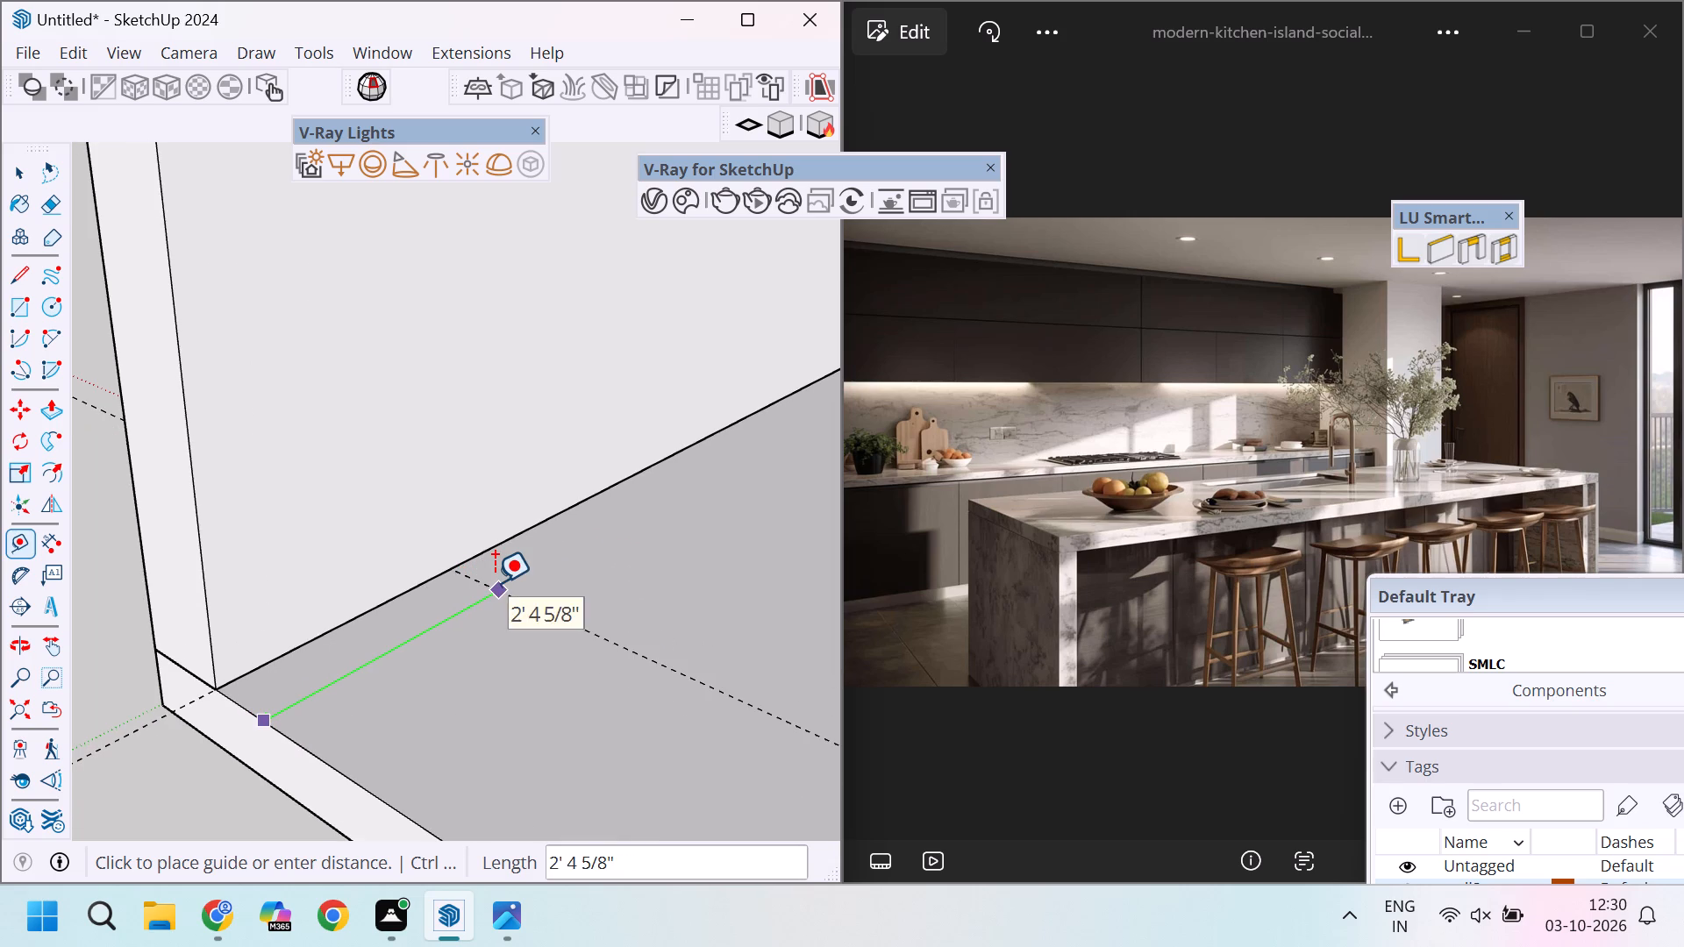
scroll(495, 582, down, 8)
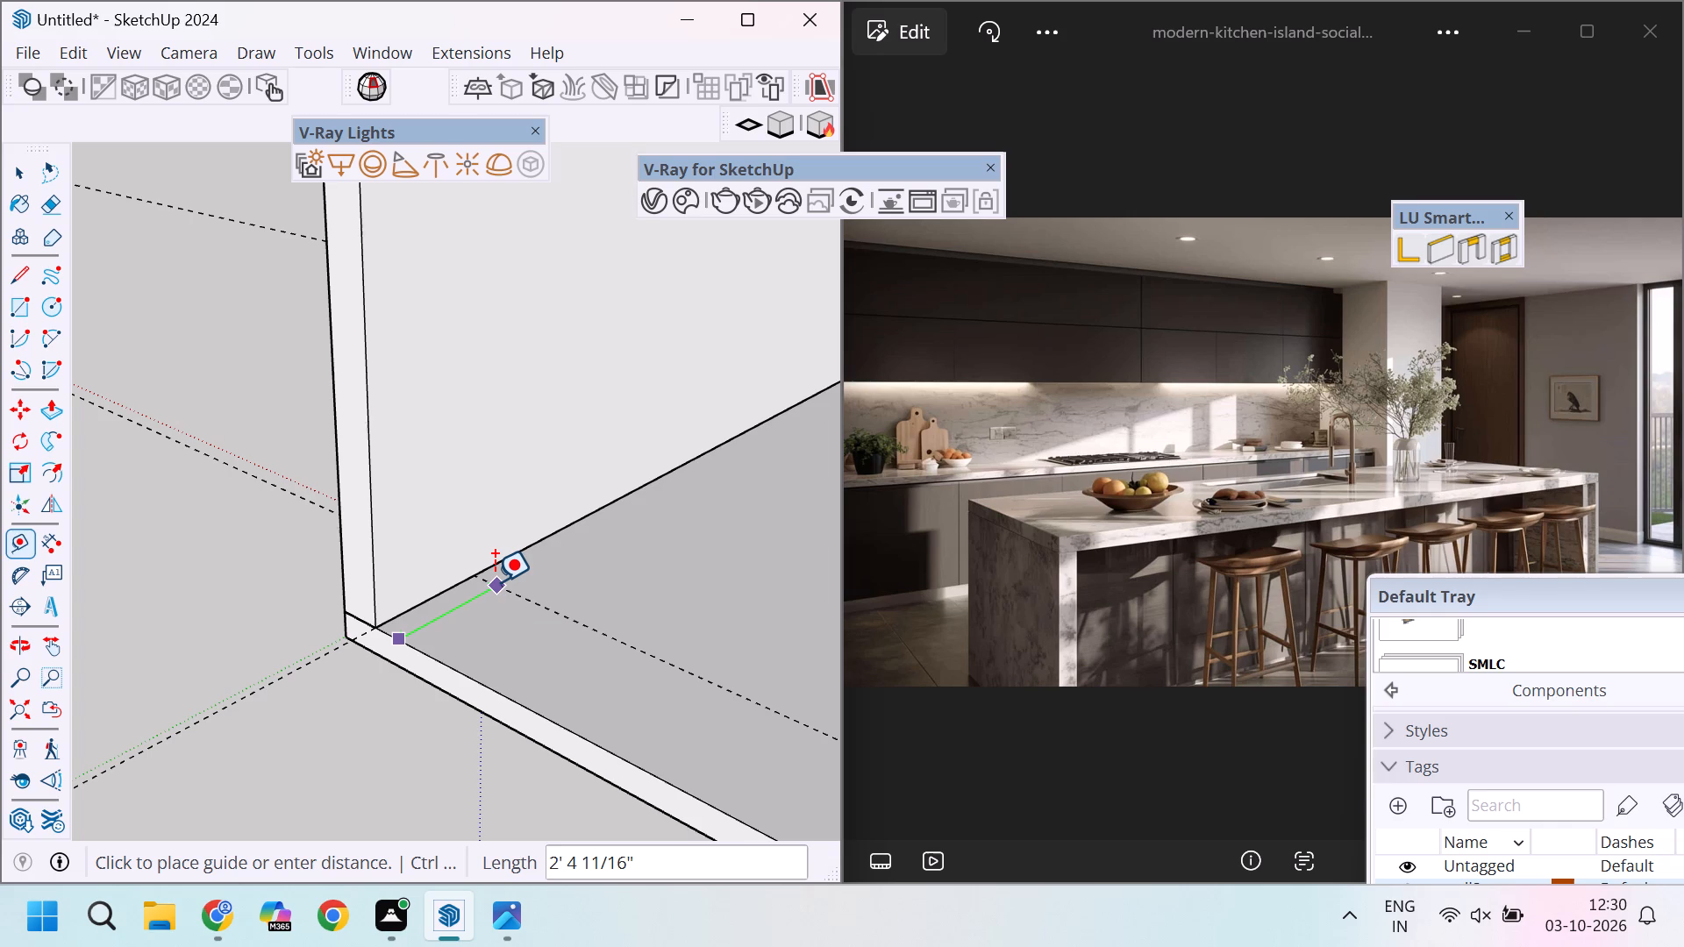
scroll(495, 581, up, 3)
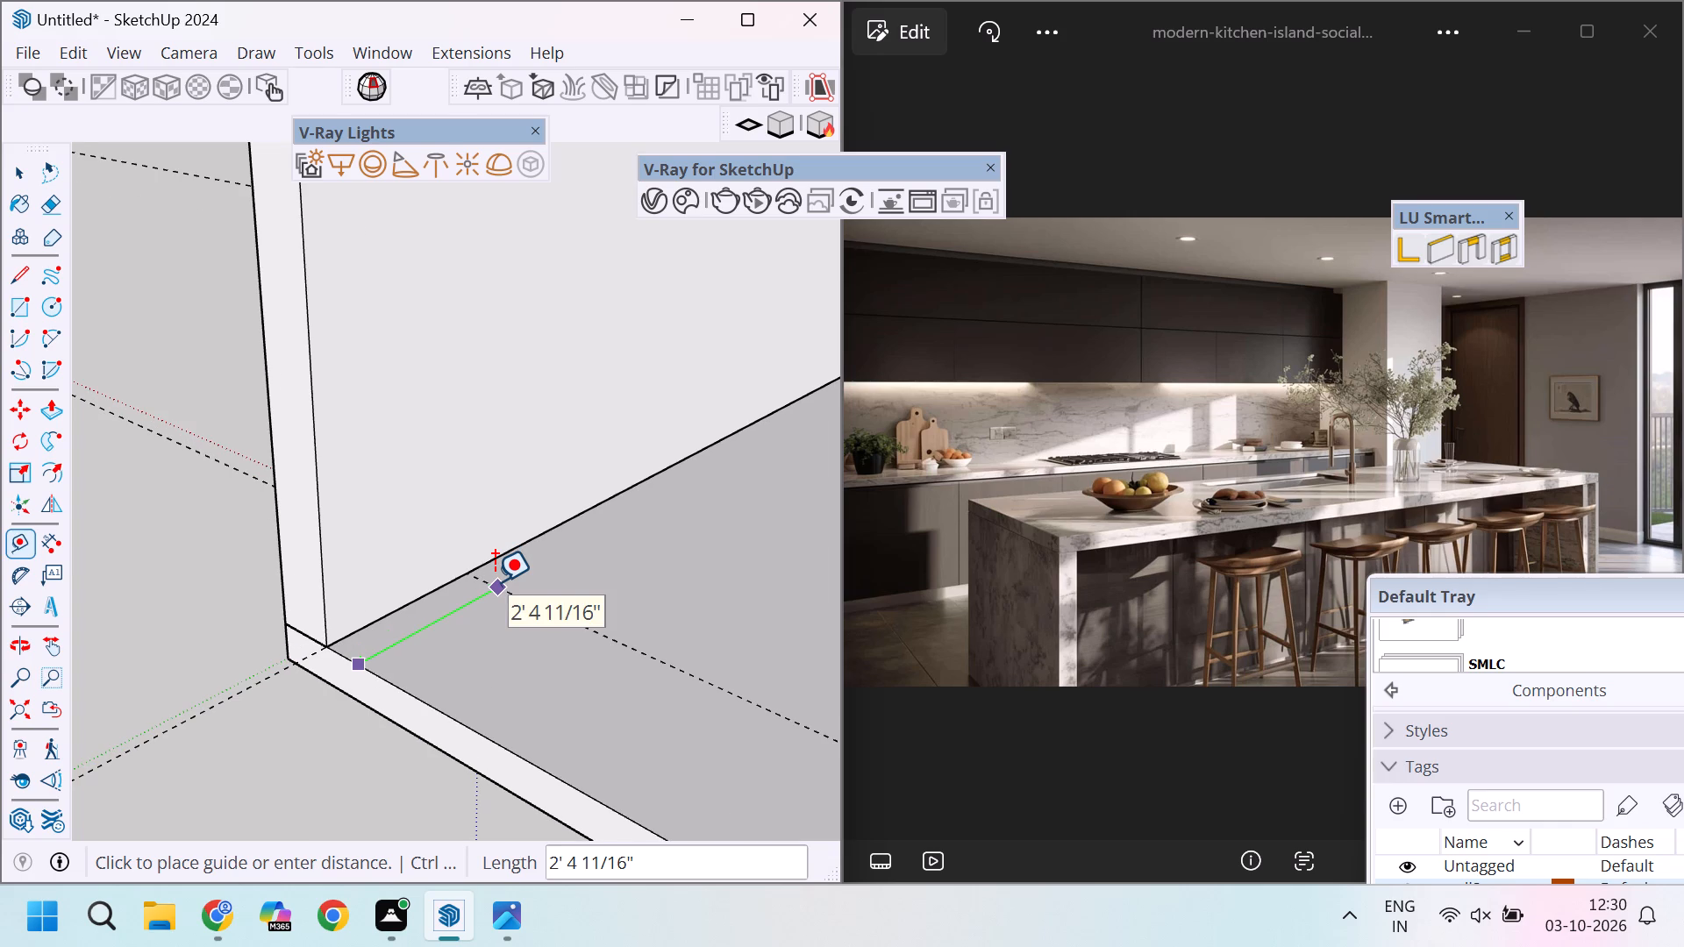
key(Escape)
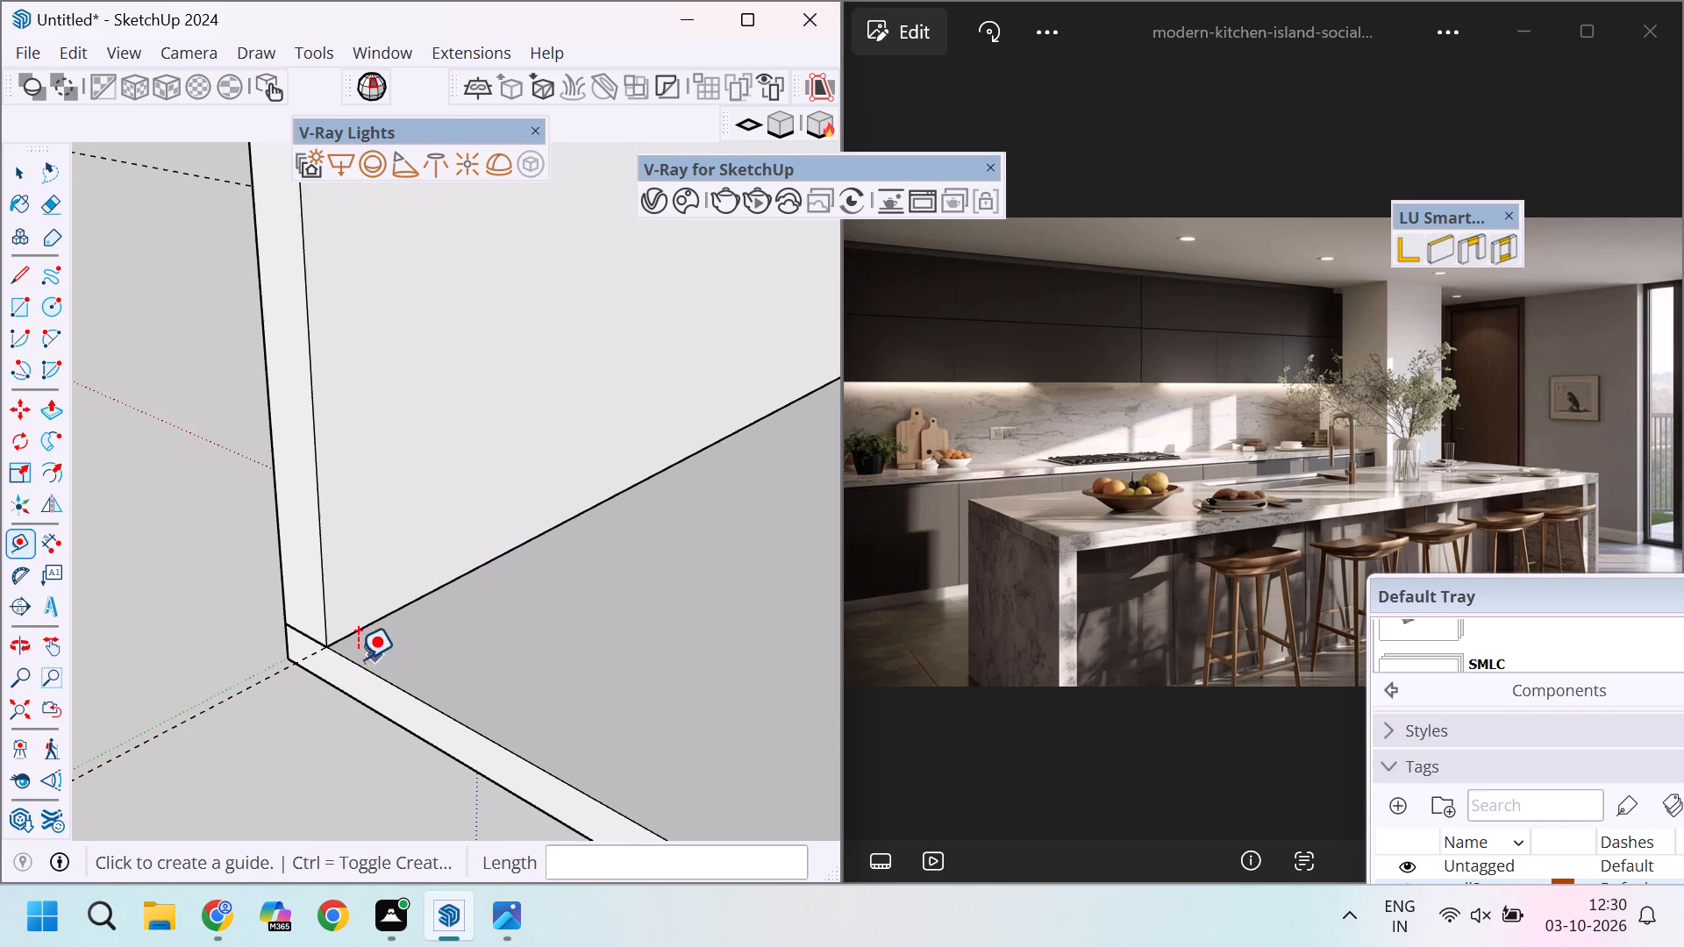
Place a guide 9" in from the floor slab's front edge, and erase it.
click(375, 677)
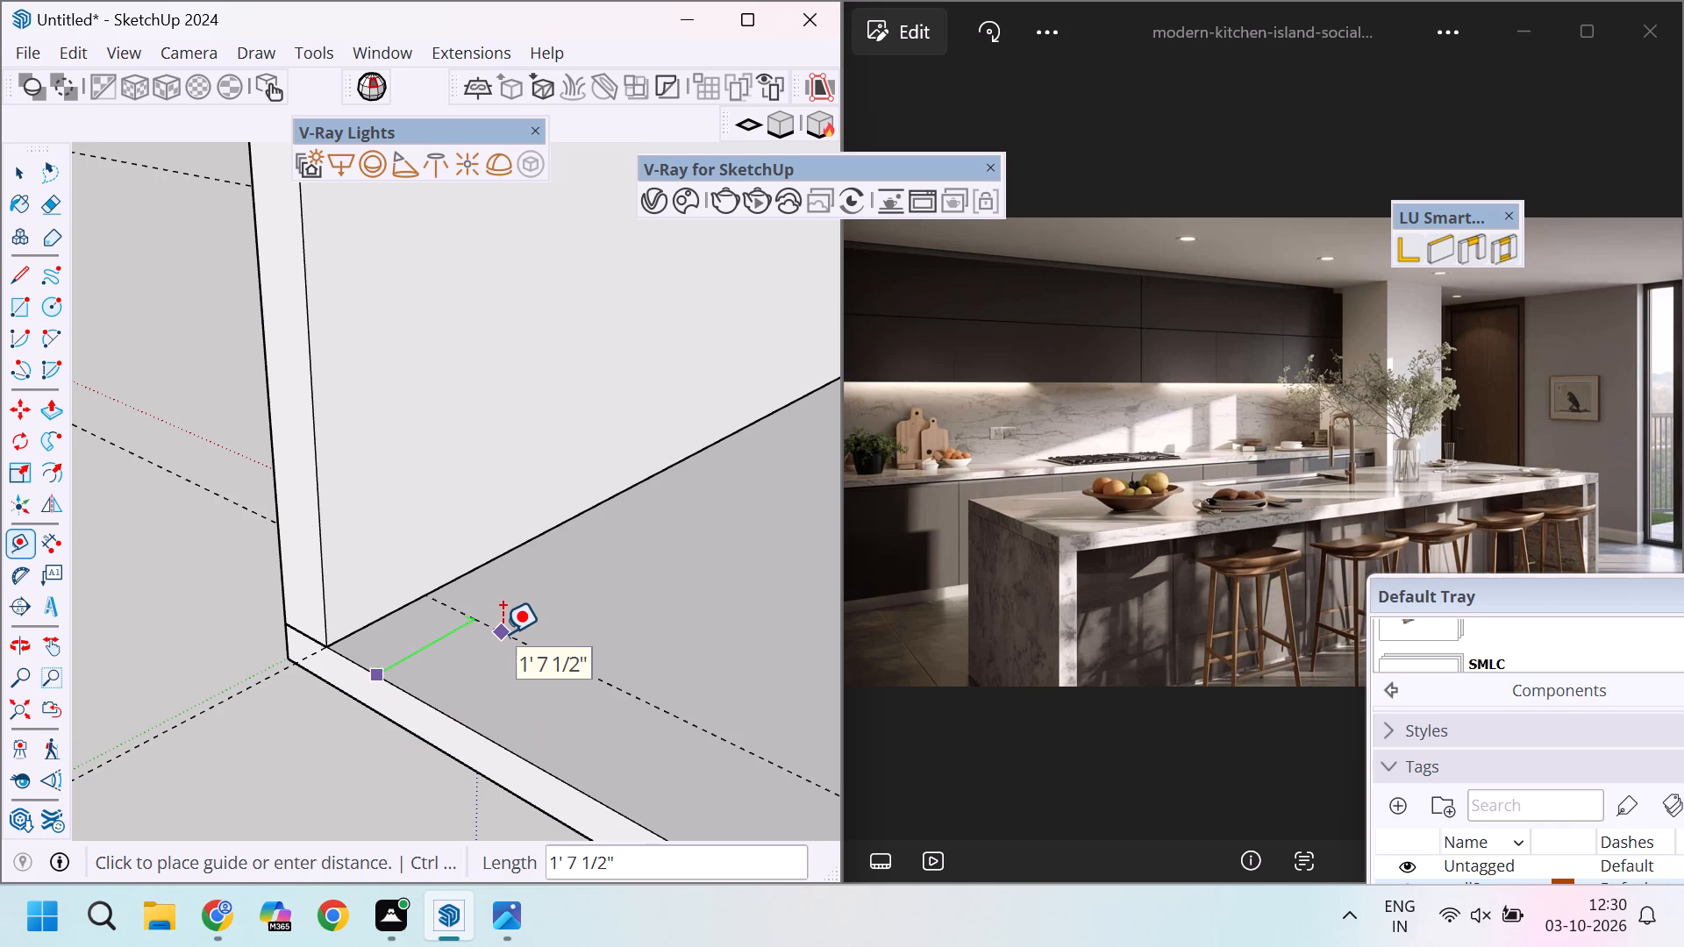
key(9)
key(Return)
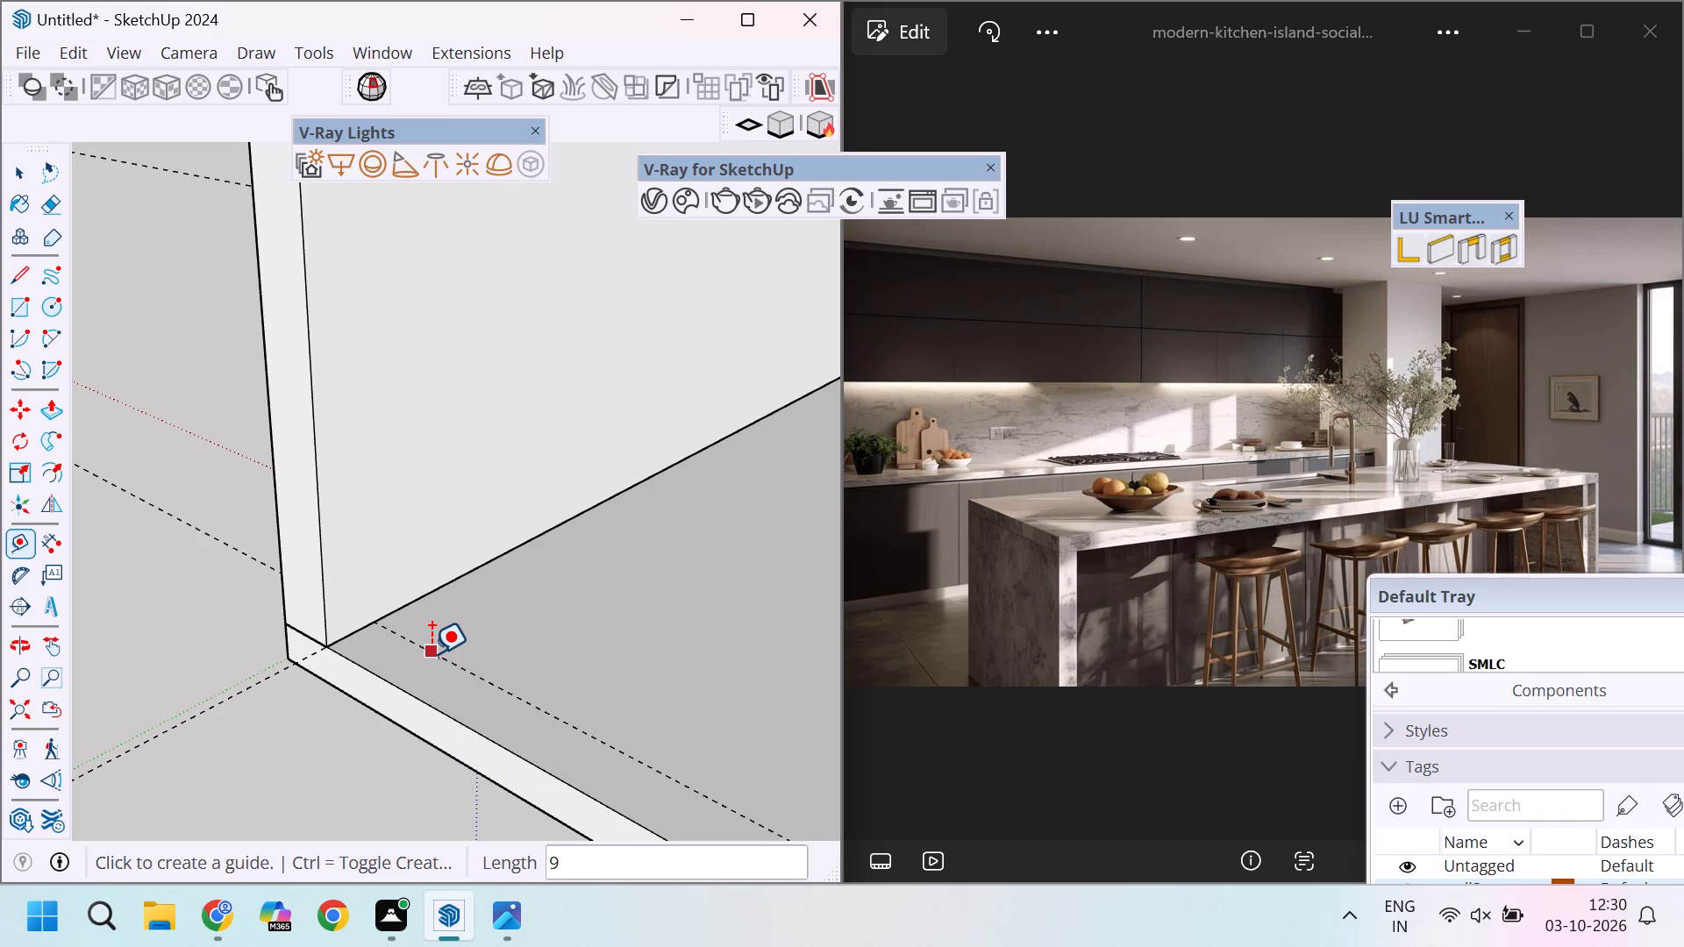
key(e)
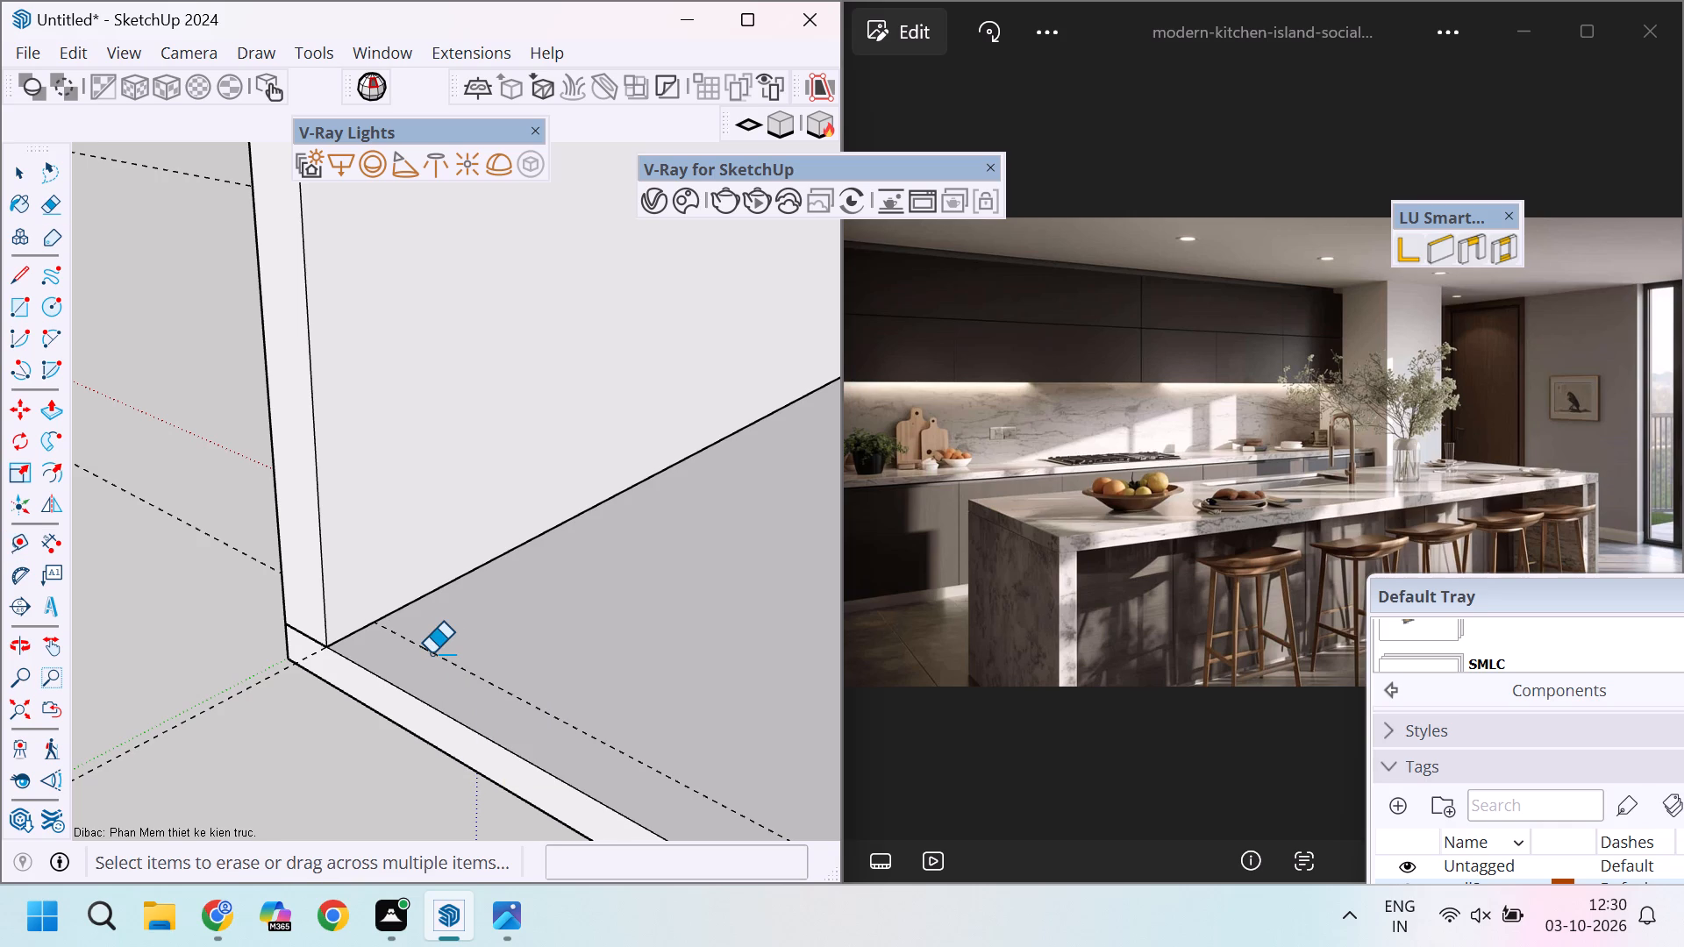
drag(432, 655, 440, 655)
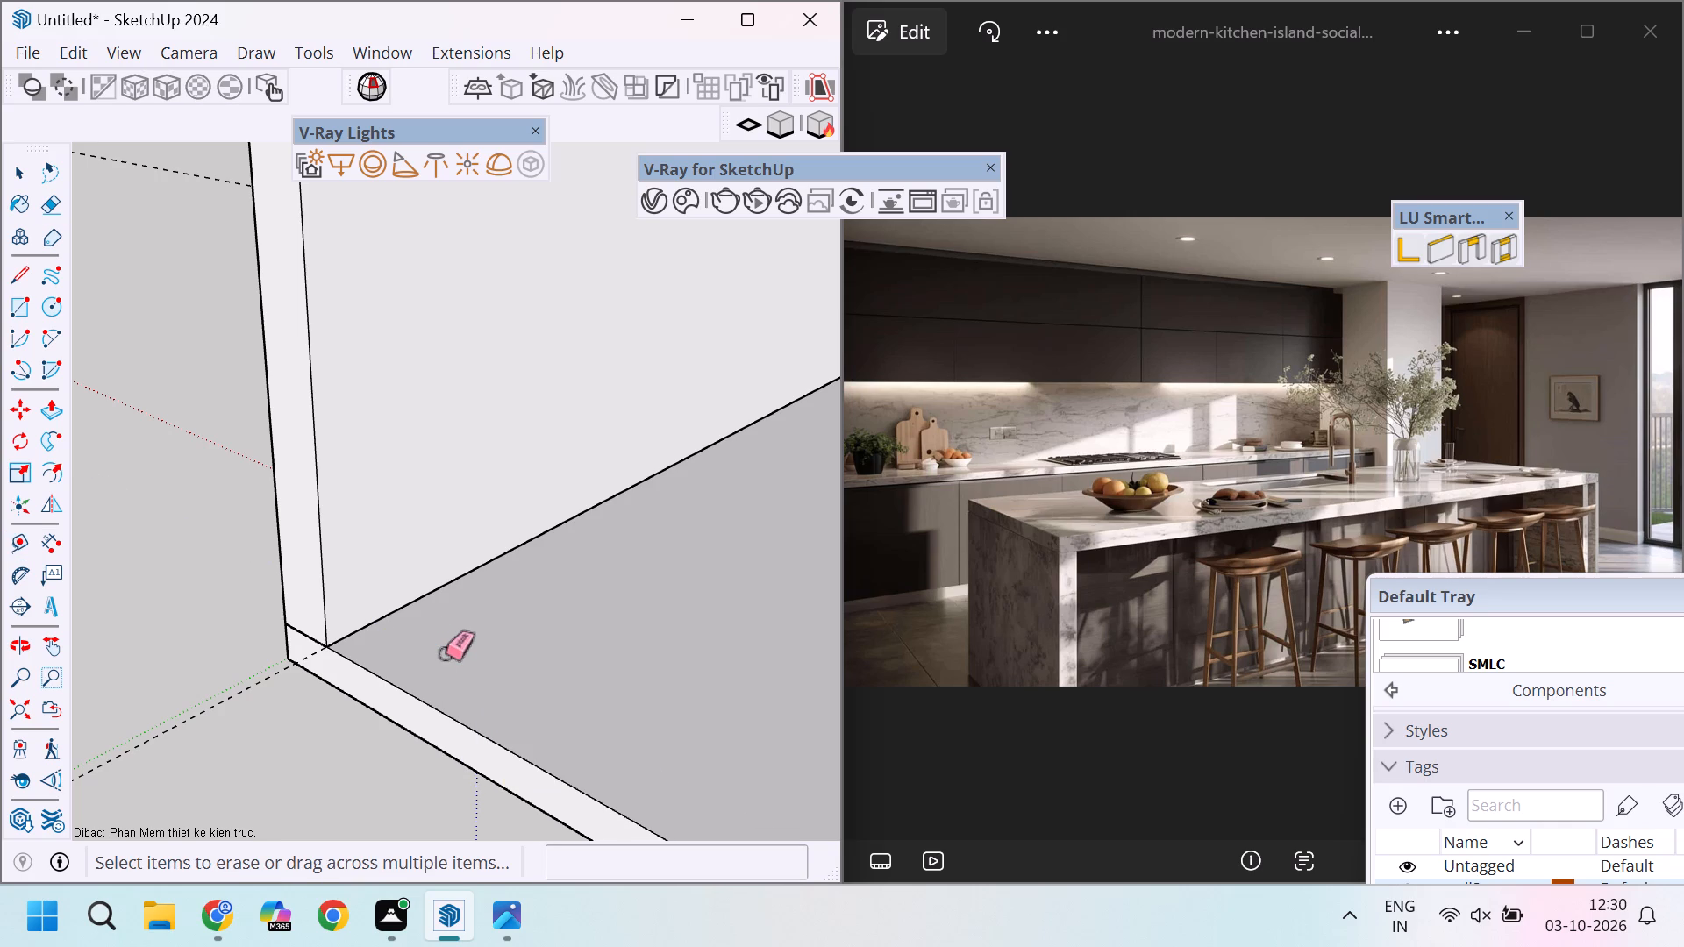
Place a guide line 6" in from the floor slab's front edge, parallel to it.
key(t)
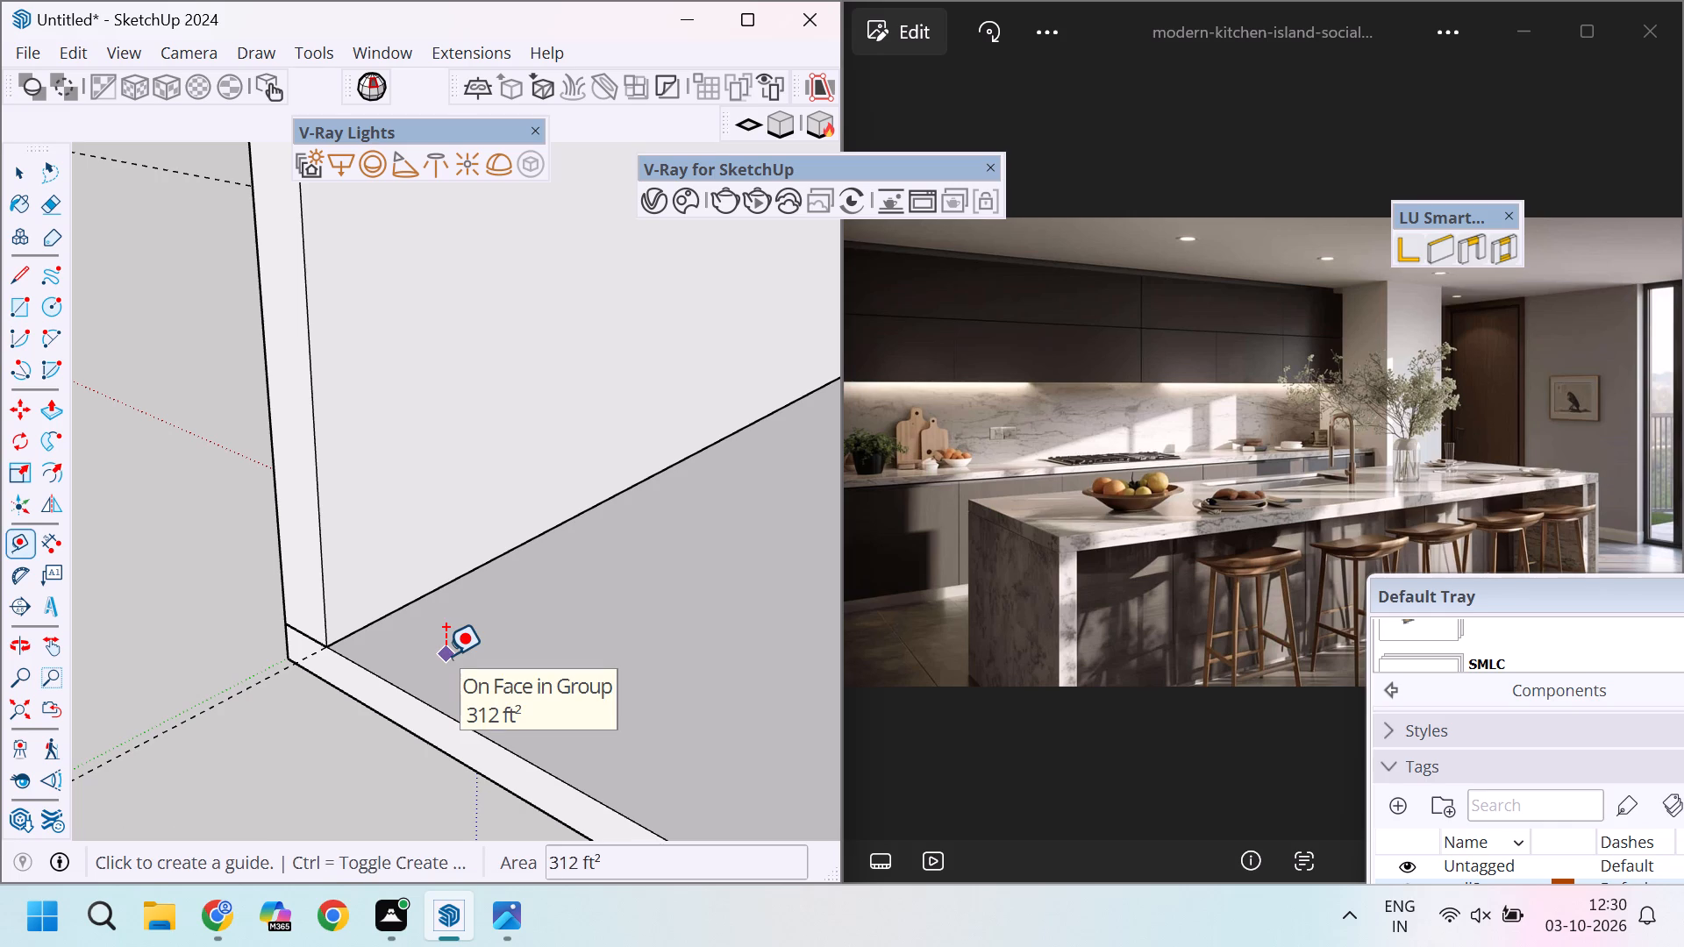
click(382, 685)
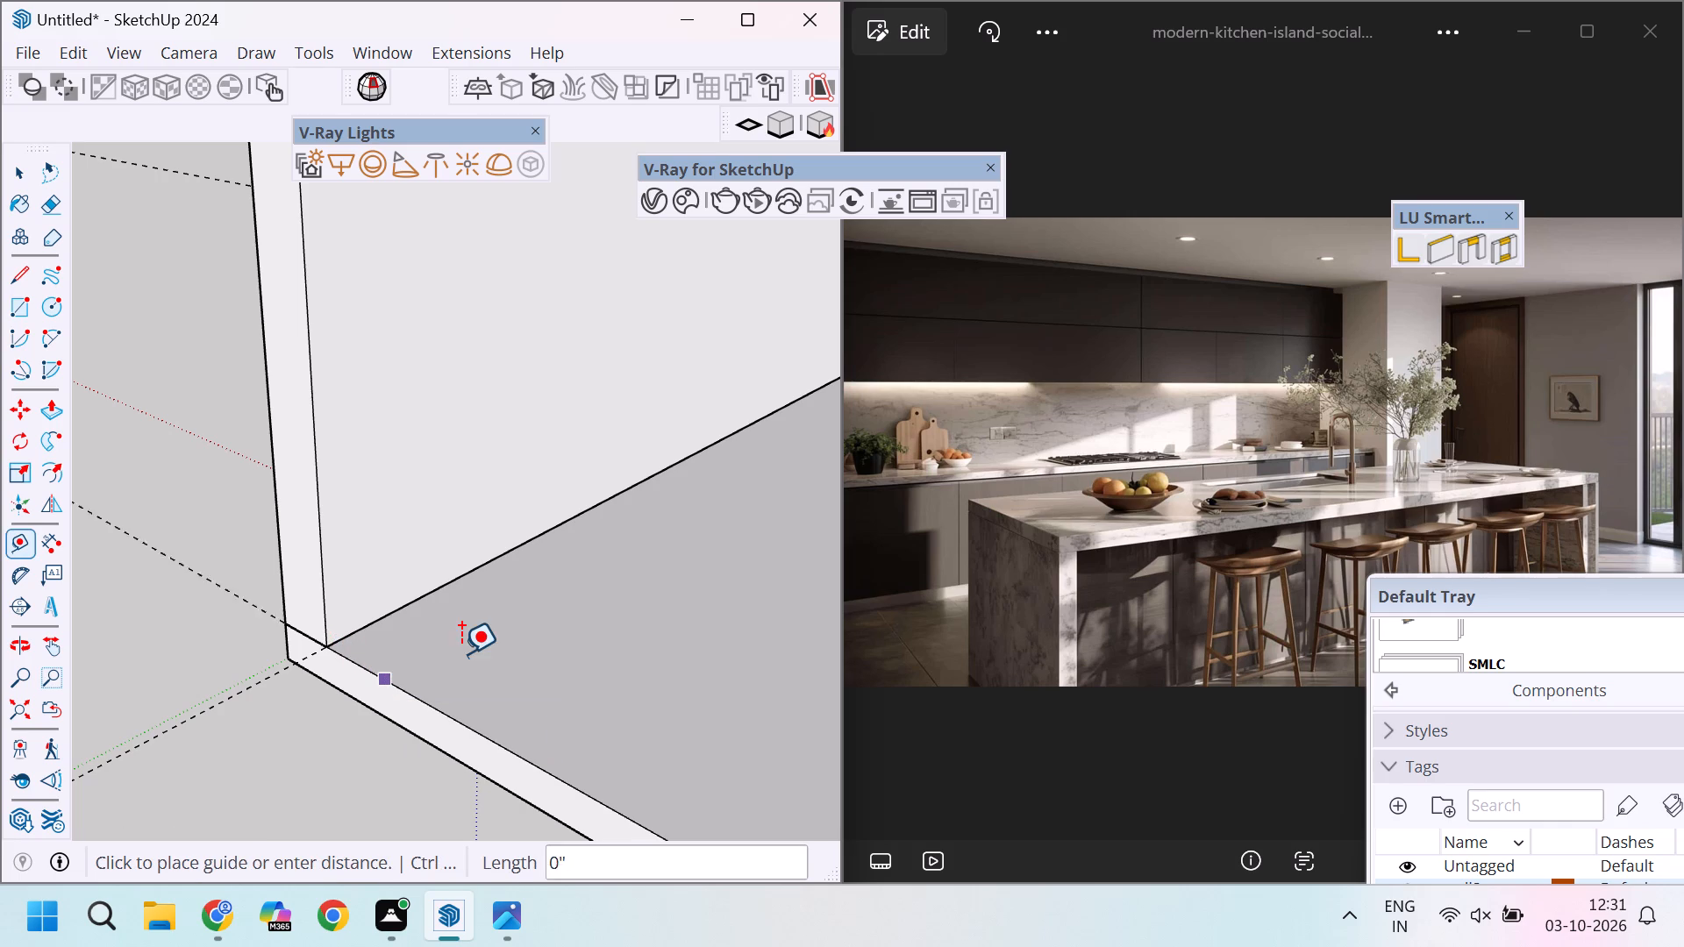
key(6)
key(Return)
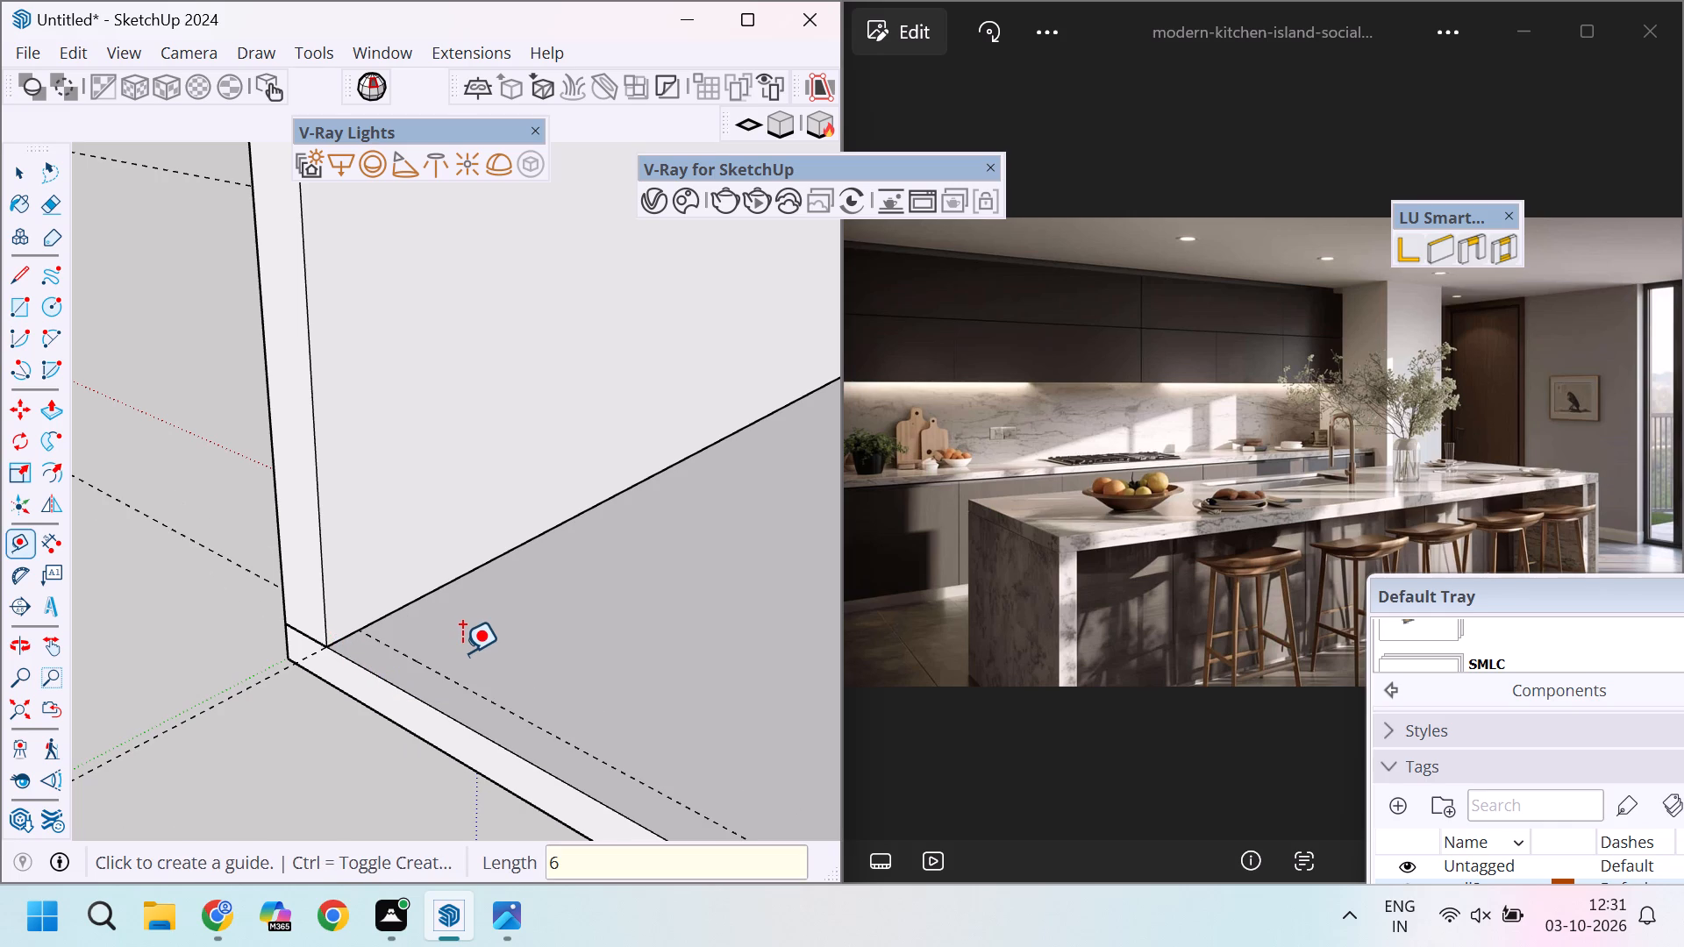
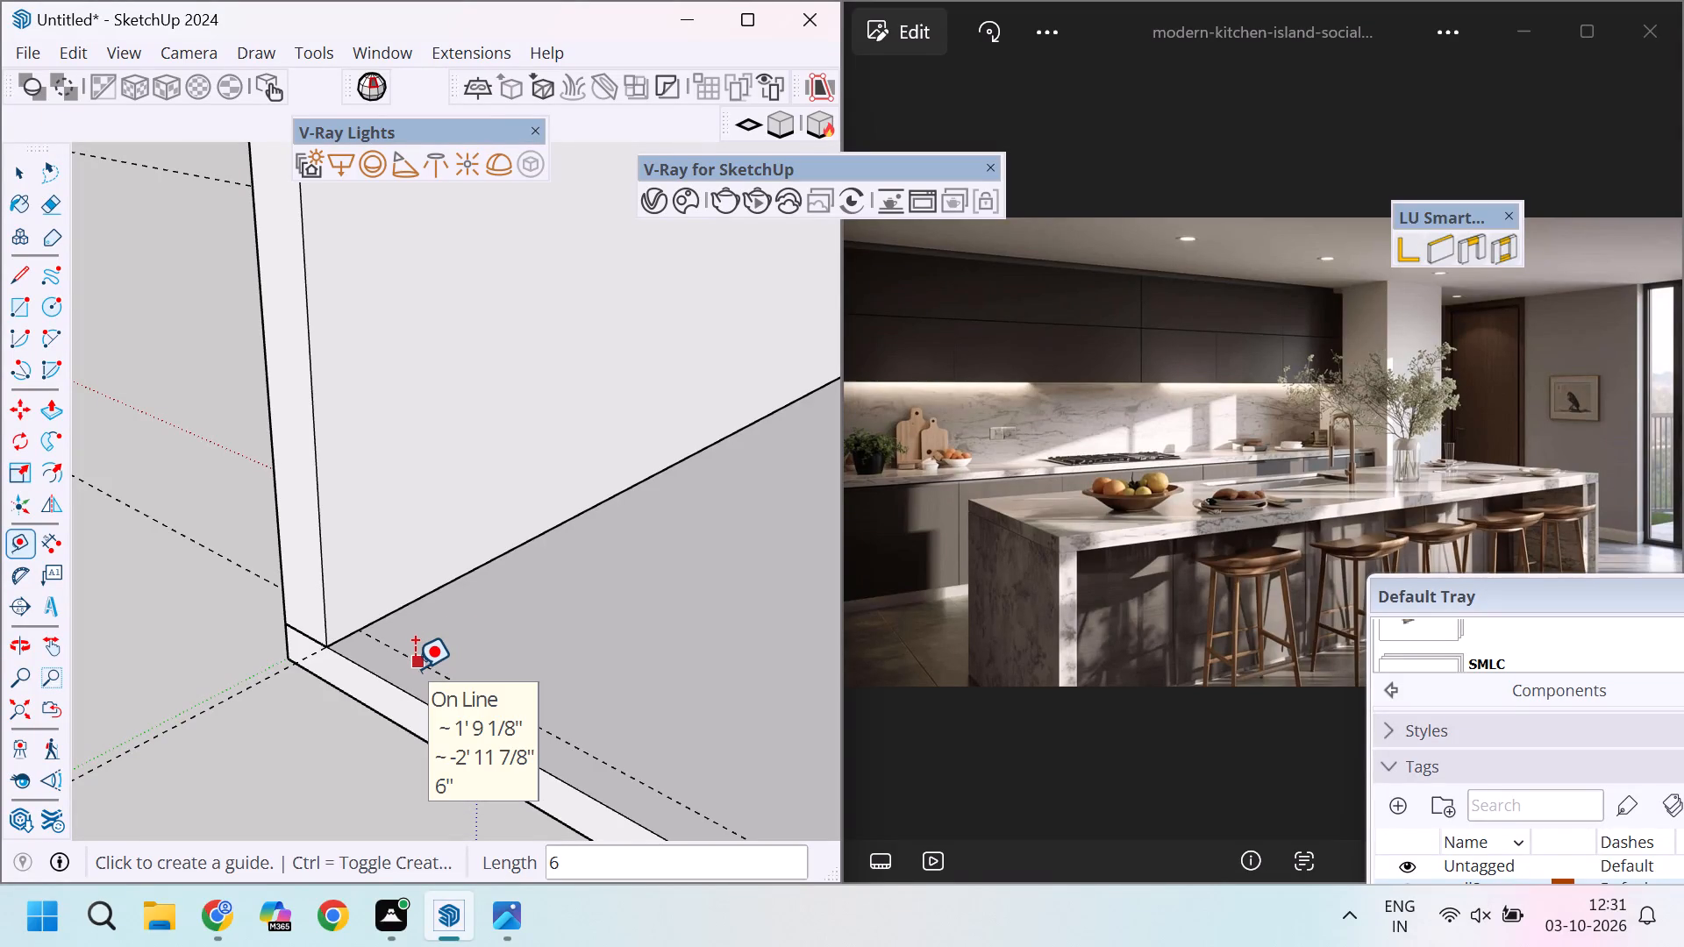
Place a guide line 3' inward from the guide near the floor slab's front edge, parallel to it.
click(413, 659)
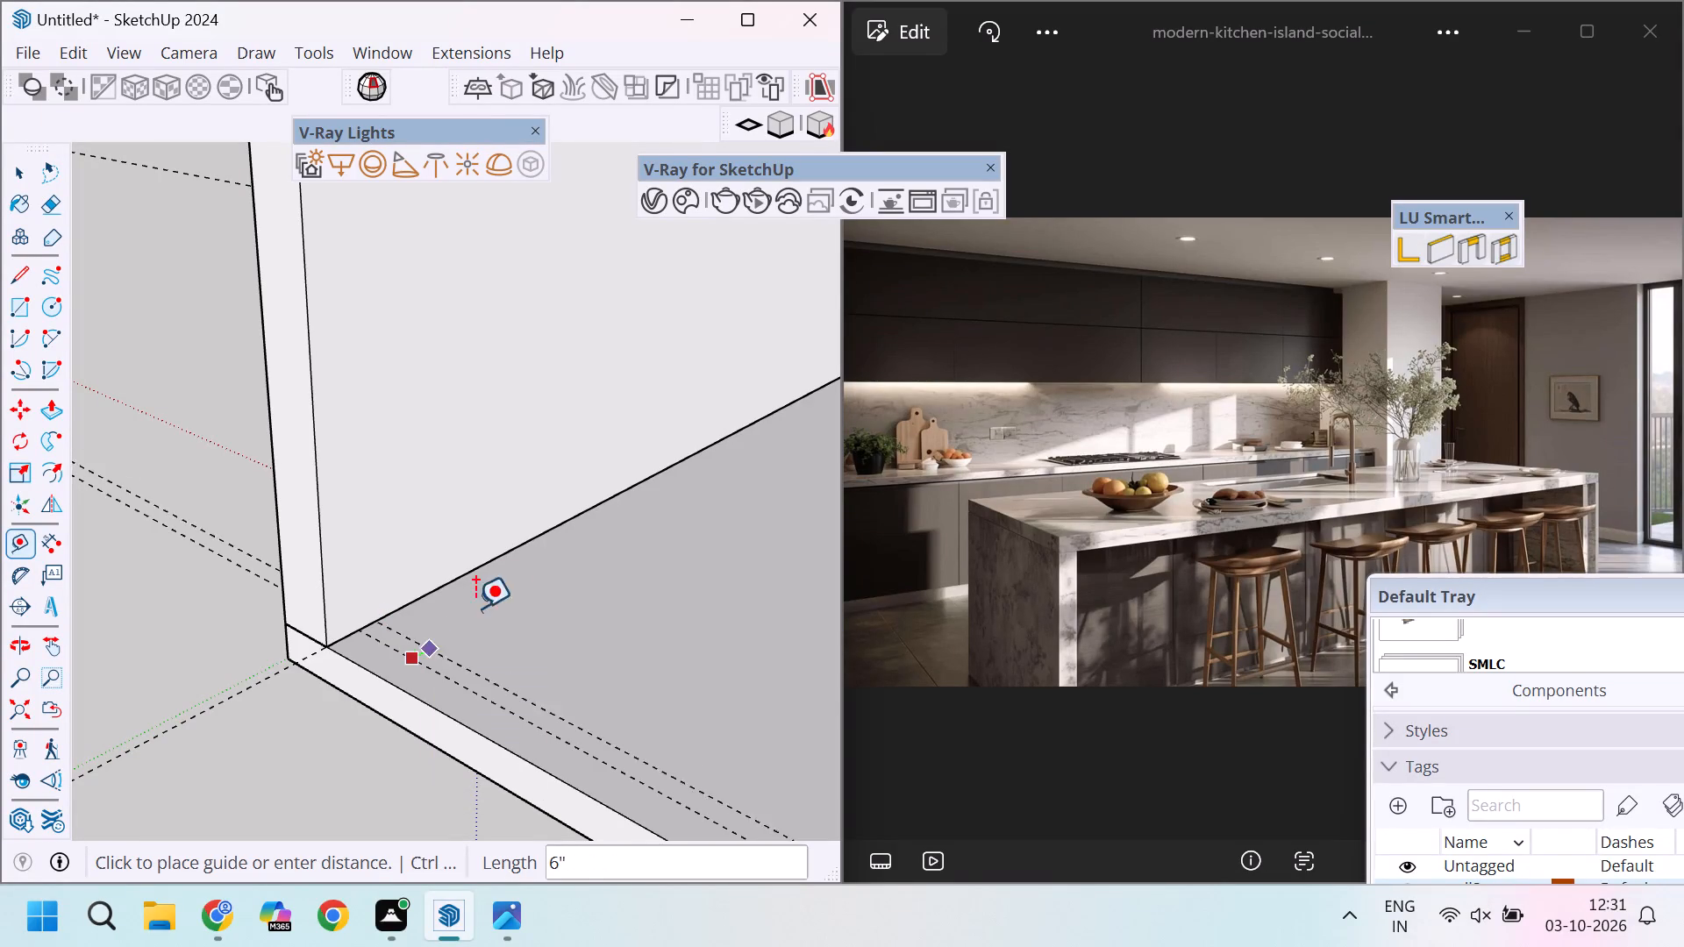
text(3')
key(Return)
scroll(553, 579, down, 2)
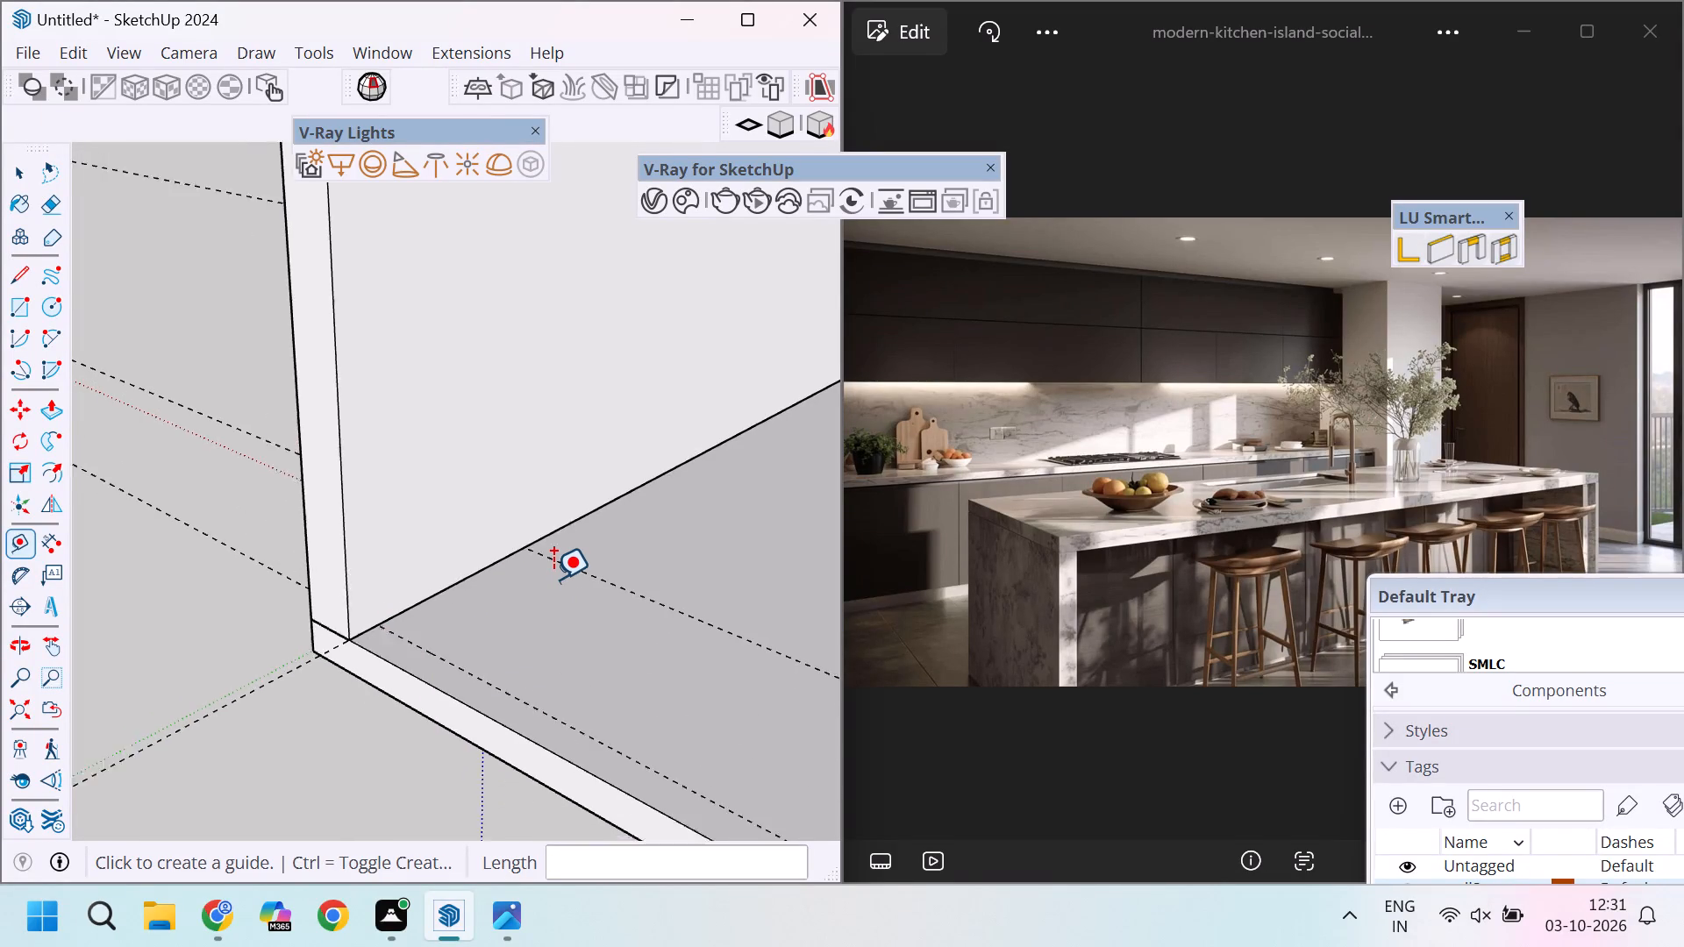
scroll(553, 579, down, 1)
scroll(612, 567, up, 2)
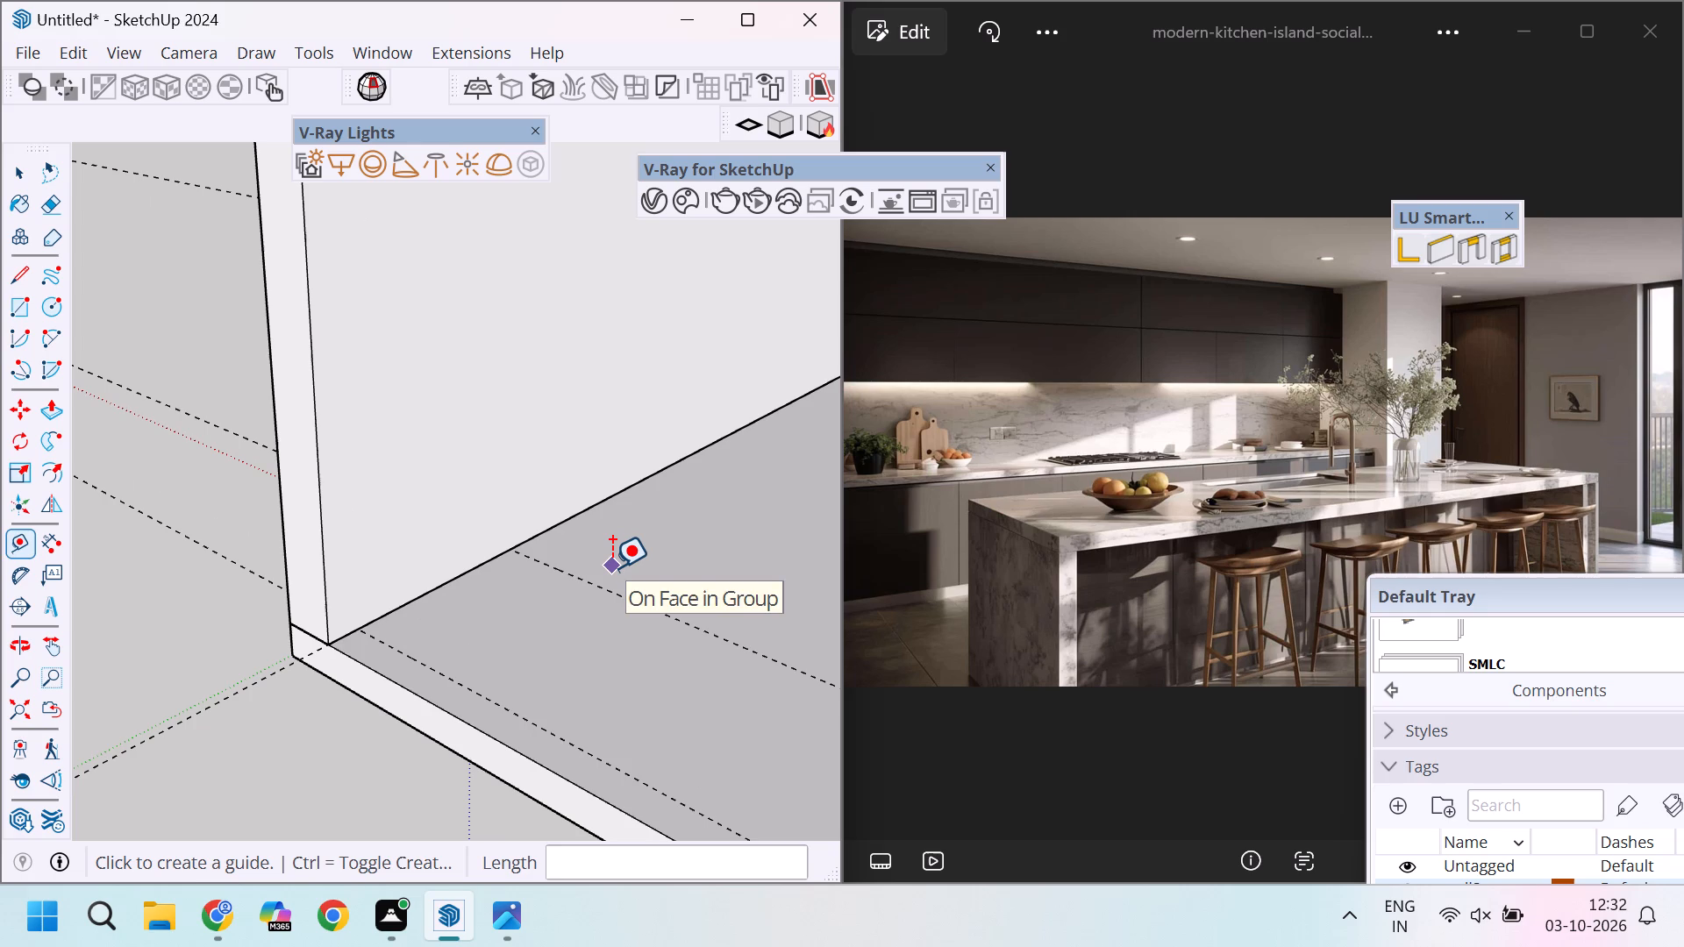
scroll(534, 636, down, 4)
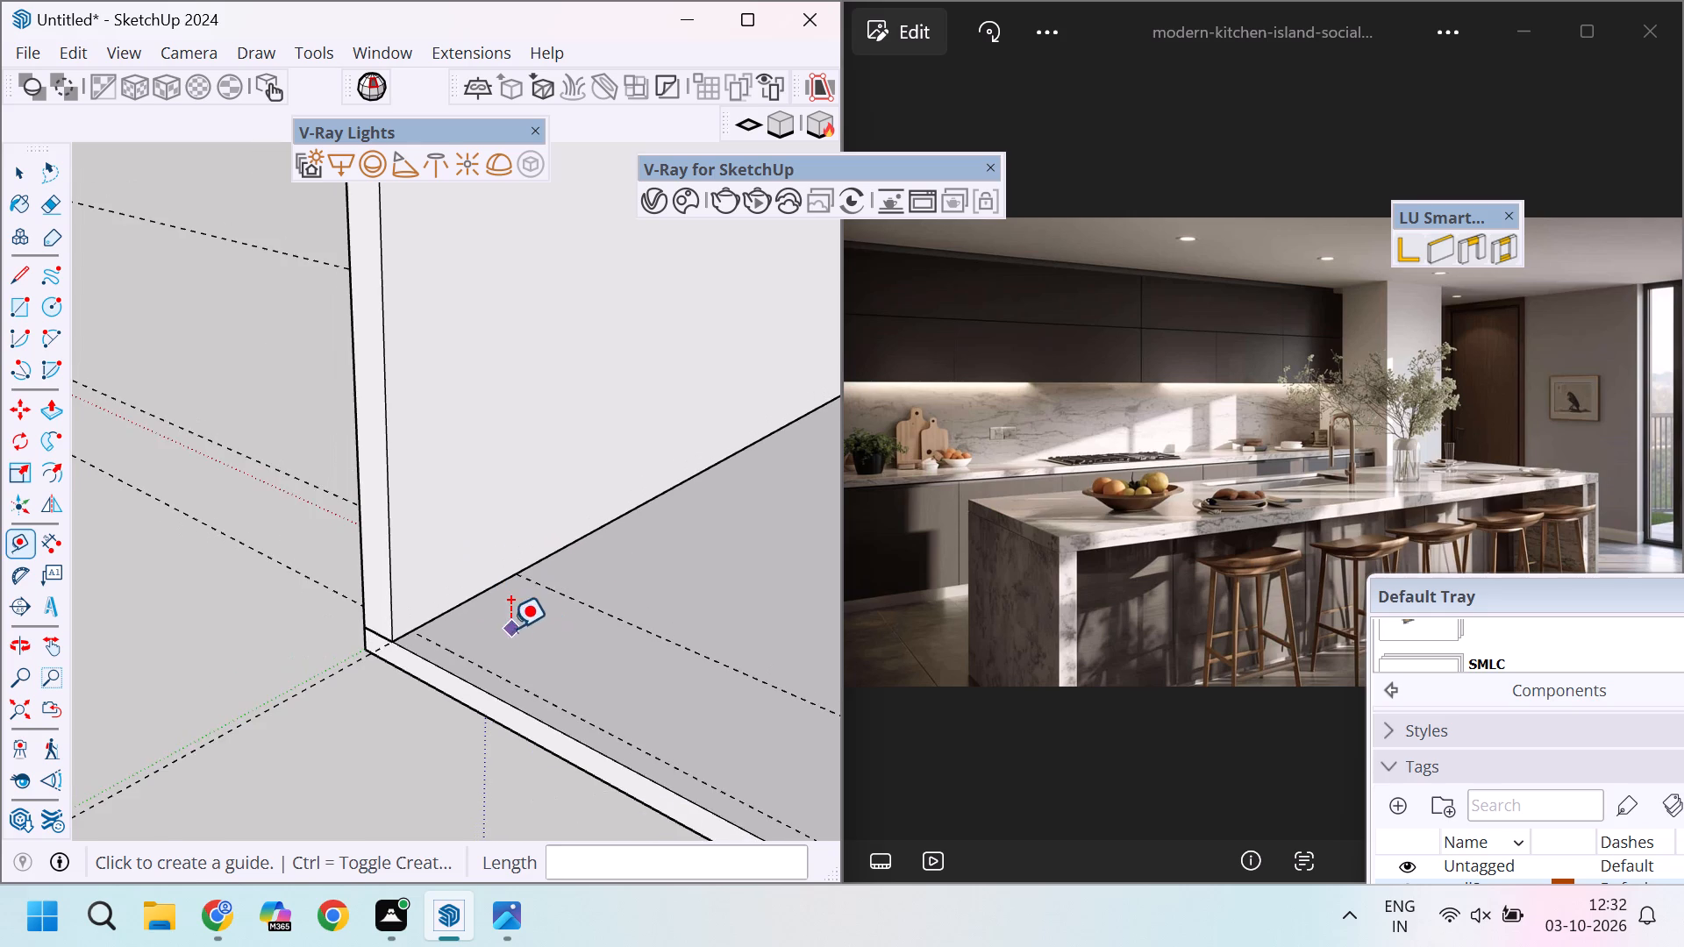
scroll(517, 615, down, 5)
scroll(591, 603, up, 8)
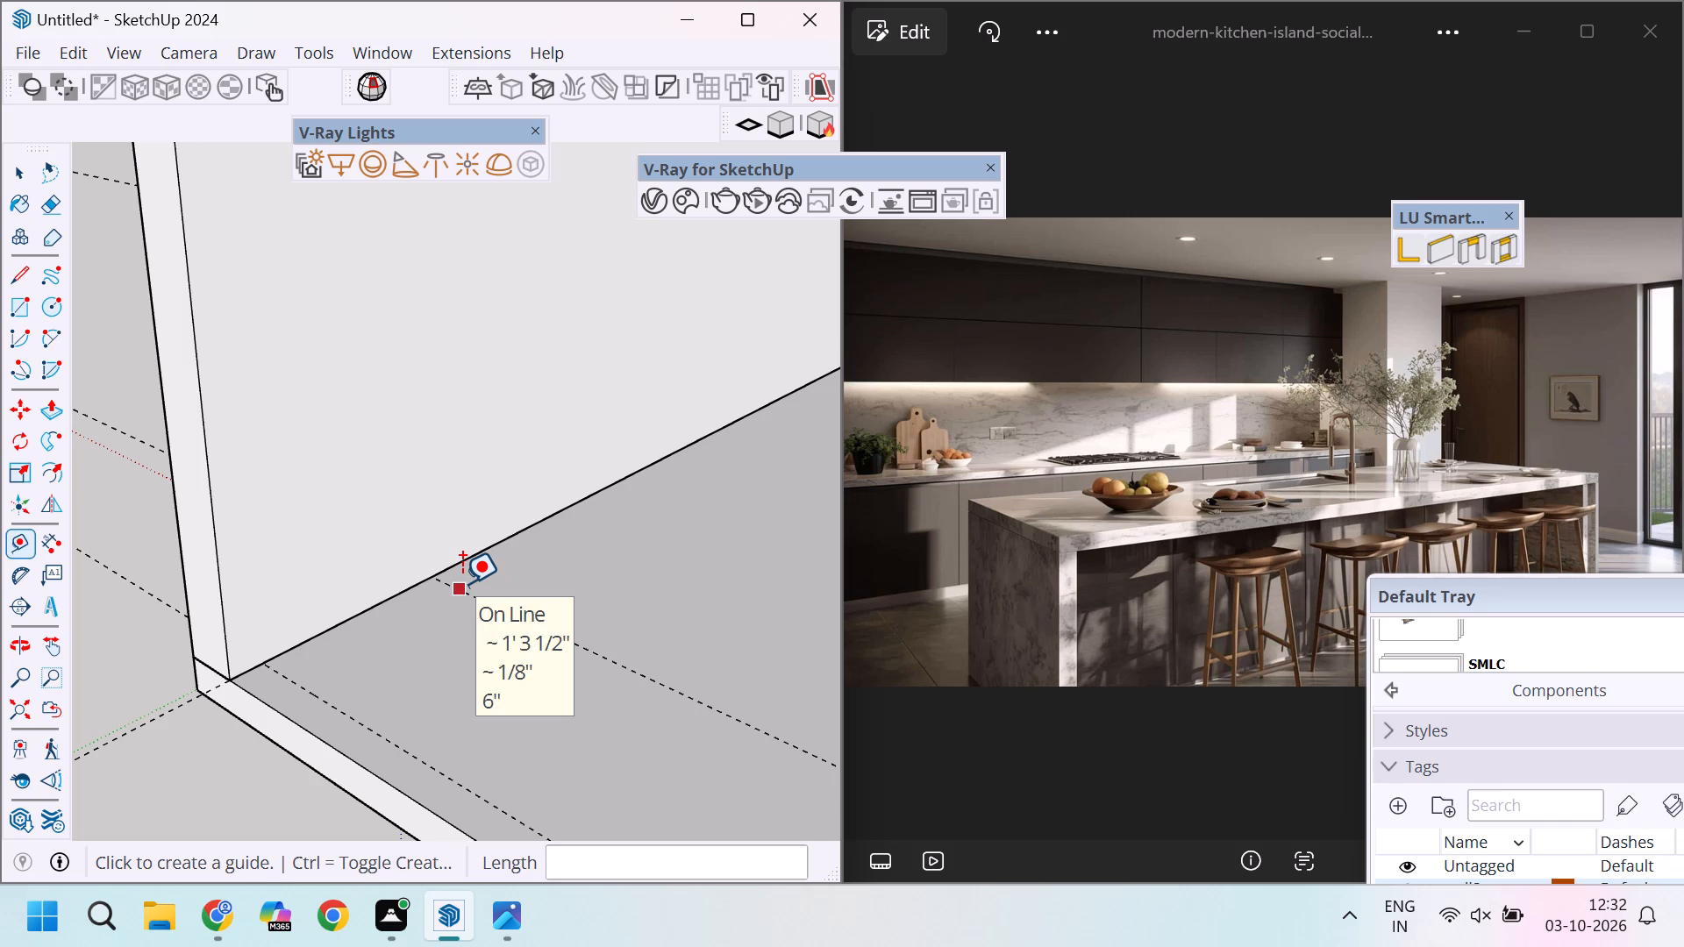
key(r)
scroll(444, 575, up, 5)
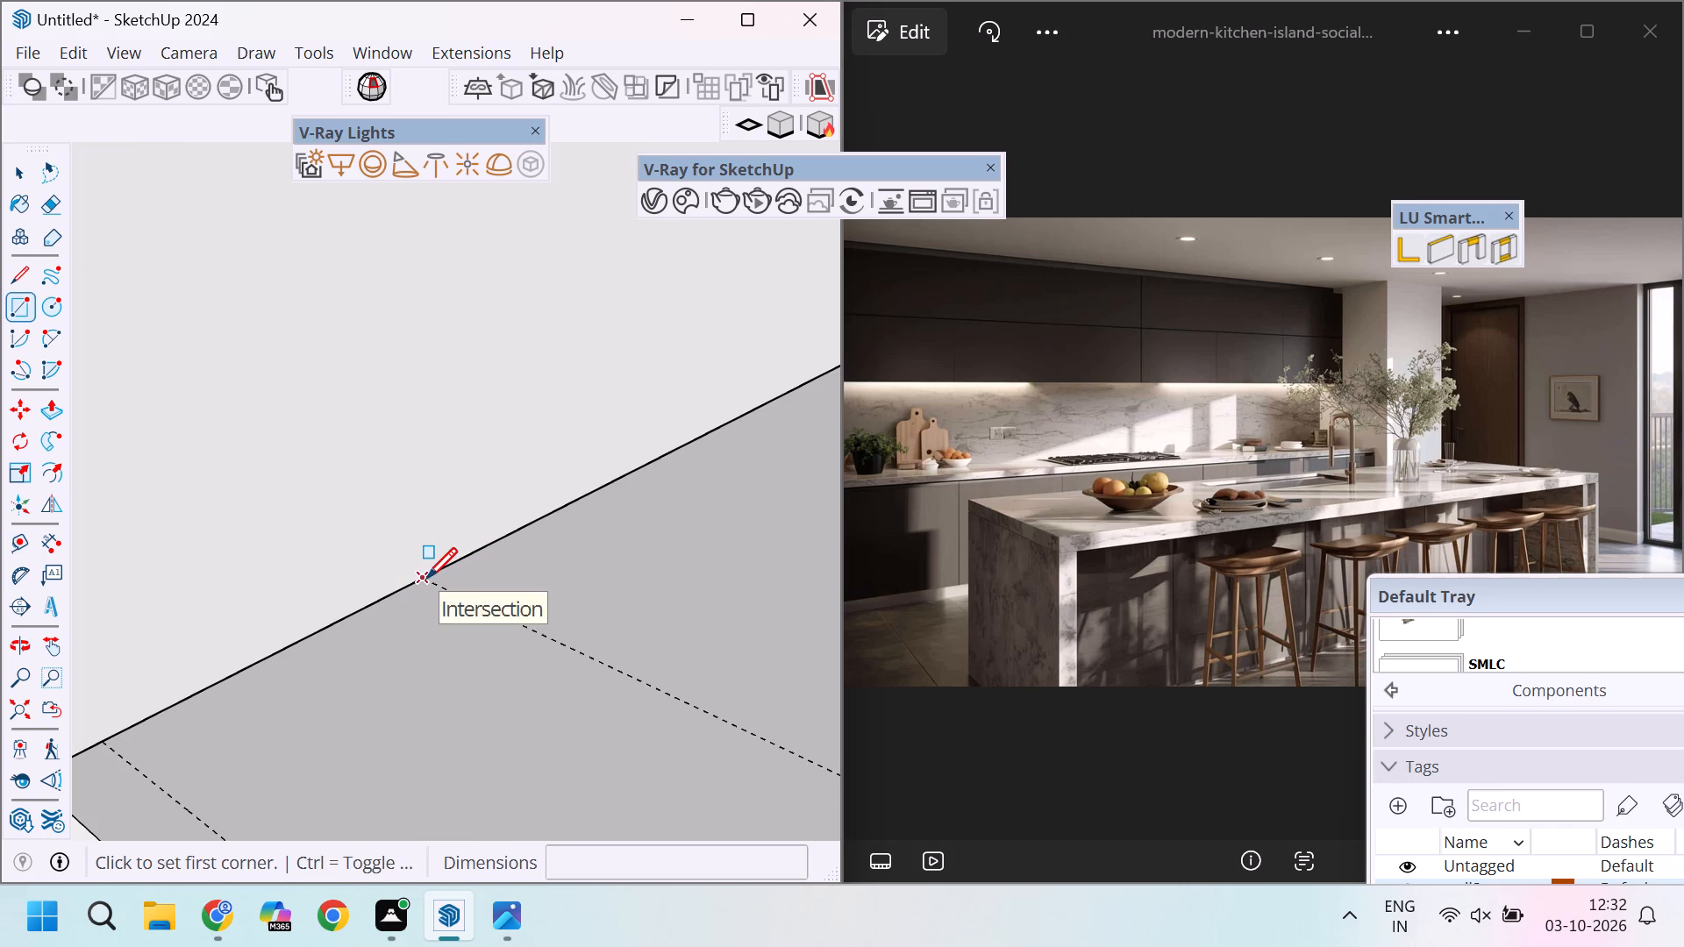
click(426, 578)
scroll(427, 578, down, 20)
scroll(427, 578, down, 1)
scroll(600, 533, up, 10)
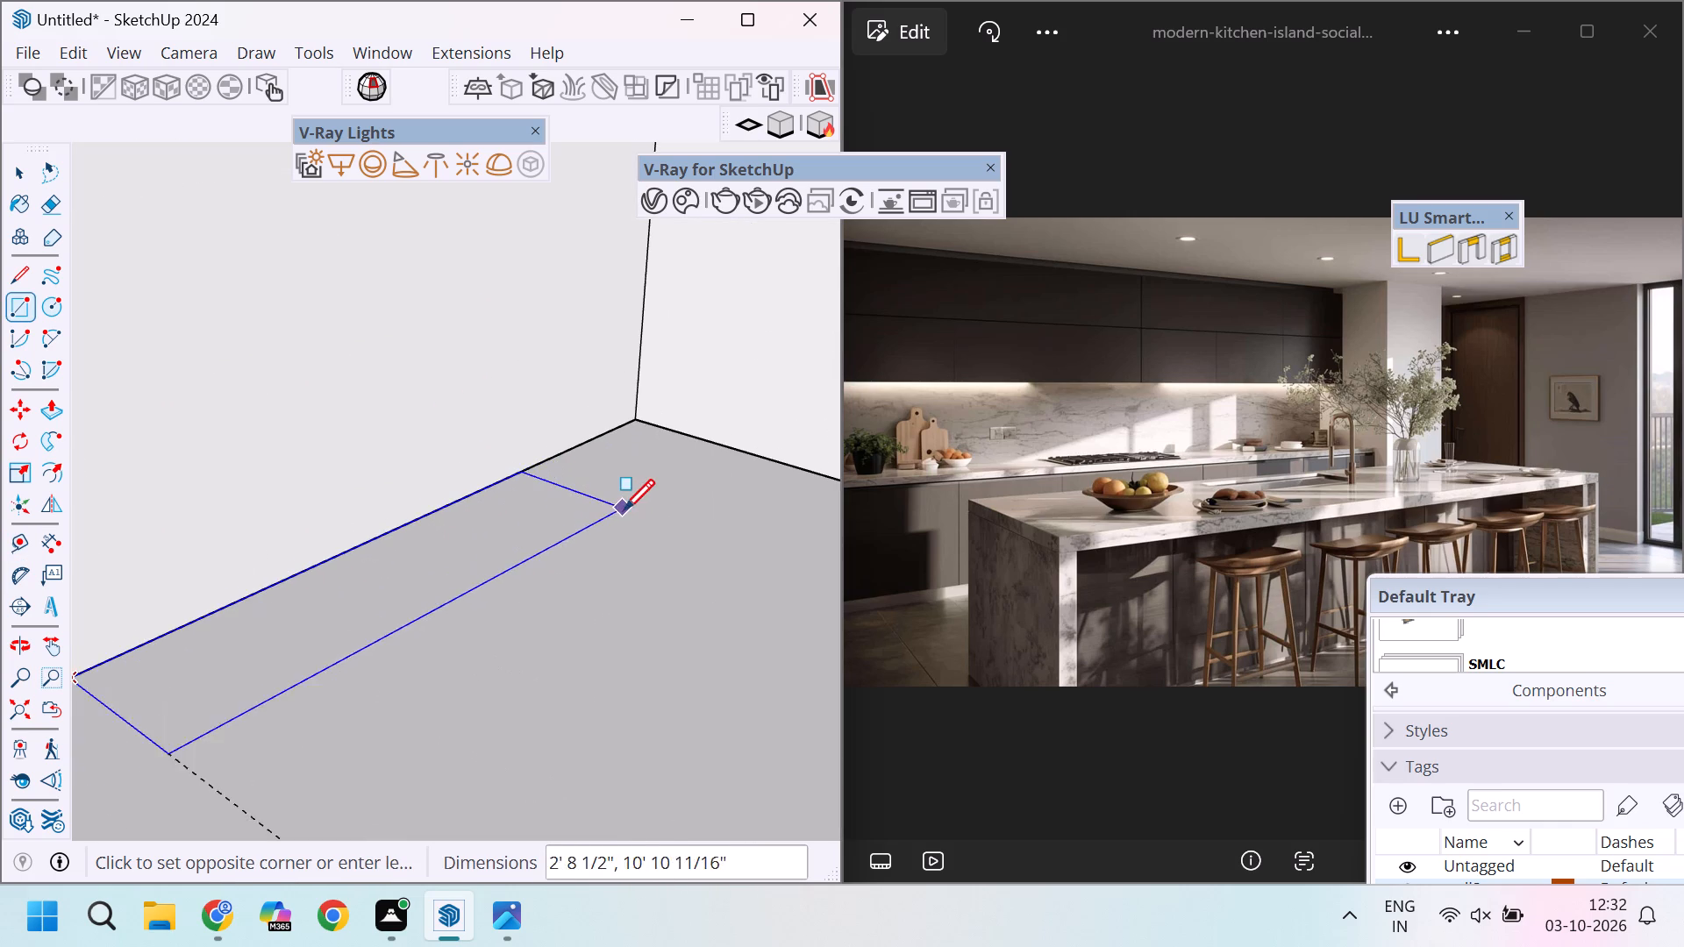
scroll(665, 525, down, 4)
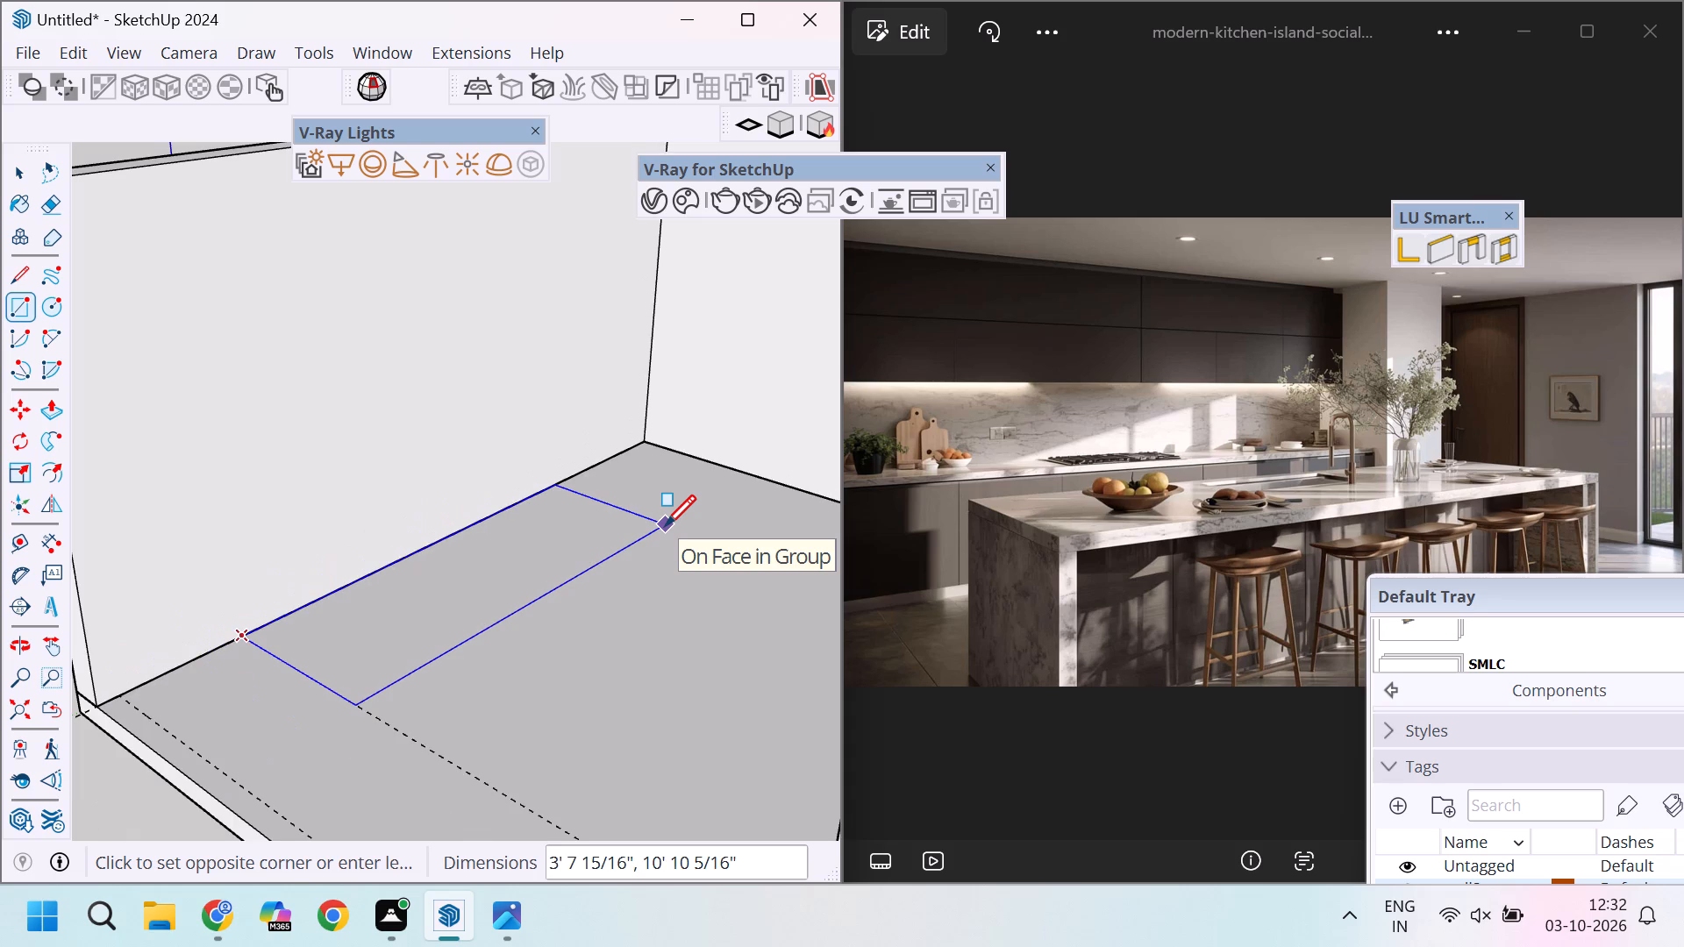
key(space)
Place a guide line on the floor 2' out from the left wall's base edge, parallel to the wall.
key(t)
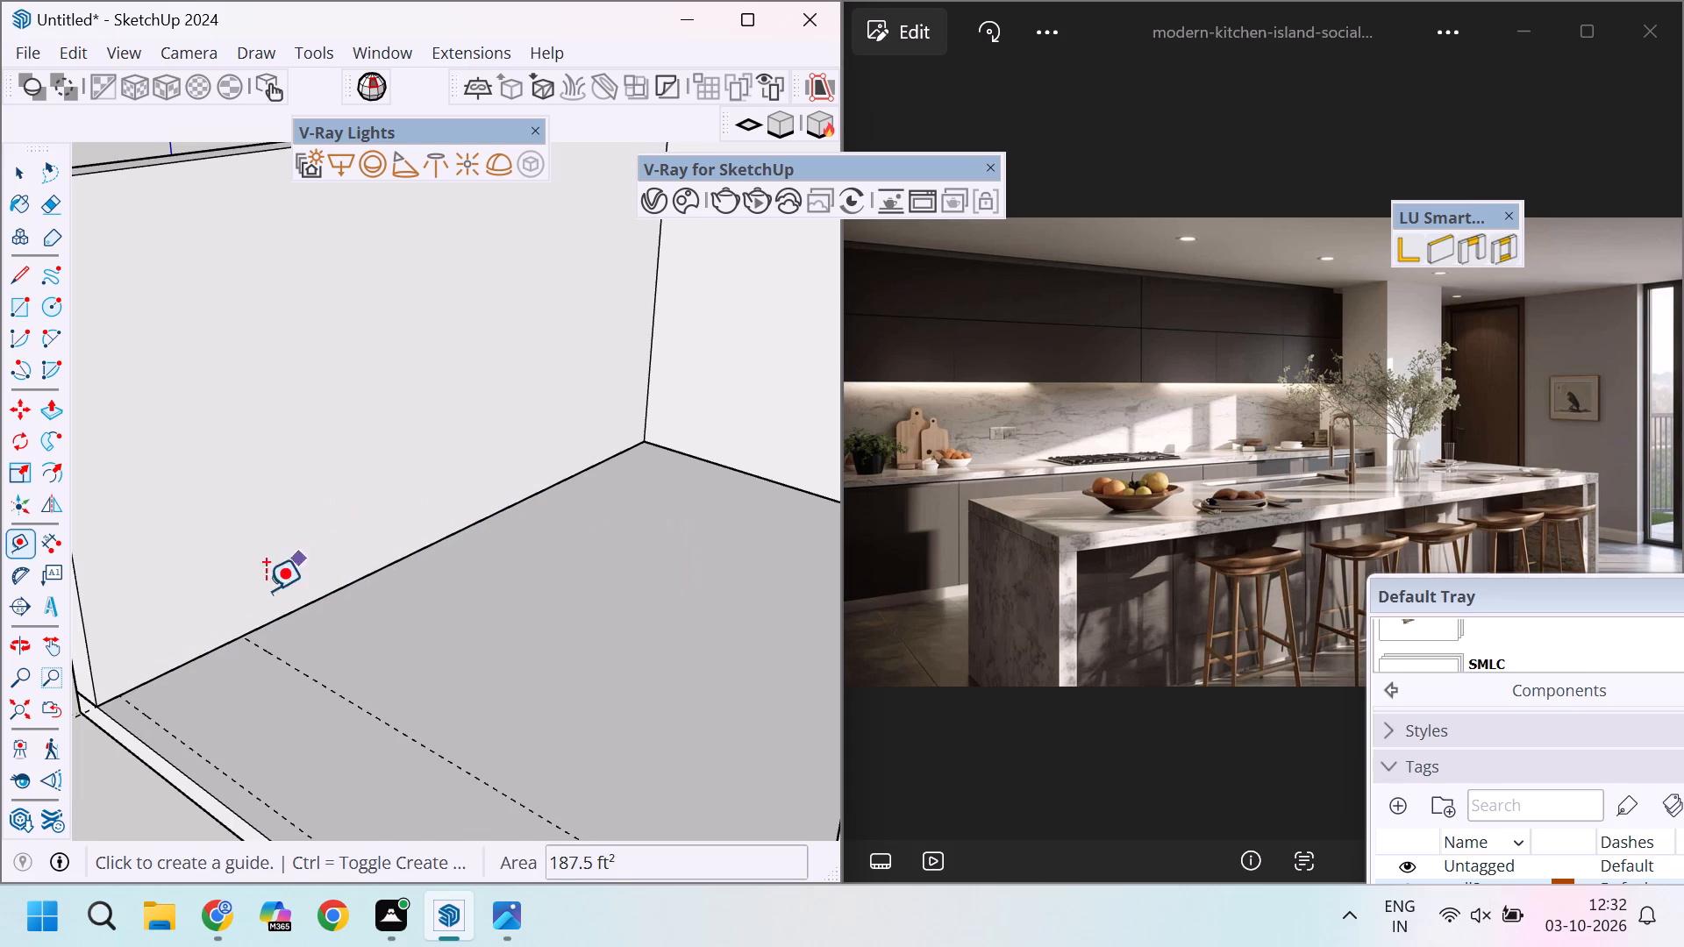
click(321, 599)
text(2')
key(Return)
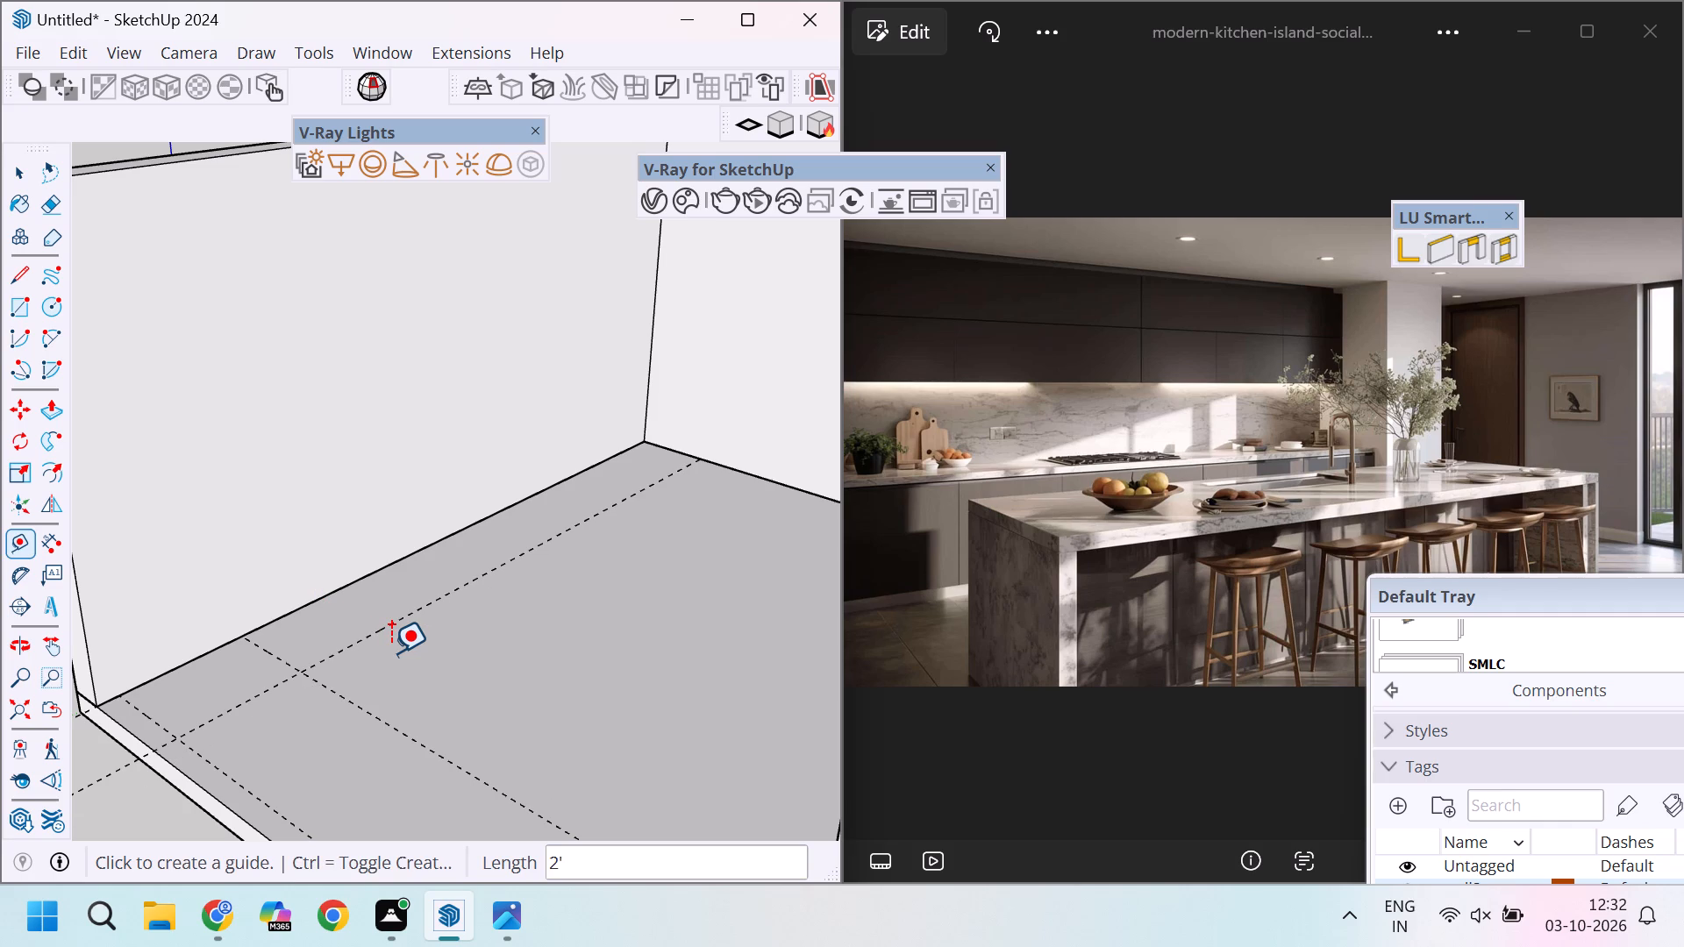
Place a guide line on the floor 3' out from the back wall's base edge, parallel to the wall.
scroll(628, 404, up, 8)
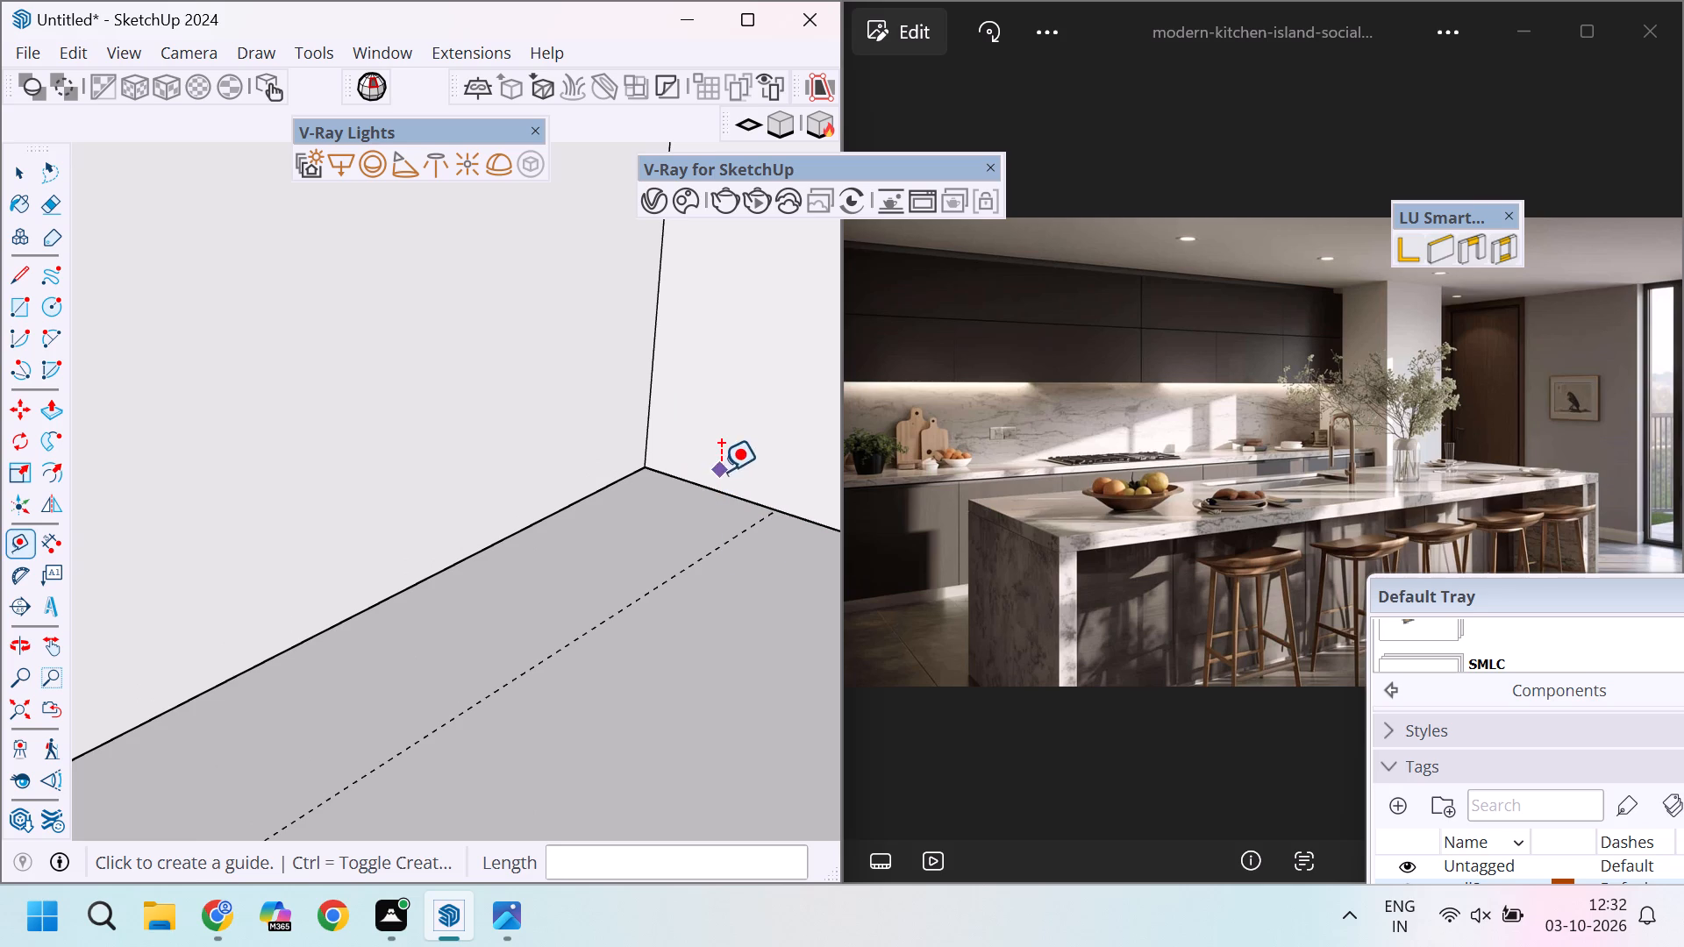
click(749, 499)
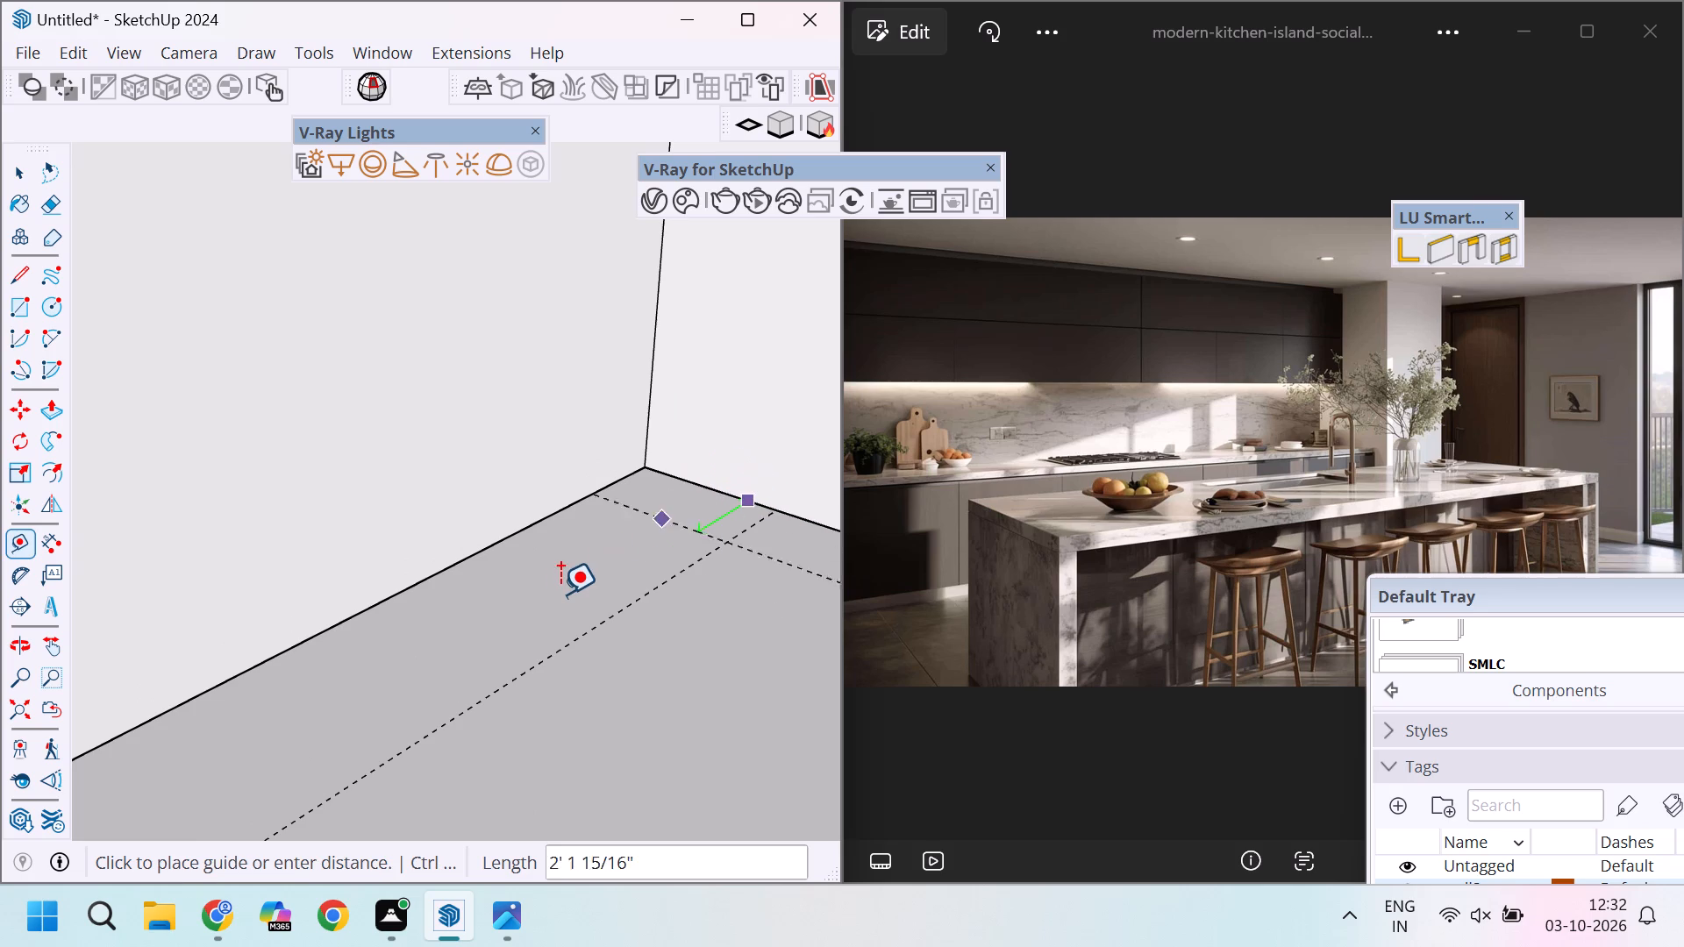
text(3')
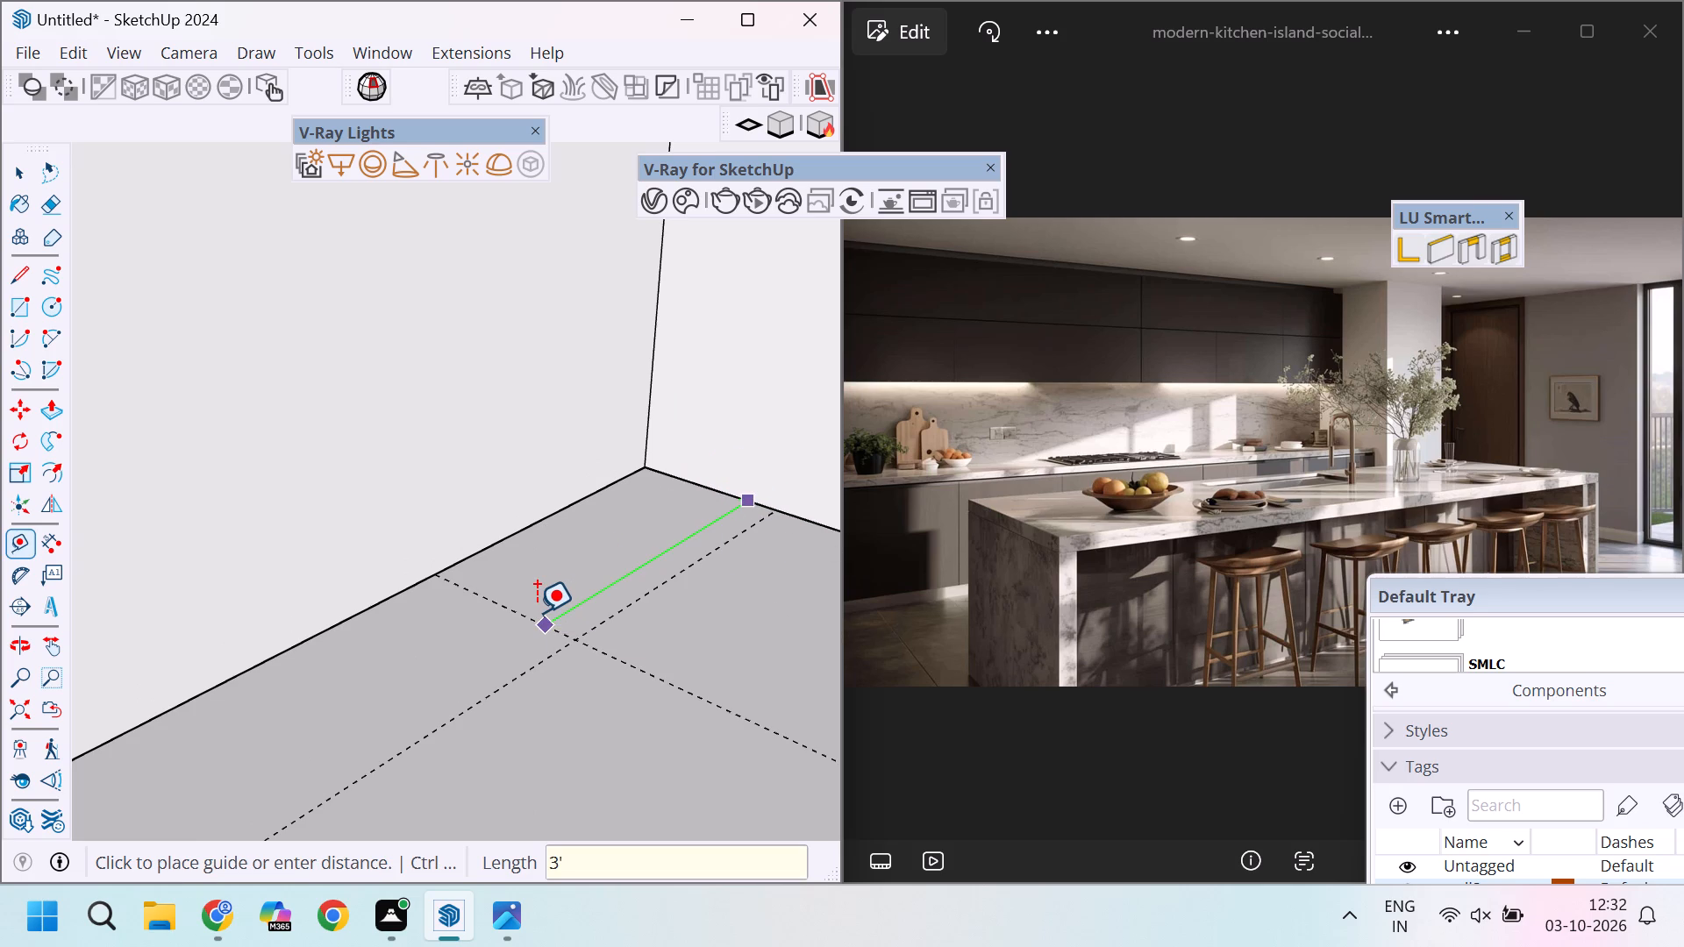
key(Return)
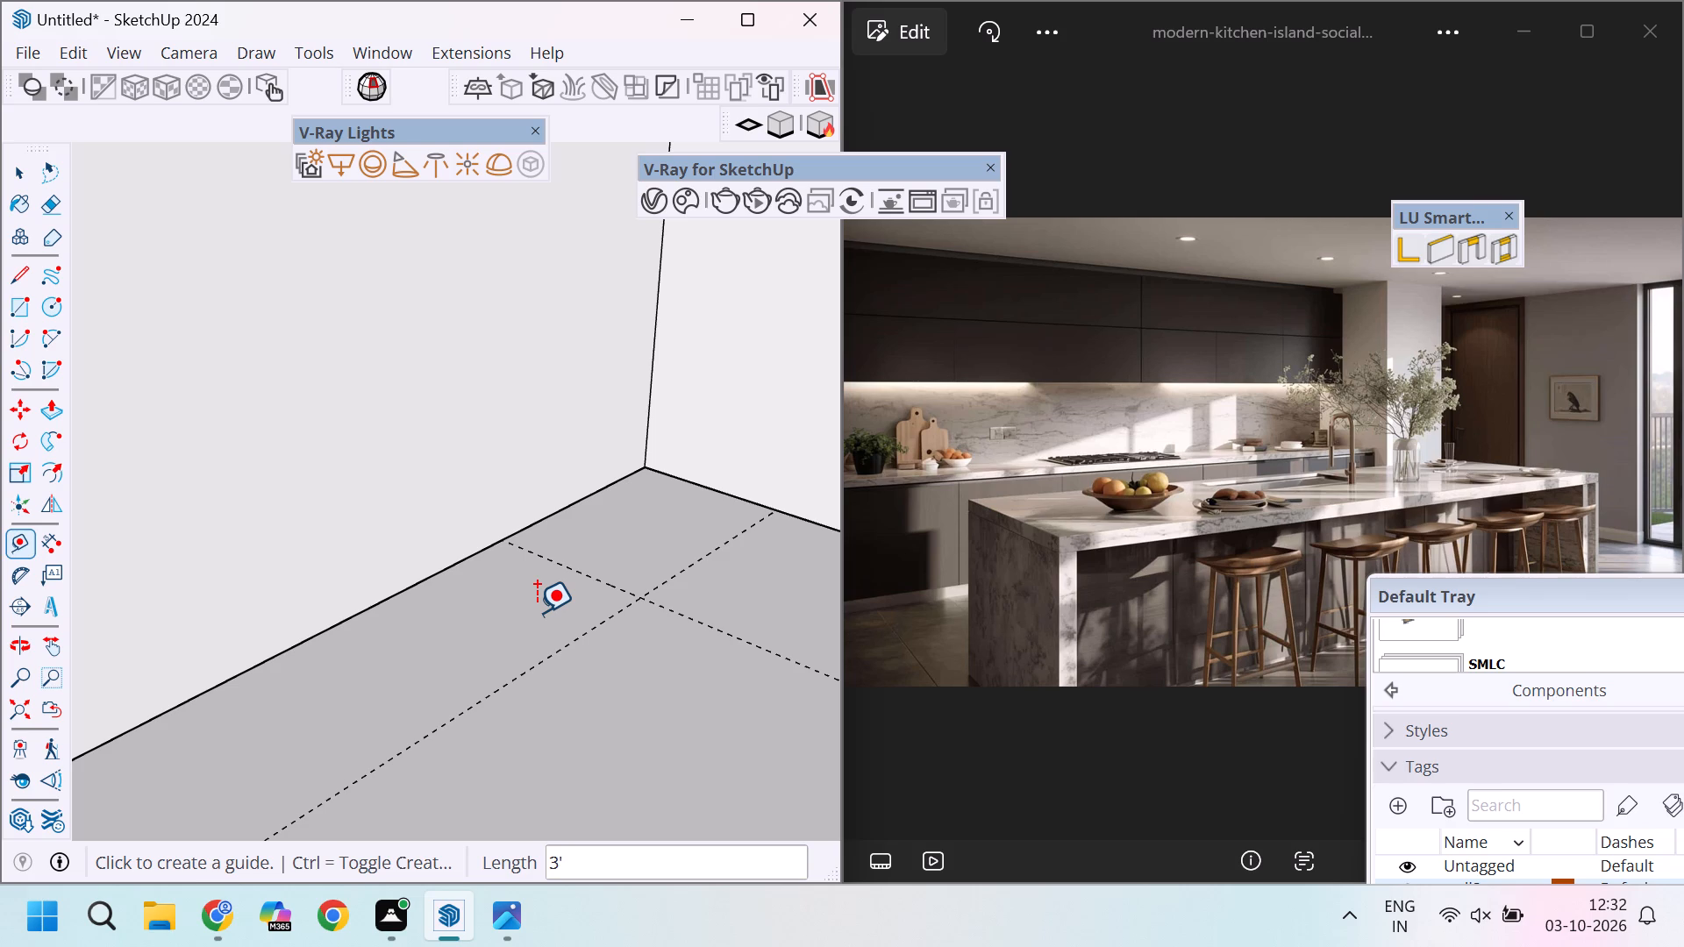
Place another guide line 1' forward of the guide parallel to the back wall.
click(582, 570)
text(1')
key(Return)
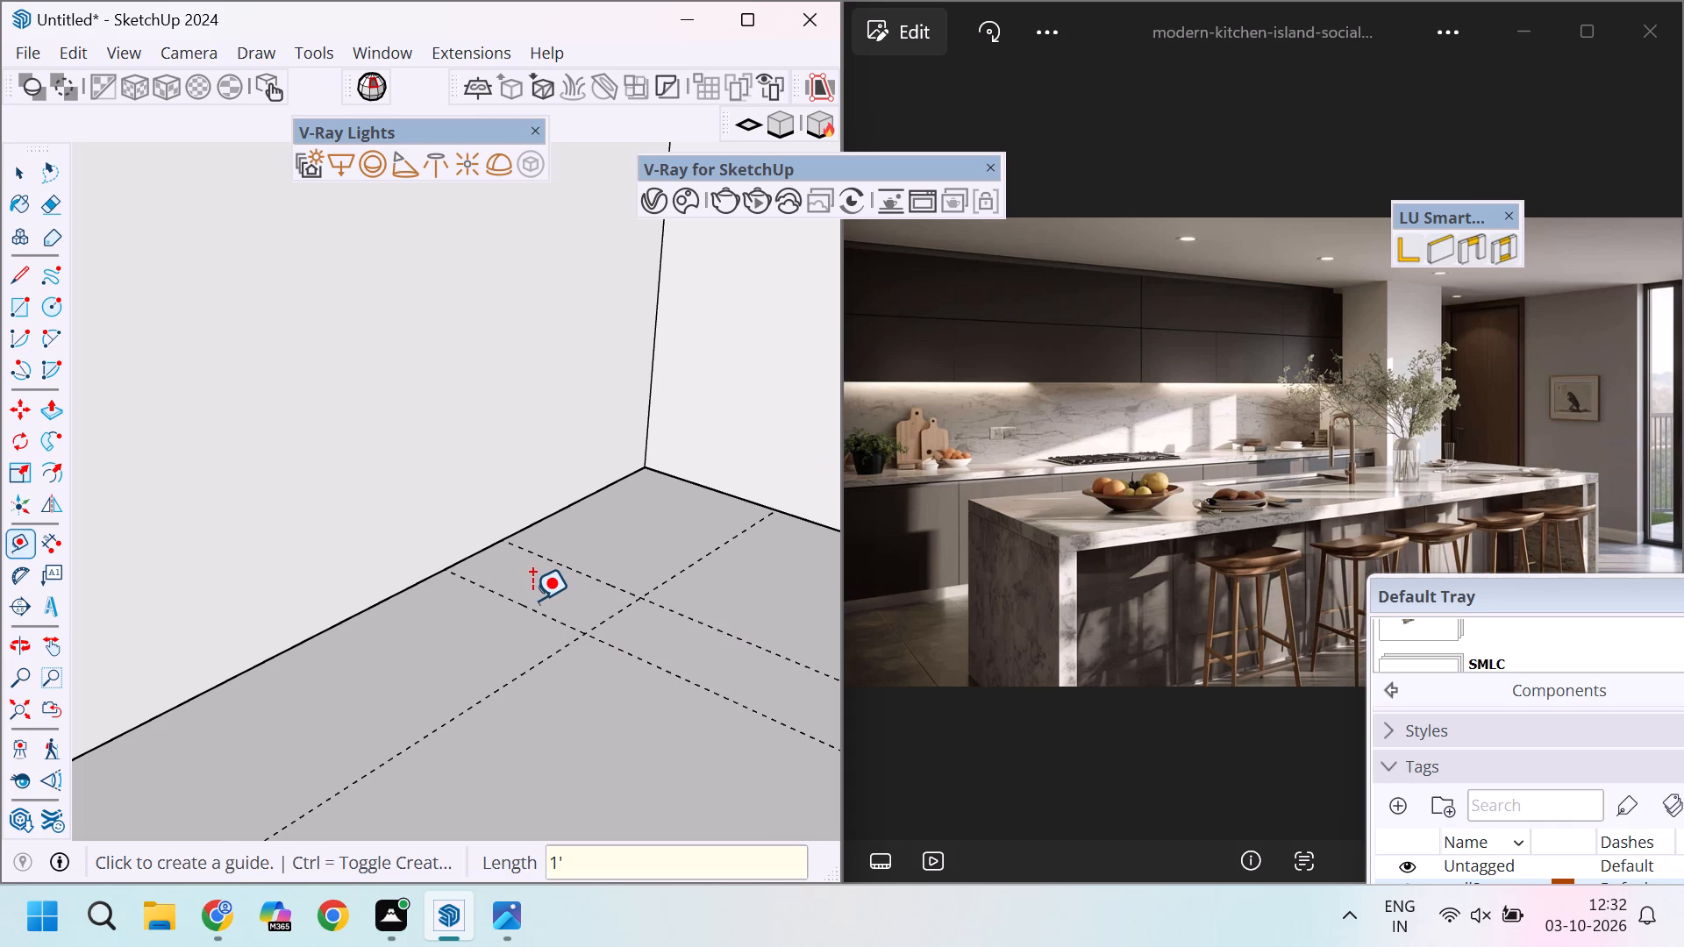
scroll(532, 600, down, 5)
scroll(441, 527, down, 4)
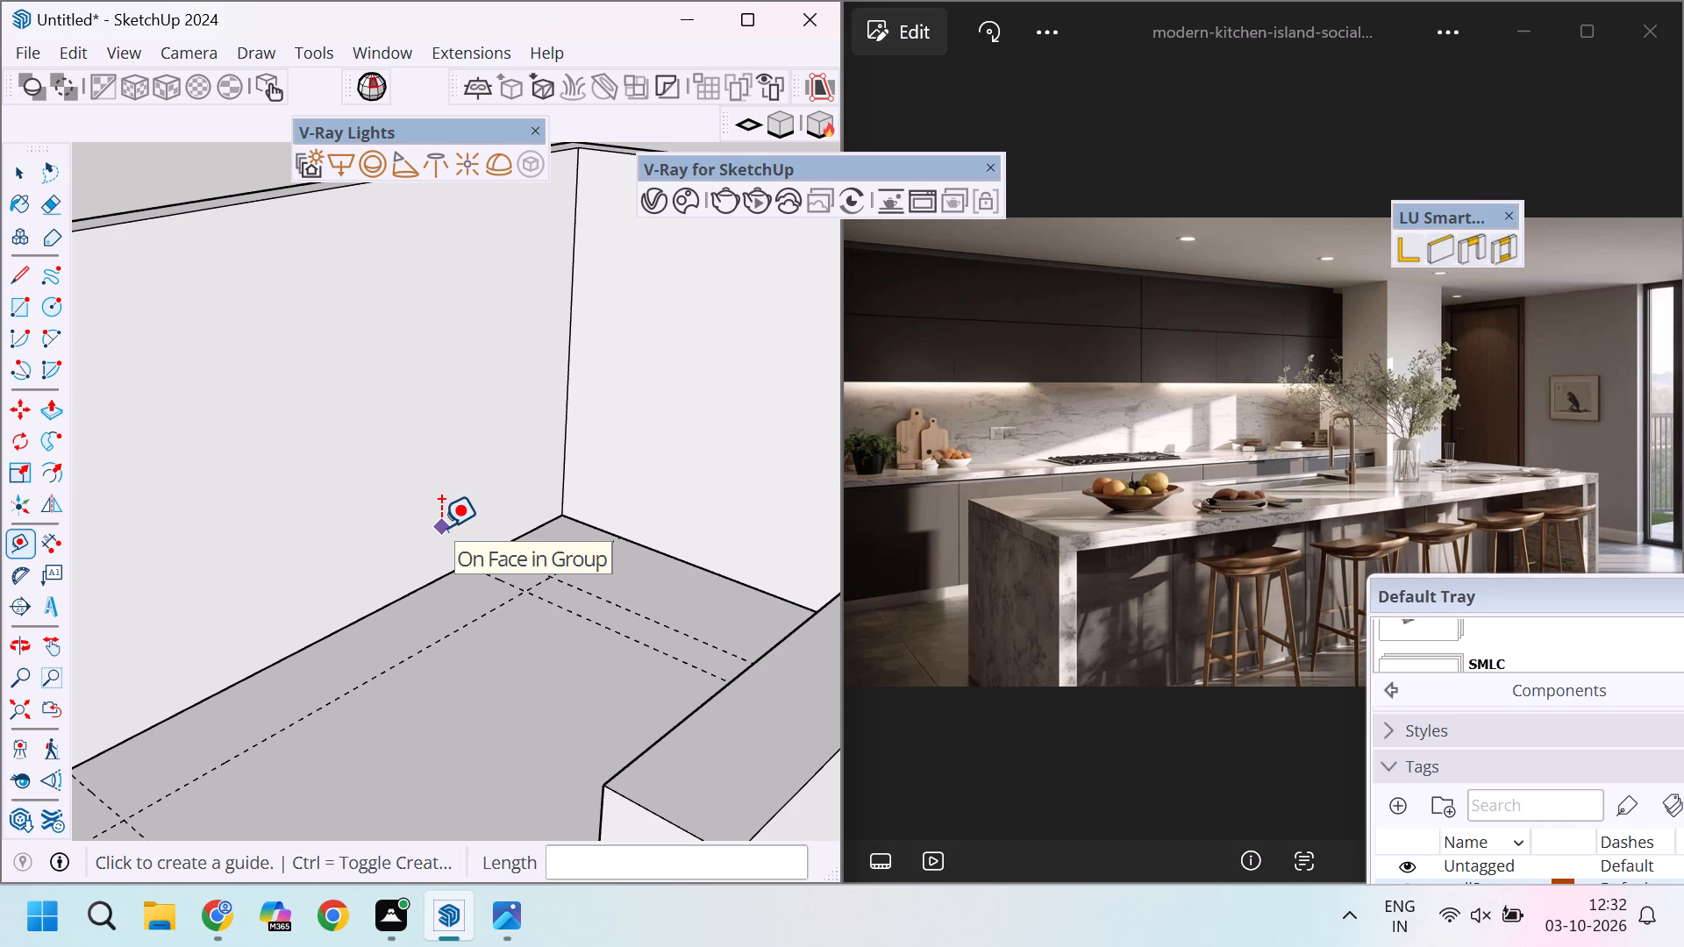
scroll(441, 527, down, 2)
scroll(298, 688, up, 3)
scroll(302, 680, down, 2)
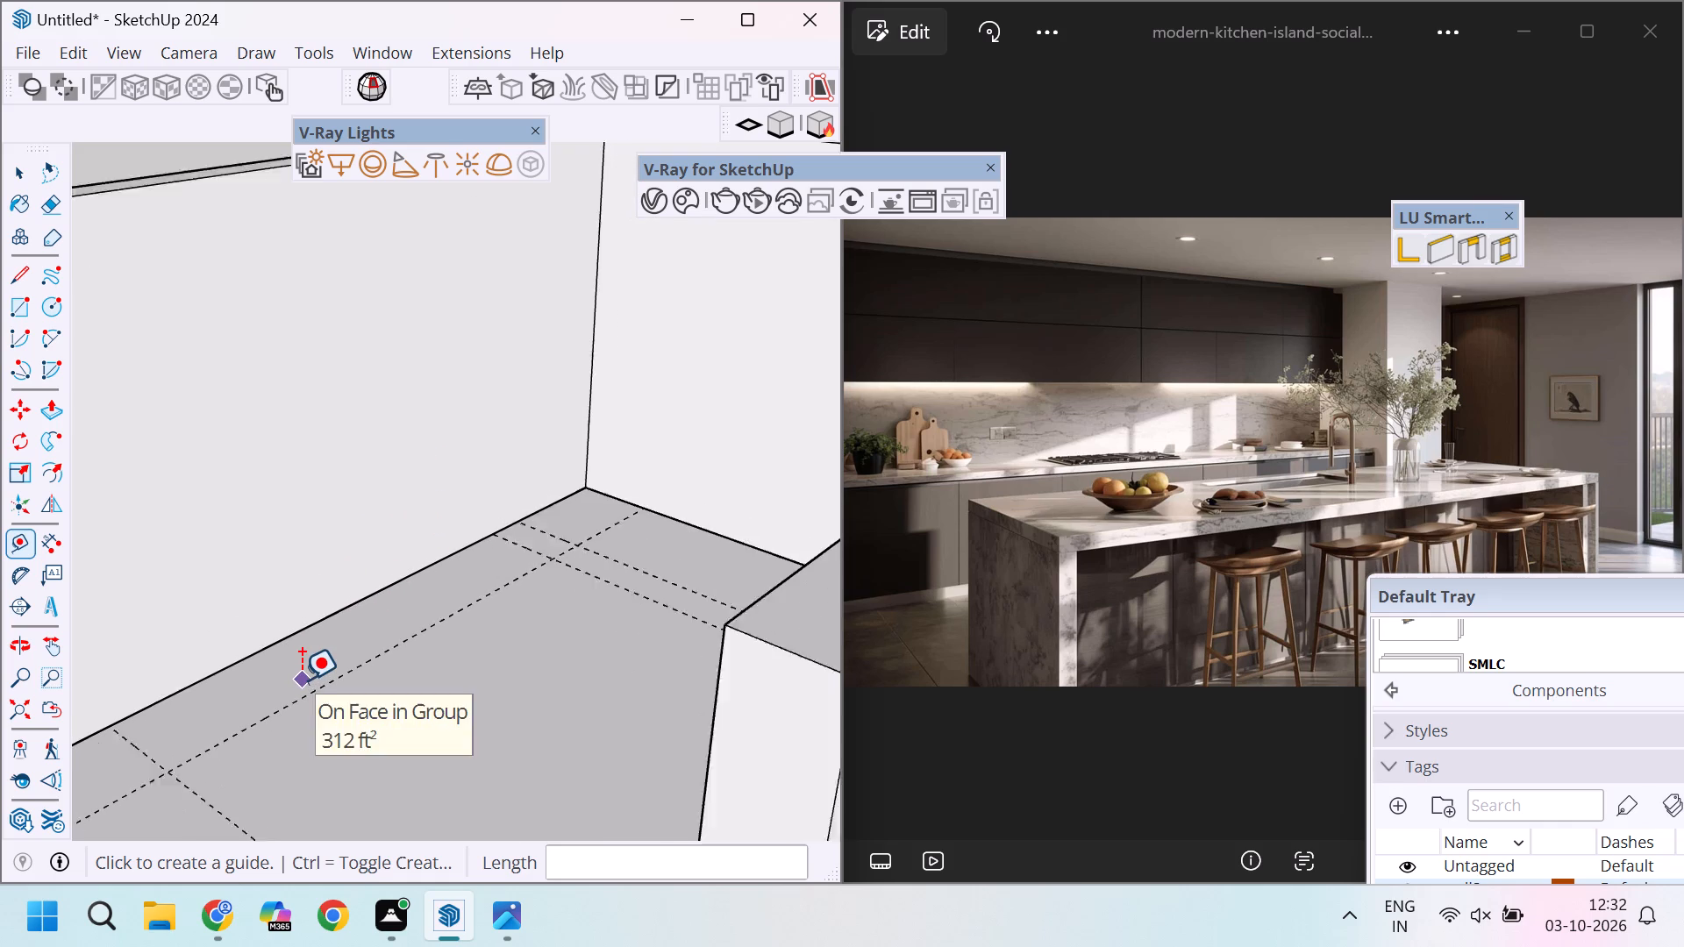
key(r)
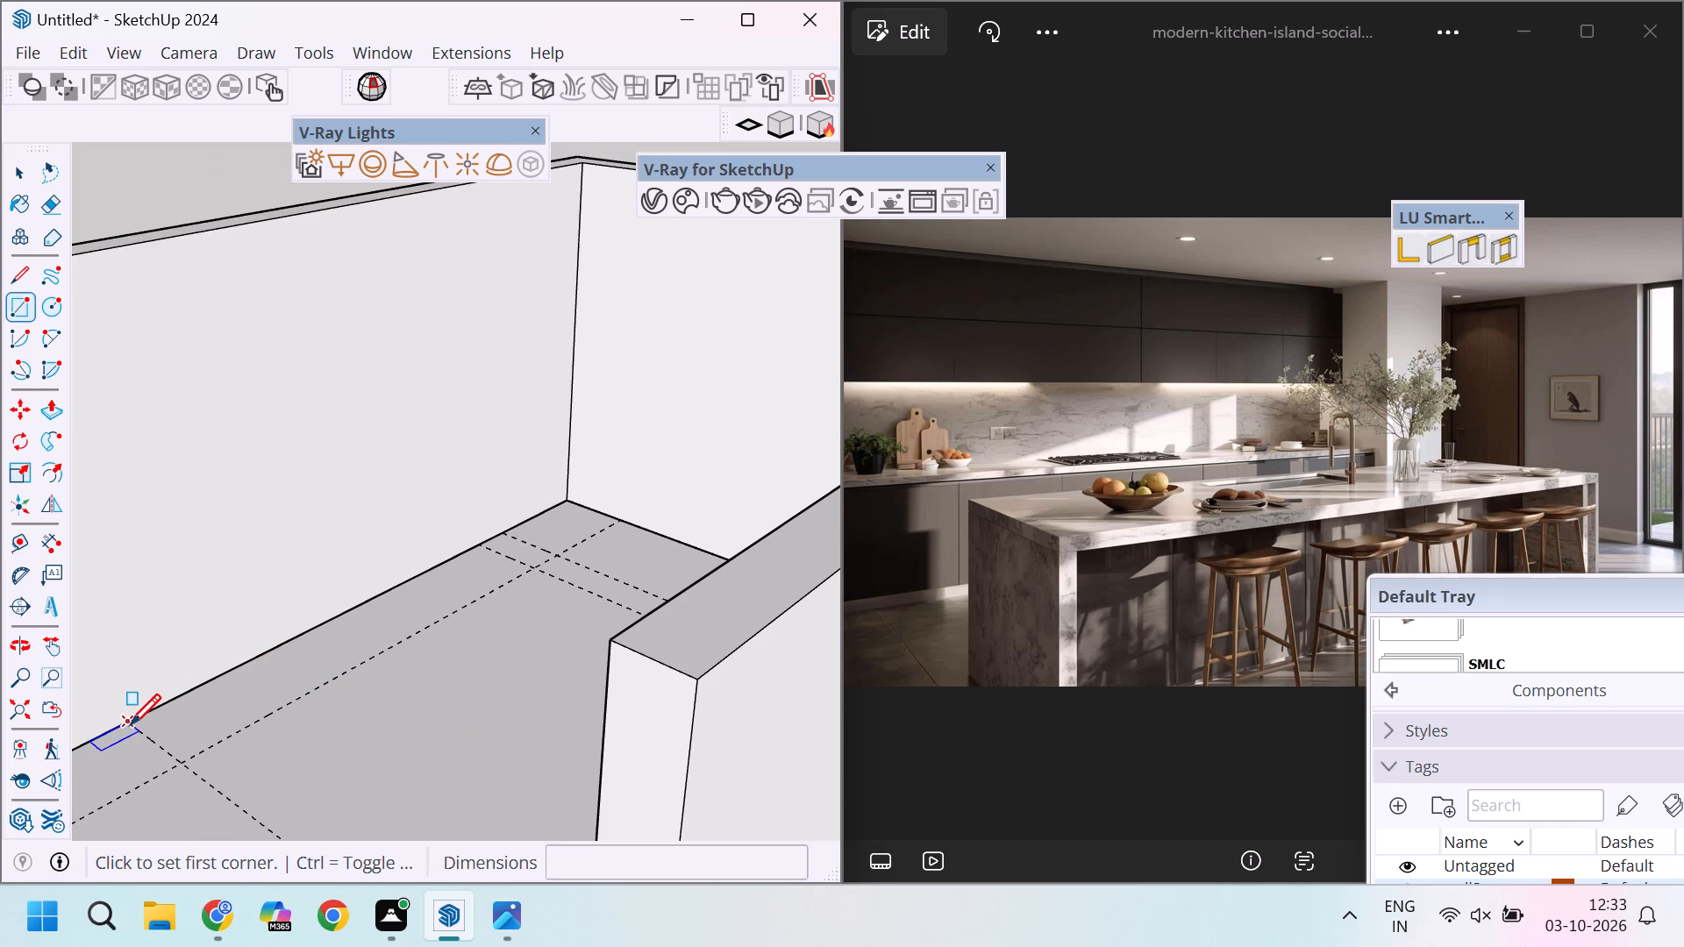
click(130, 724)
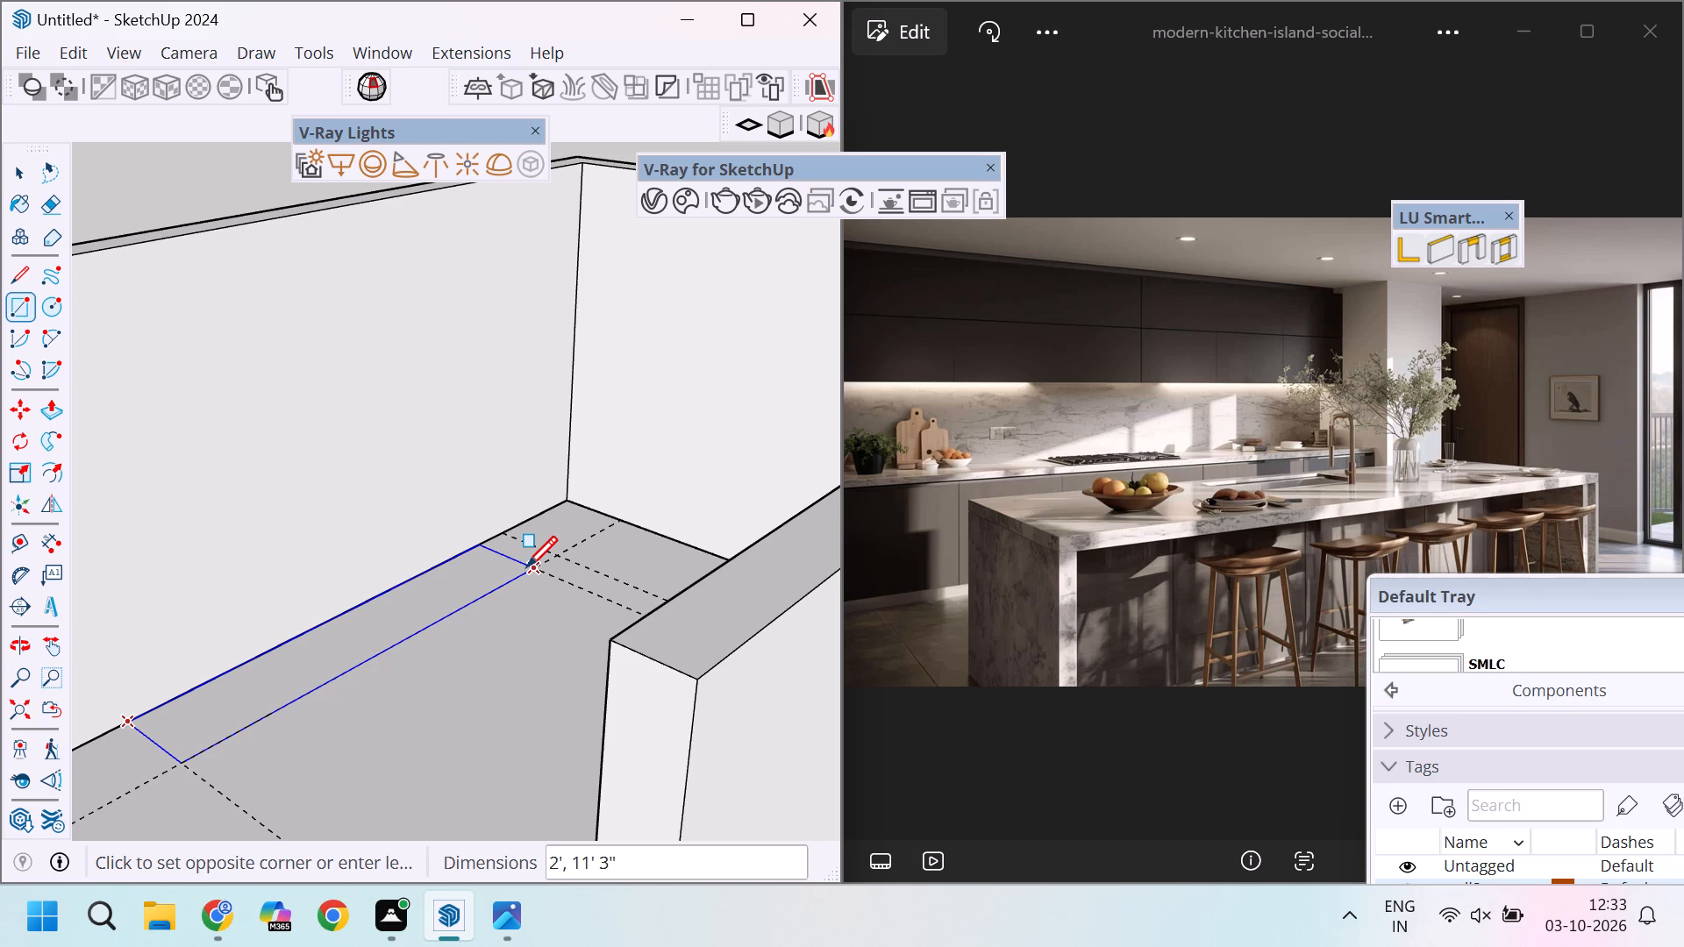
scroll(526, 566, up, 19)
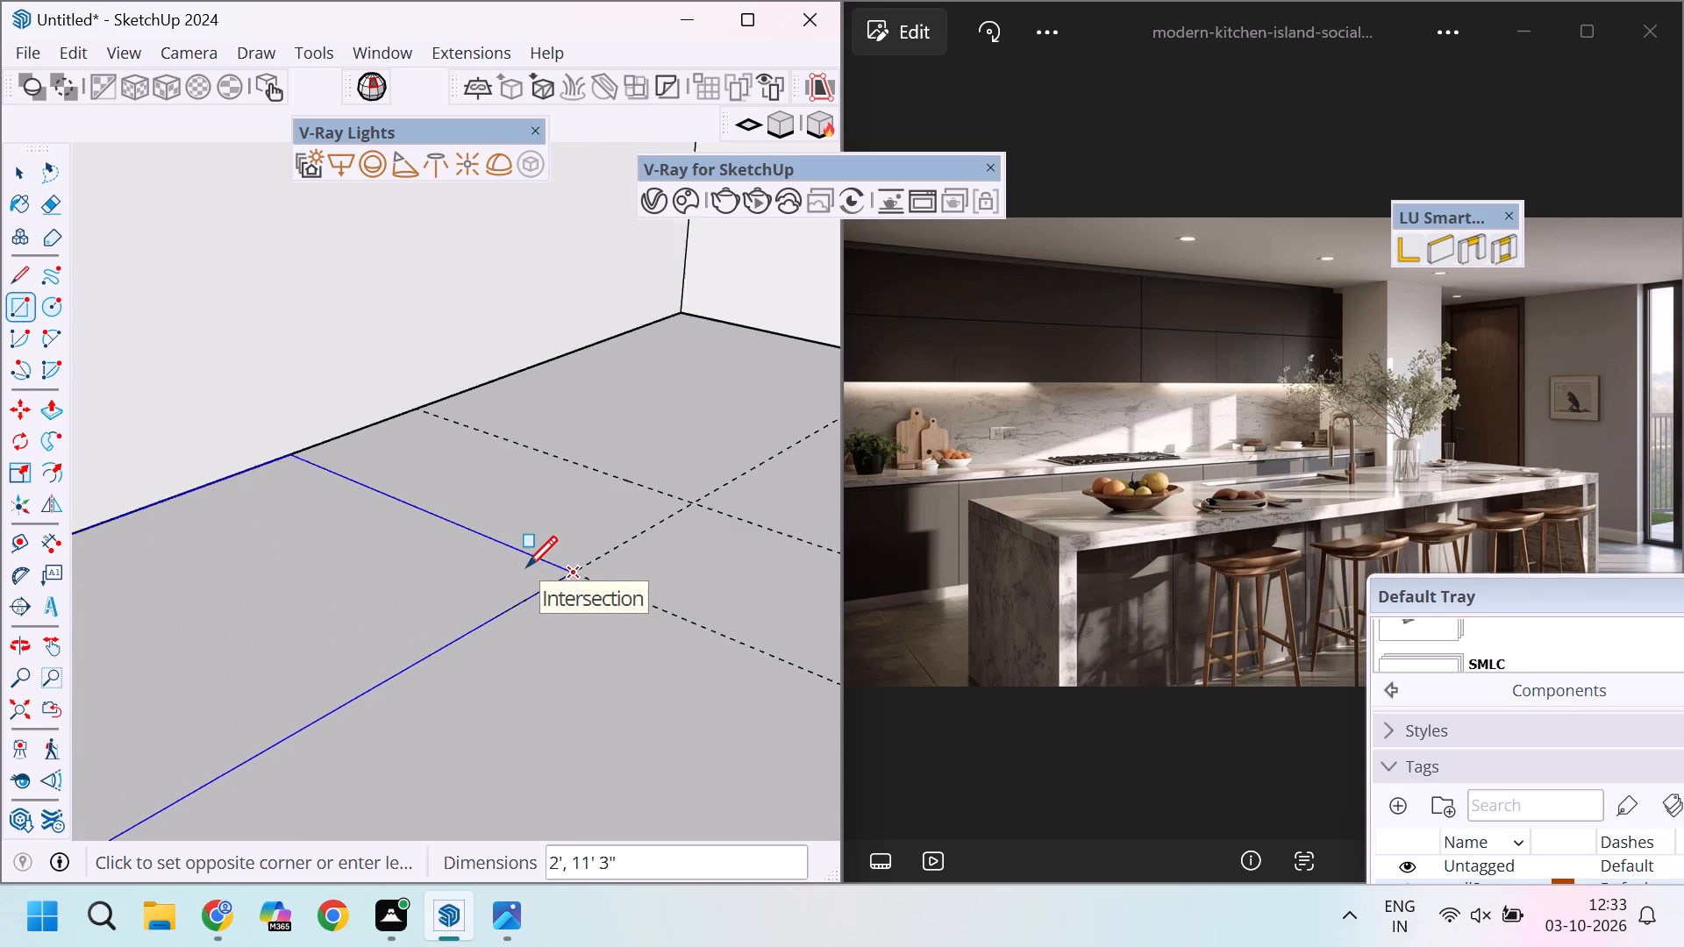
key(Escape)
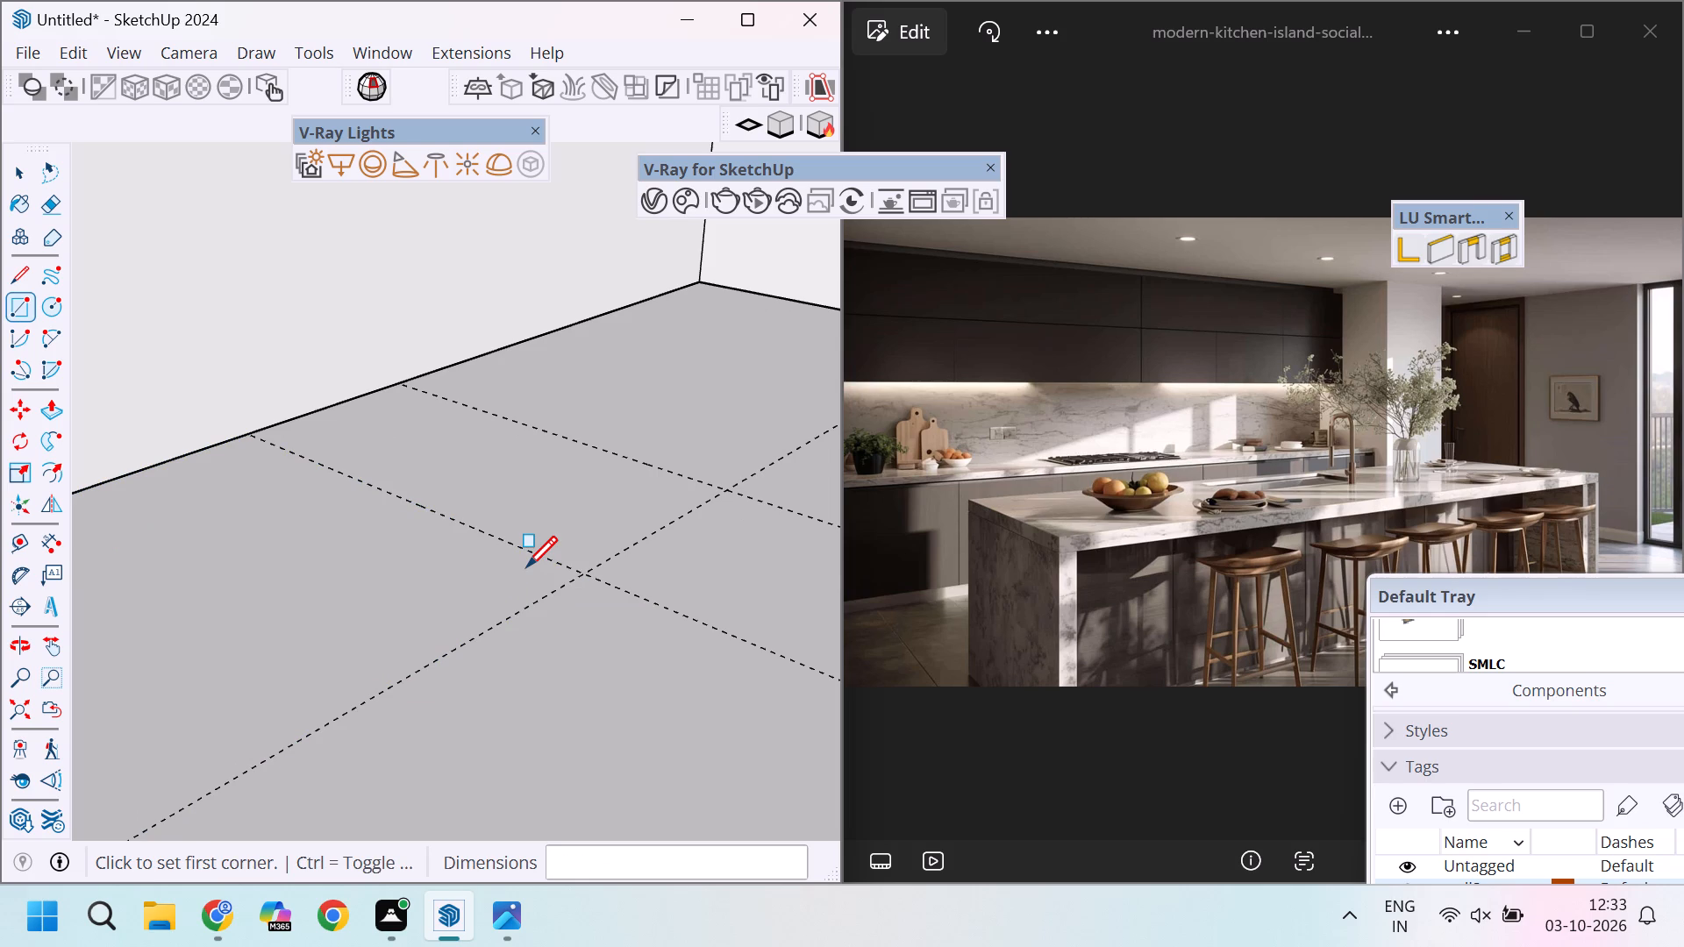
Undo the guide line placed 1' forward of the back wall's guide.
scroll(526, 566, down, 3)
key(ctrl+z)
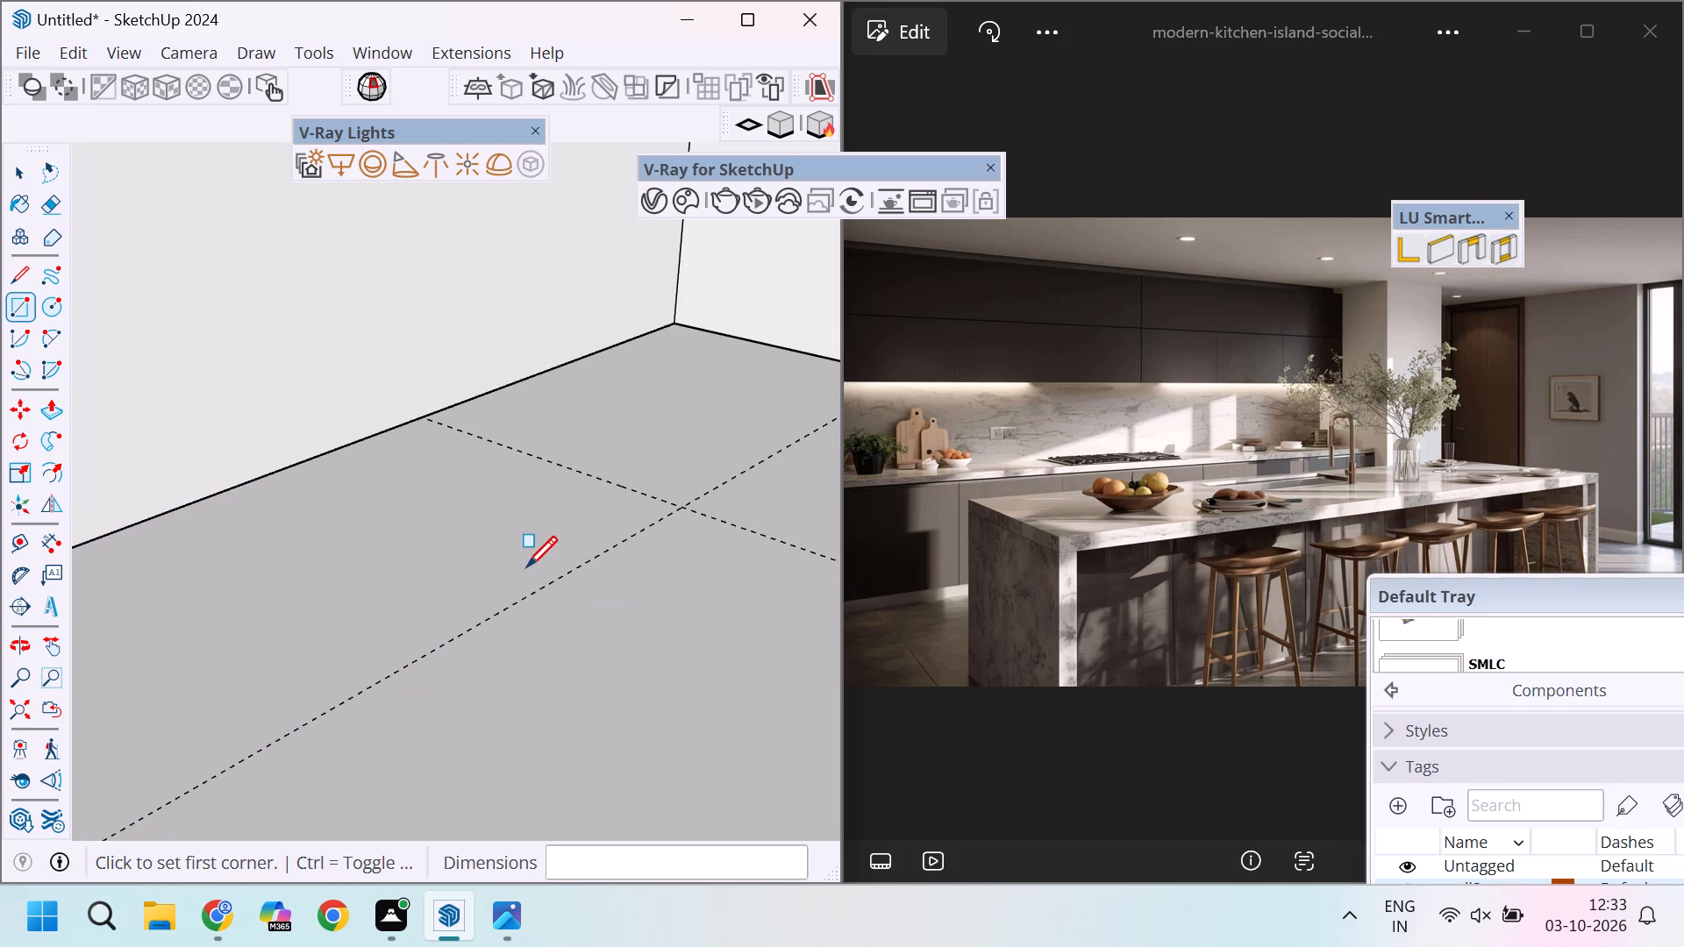
Place a guide line 1' 3" forward of the guide parallel to the back wall.
key(t)
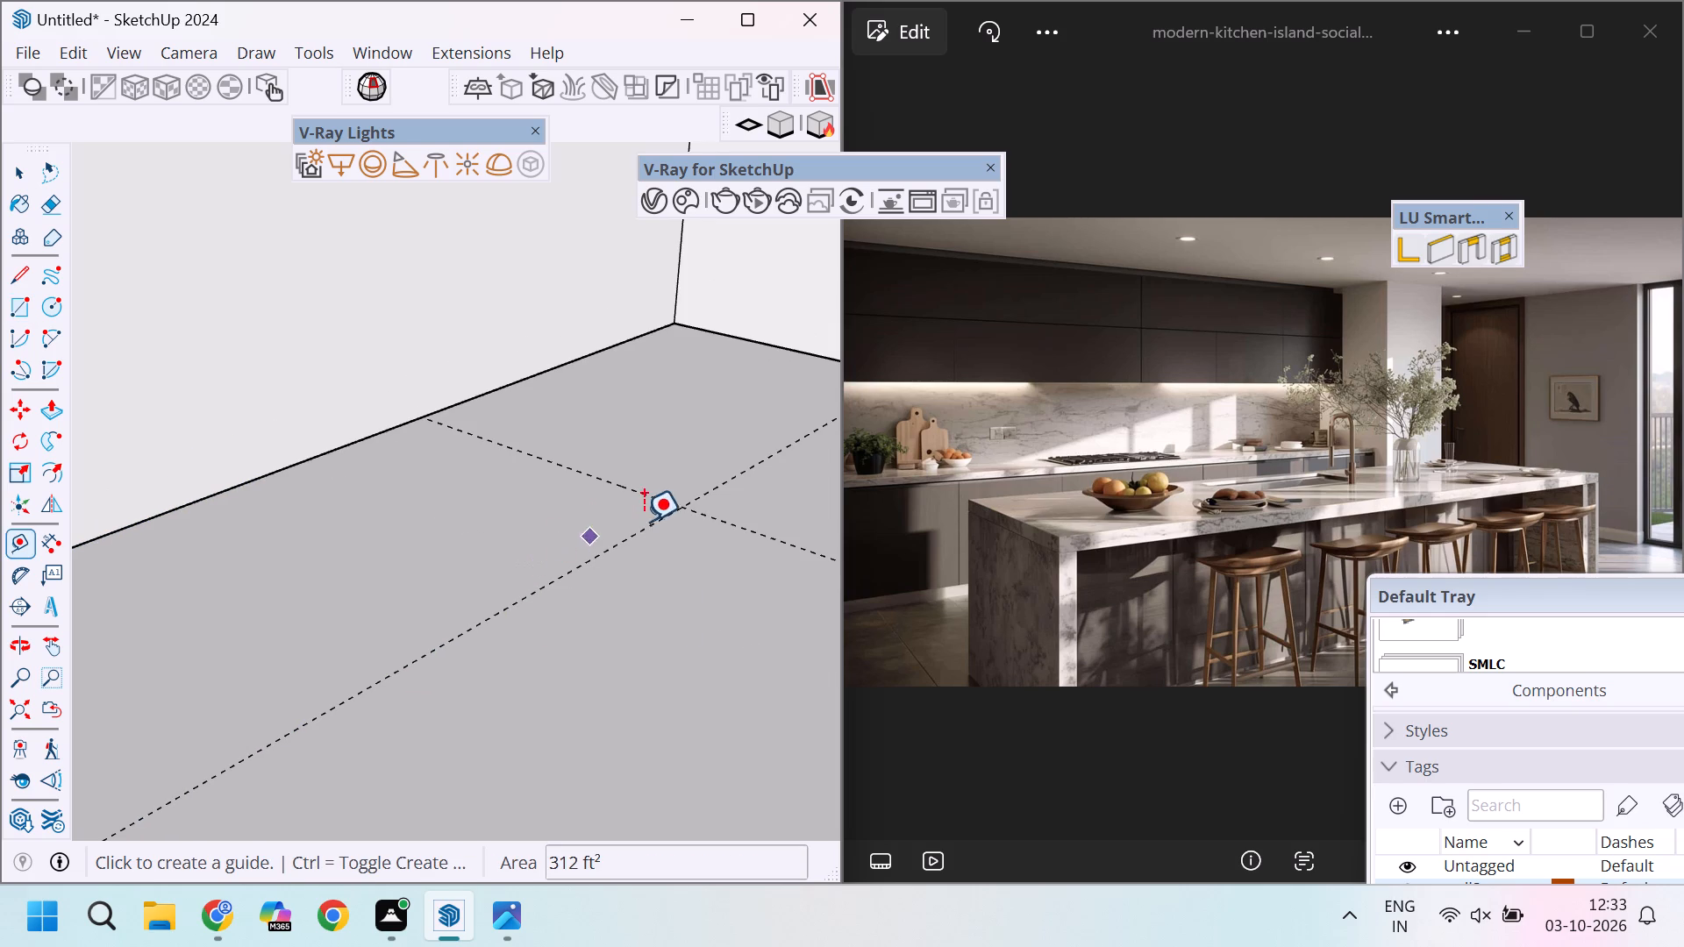
drag(612, 476, 599, 480)
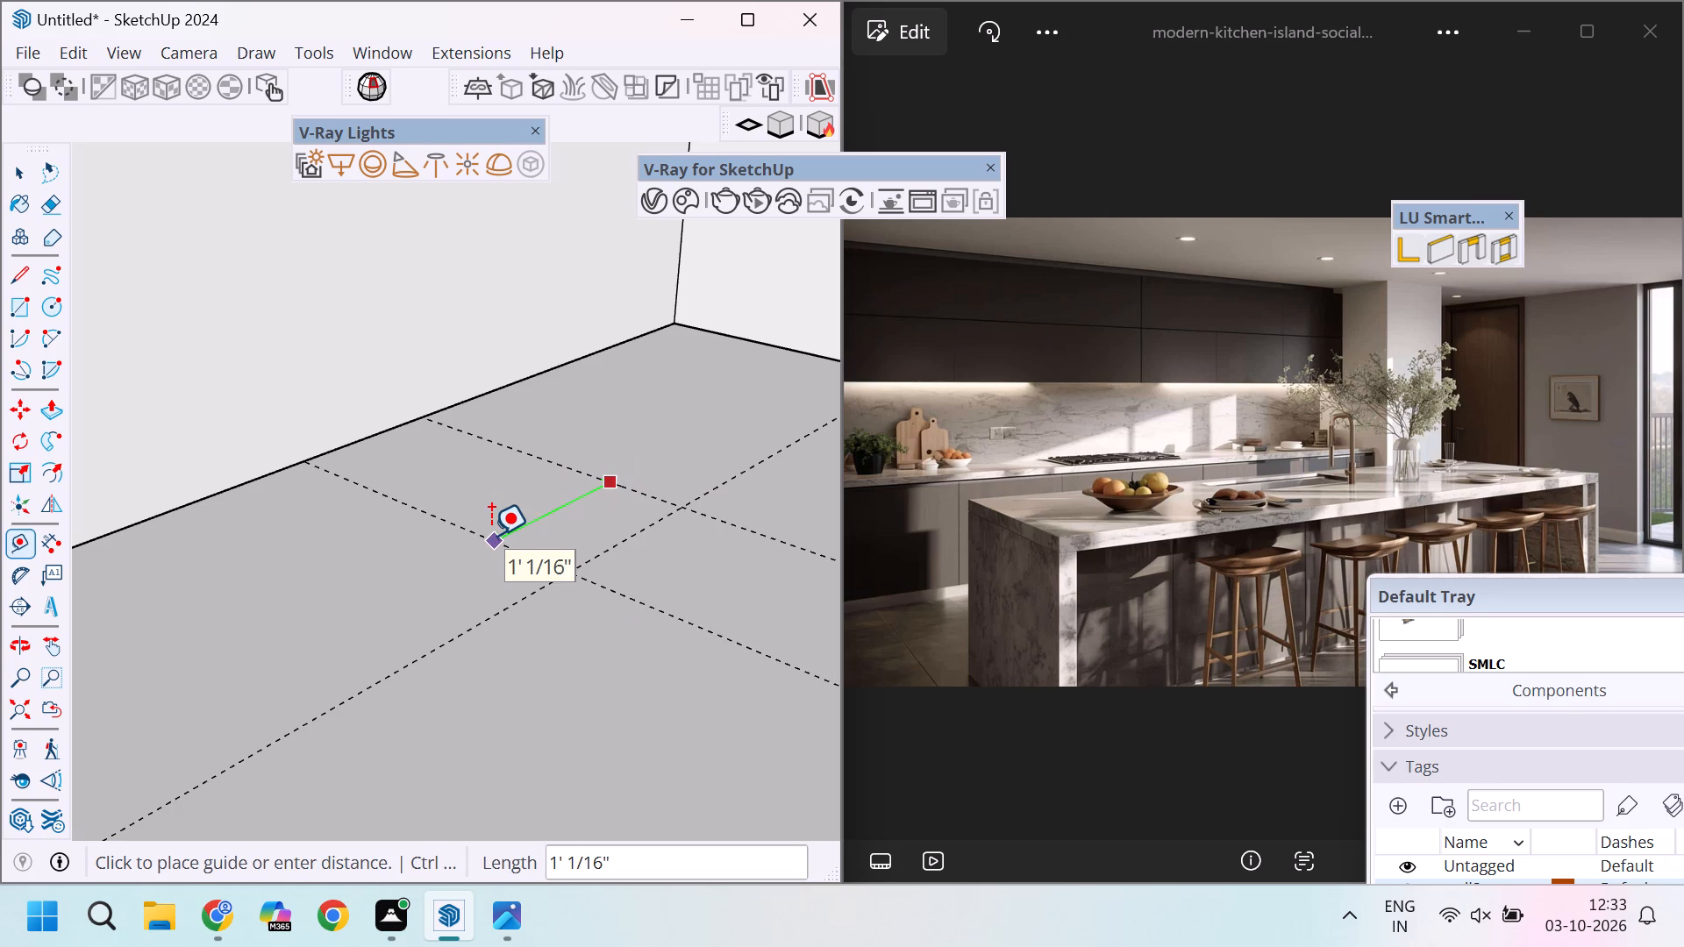
text(1'[3)
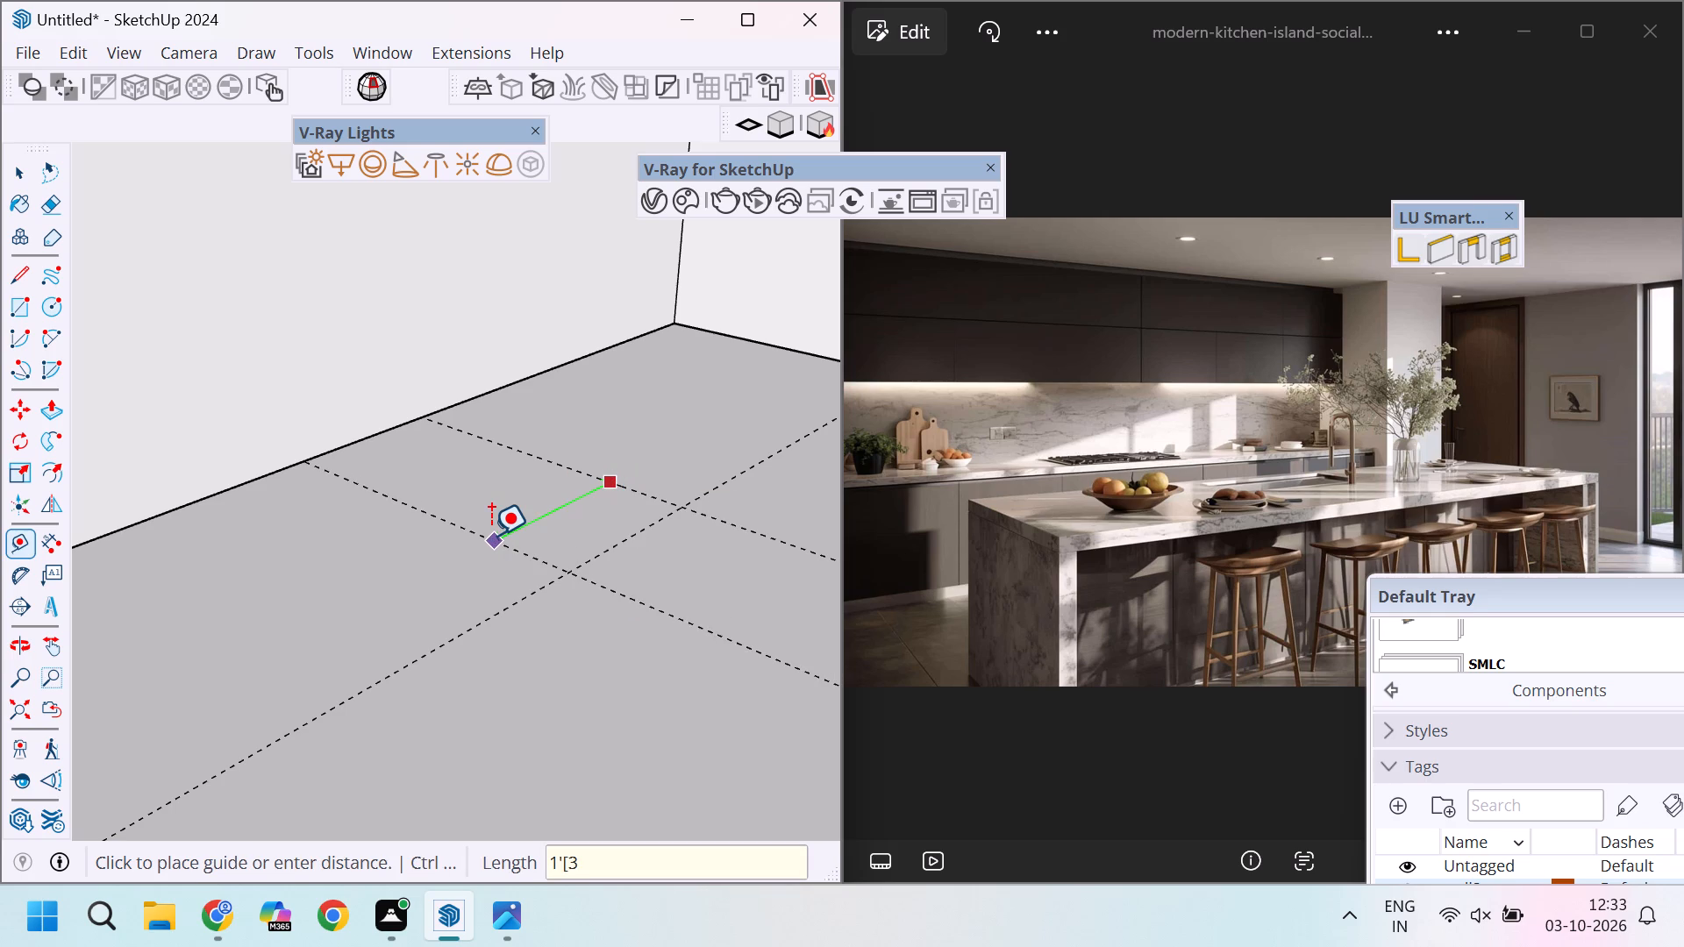
key(Return)
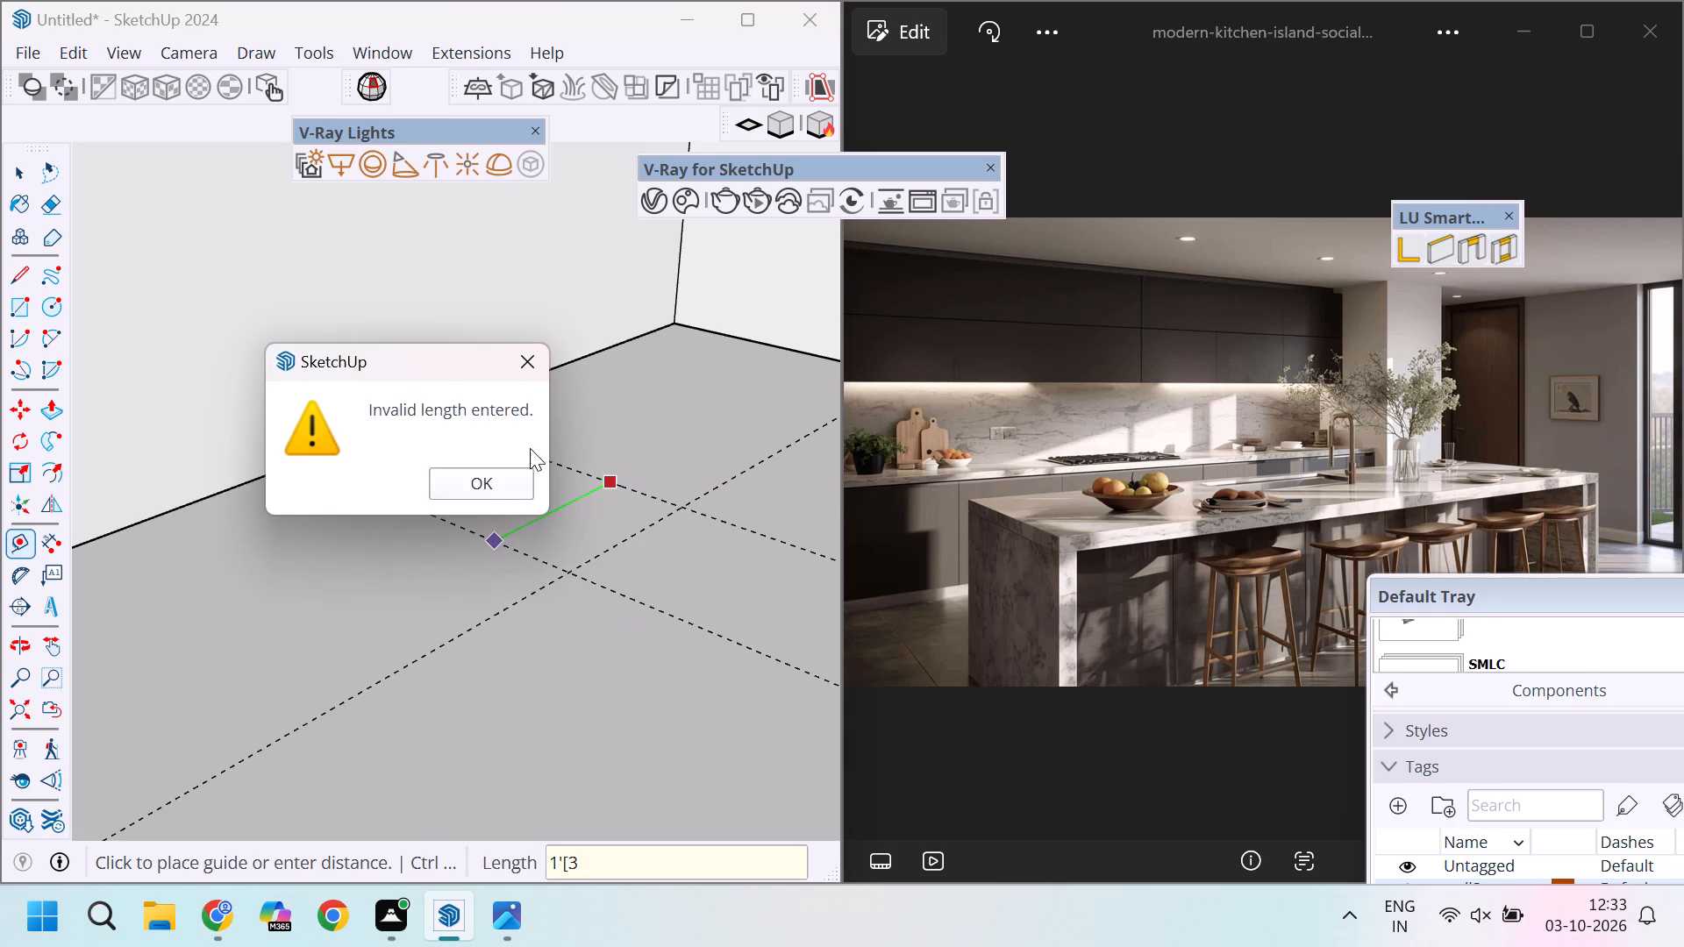
click(499, 497)
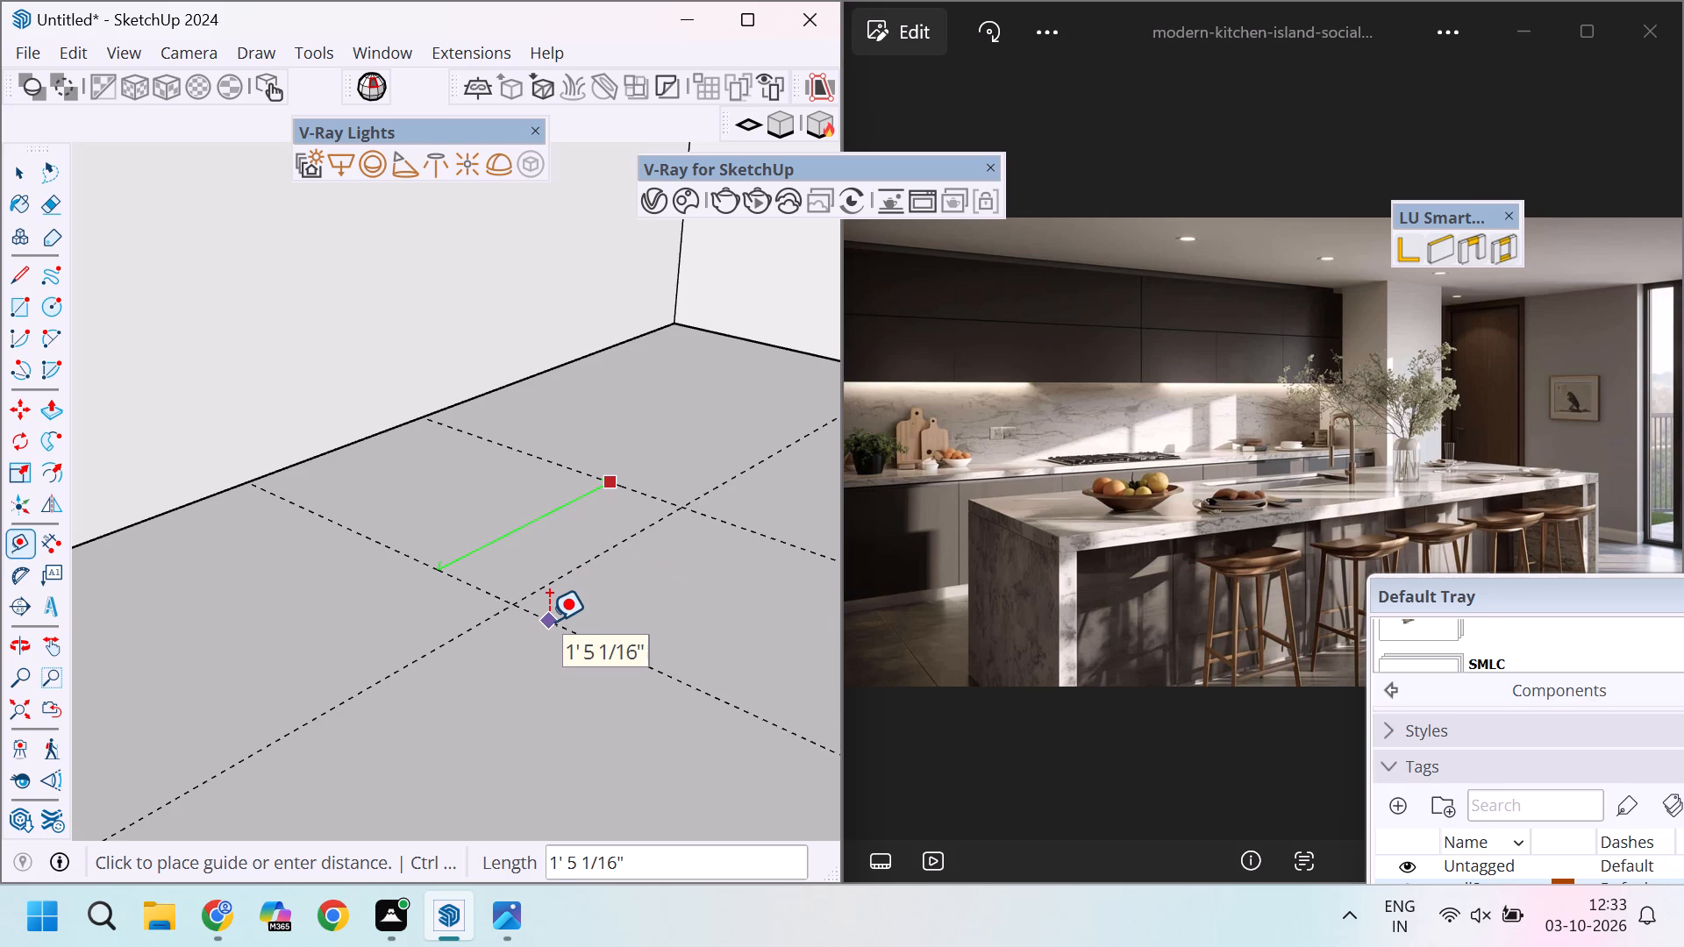
text(1'3)
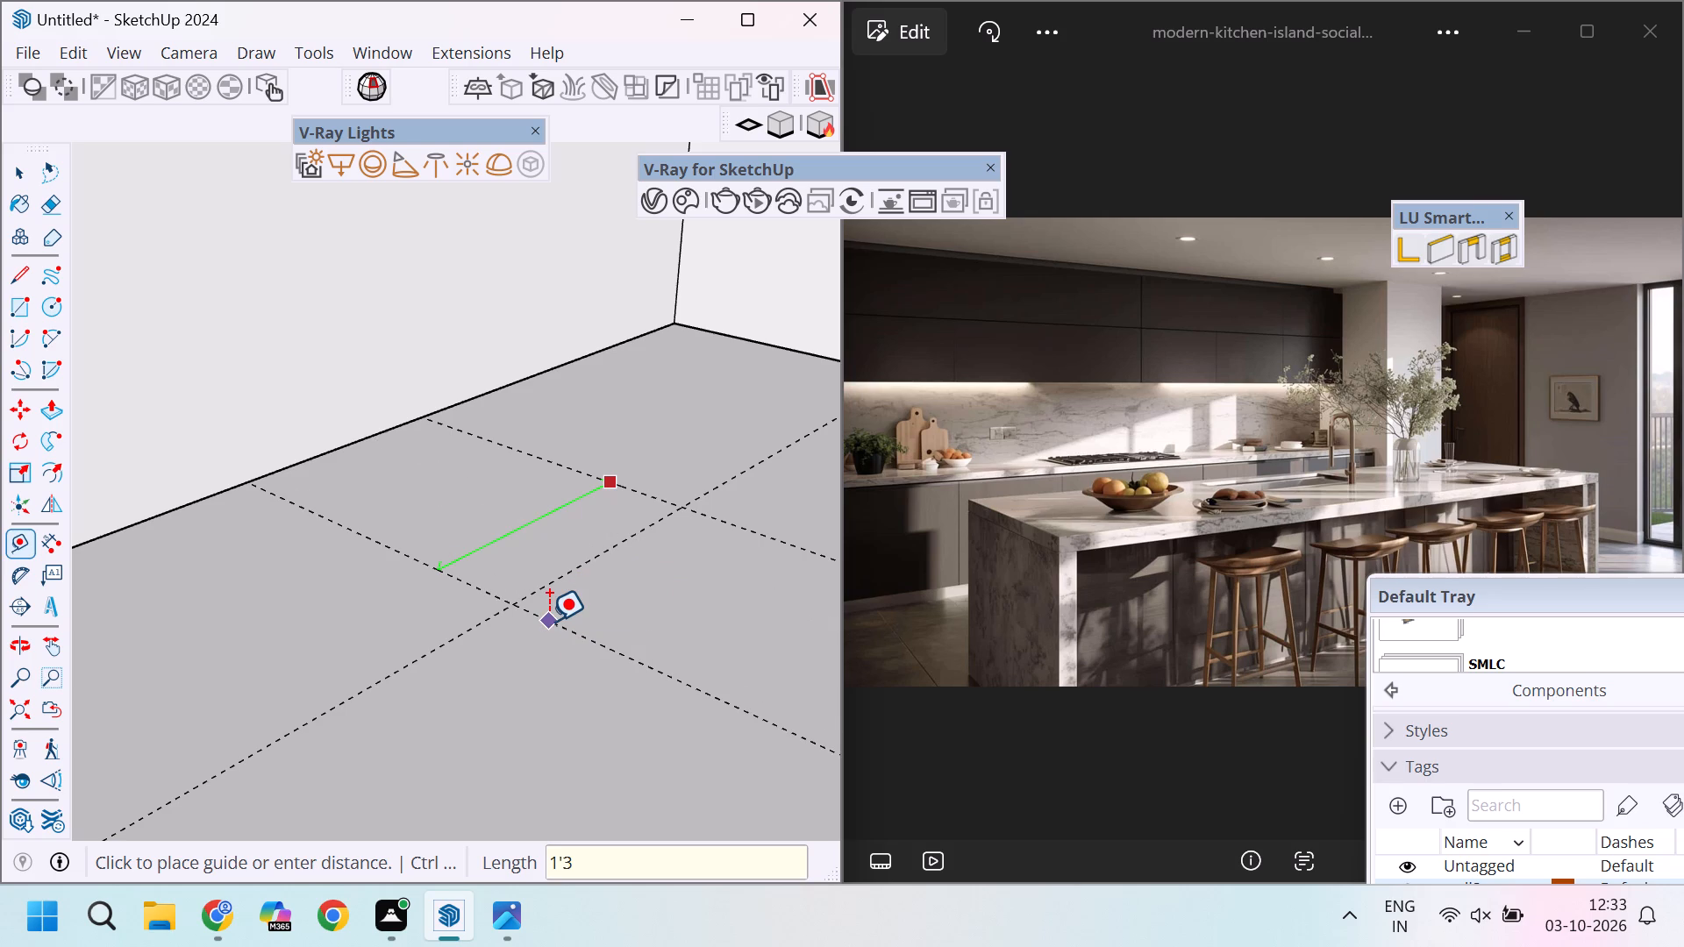
key(Return)
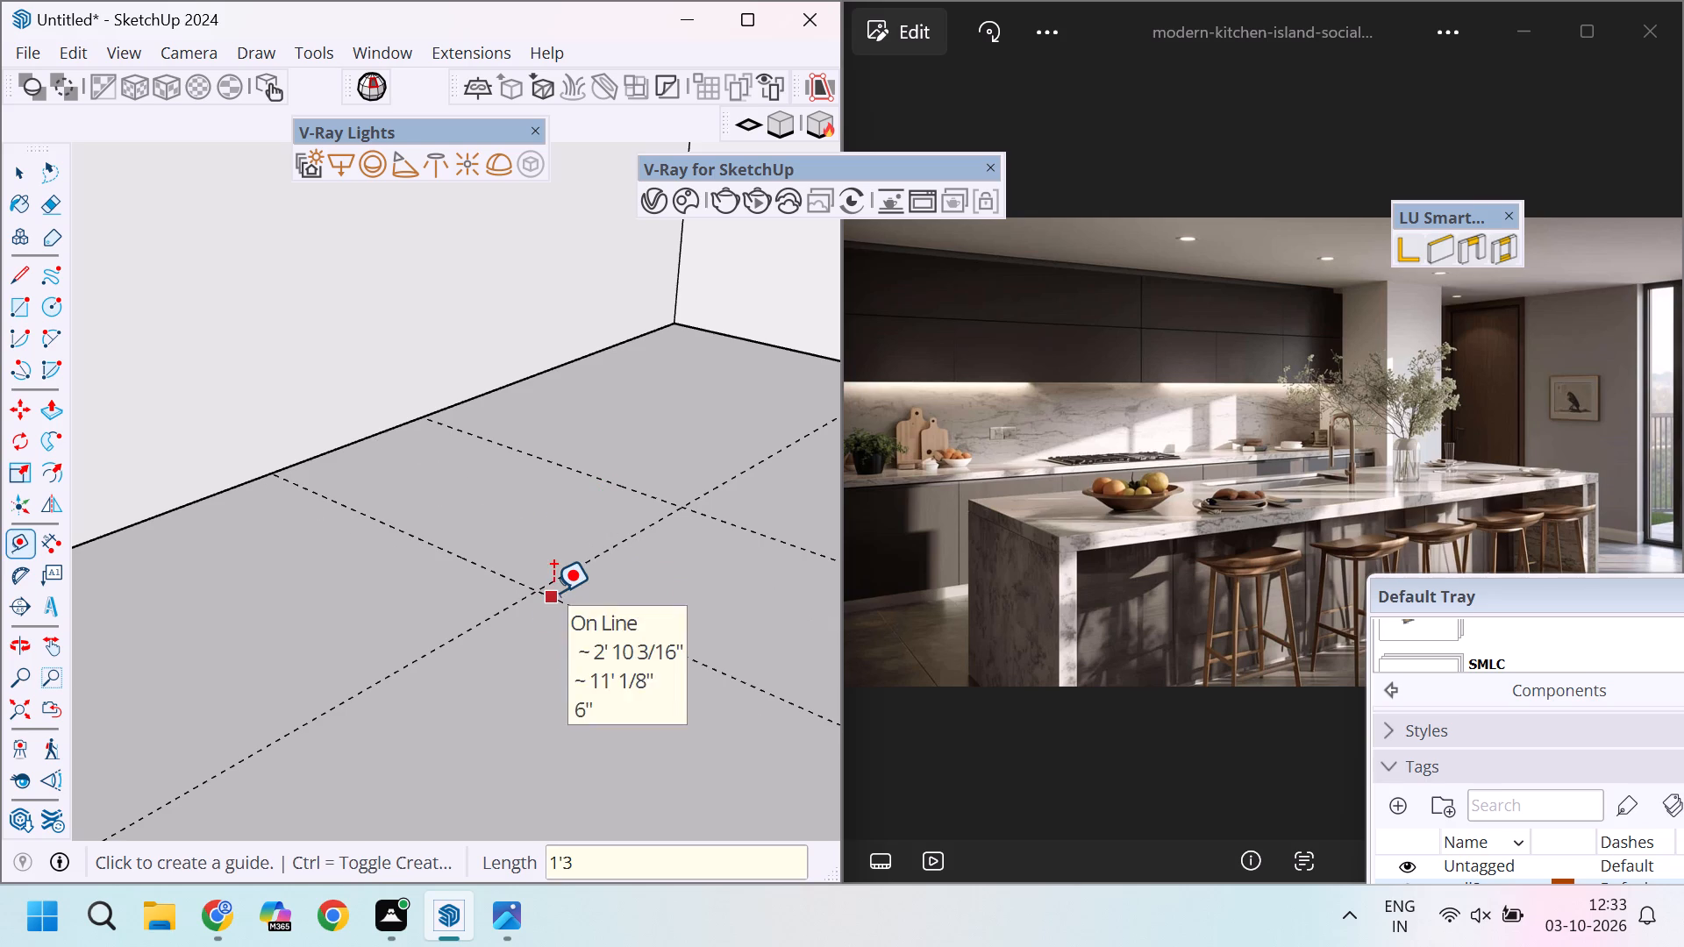
Draw a 2' by 11' rectangle on the floor against the left wall, between the guide intersections.
scroll(536, 579, down, 11)
scroll(548, 573, down, 13)
scroll(548, 573, up, 2)
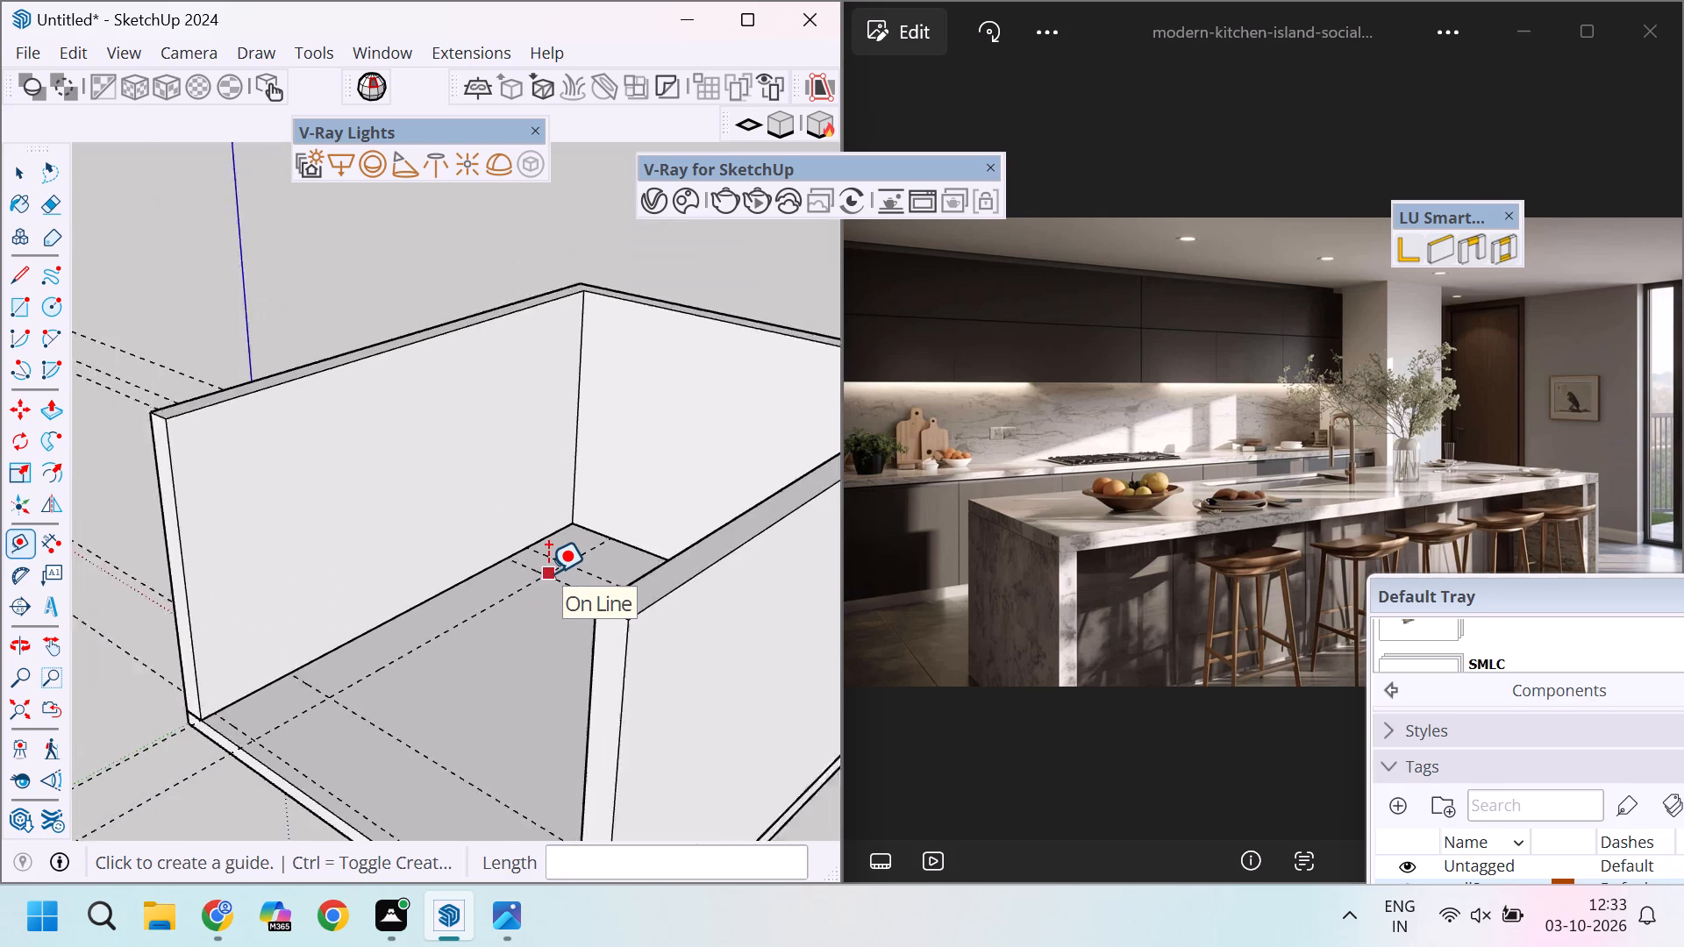
scroll(548, 573, up, 2)
key(r)
scroll(528, 570, up, 4)
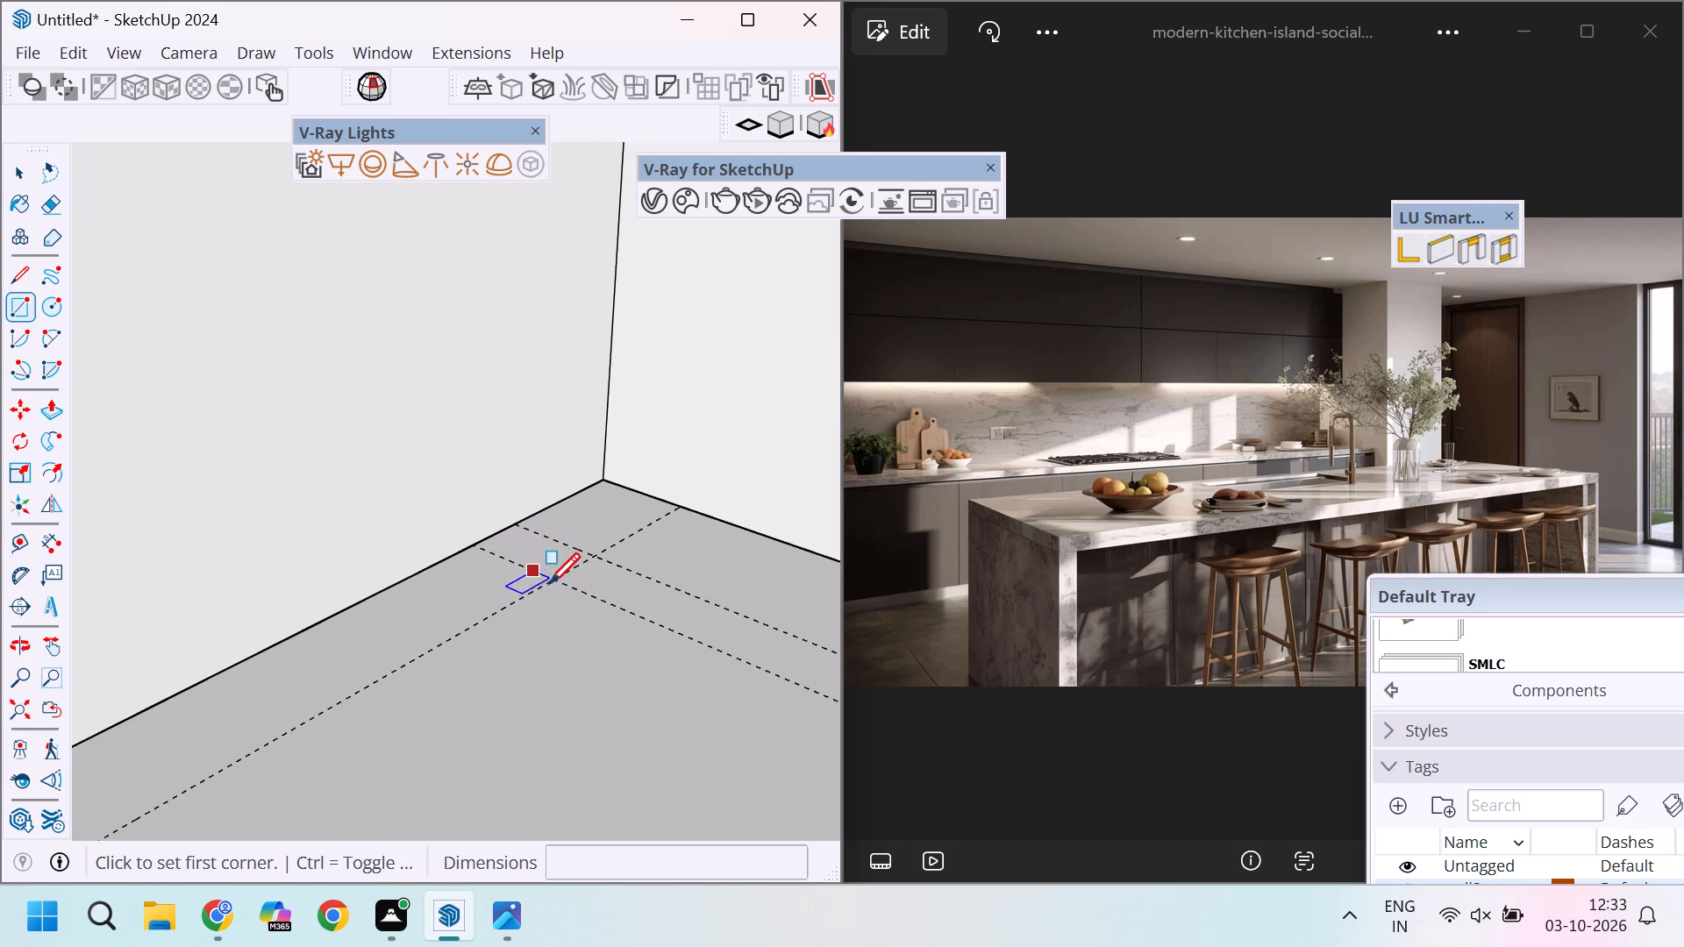
click(555, 579)
scroll(555, 579, down, 5)
scroll(114, 707, up, 5)
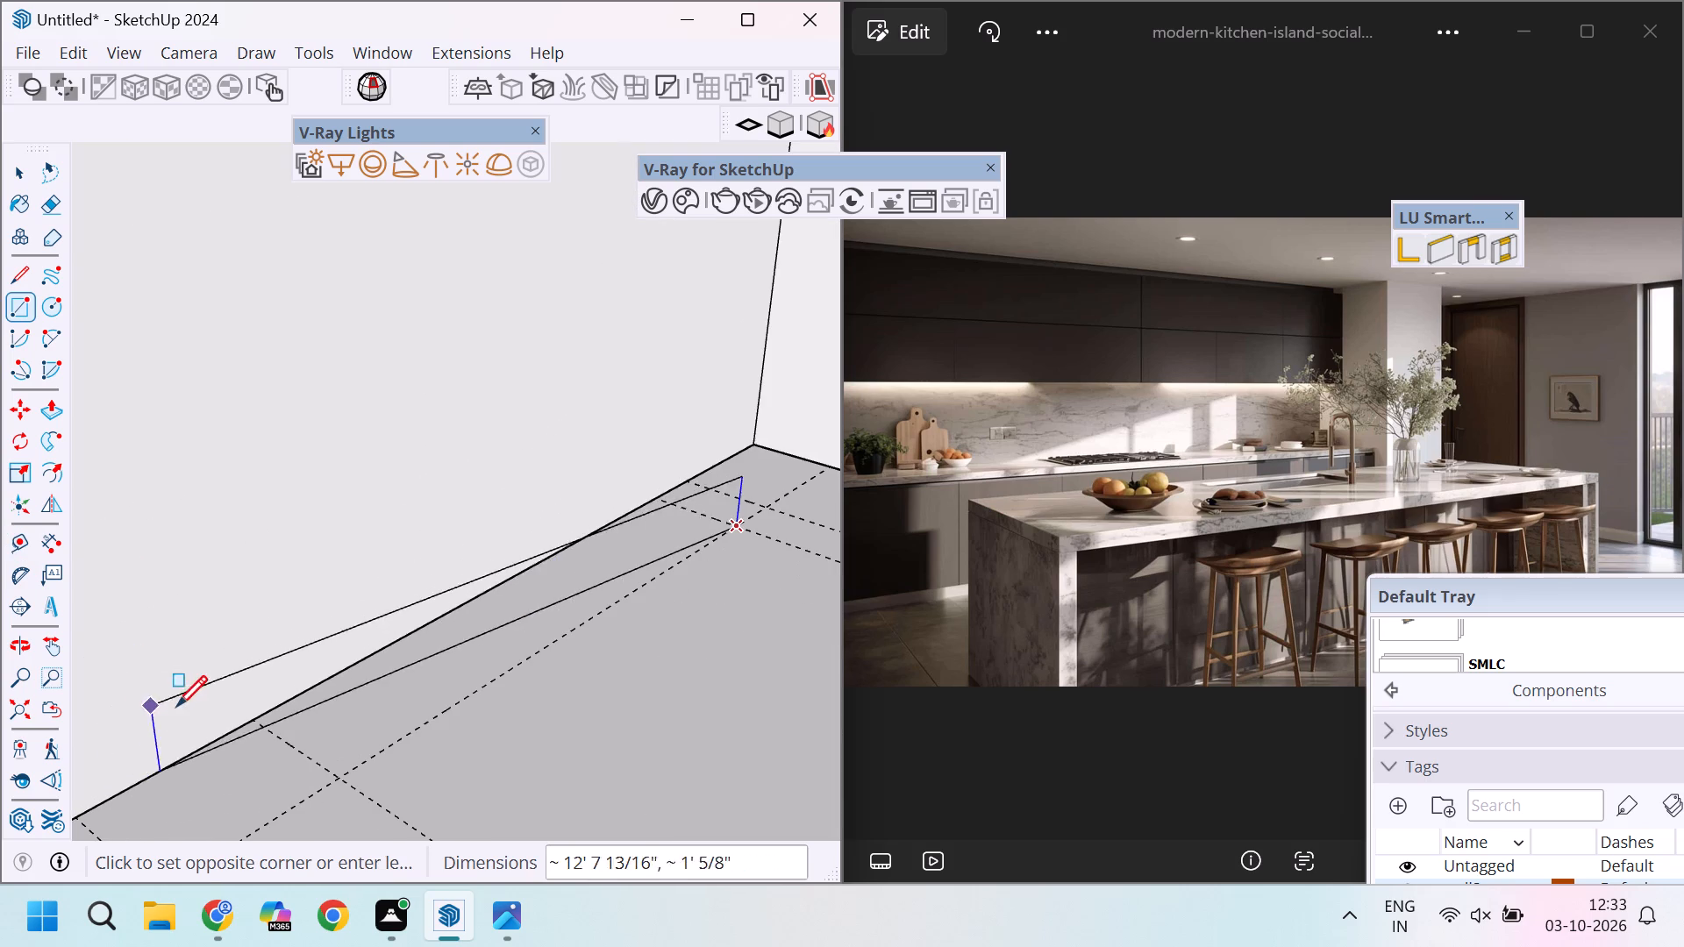
click(254, 718)
scroll(398, 687, down, 3)
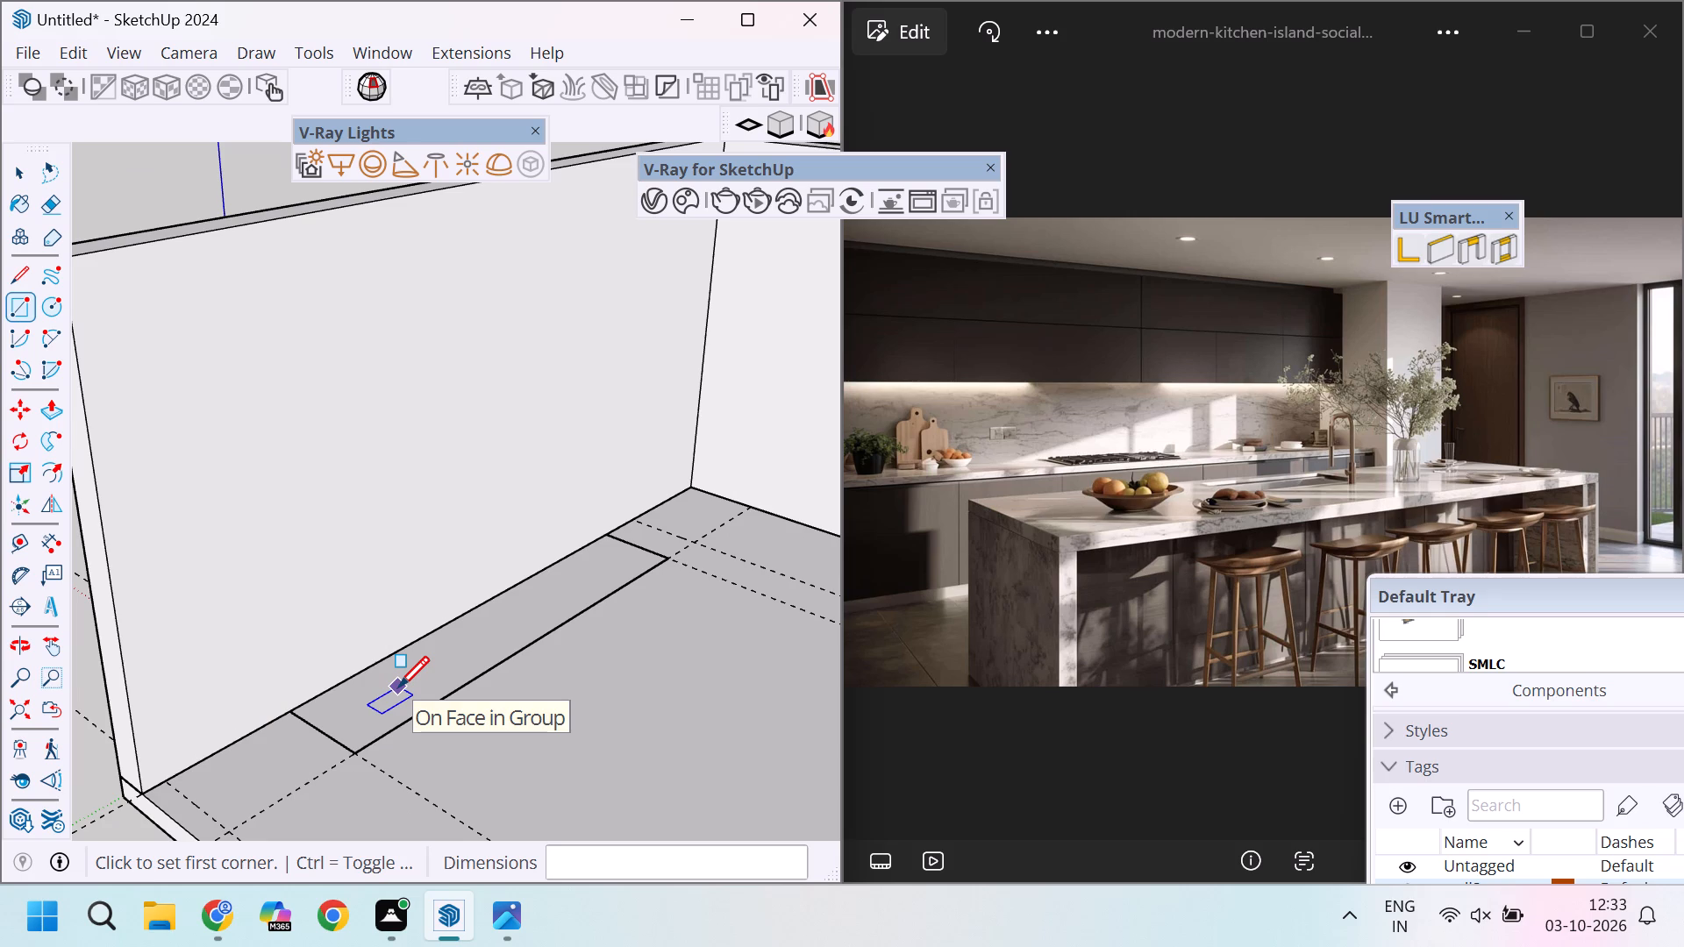
Push/Pull the 2' by 11' floor rectangle up 4" to form the cabinet plinth.
key(p)
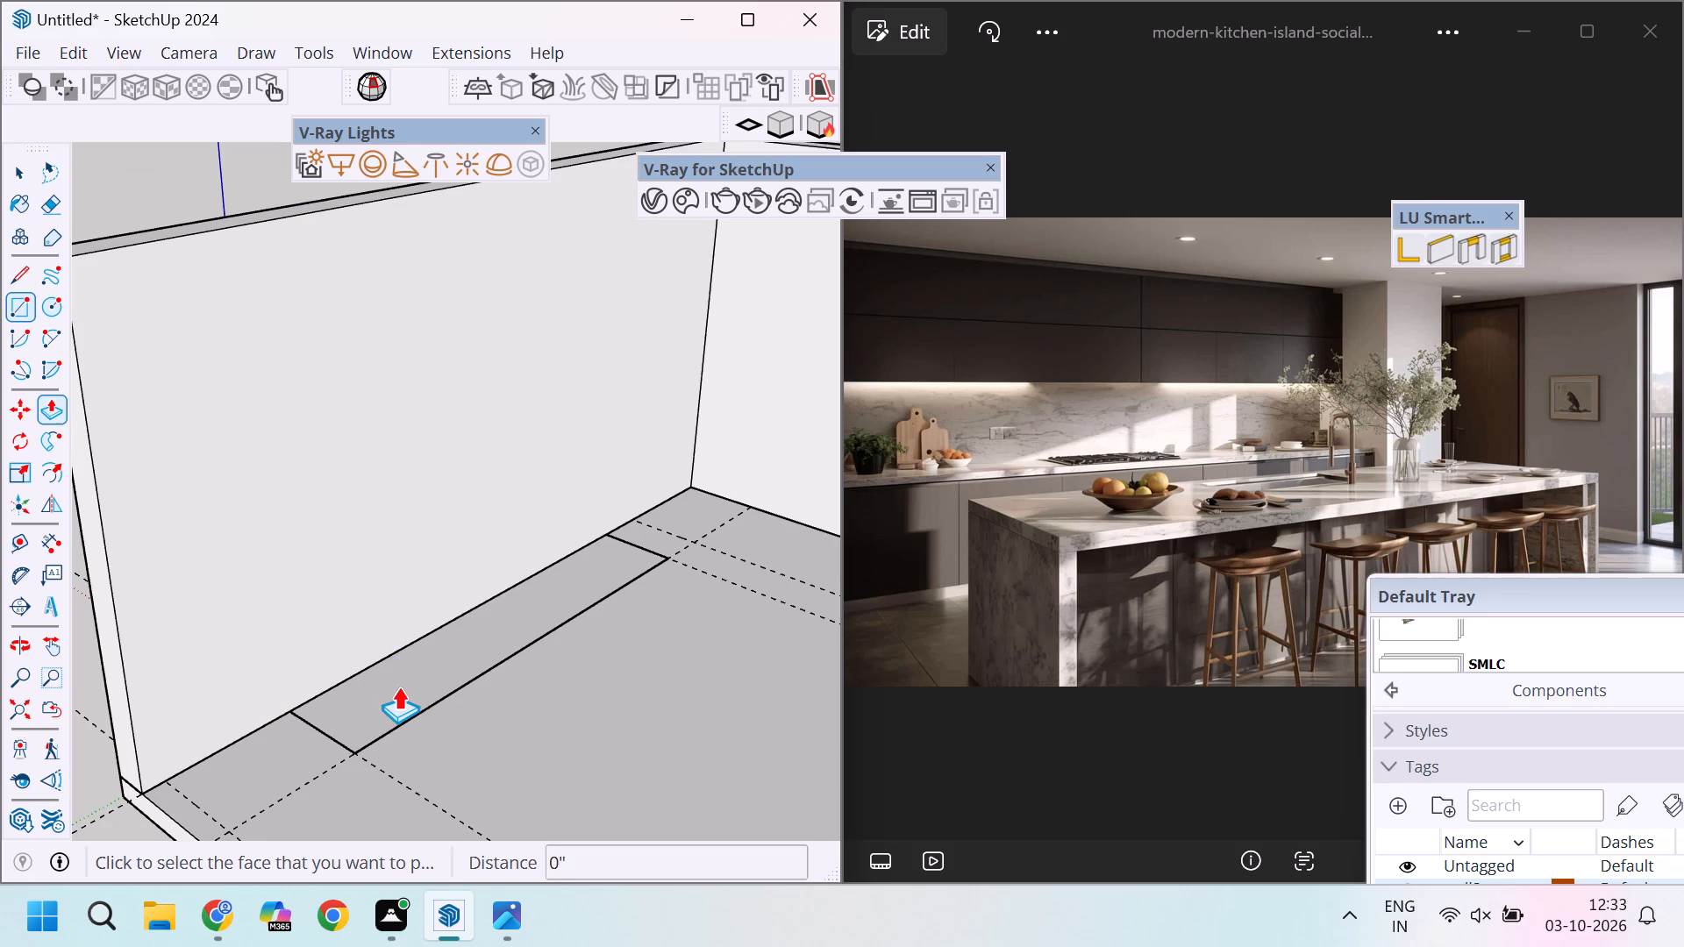
scroll(405, 678, up, 1)
click(405, 678)
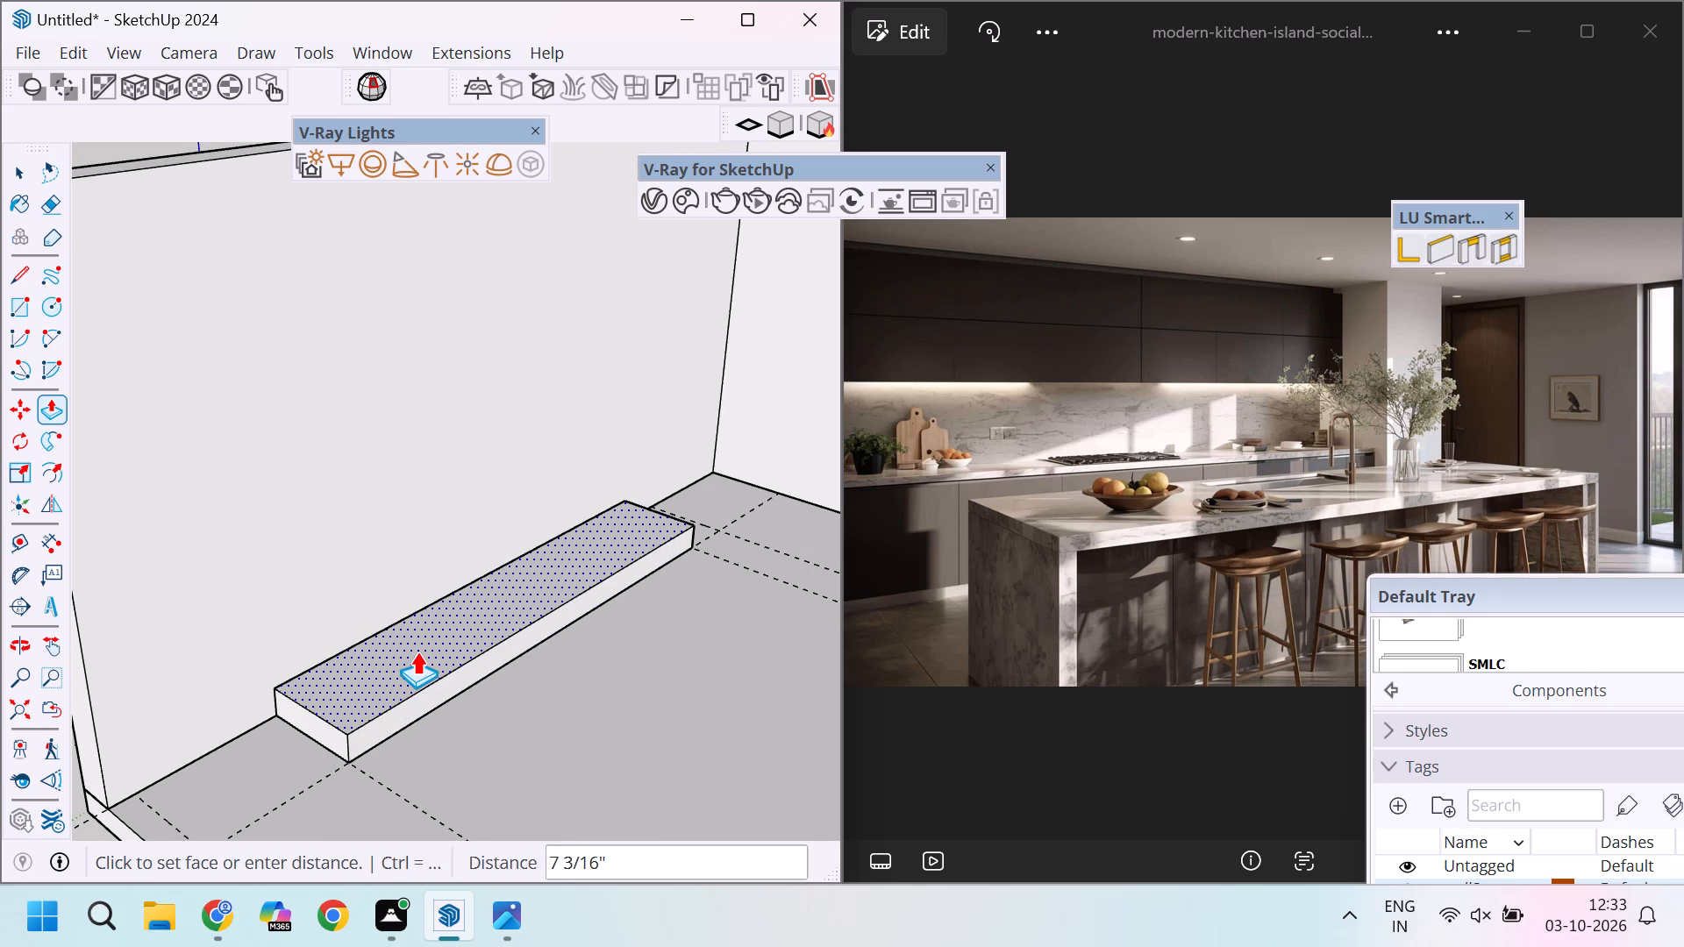
key(4)
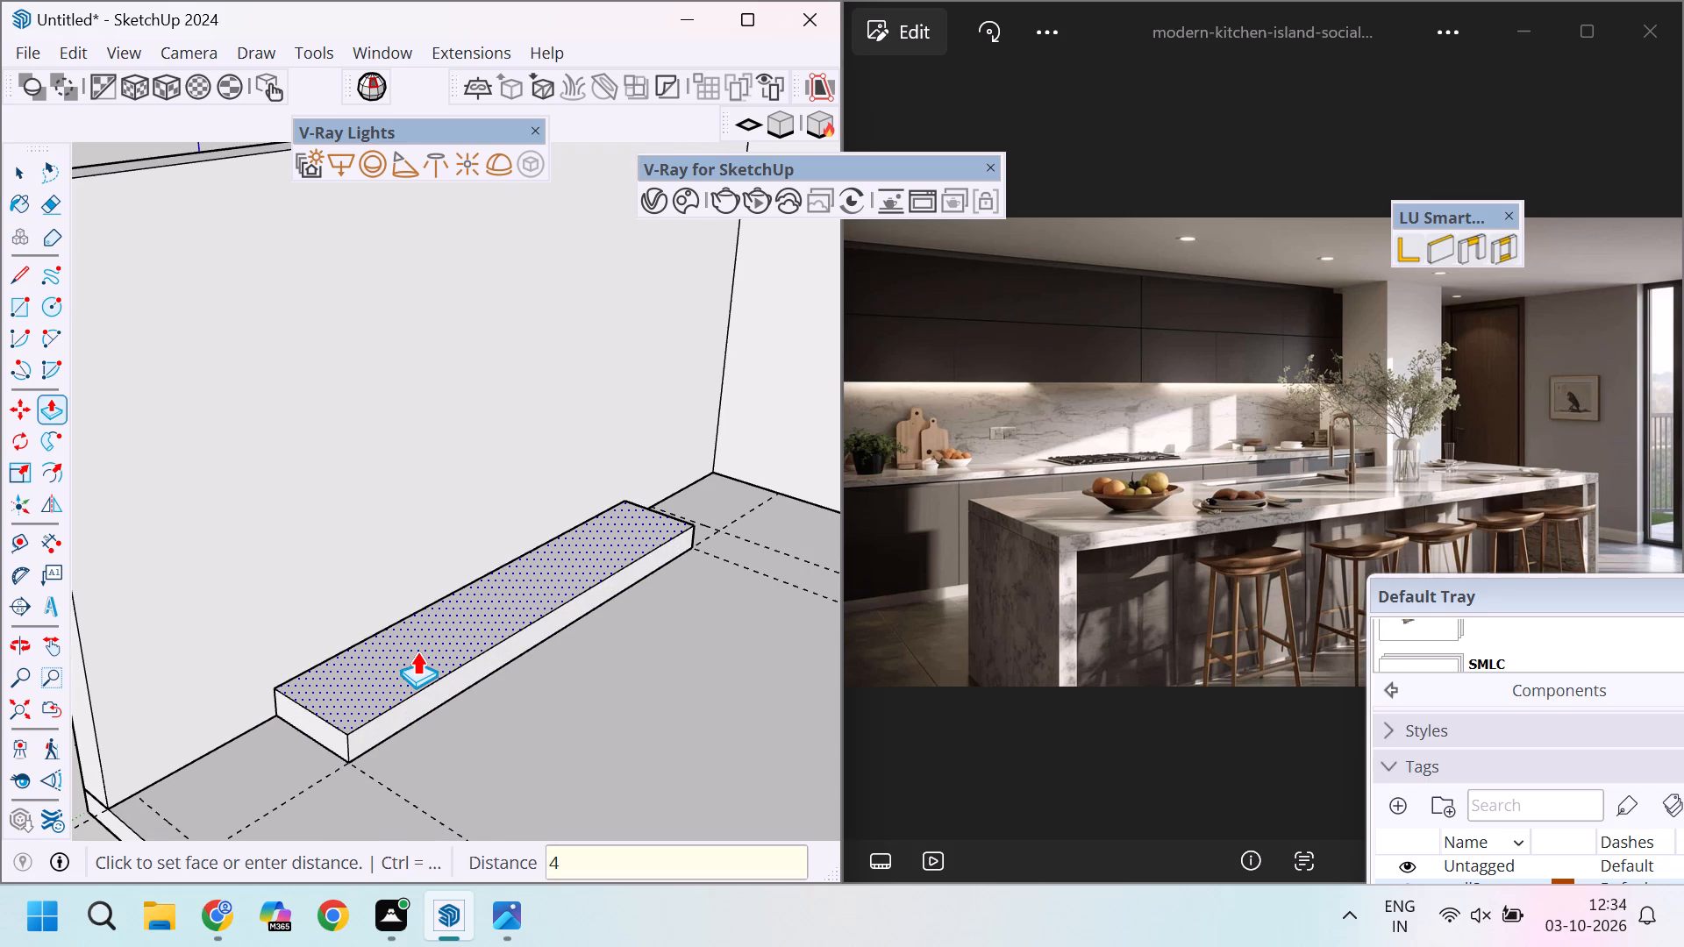
key(Return)
Select all connected geometry of the 4" plinth and make it a group.
key(space)
triple_click(417, 652)
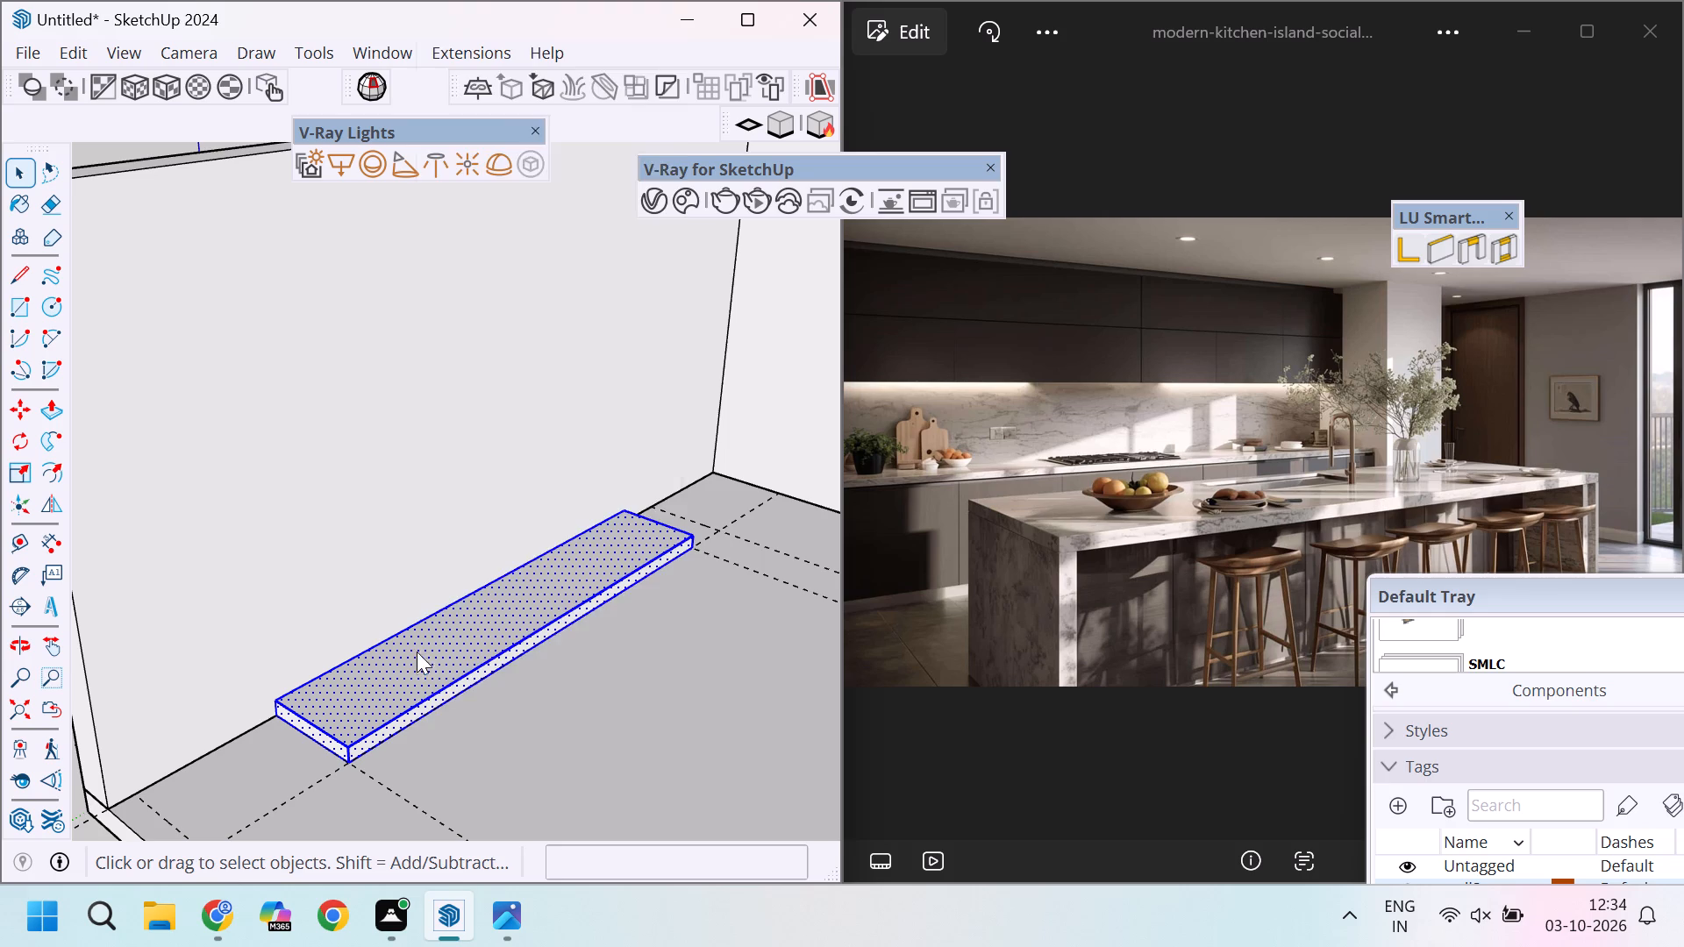
right_click(417, 652)
click(553, 249)
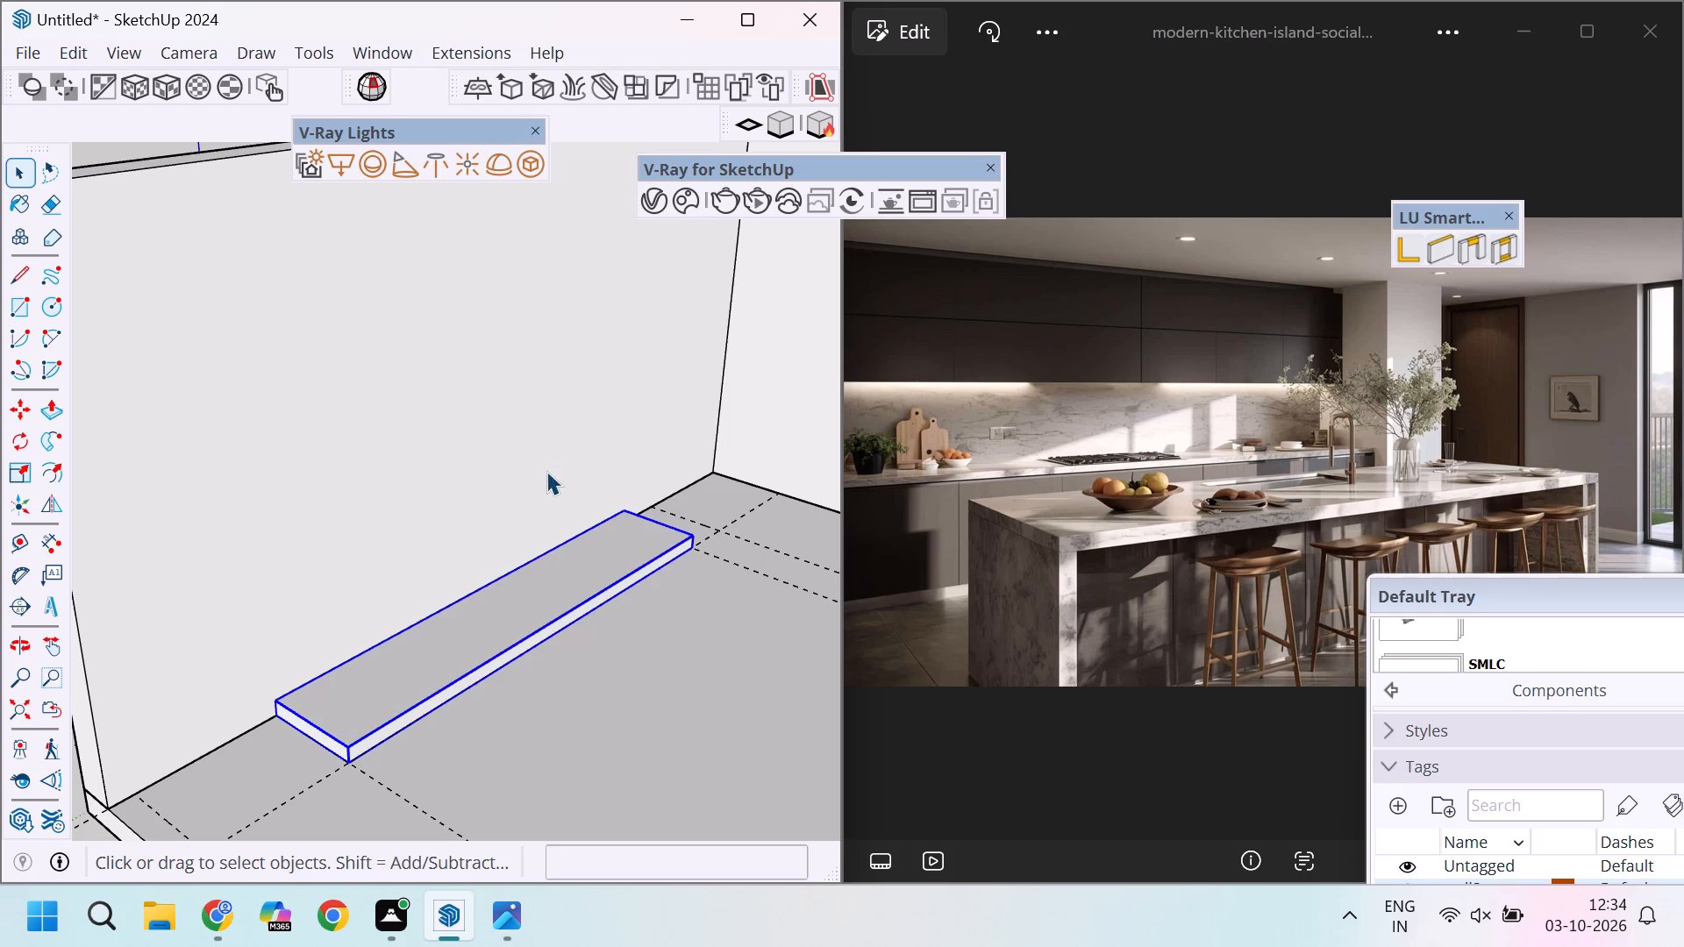
Copy the top face from inside the plinth group and paste it in place outside the group.
scroll(502, 513, up, 2)
scroll(526, 623, down, 1)
double_click(526, 623)
click(516, 644)
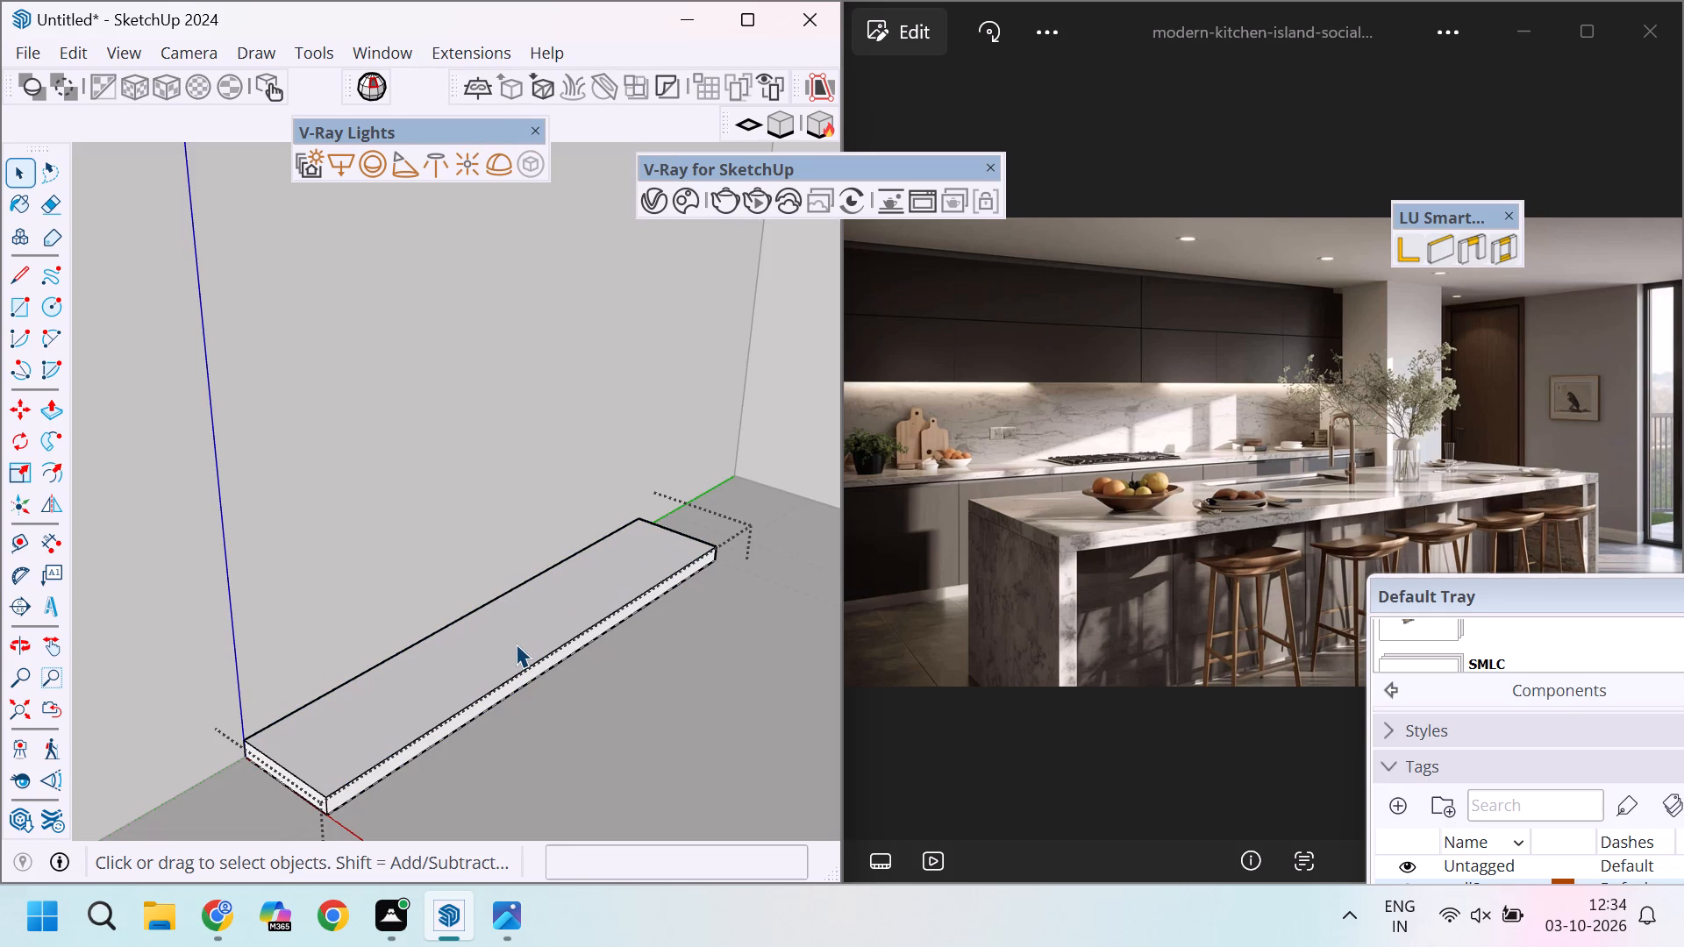
double_click(516, 644)
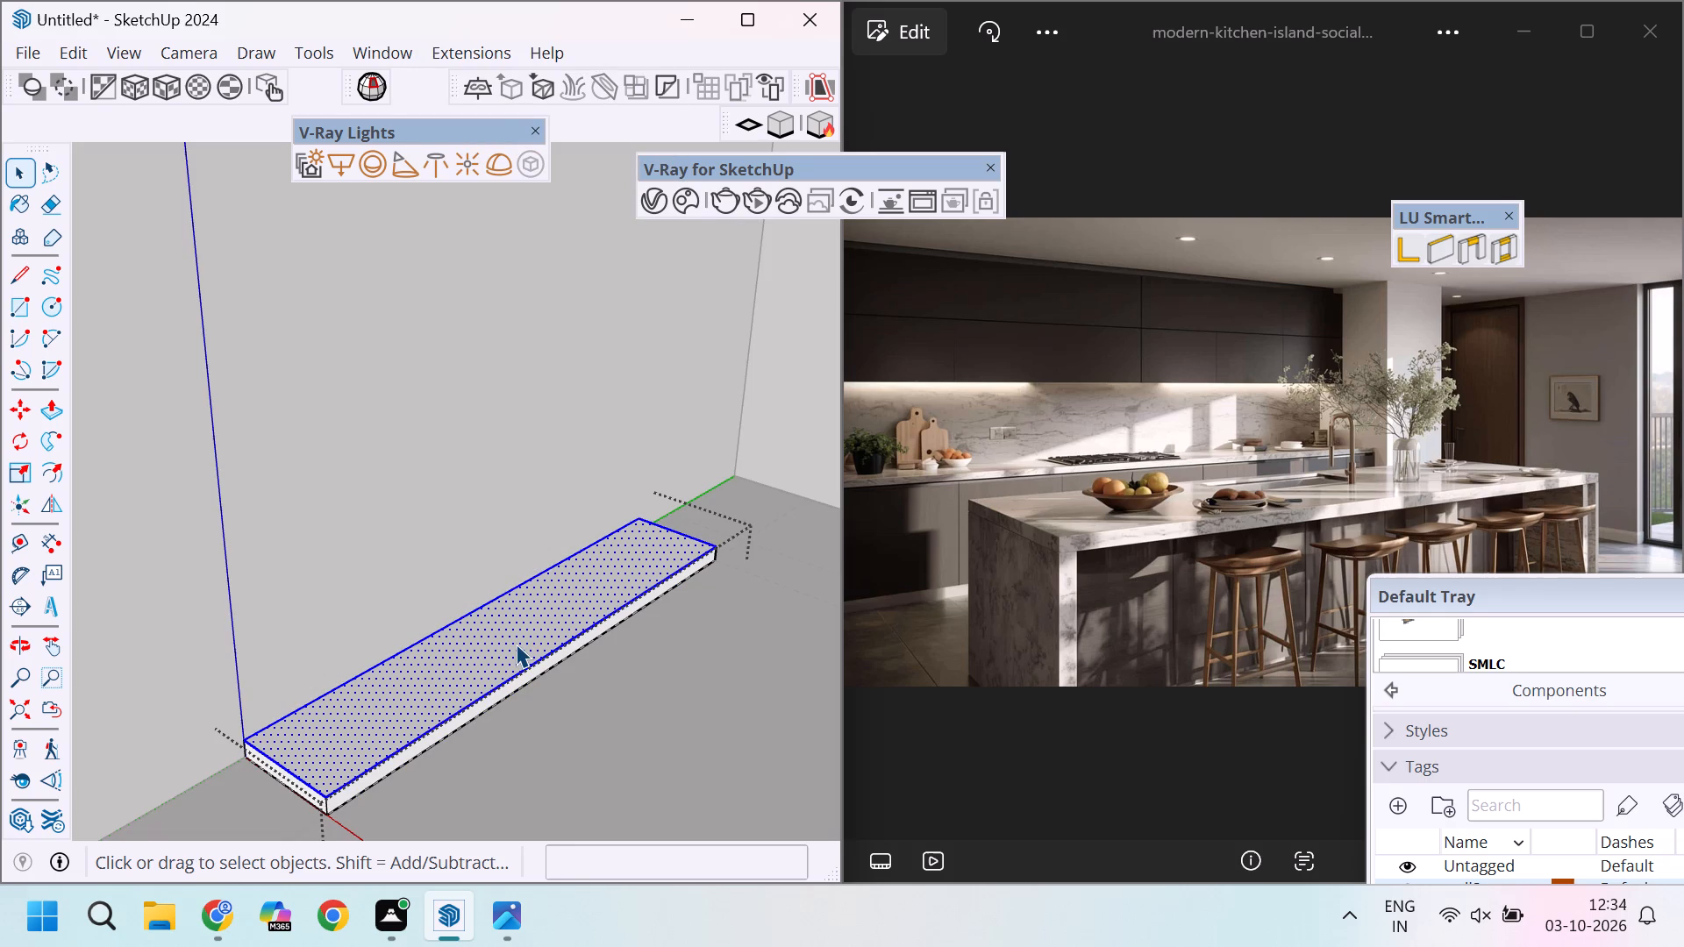
click(516, 644)
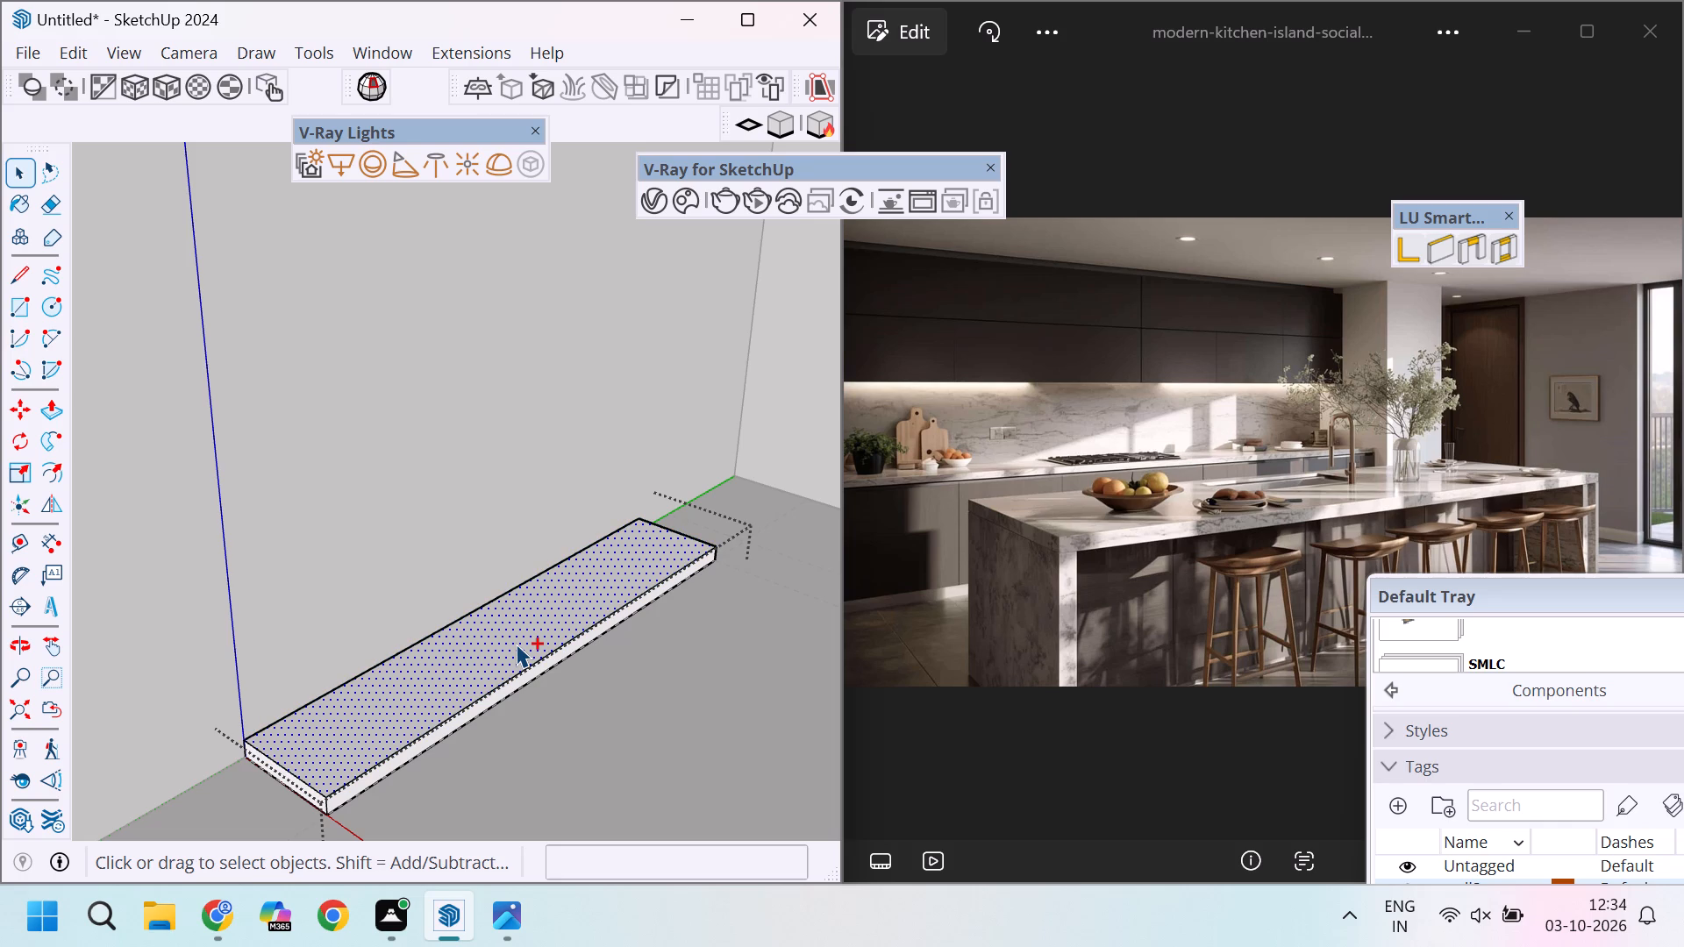
key(ctrl+c)
click(629, 748)
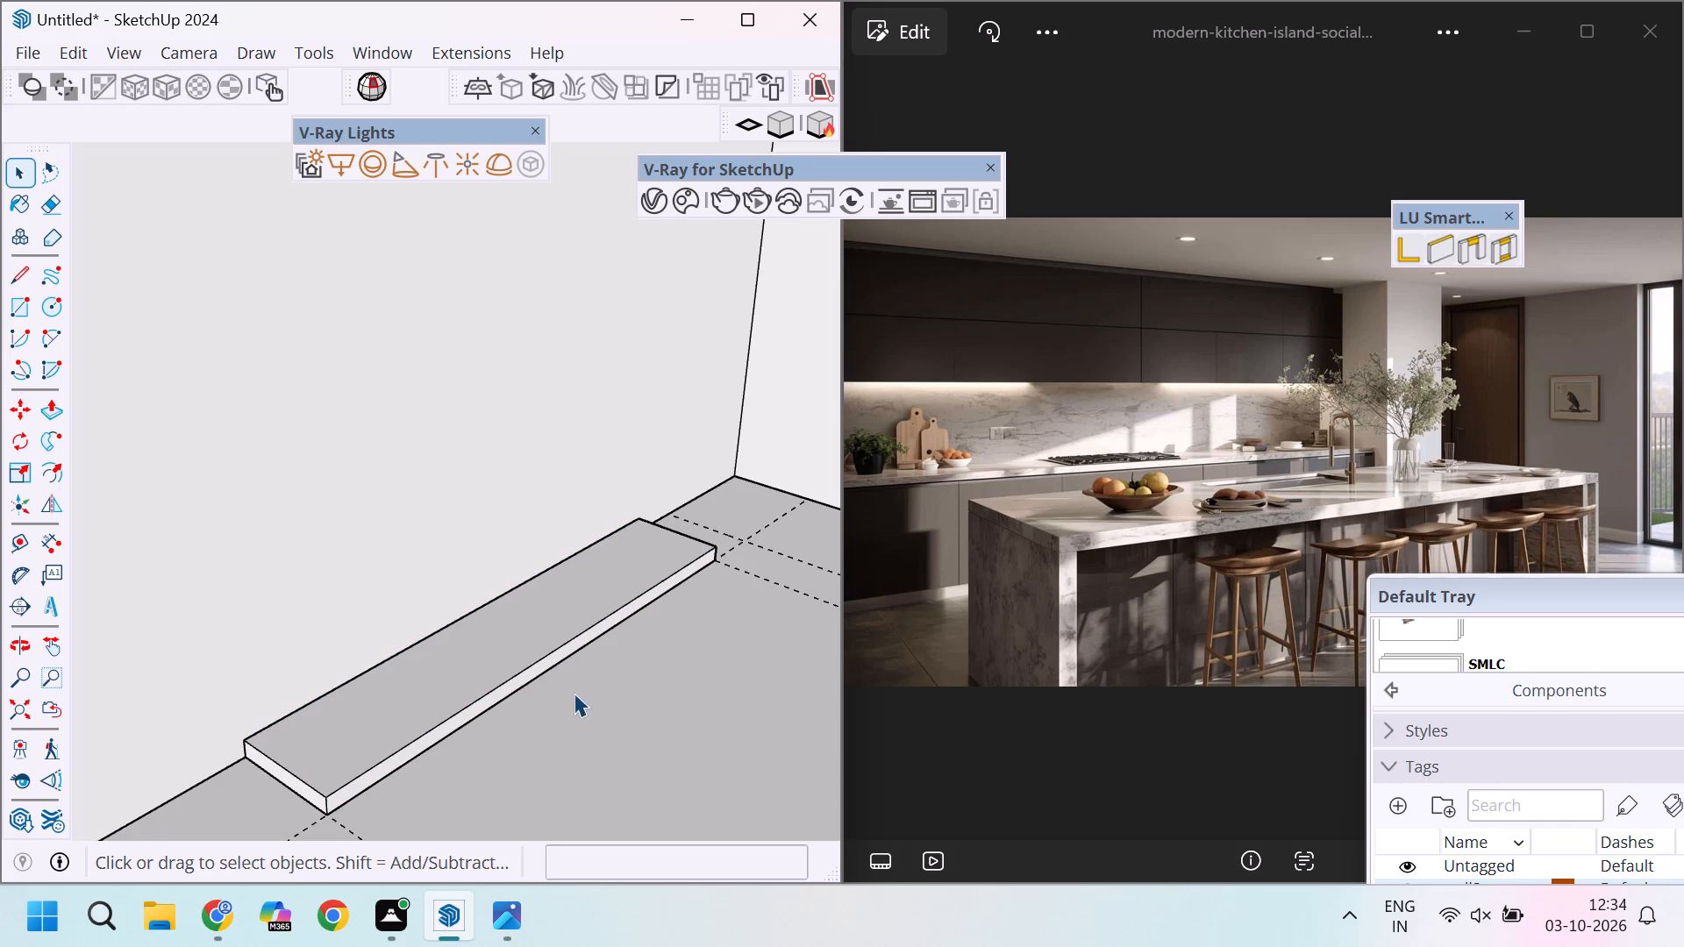
click(72, 50)
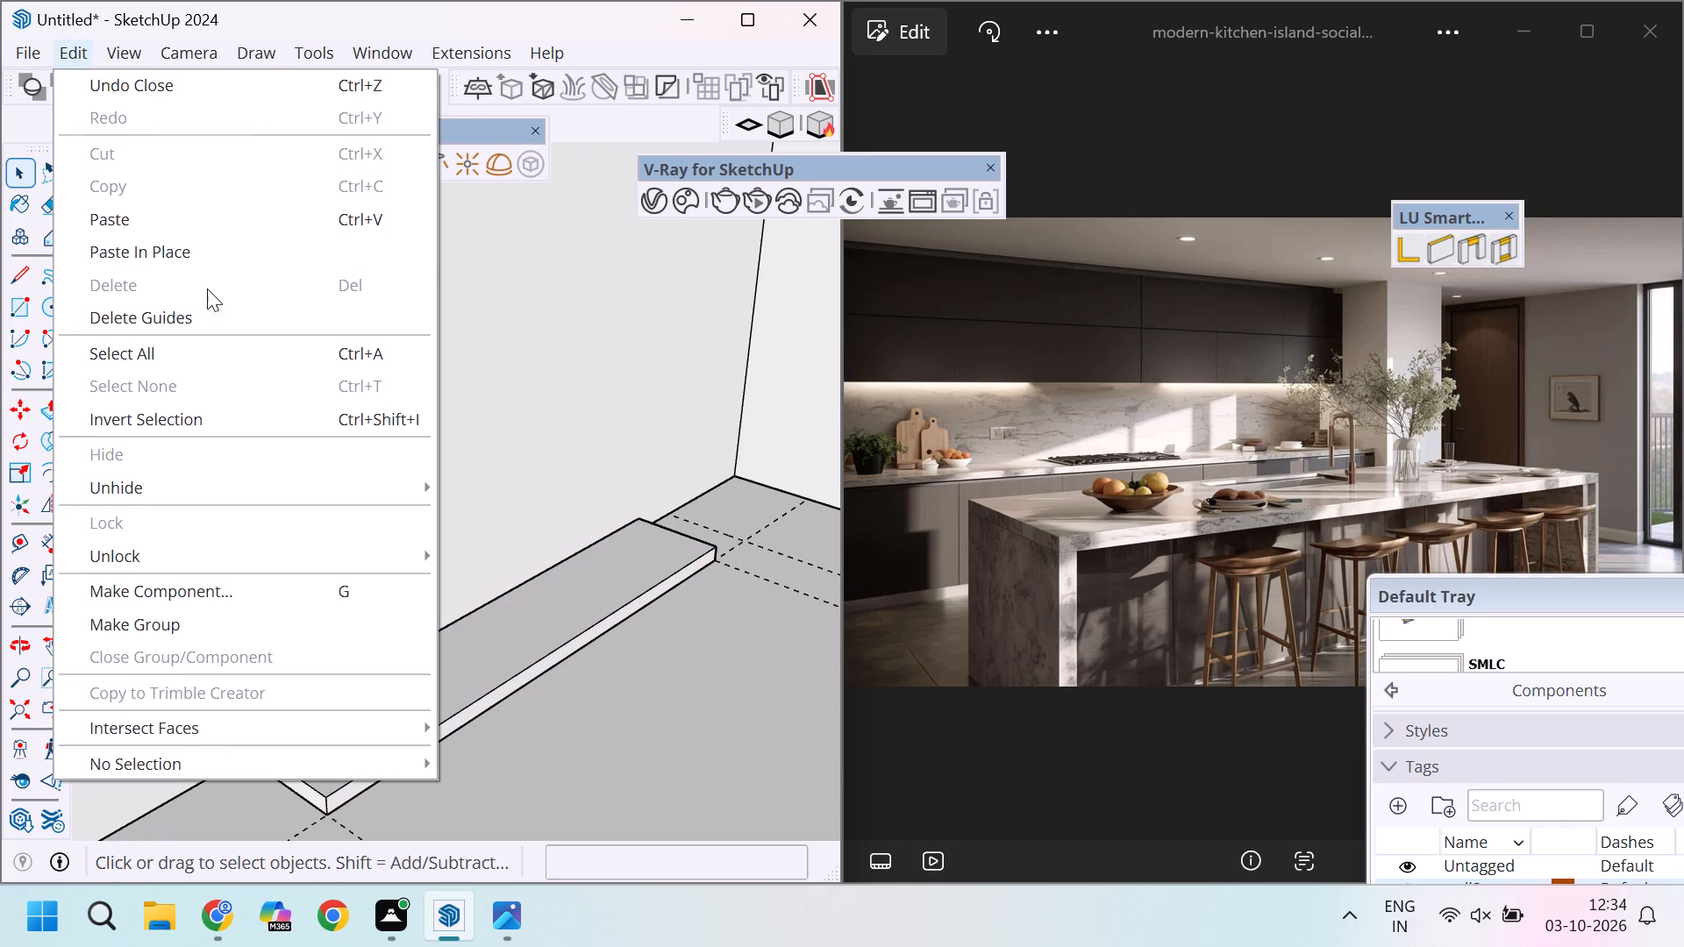
click(196, 246)
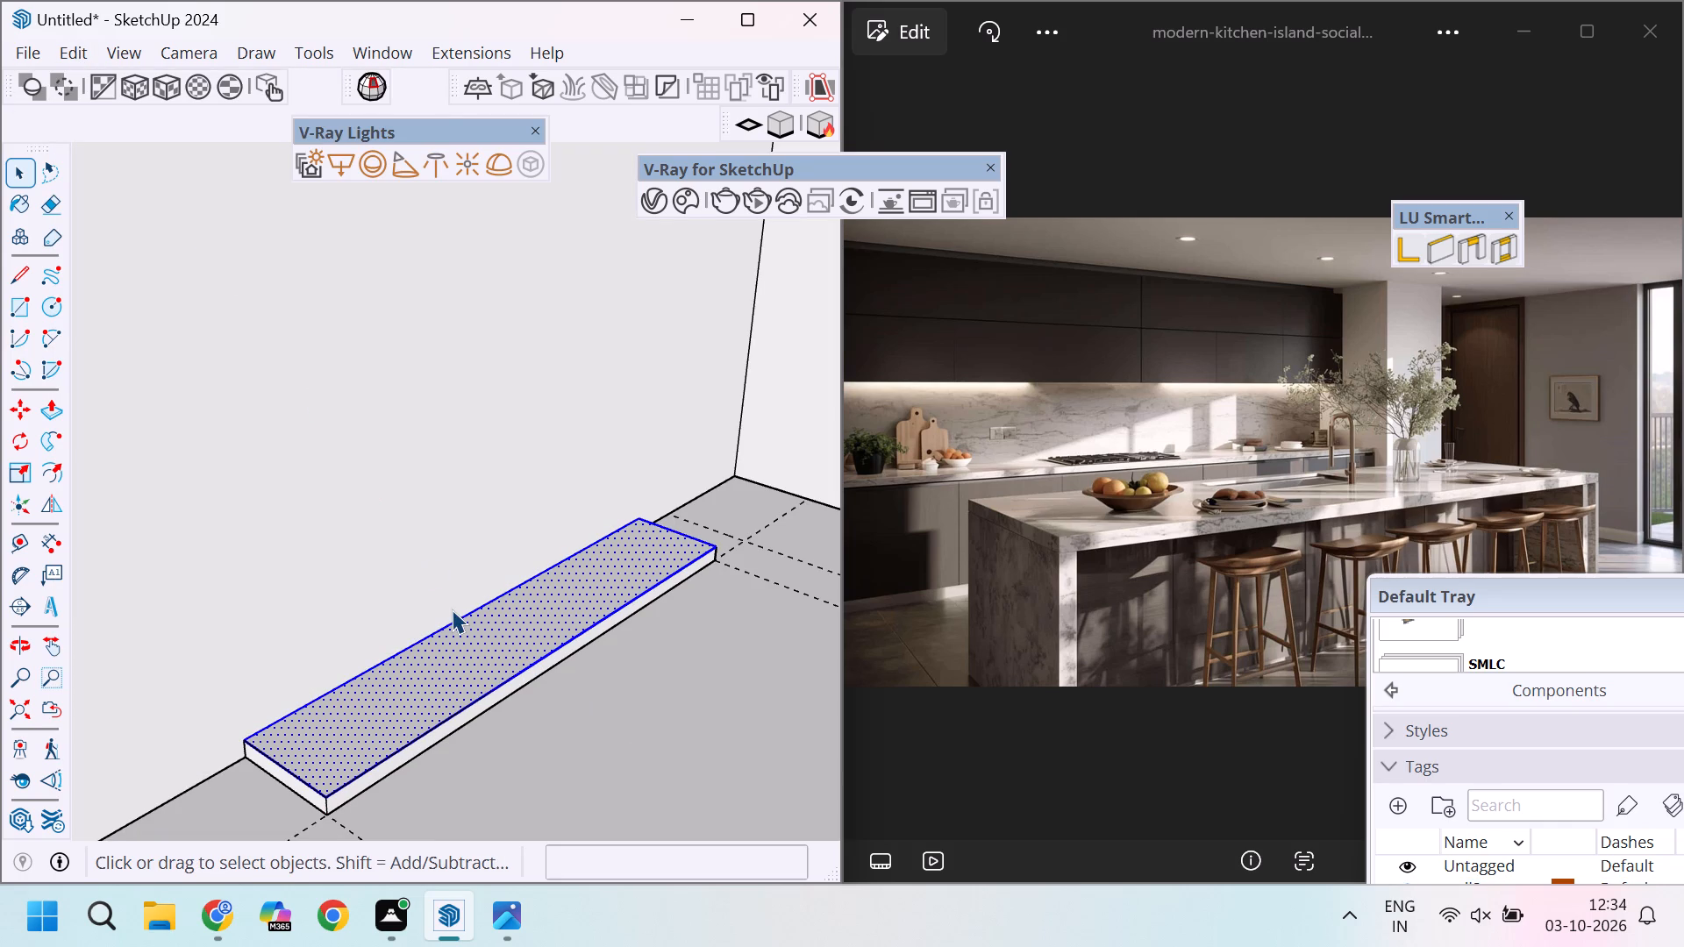
Push/Pull the pasted face up 2'3" to form the base cabinet body above the plinth.
key(p)
click(486, 647)
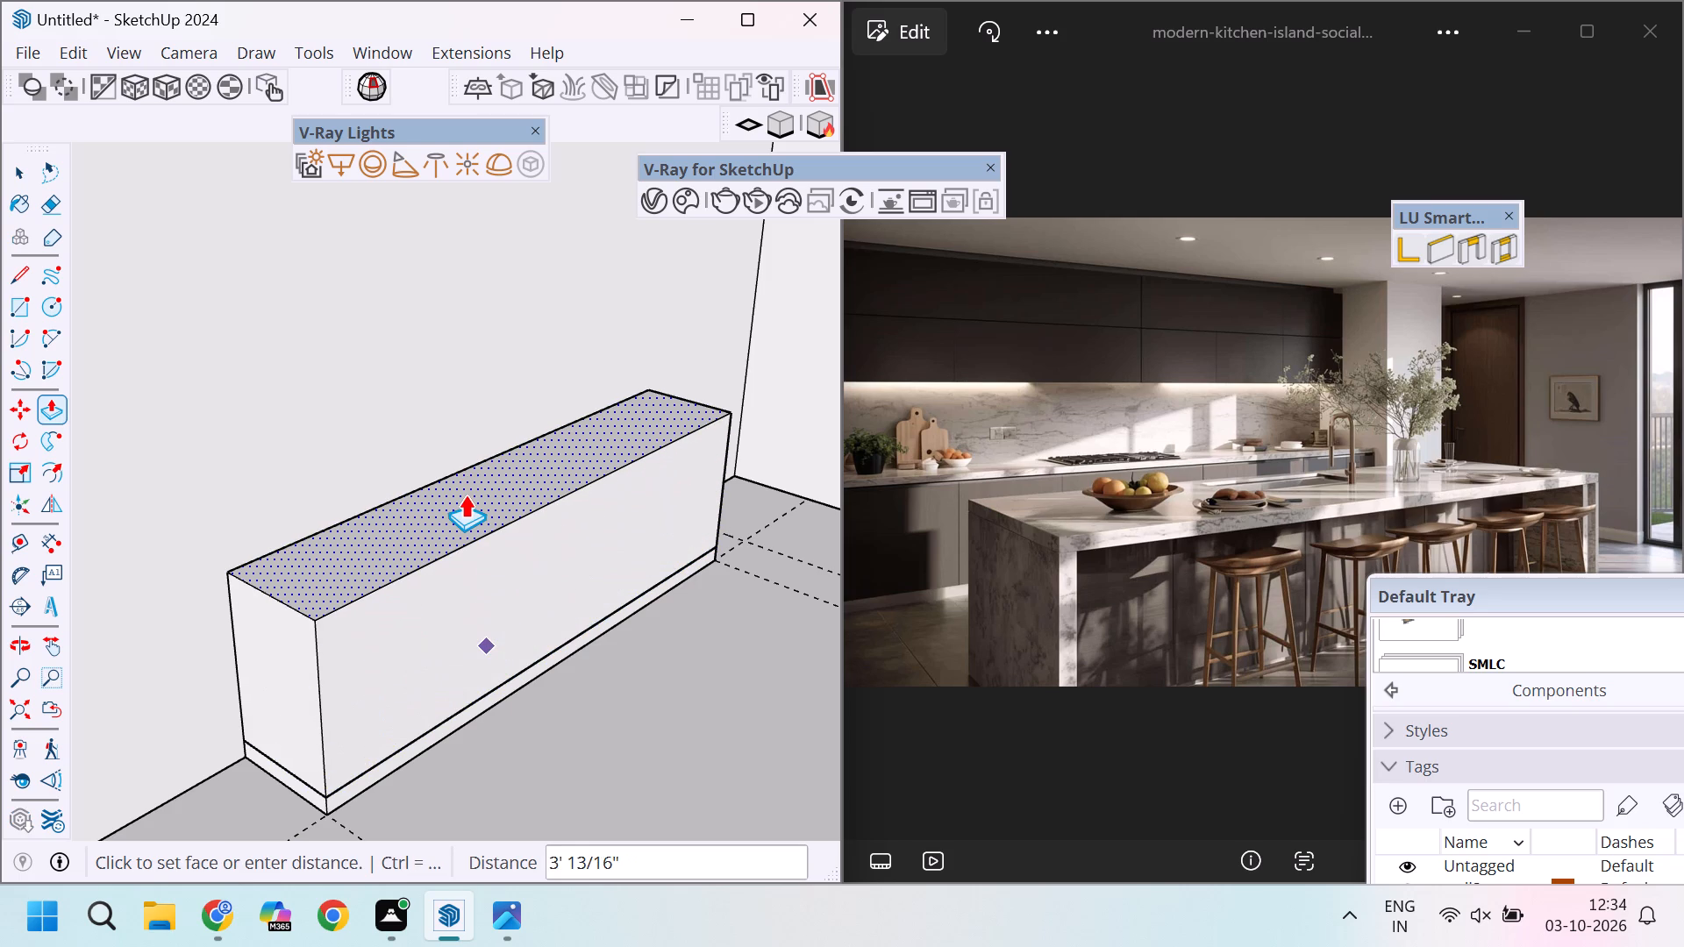
key(2)
key(apostrophe)
key(3)
key(Return)
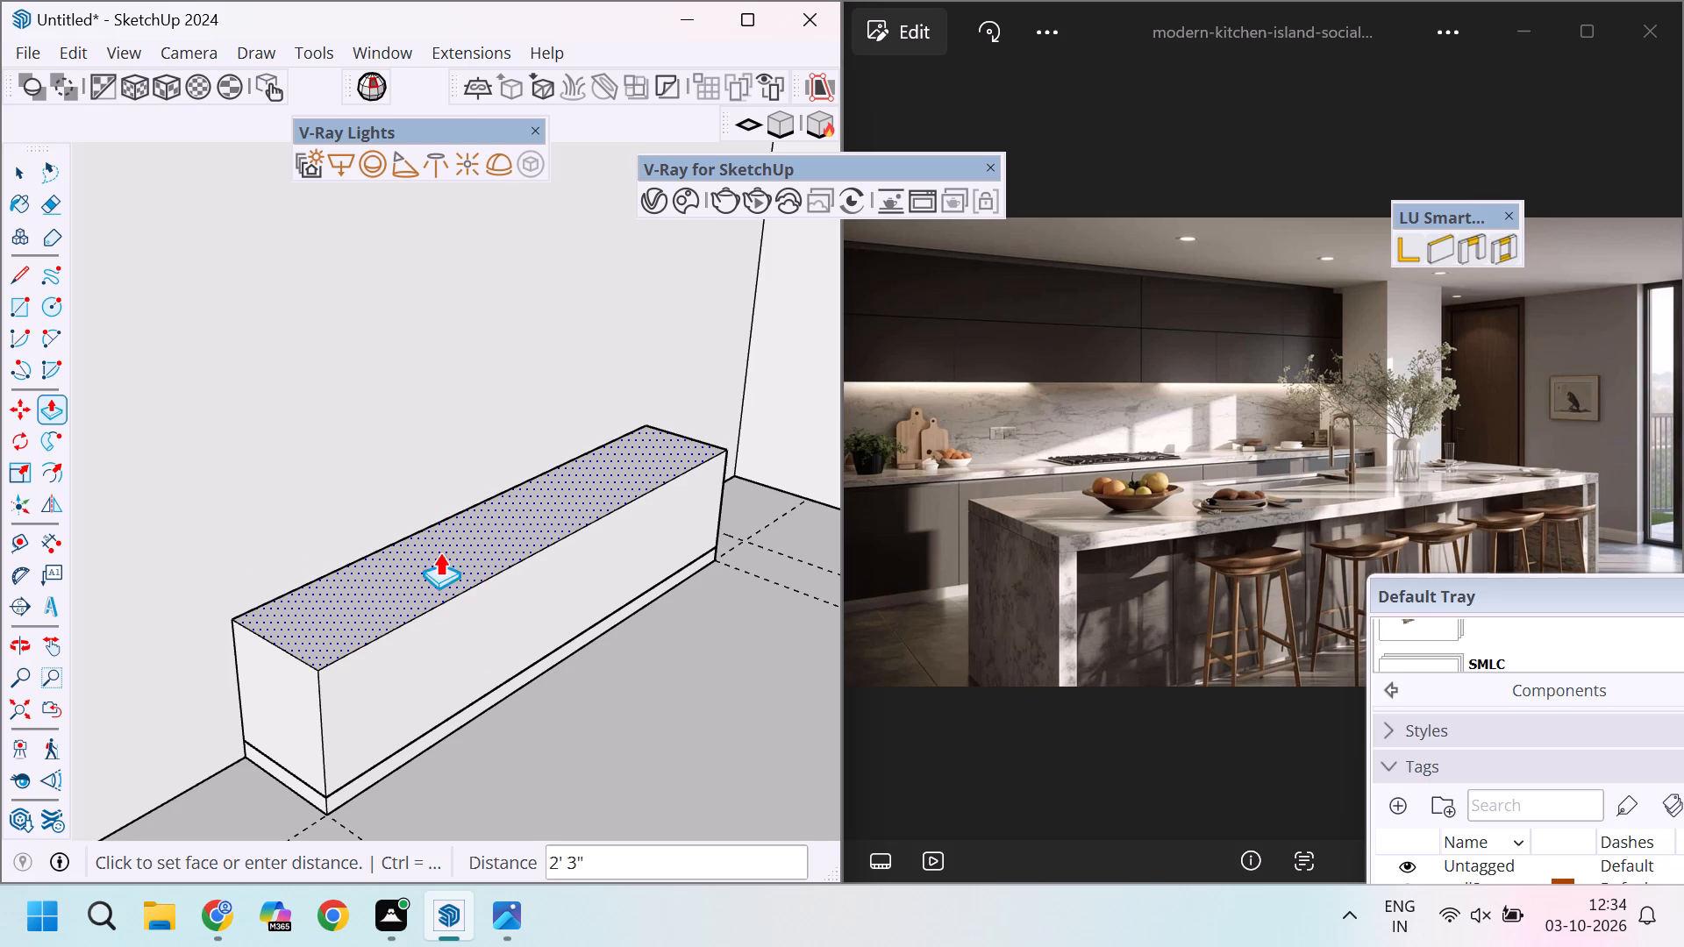
Copy the top face of the base cabinet body.
key(space)
click(453, 581)
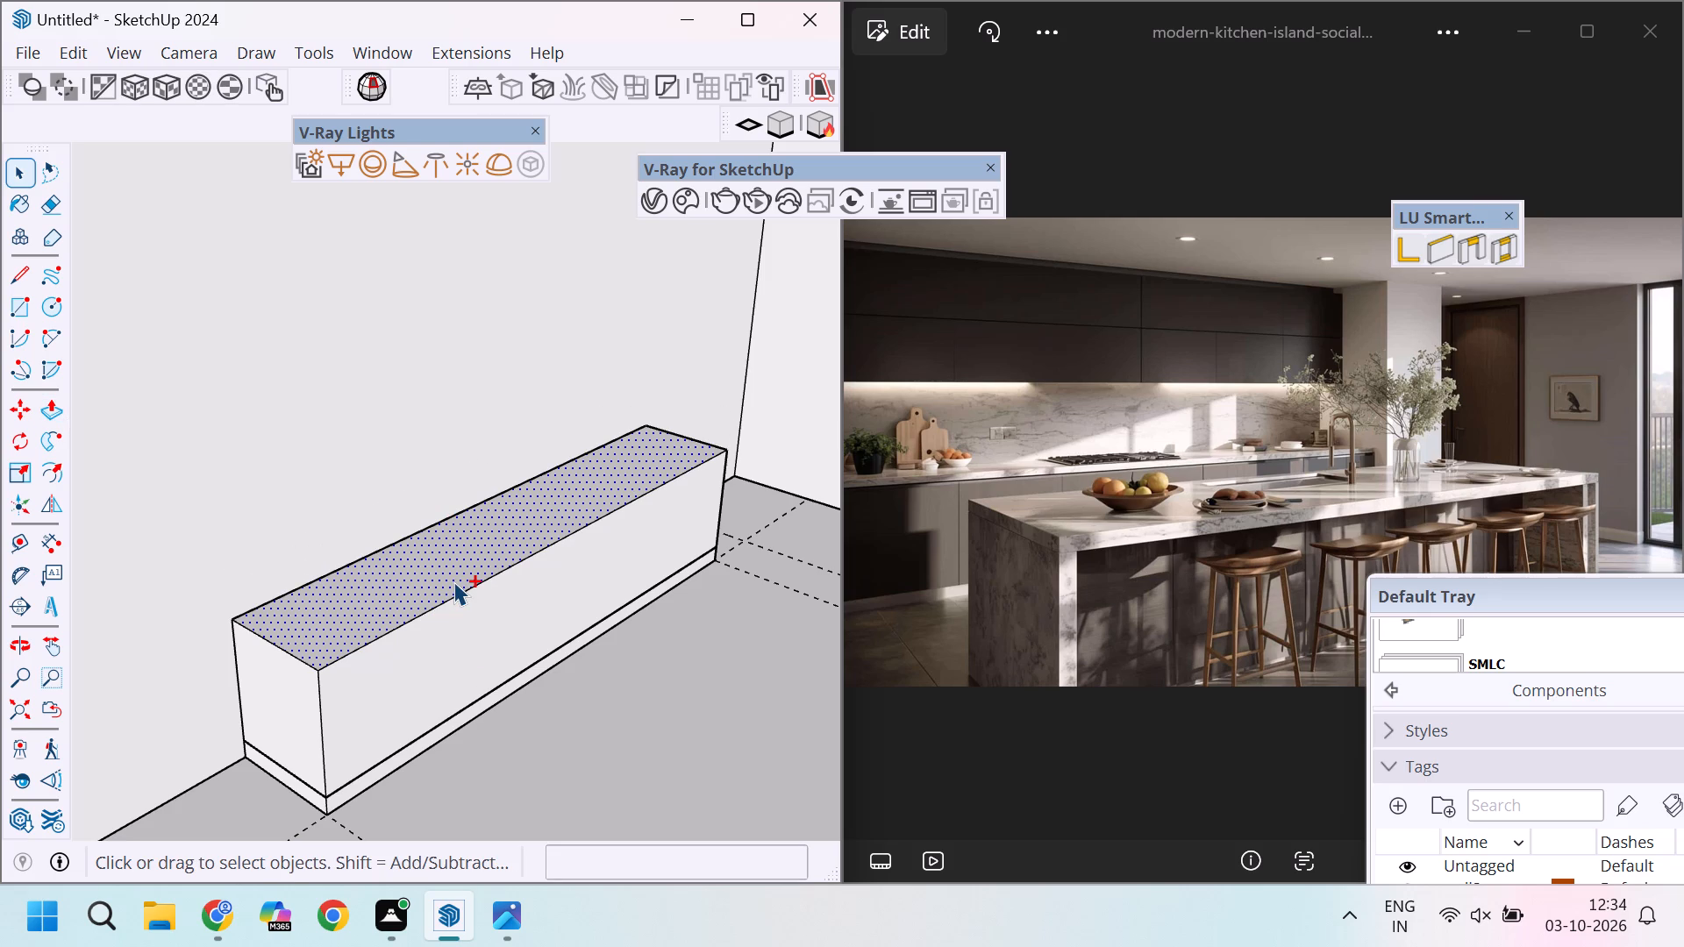
key(ctrl+c)
Select all connected geometry of the cabinet body and make it a group.
key(space)
double_click(462, 606)
click(469, 606)
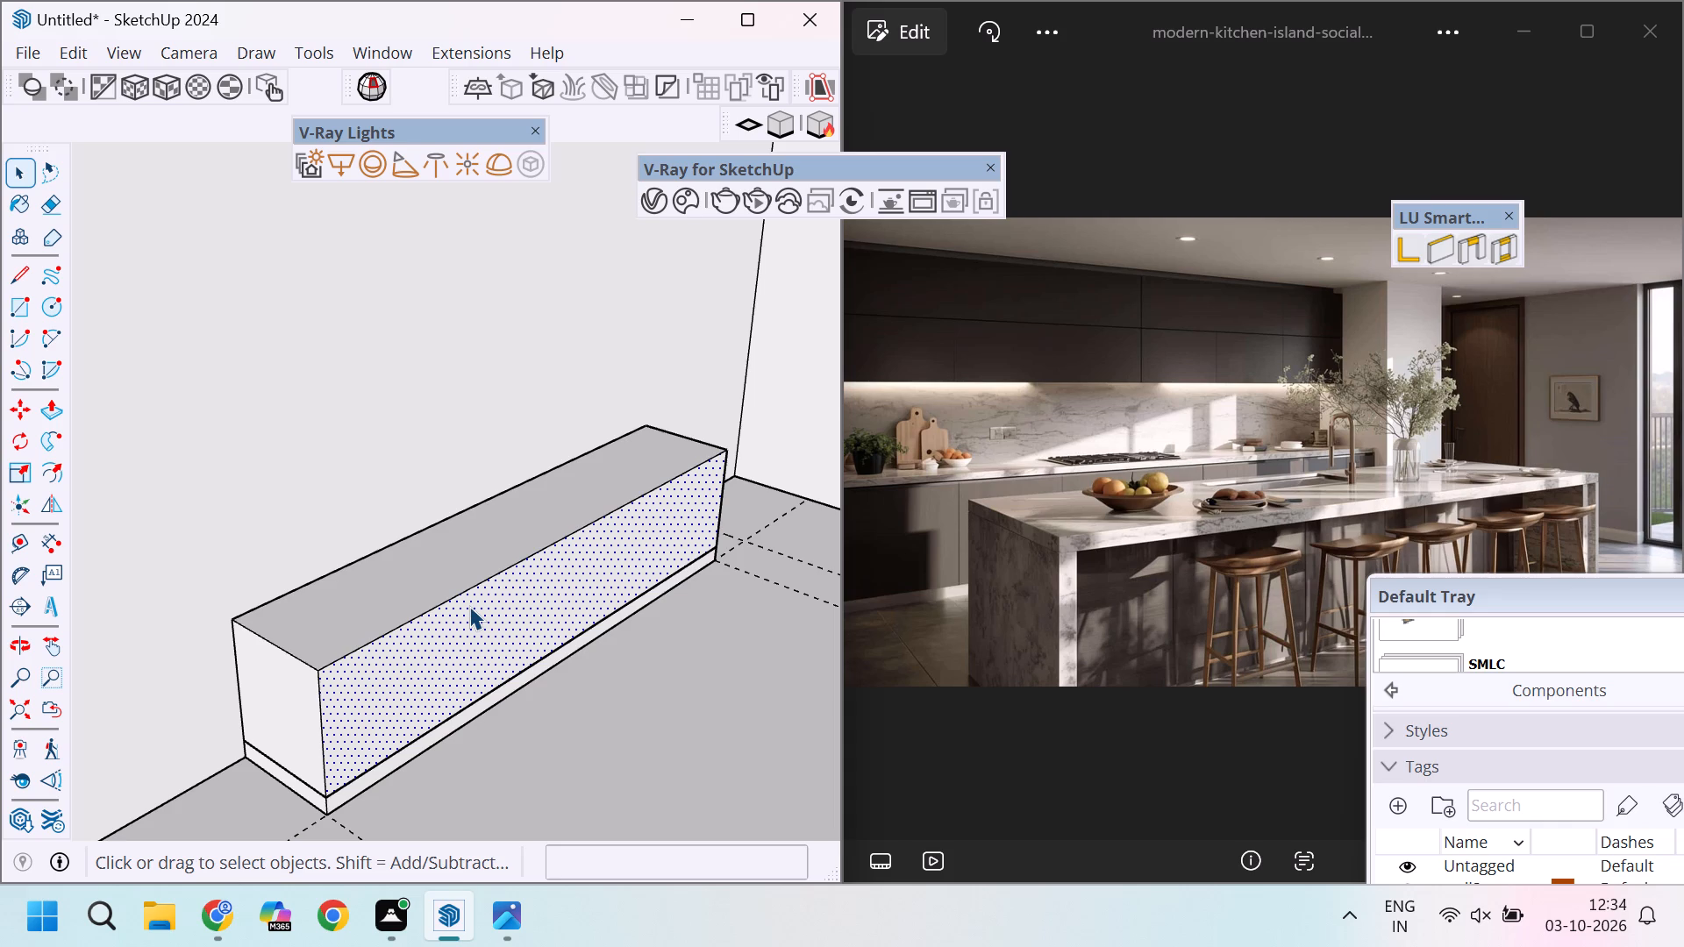
double_click(469, 606)
right_click(469, 606)
click(582, 249)
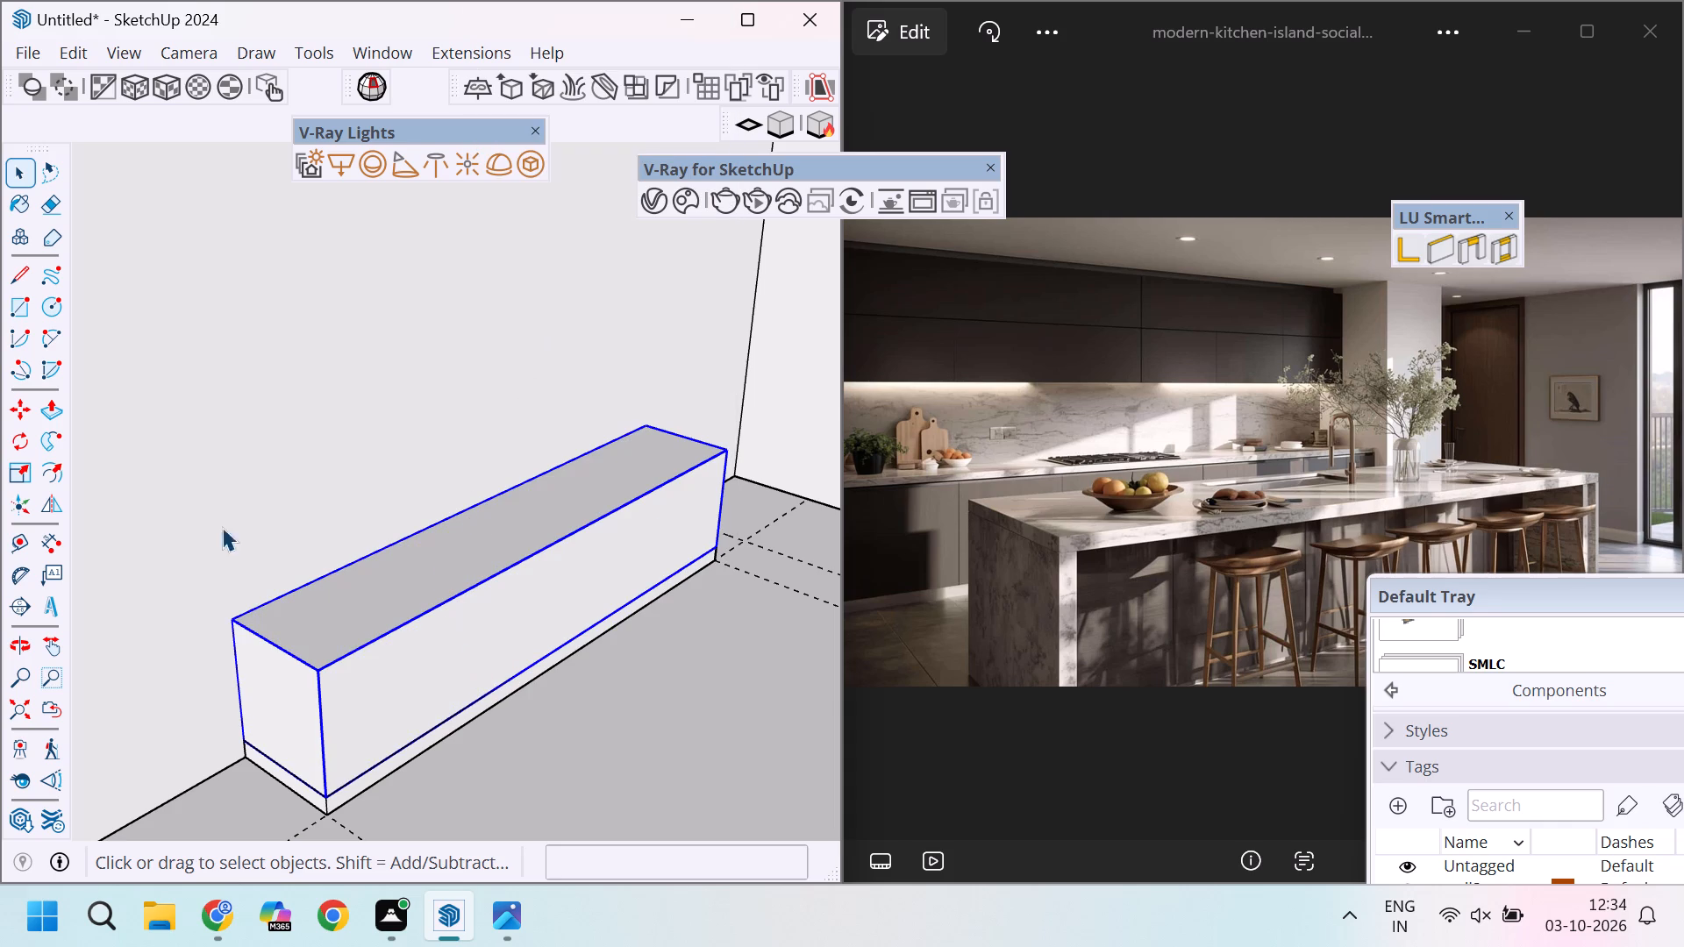
Paste the copied face in place on top of the cabinet body and extrude it up 40 mm as the countertop.
click(78, 49)
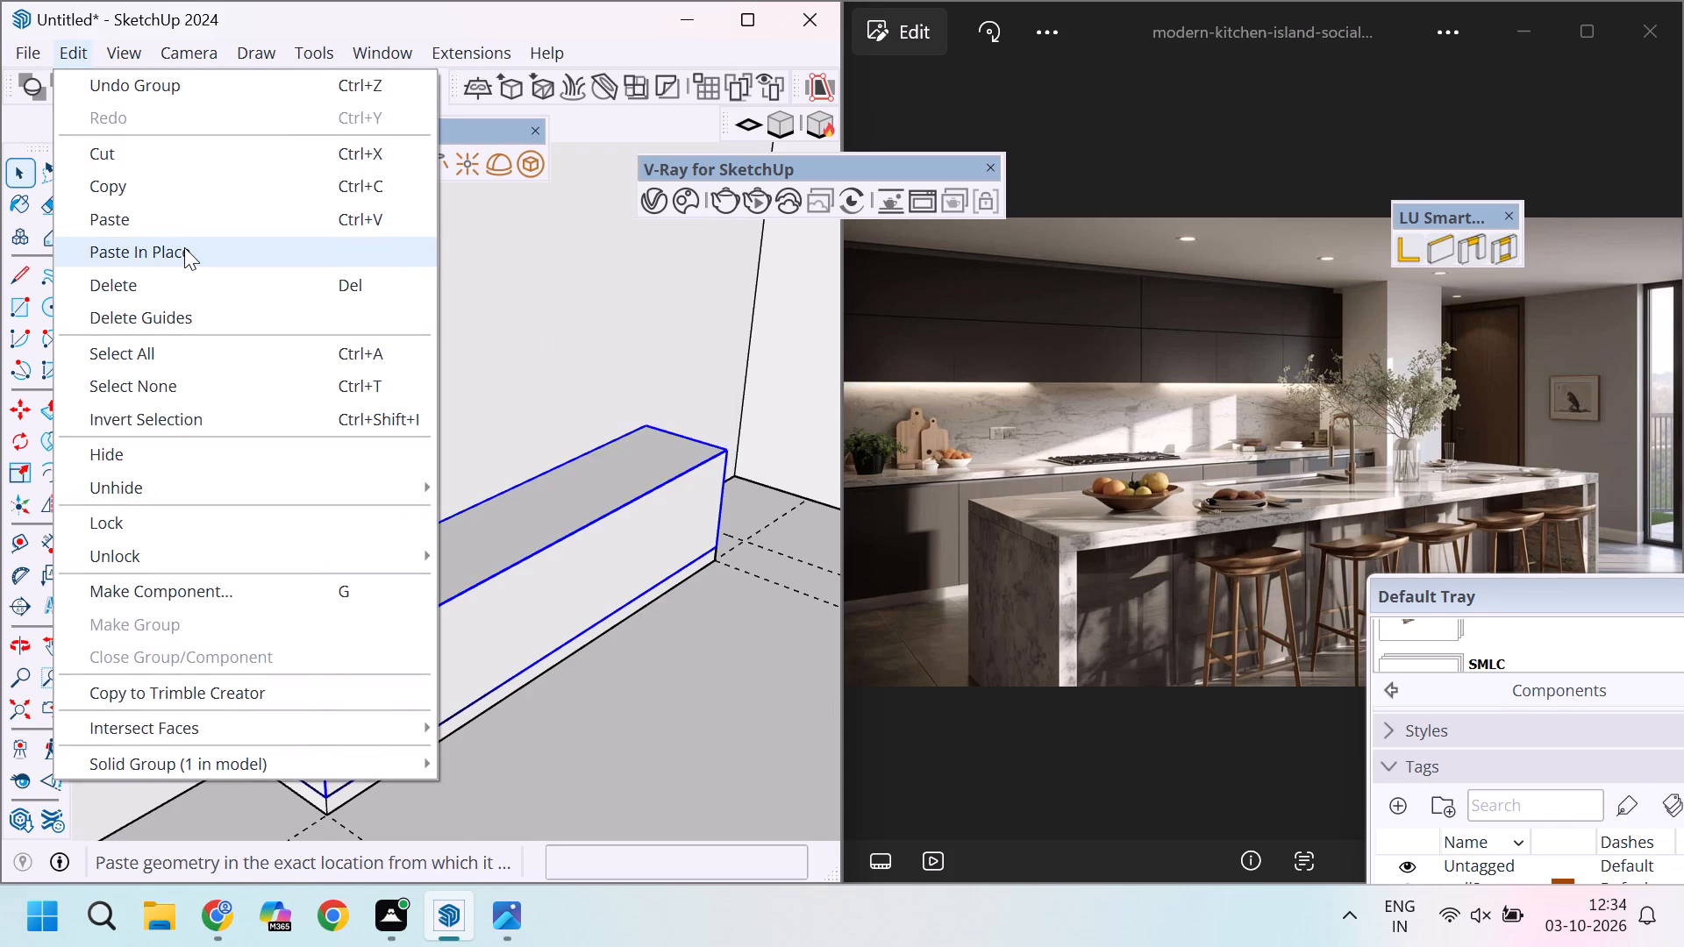
click(184, 247)
key(p)
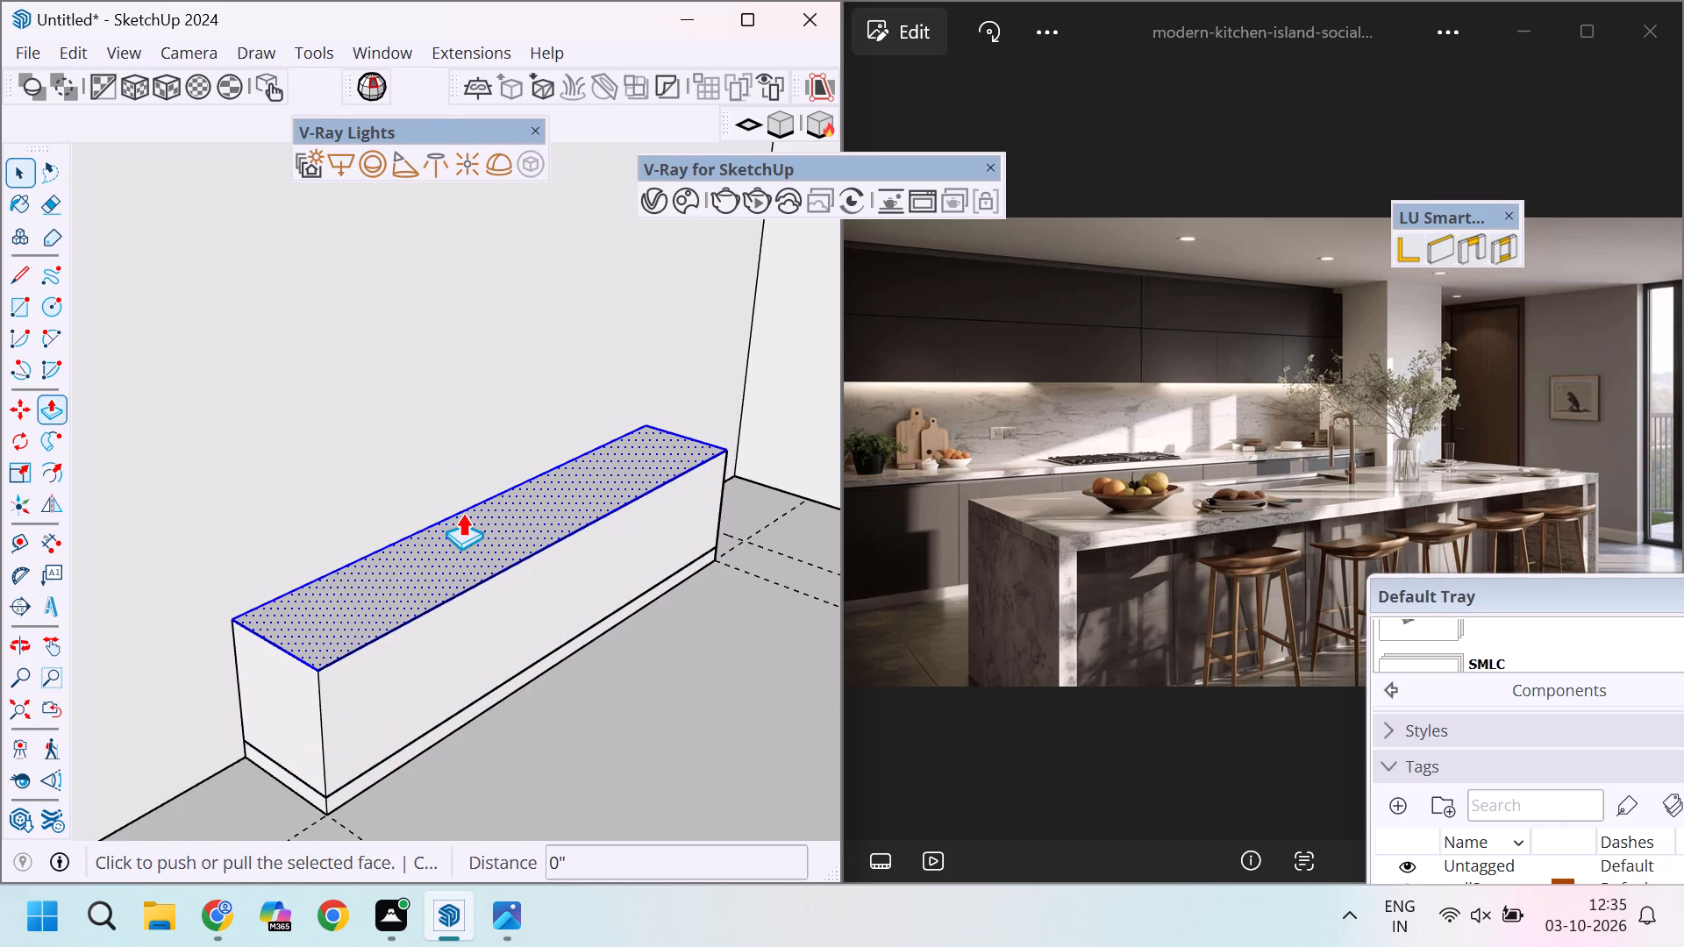
click(437, 545)
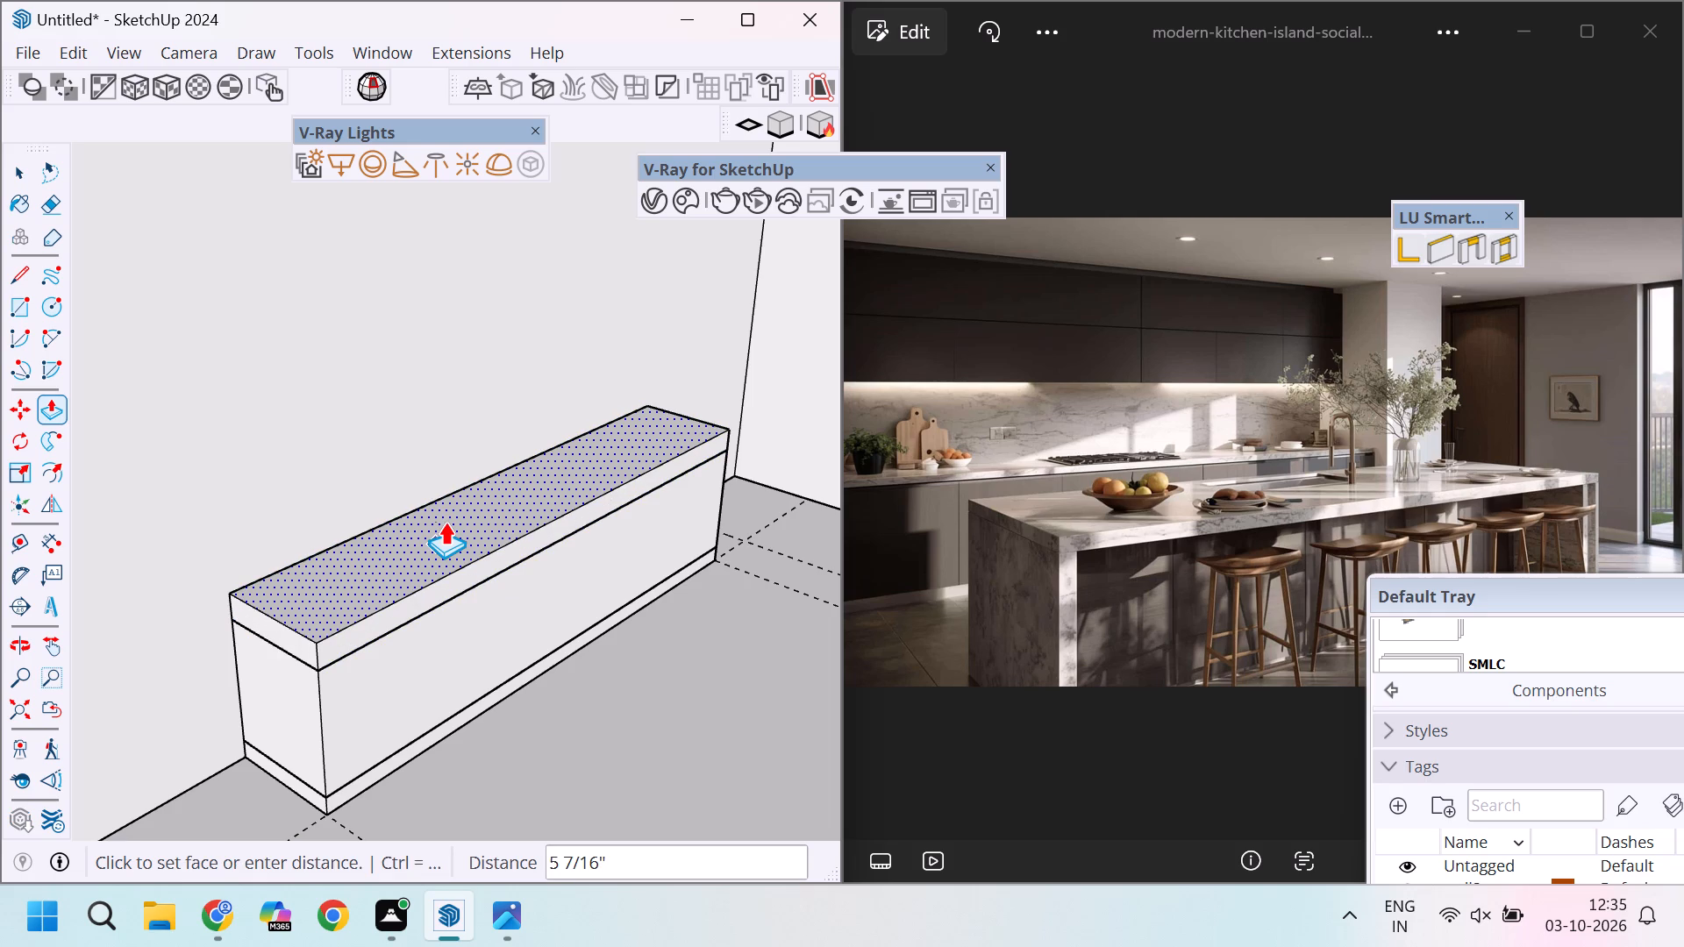
text(40)
text(mm)
key(Return)
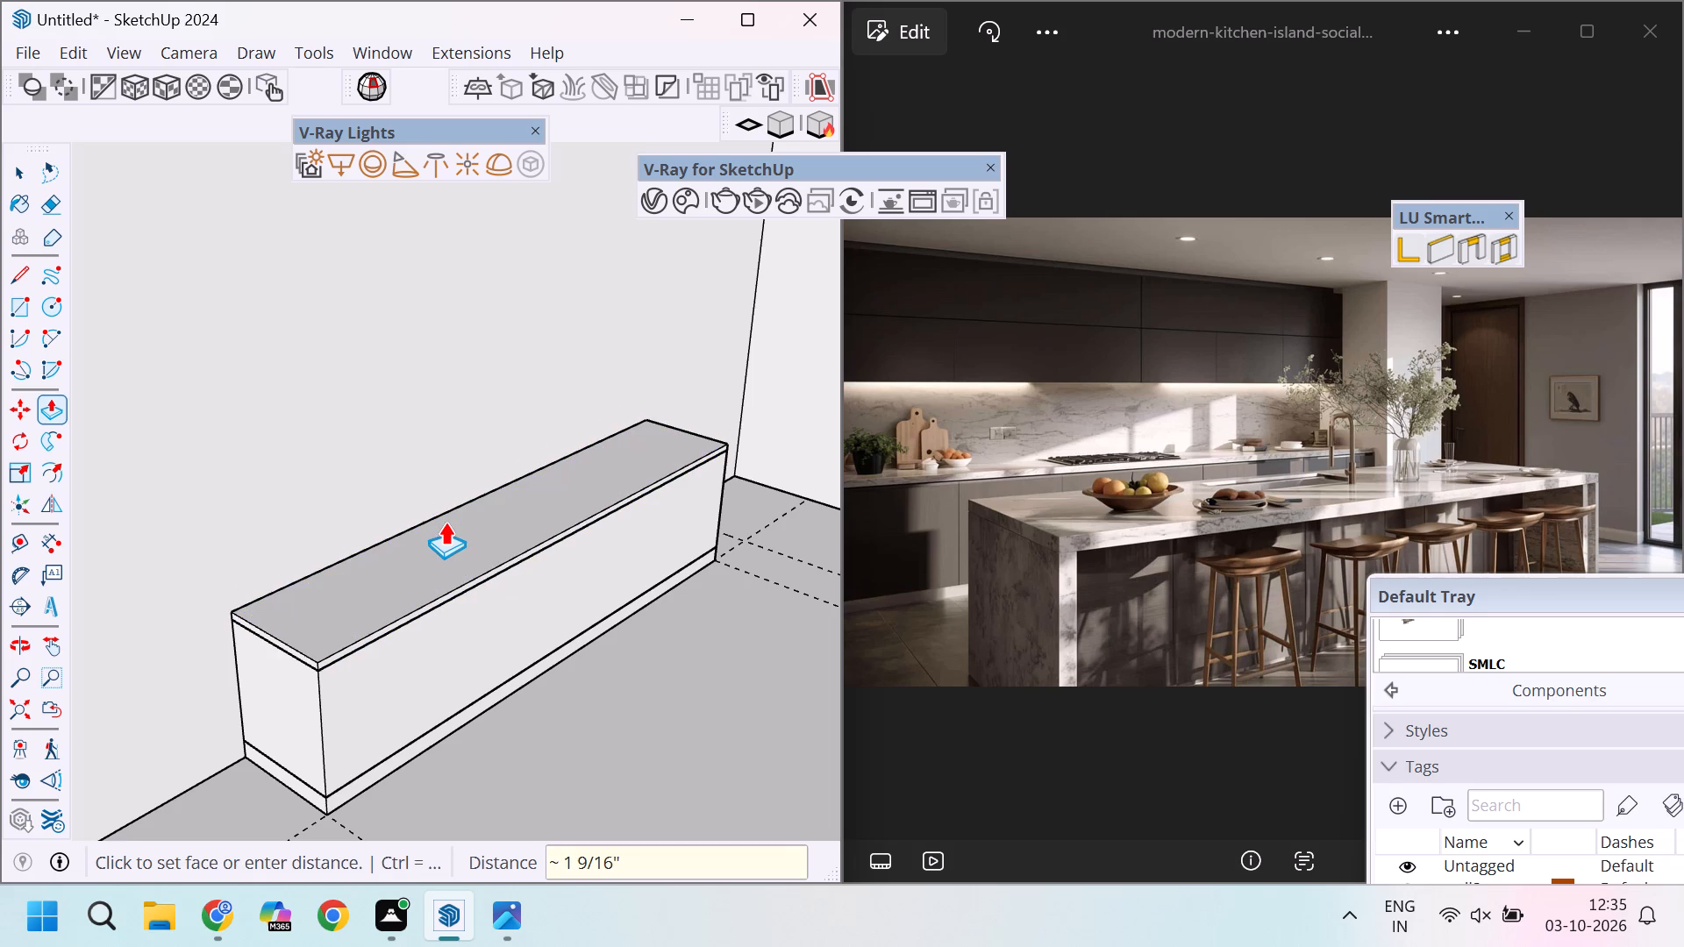
Select the entire 40 mm countertop slab and make it a group.
scroll(445, 522, up, 4)
key(space)
triple_click(481, 552)
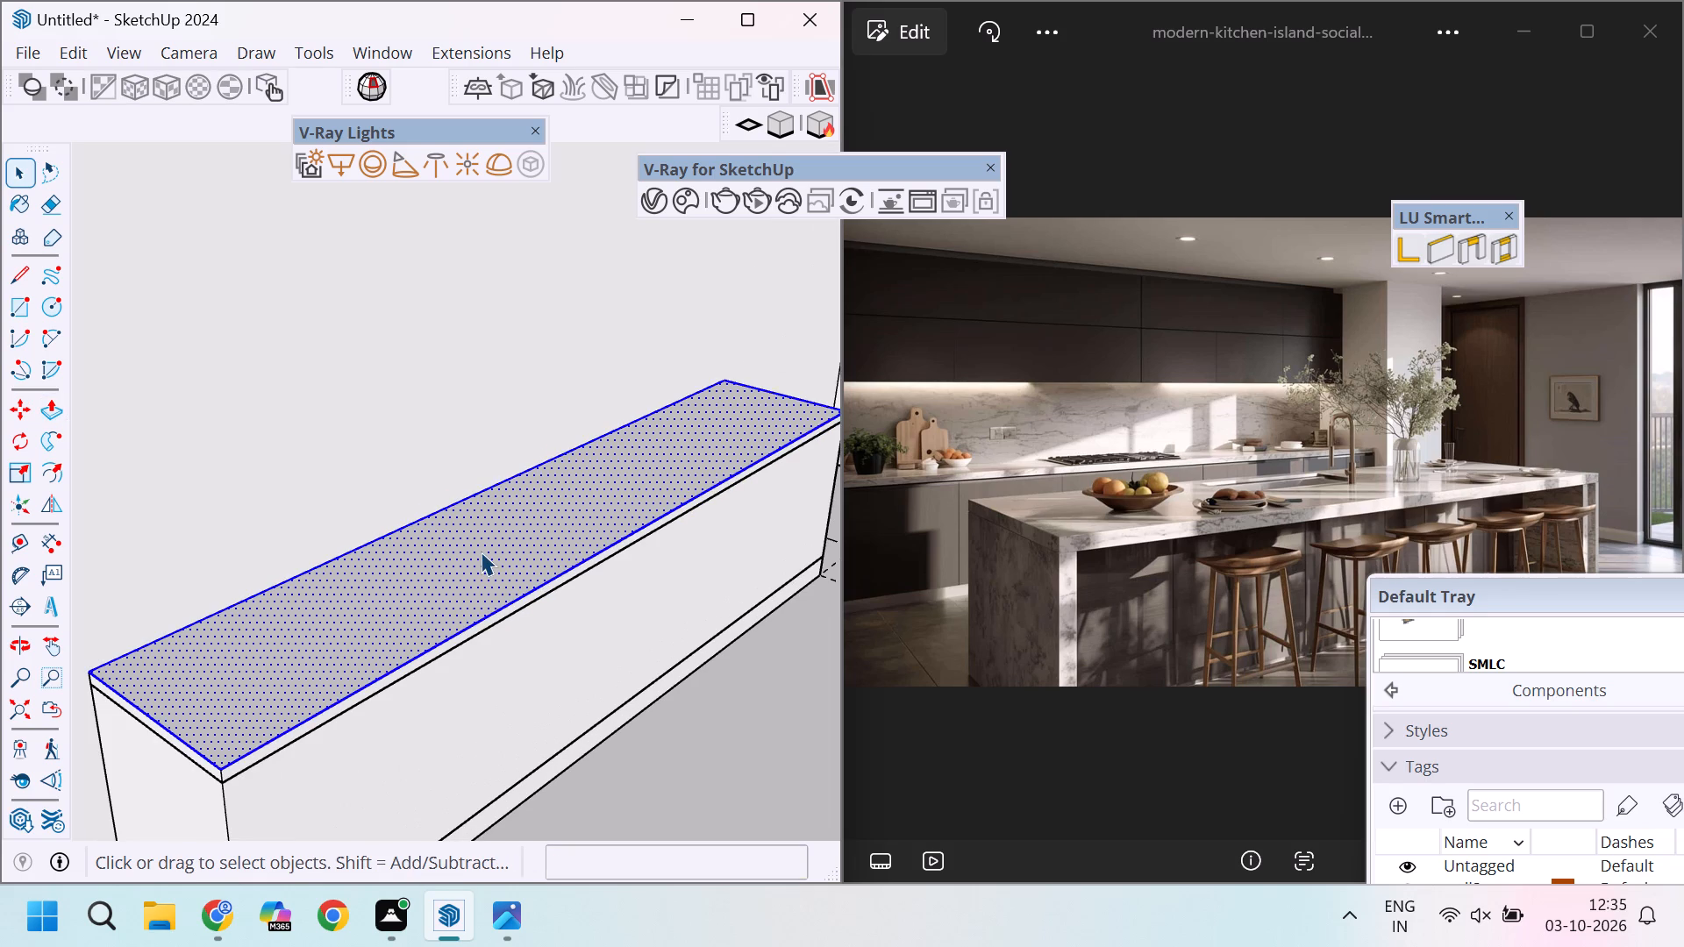
right_click(481, 552)
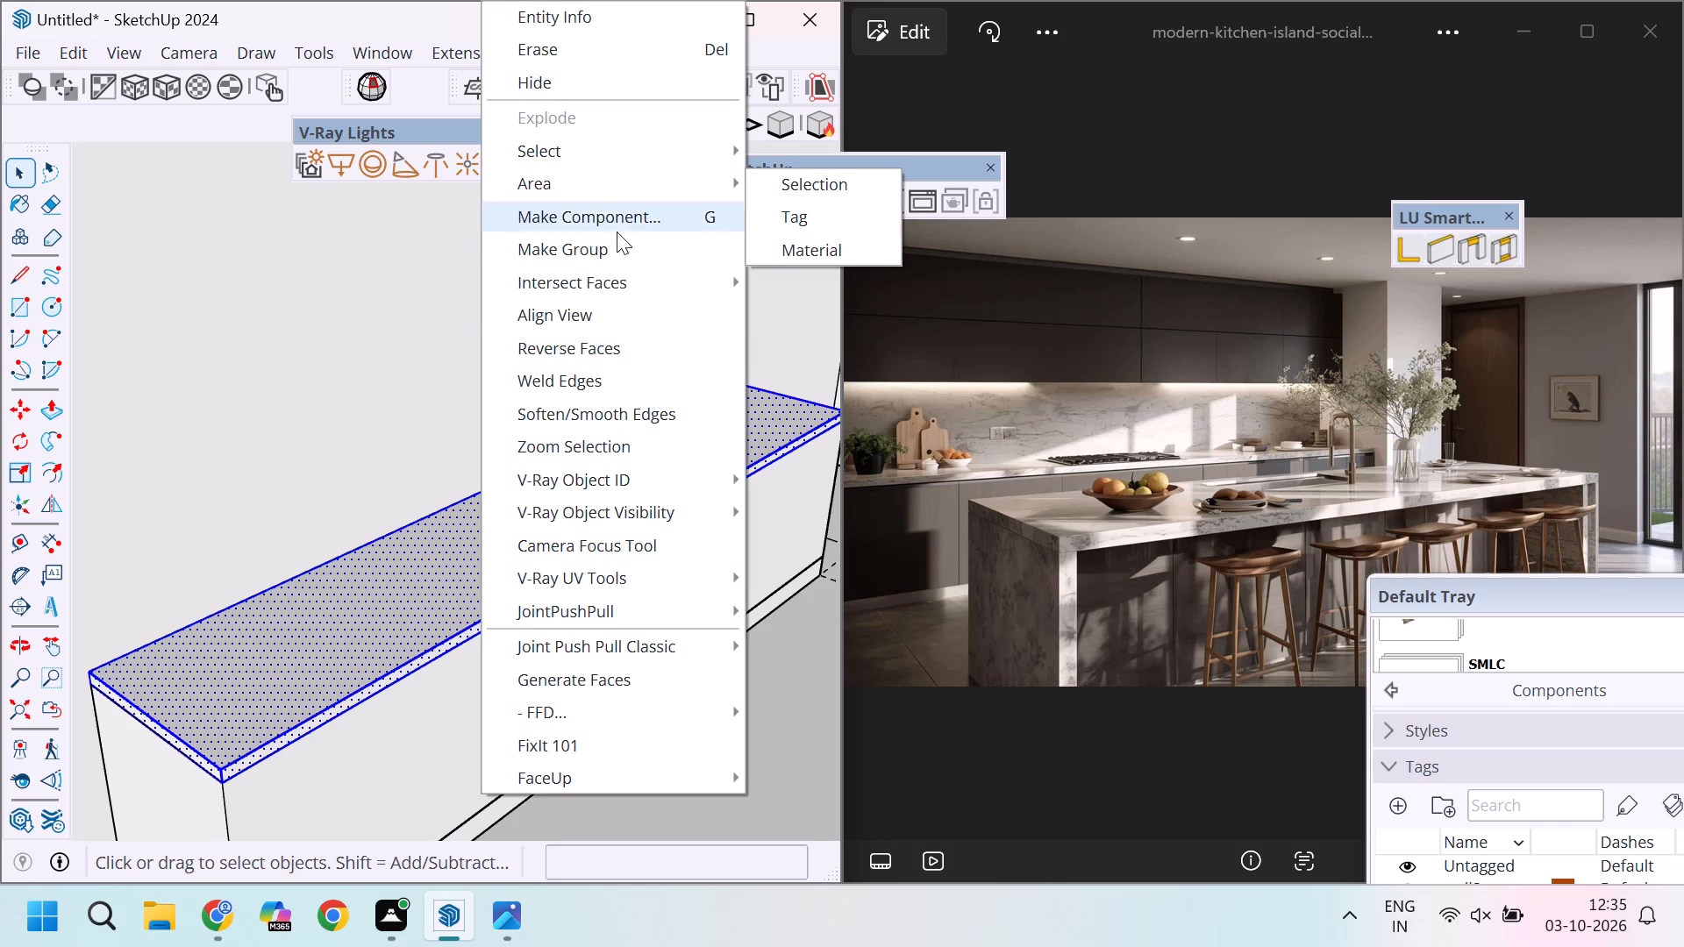
click(602, 253)
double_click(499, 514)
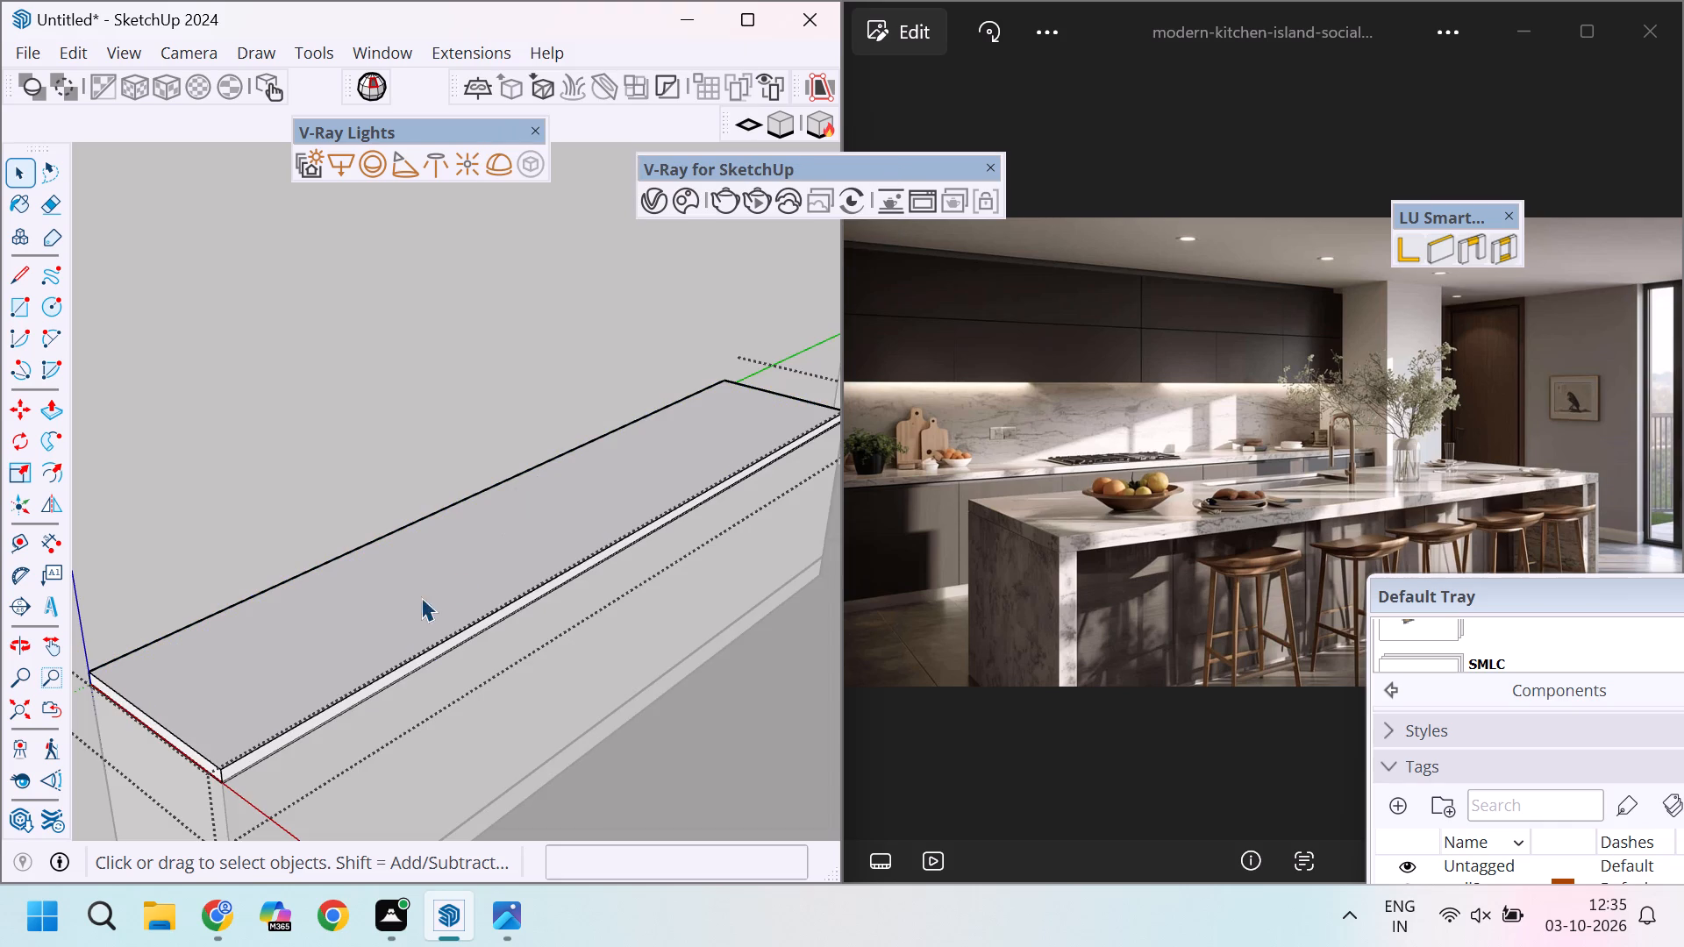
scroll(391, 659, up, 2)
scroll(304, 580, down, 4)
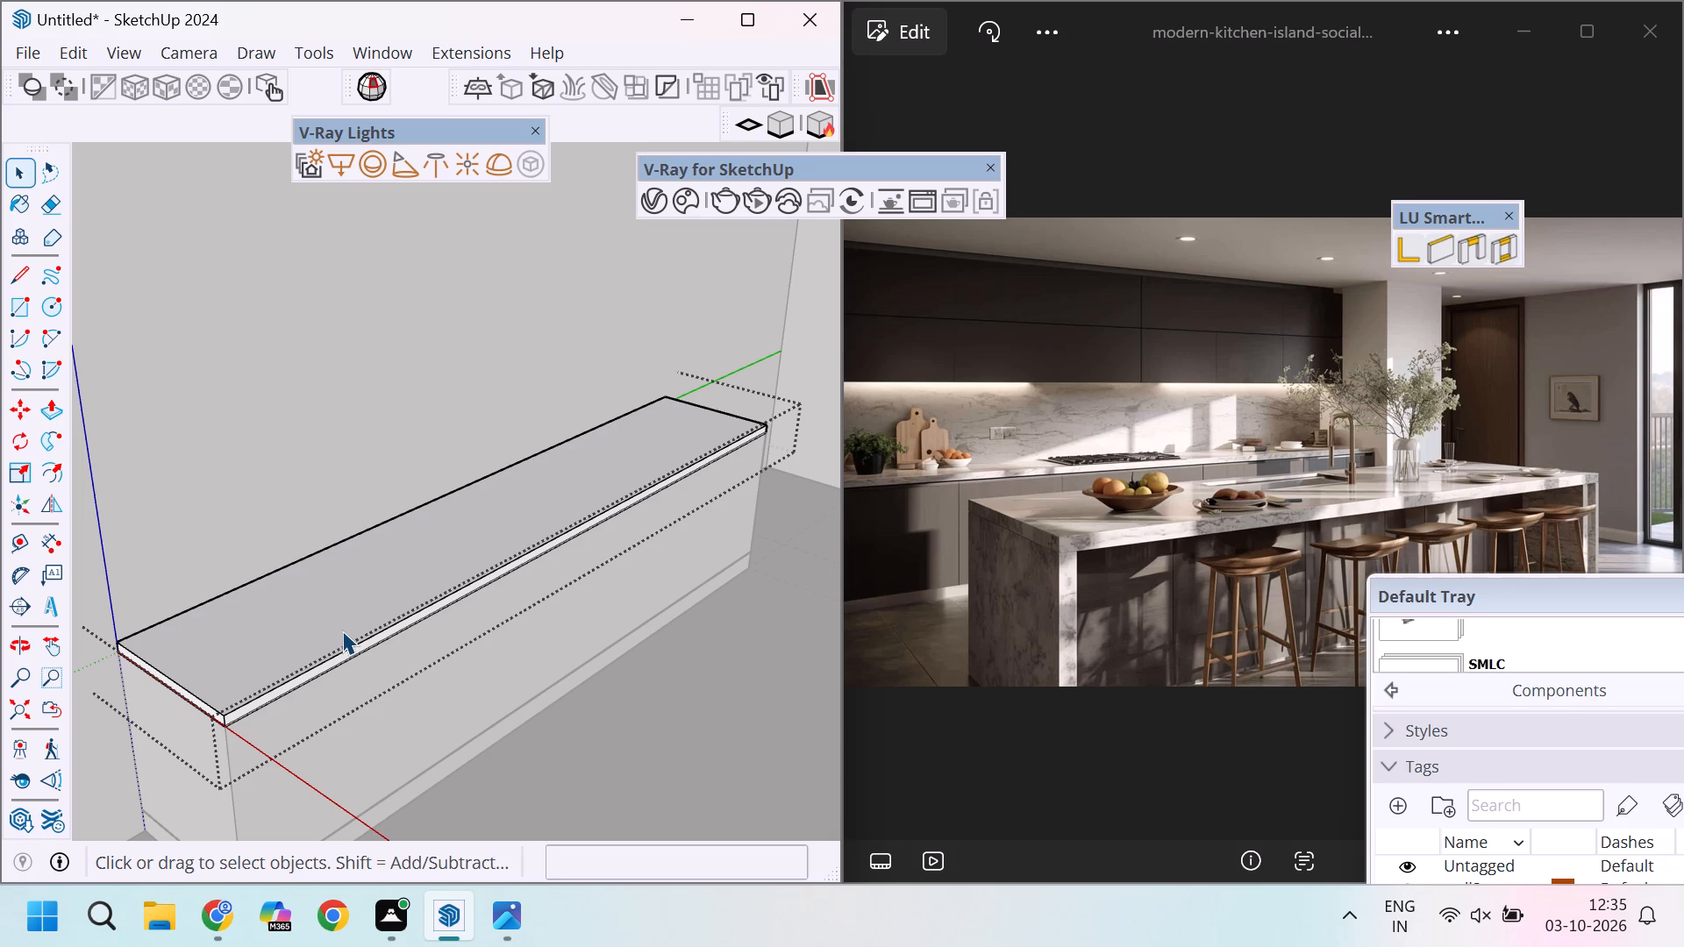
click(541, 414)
Examine the countertop's edge and near corner where it meets the base cabinet body.
scroll(535, 424, down, 4)
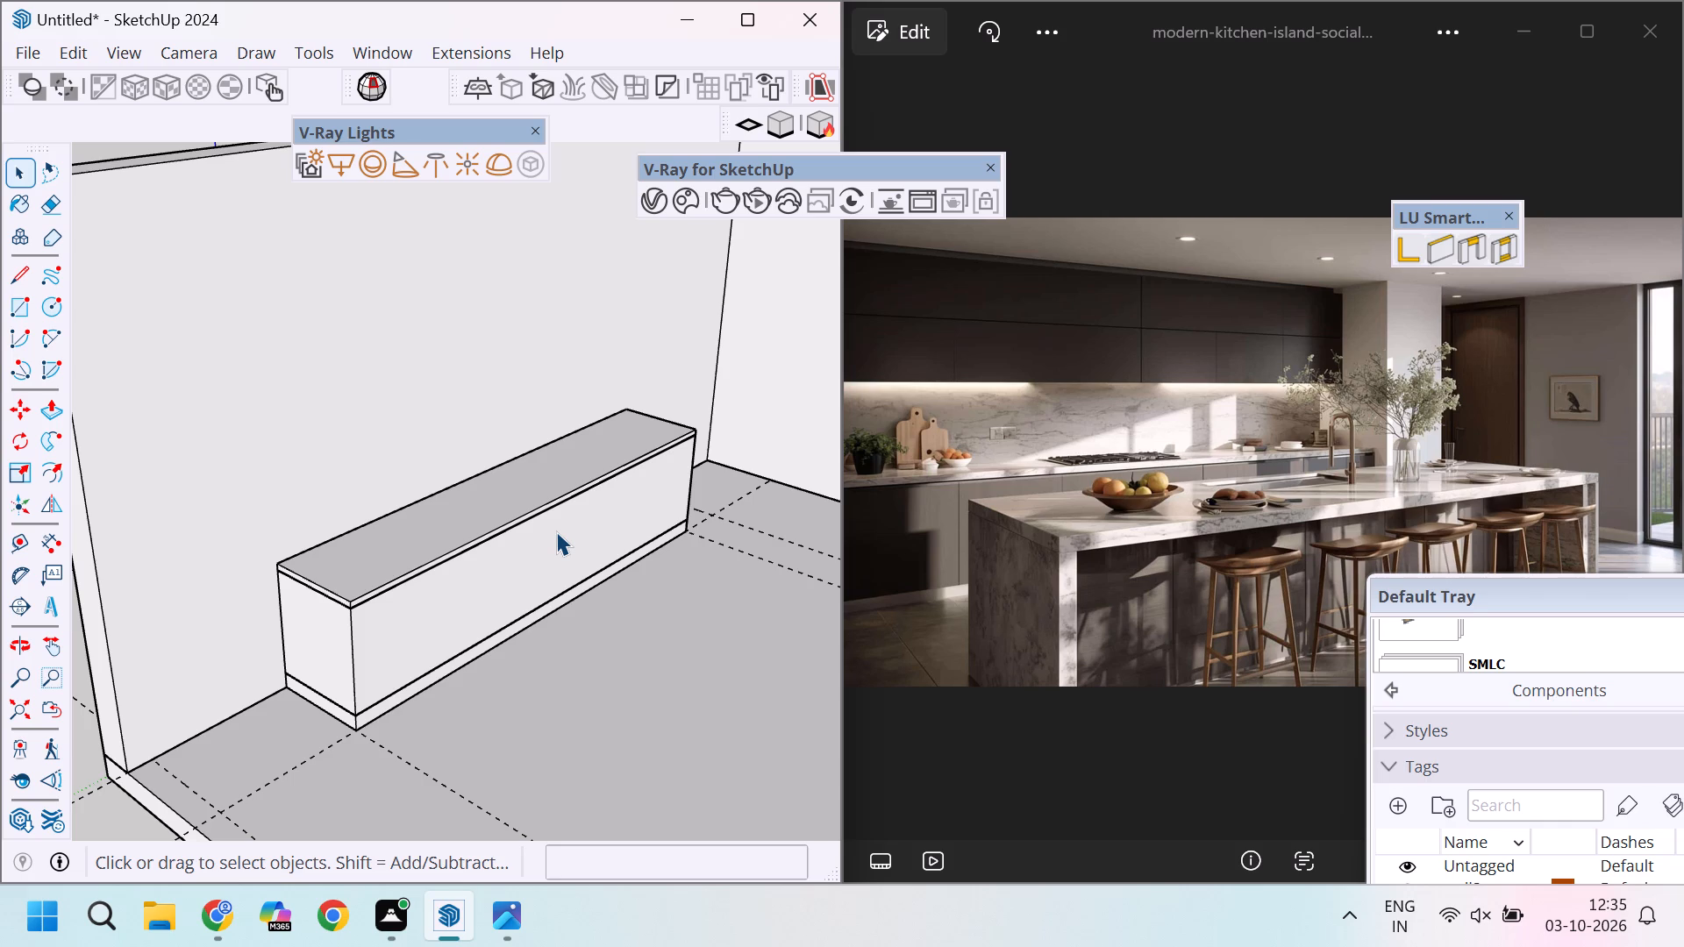
scroll(421, 548, up, 4)
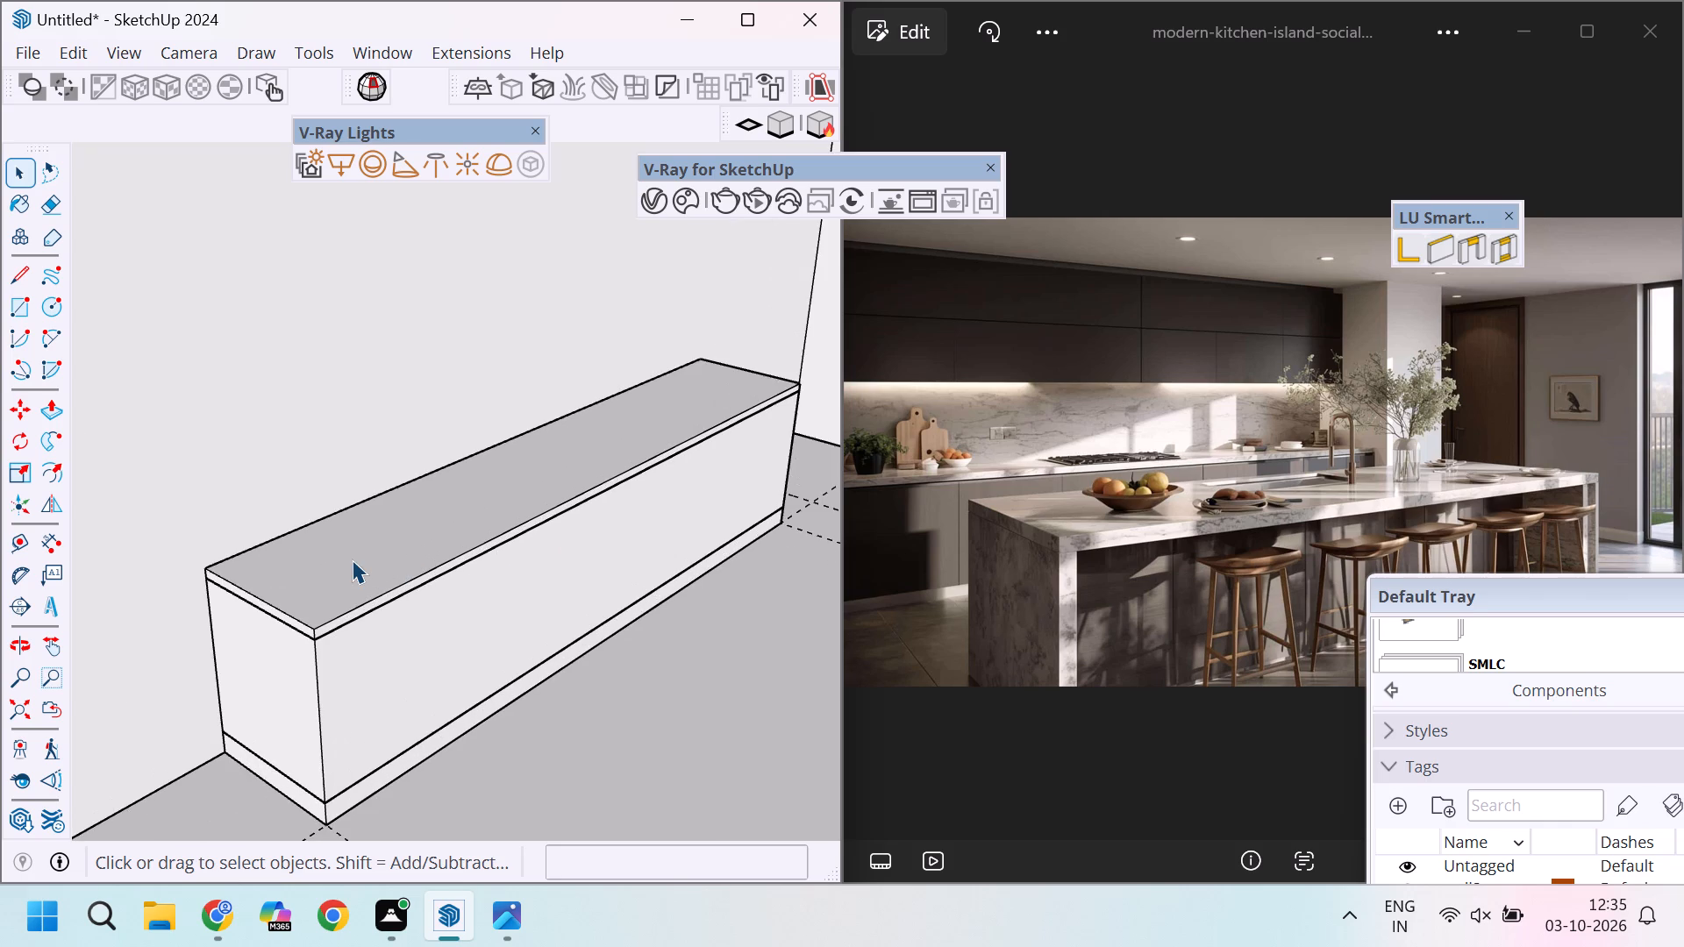
scroll(352, 559, down, 9)
scroll(285, 571, up, 7)
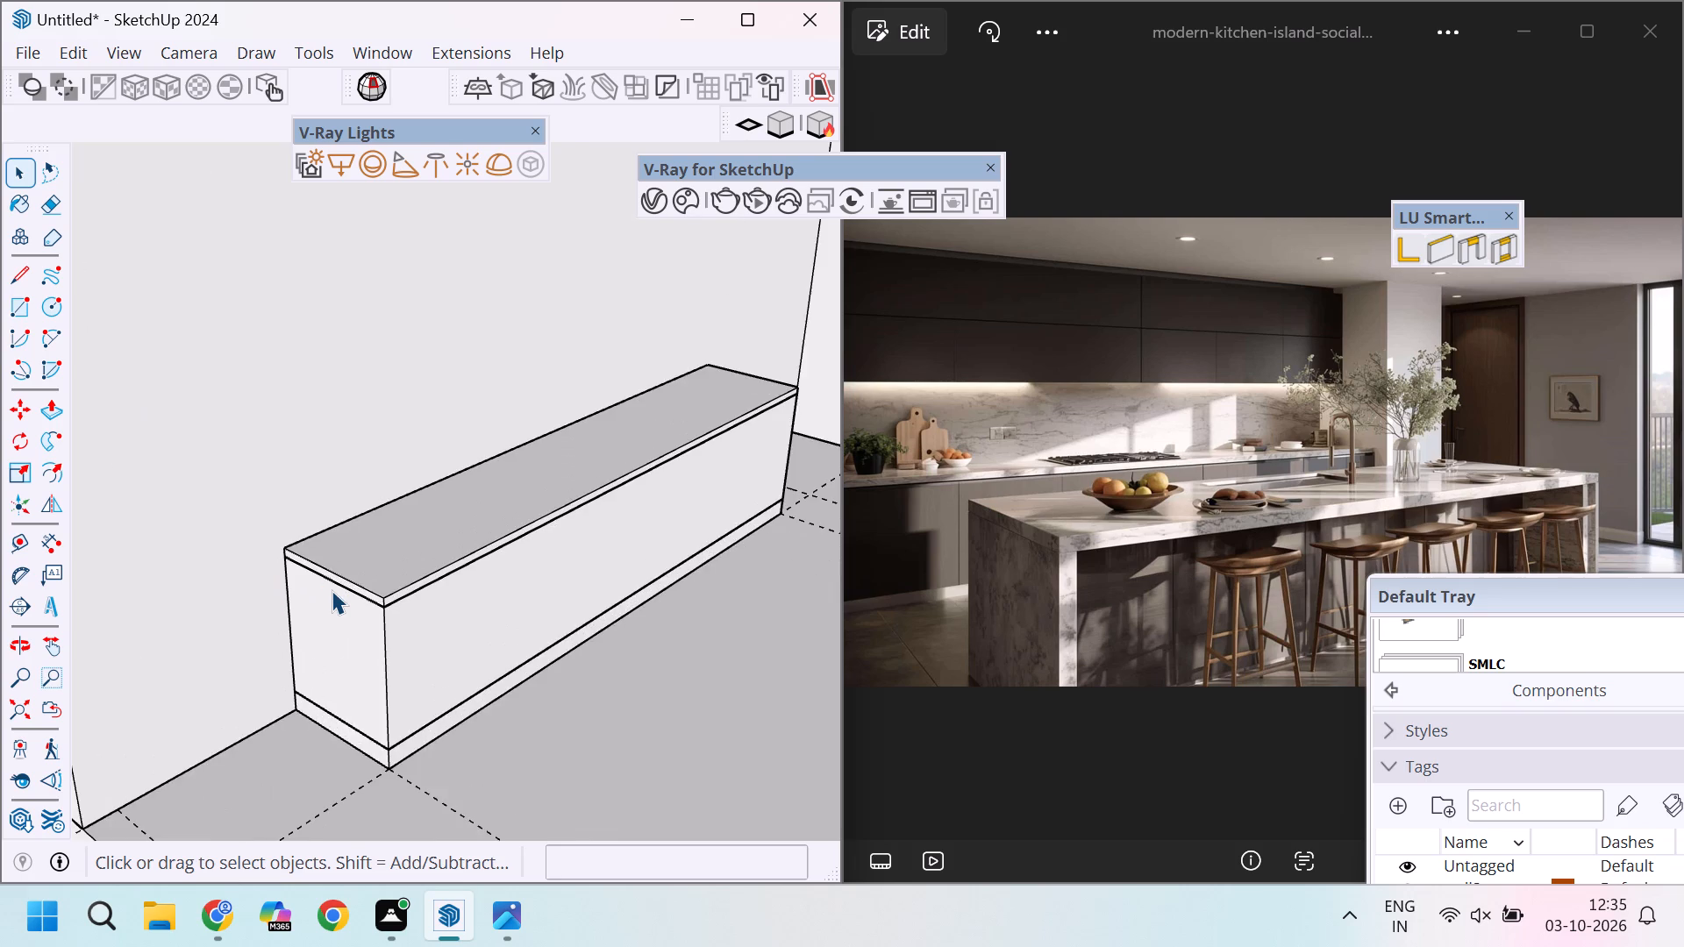
scroll(332, 590, down, 4)
scroll(332, 590, up, 5)
scroll(412, 636, up, 7)
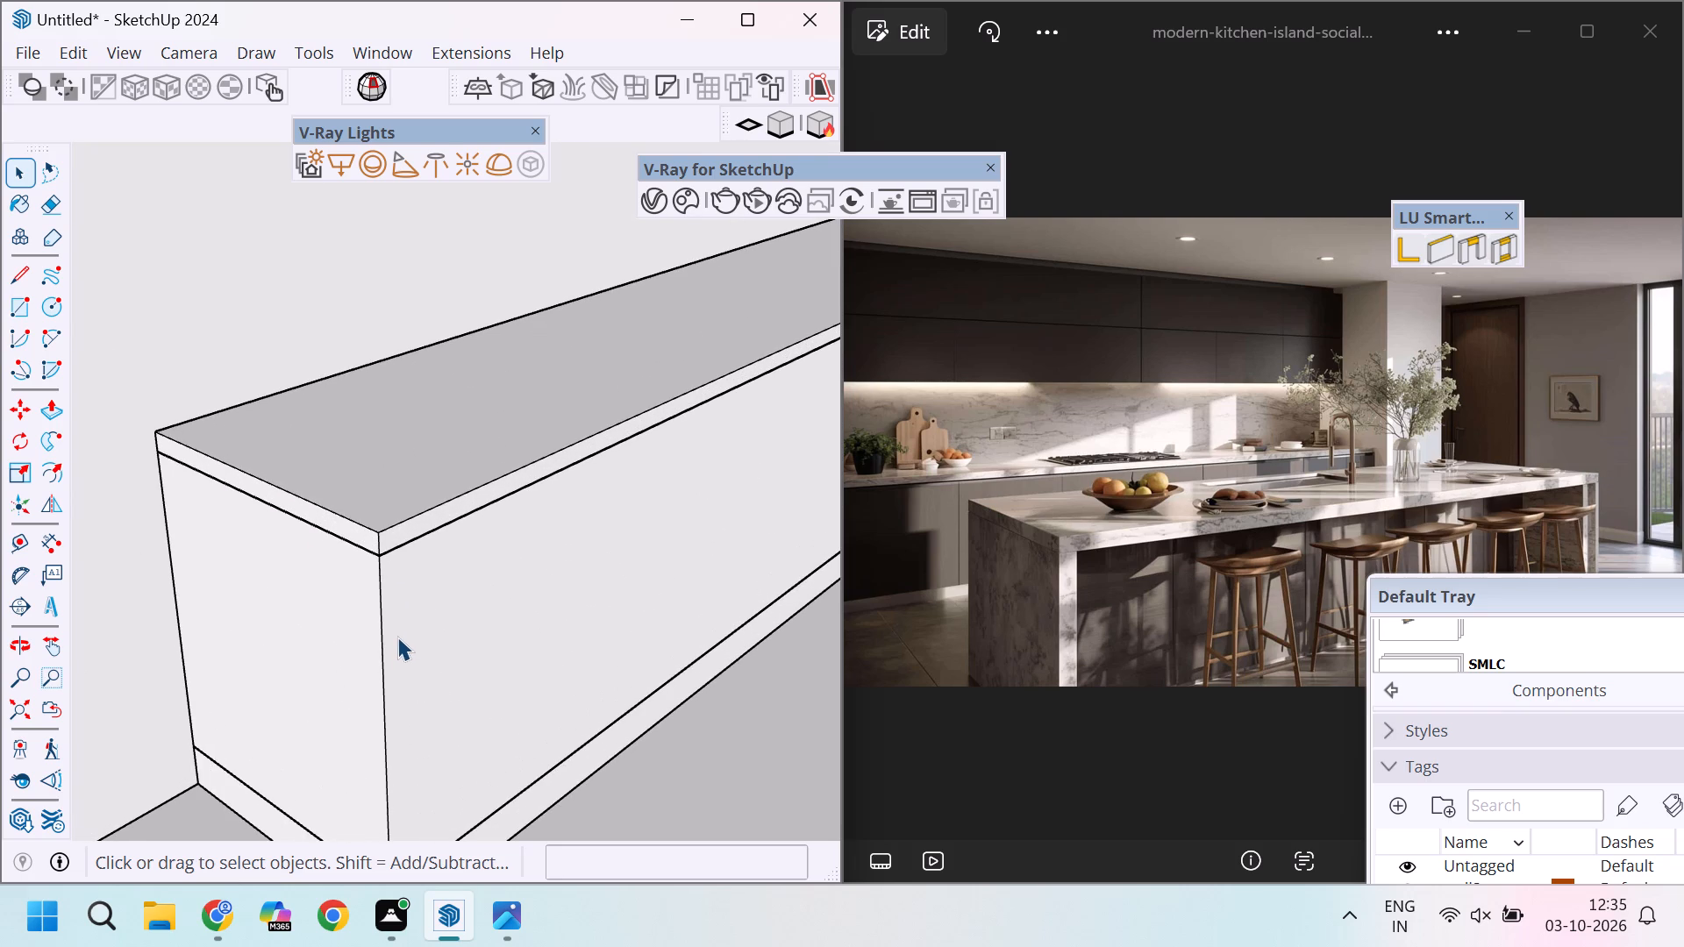
scroll(391, 637, down, 4)
scroll(367, 607, up, 3)
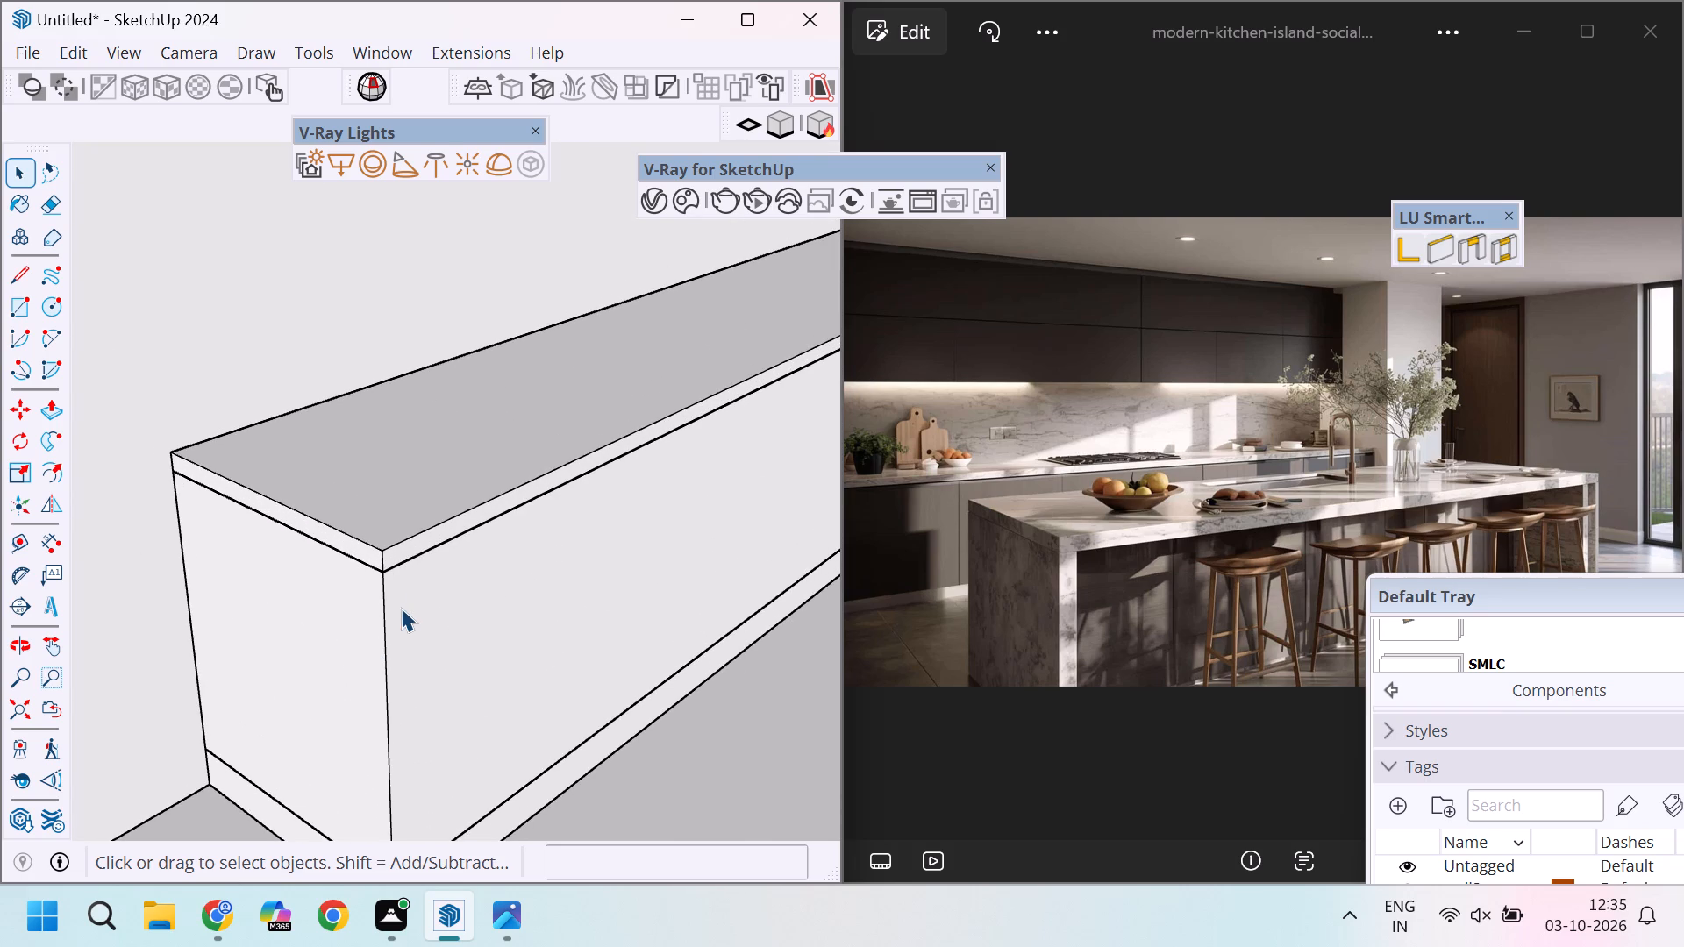
scroll(385, 602, up, 4)
middle_drag(417, 587, 246, 439)
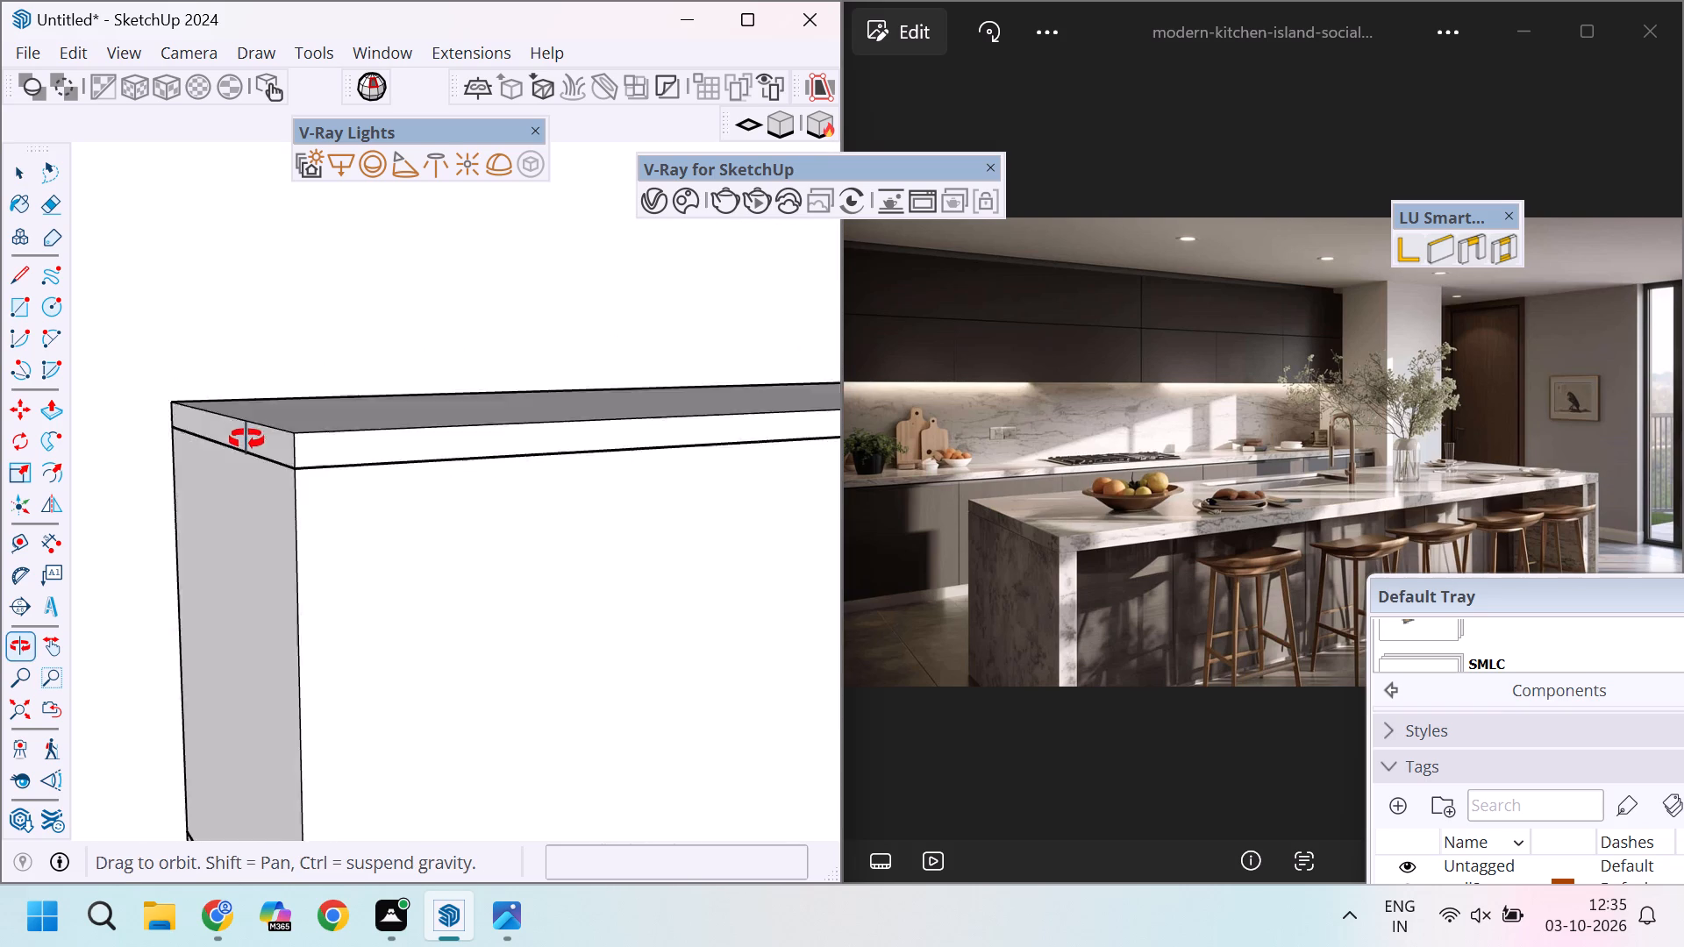
middle_drag(246, 439, 191, 368)
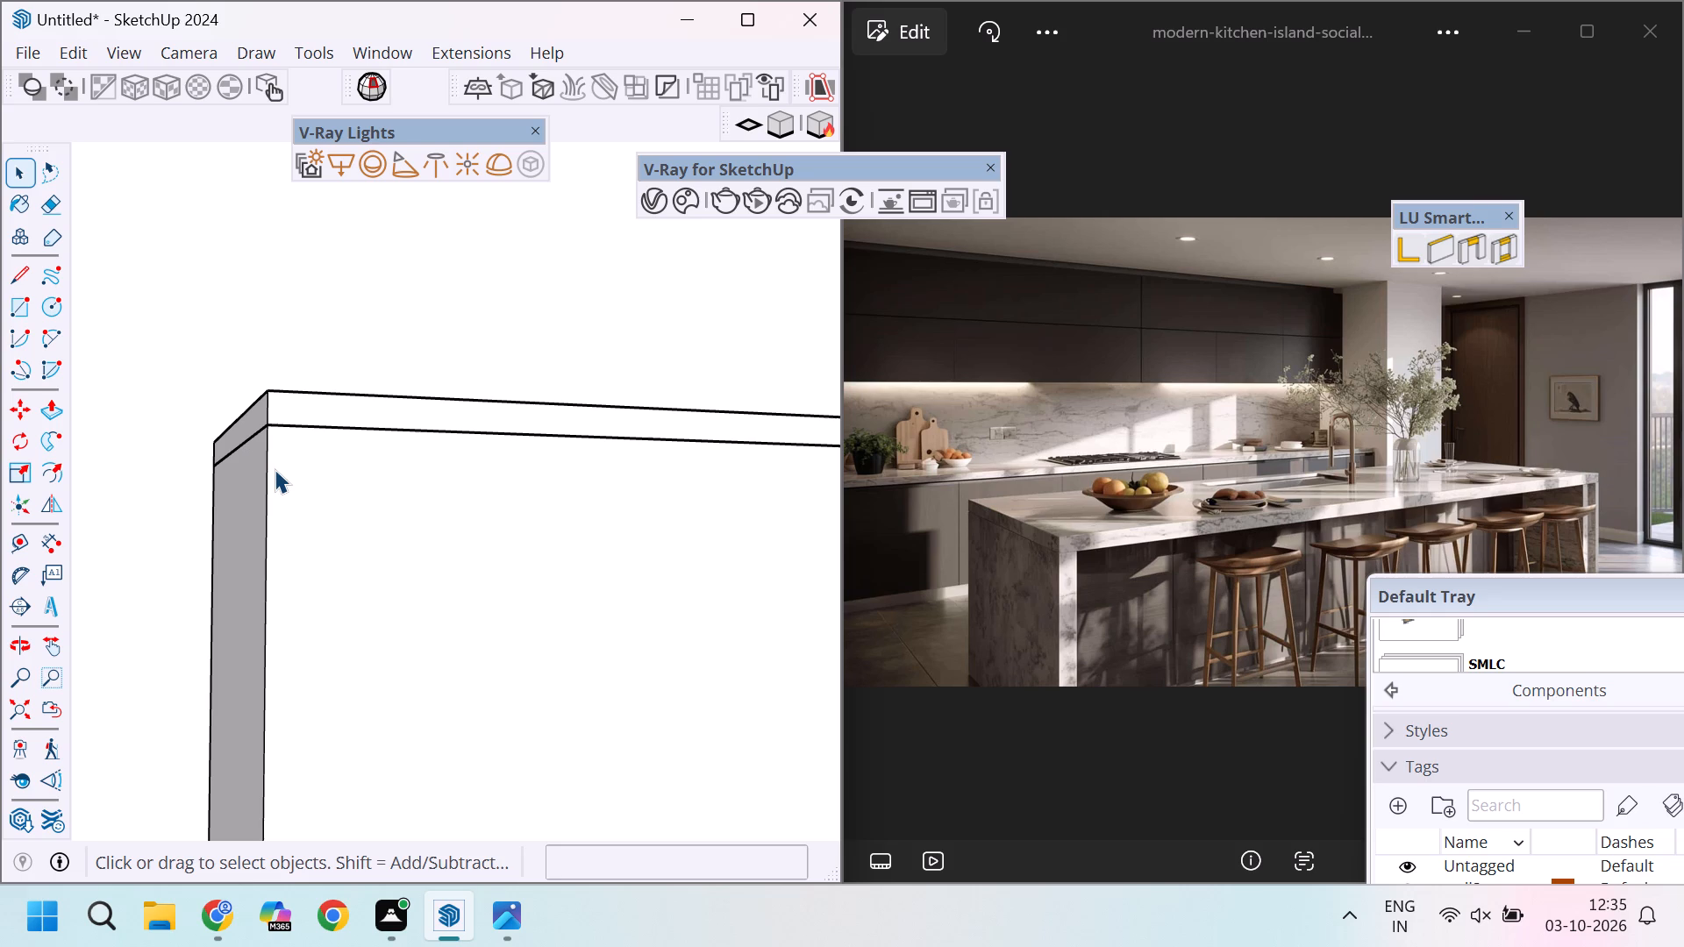
scroll(292, 468, down, 1)
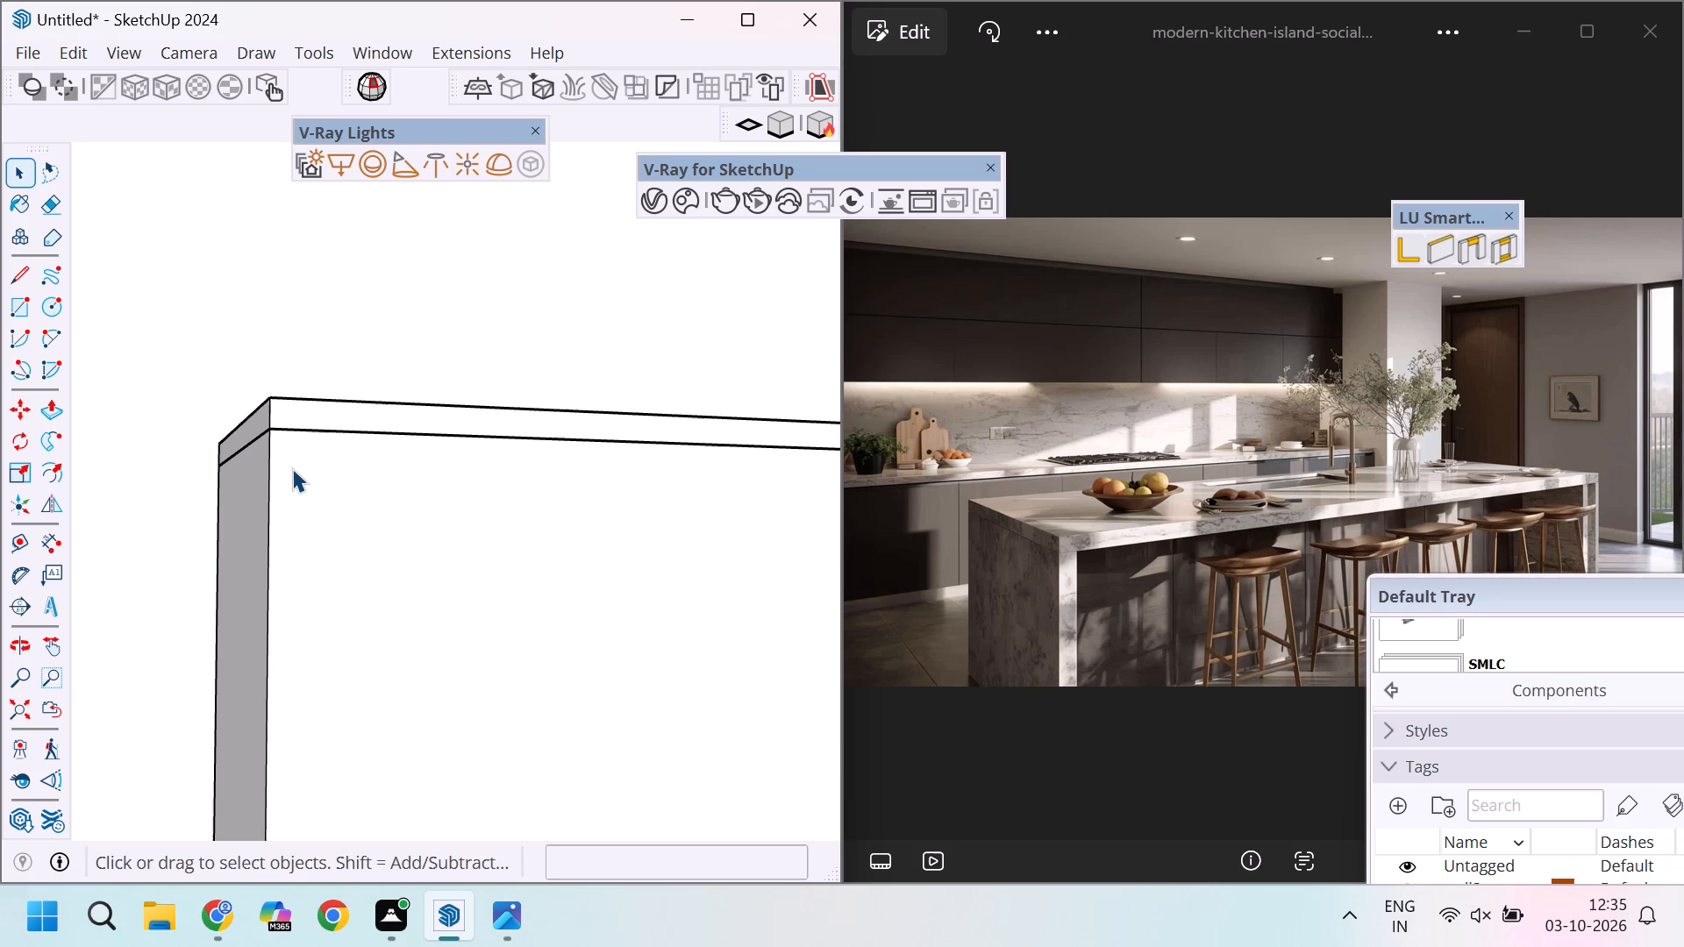
Examine the base cabinet run with its plinth and countertop, from close up and from across the room.
scroll(253, 452, down, 9)
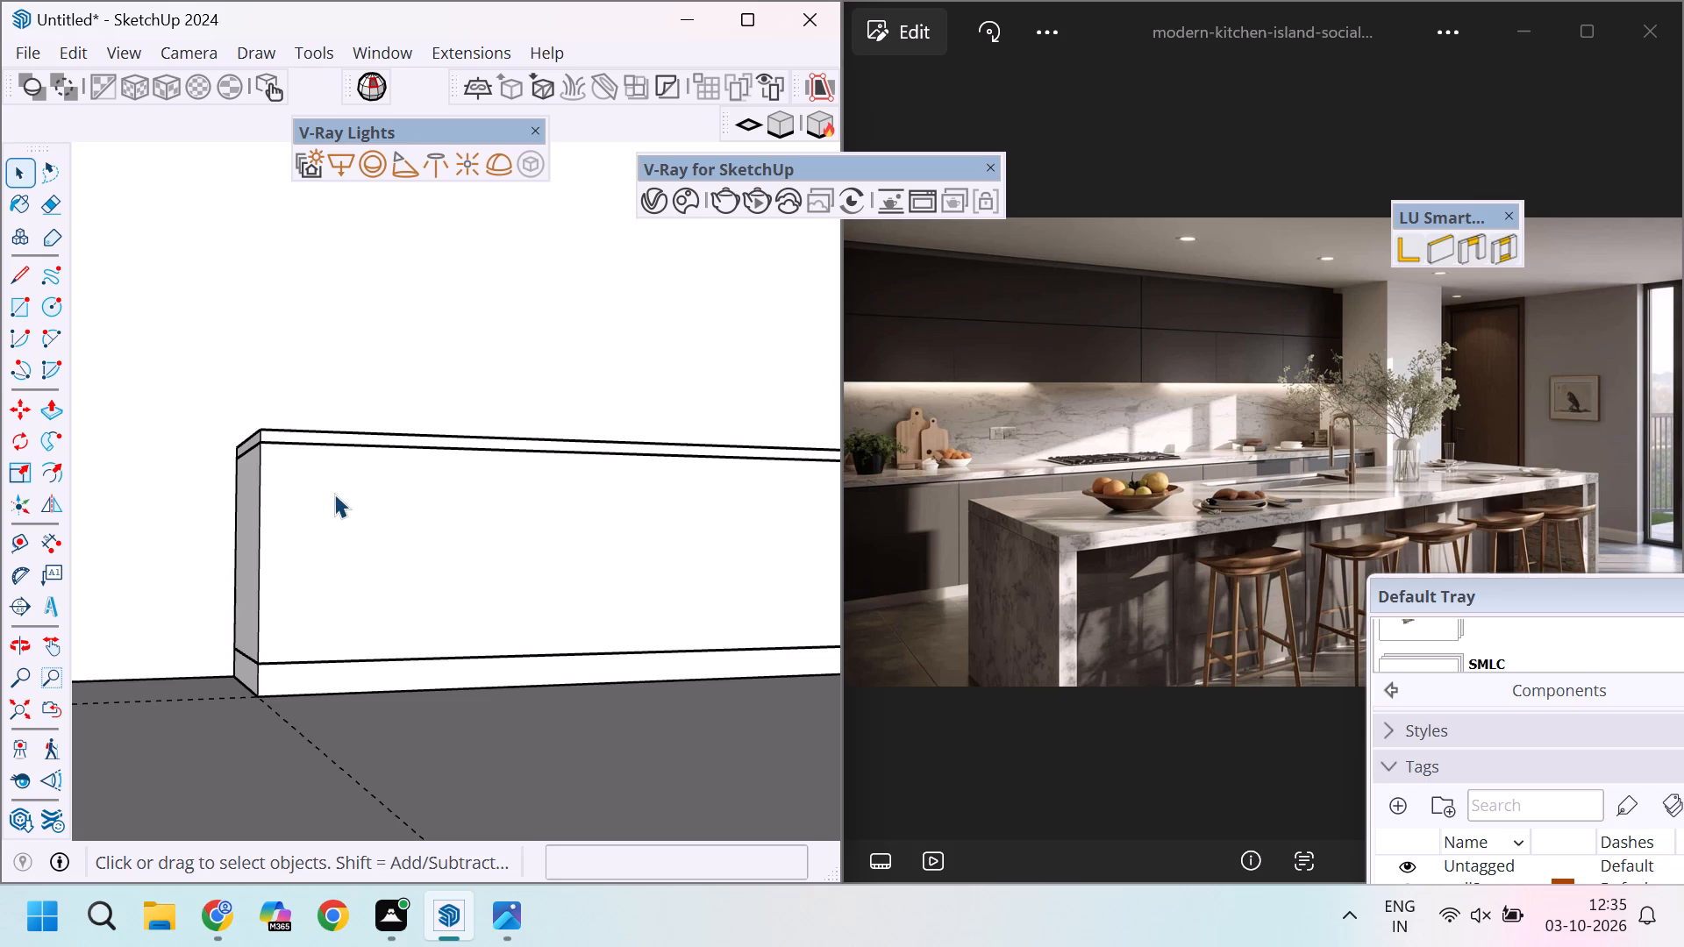
scroll(334, 494, up, 4)
scroll(326, 494, down, 9)
scroll(306, 494, down, 13)
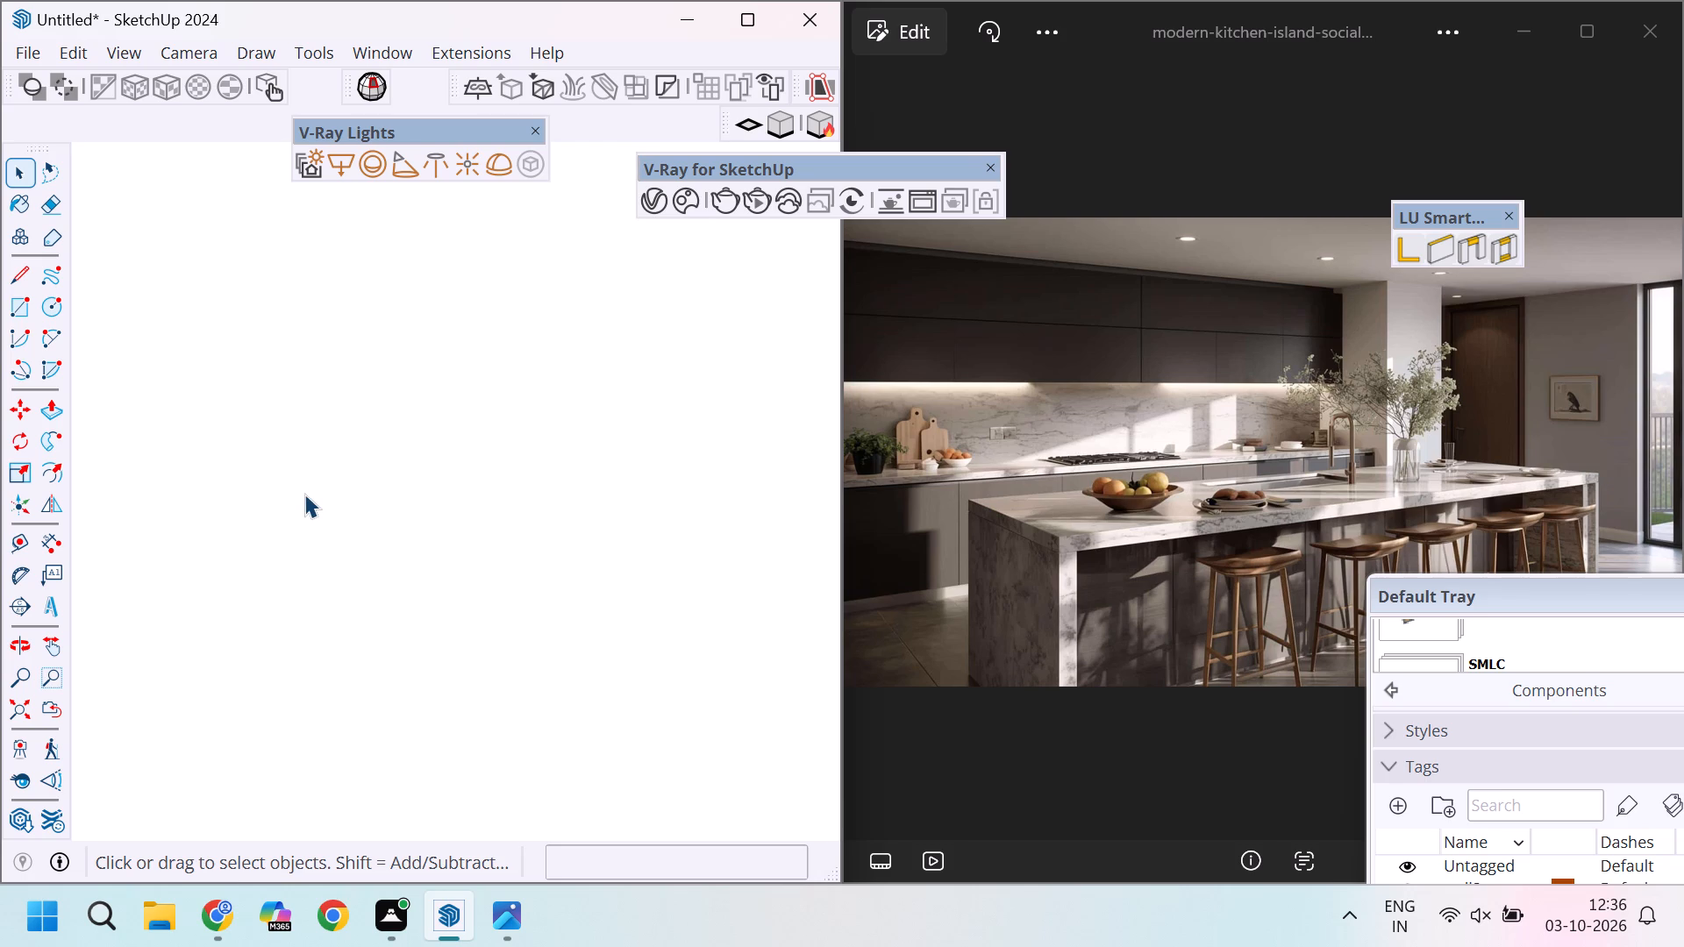
scroll(304, 494, down, 20)
scroll(304, 494, down, 20)
scroll(304, 494, down, 5)
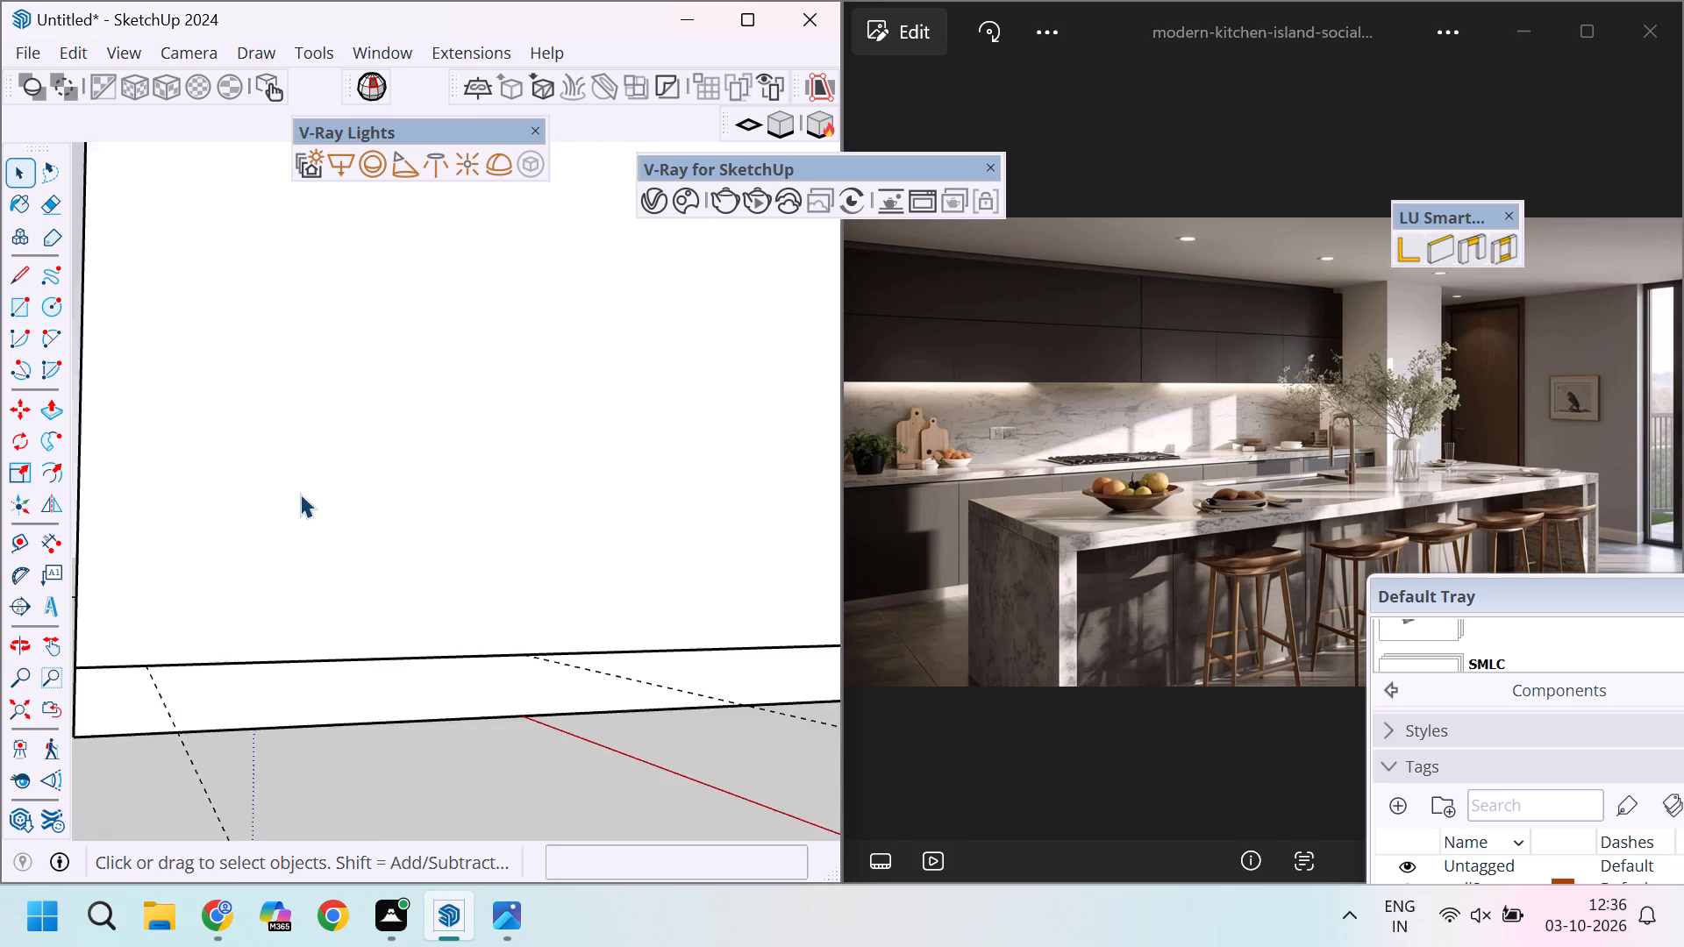
scroll(300, 494, down, 11)
middle_drag(229, 473, 363, 648)
scroll(347, 601, up, 6)
scroll(342, 509, down, 2)
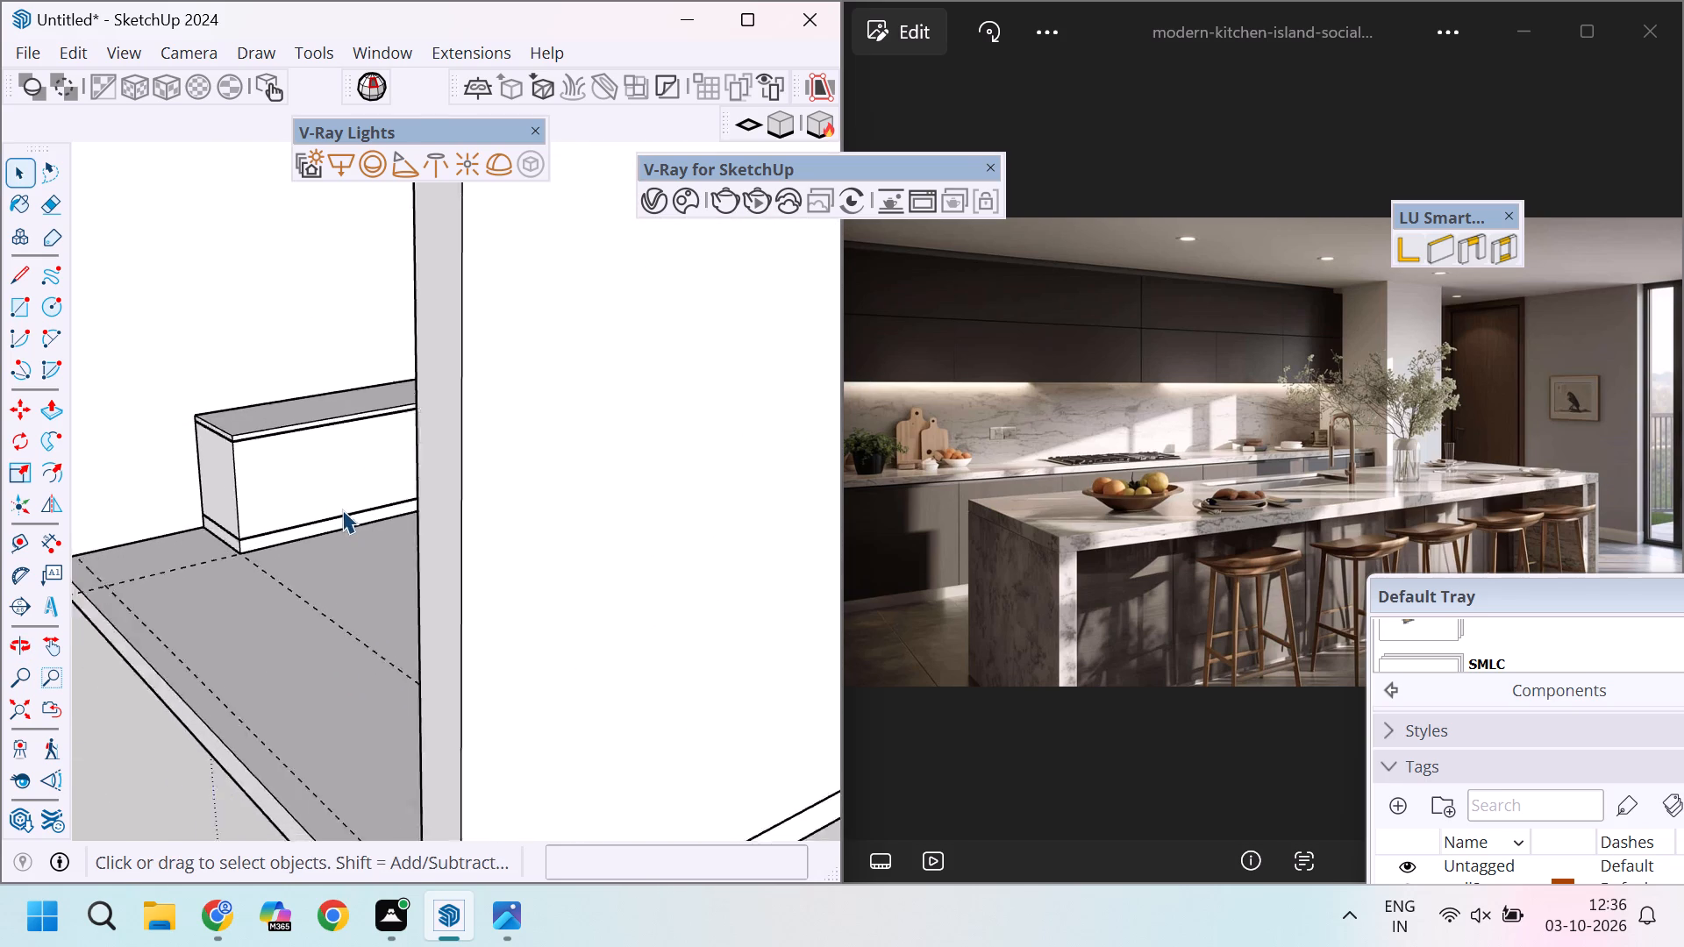
scroll(342, 509, down, 5)
middle_drag(342, 509, 484, 598)
scroll(484, 598, up, 1)
scroll(382, 508, up, 8)
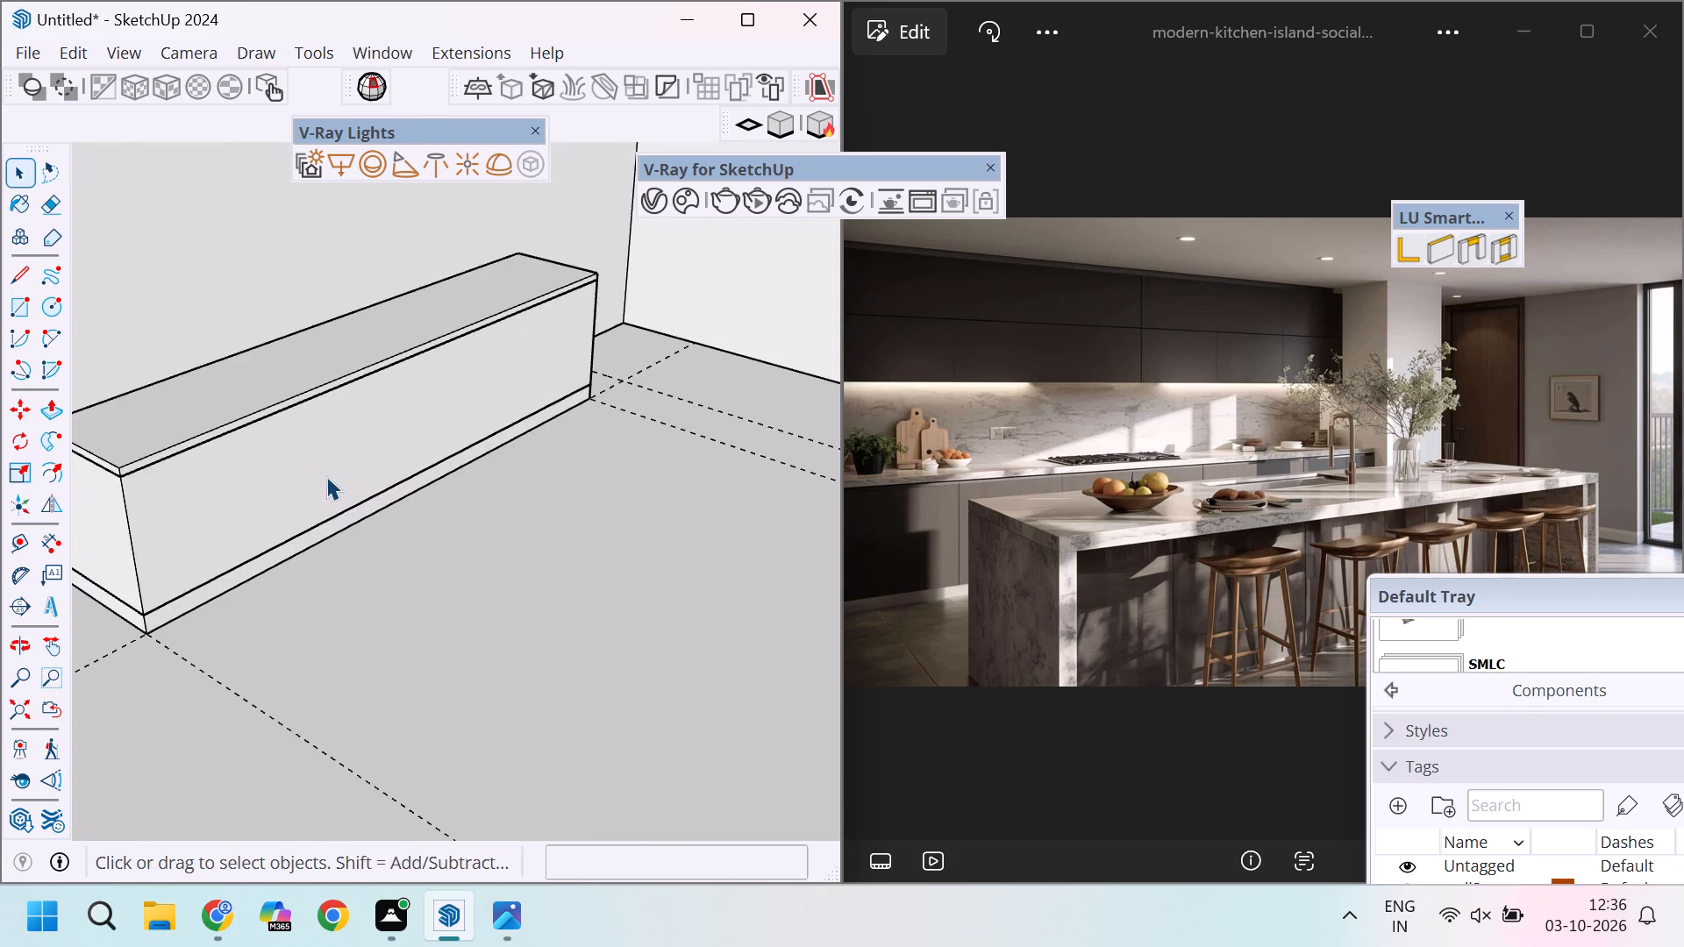
scroll(326, 476, down, 4)
scroll(326, 476, up, 2)
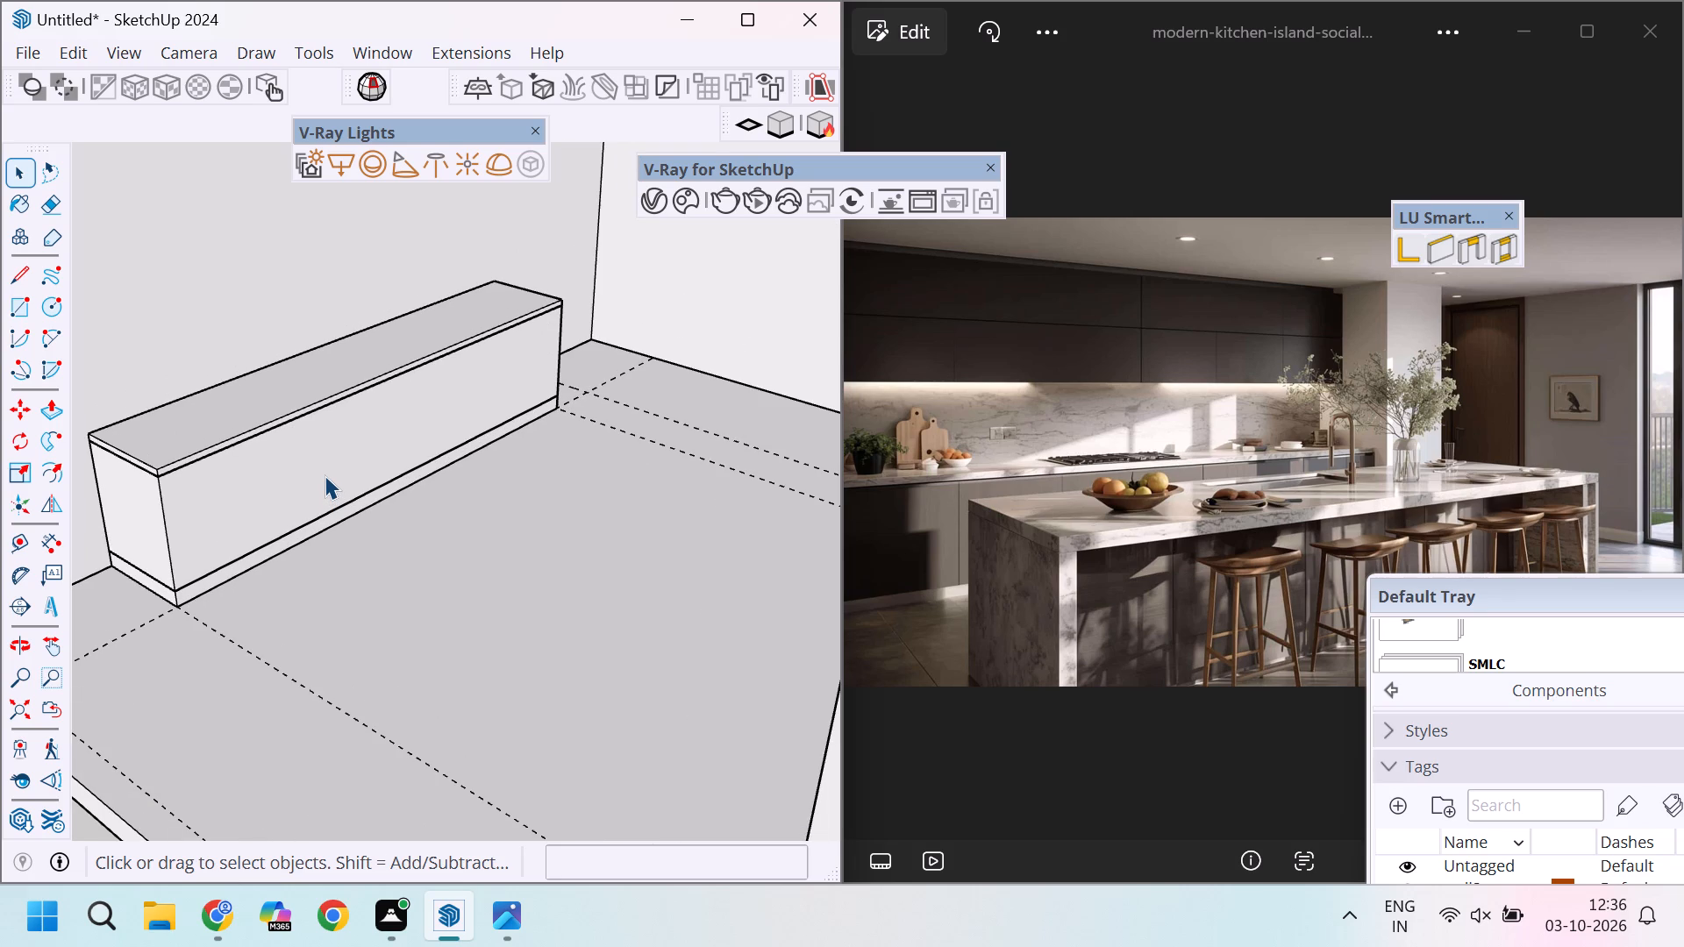
scroll(325, 475, down, 4)
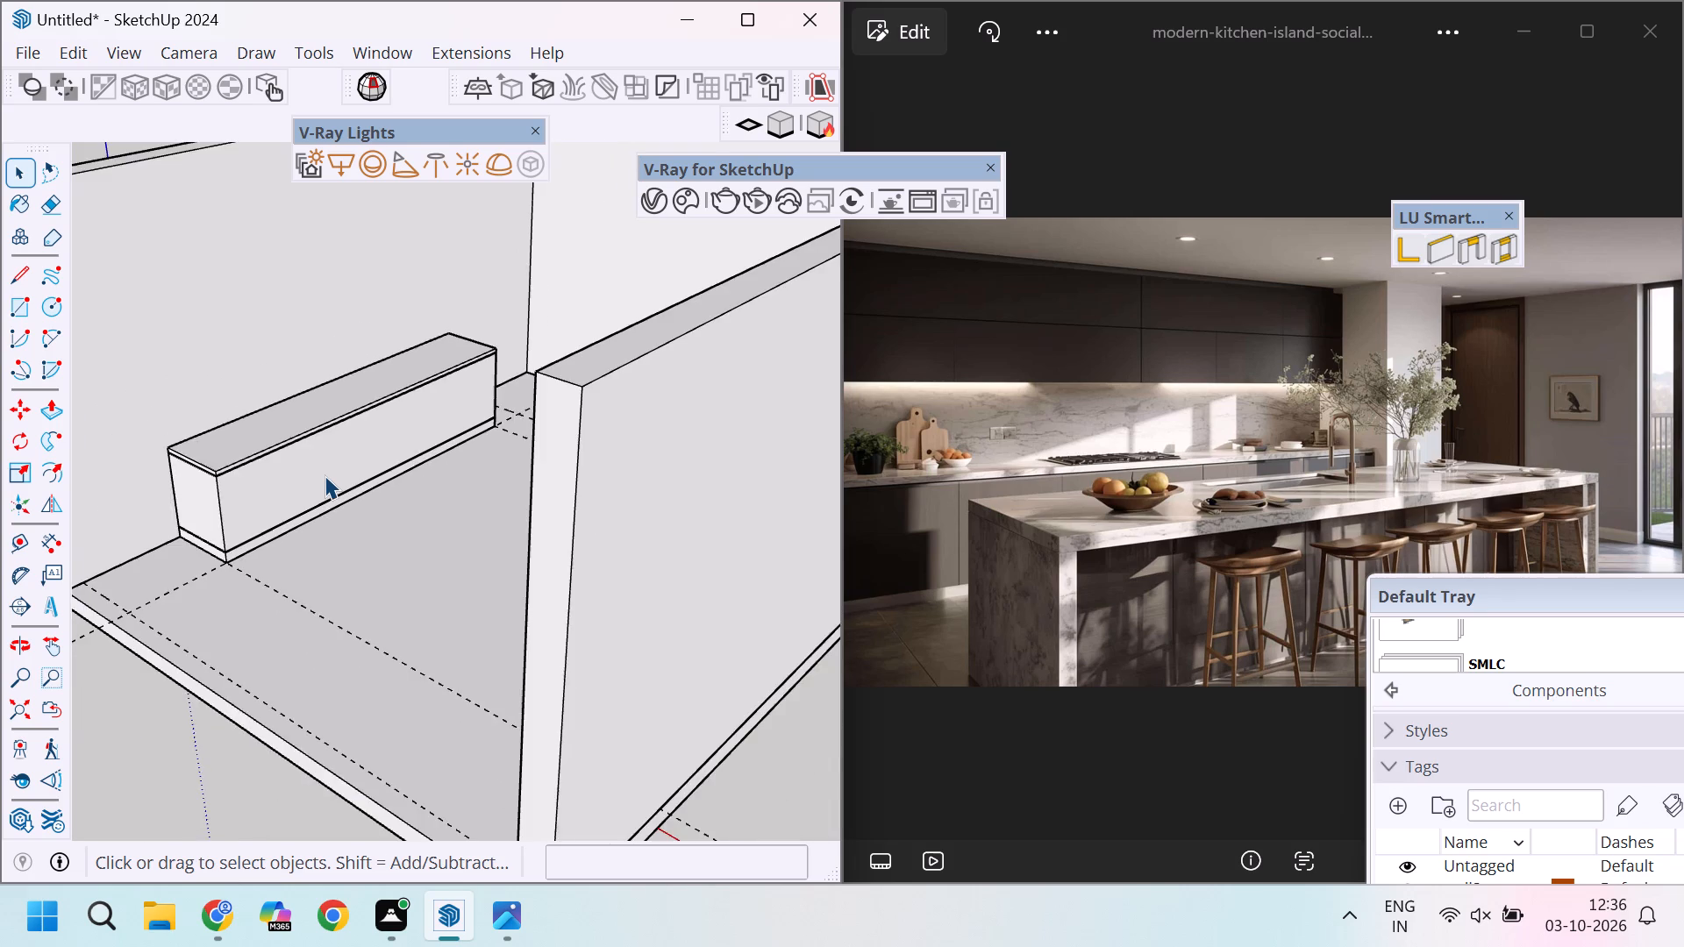
scroll(325, 475, down, 2)
scroll(325, 475, up, 8)
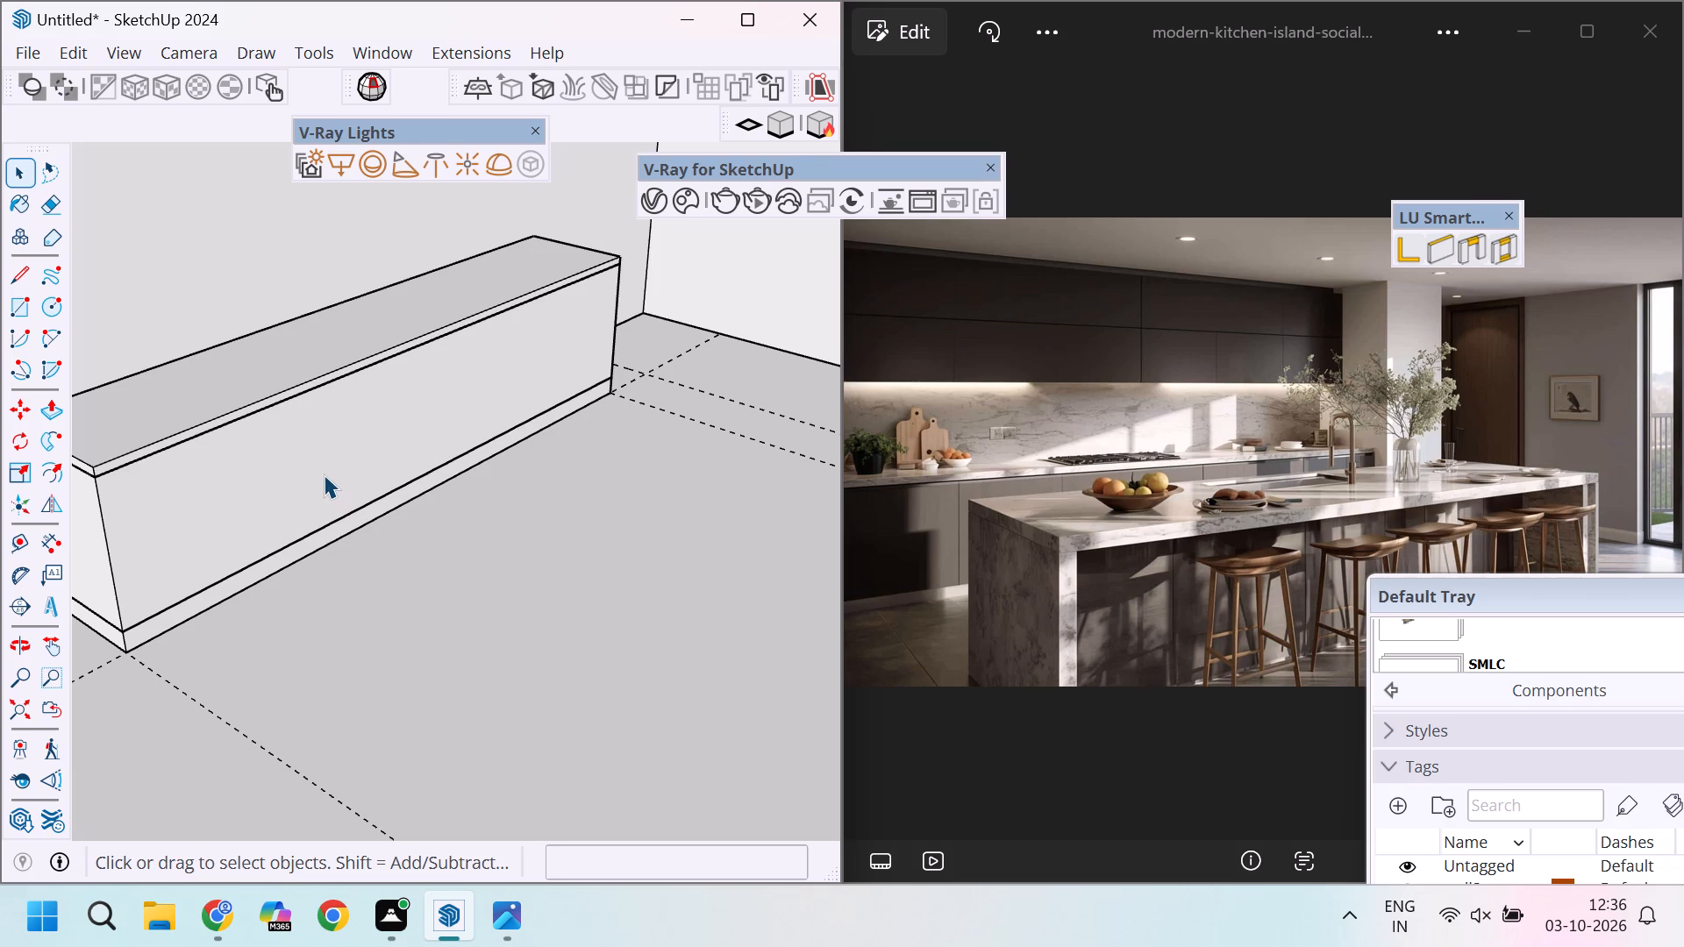
scroll(323, 473, up, 1)
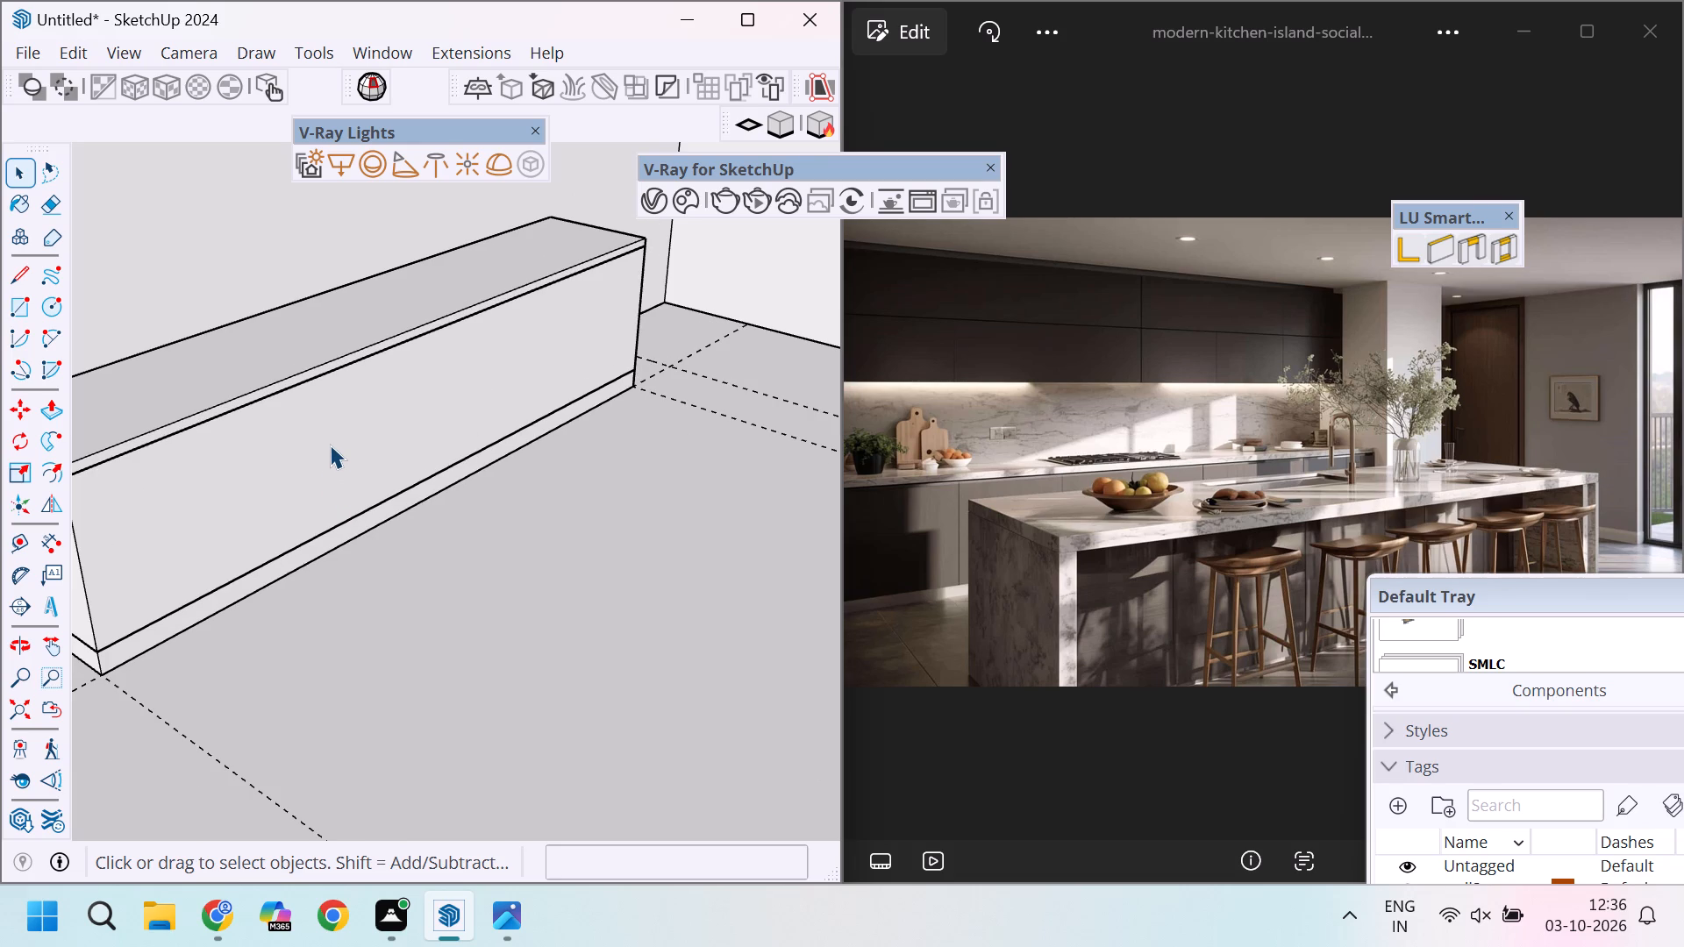
scroll(330, 445, up, 2)
scroll(377, 440, down, 6)
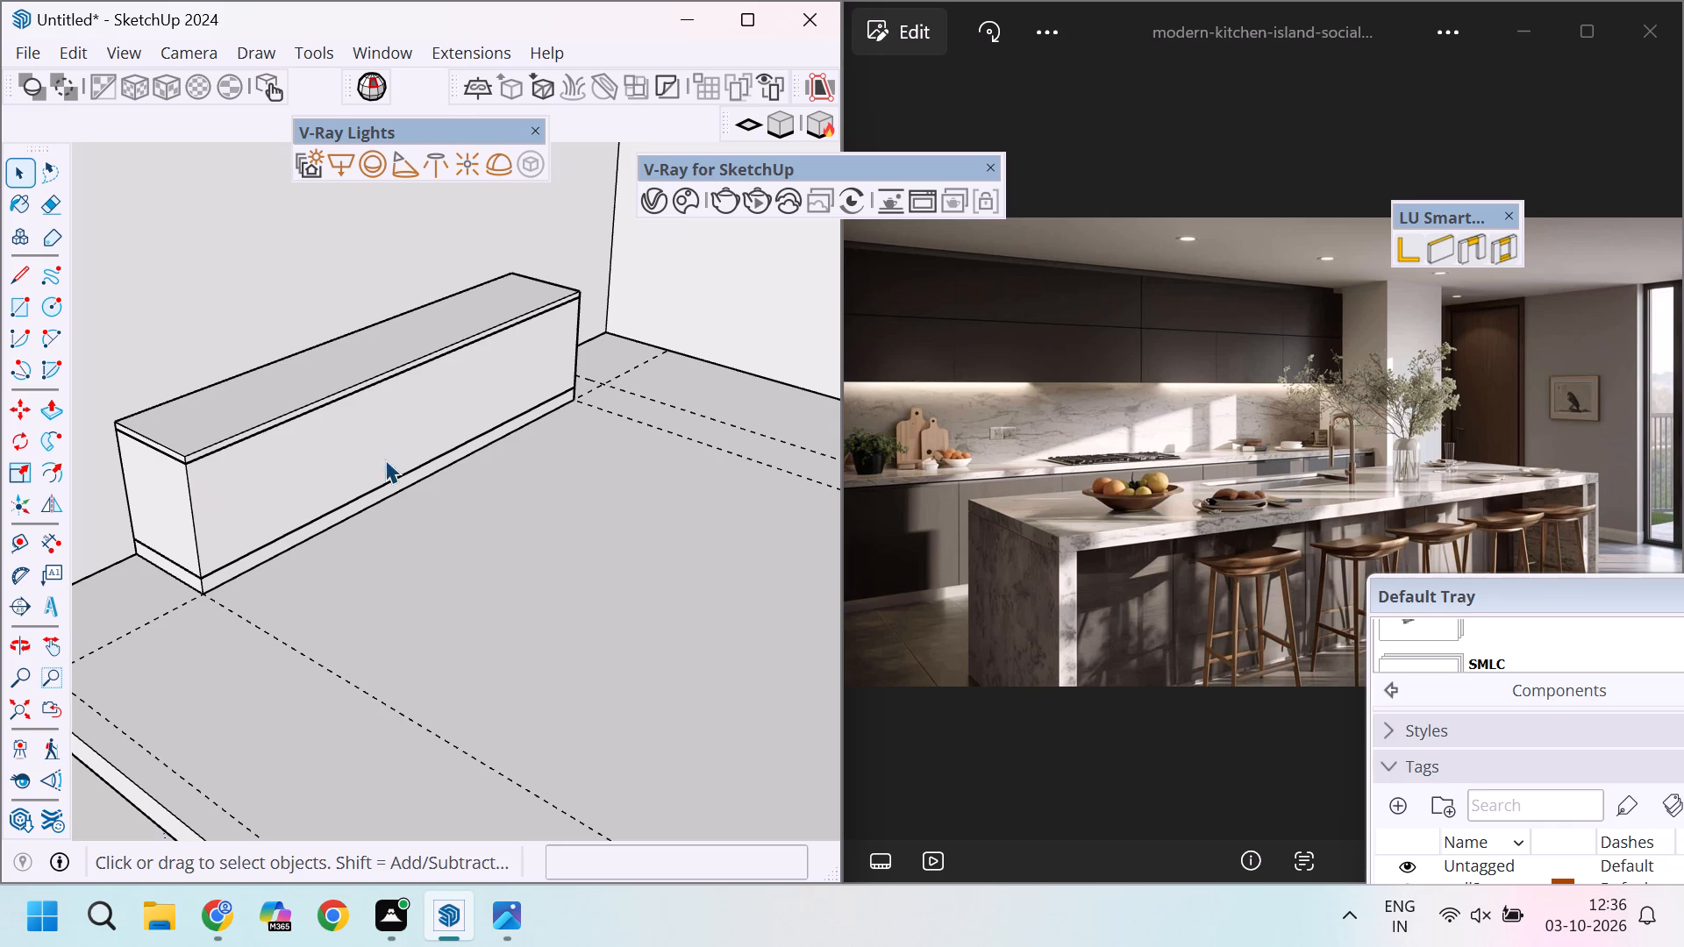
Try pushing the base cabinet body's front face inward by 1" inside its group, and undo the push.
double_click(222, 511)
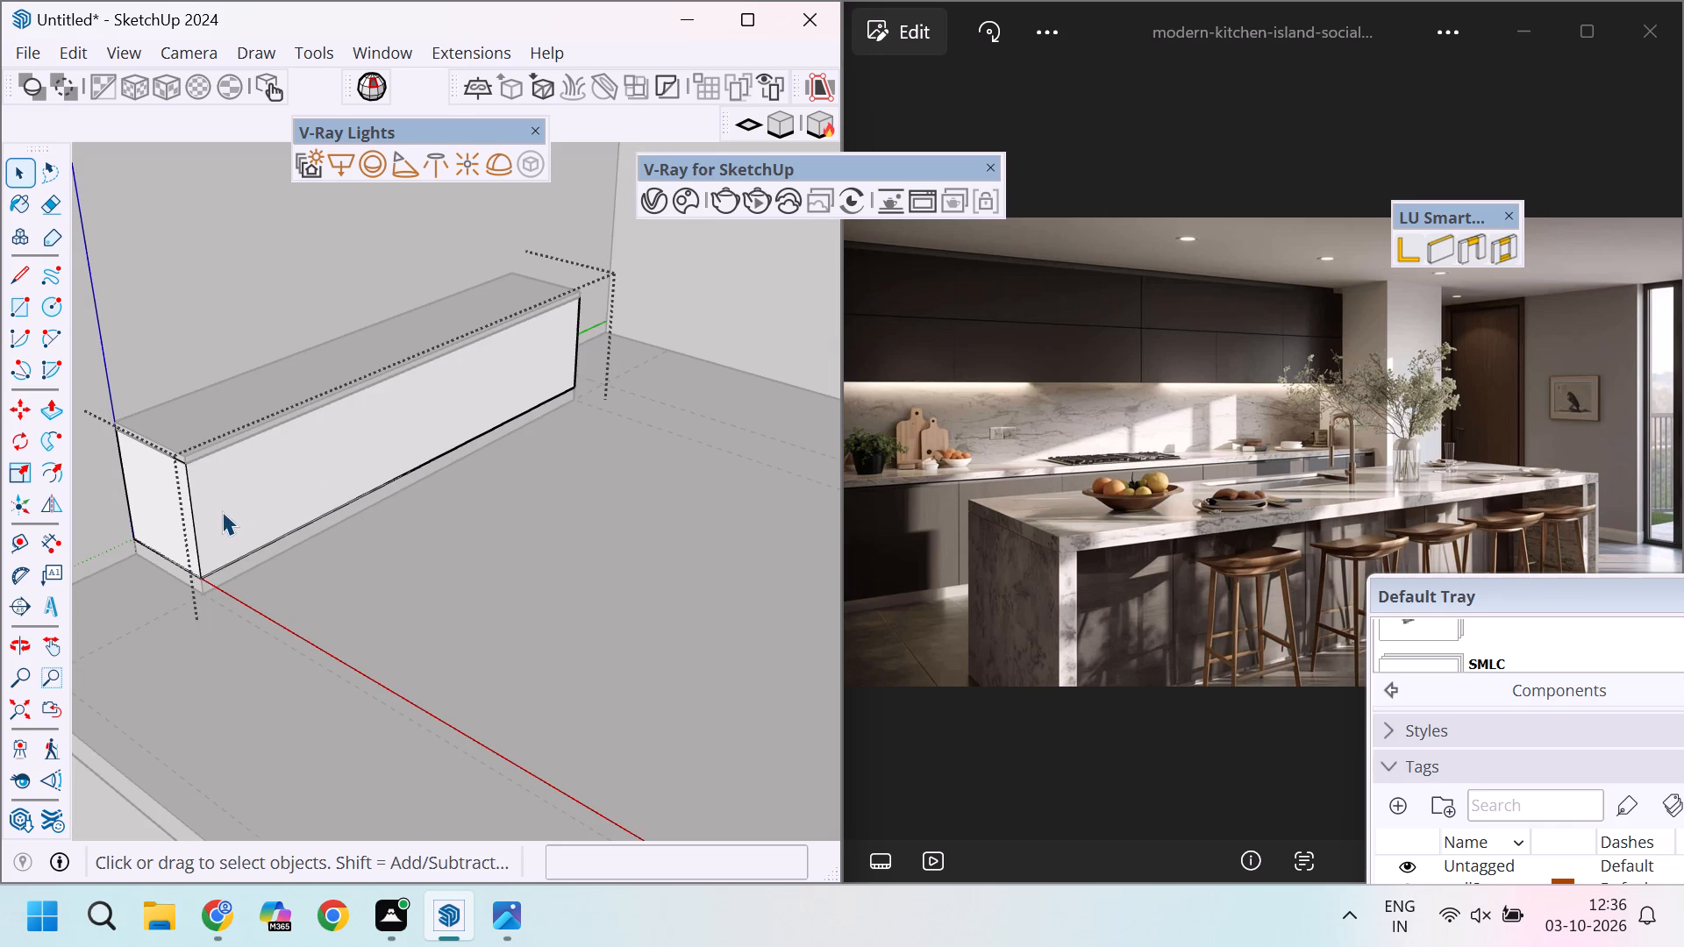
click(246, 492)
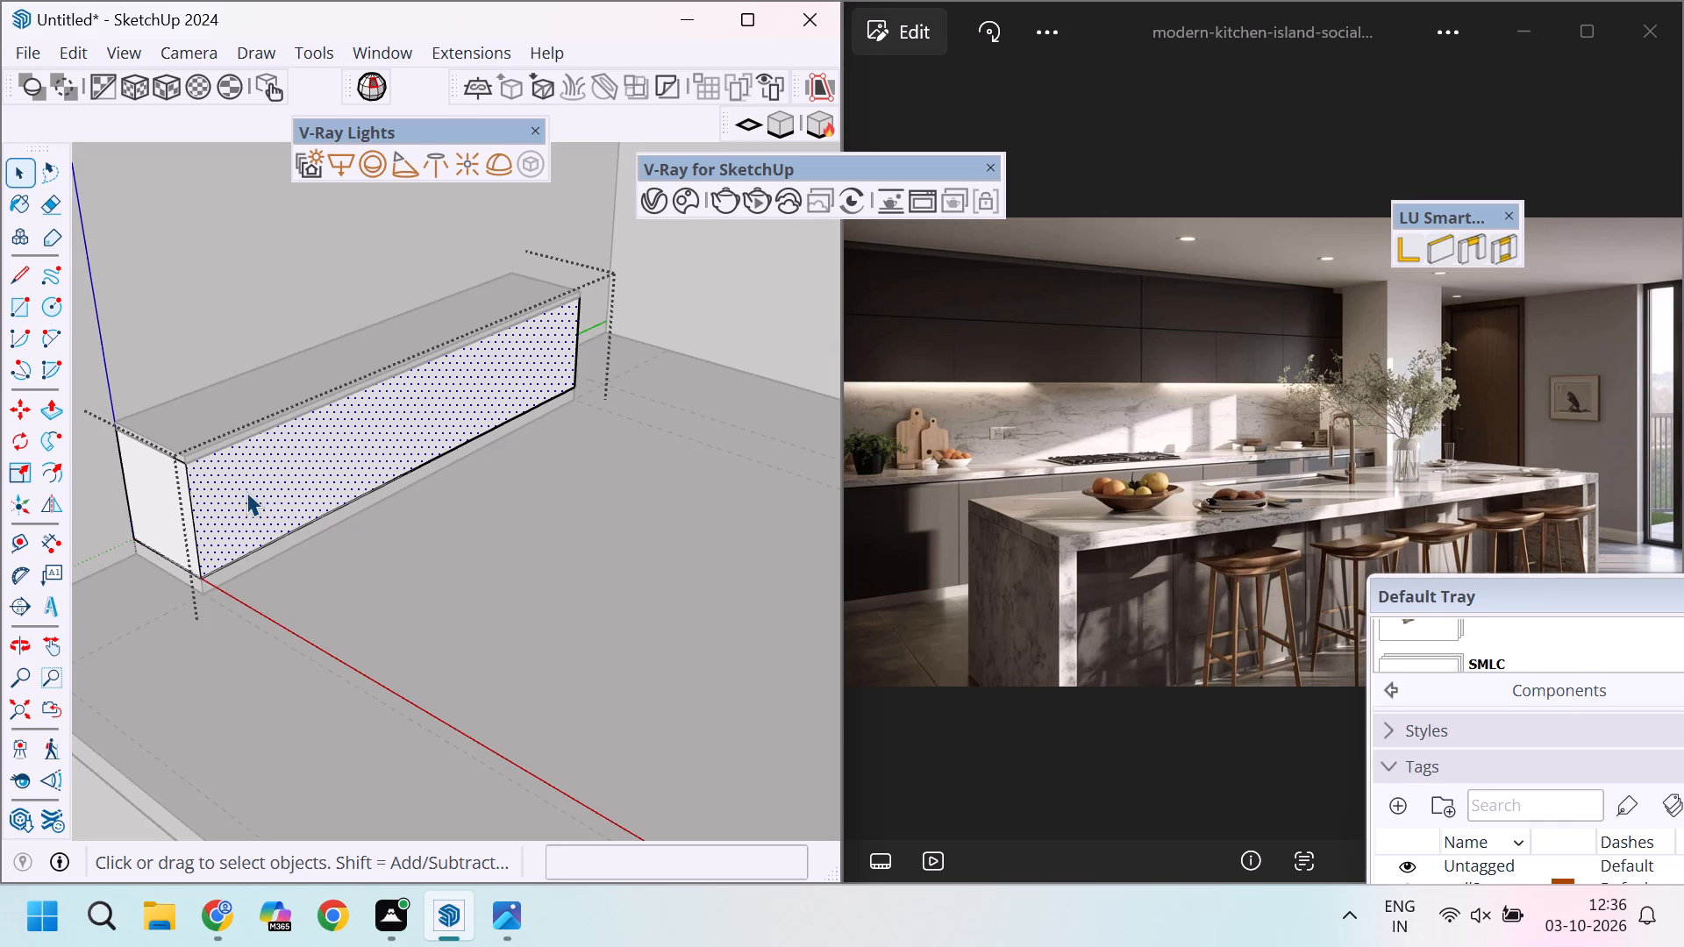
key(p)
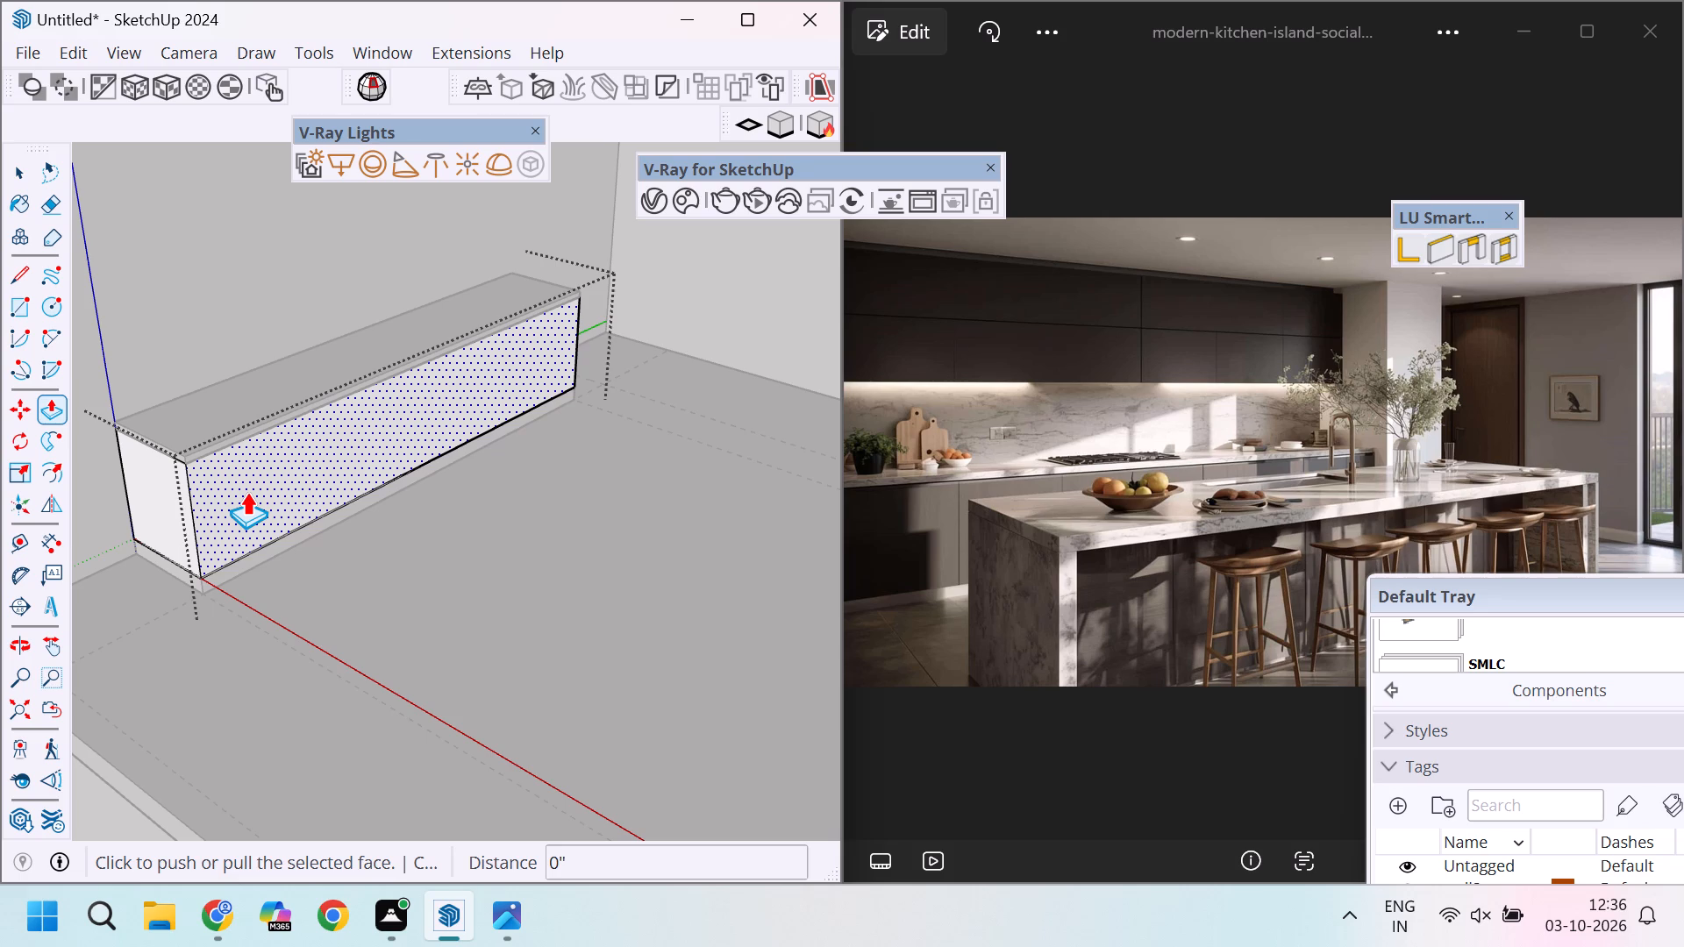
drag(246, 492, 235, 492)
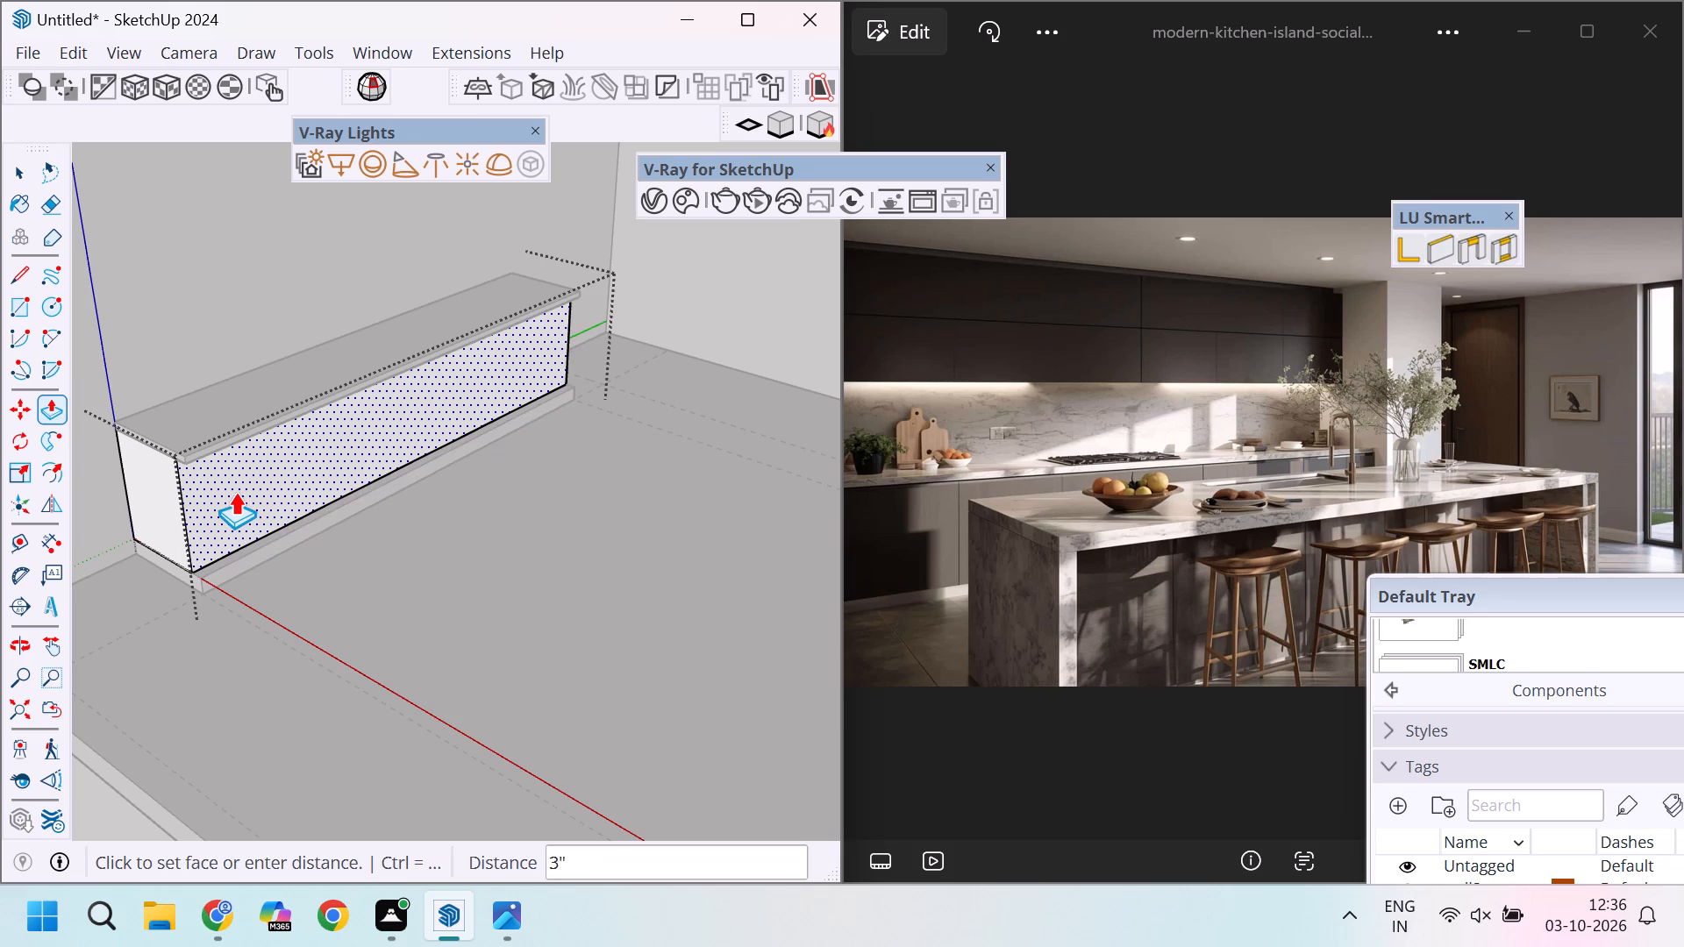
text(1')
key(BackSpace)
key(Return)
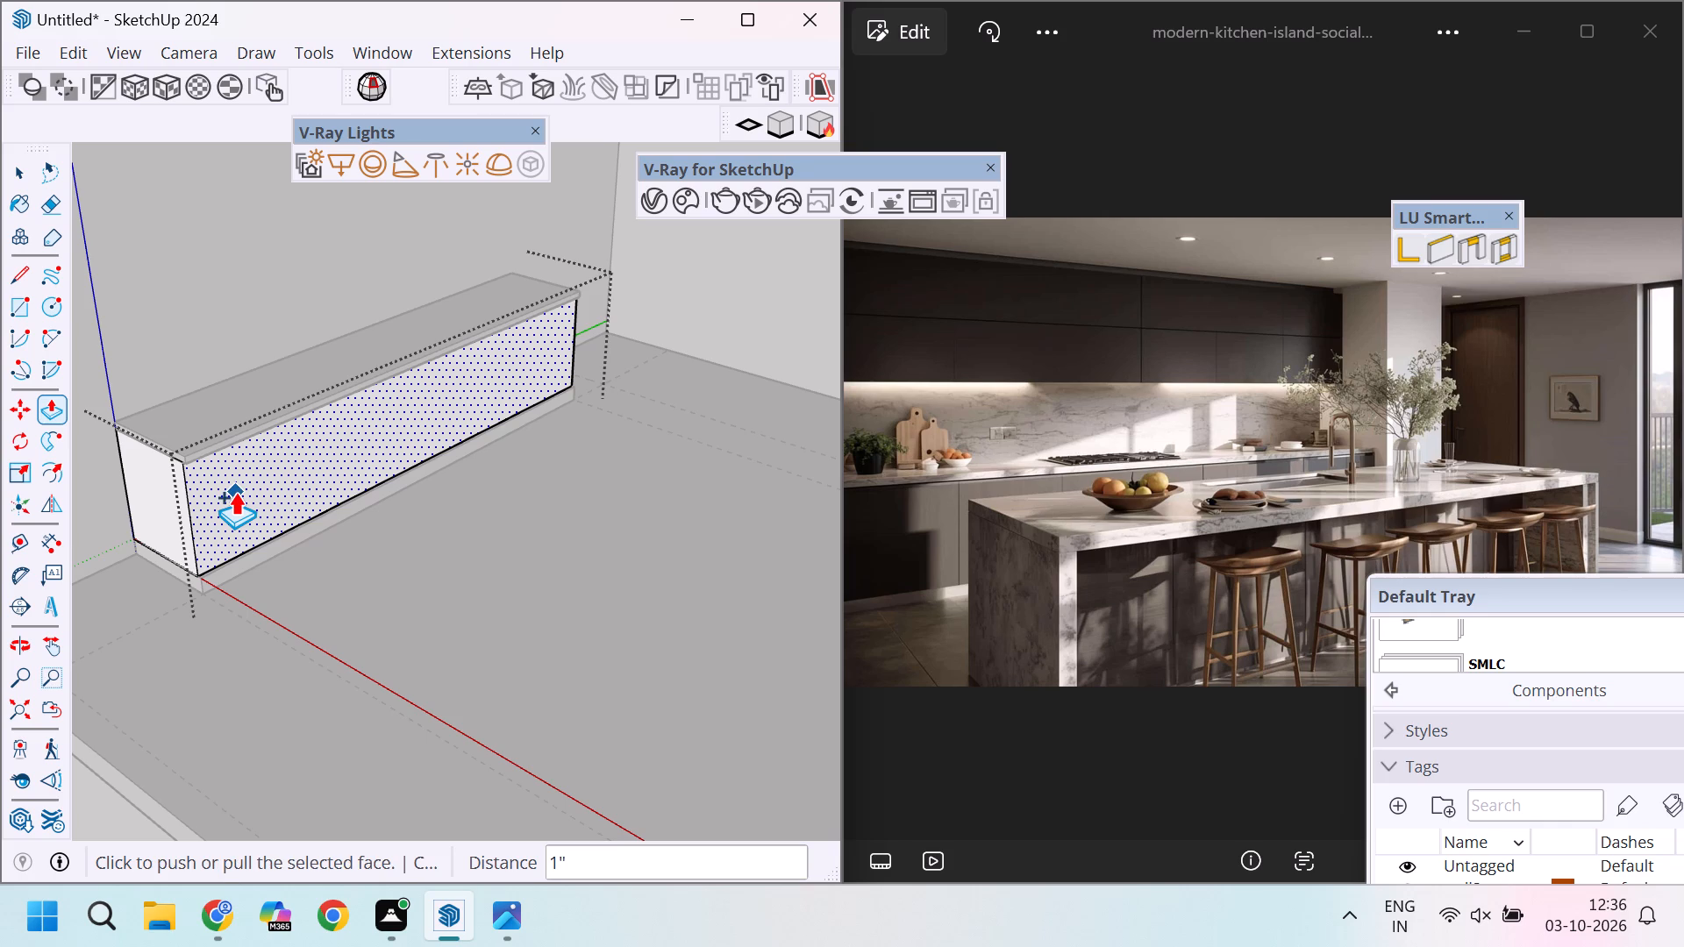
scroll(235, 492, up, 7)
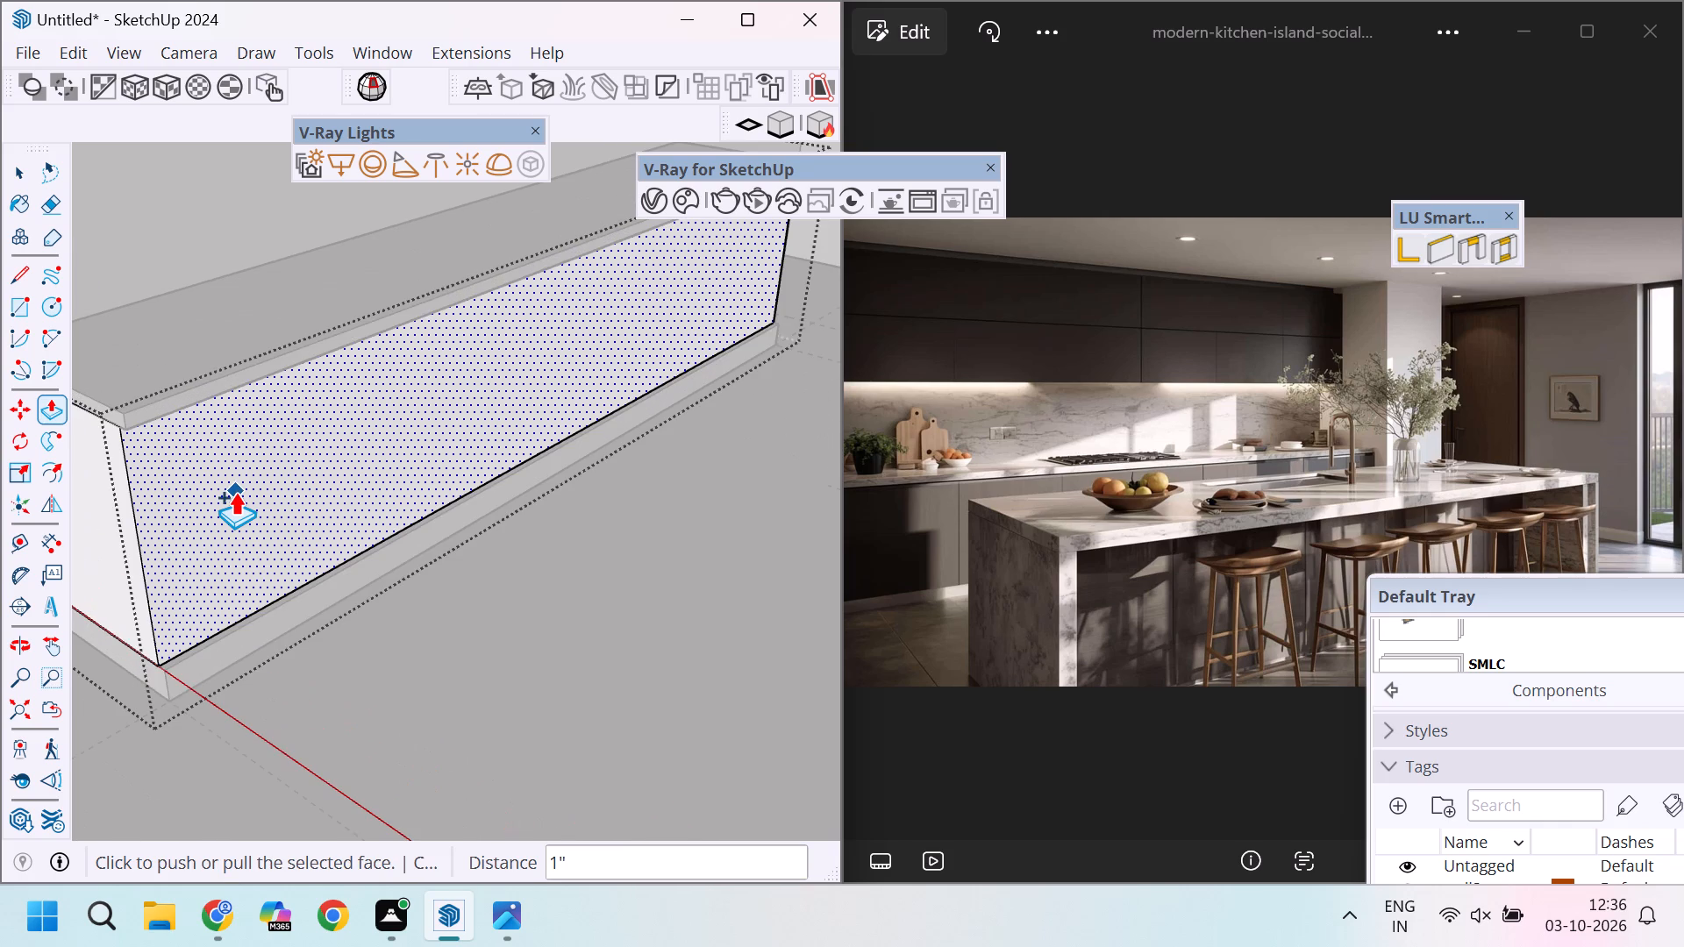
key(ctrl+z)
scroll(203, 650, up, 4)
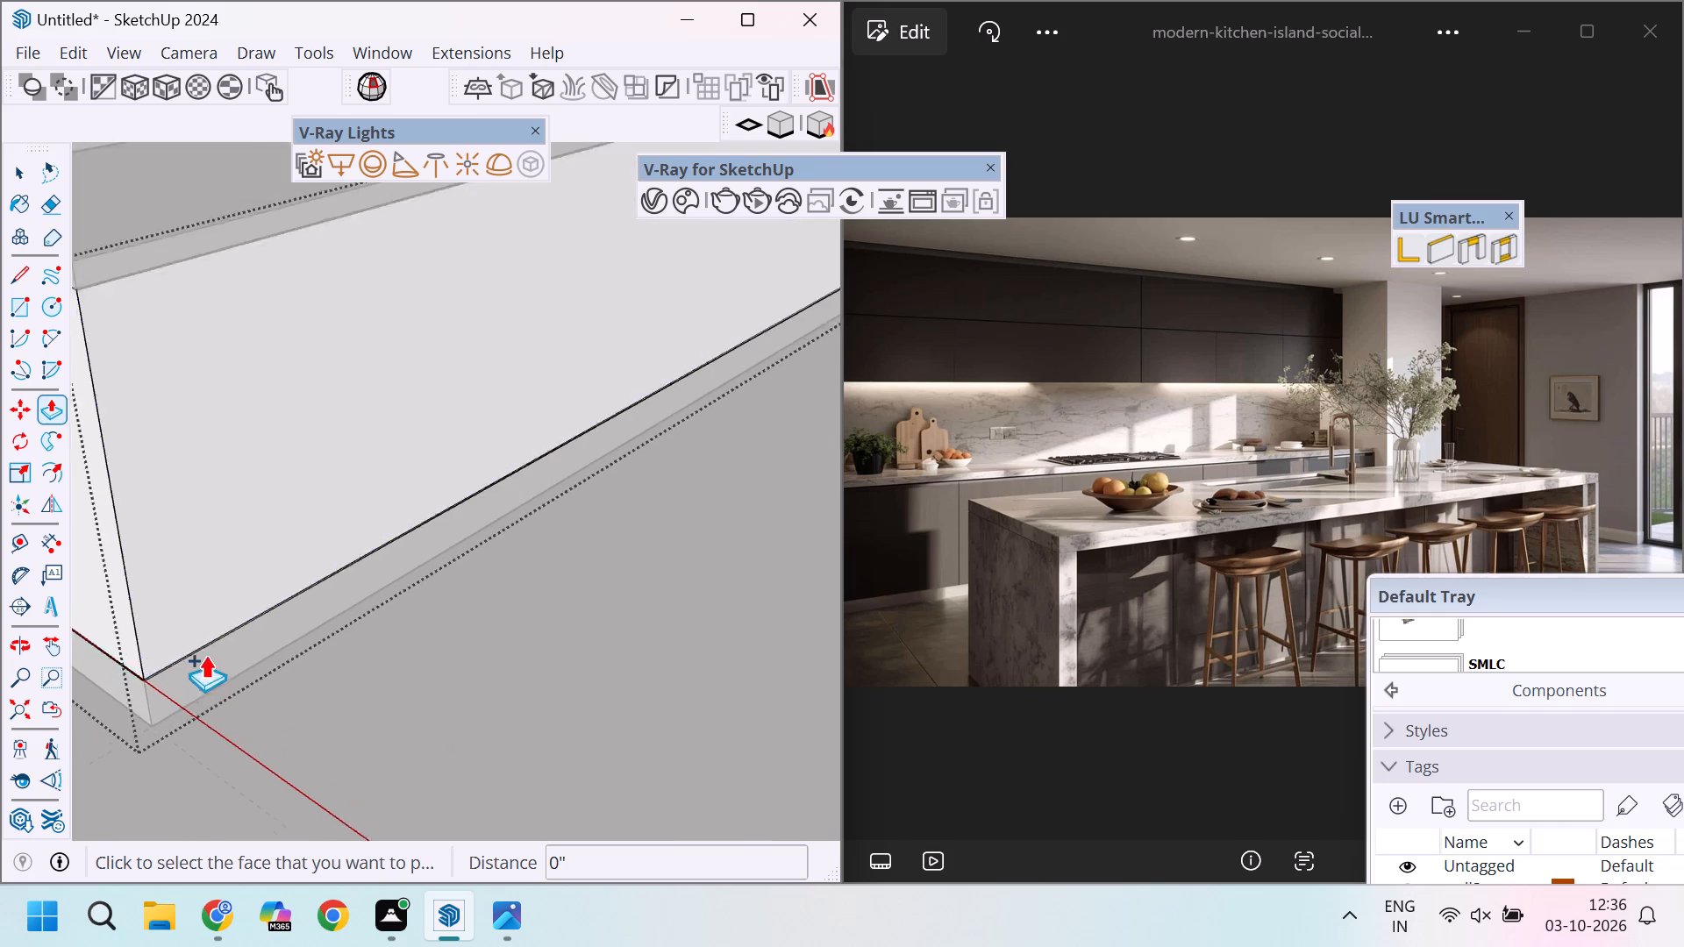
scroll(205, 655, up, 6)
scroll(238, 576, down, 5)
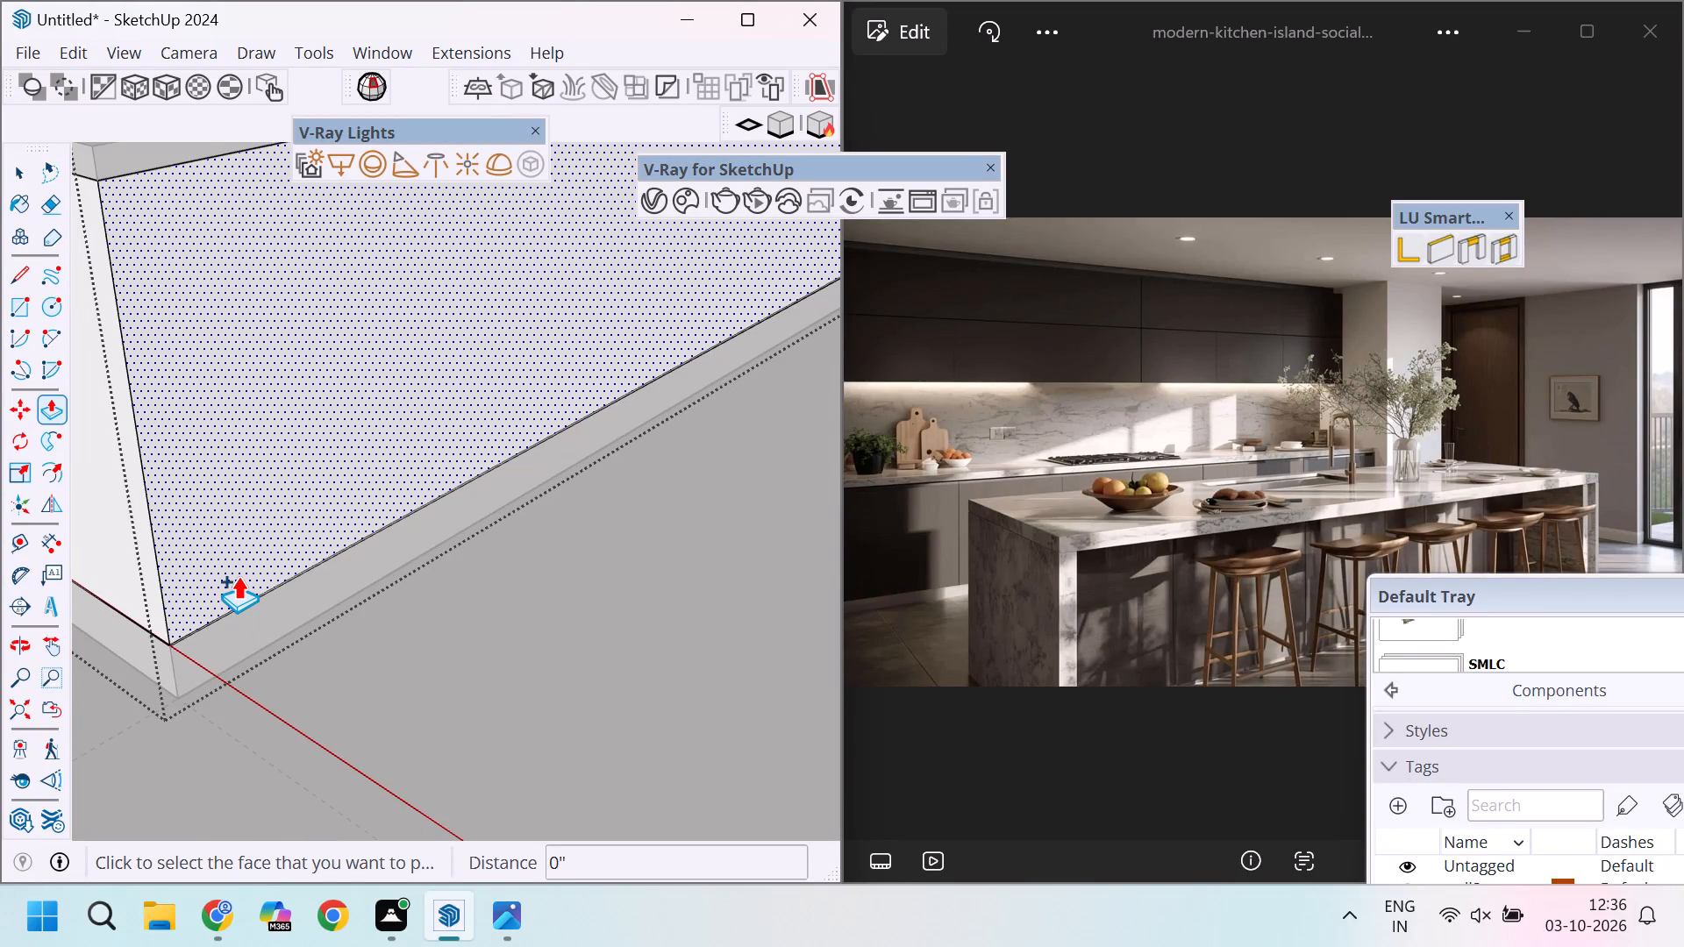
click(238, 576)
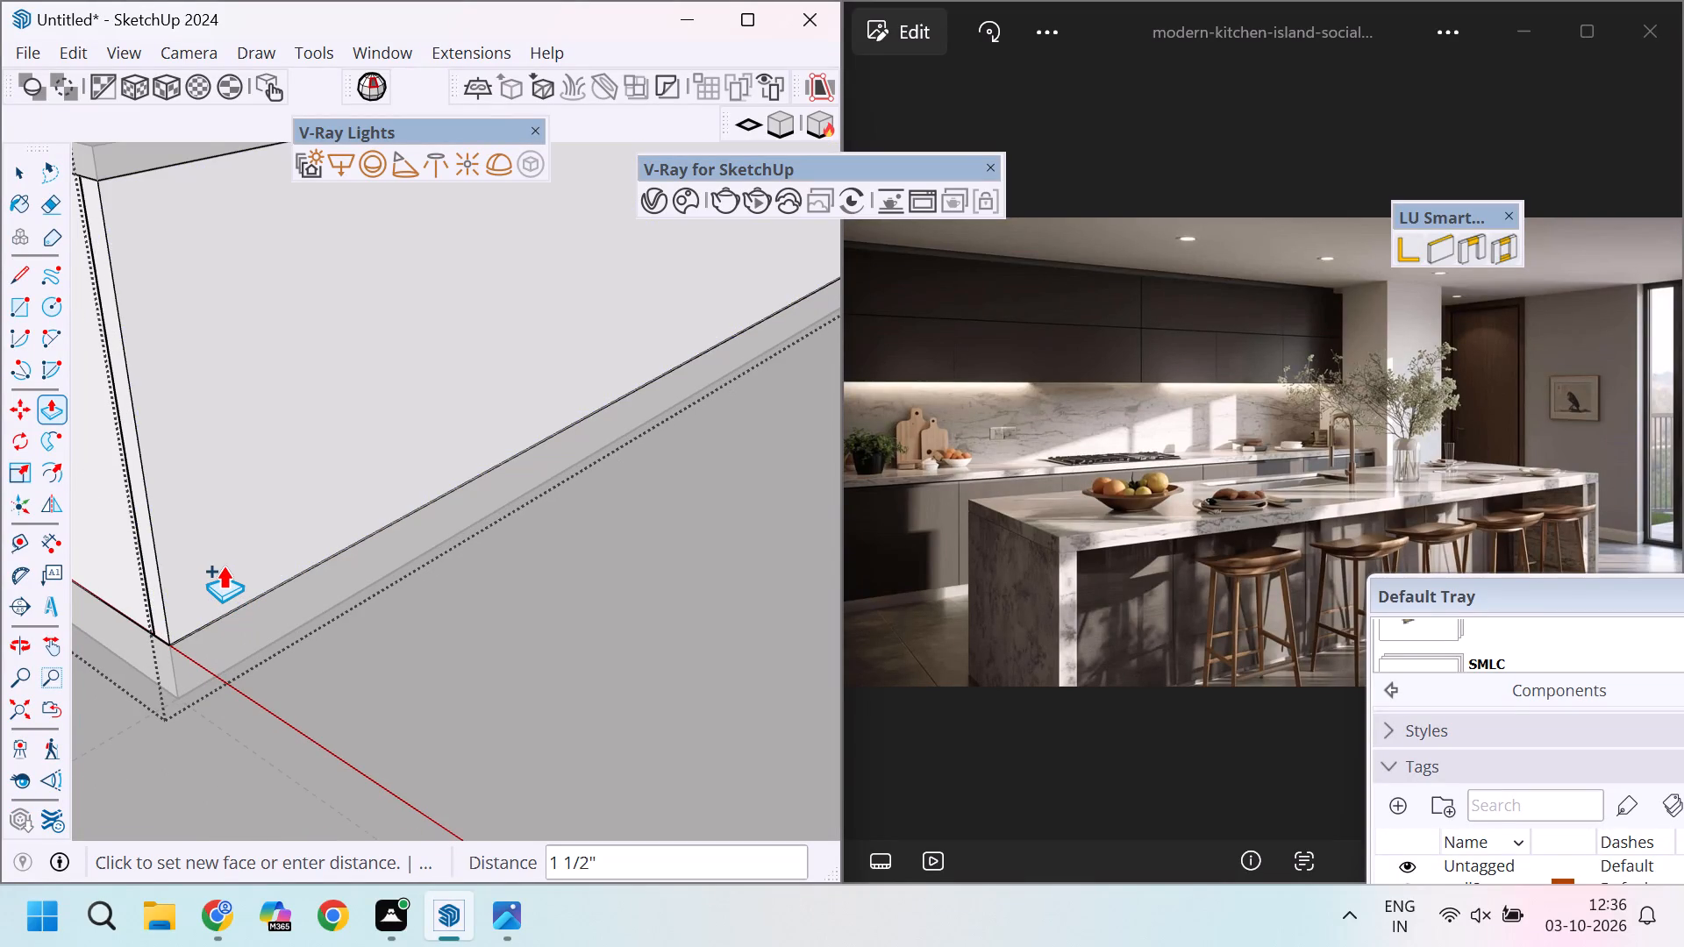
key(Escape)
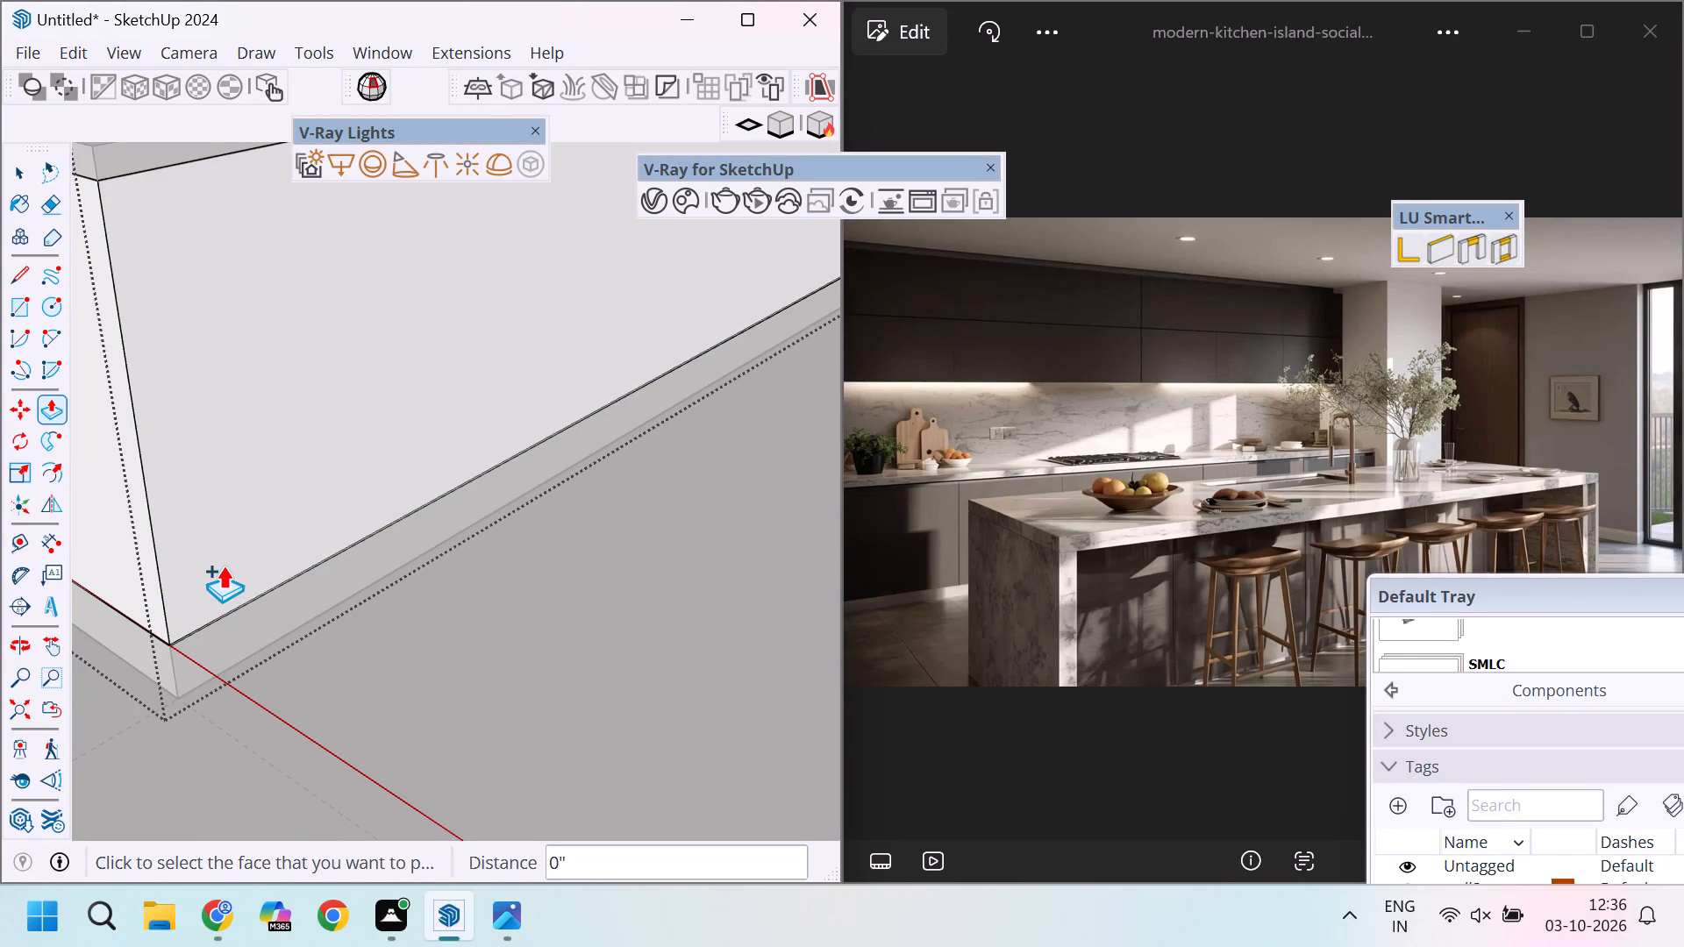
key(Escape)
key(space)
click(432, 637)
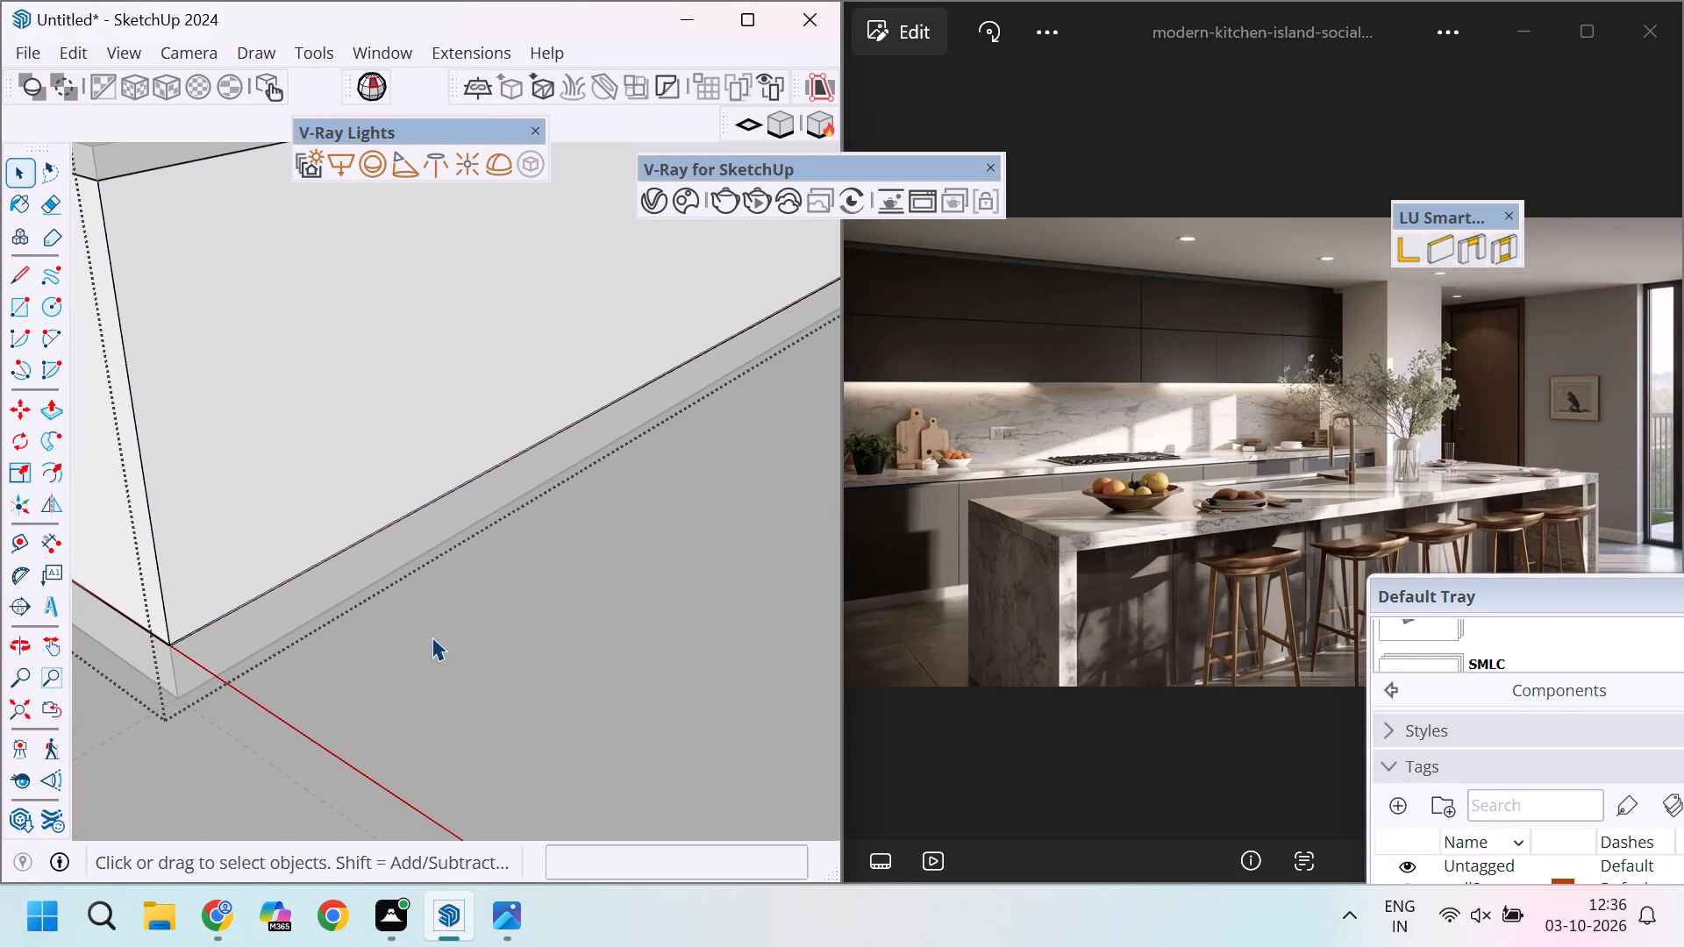
Push the base cabinet body's long front face inward by 1" inside its group and leave the group.
scroll(432, 637, down, 4)
double_click(347, 501)
scroll(301, 545, up, 4)
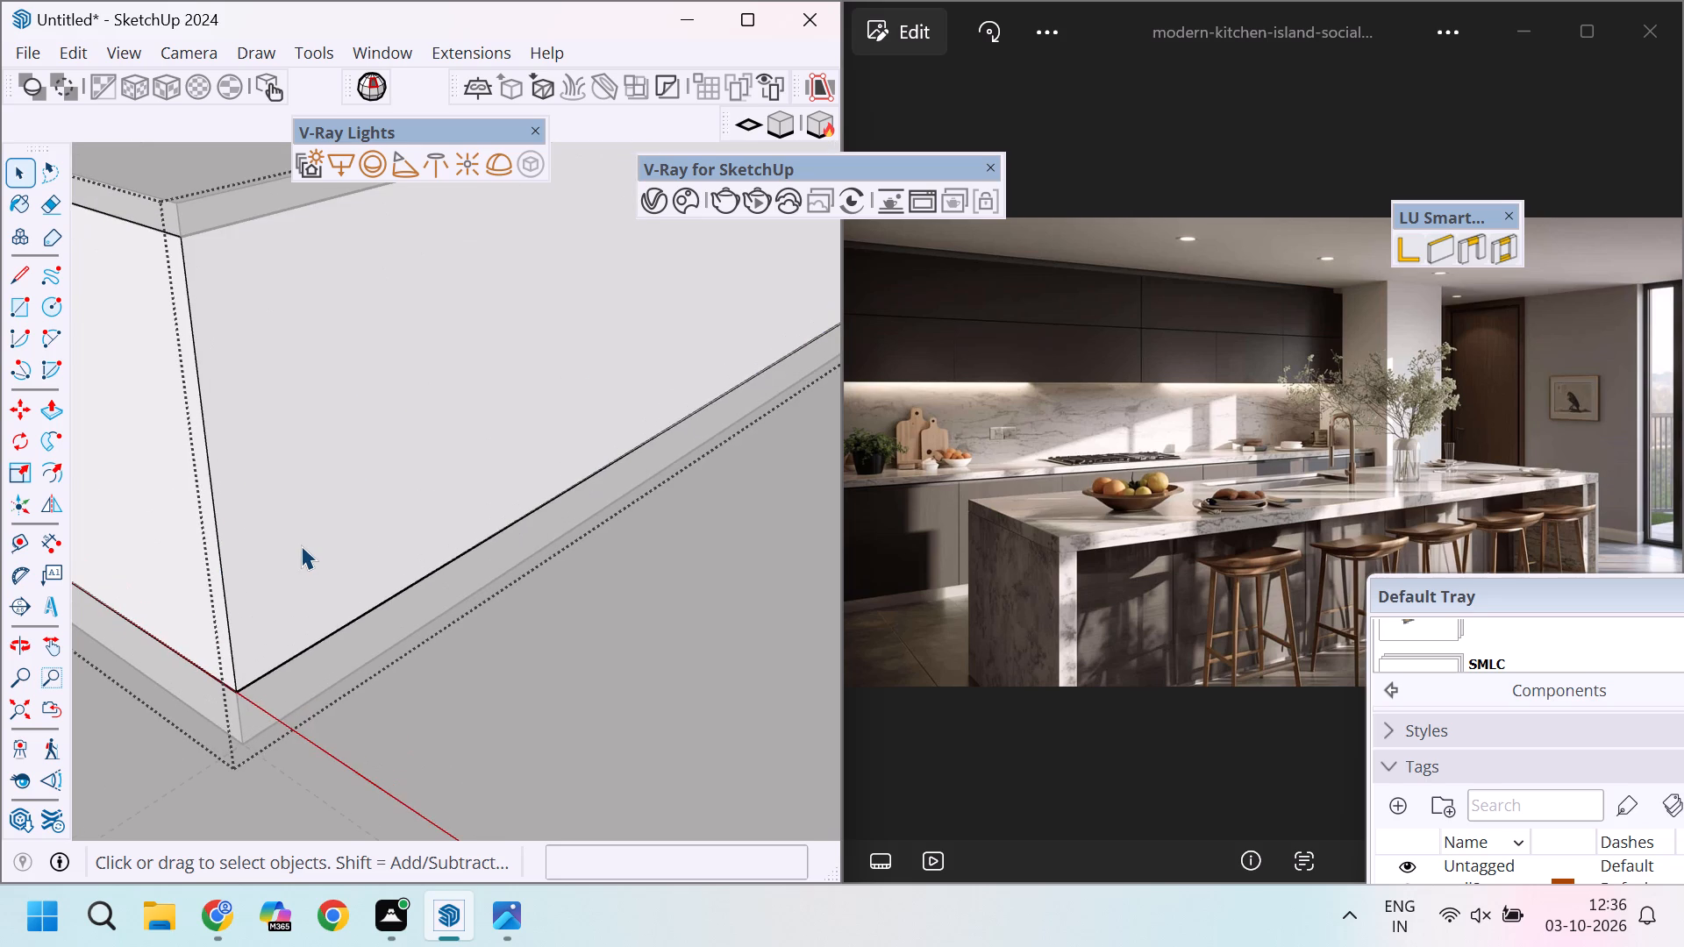
key(p)
click(355, 516)
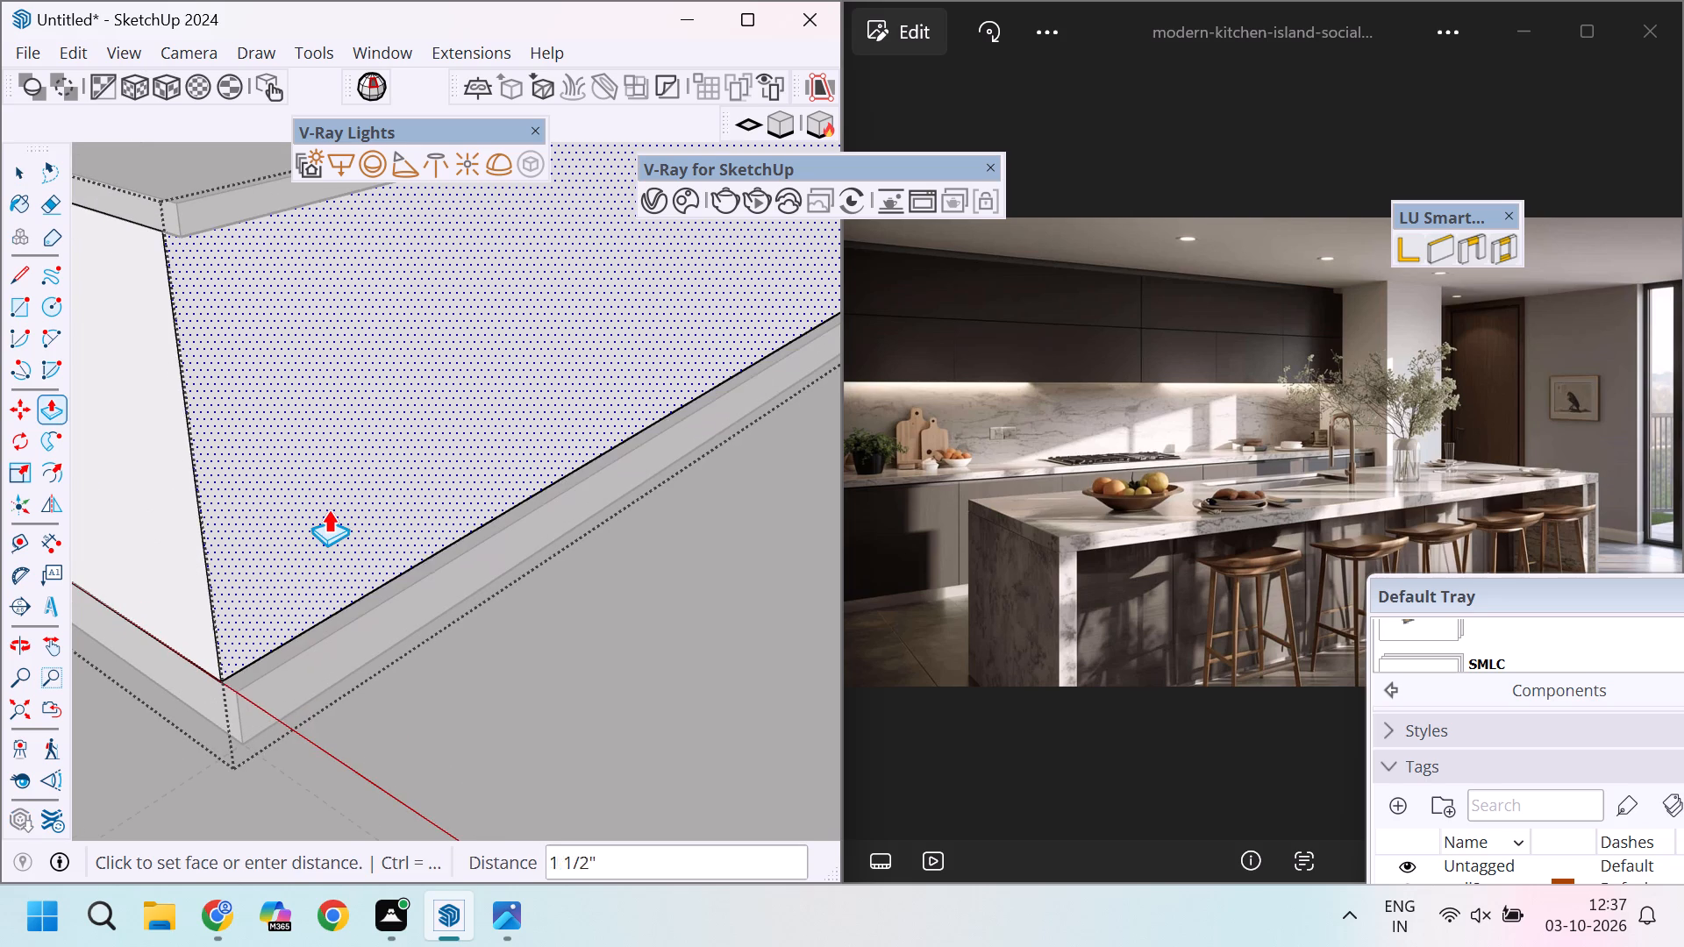
key(1)
key(Return)
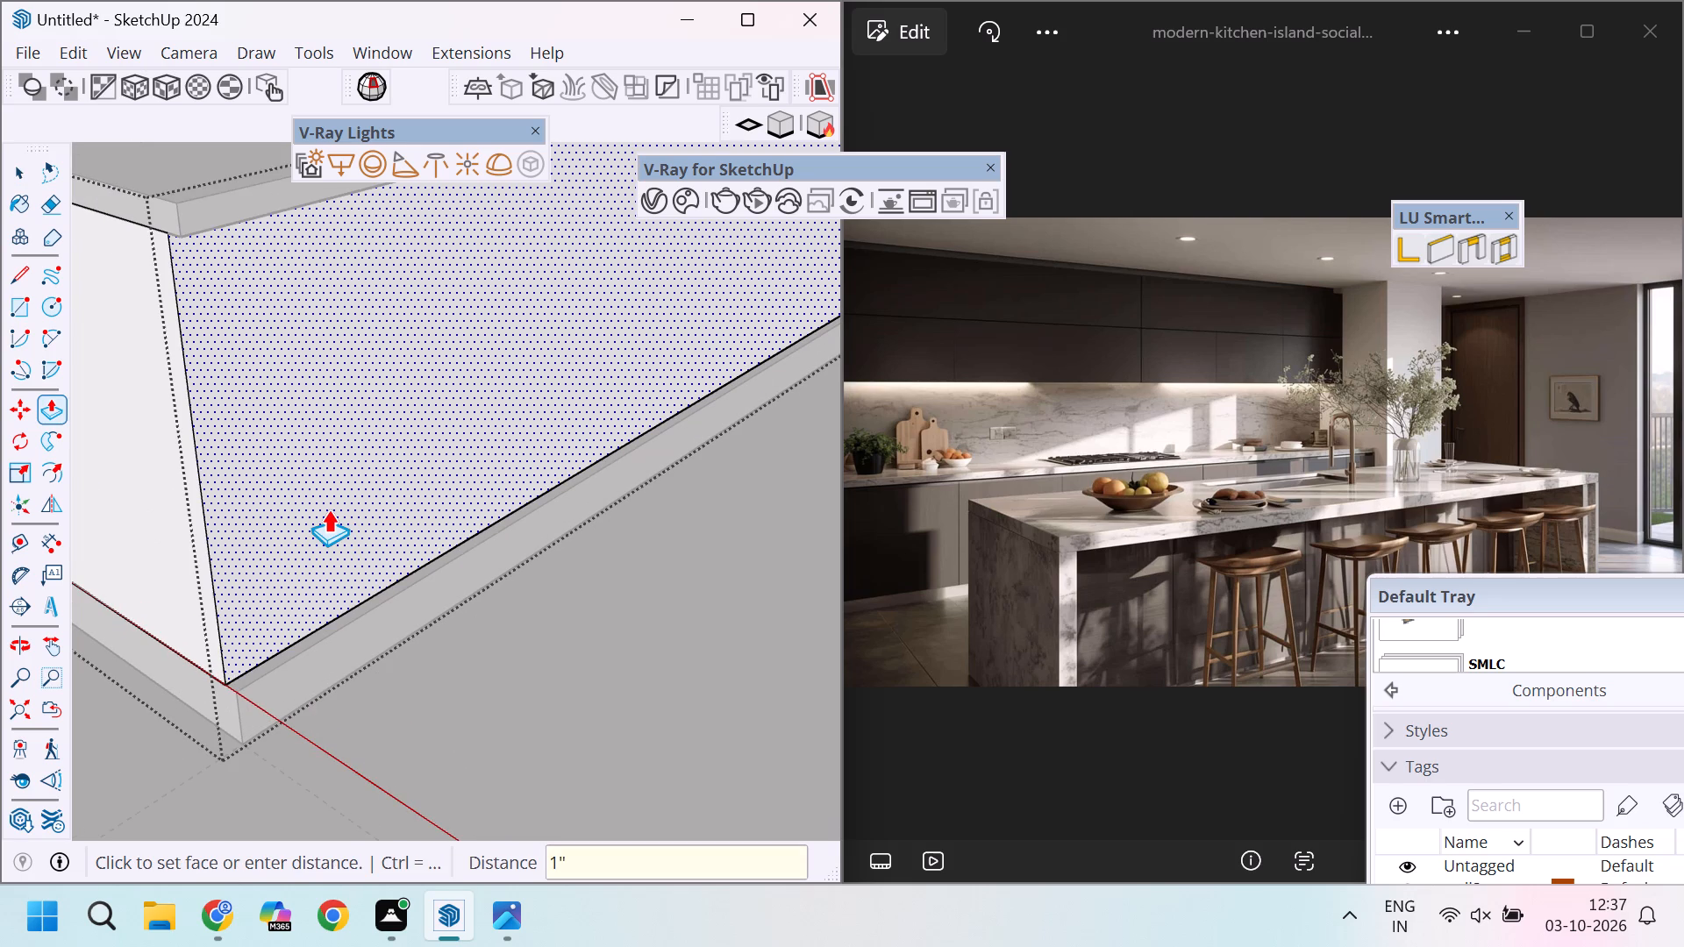
key(space)
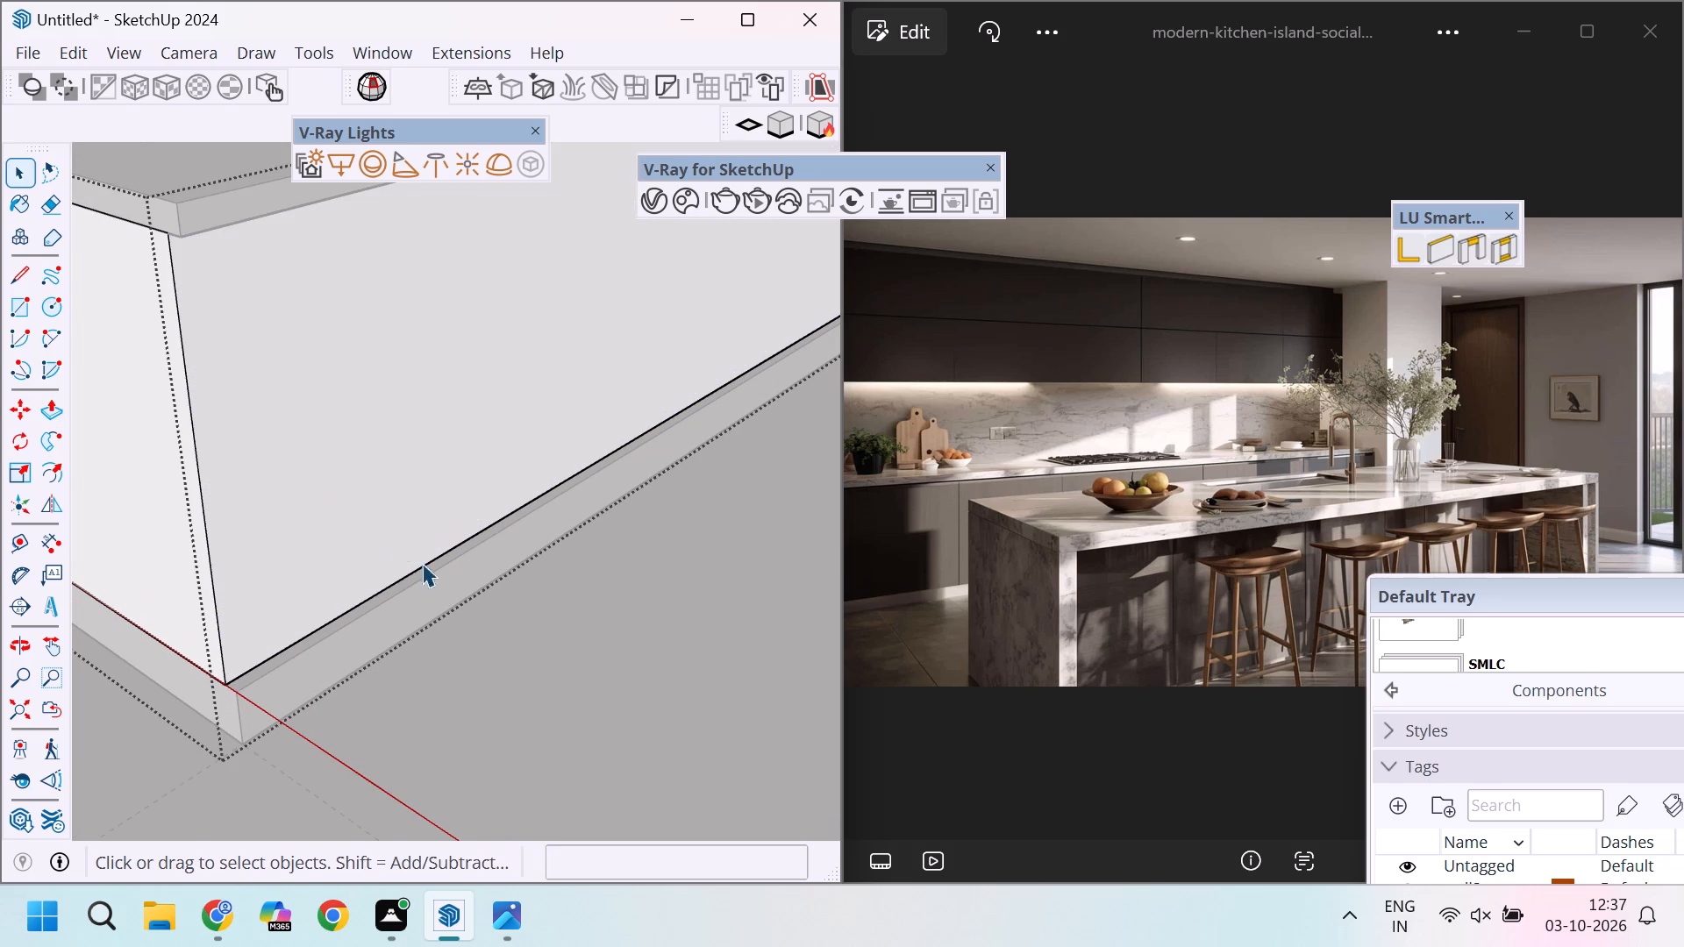
click(542, 629)
Copy the cabinet body's recessed front face from inside its group and paste it in place outside the group.
scroll(542, 629, down, 5)
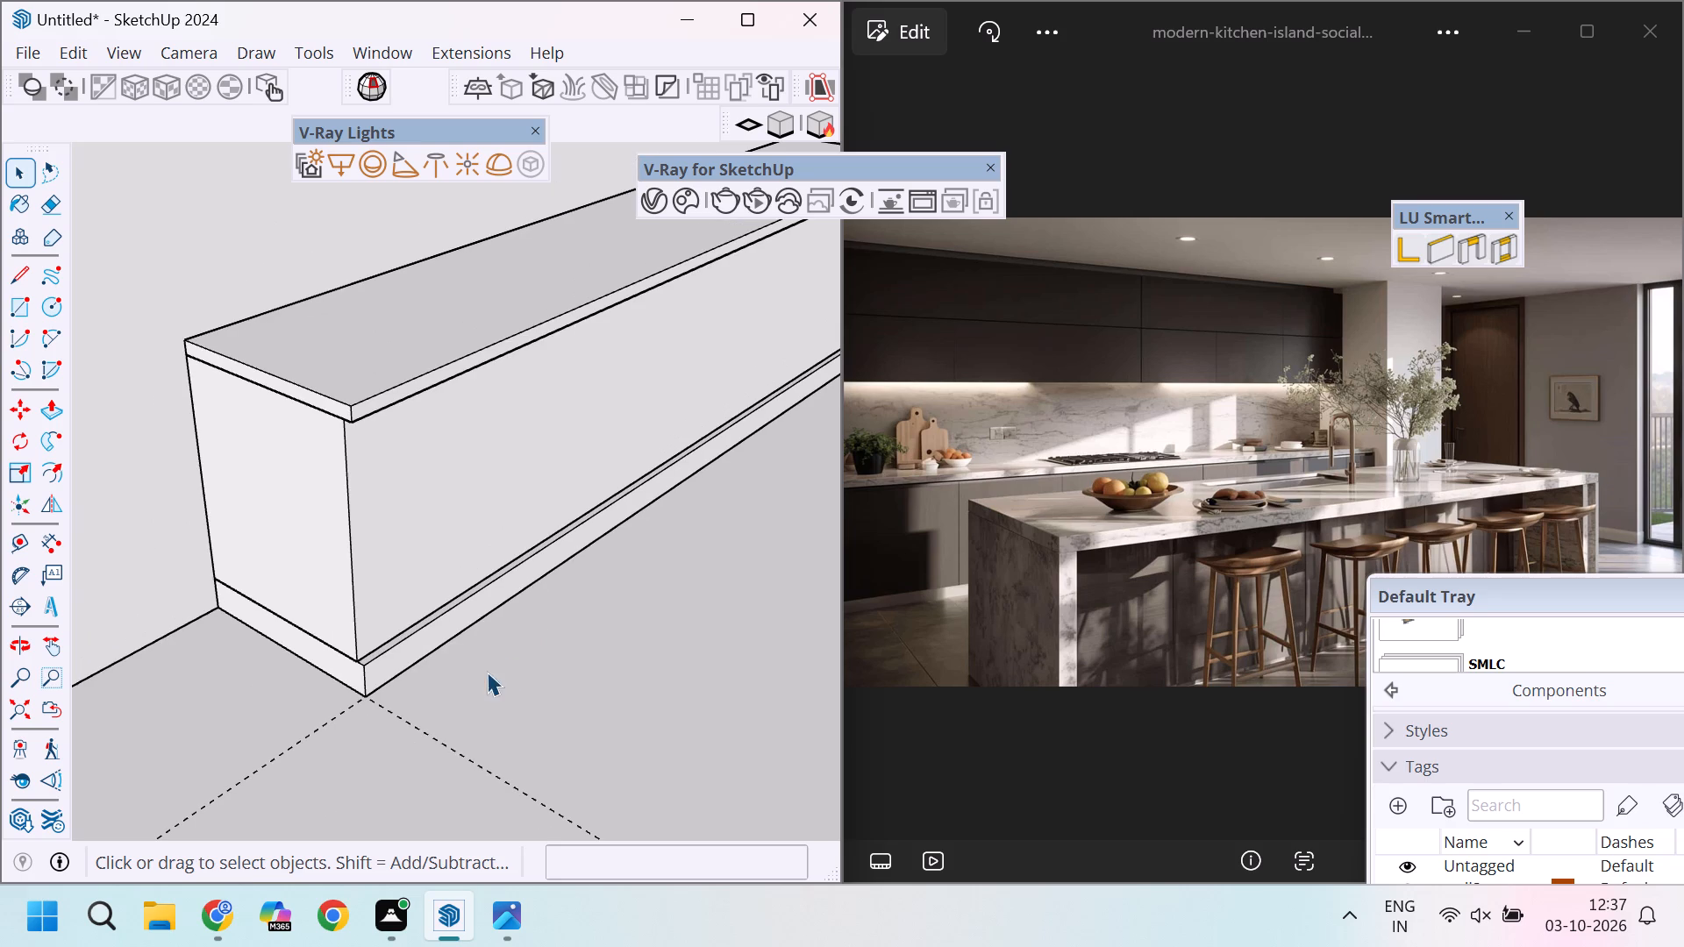
scroll(412, 632, up, 14)
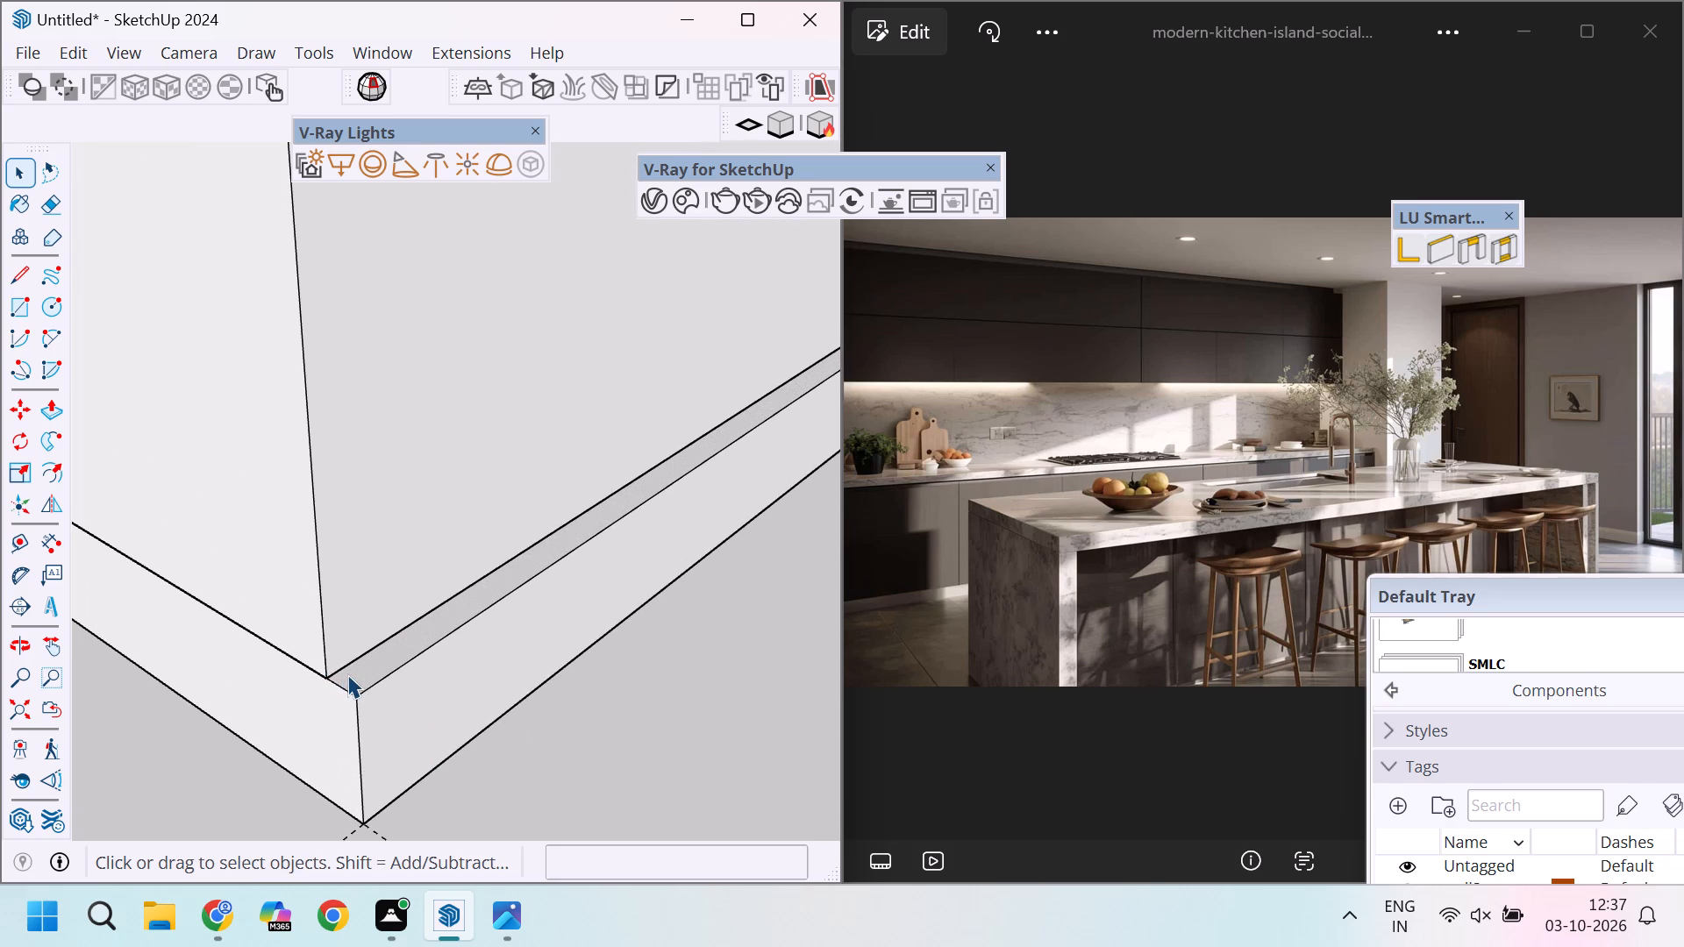
scroll(349, 674, down, 7)
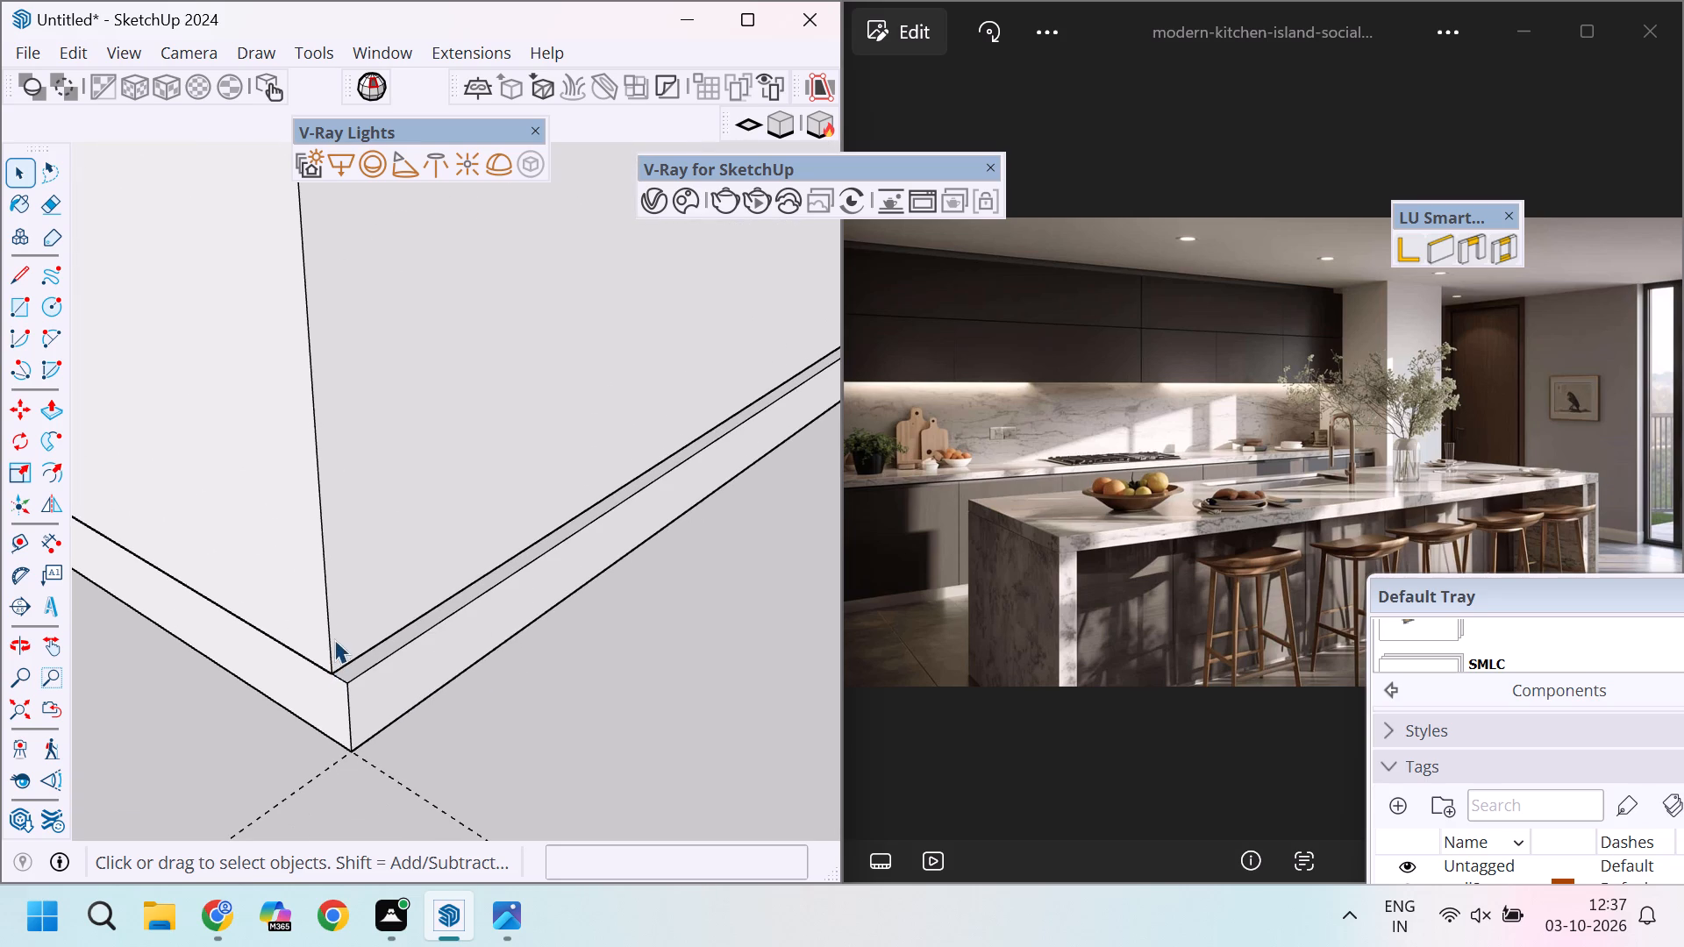
double_click(409, 585)
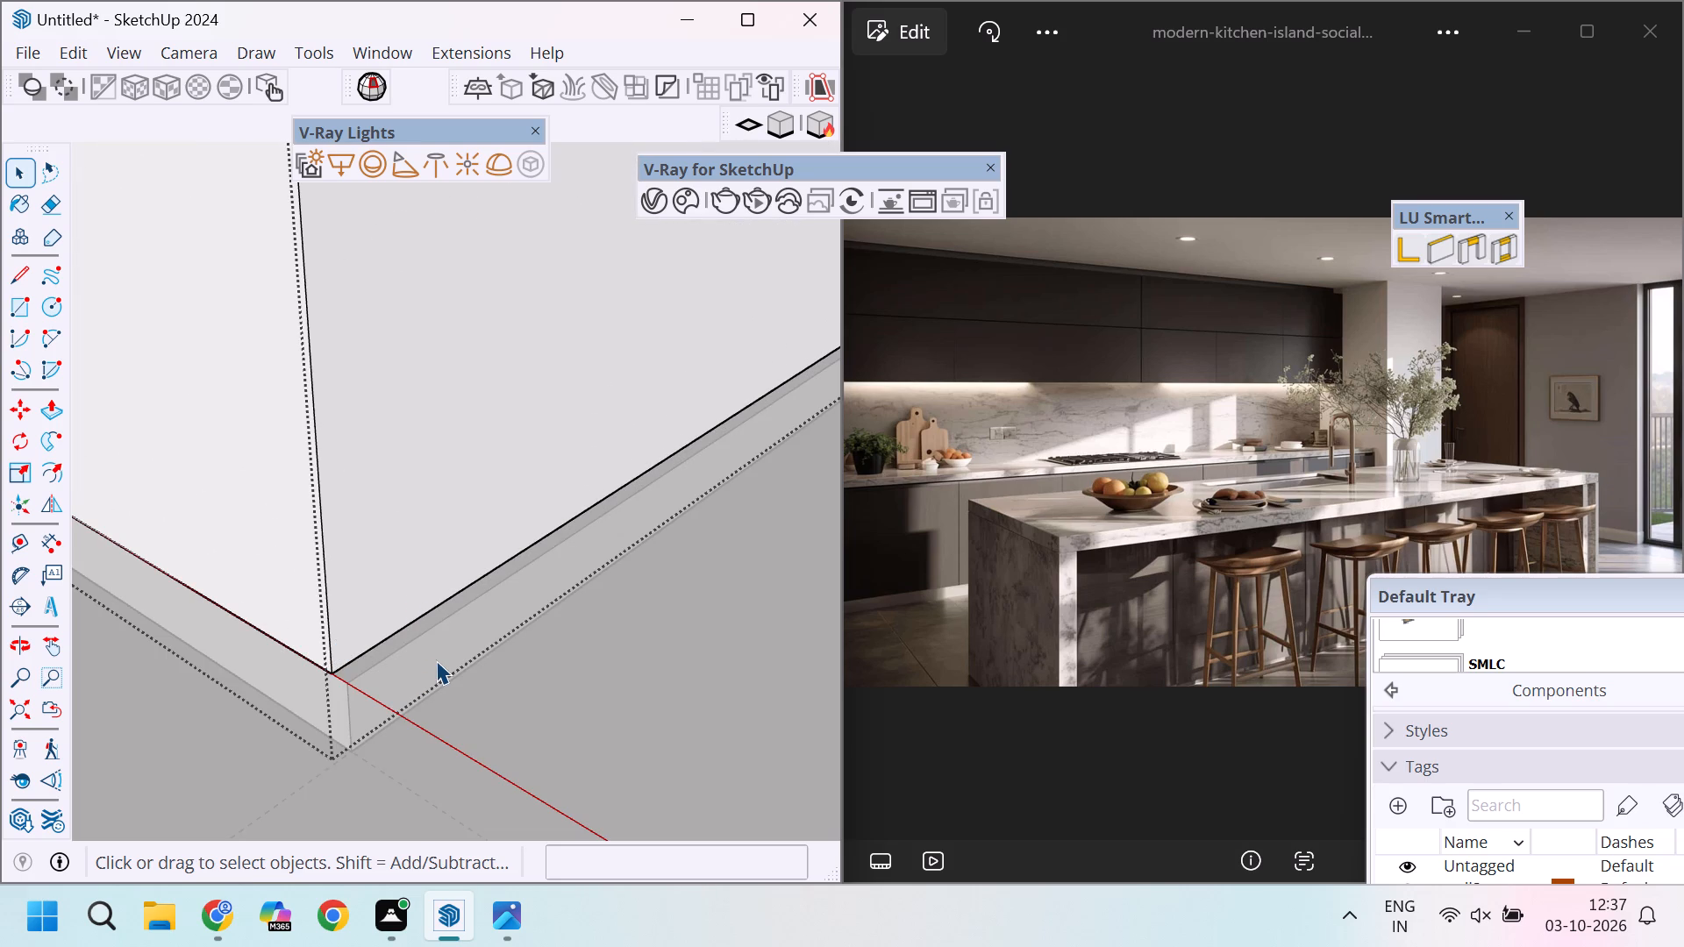
scroll(373, 648, down, 2)
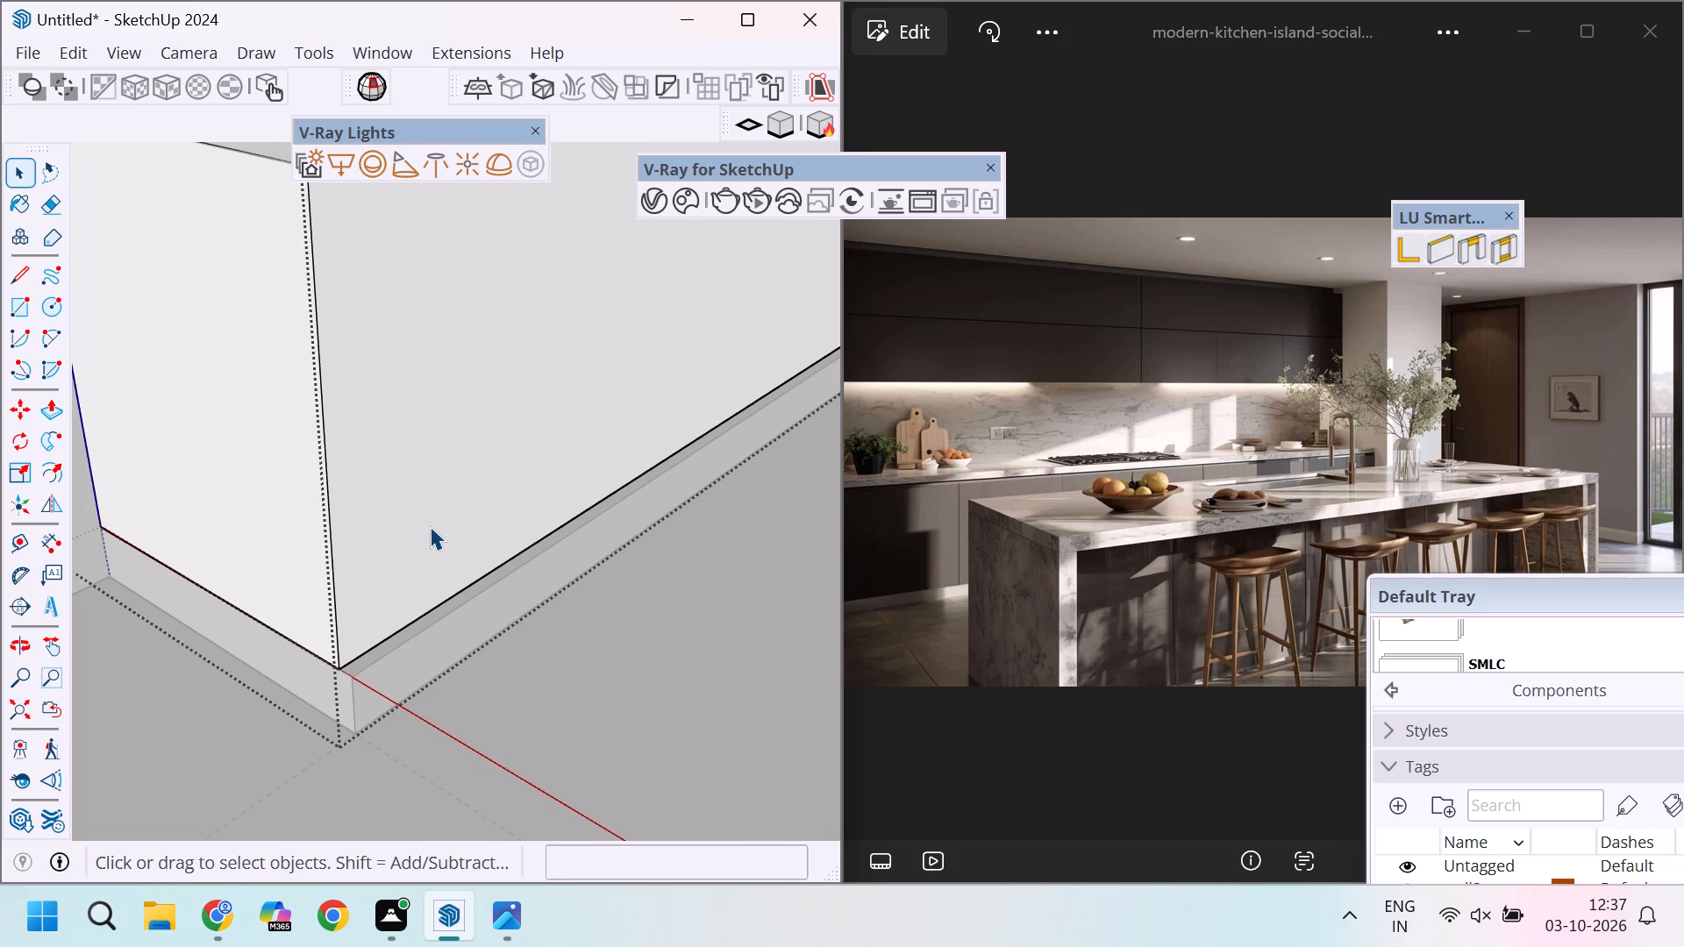
click(430, 526)
key(ctrl+c)
scroll(430, 526, down, 4)
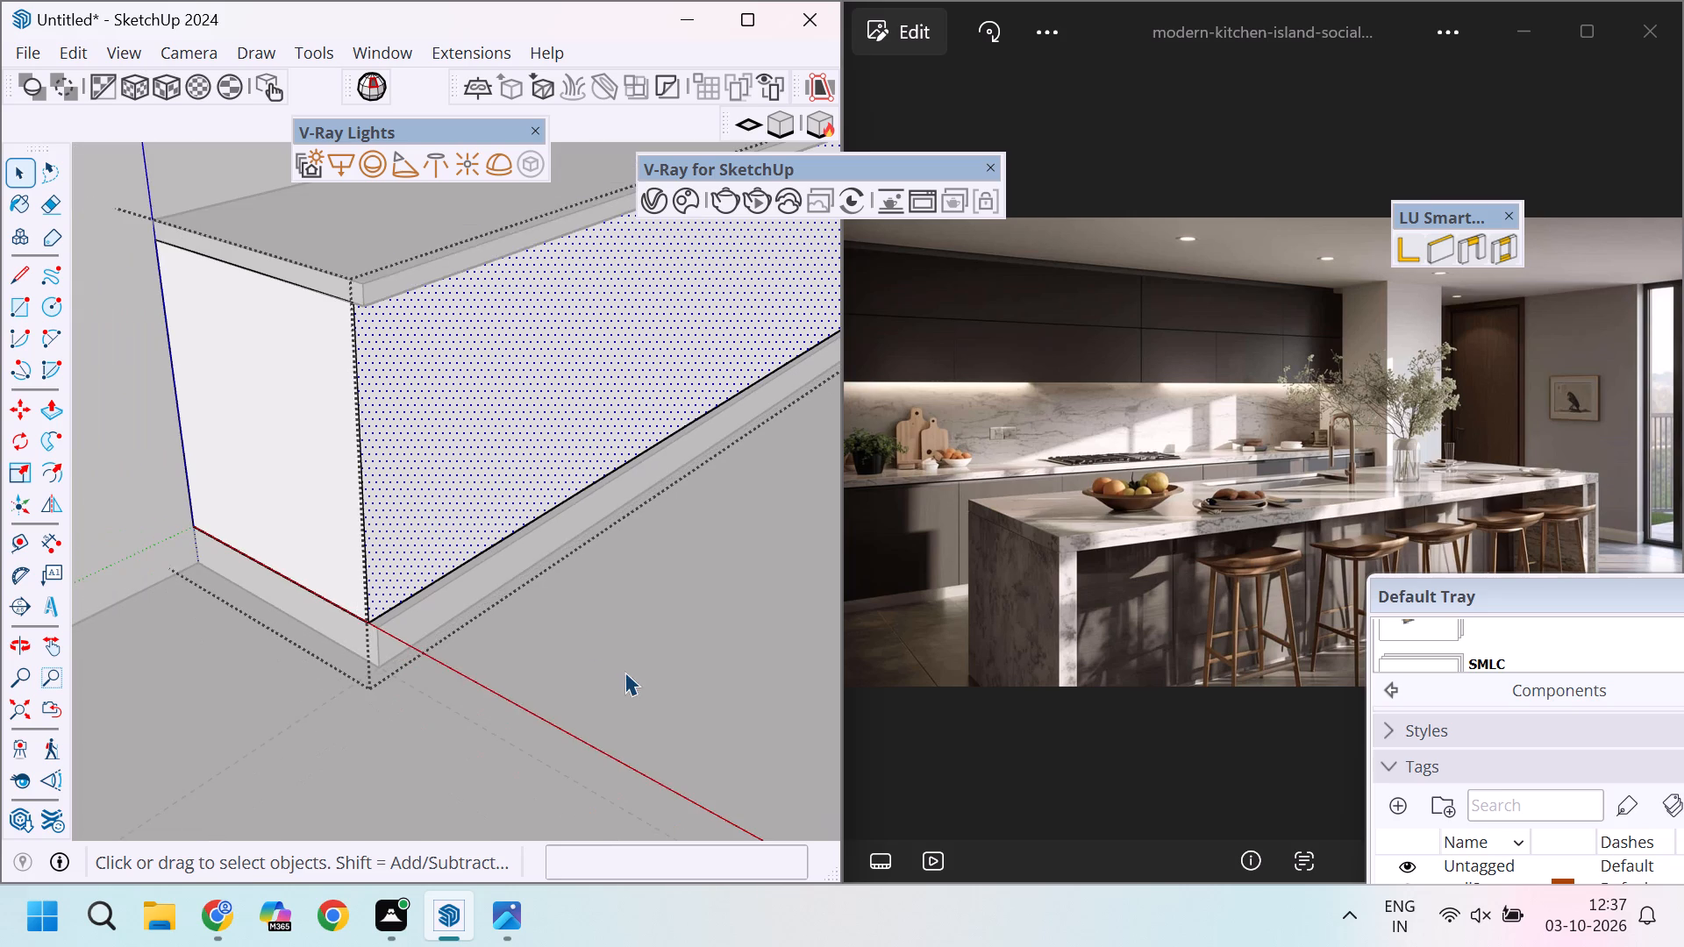
click(624, 672)
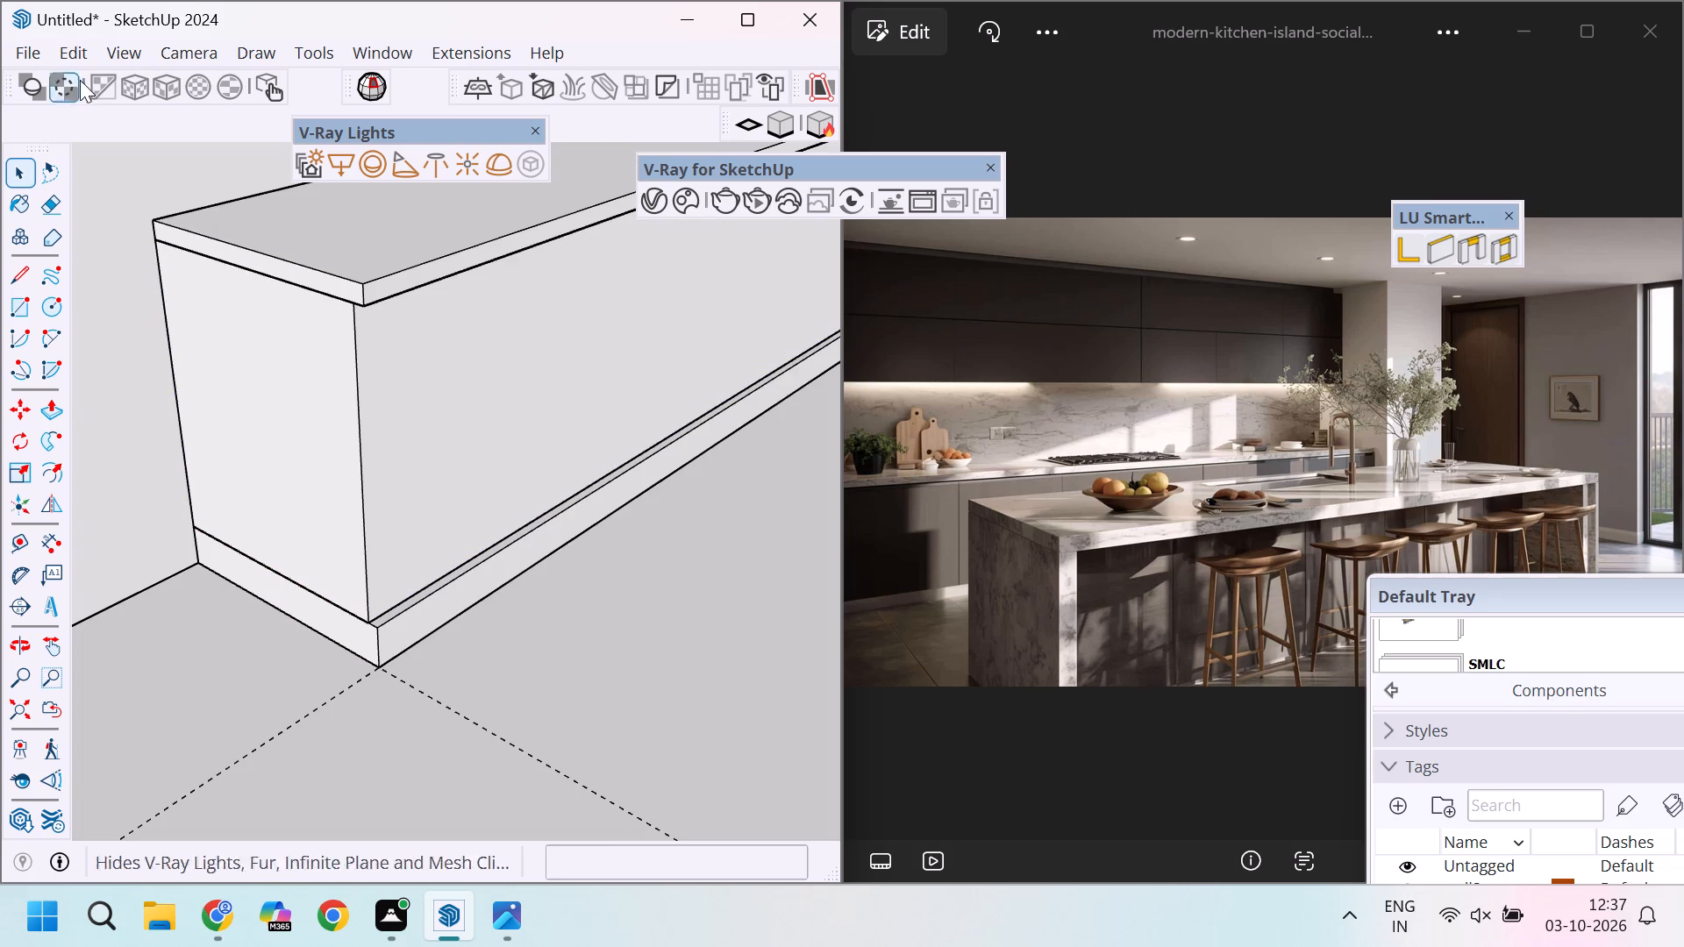
click(68, 42)
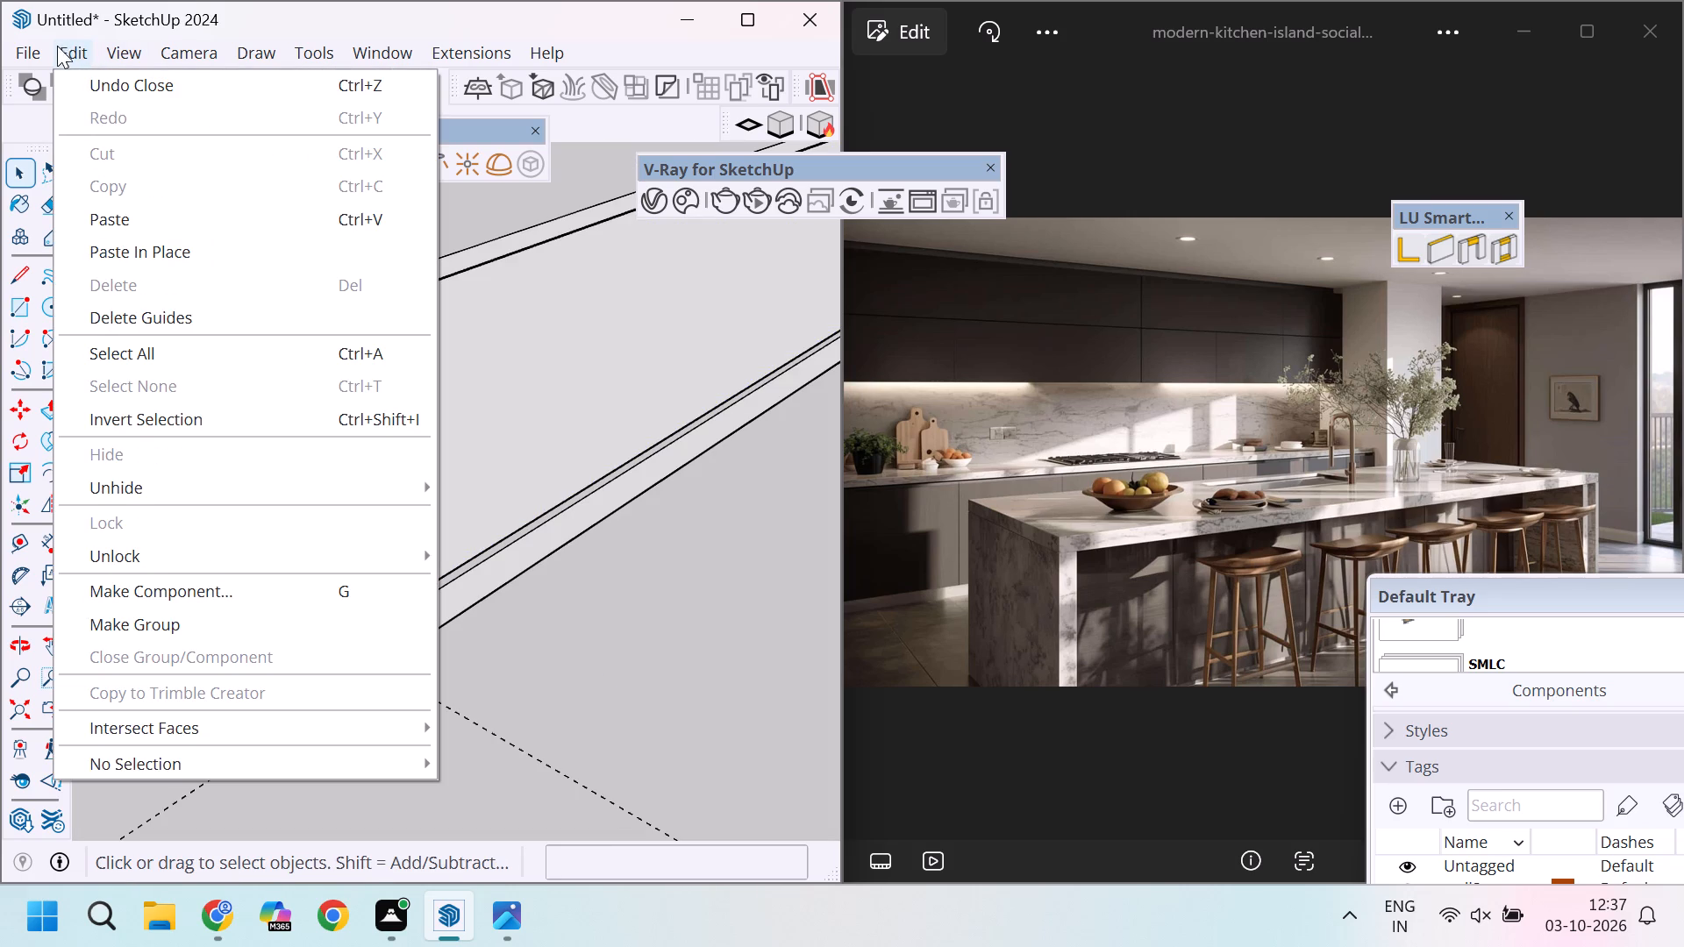
click(156, 258)
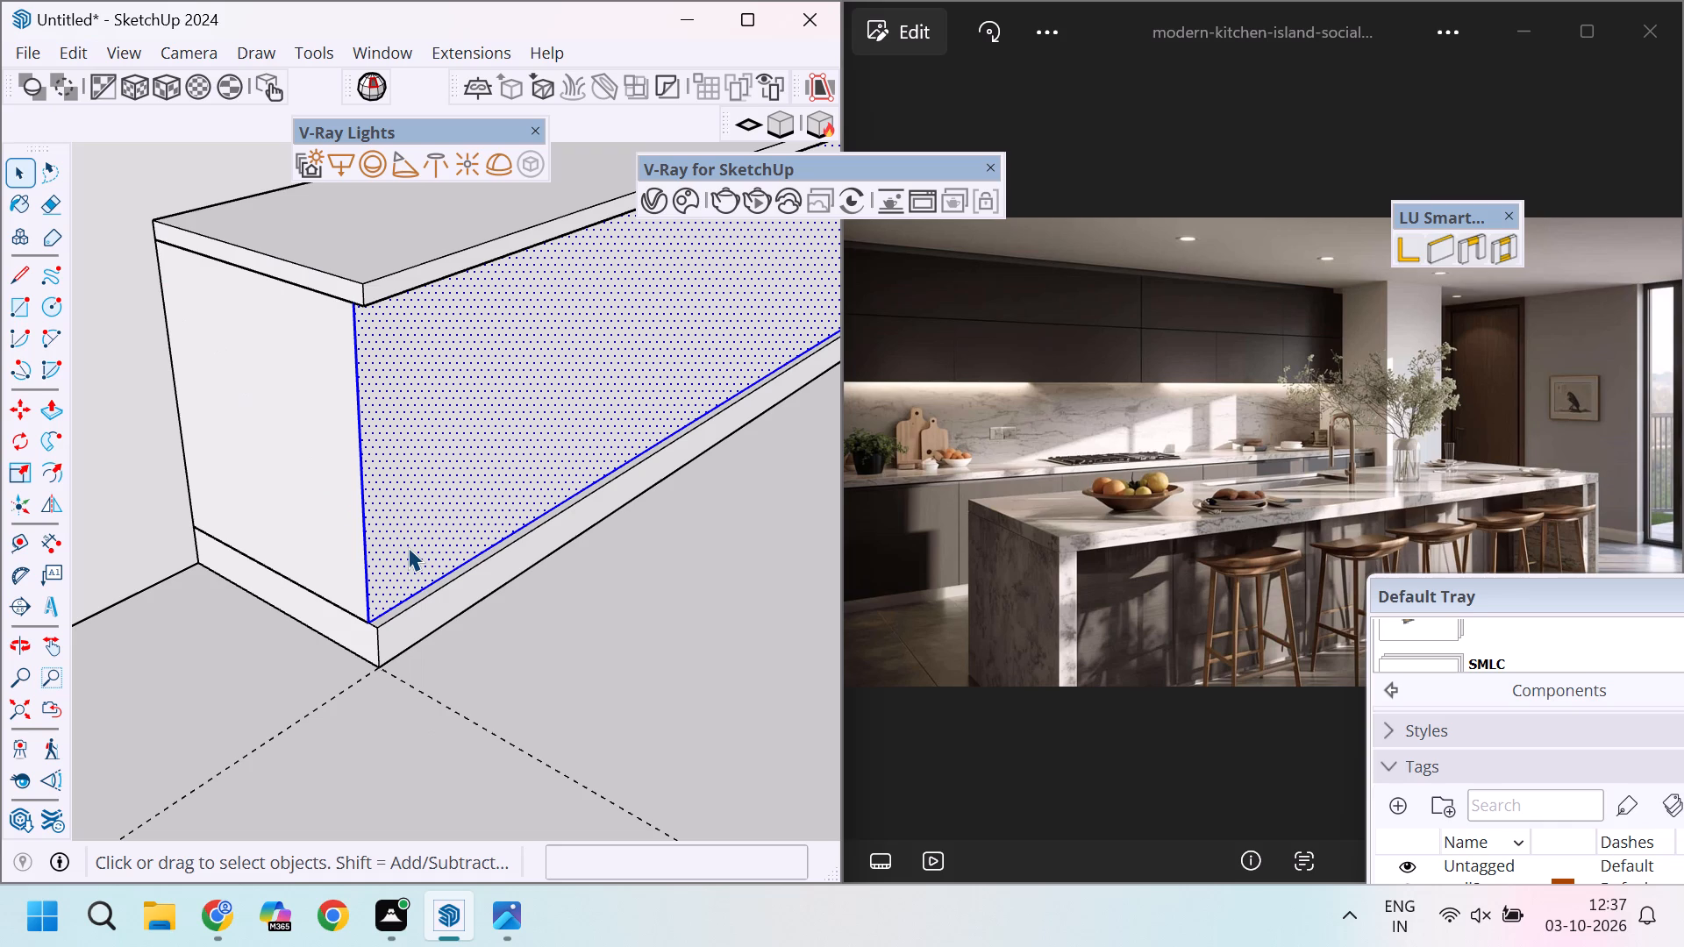
Extrude the pasted cabinet front face outward by 1" and make the resulting front panel its own group.
key(p)
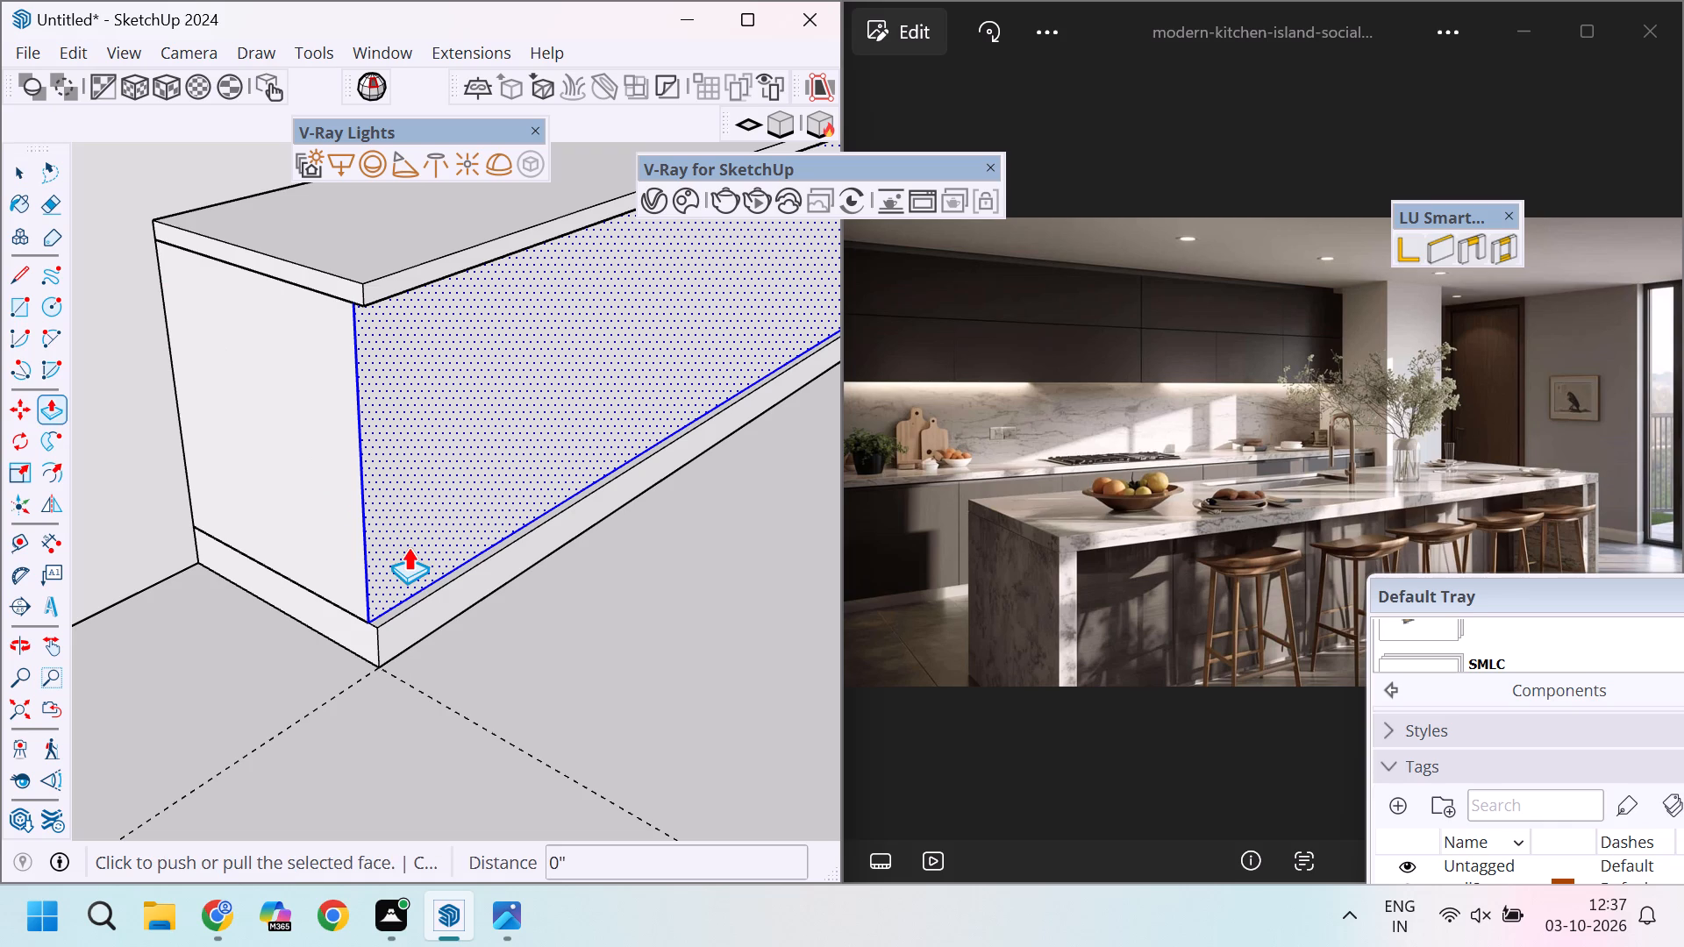
click(424, 500)
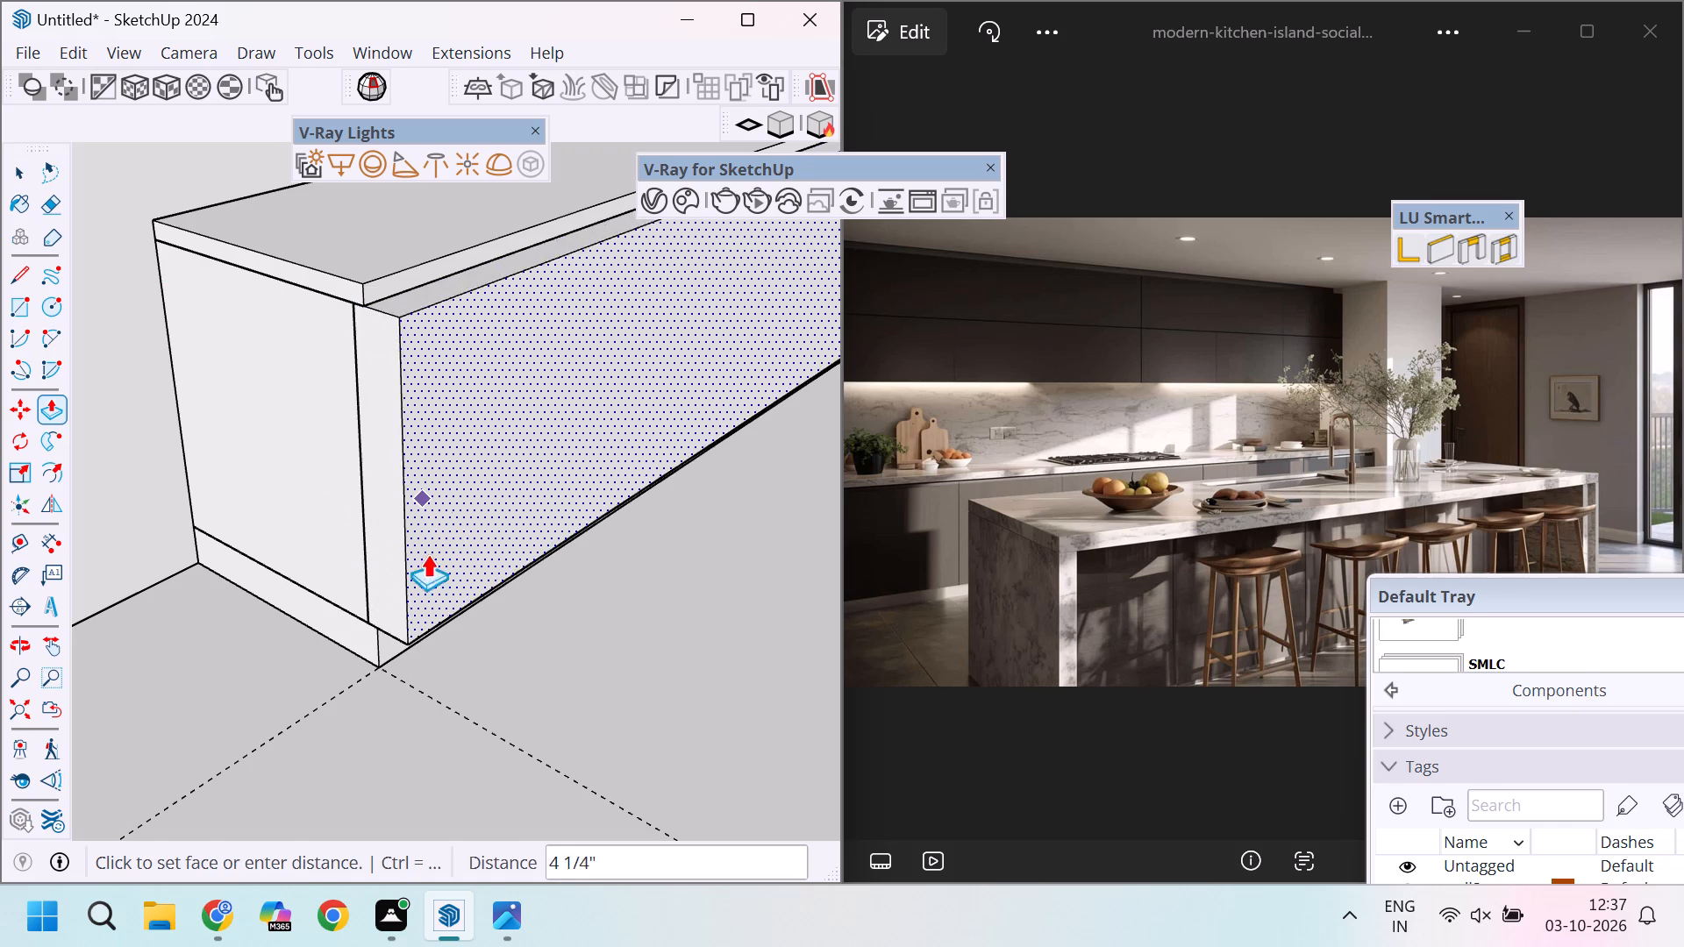
key(1)
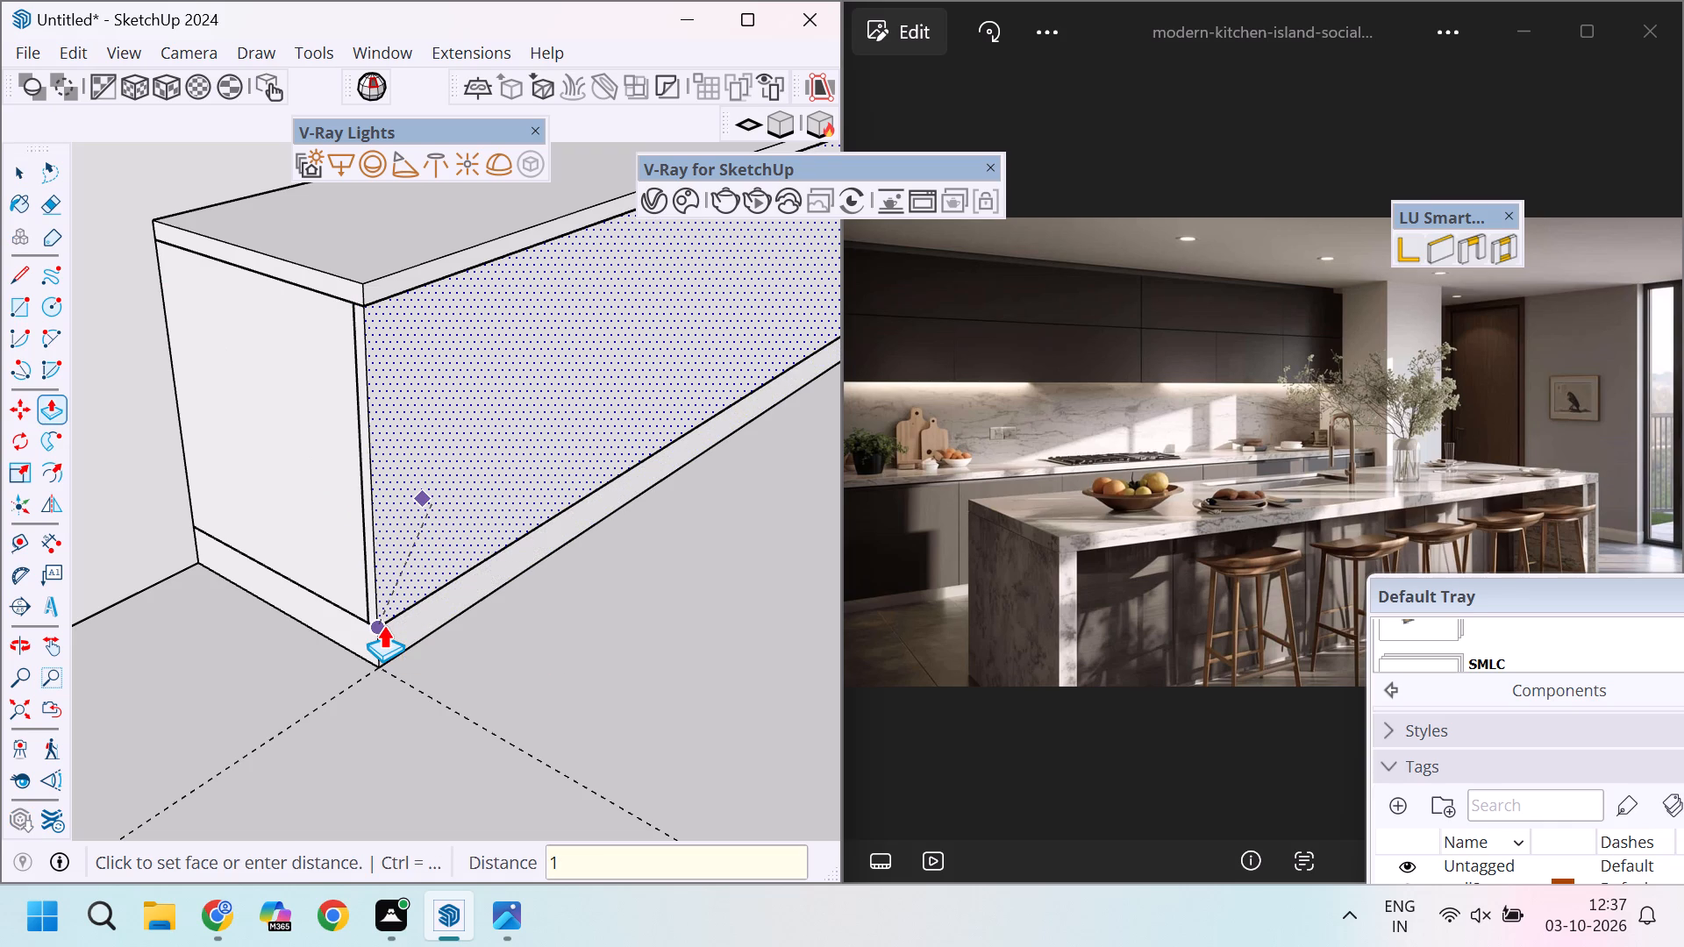
key(Return)
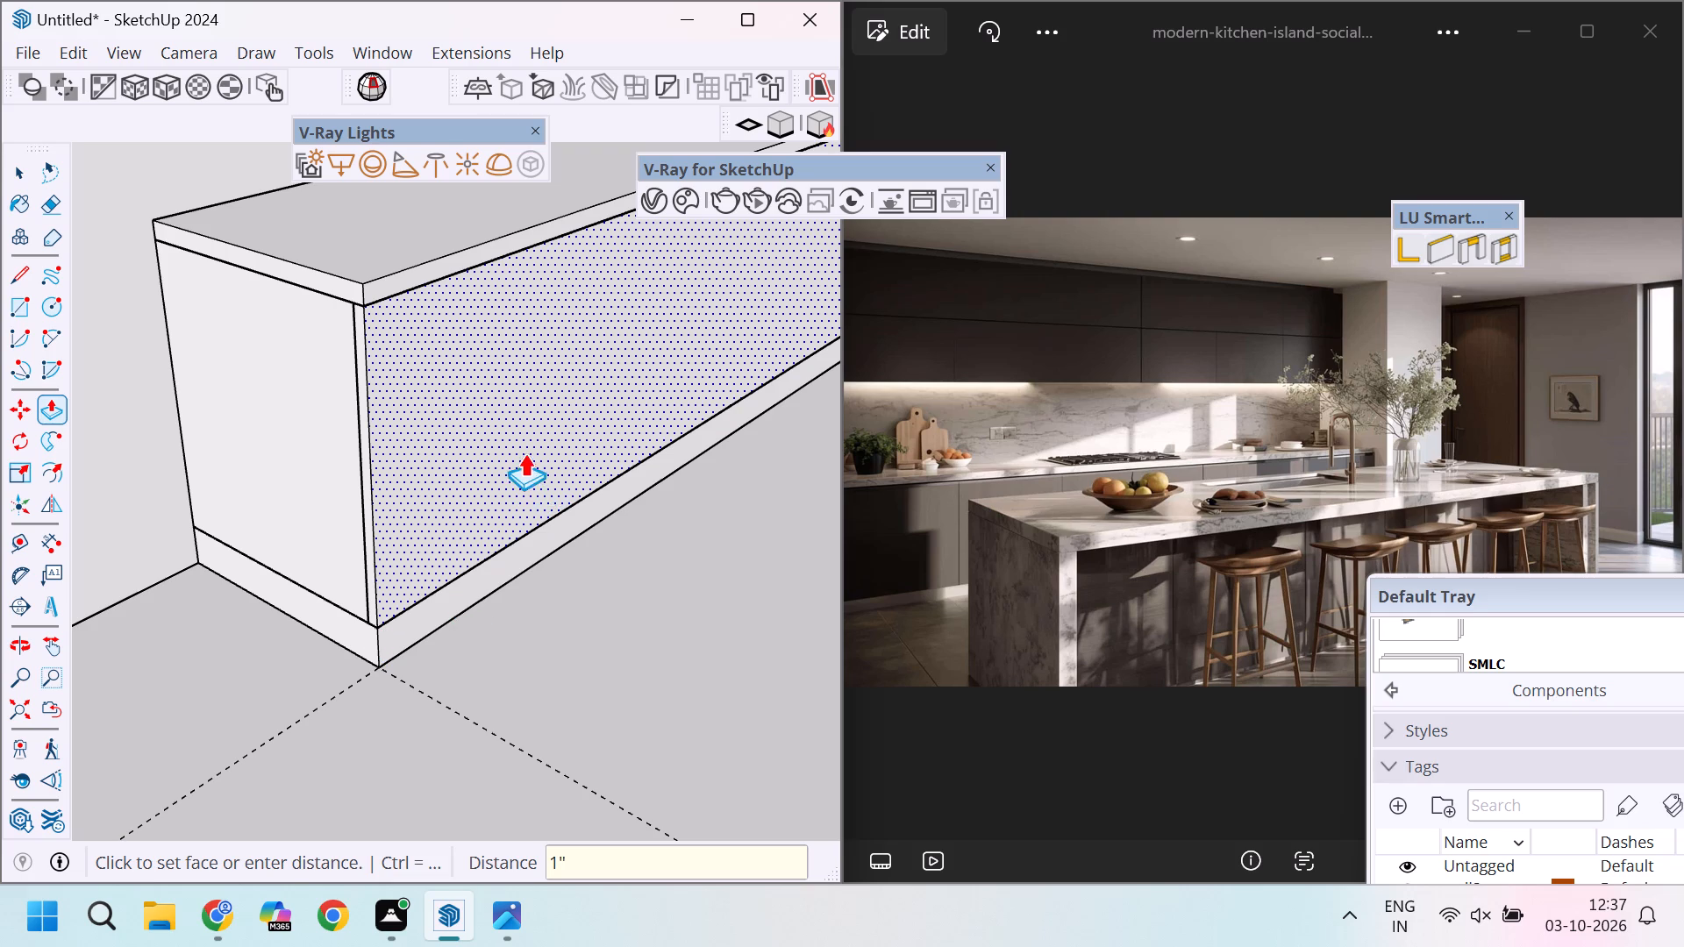
key(space)
triple_click(518, 446)
right_click(518, 446)
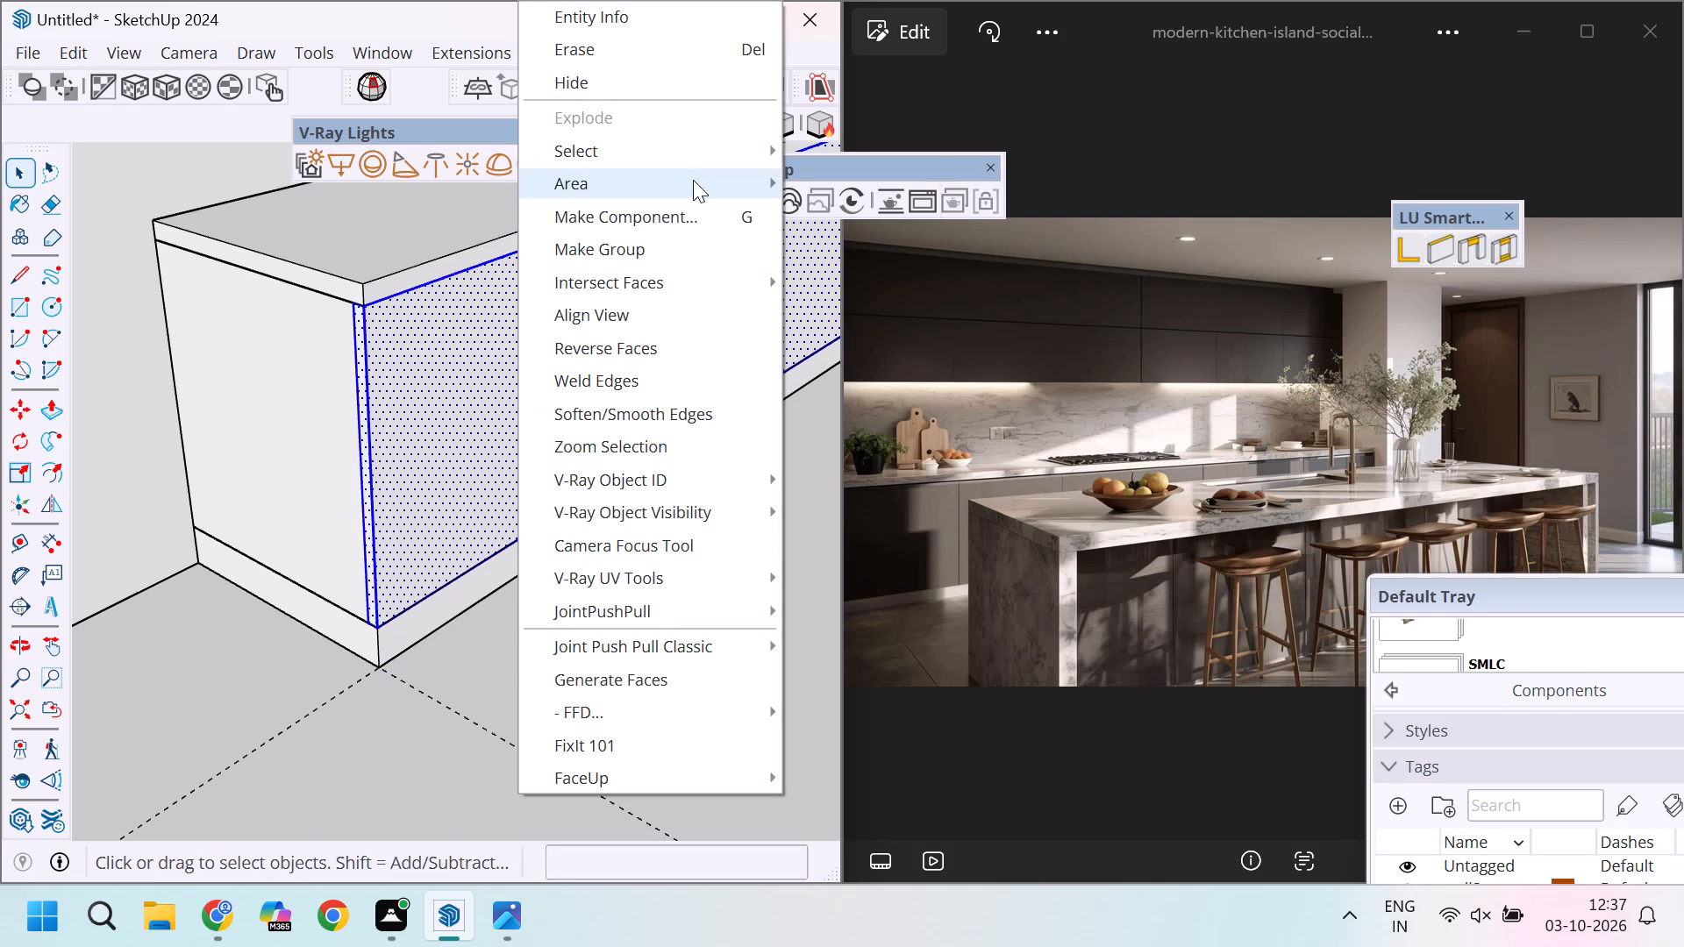
click(642, 260)
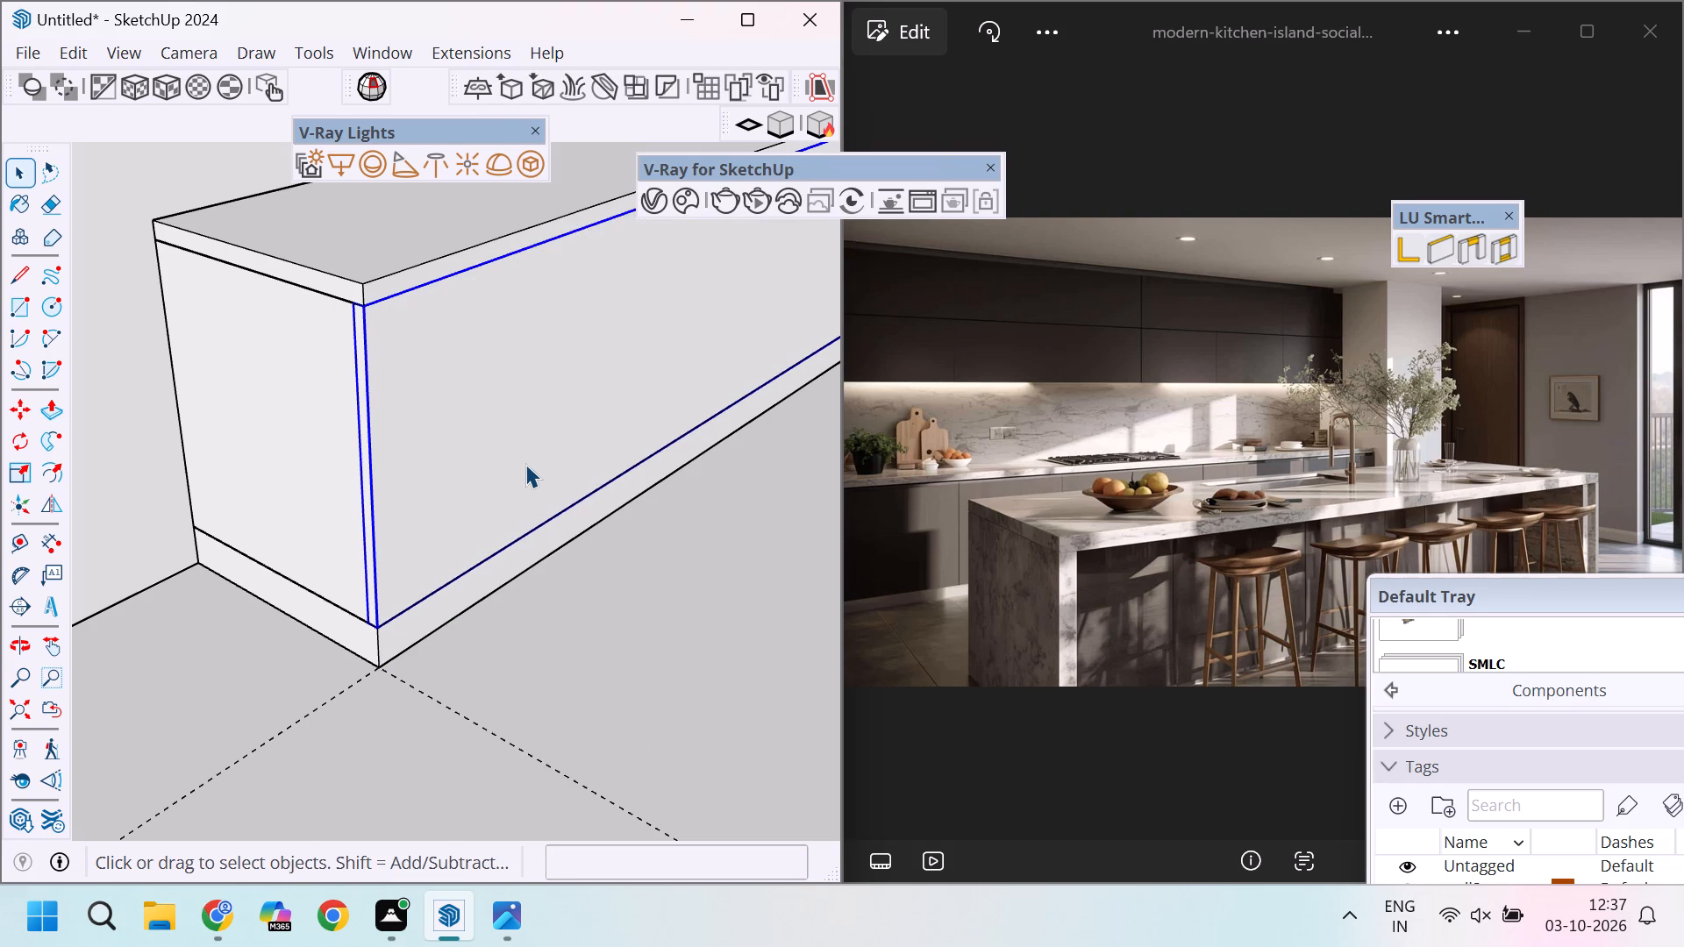
Push the plinth's long front face inward by 2" inside its group and leave the group.
click(425, 628)
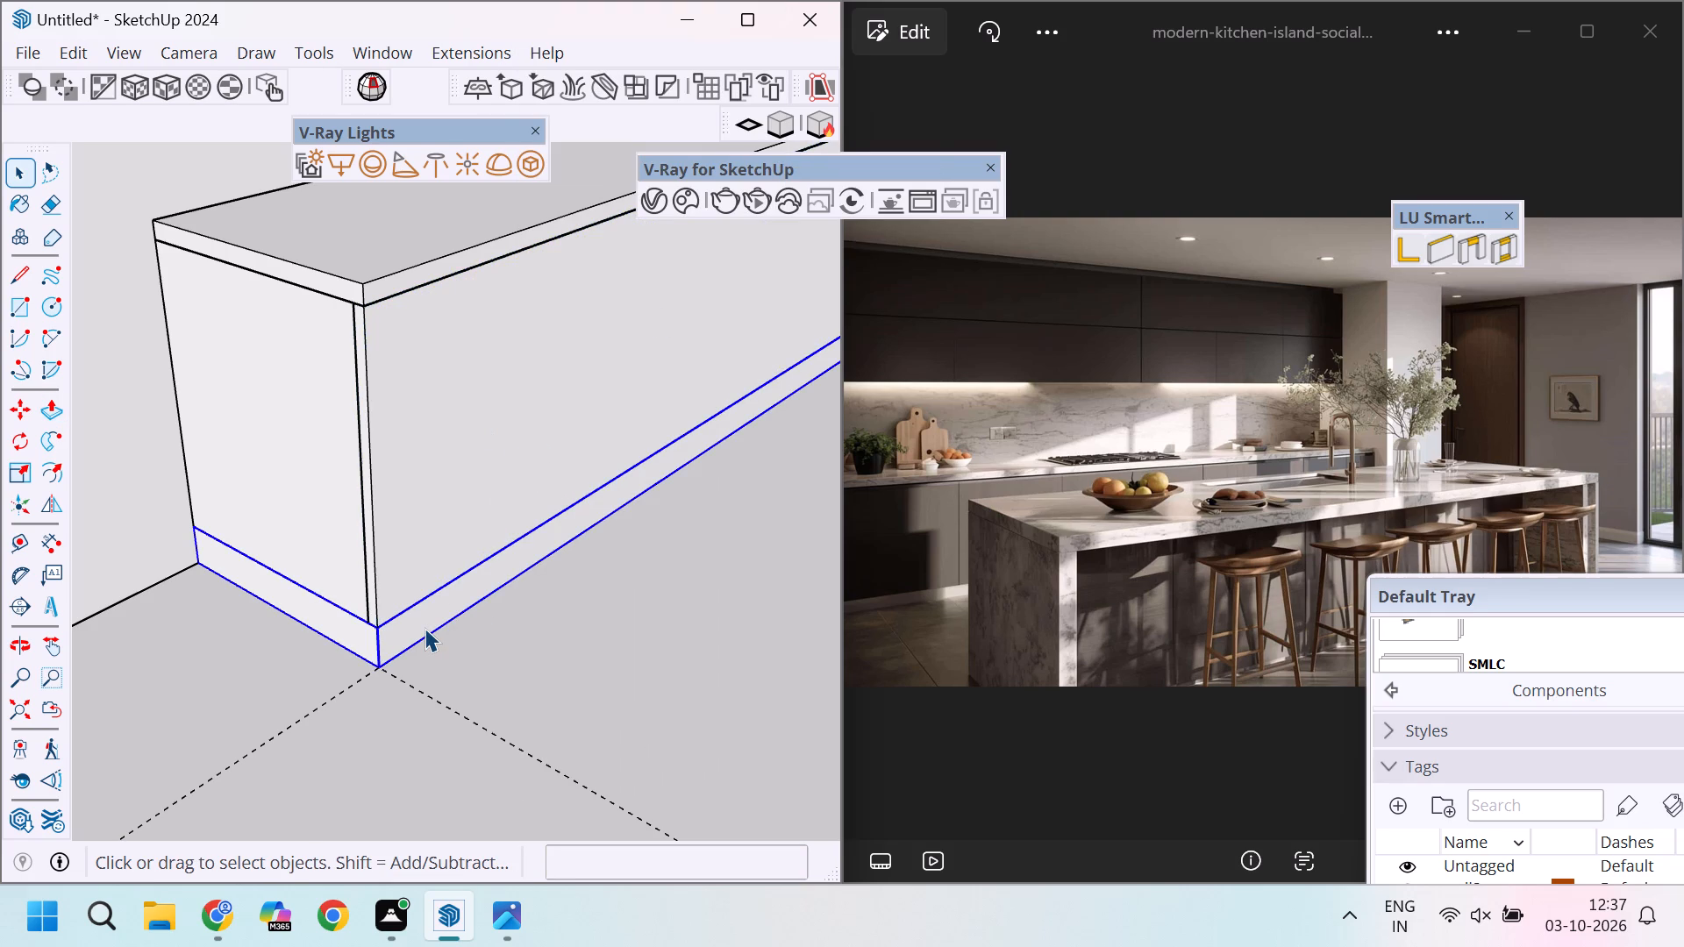
double_click(425, 628)
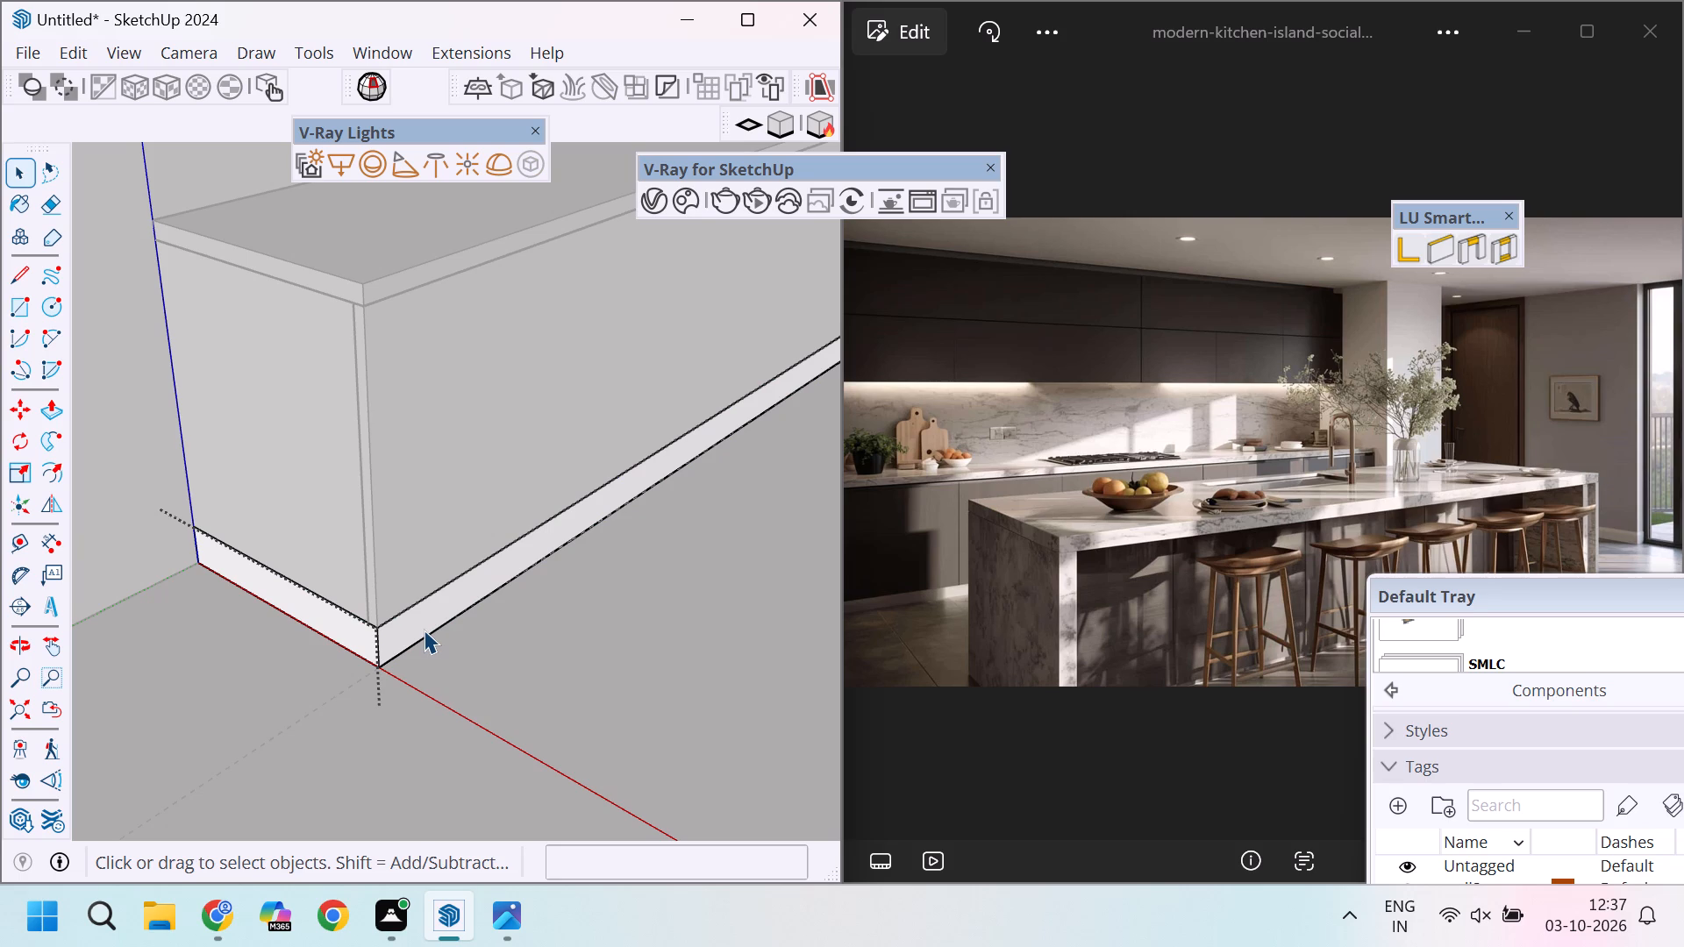
click(423, 618)
key(p)
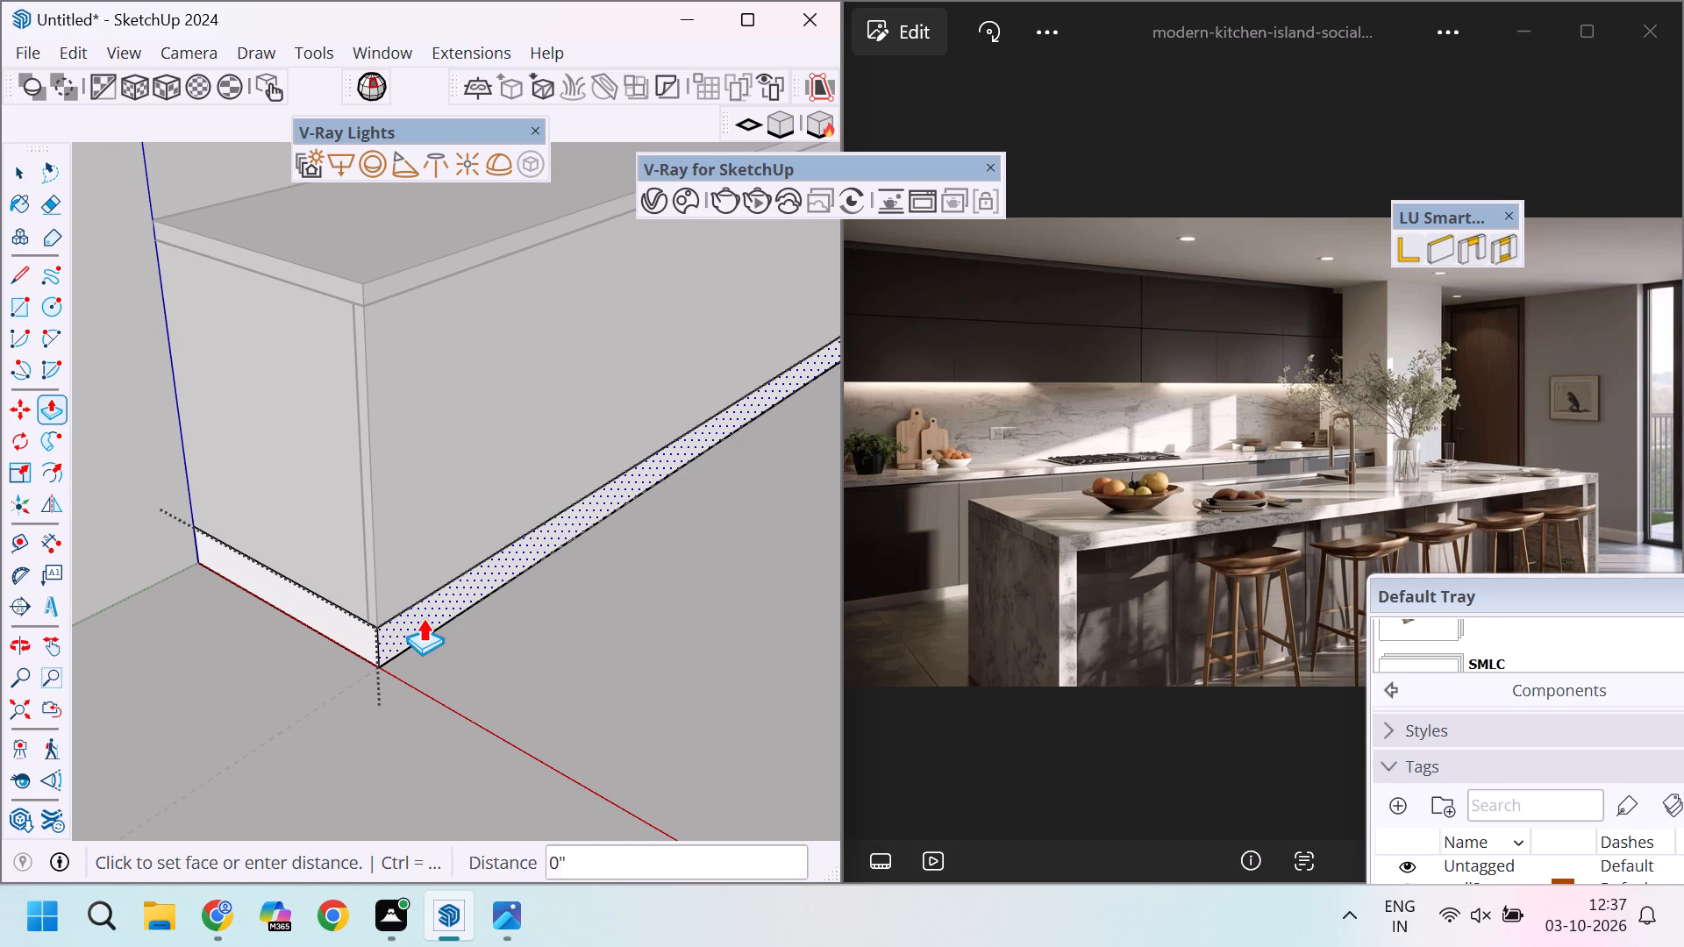
click(423, 618)
scroll(423, 616, up, 4)
key(2)
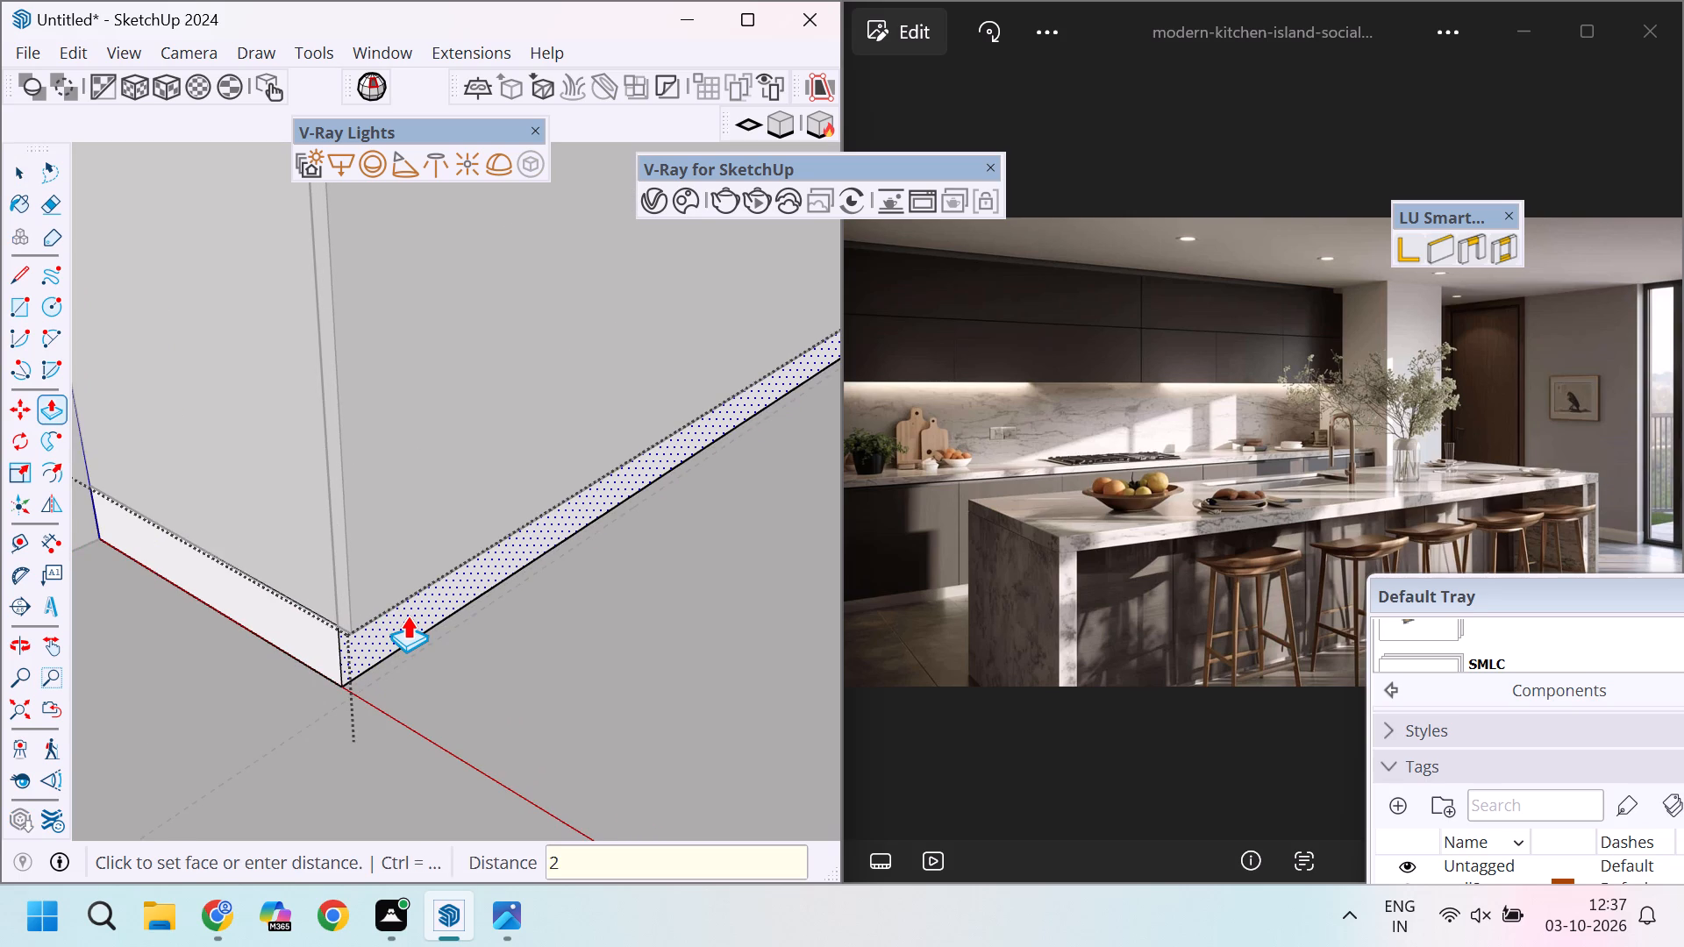
key(Return)
scroll(407, 616, down, 5)
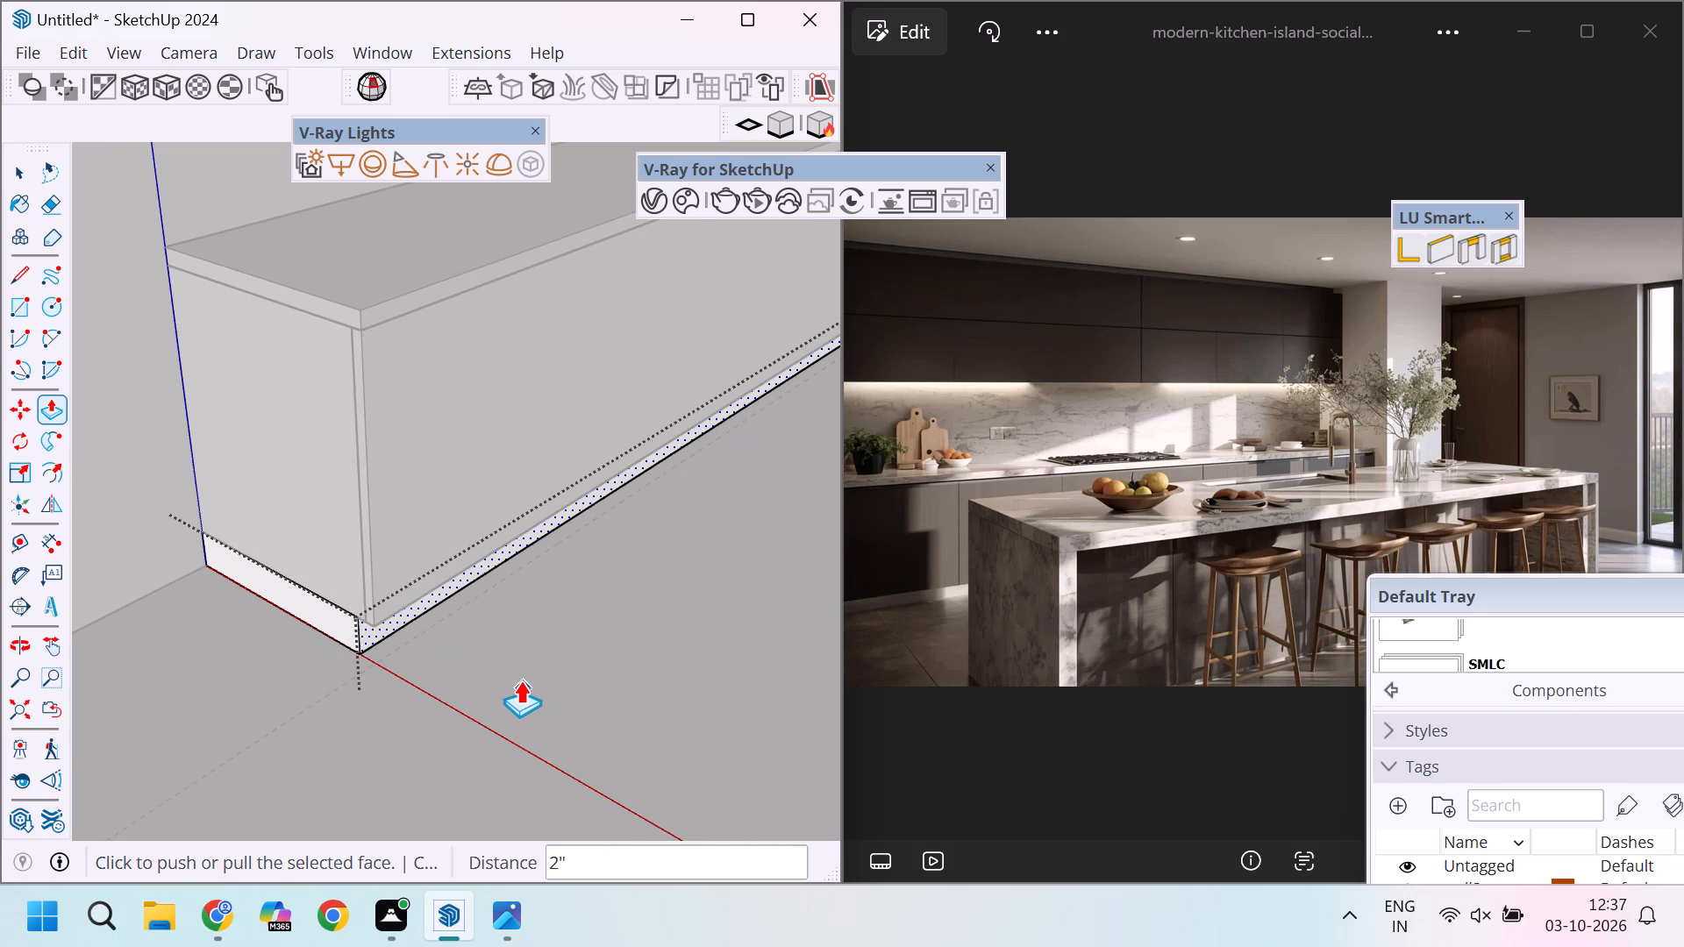
key(space)
triple_click(515, 680)
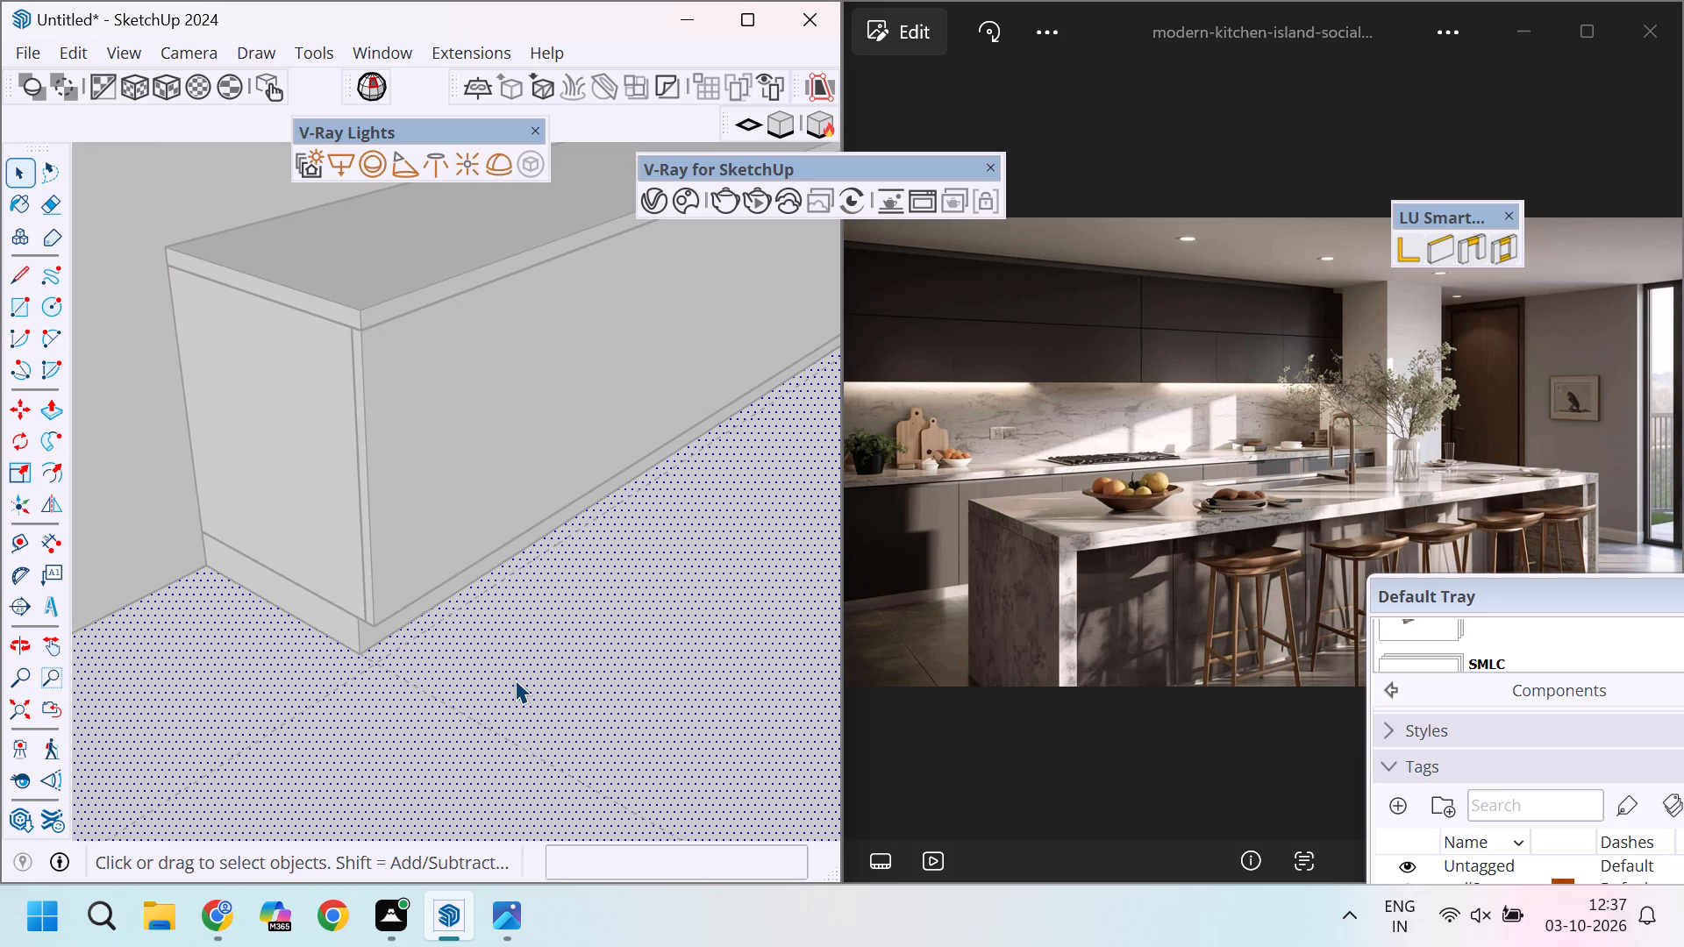
click(515, 673)
scroll(582, 656, down, 5)
key(Escape)
scroll(601, 666, down, 4)
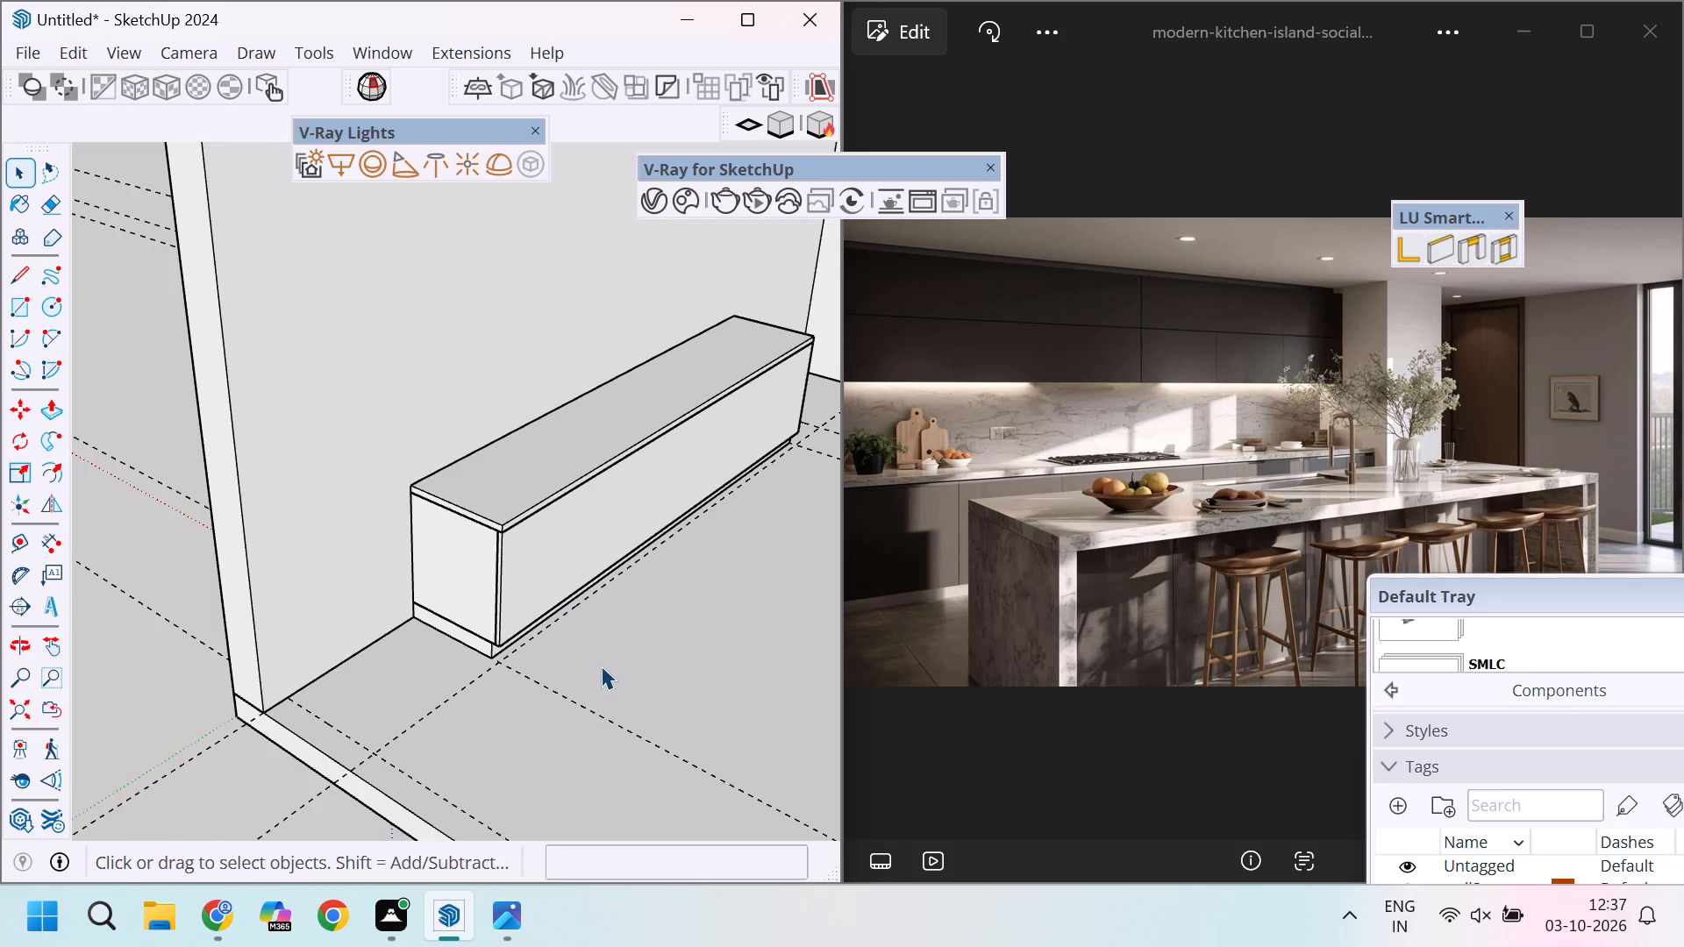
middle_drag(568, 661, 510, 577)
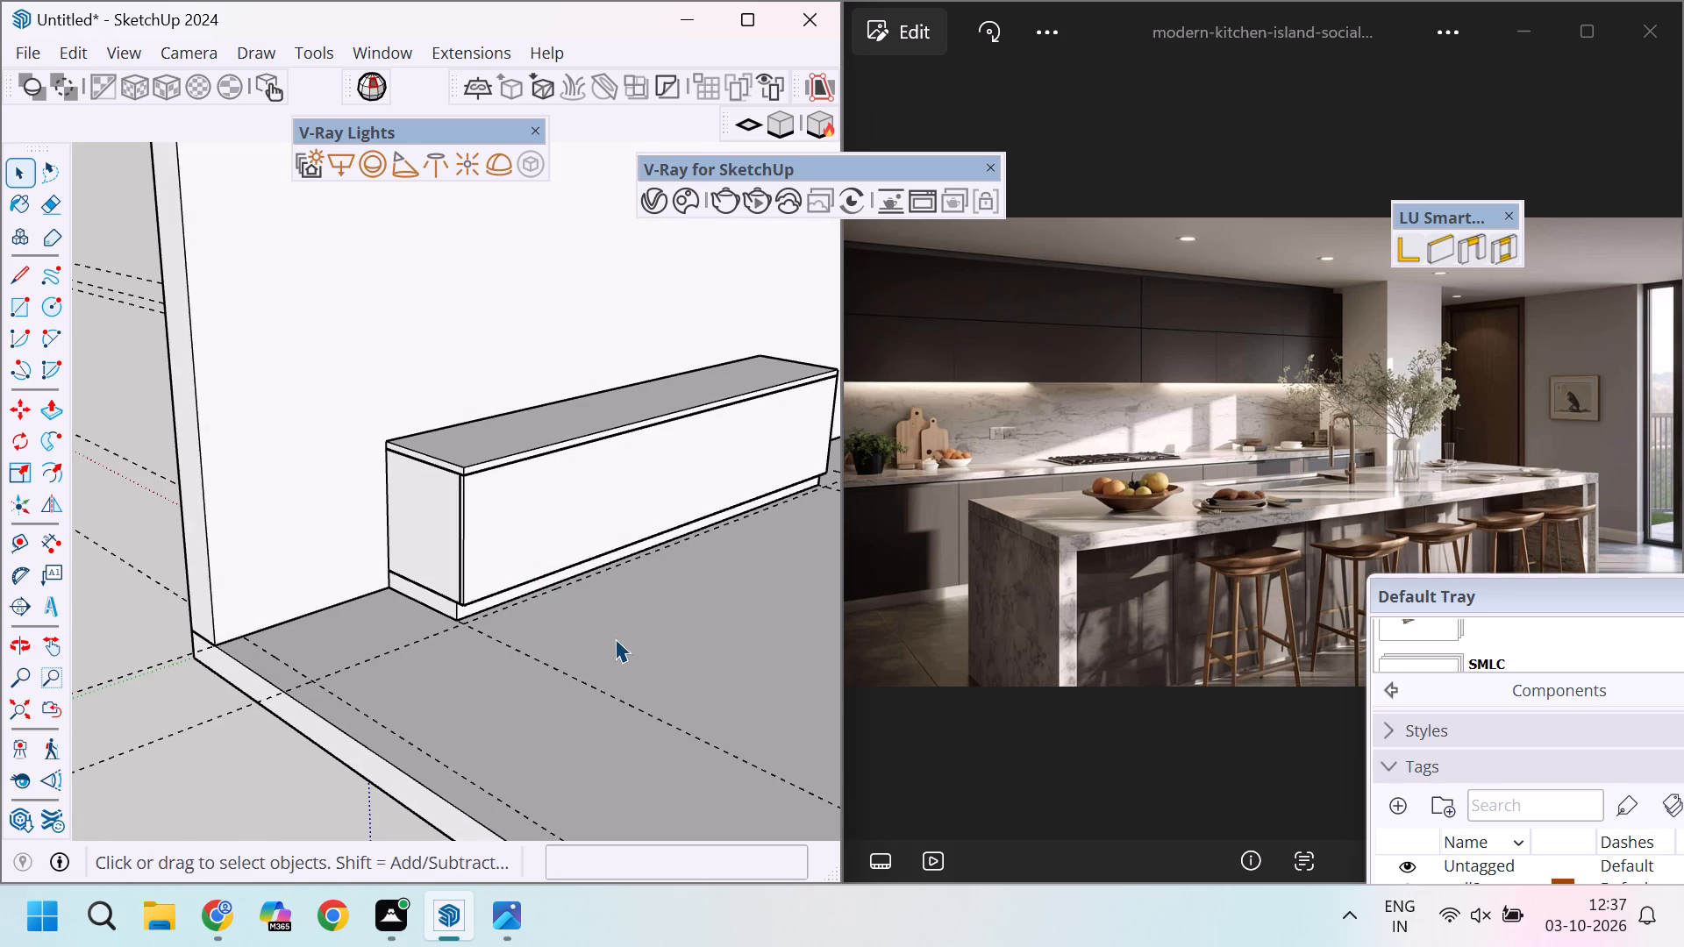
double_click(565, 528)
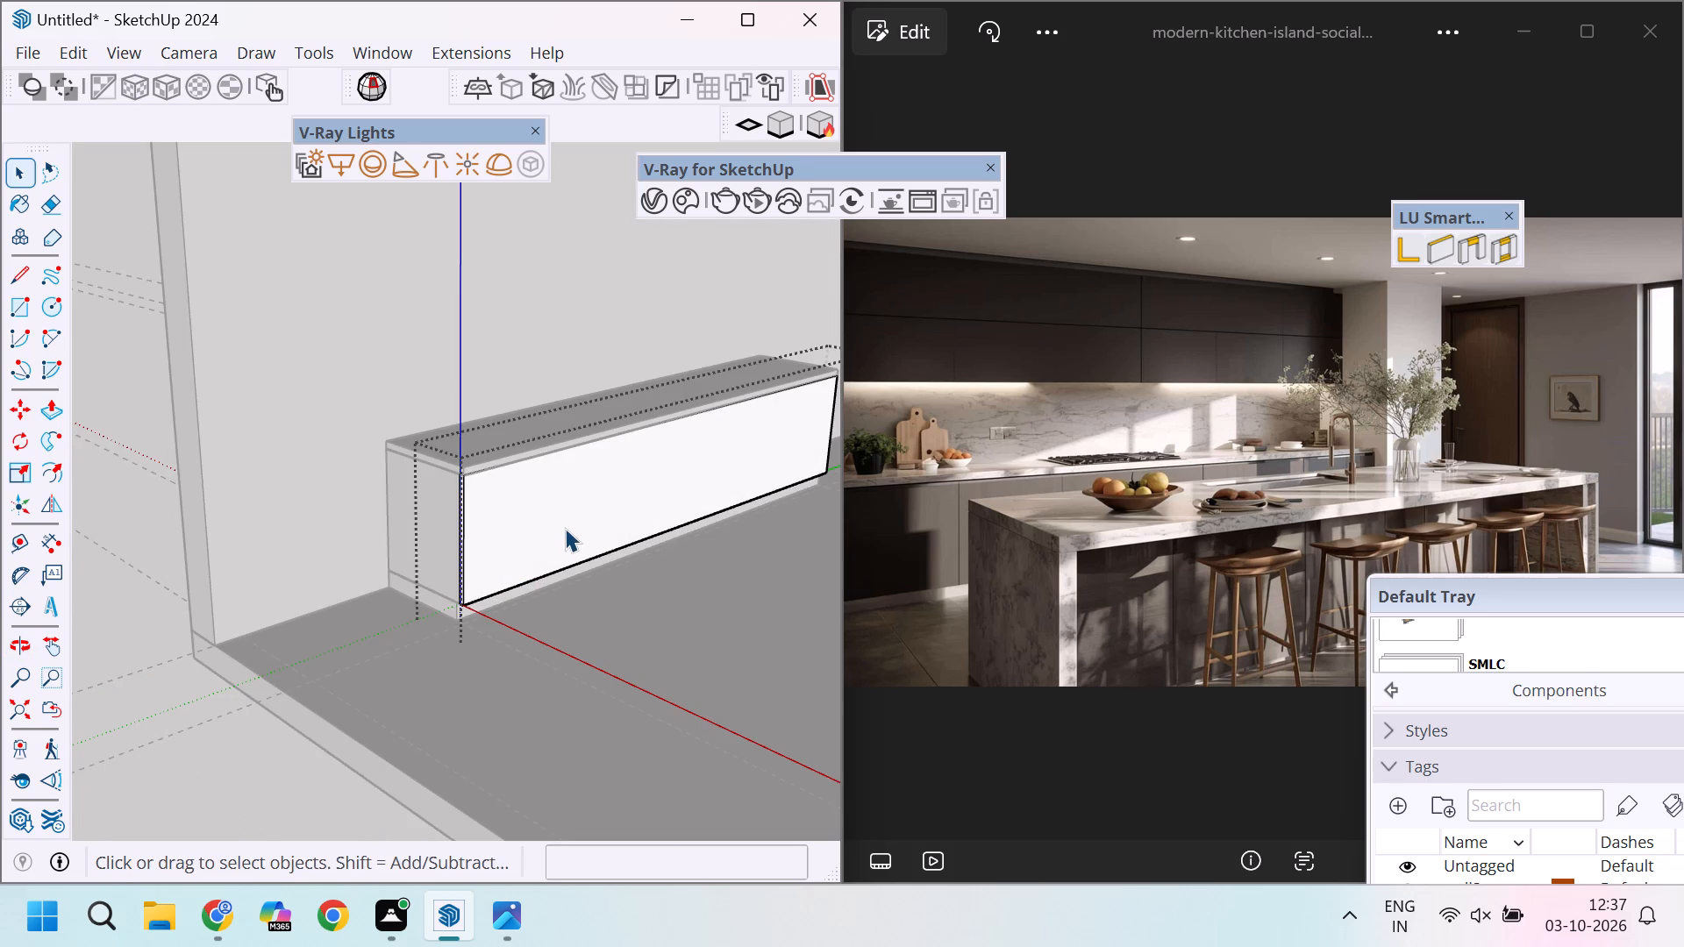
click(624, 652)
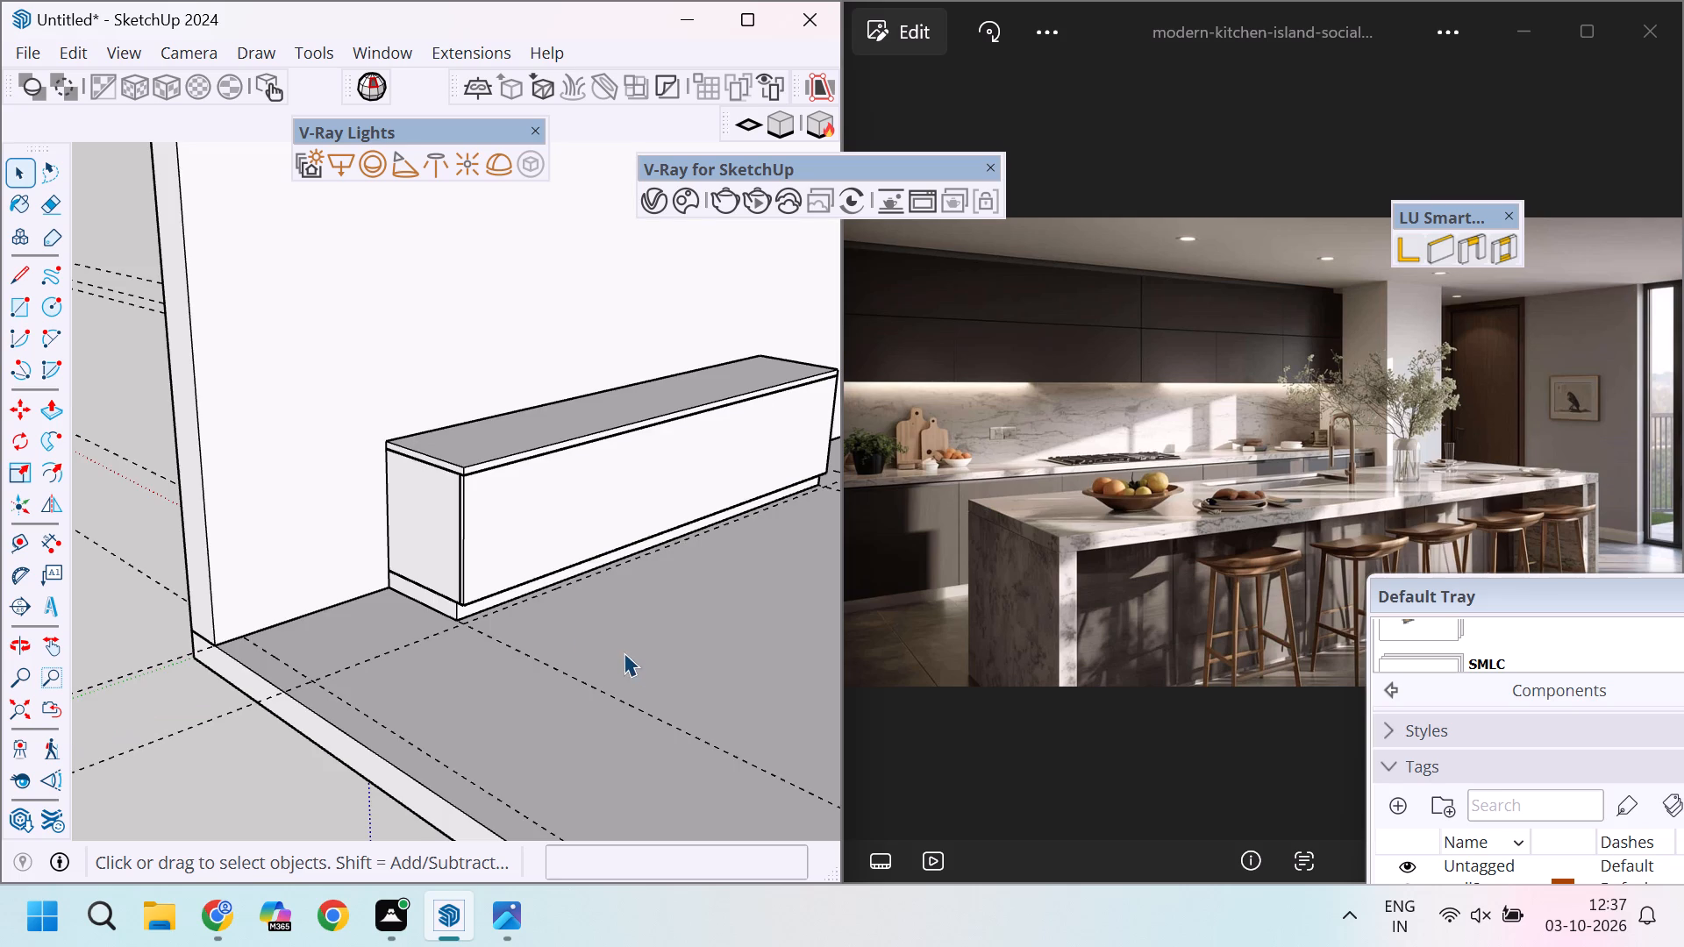
Inside the countertop group, draw a two-point arc across the front corner's vertical edge, bulging about 7/16" outward past the countertop's end.
scroll(491, 448, up, 7)
double_click(508, 466)
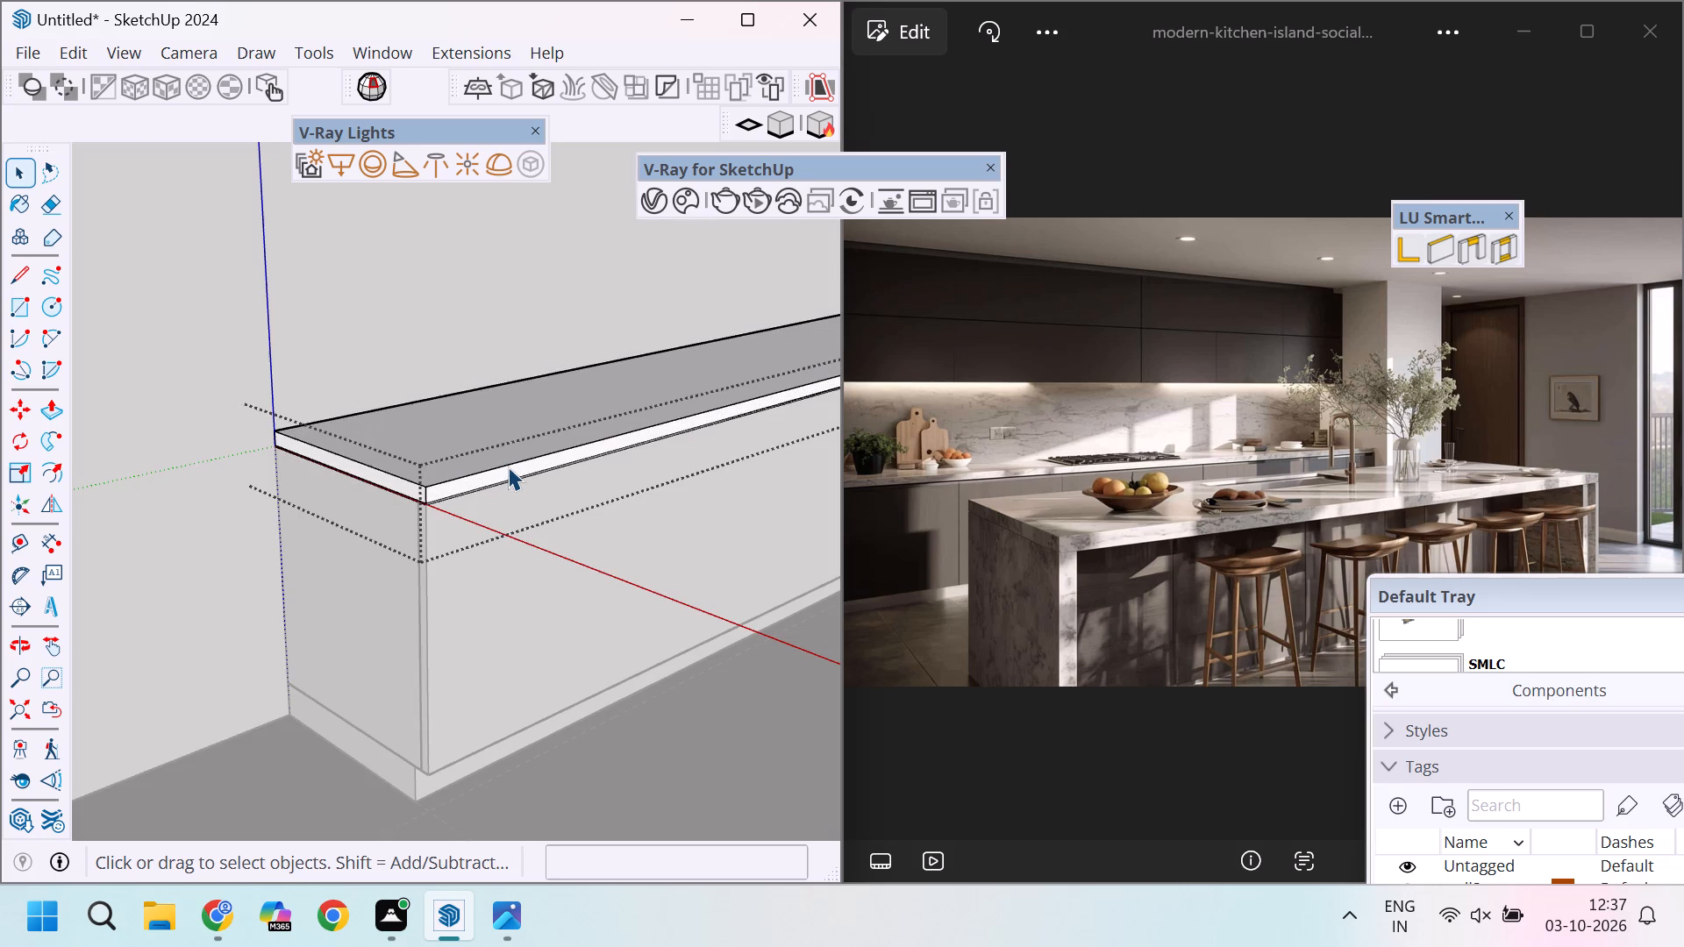
scroll(425, 500, up, 6)
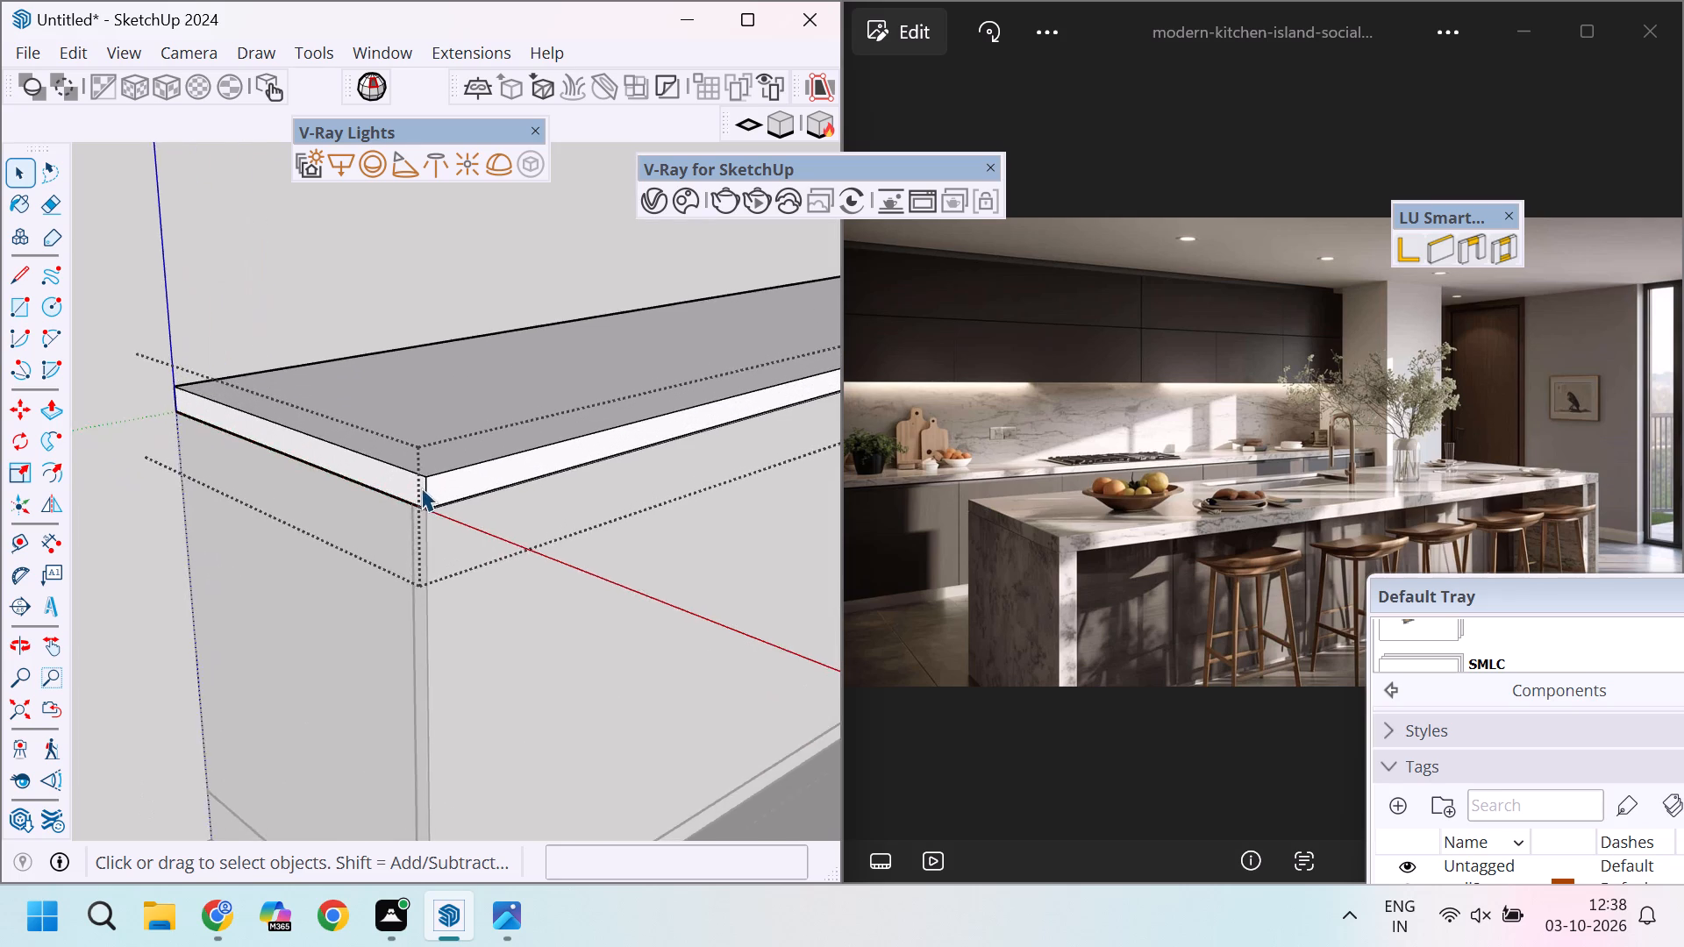
scroll(421, 488, up, 4)
middle_drag(425, 482, 606, 470)
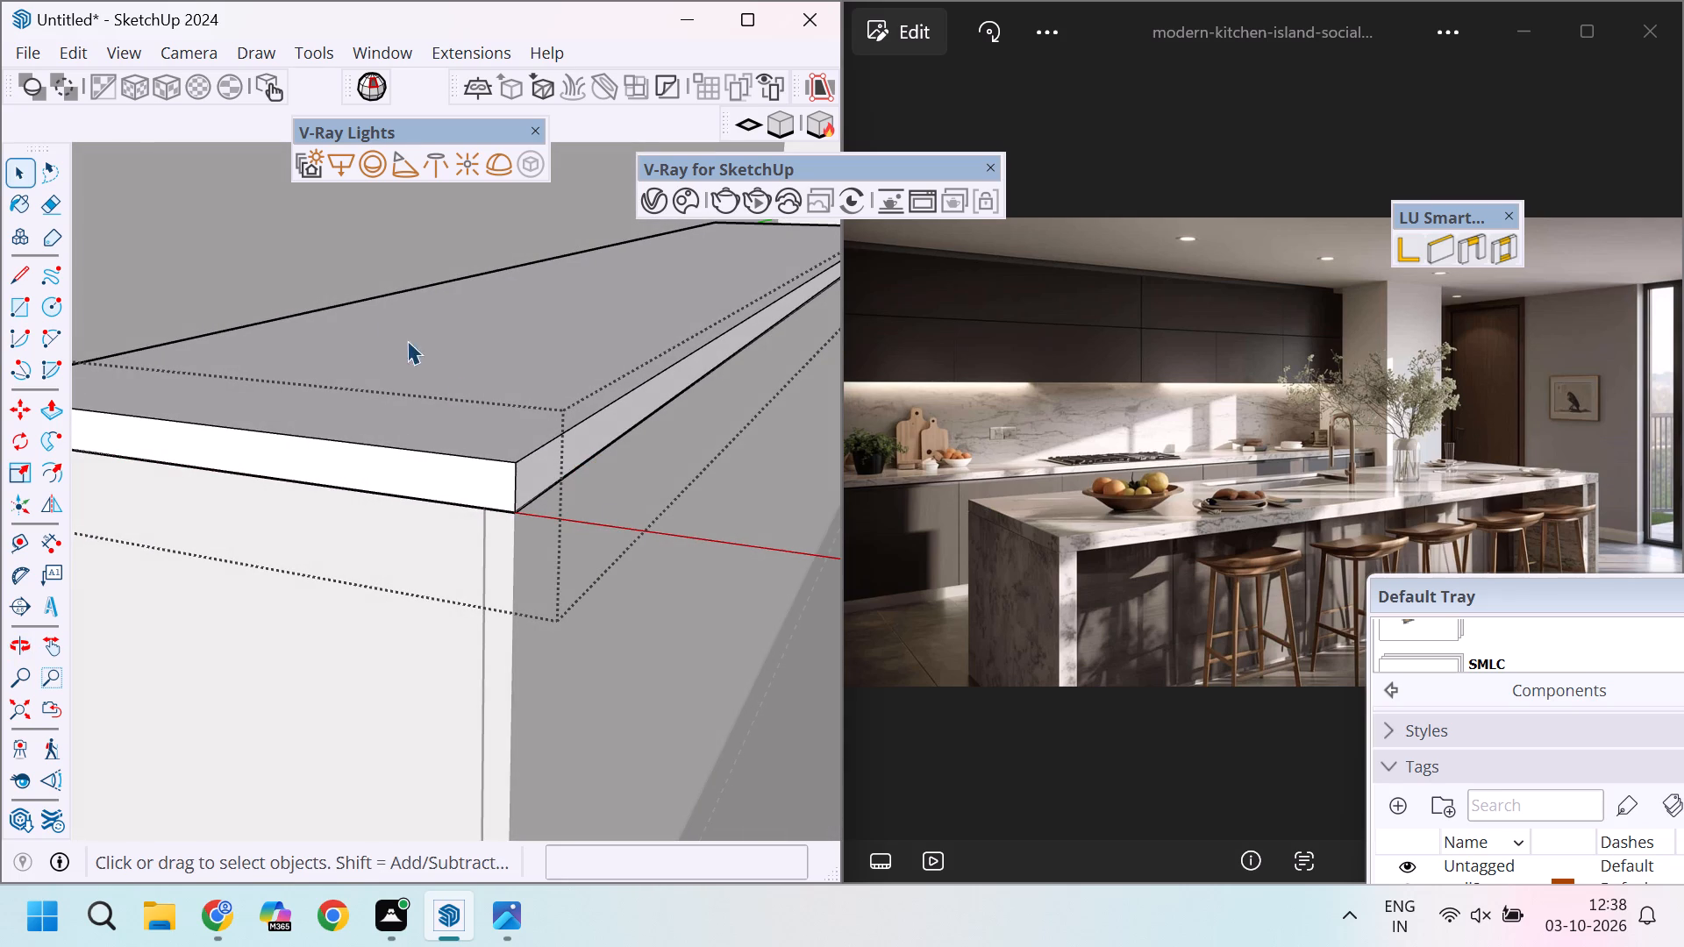
click(48, 331)
scroll(437, 447, up, 7)
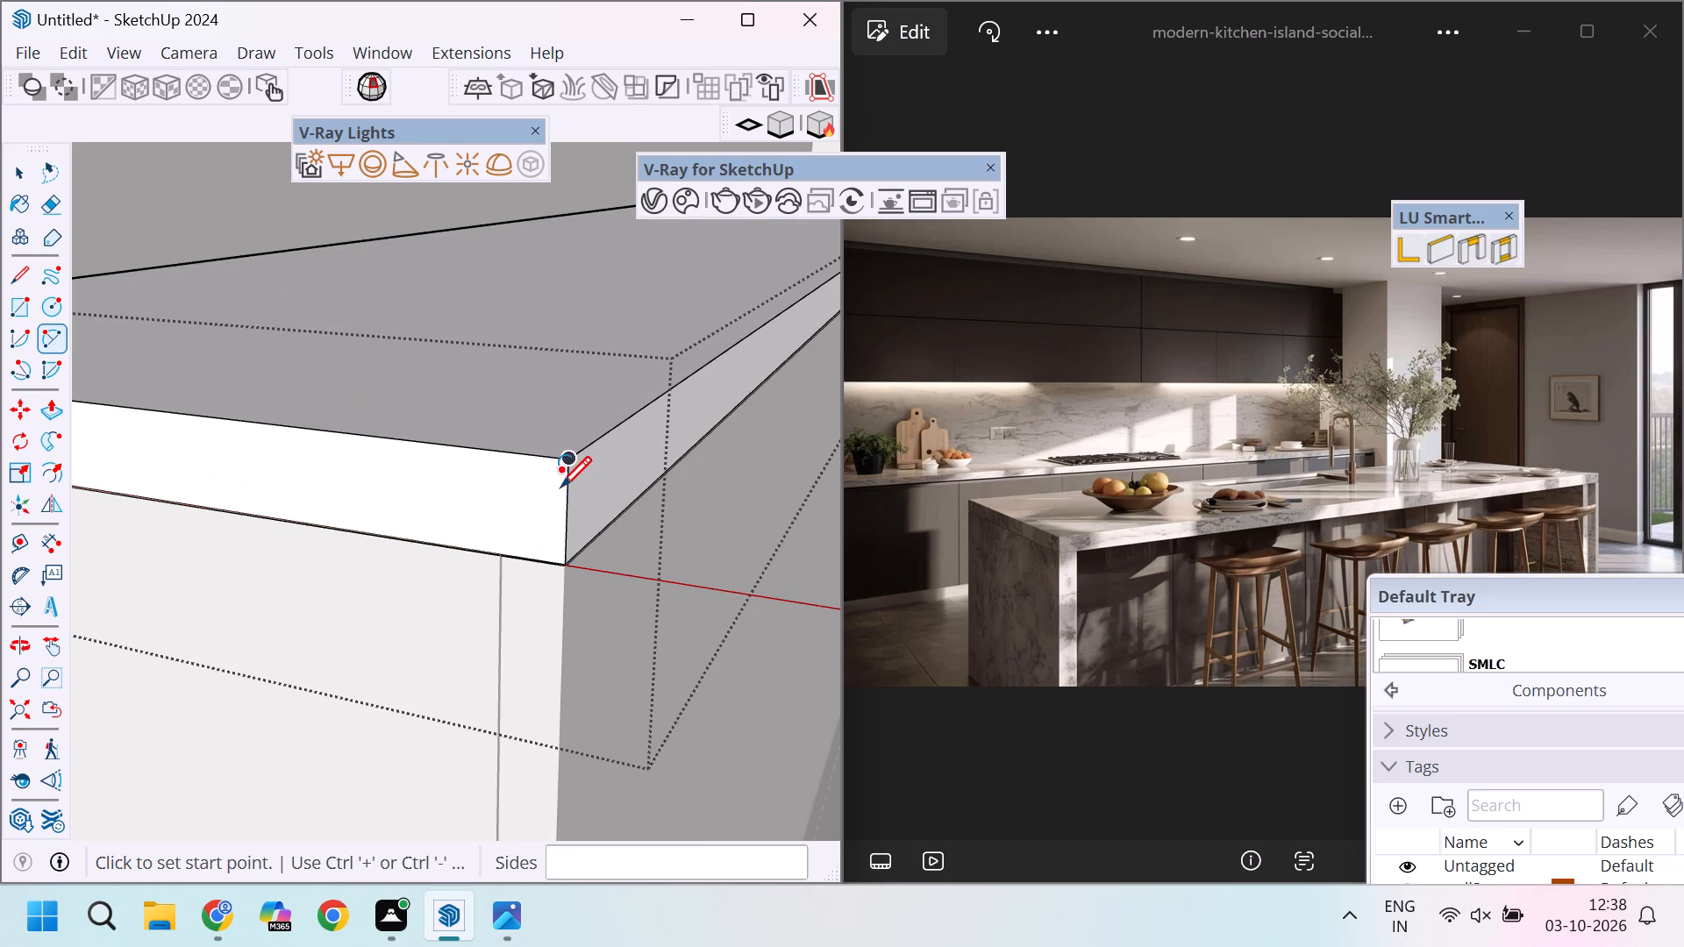
click(571, 464)
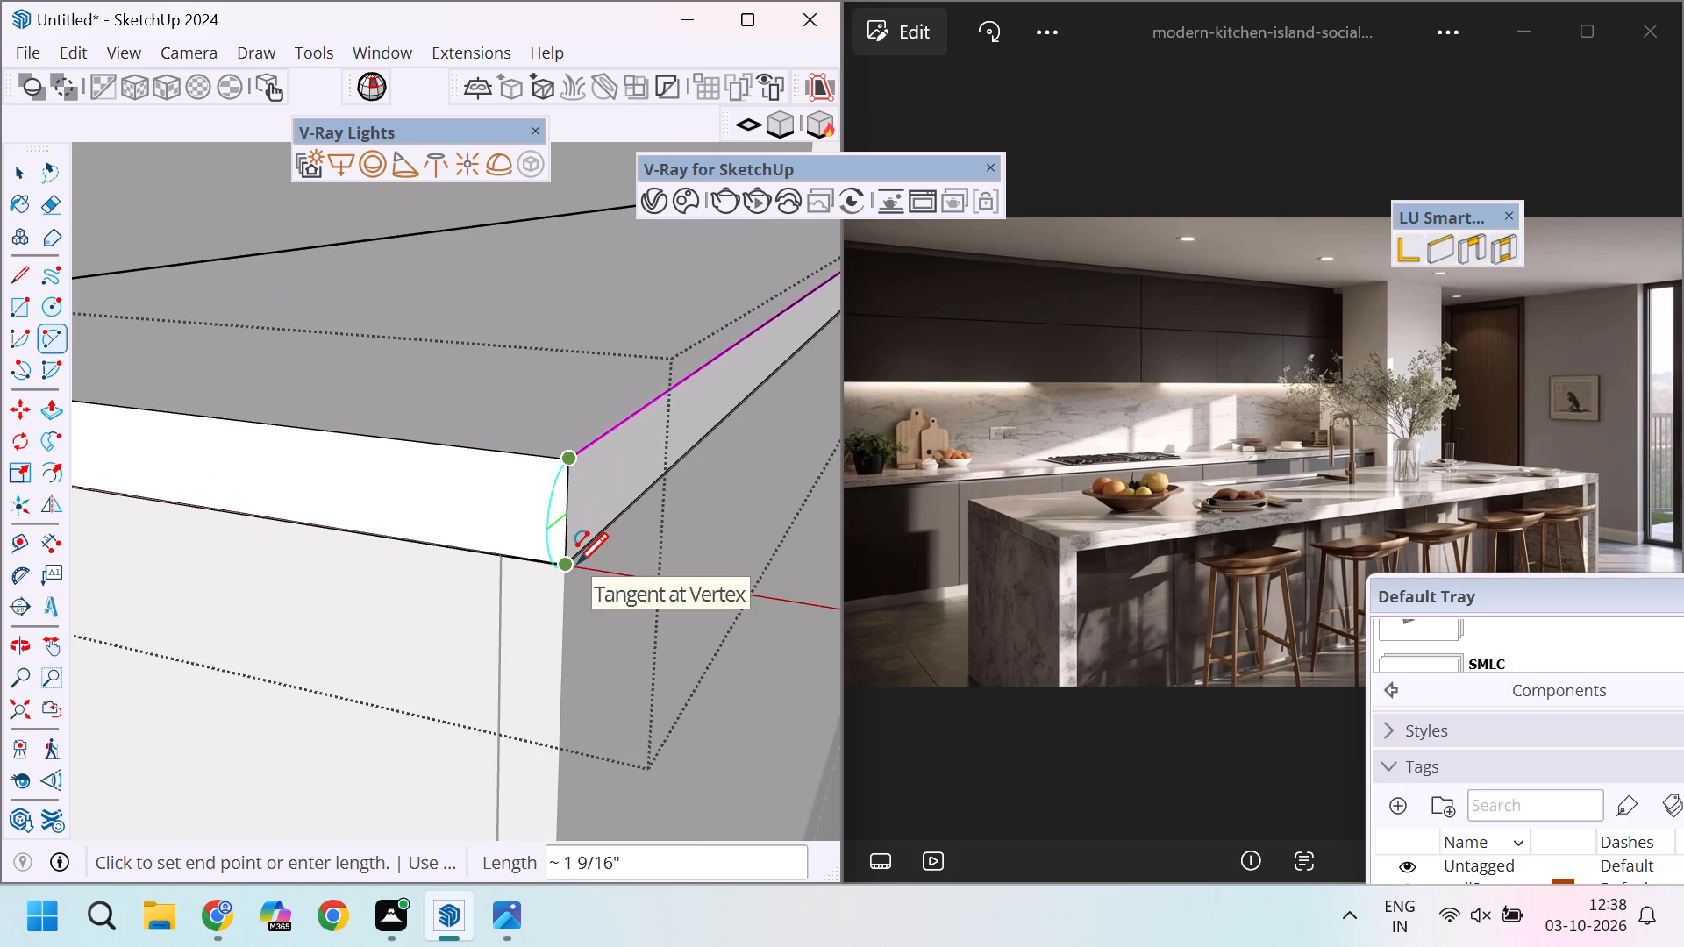
click(577, 563)
middle_drag(595, 530, 703, 526)
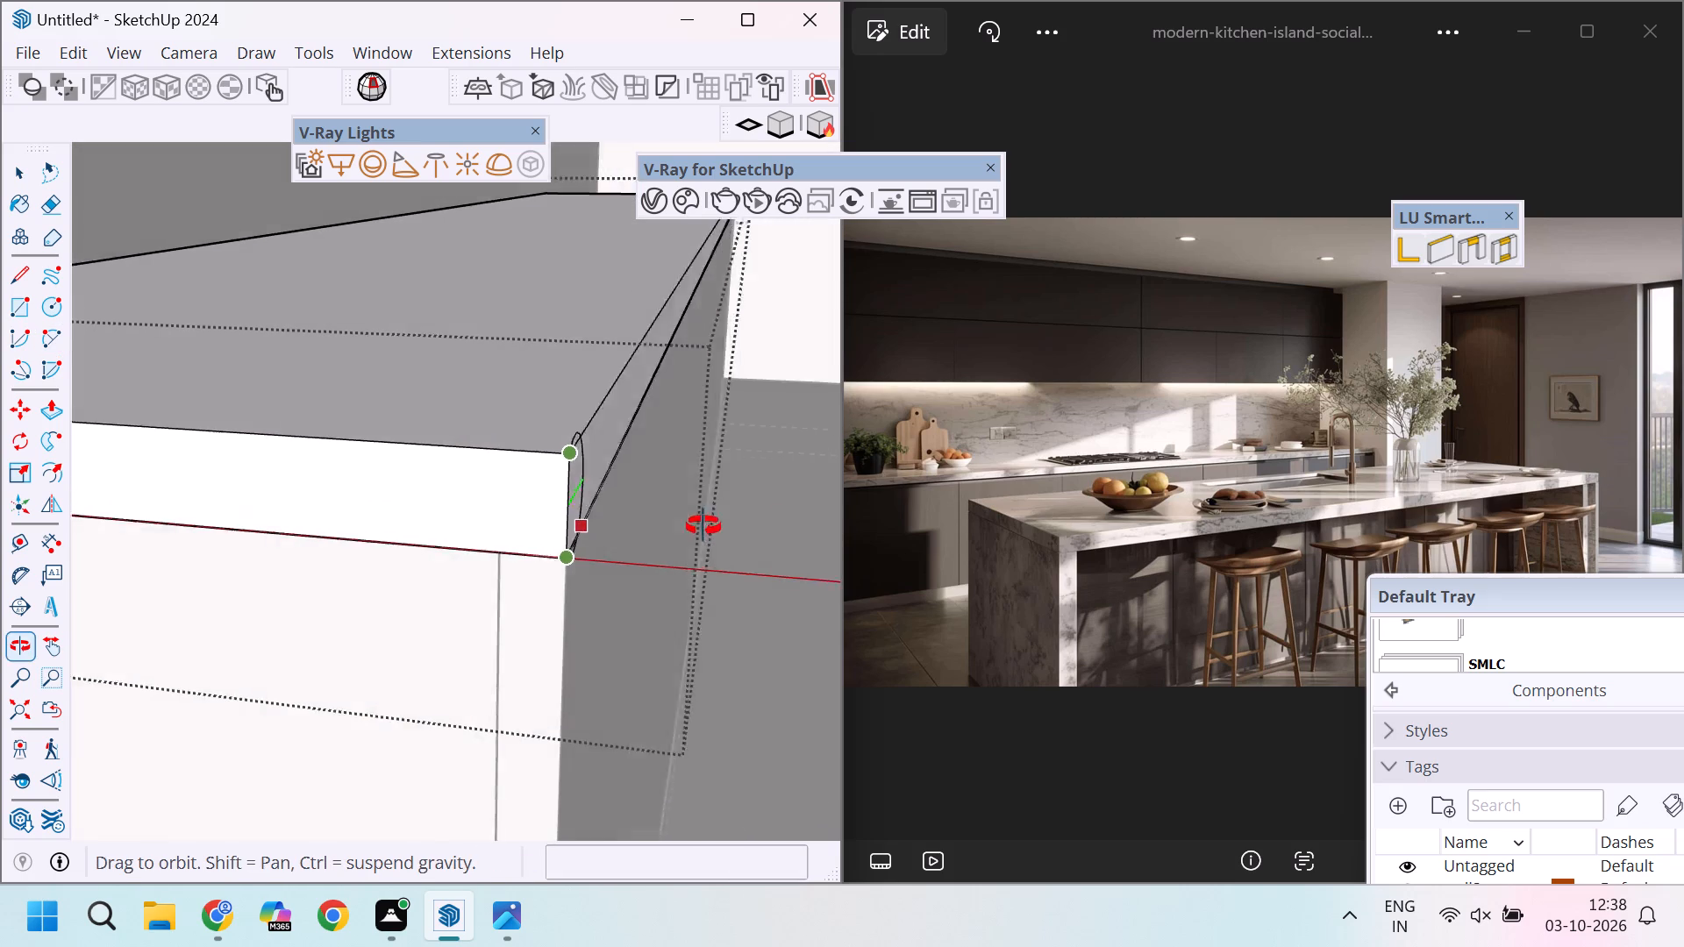
middle_drag(703, 526, 723, 526)
scroll(582, 492, up, 4)
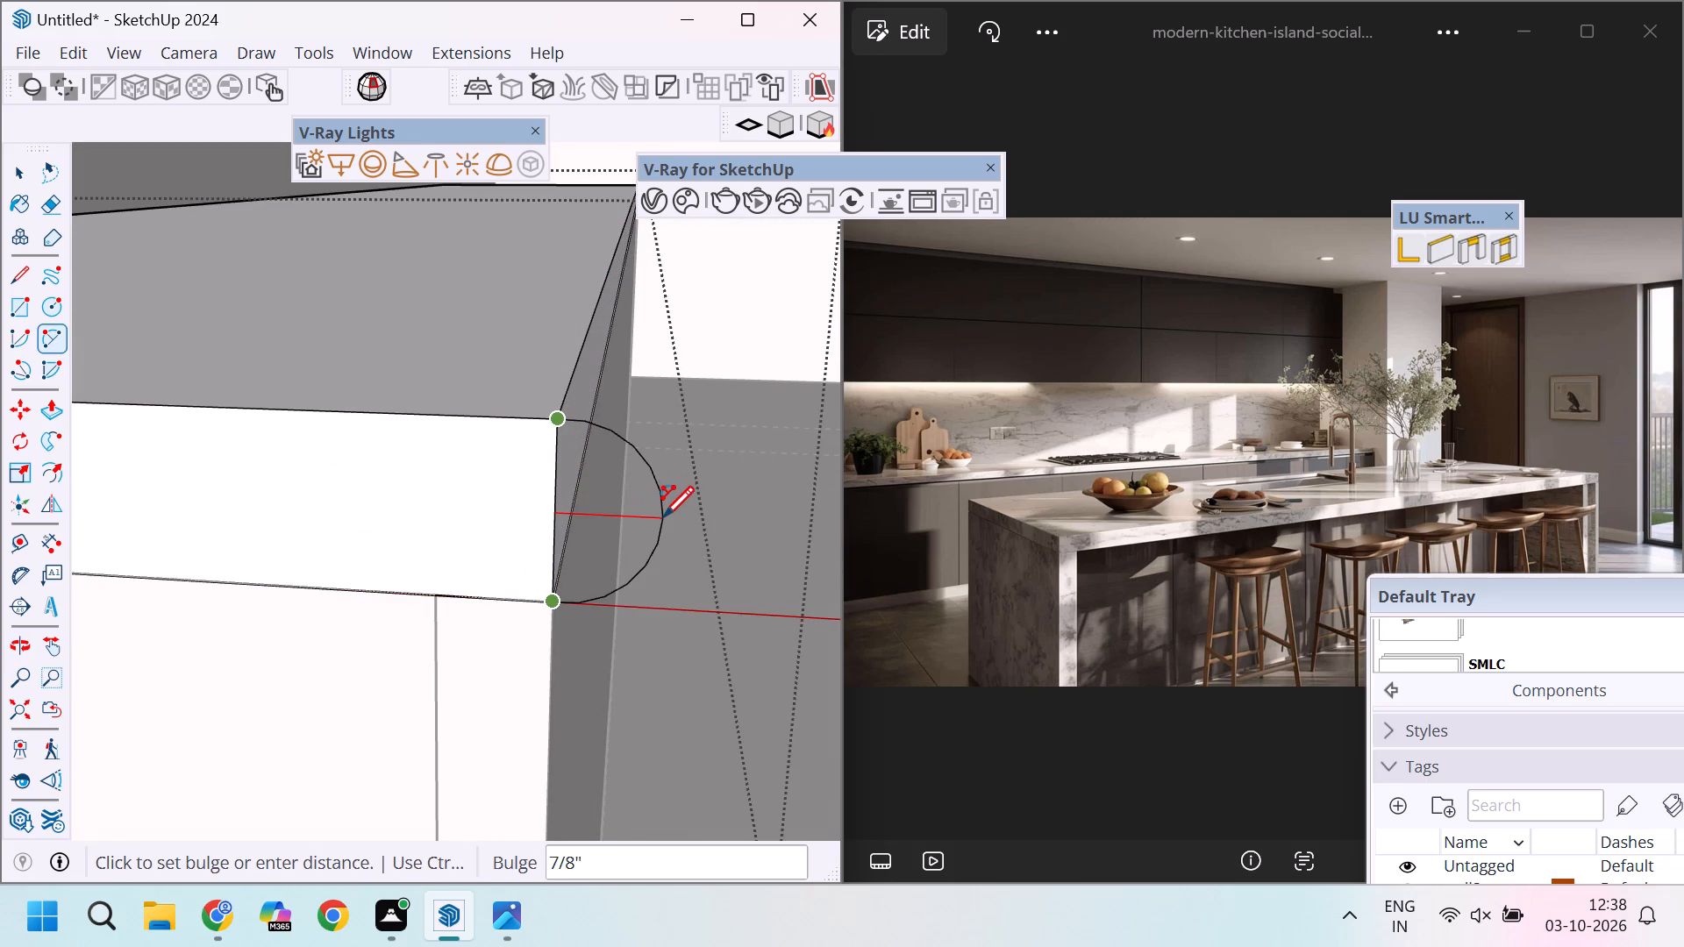
middle_drag(659, 521, 681, 506)
scroll(371, 513, down, 5)
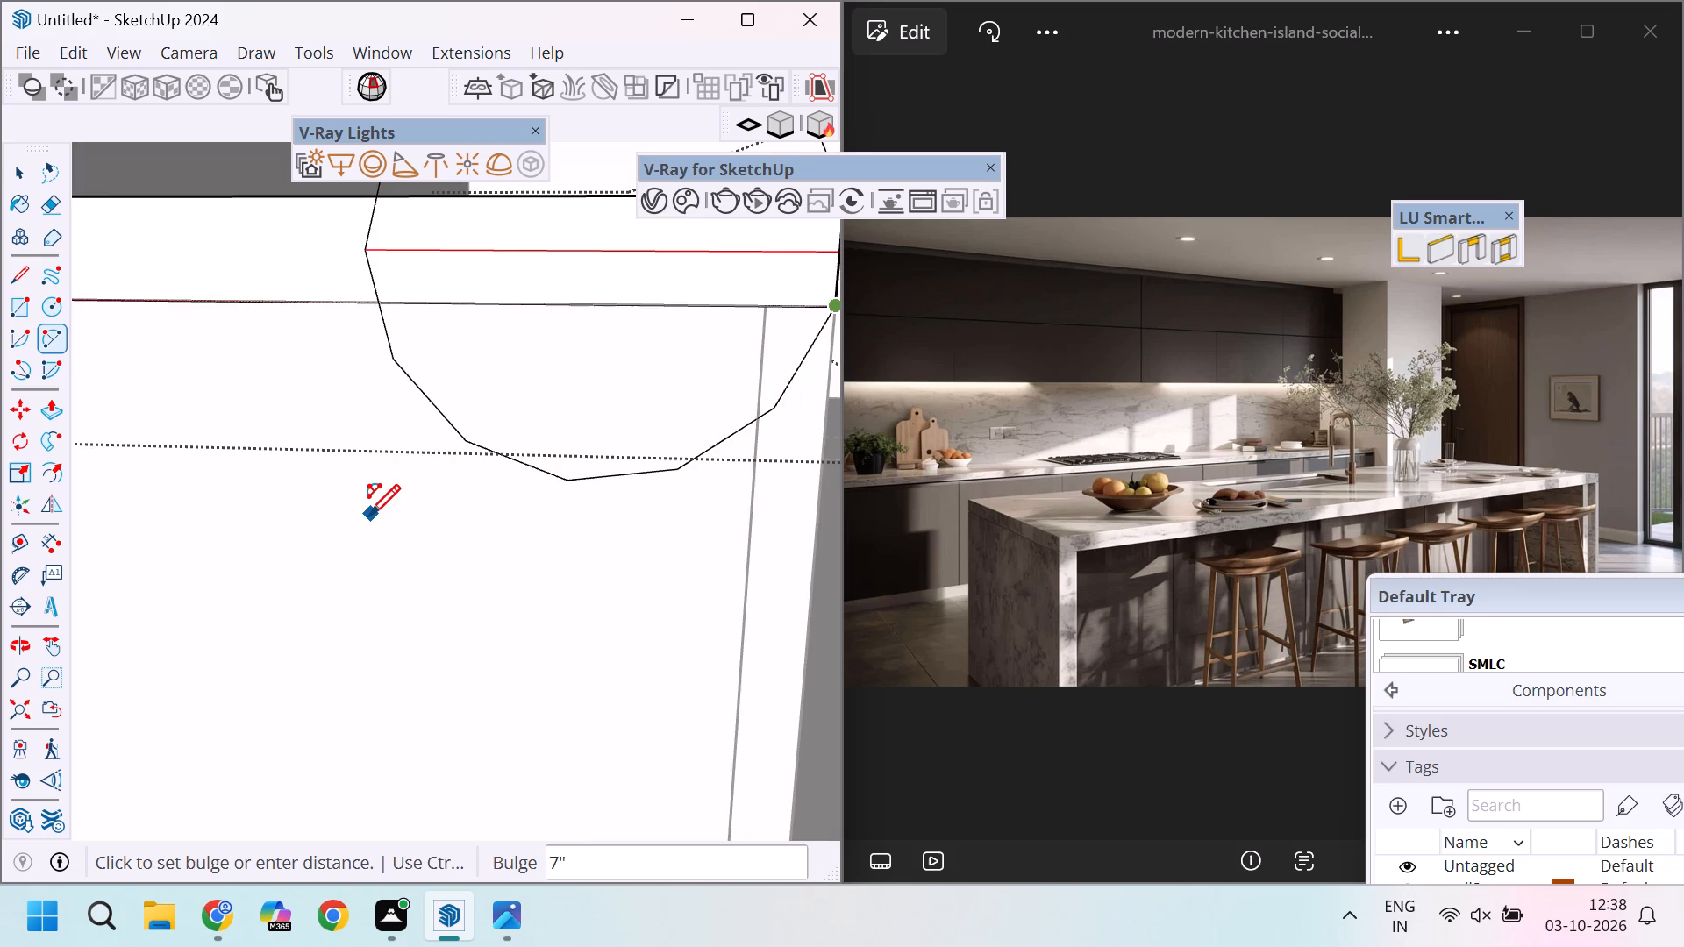
scroll(369, 515, down, 10)
scroll(503, 474, up, 5)
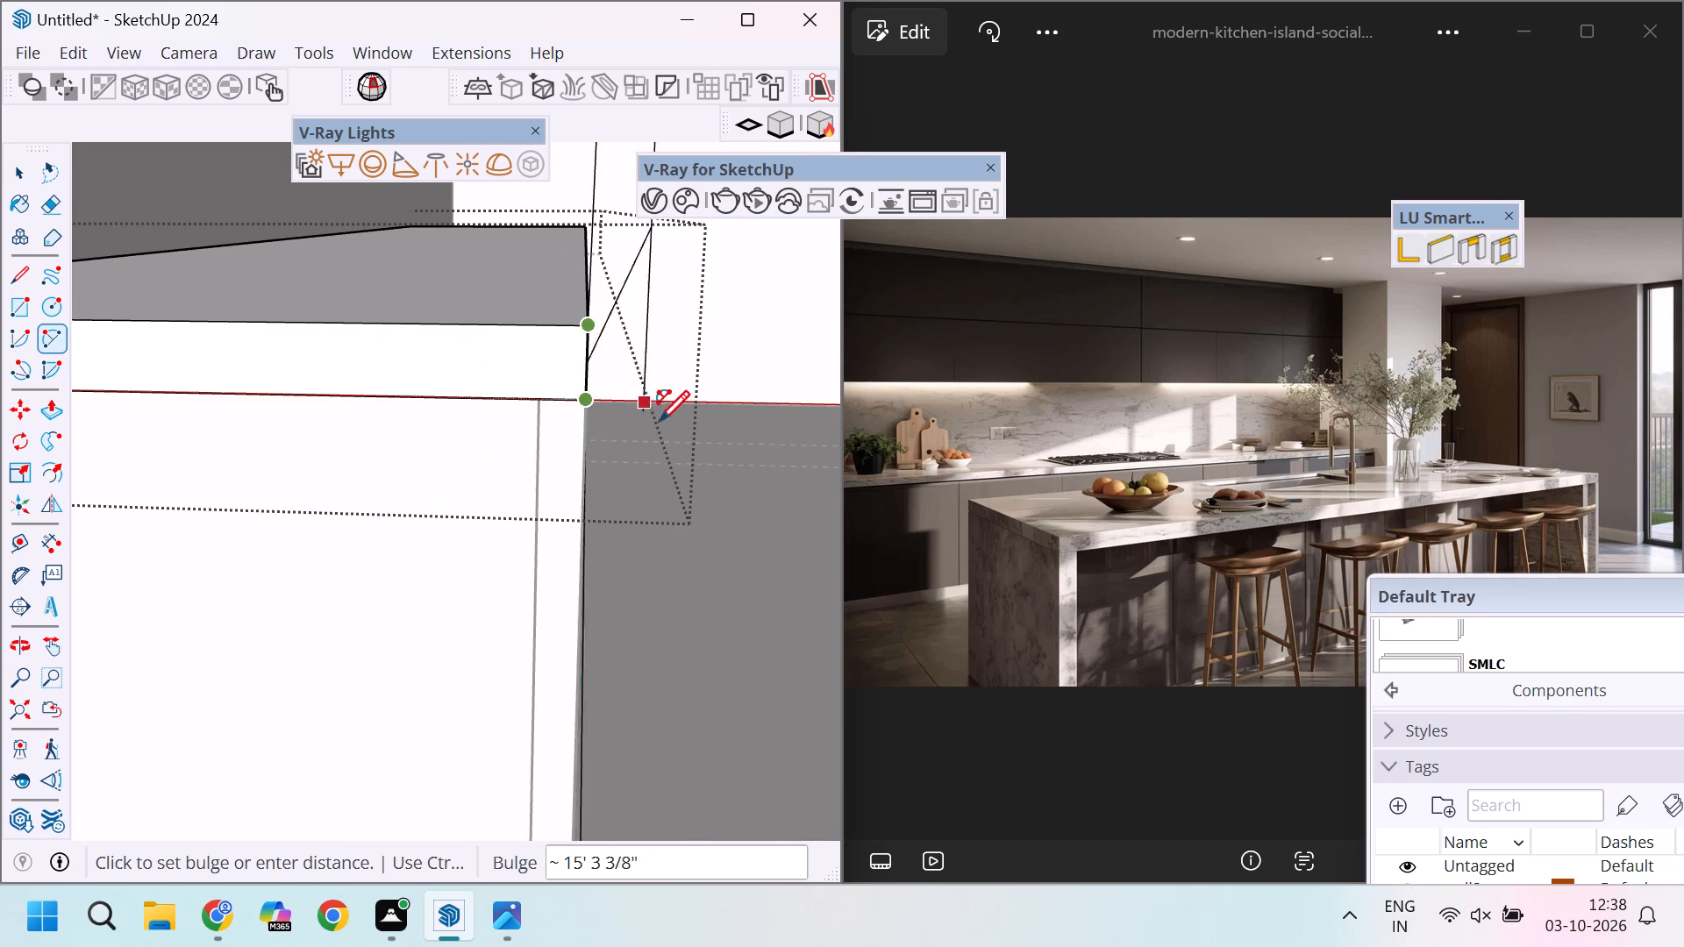
scroll(657, 410, up, 2)
scroll(648, 414, down, 4)
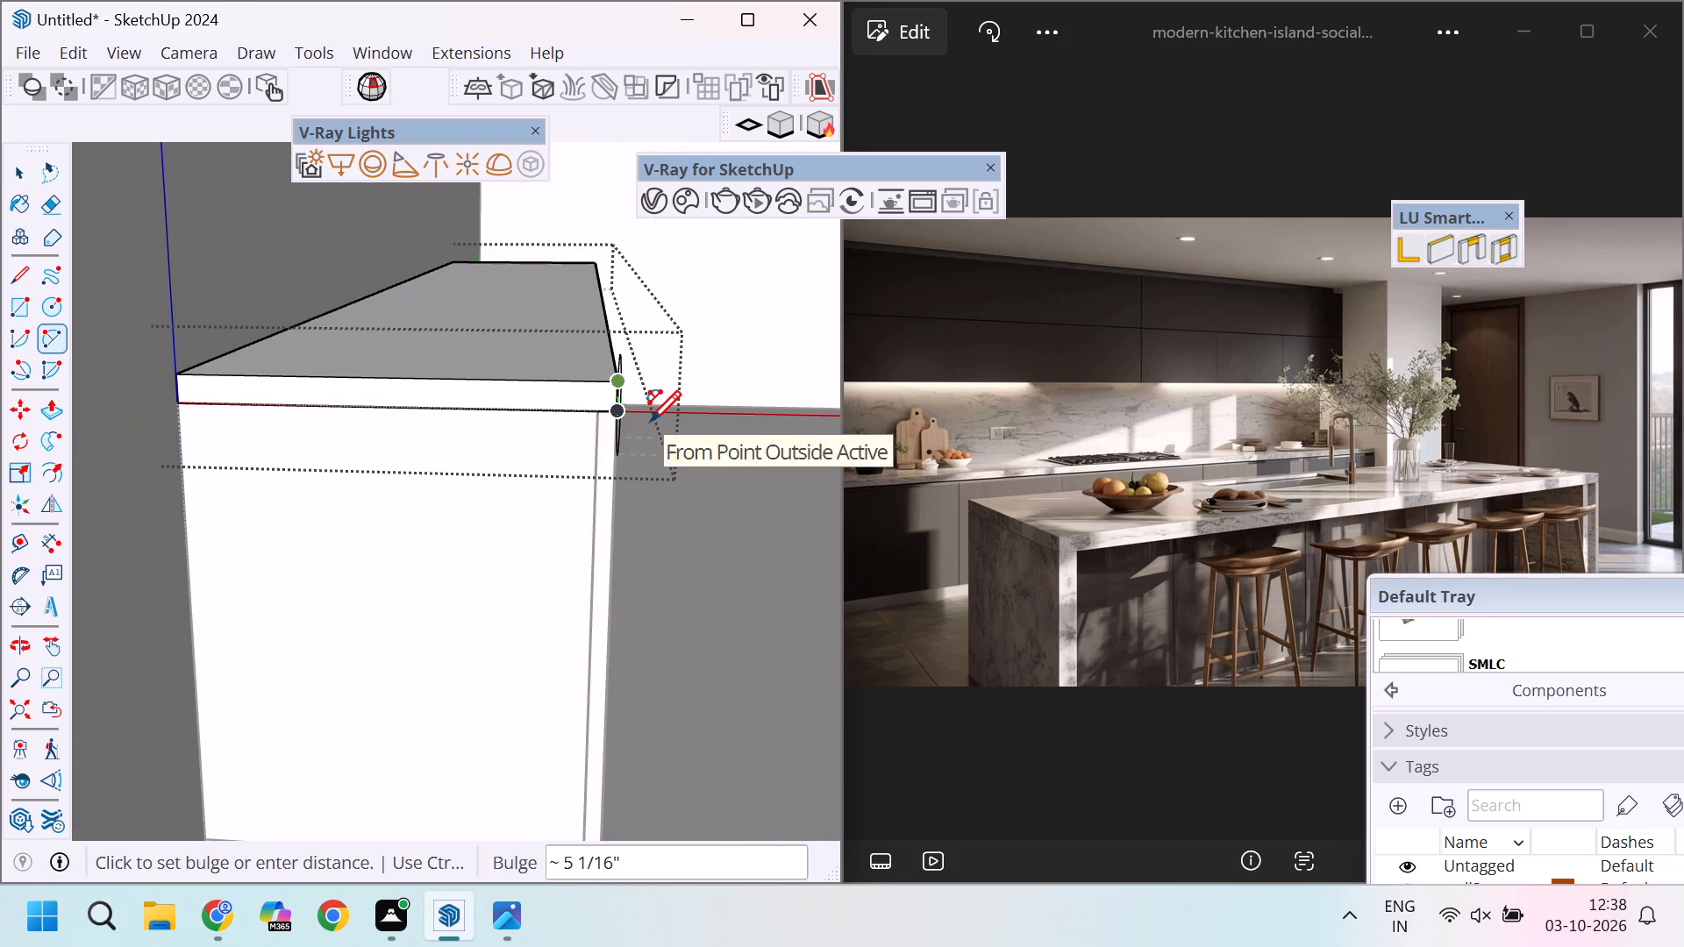
middle_drag(650, 428, 559, 460)
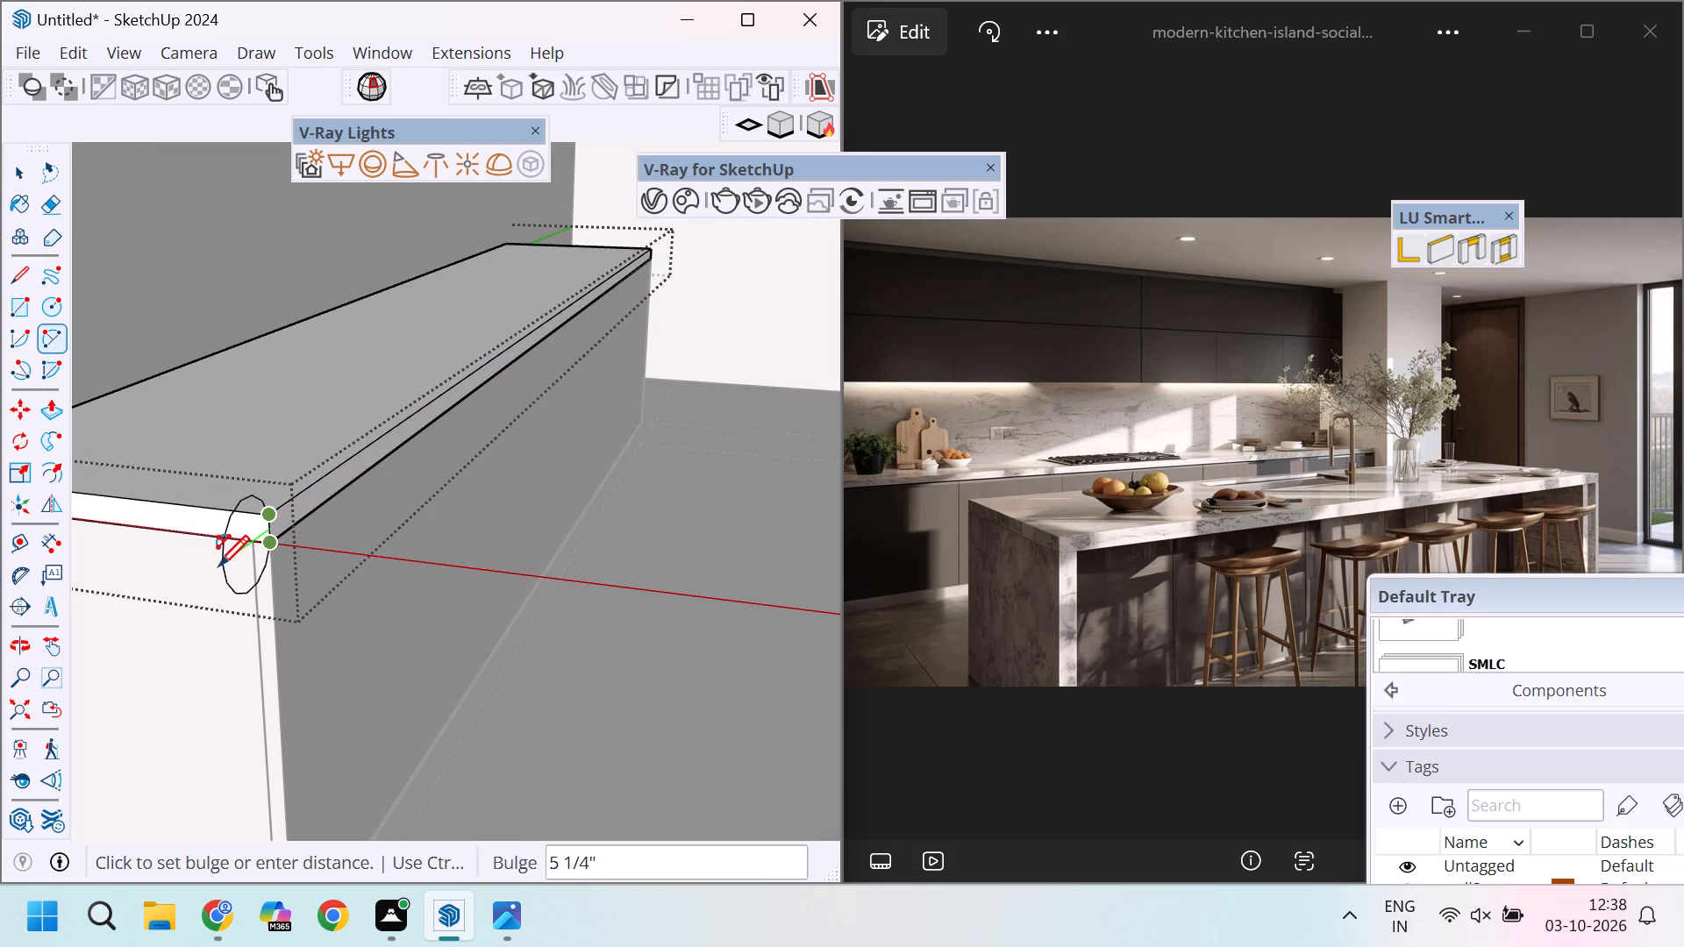
scroll(237, 566, up, 7)
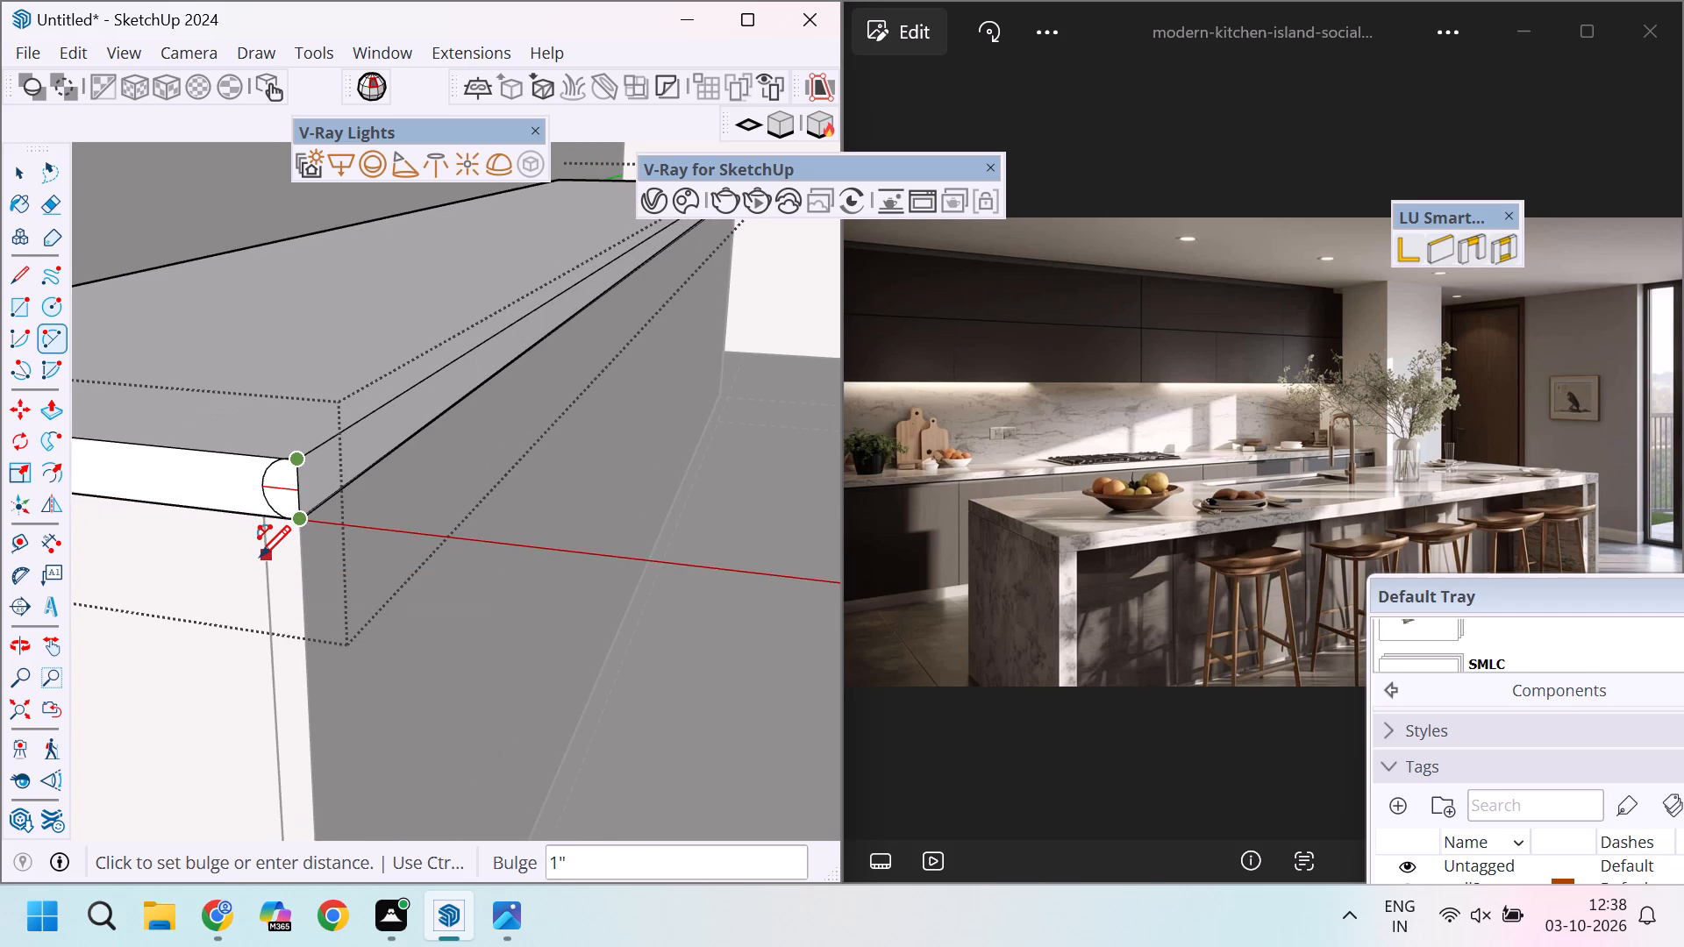
scroll(260, 556, up, 3)
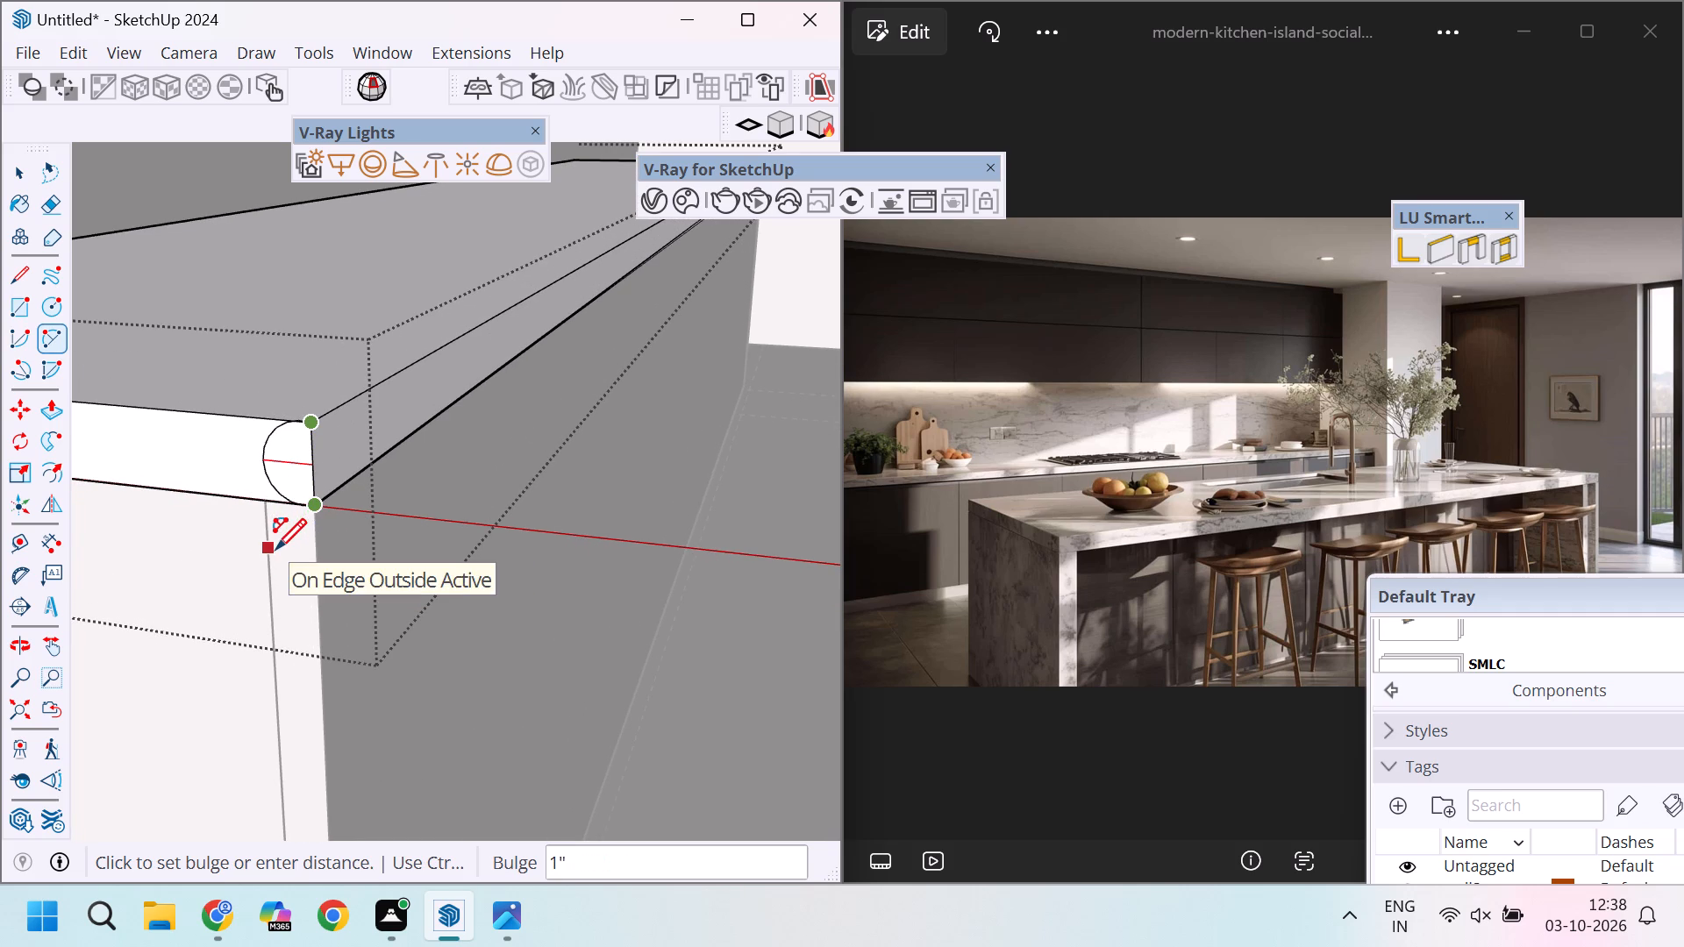
middle_drag(280, 547, 49, 572)
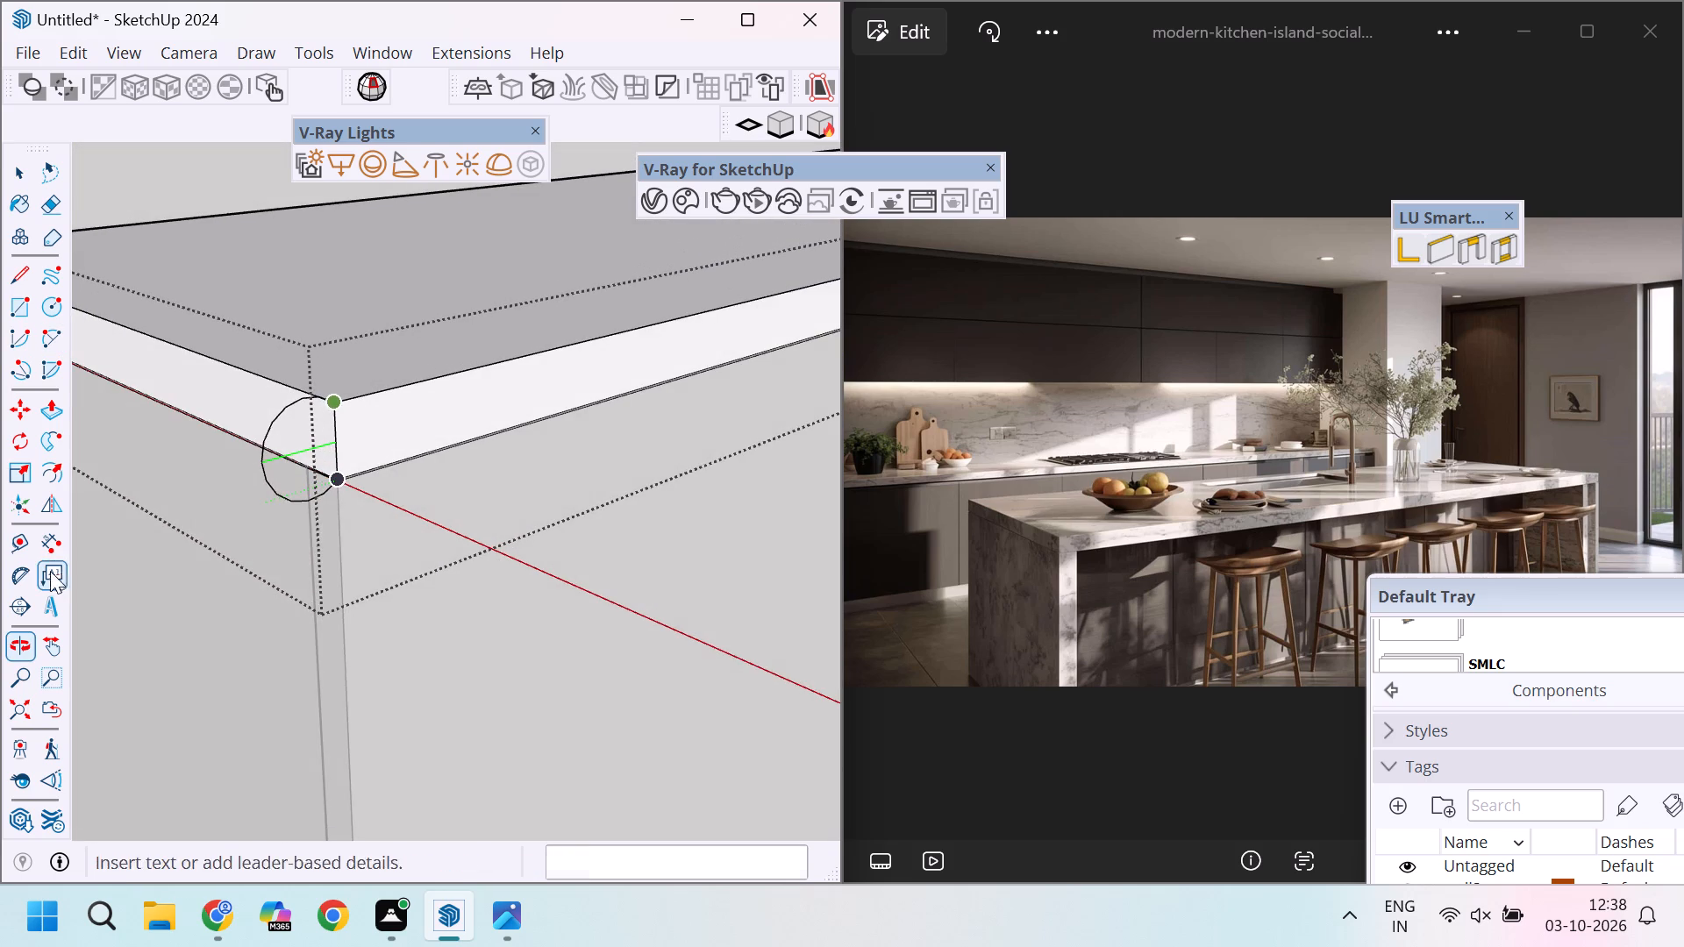
scroll(197, 545, down, 4)
scroll(239, 542, up, 2)
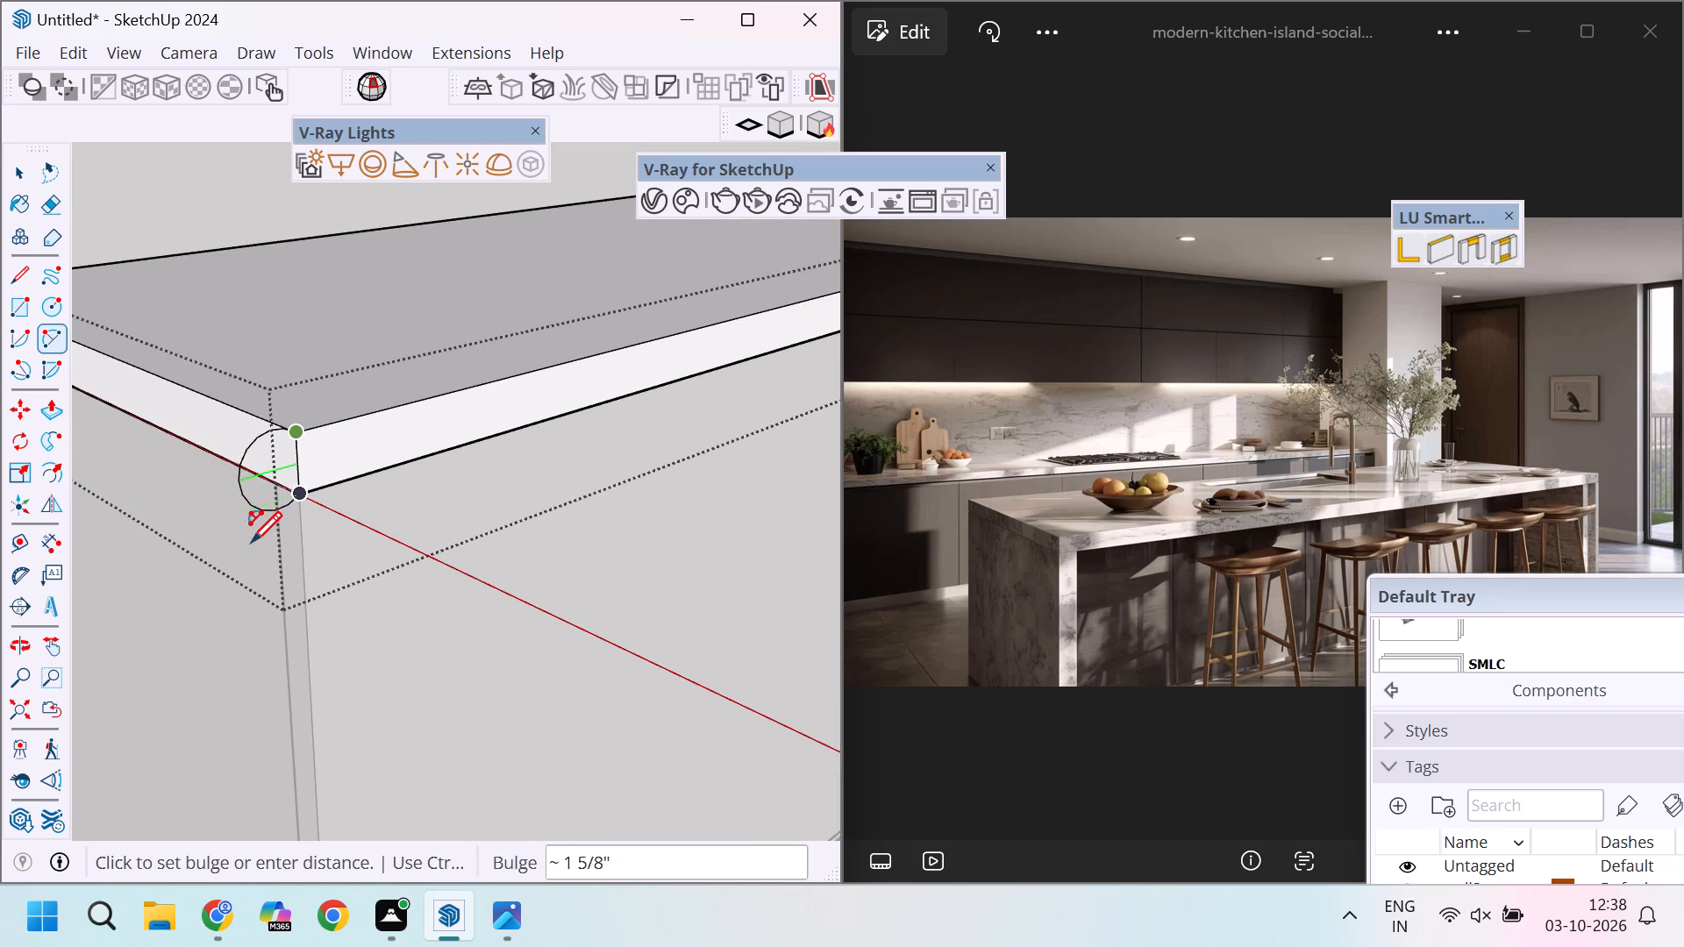
scroll(251, 542, up, 2)
middle_drag(246, 539, 12, 595)
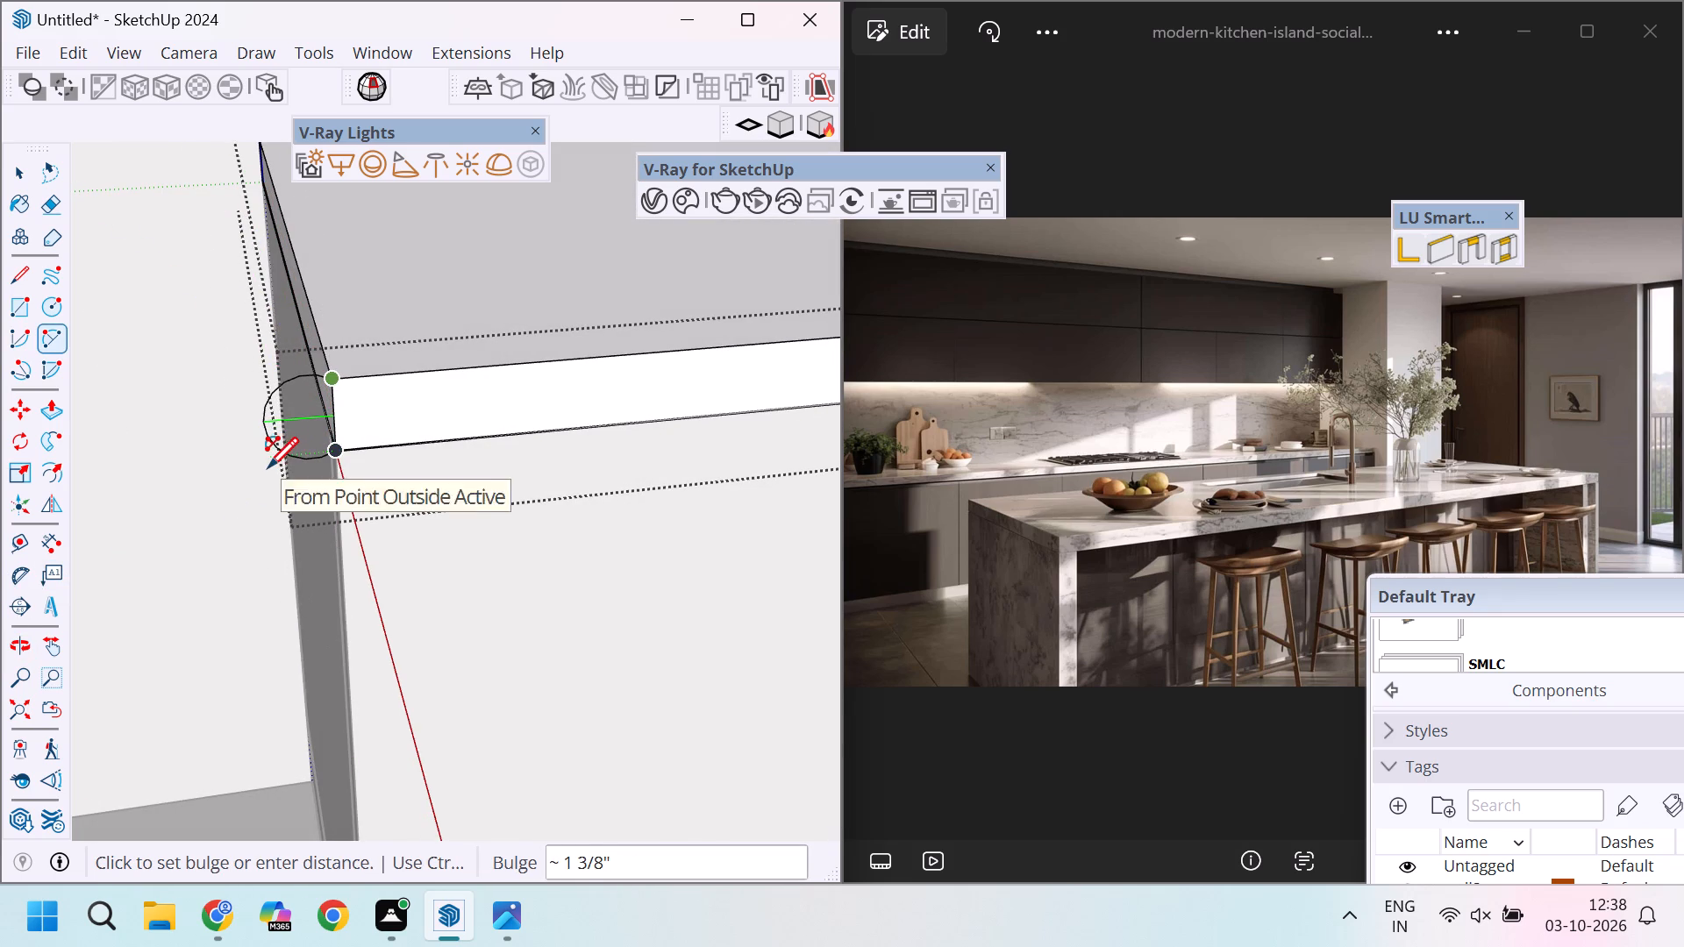
scroll(273, 469, up, 3)
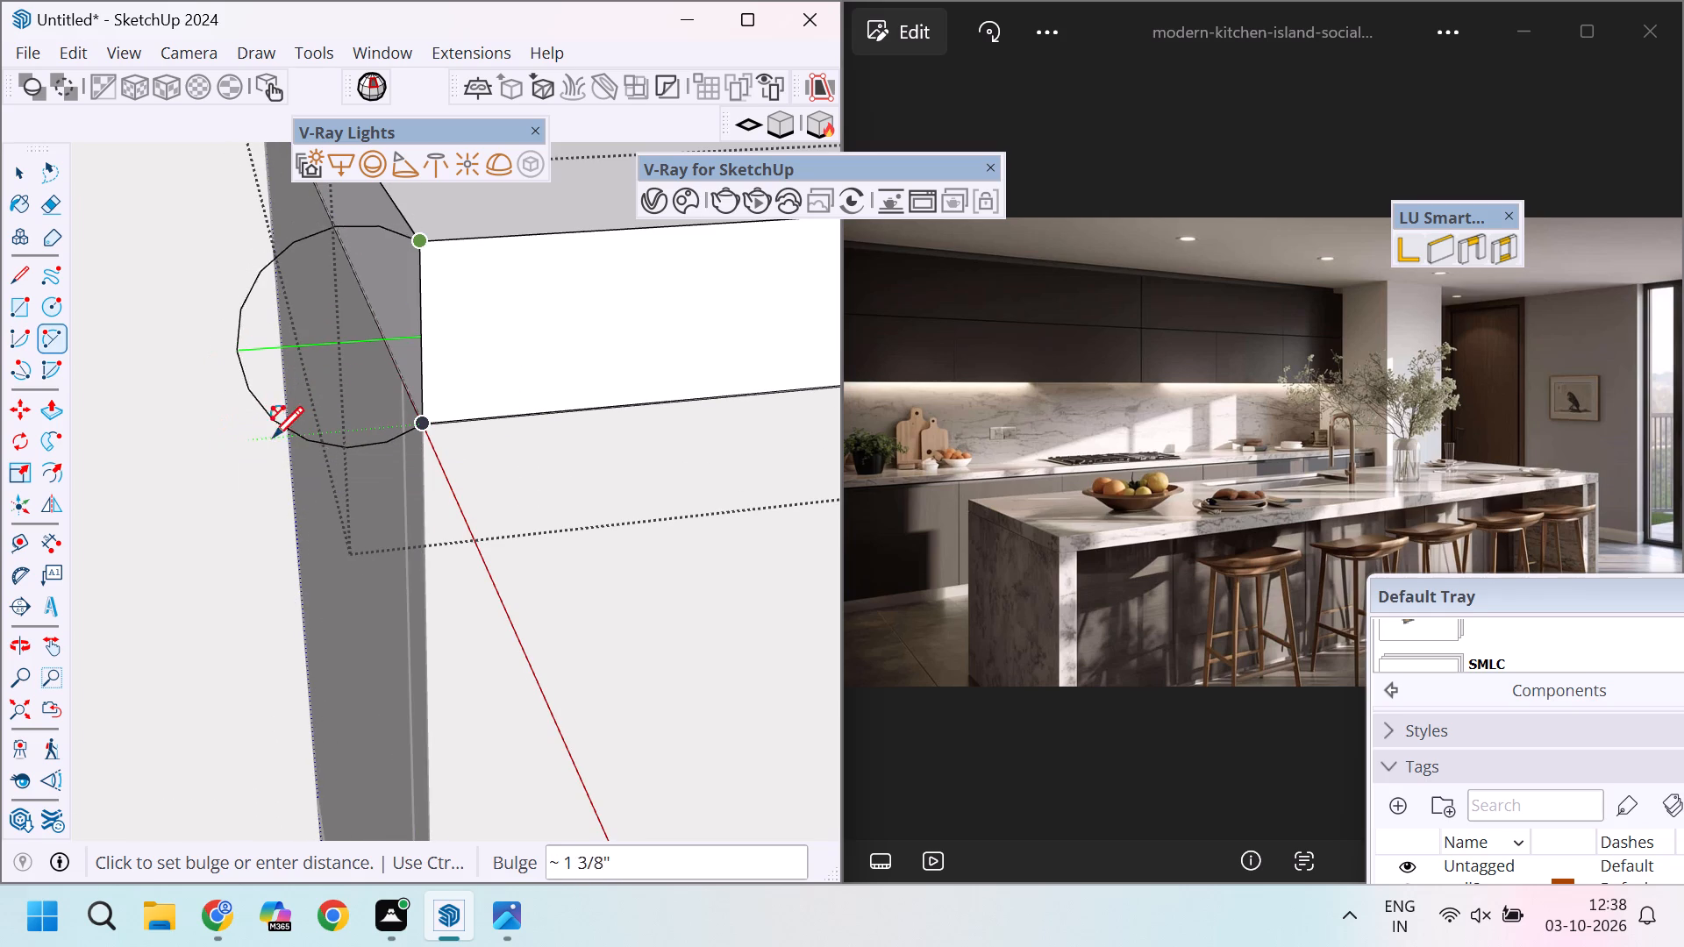
click(369, 424)
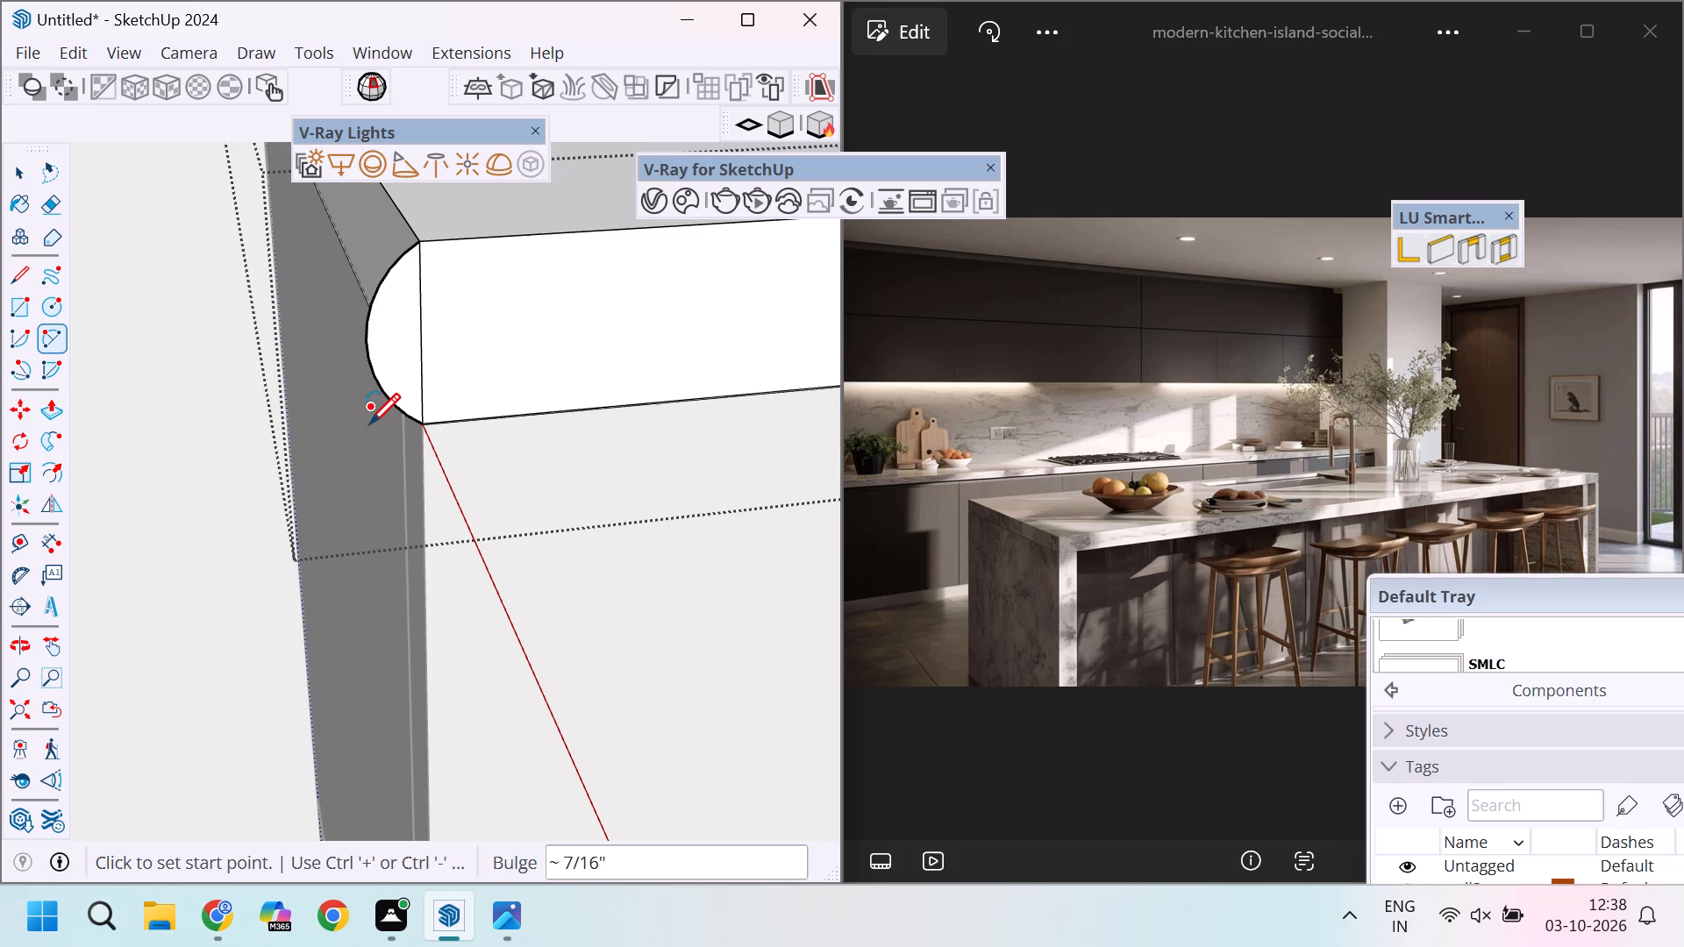
scroll(369, 424, down, 5)
scroll(346, 299, up, 3)
key(space)
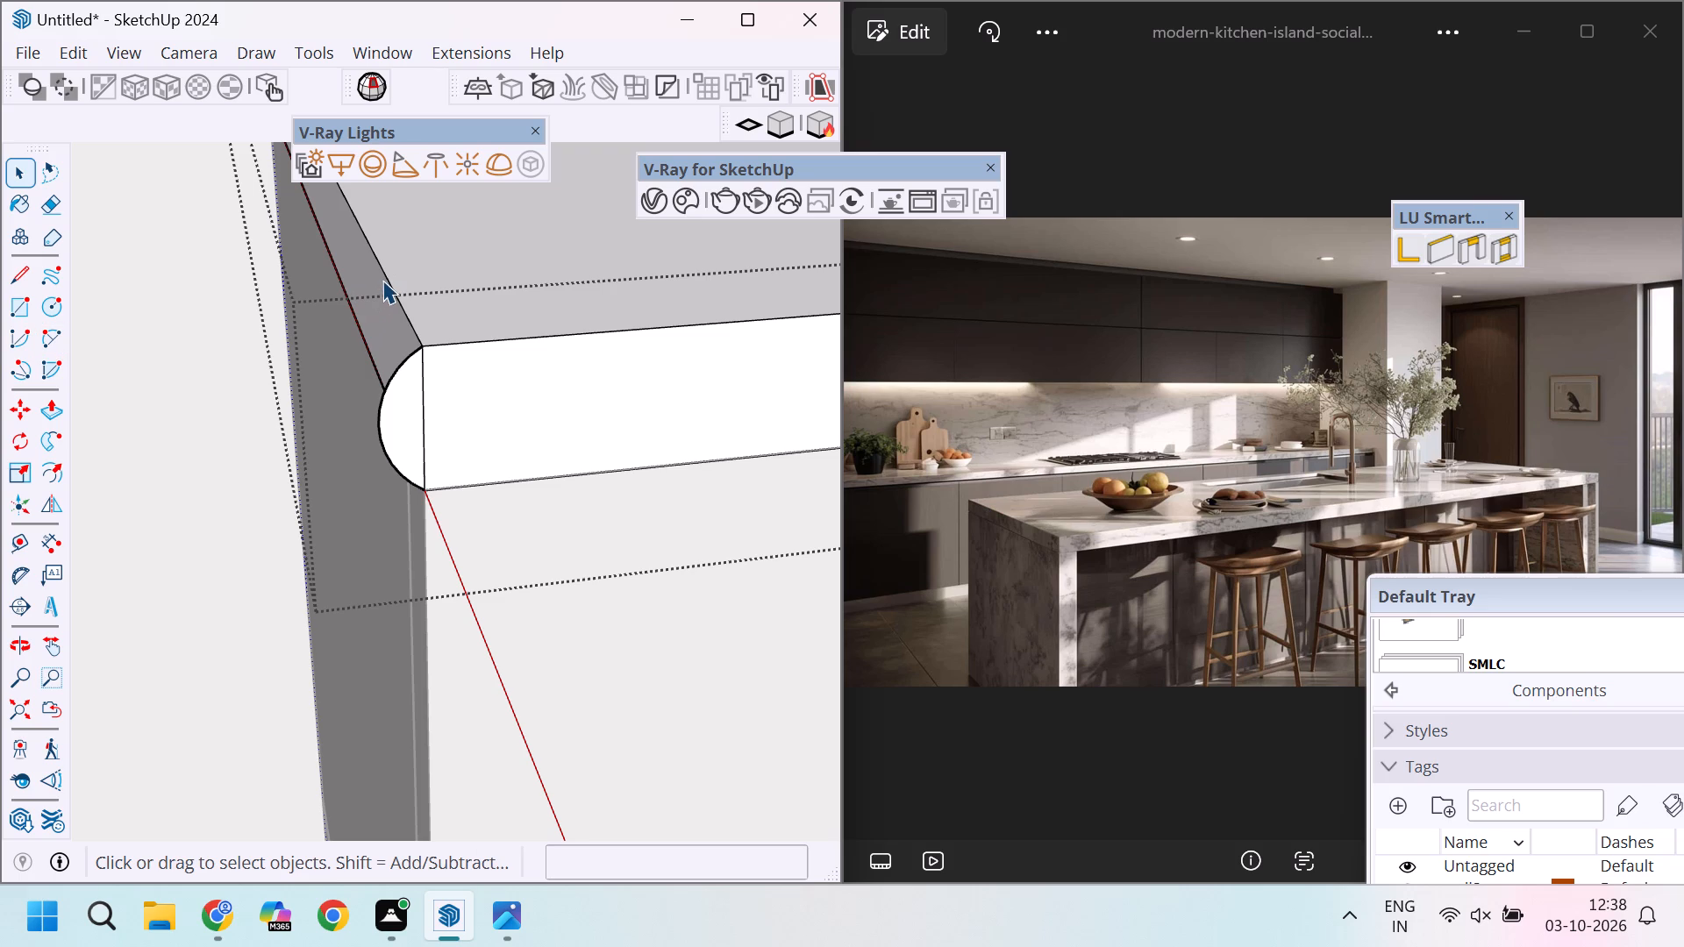
Sweep the half-round profile along the top edge of the countertop's end with Follow Me to round that end.
click(382, 278)
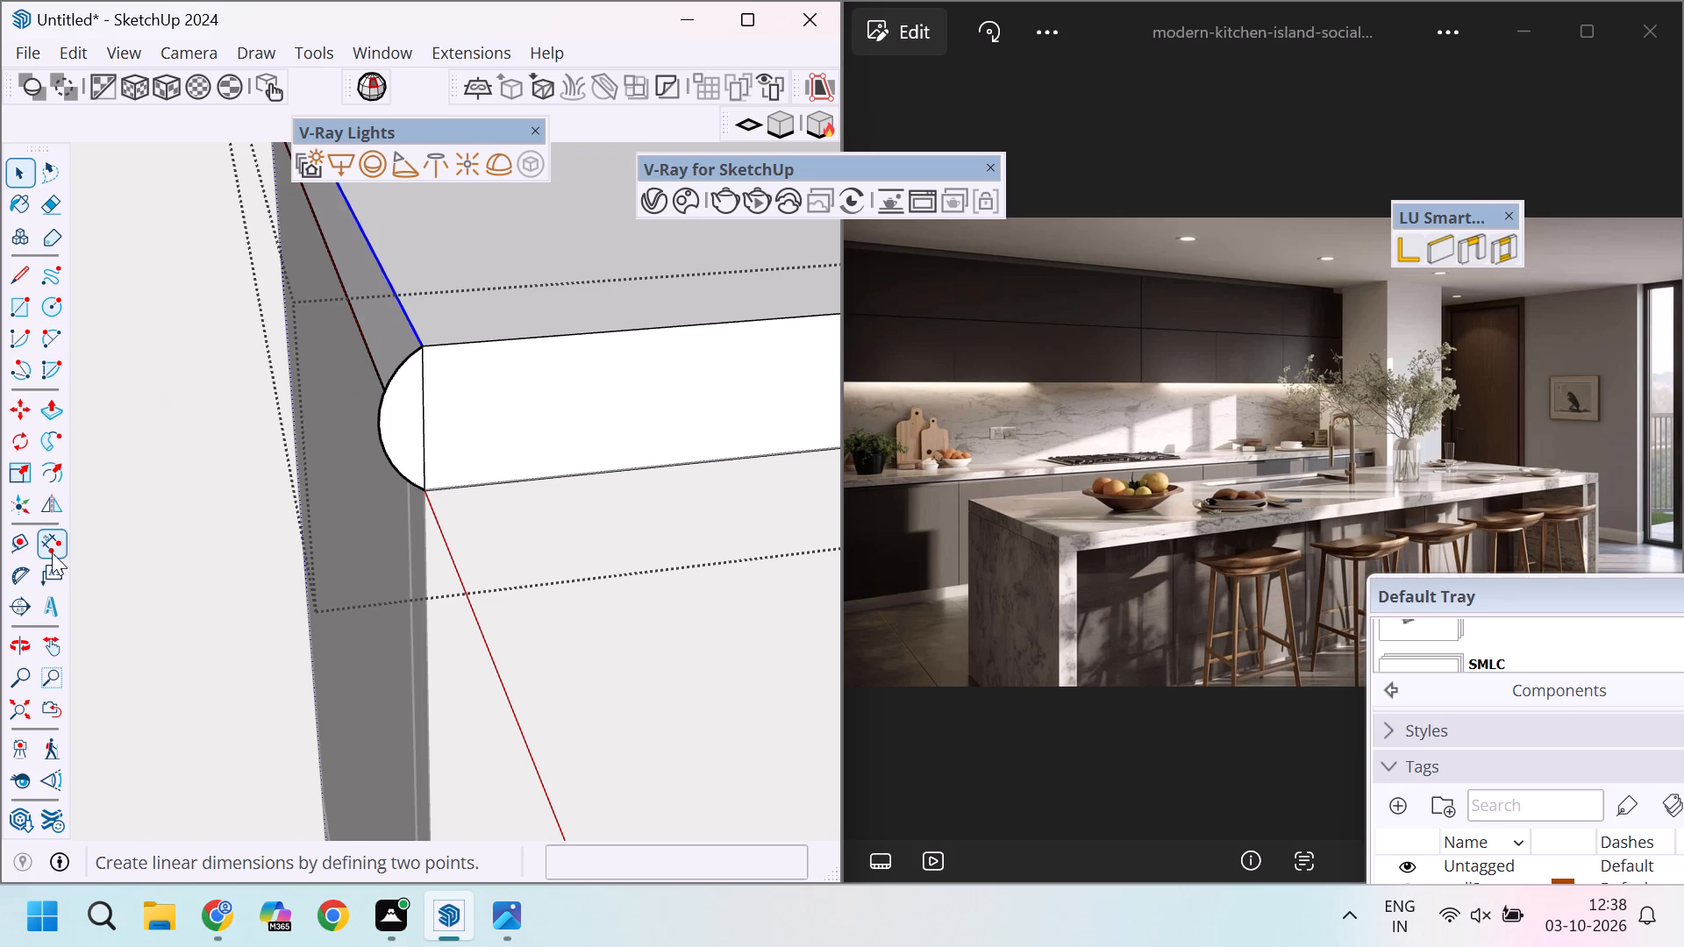
click(52, 438)
click(403, 417)
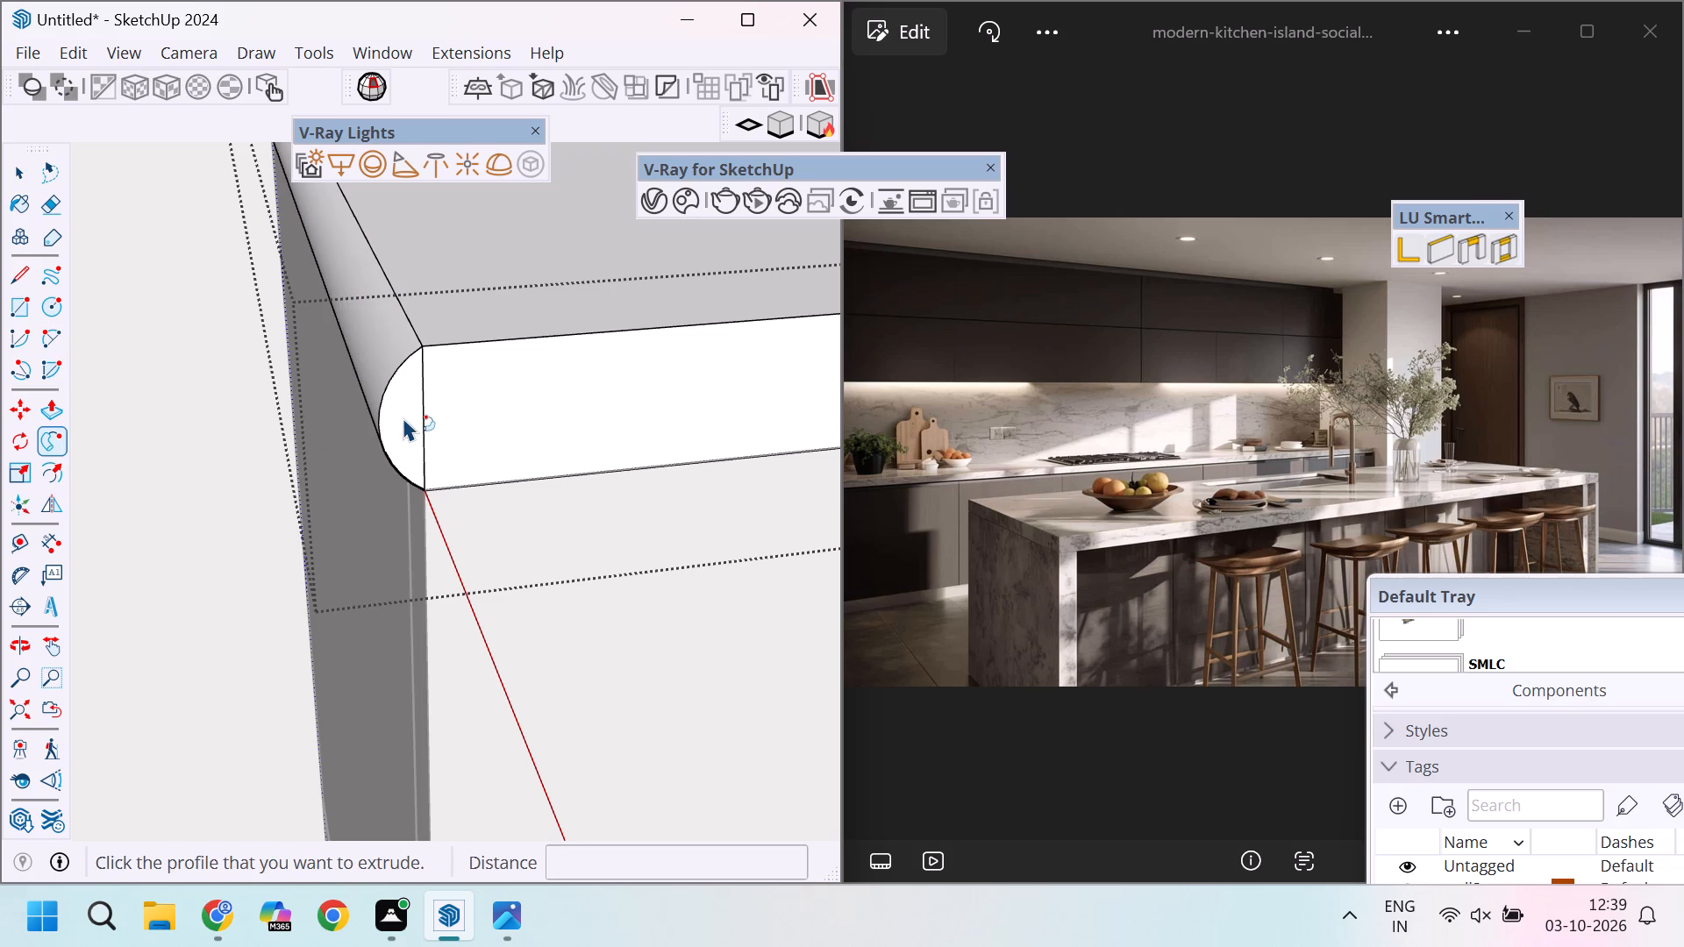
scroll(403, 417, down, 6)
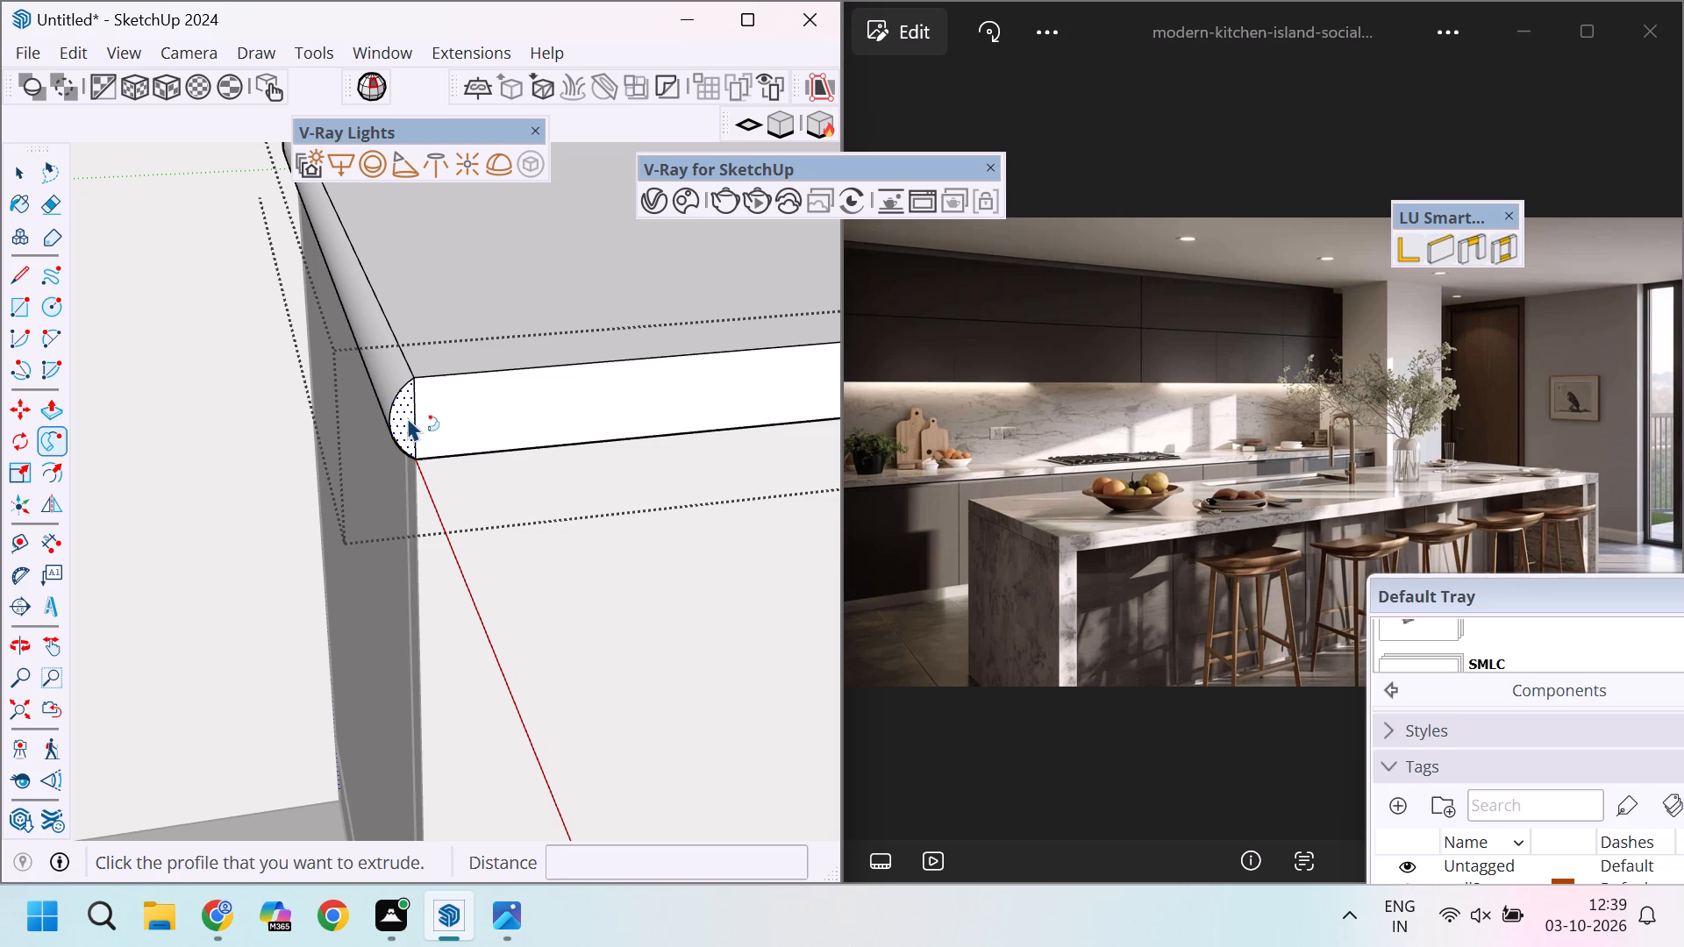
Erase the vertical seam line between the rounded end and the countertop's front face, and leave the countertop group.
key(e)
scroll(420, 440, up, 3)
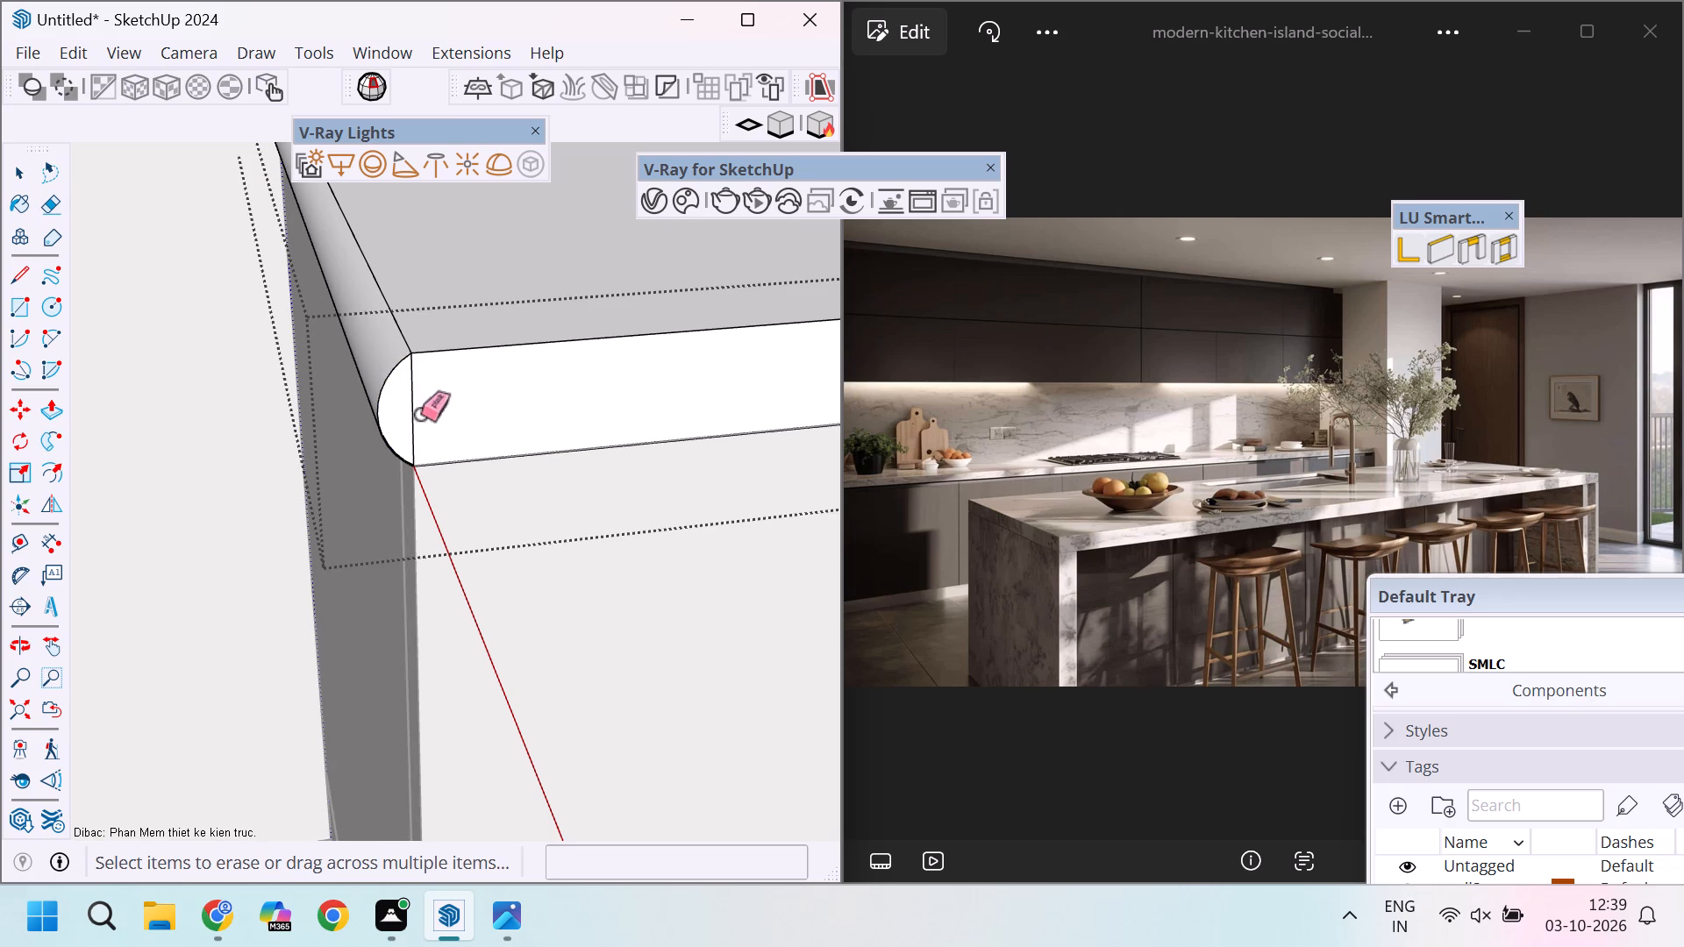
click(421, 416)
key(space)
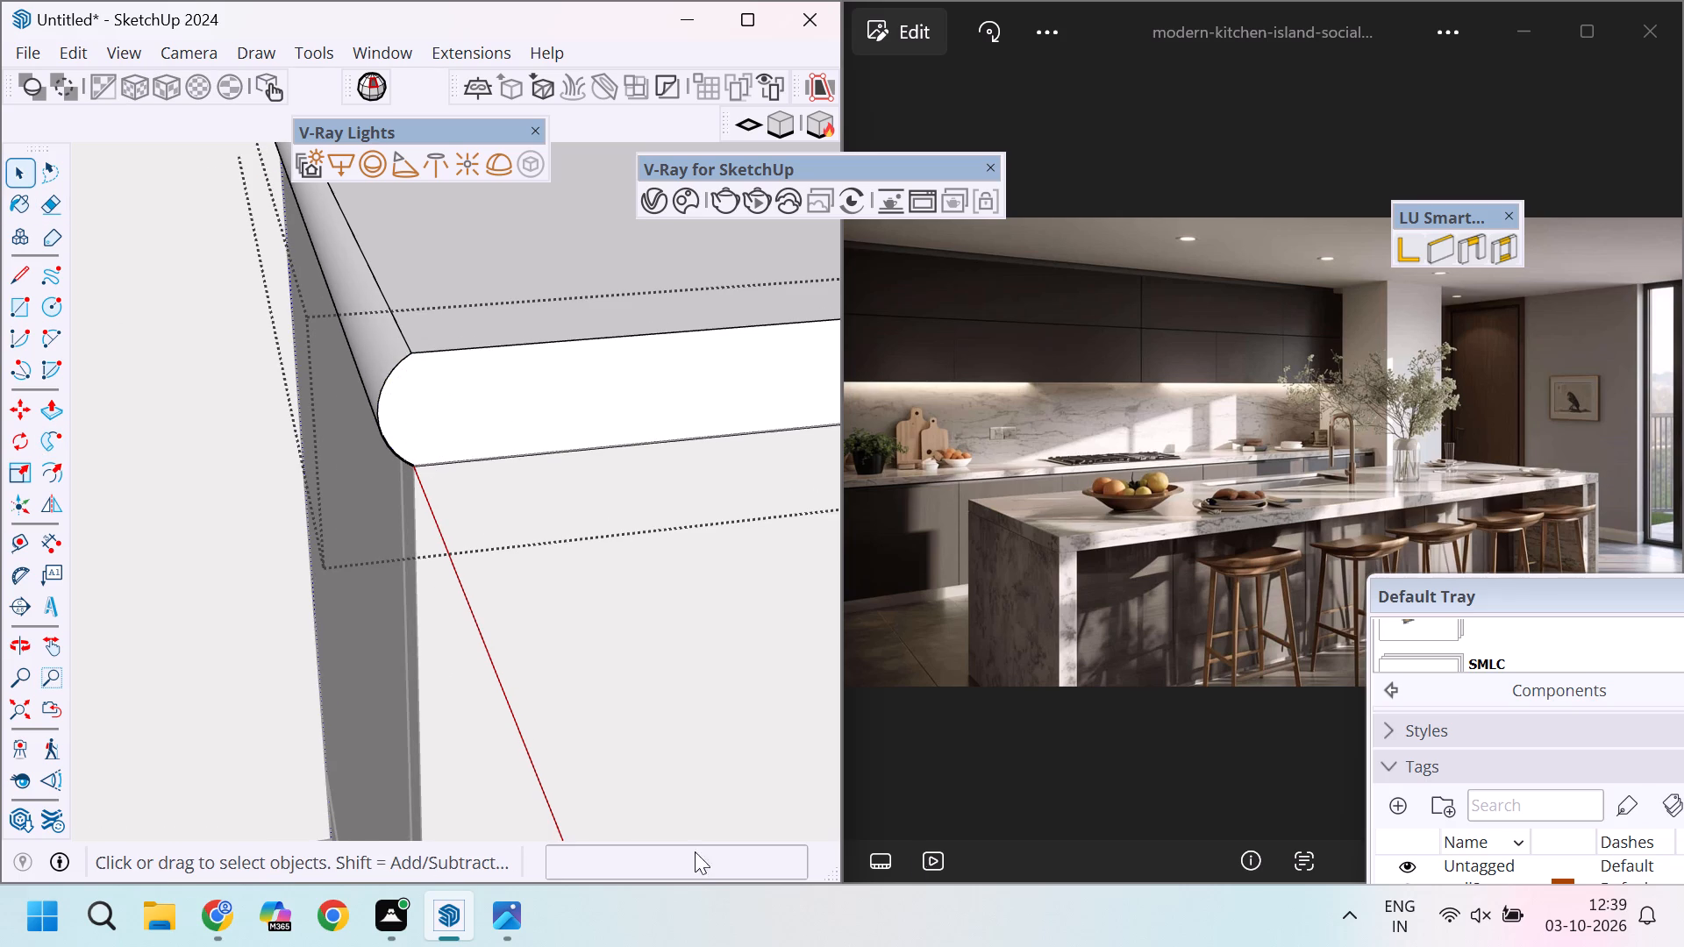
click(226, 587)
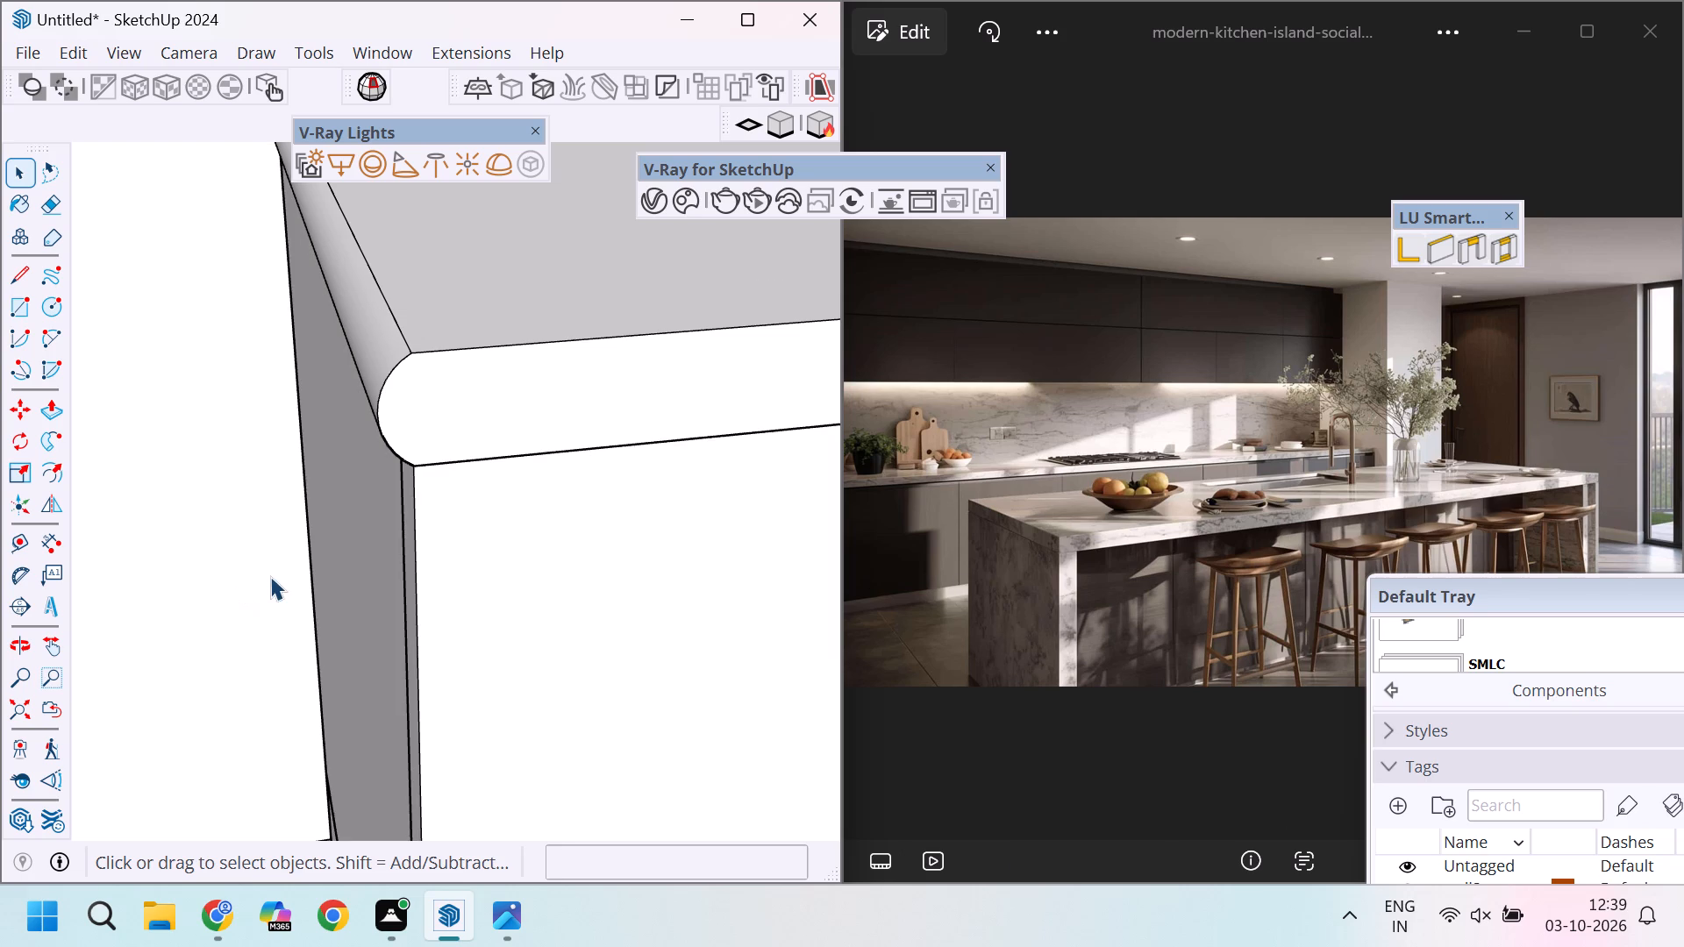
Inside the countertop group, draw a two-point arc across the opposite end's front vertical edge, bulging about 7/16" outward.
scroll(266, 576, down, 20)
scroll(266, 576, down, 2)
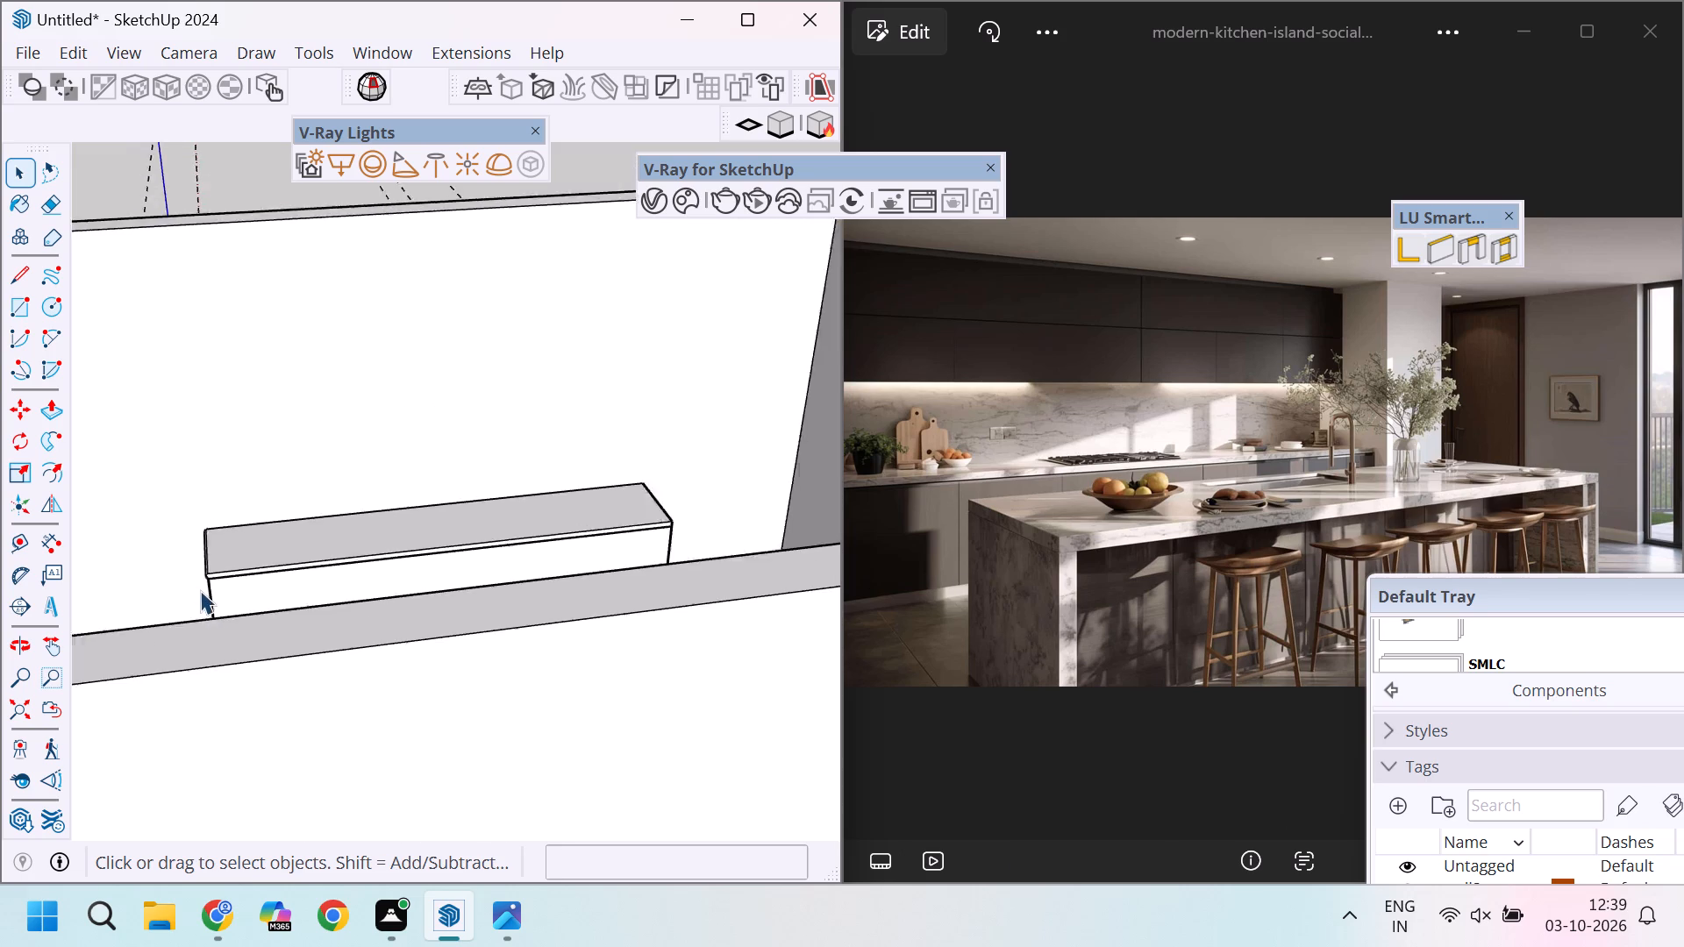
scroll(200, 590, down, 5)
scroll(507, 561, up, 16)
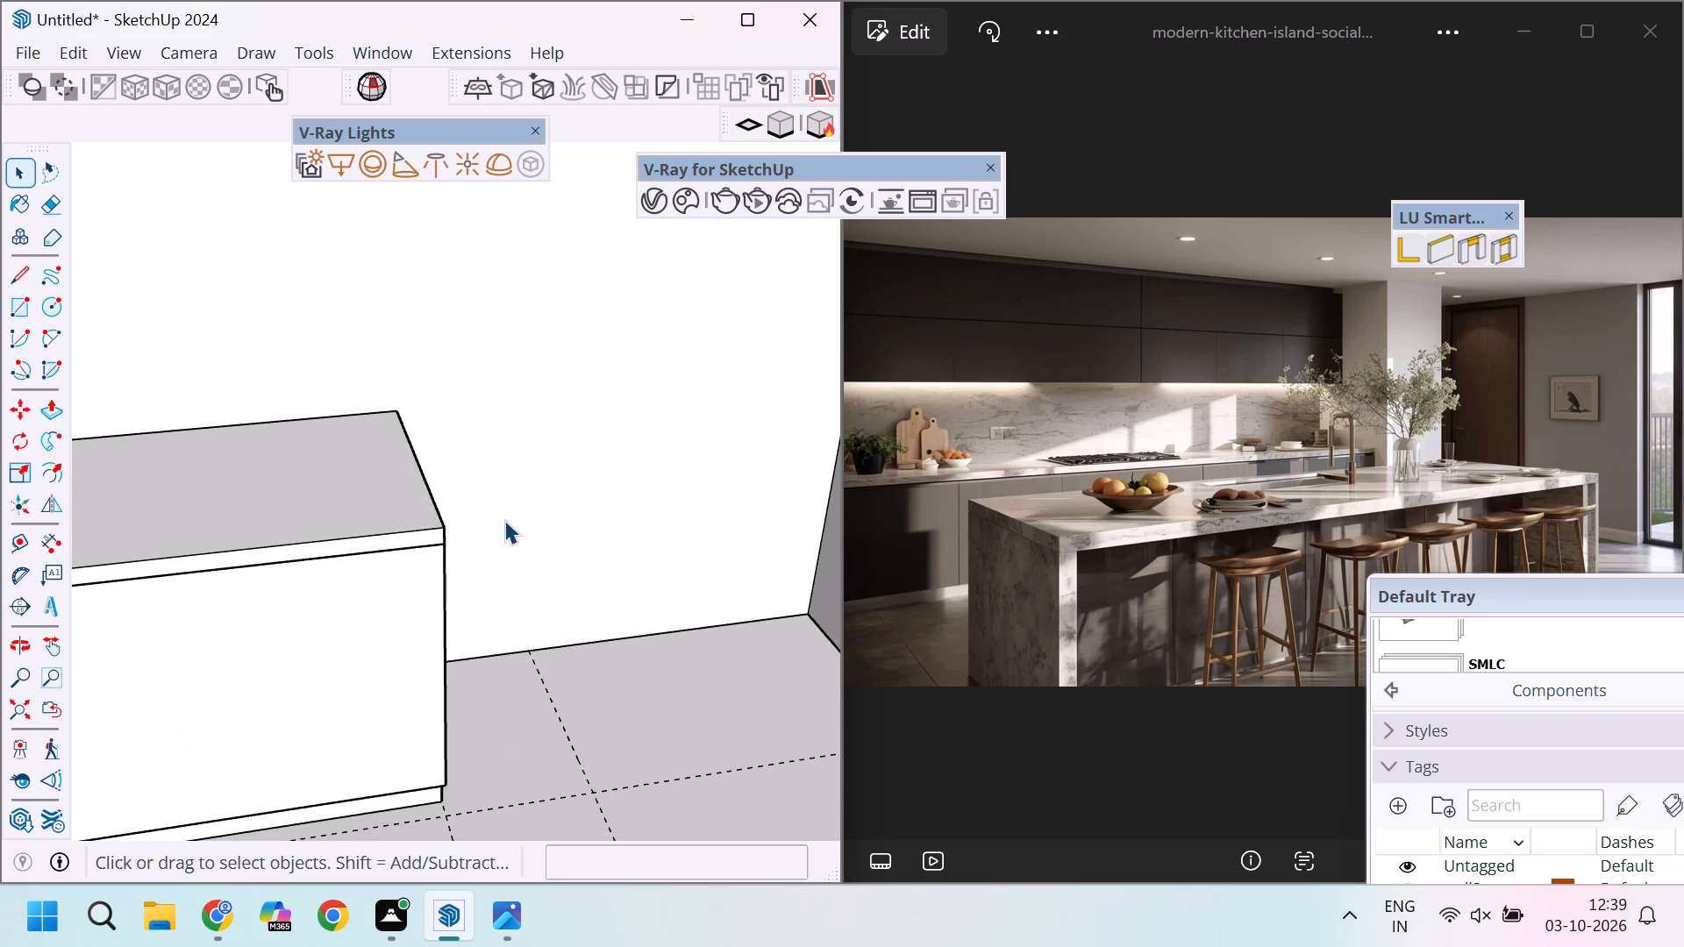
scroll(504, 520, up, 3)
double_click(351, 545)
scroll(360, 557, up, 9)
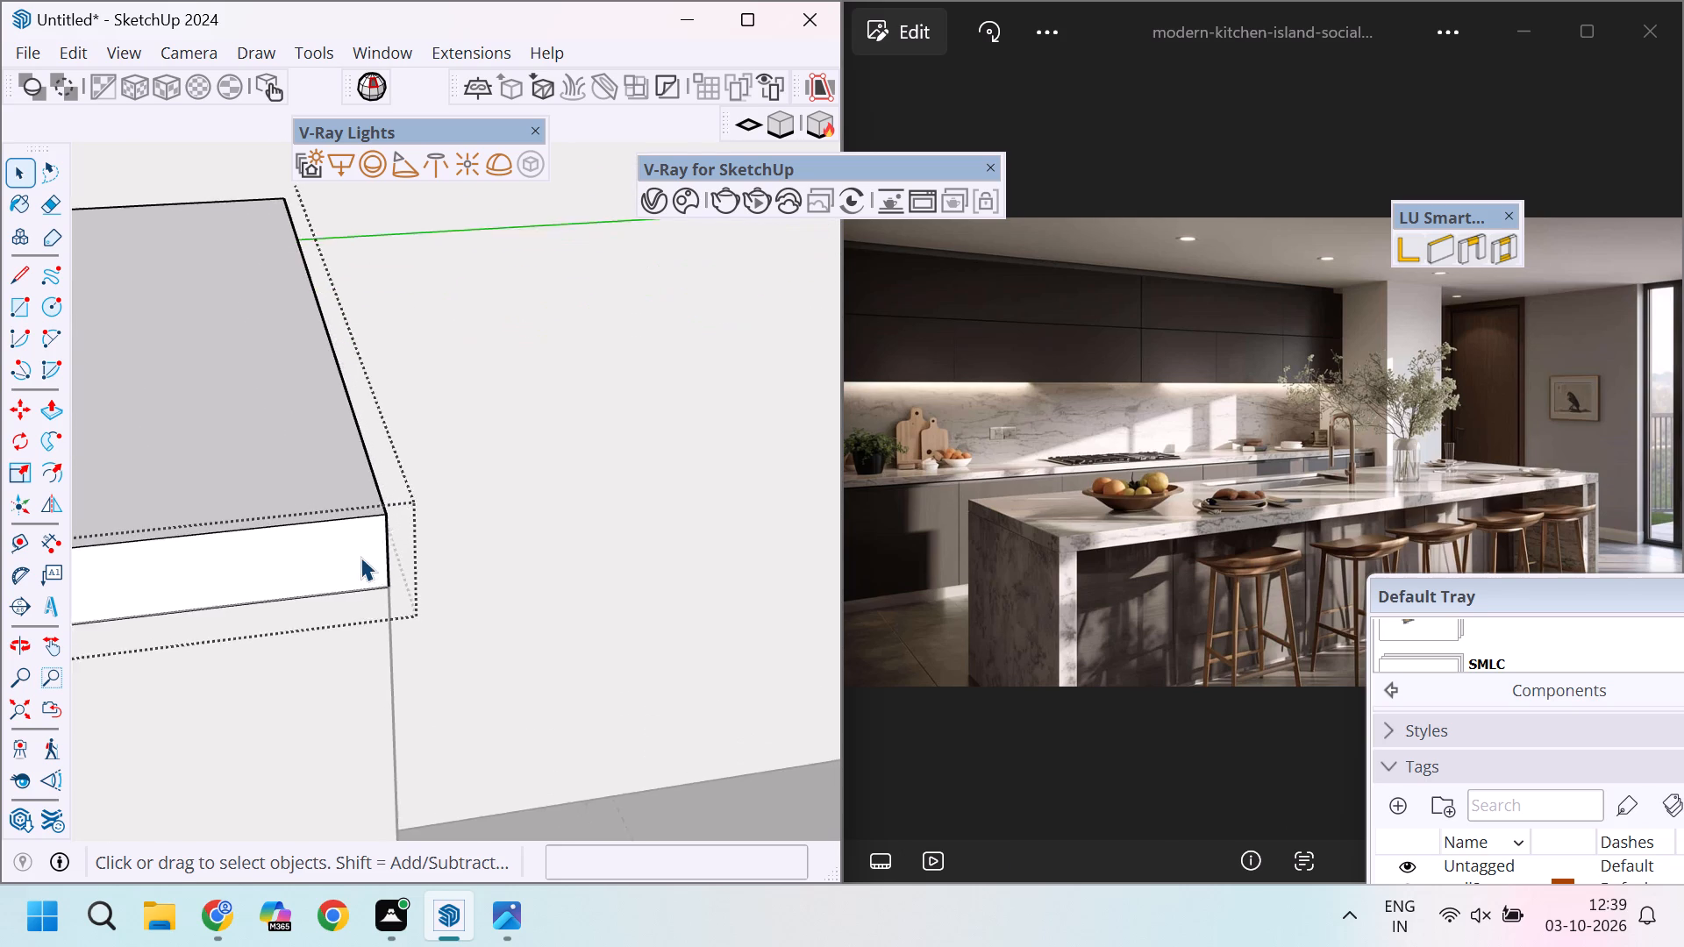
scroll(360, 557, up, 8)
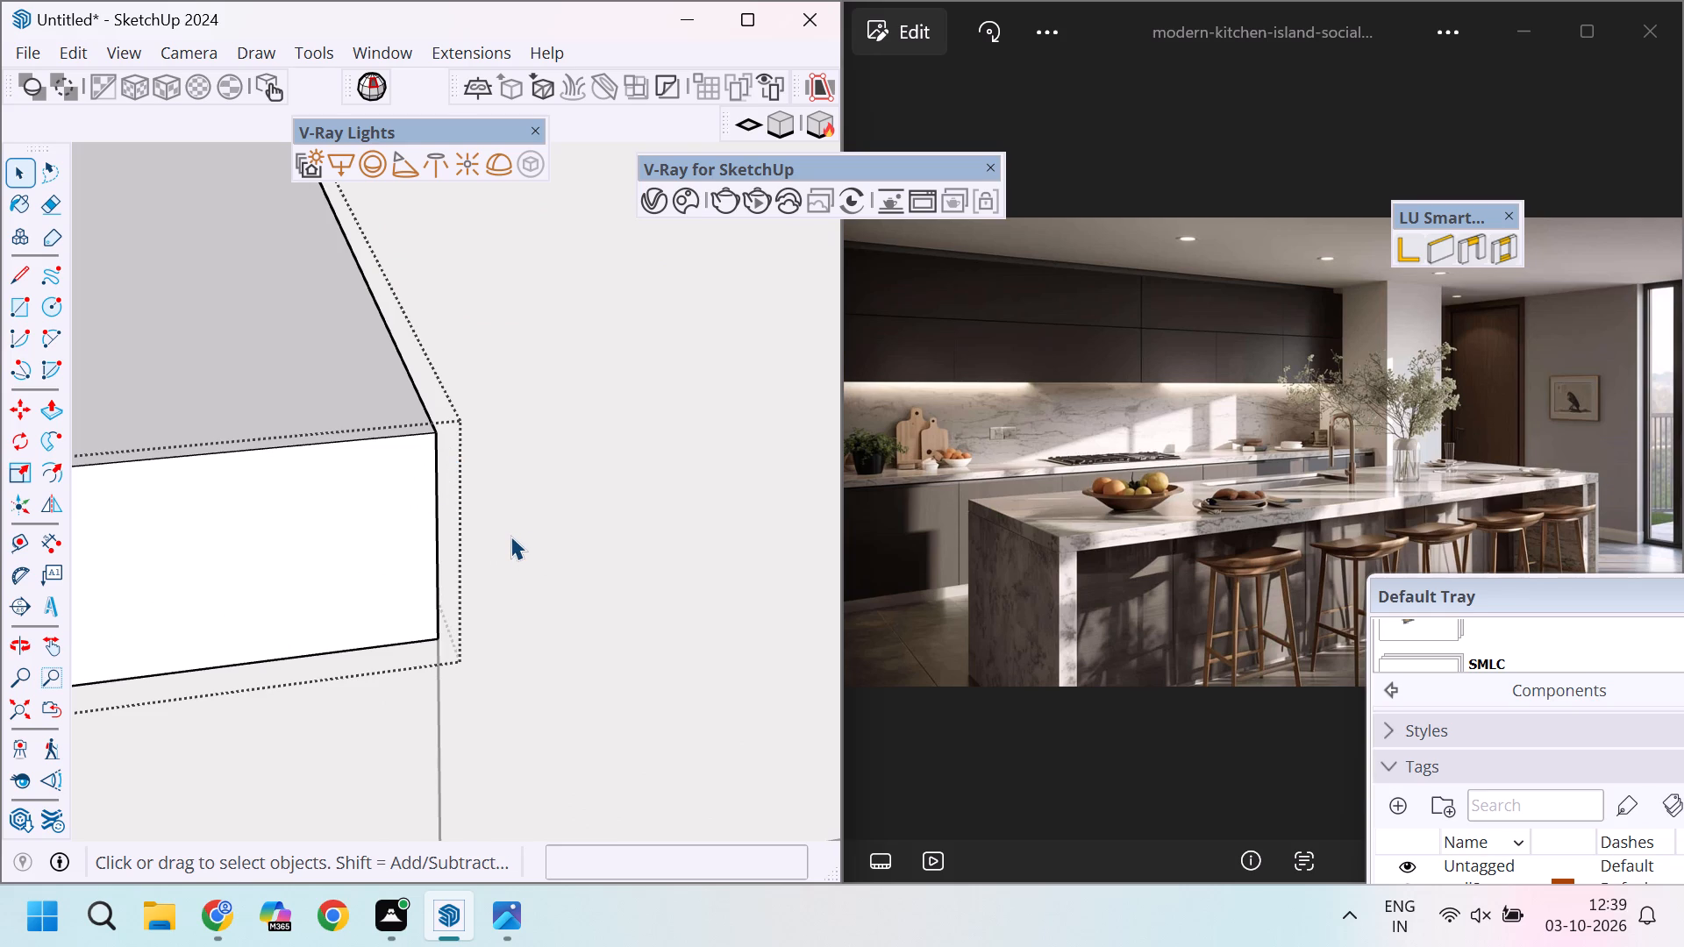
scroll(571, 474, down, 6)
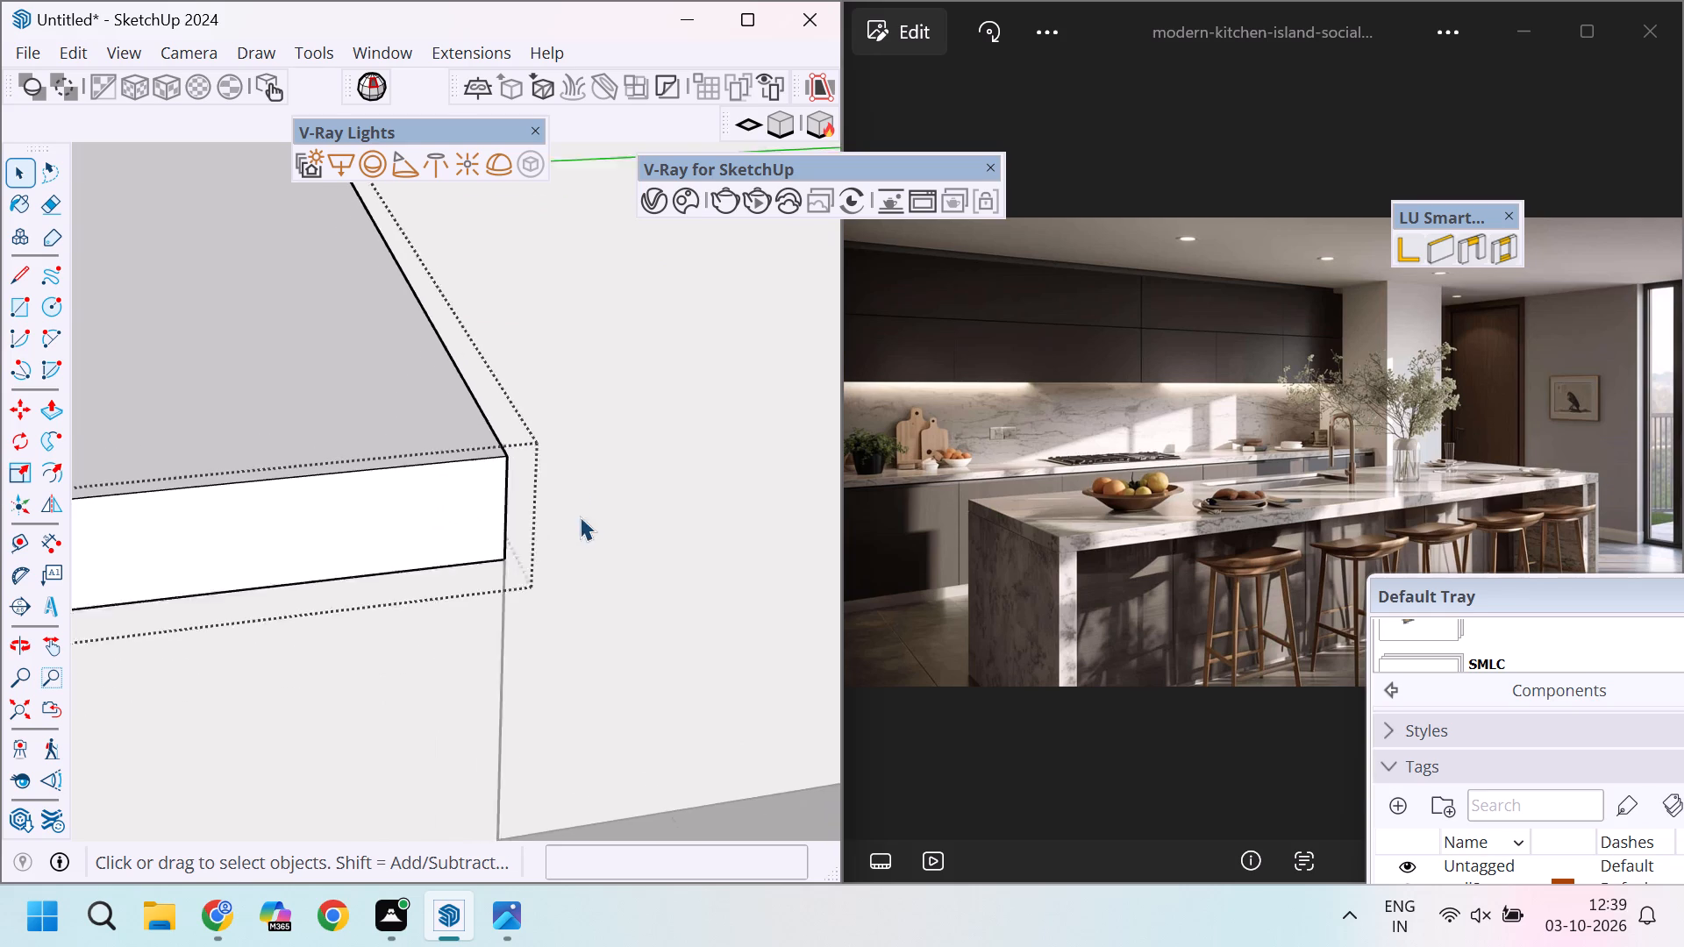
scroll(580, 516, down, 2)
scroll(410, 459, down, 6)
scroll(617, 510, down, 16)
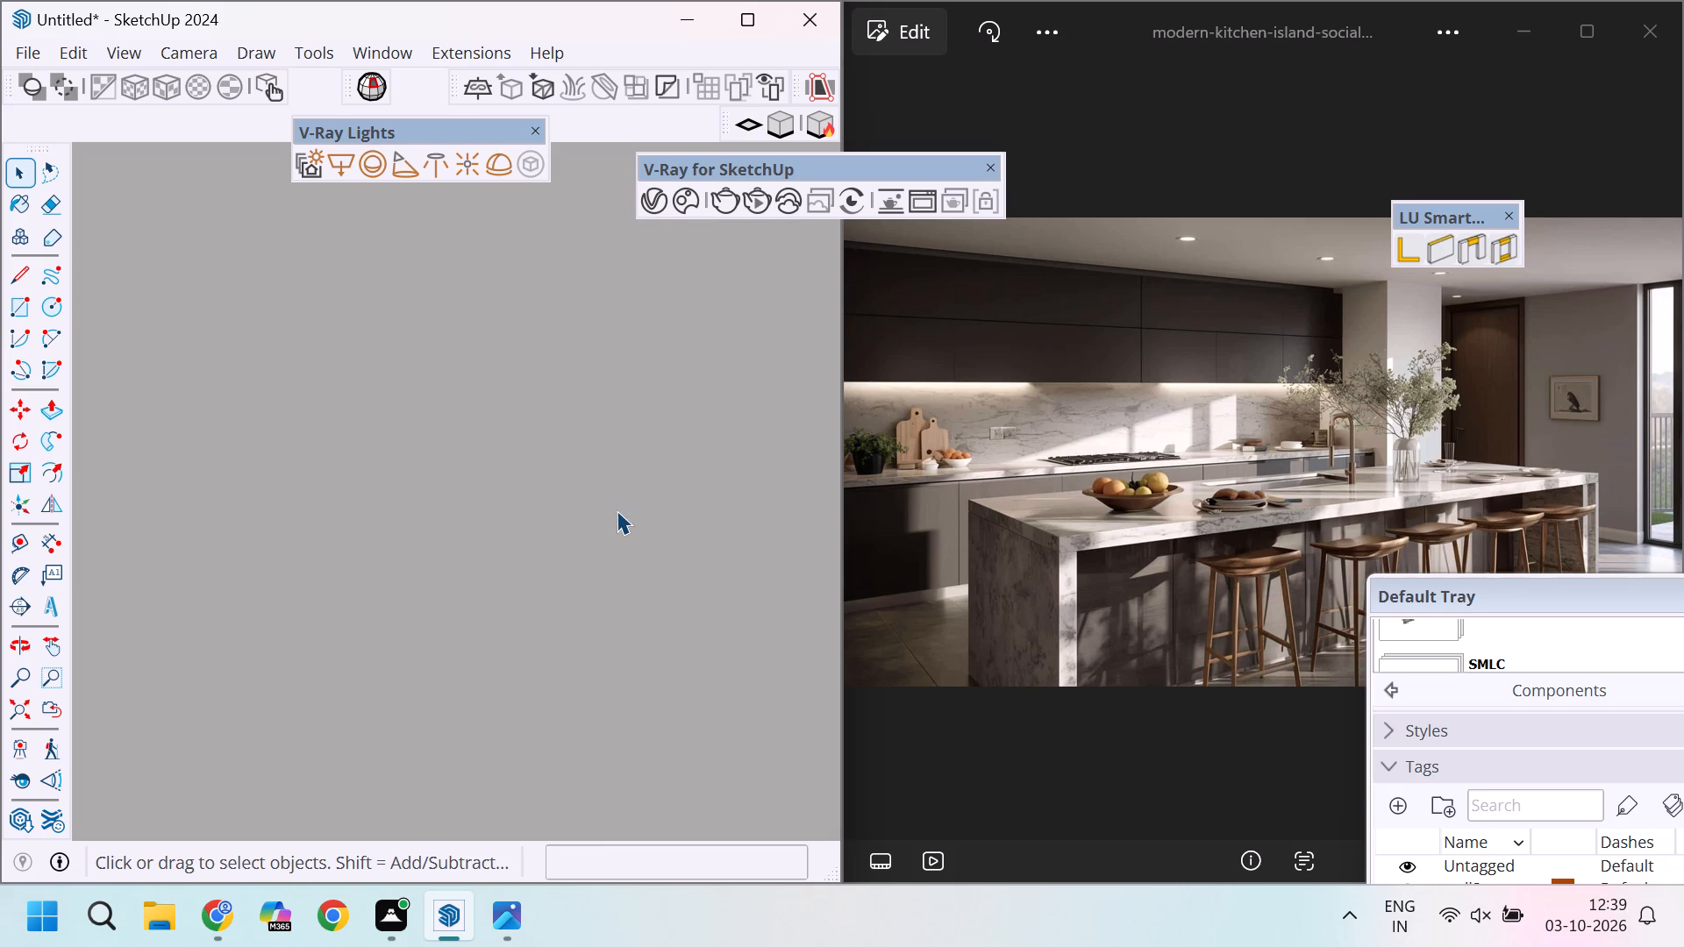
scroll(617, 510, down, 5)
scroll(667, 473, up, 5)
scroll(633, 484, down, 16)
scroll(468, 456, down, 20)
scroll(468, 456, down, 20)
scroll(468, 456, down, 3)
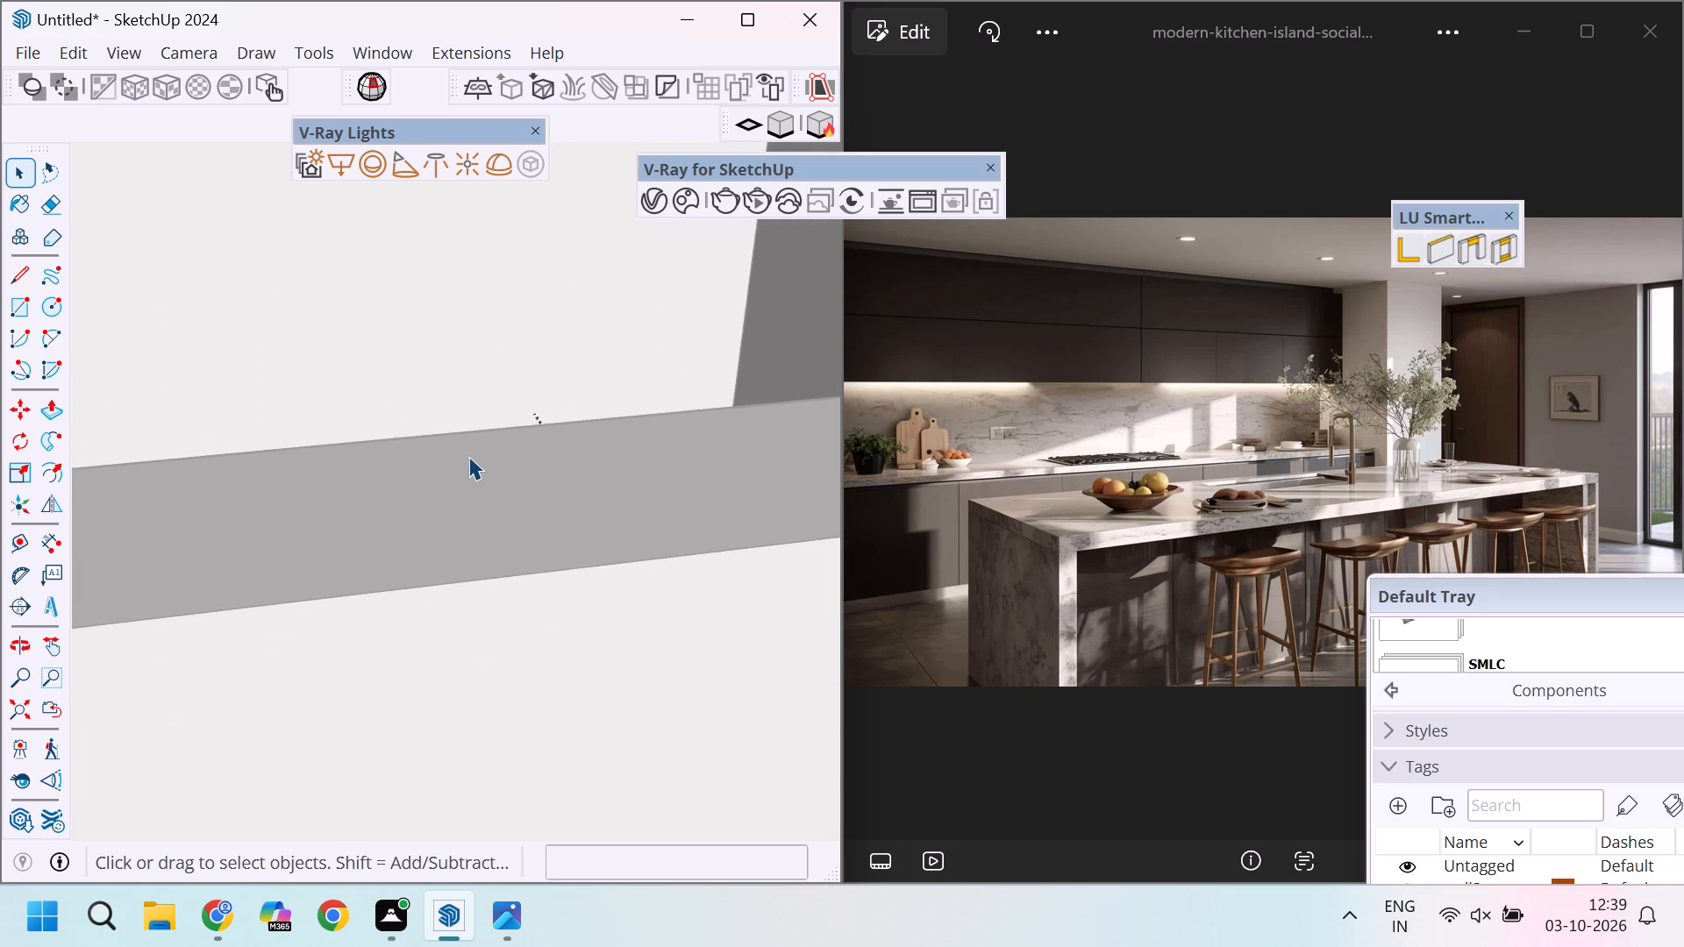
scroll(468, 456, down, 19)
middle_drag(443, 417, 427, 545)
scroll(424, 545, up, 20)
scroll(424, 545, up, 4)
scroll(489, 442, down, 3)
middle_drag(493, 462, 439, 380)
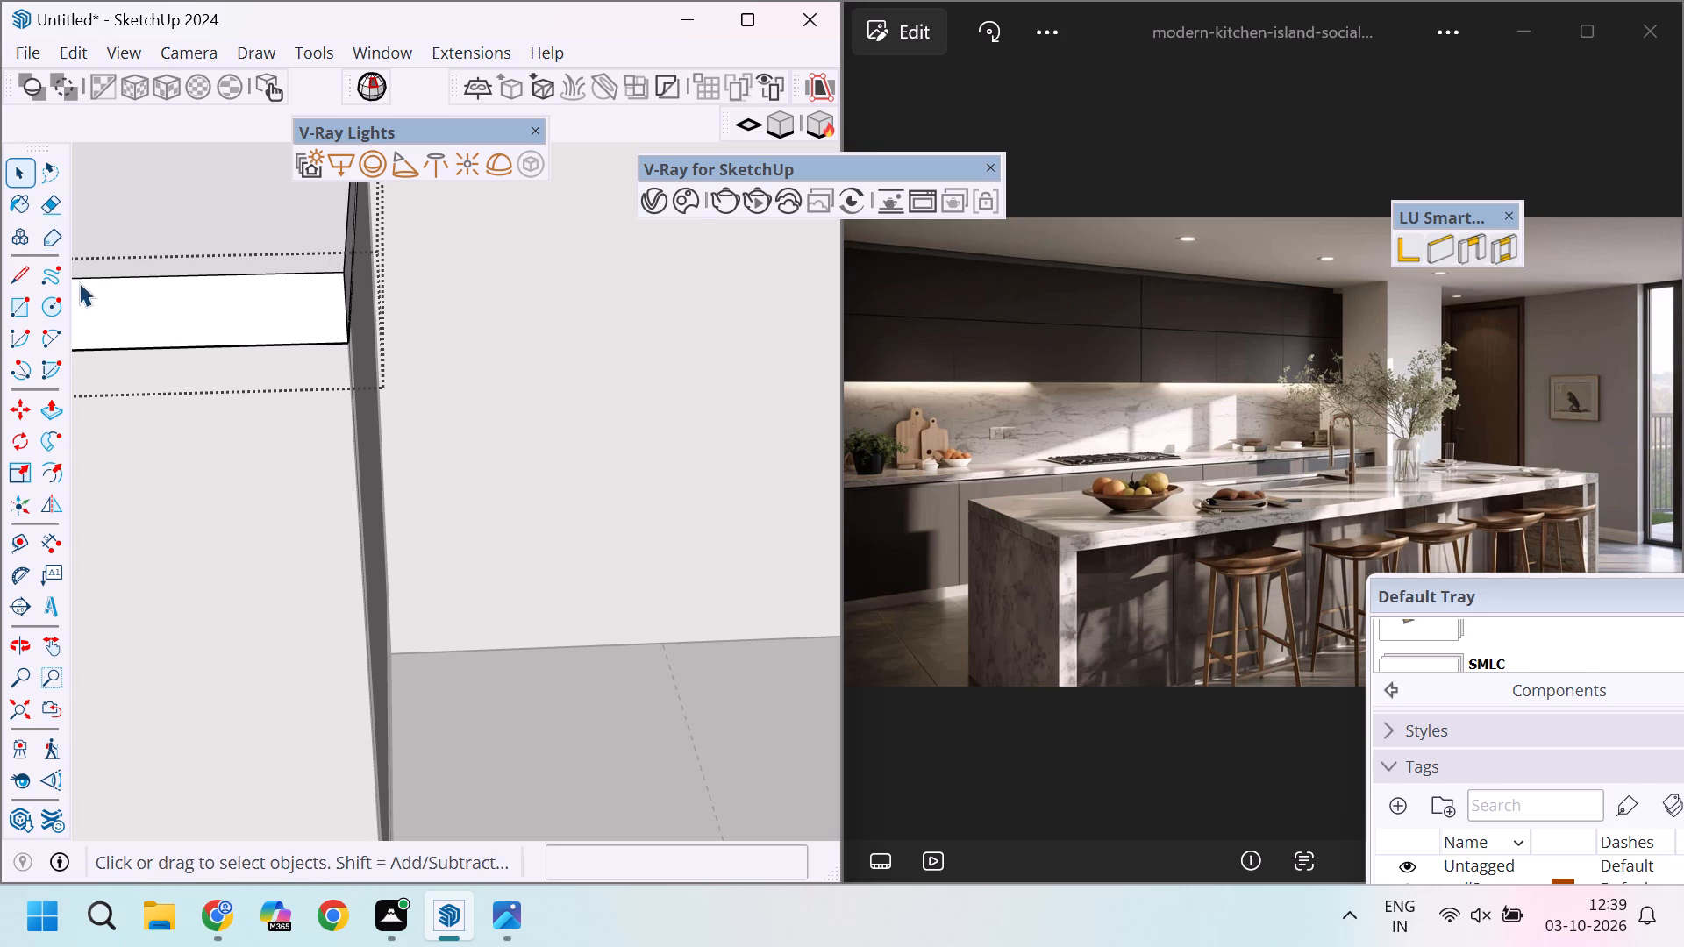
click(53, 340)
scroll(390, 303, up, 5)
scroll(331, 303, down, 4)
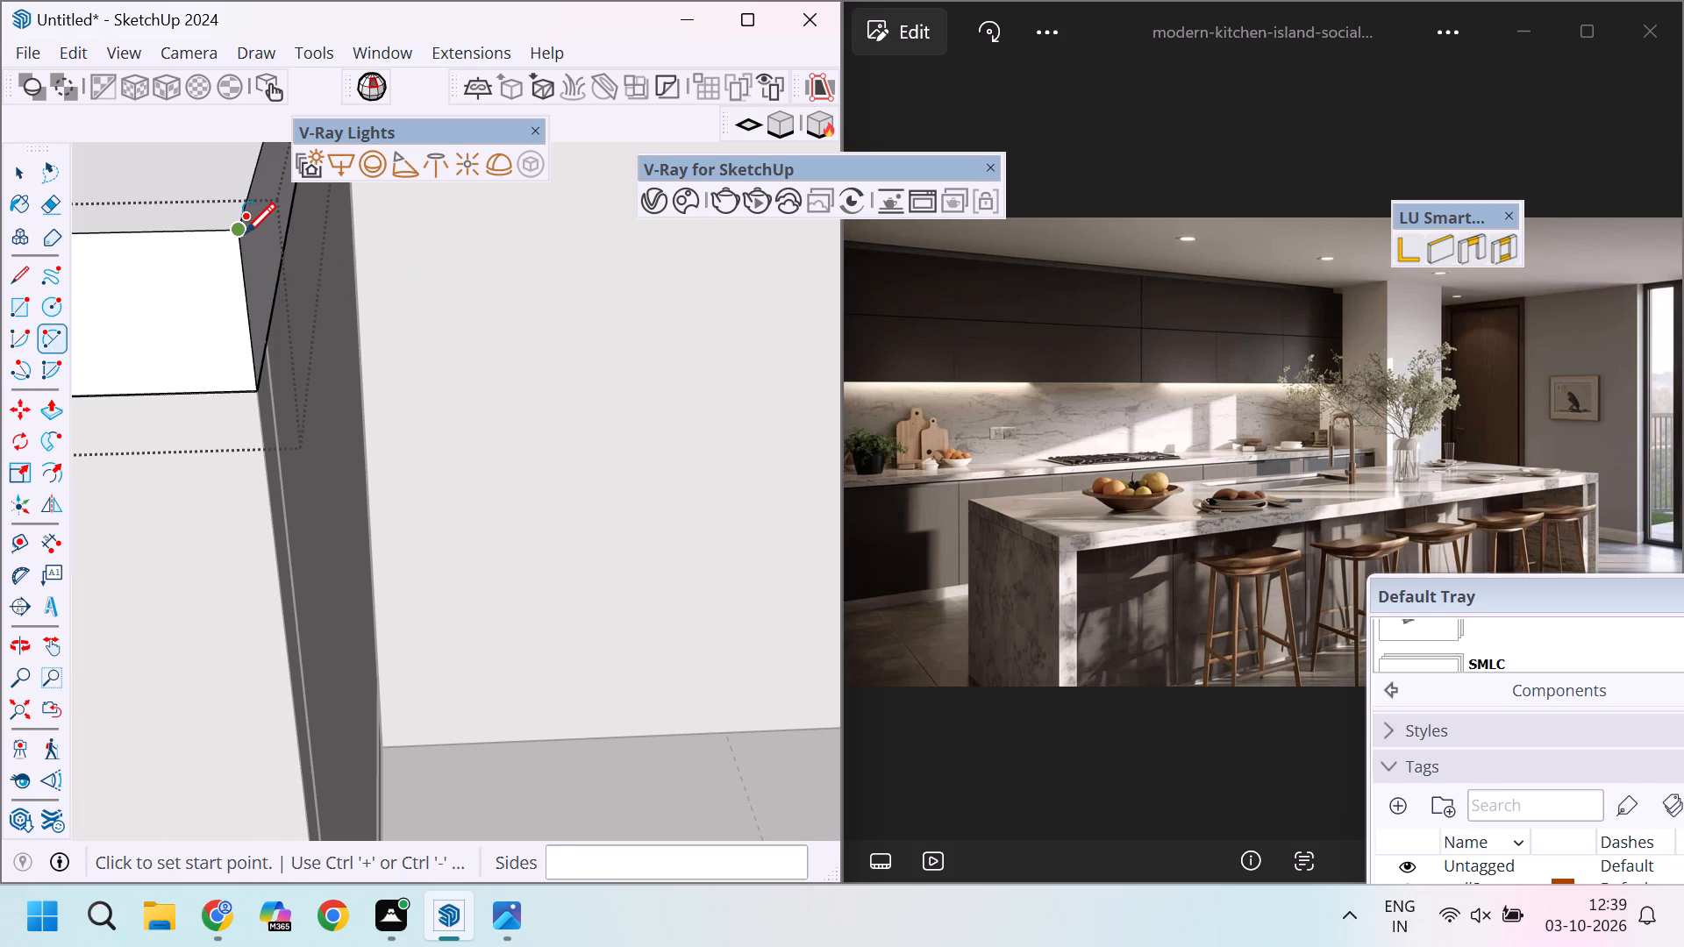
click(243, 233)
click(258, 381)
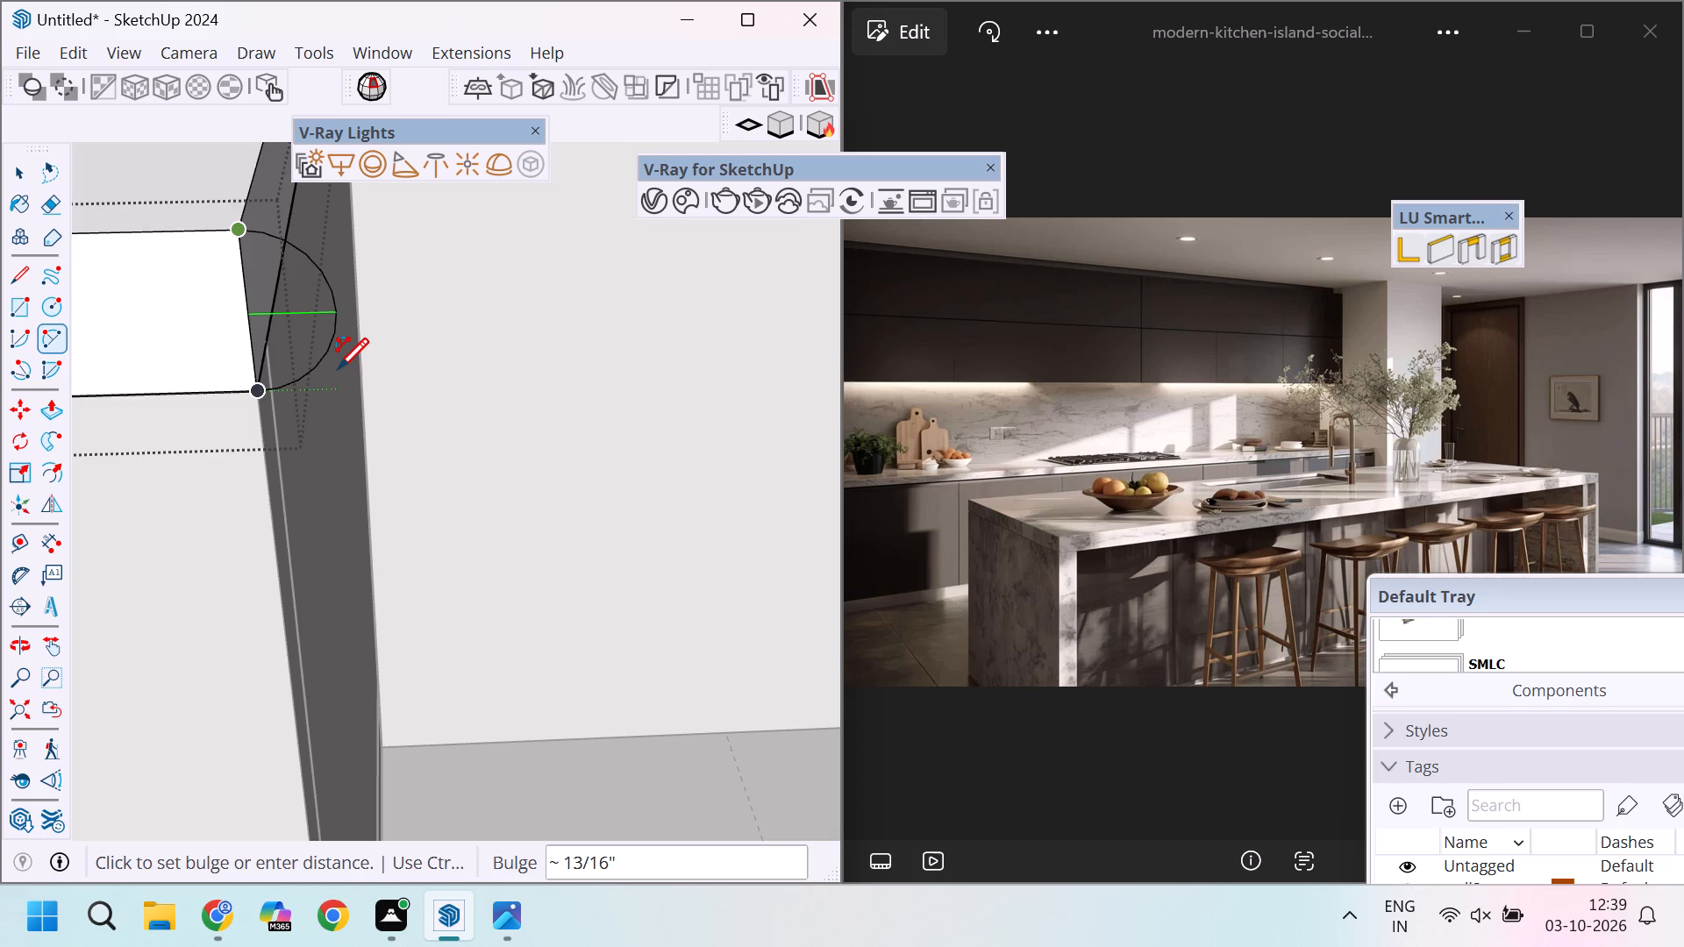
scroll(338, 368, down, 1)
scroll(338, 368, up, 3)
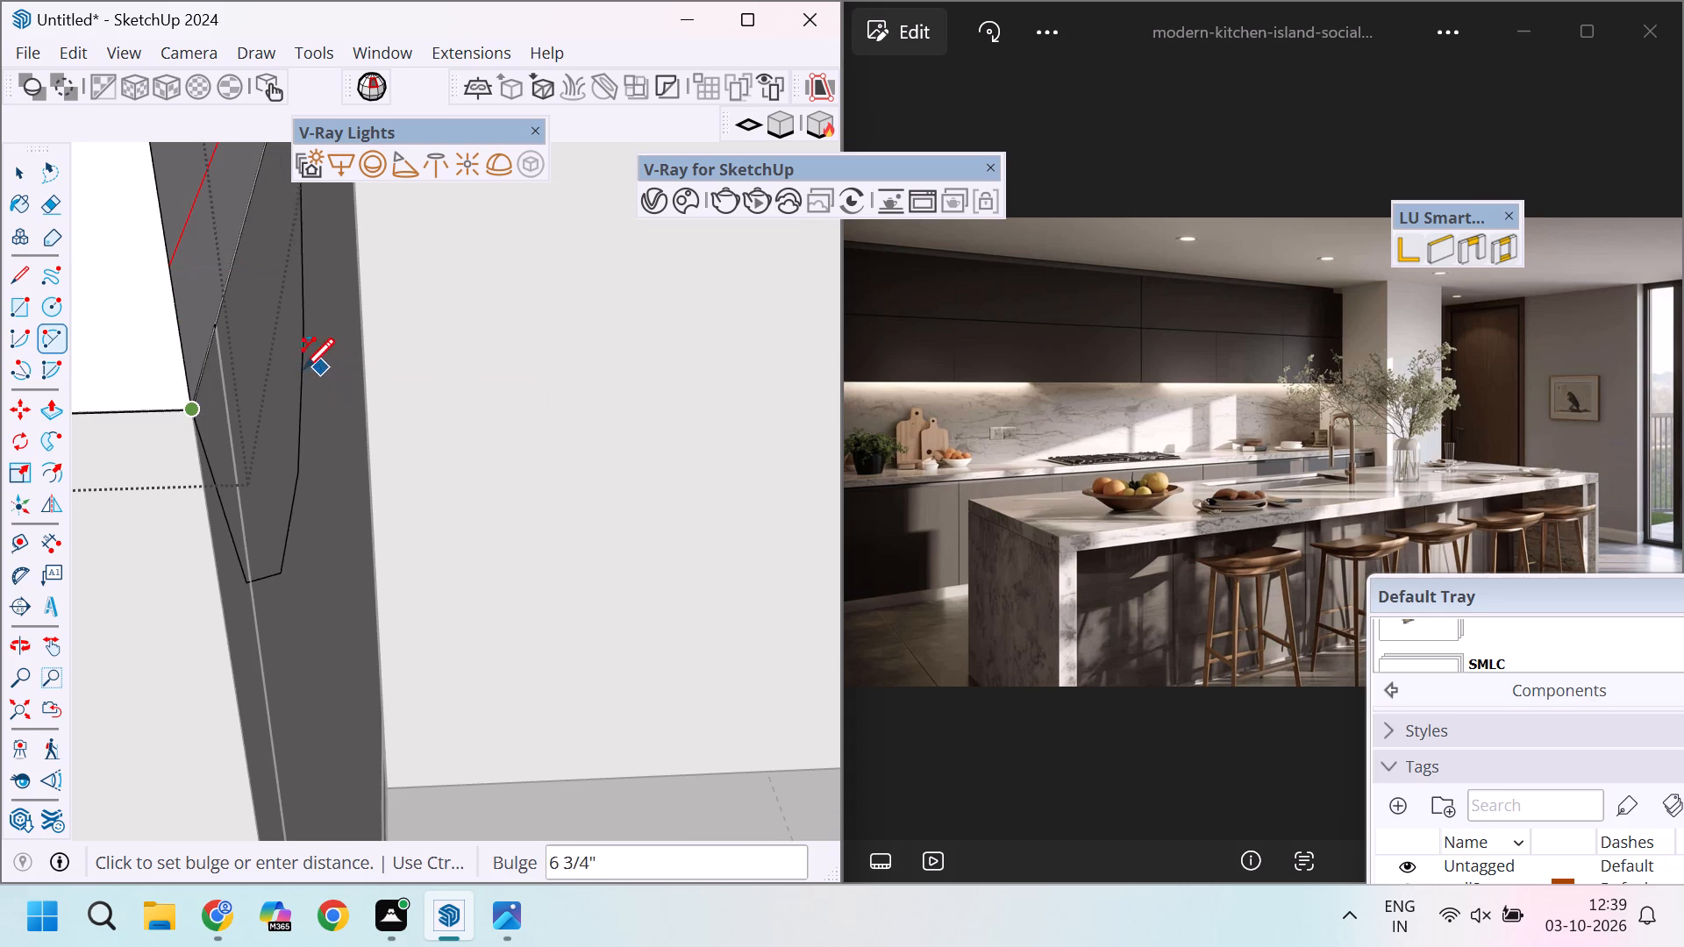
middle_drag(253, 355, 382, 296)
scroll(383, 295, down, 6)
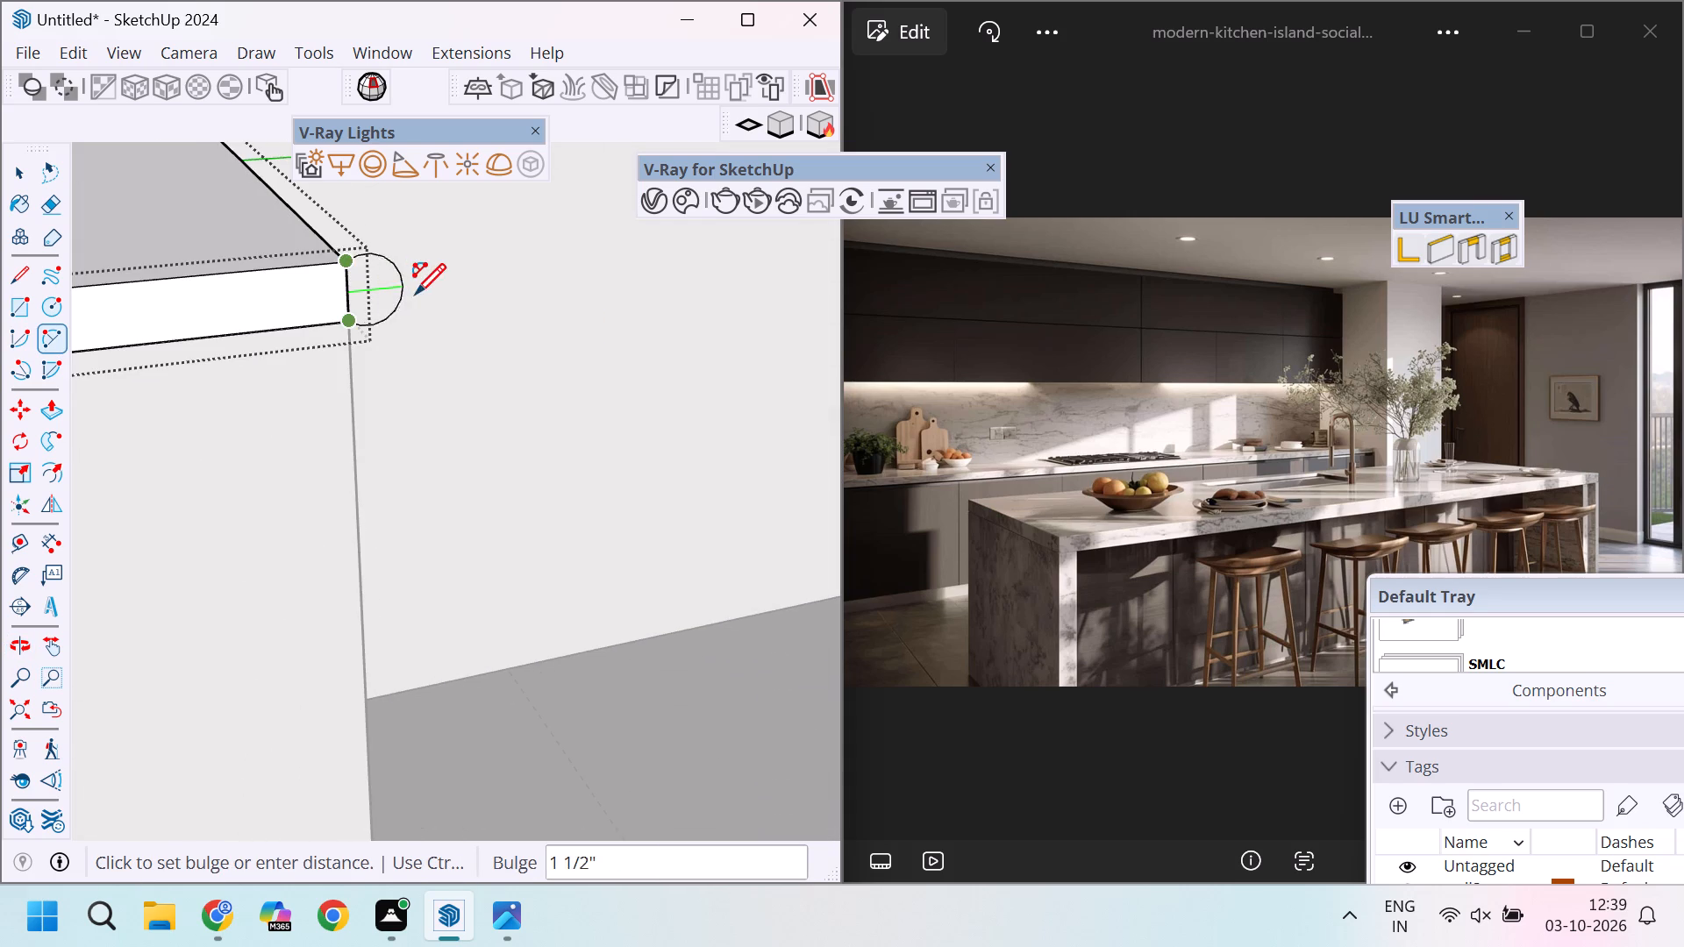
scroll(415, 292, up, 4)
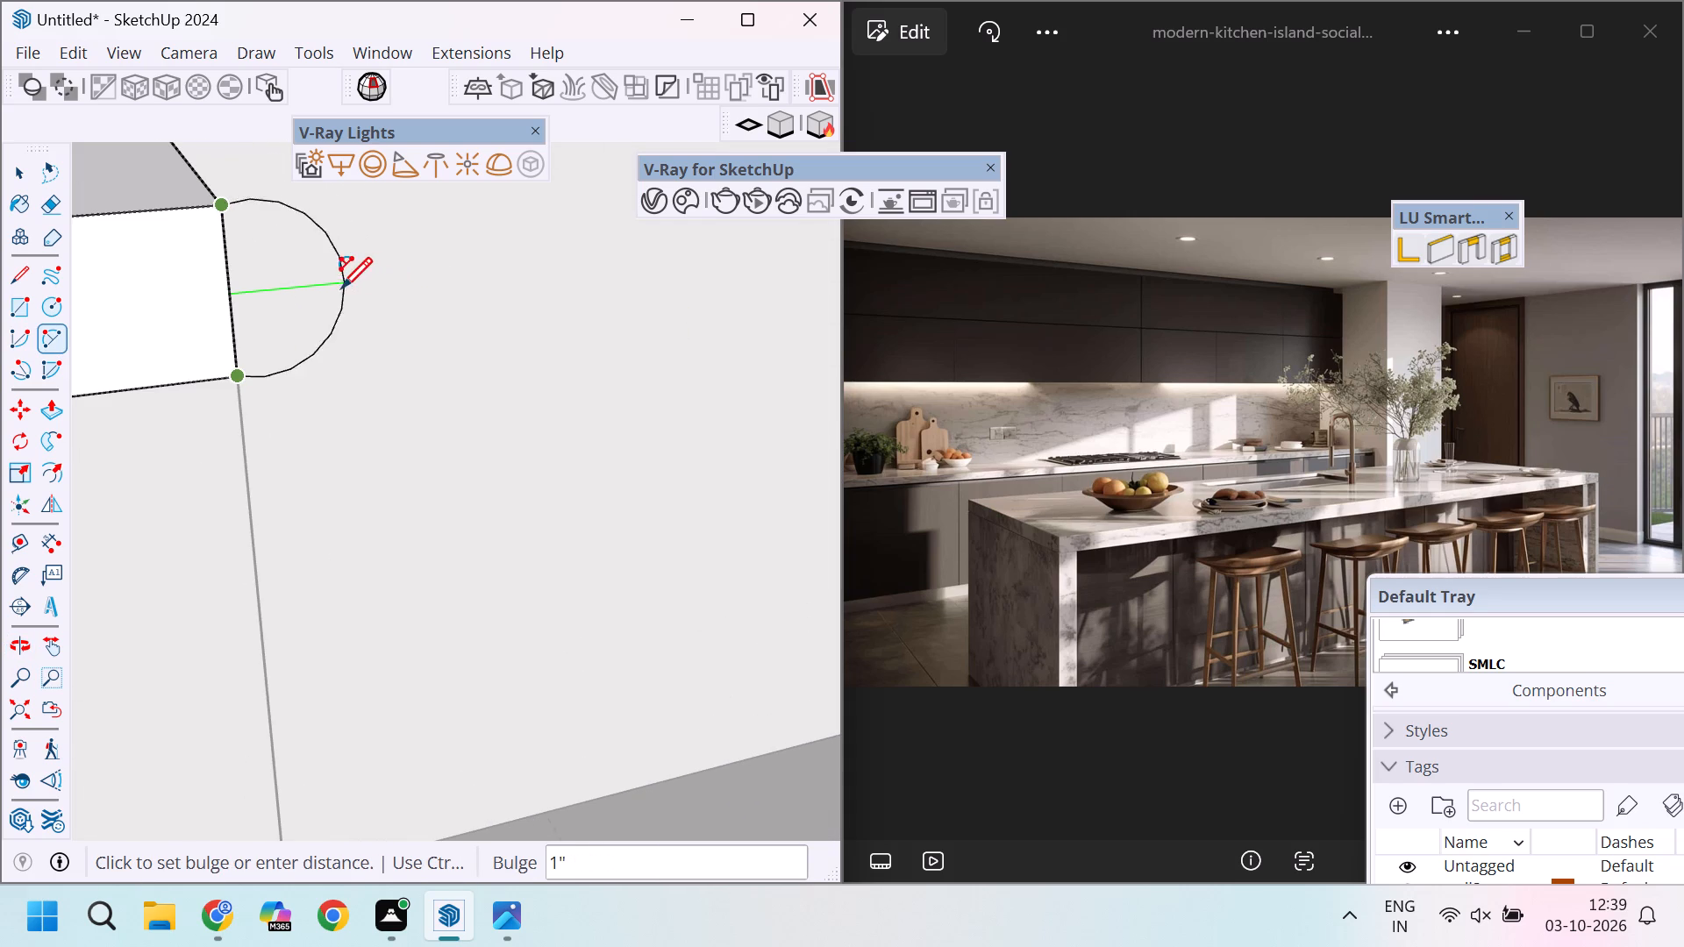
click(276, 289)
Sweep the new half-round profile along the top edge of the countertop's opposite end with Follow Me.
scroll(276, 289, down, 4)
middle_drag(334, 342, 262, 352)
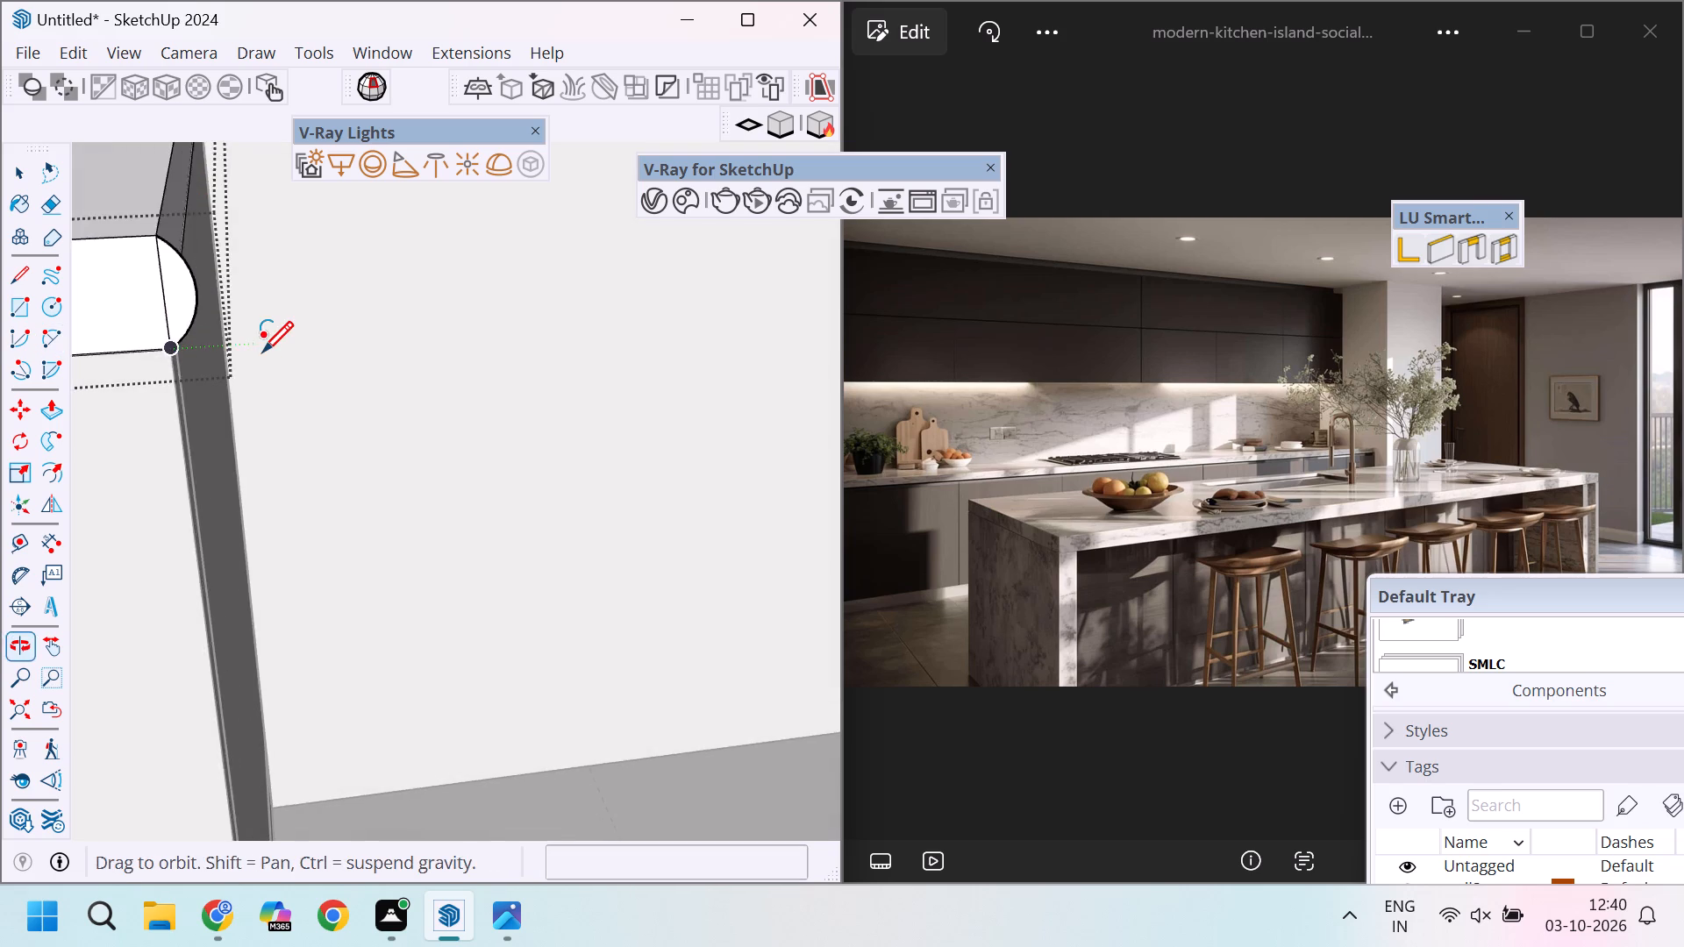
scroll(262, 352, down, 5)
scroll(197, 266, up, 7)
key(space)
click(234, 260)
middle_drag(244, 286, 168, 267)
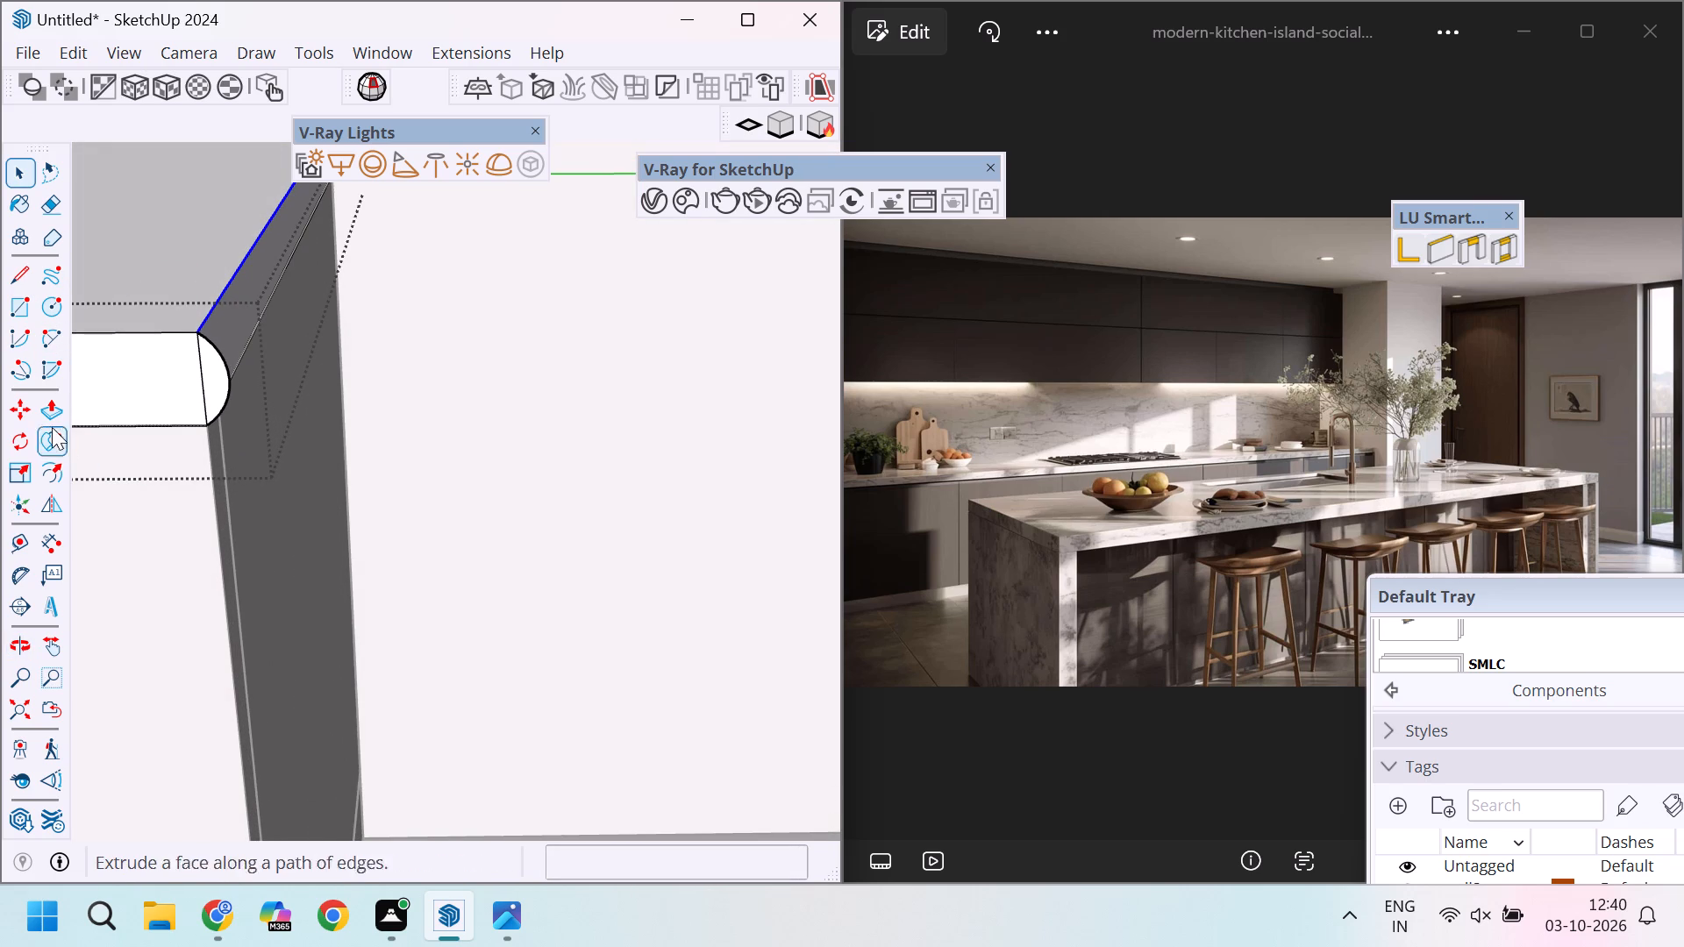
click(47, 447)
scroll(197, 396, up, 4)
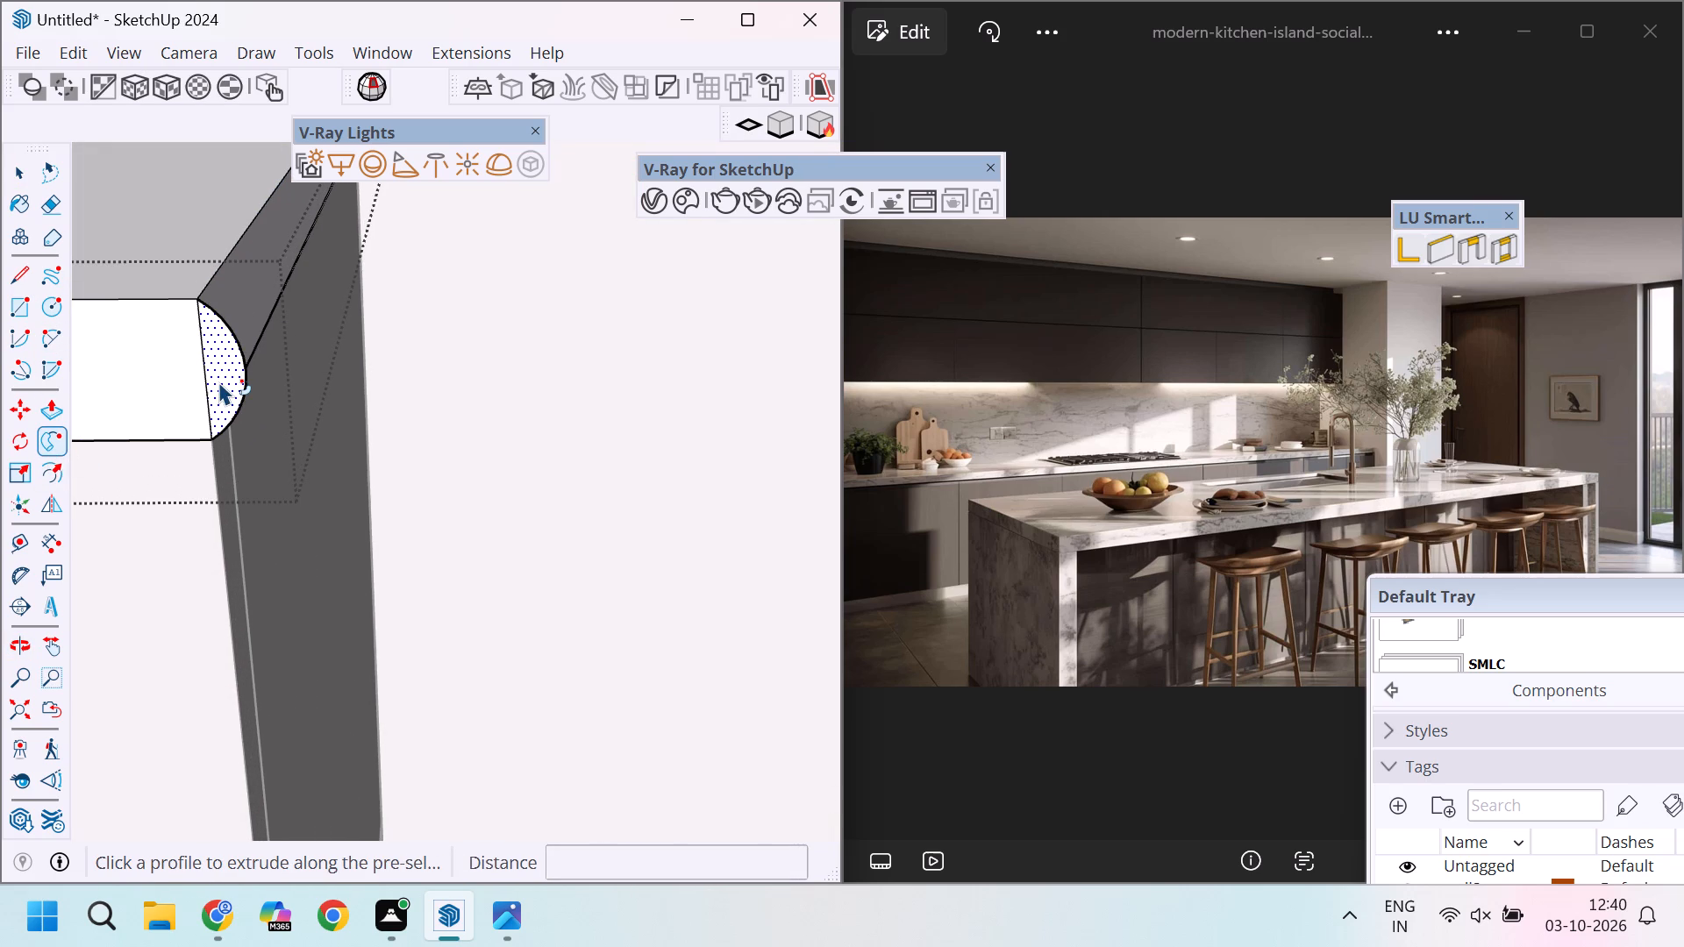
click(219, 381)
scroll(362, 448, down, 11)
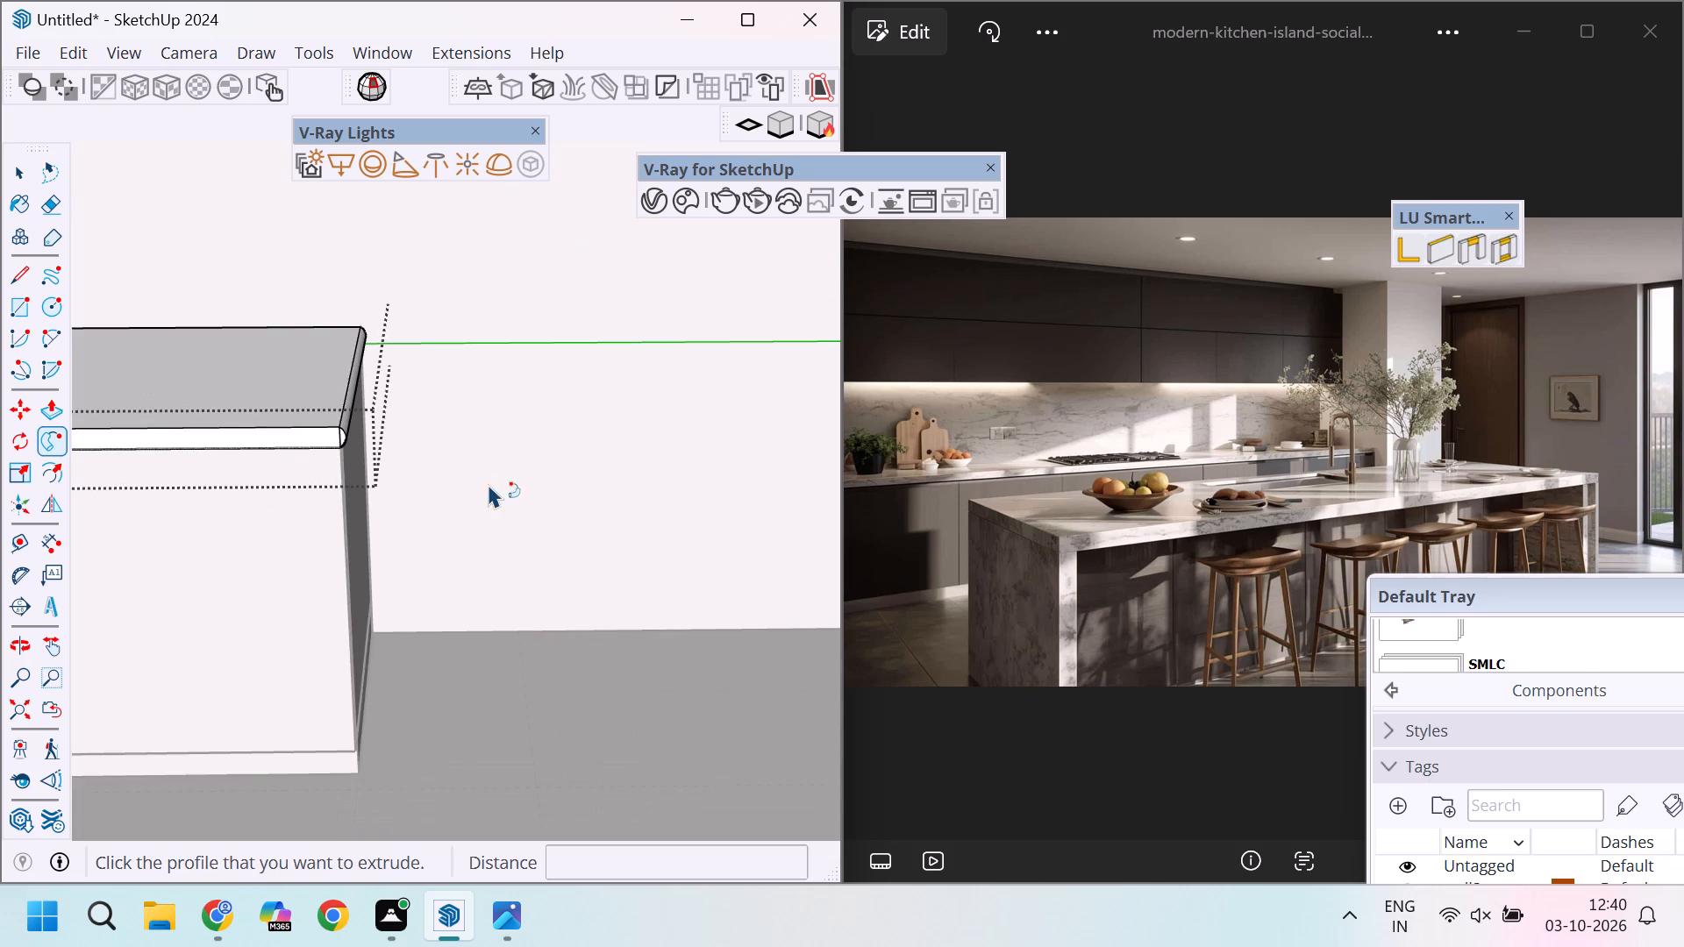
Erase the vertical seam line at the opposite rounded end's front face and leave the countertop group.
scroll(312, 433, up, 19)
key(e)
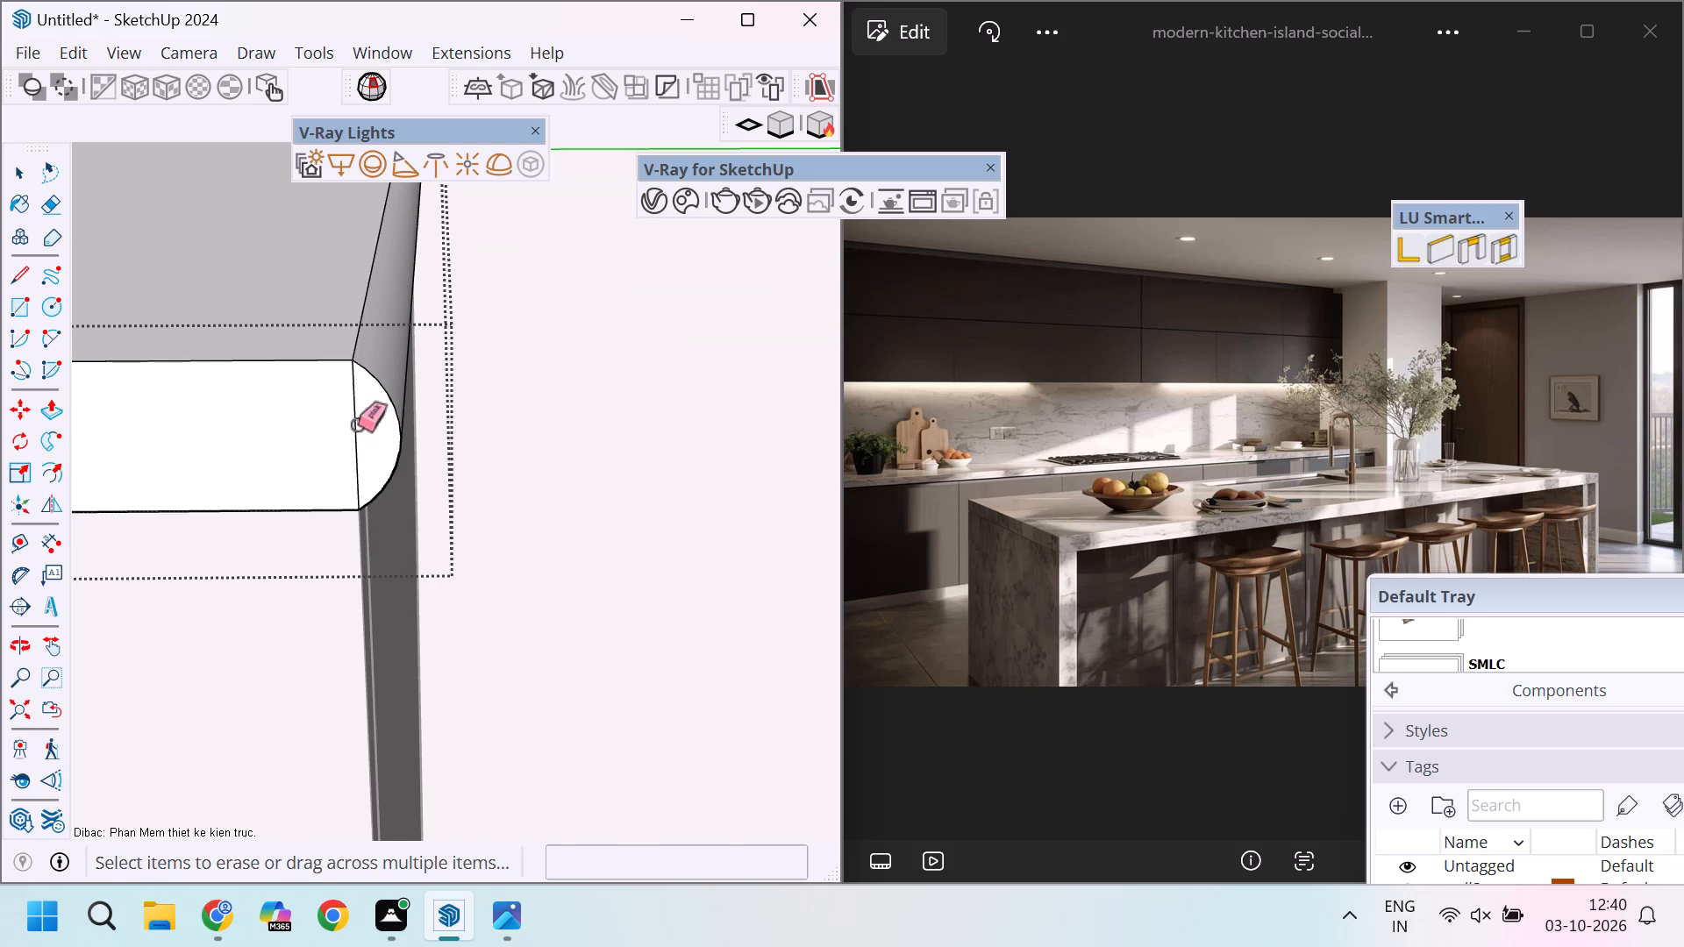
drag(360, 424, 340, 424)
scroll(393, 471, down, 11)
key(space)
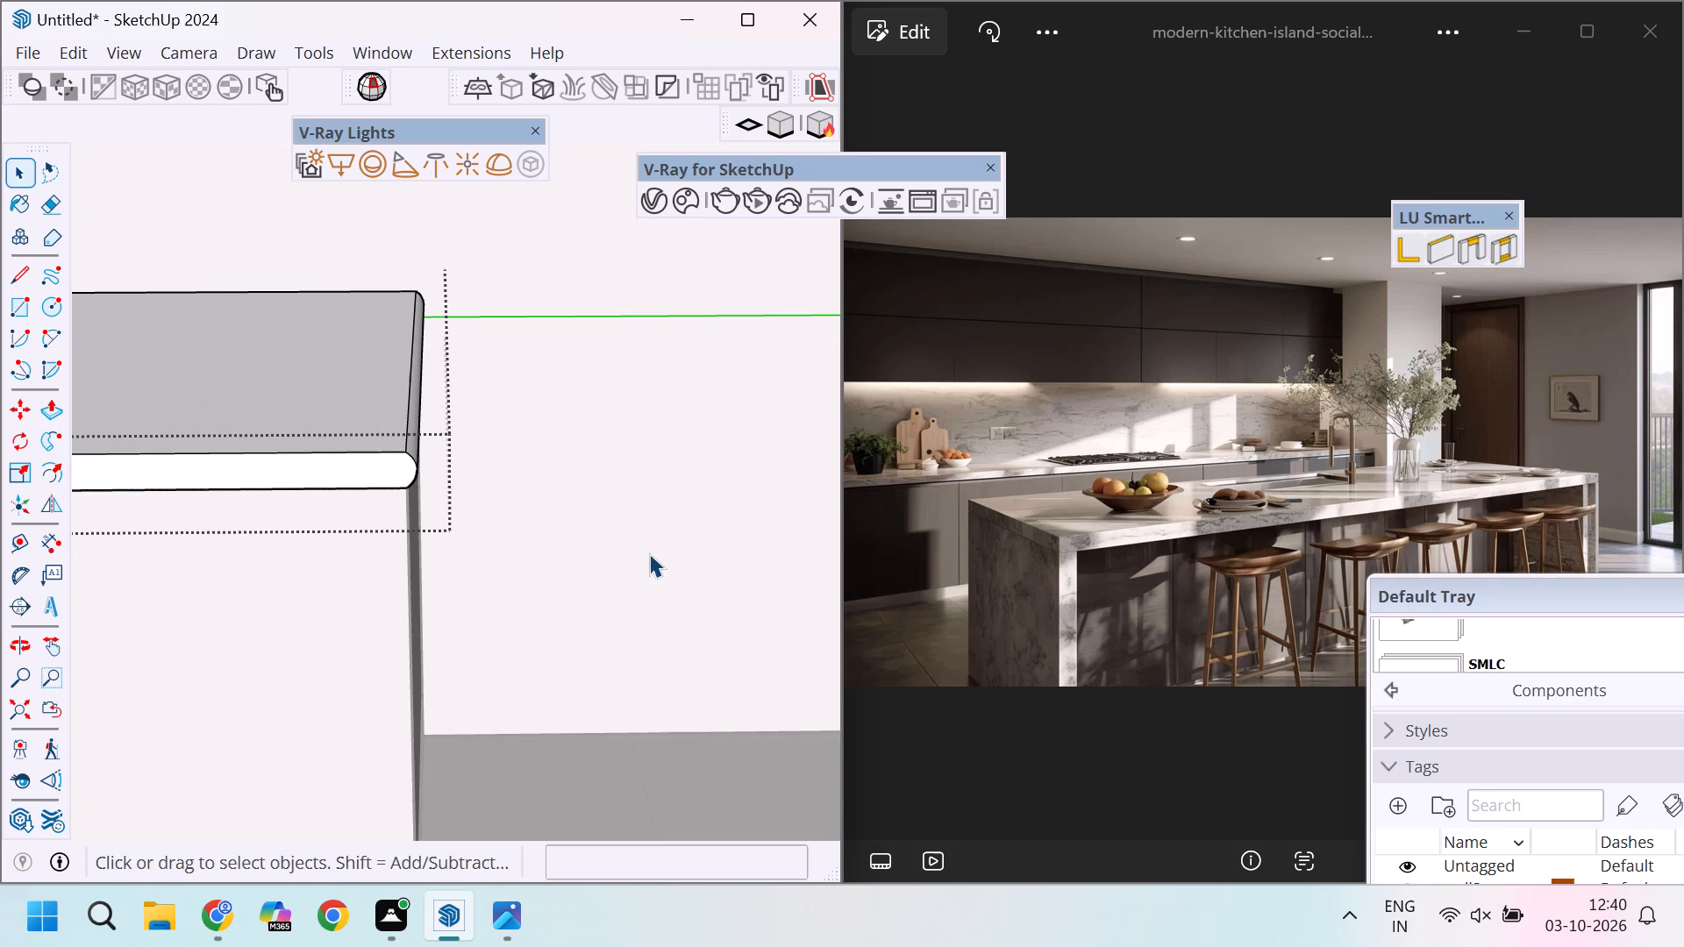
click(649, 553)
Examine the base cabinet and its rounded countertop against the left wall, first within the whole room and at closer range.
scroll(646, 553, down, 11)
scroll(641, 554, up, 5)
scroll(641, 554, down, 8)
scroll(641, 554, up, 8)
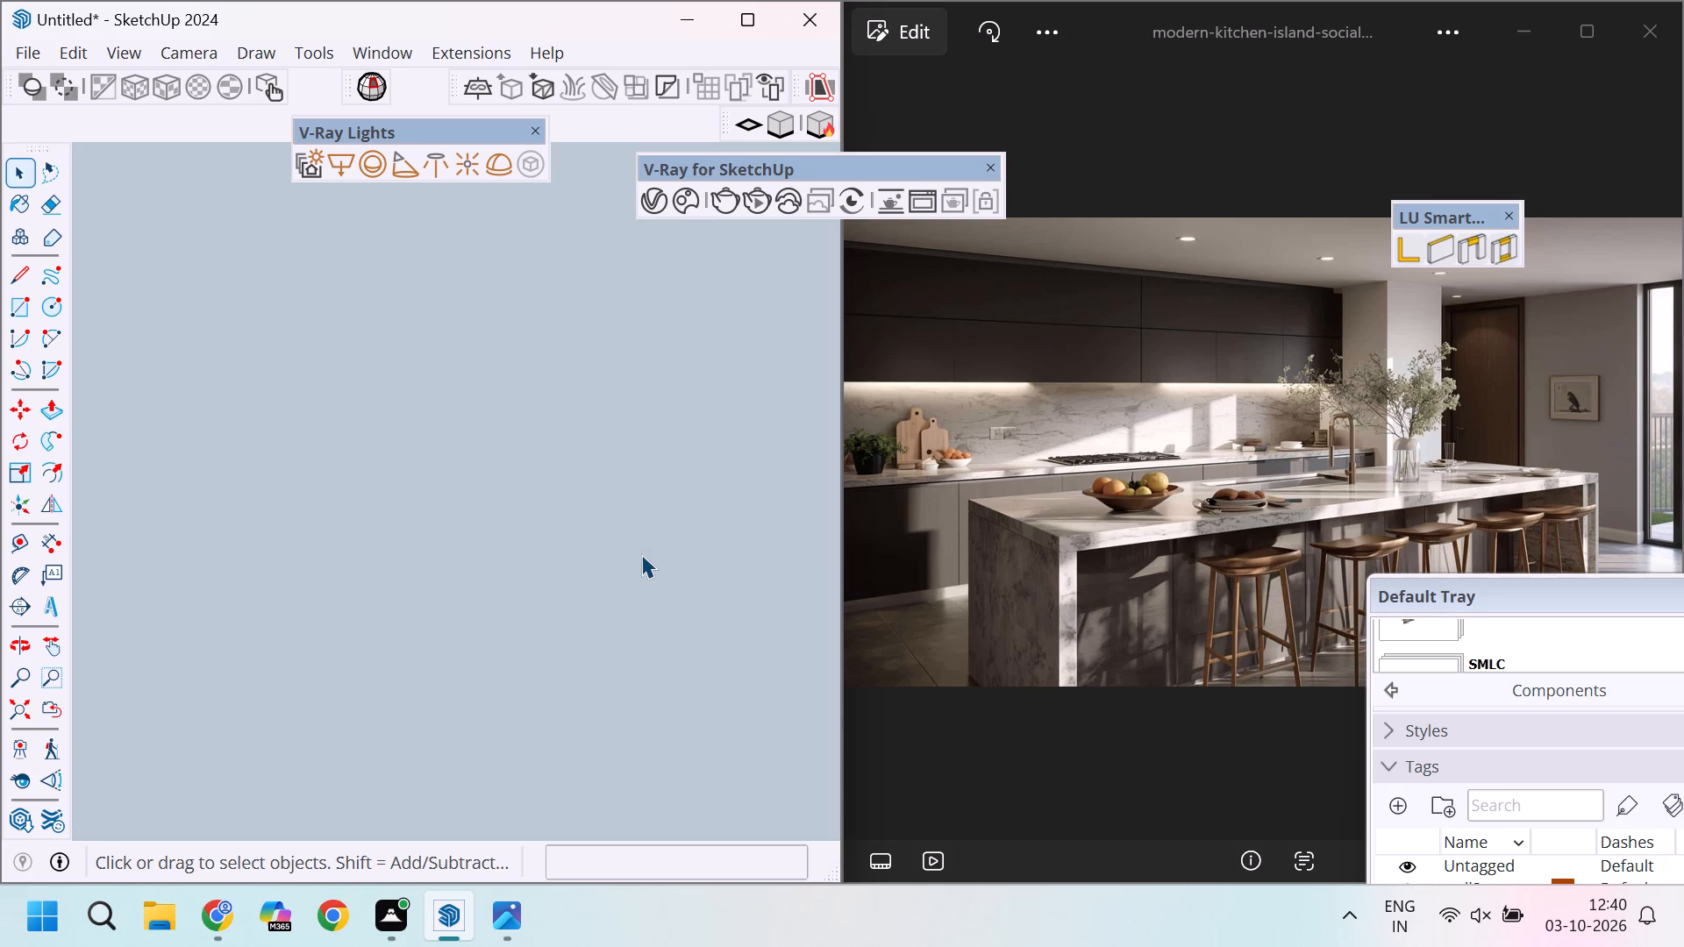
scroll(641, 554, up, 15)
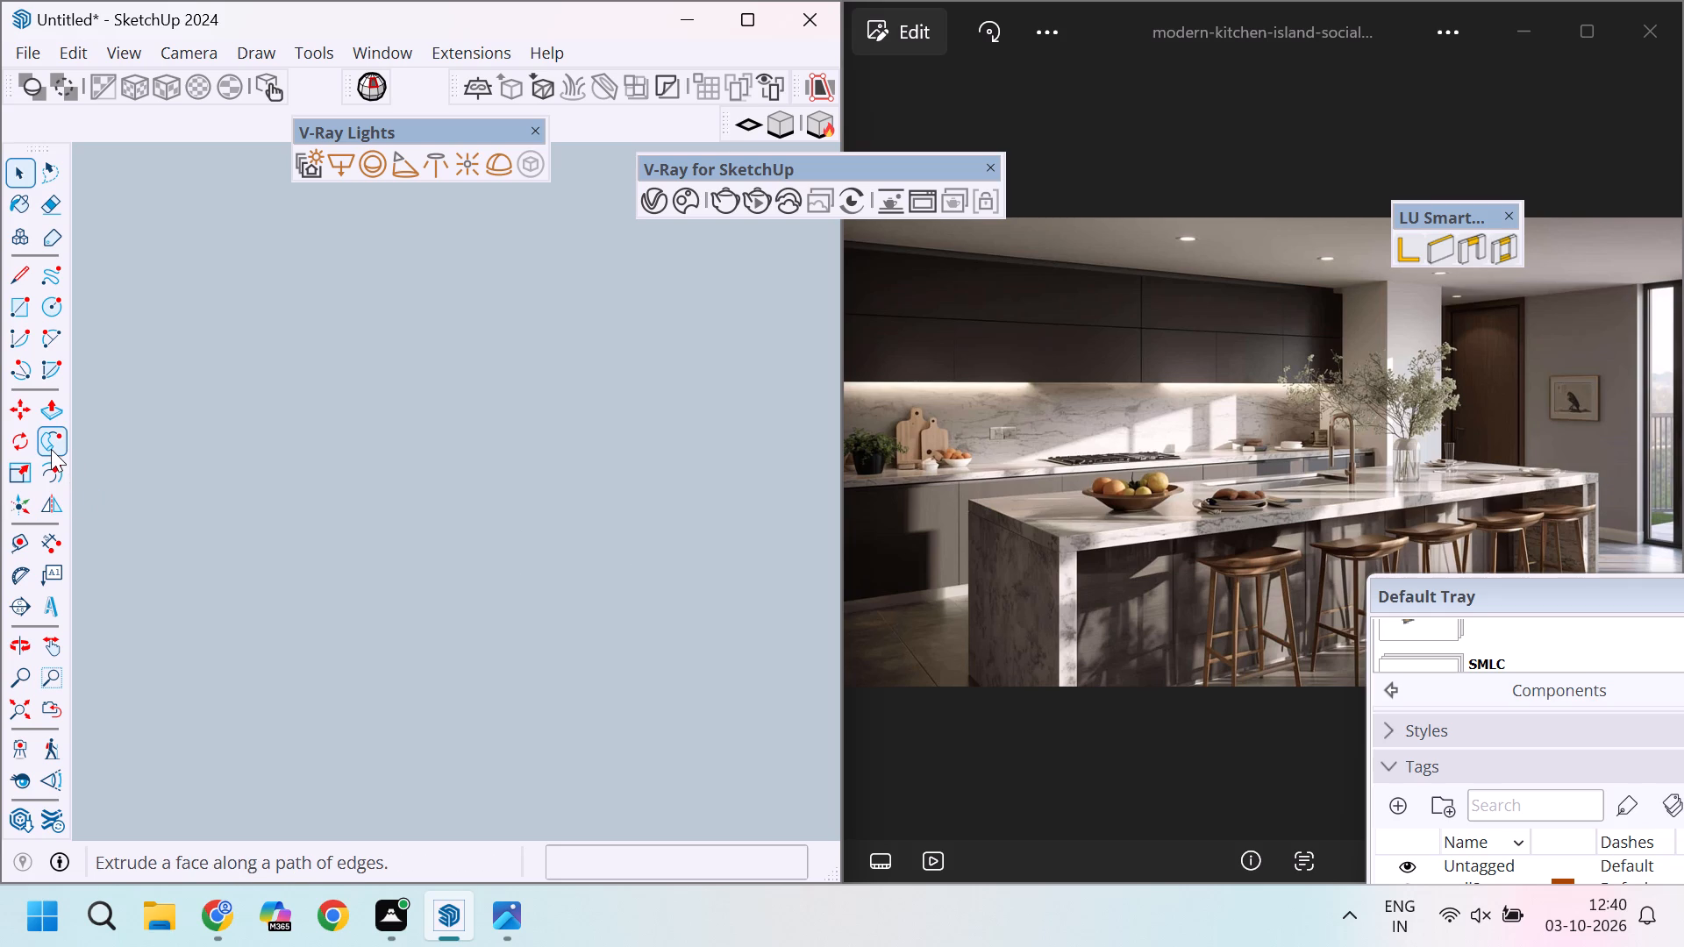
scroll(455, 475, down, 8)
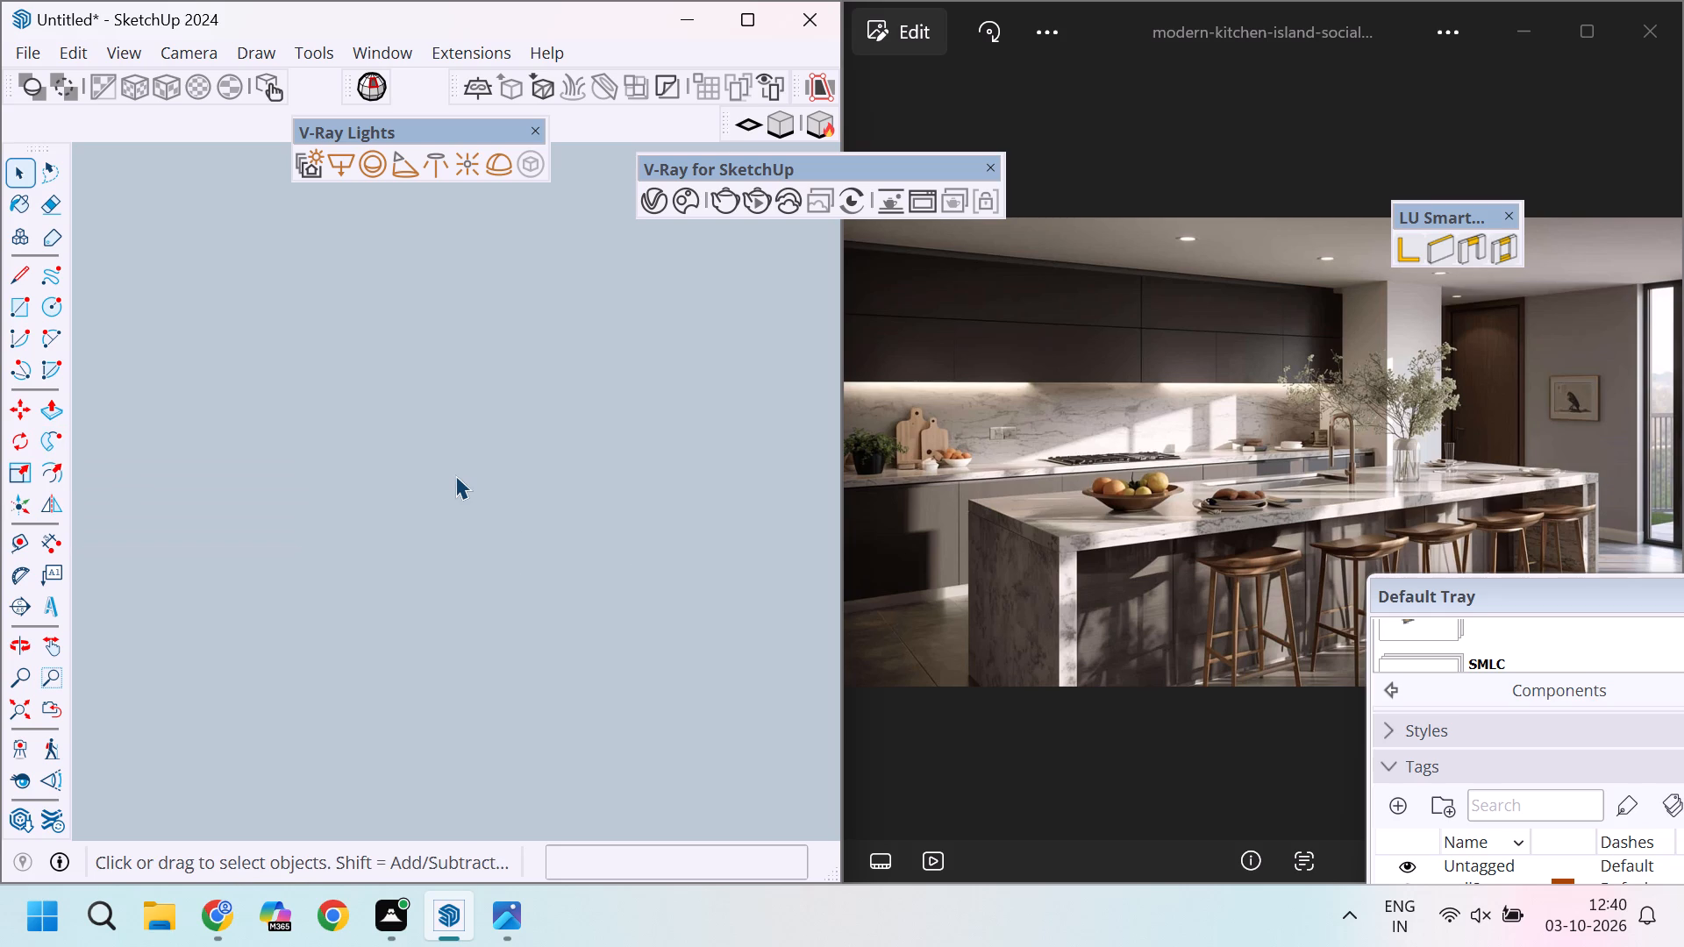
scroll(455, 475, down, 20)
scroll(455, 475, down, 20)
scroll(455, 475, down, 3)
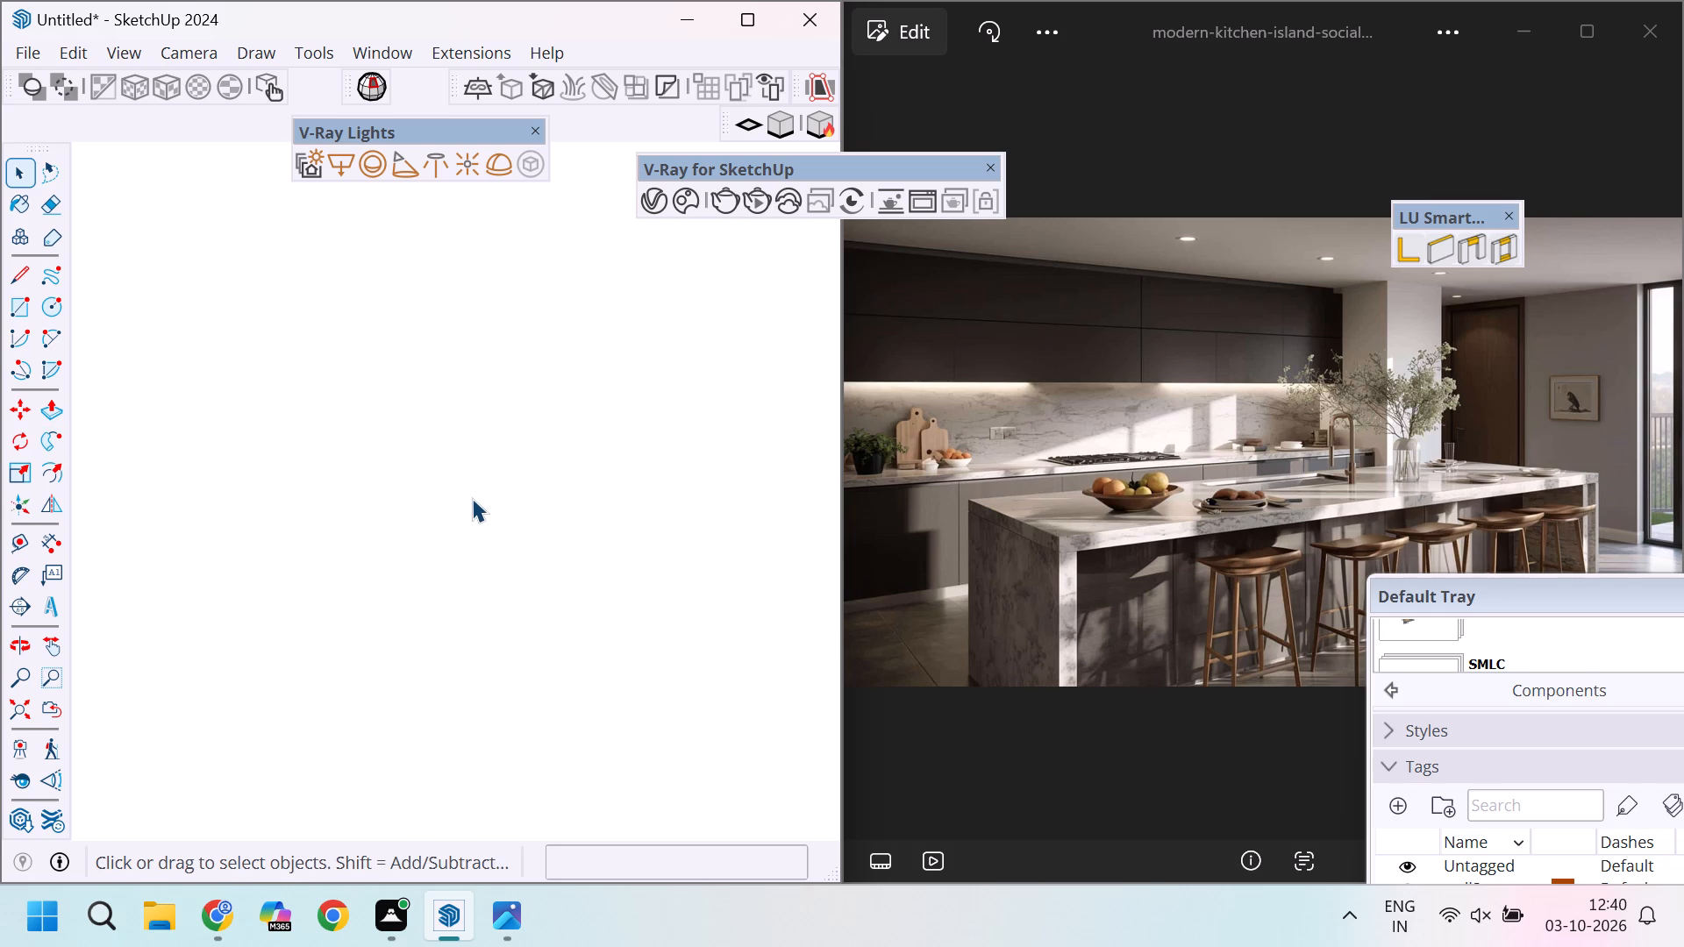
scroll(472, 498, down, 14)
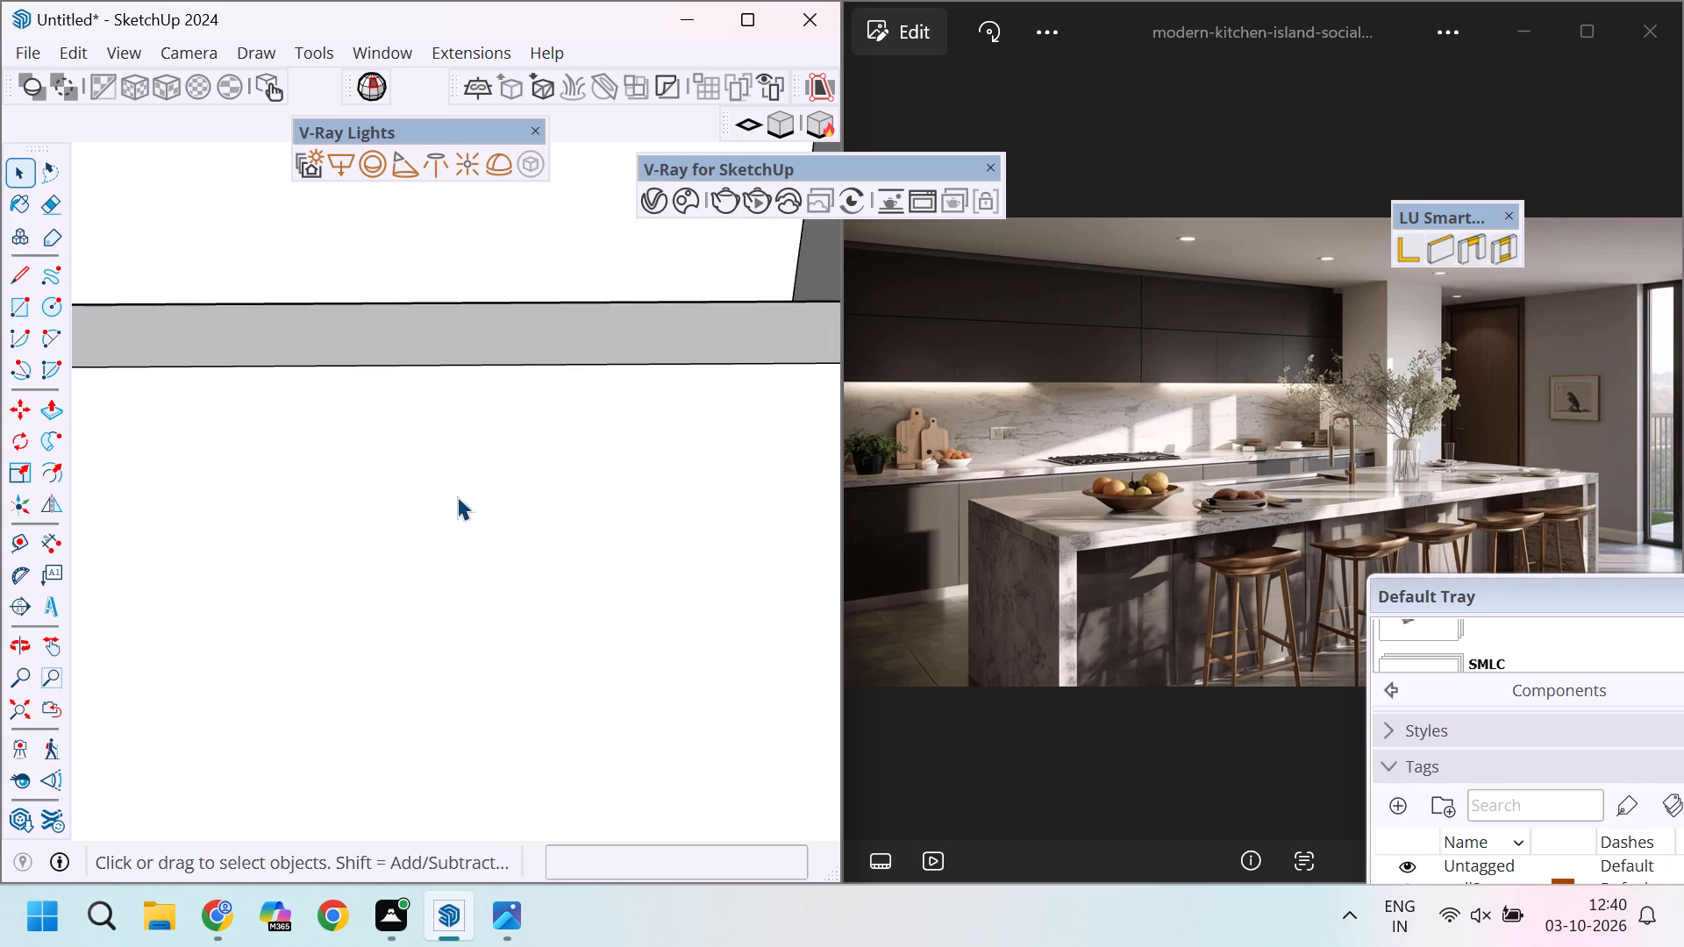
scroll(457, 496, down, 20)
scroll(457, 496, down, 4)
middle_drag(482, 478, 728, 538)
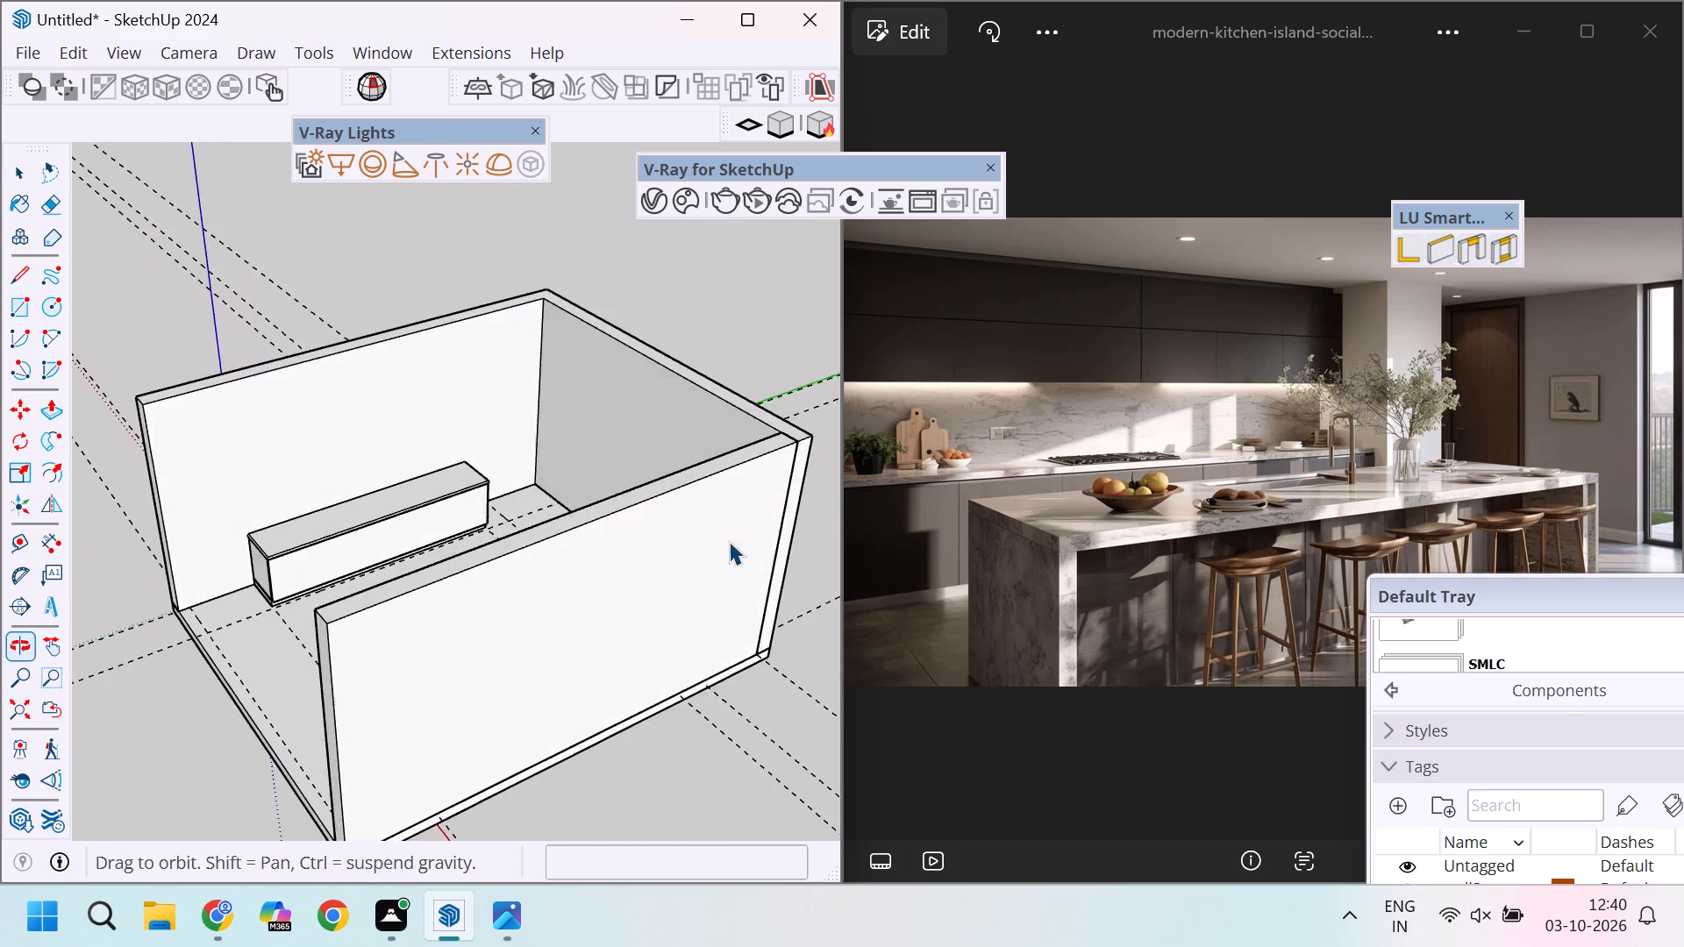
scroll(496, 532, up, 10)
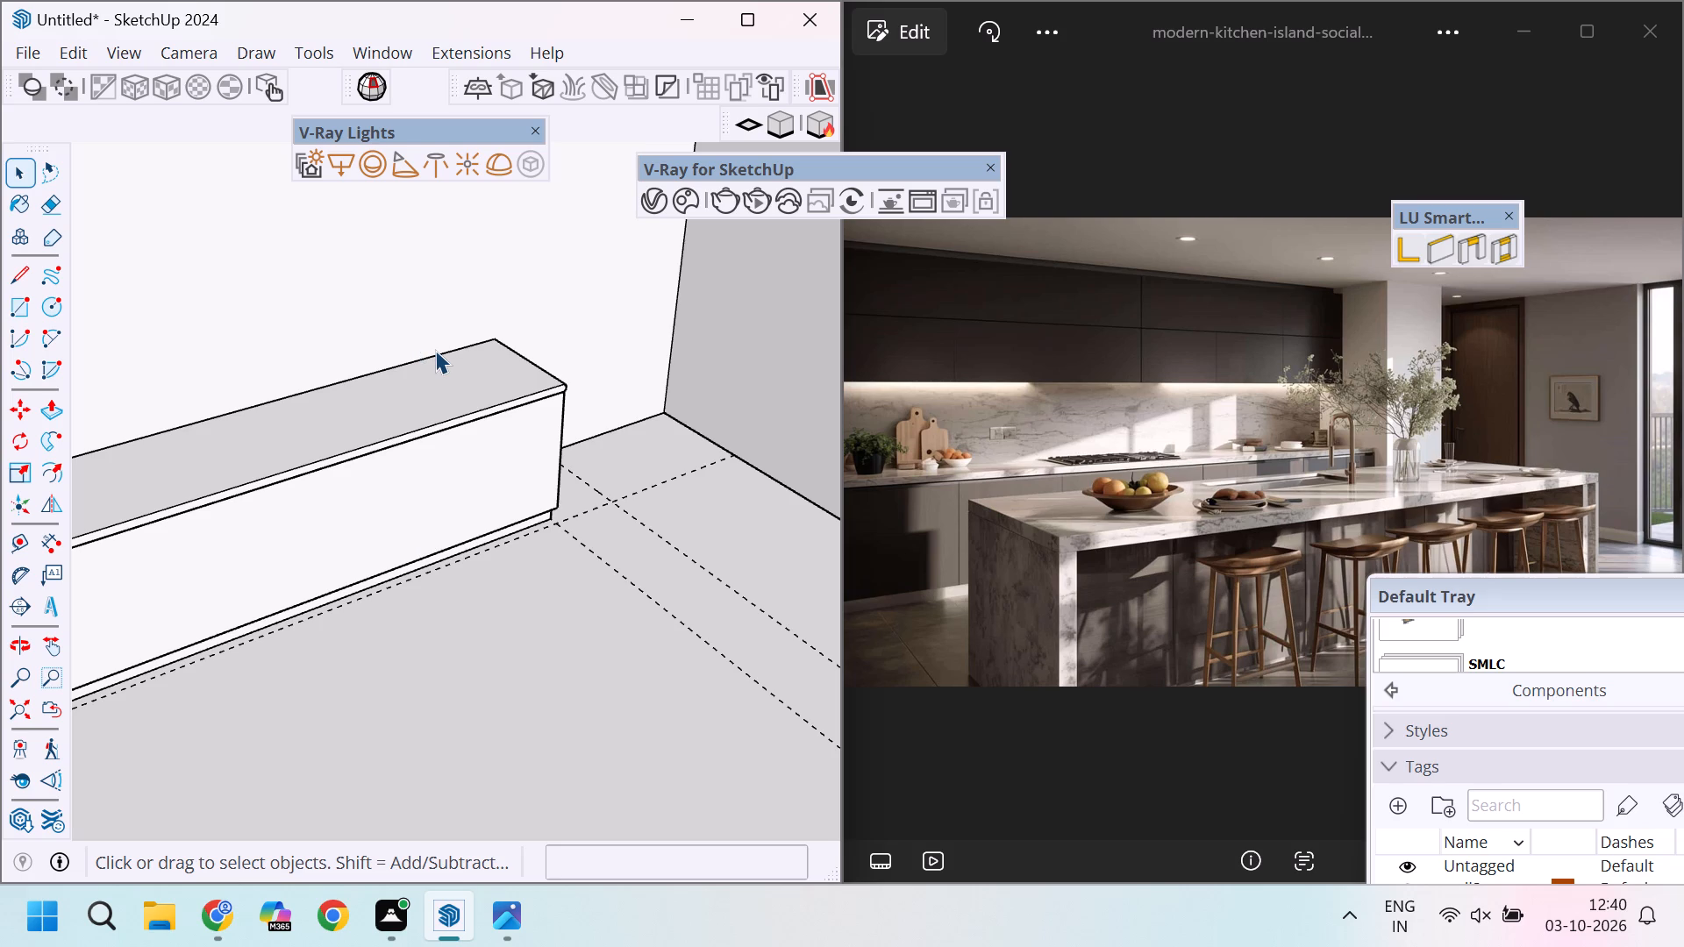
scroll(401, 358, down, 4)
scroll(433, 388, up, 2)
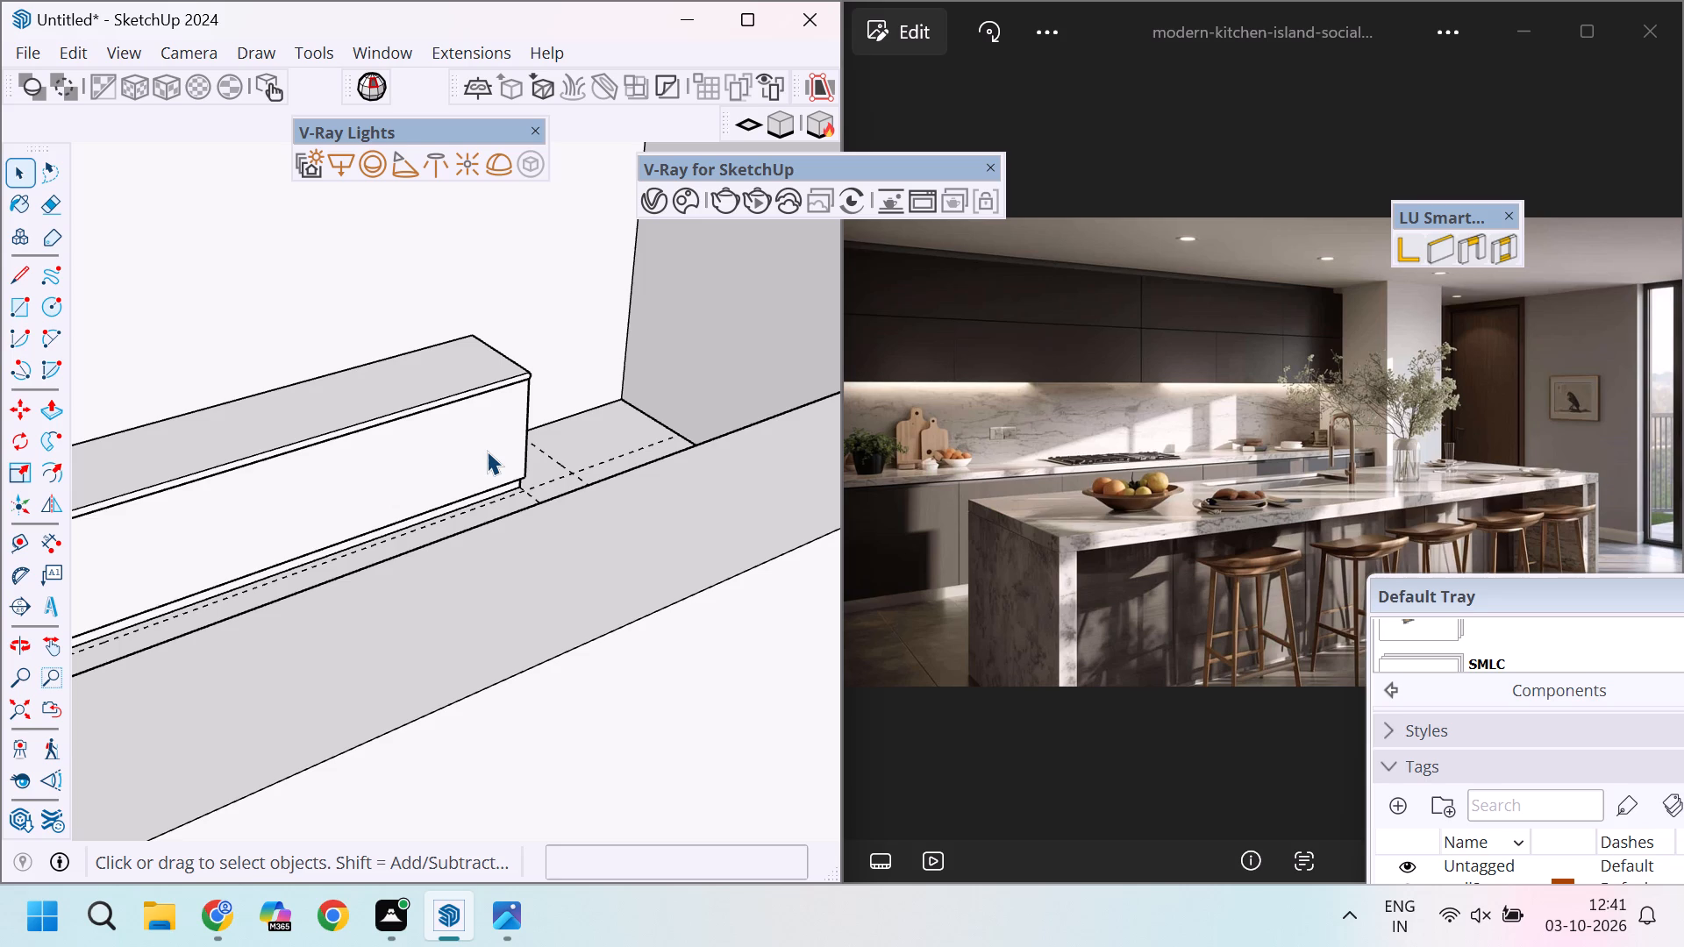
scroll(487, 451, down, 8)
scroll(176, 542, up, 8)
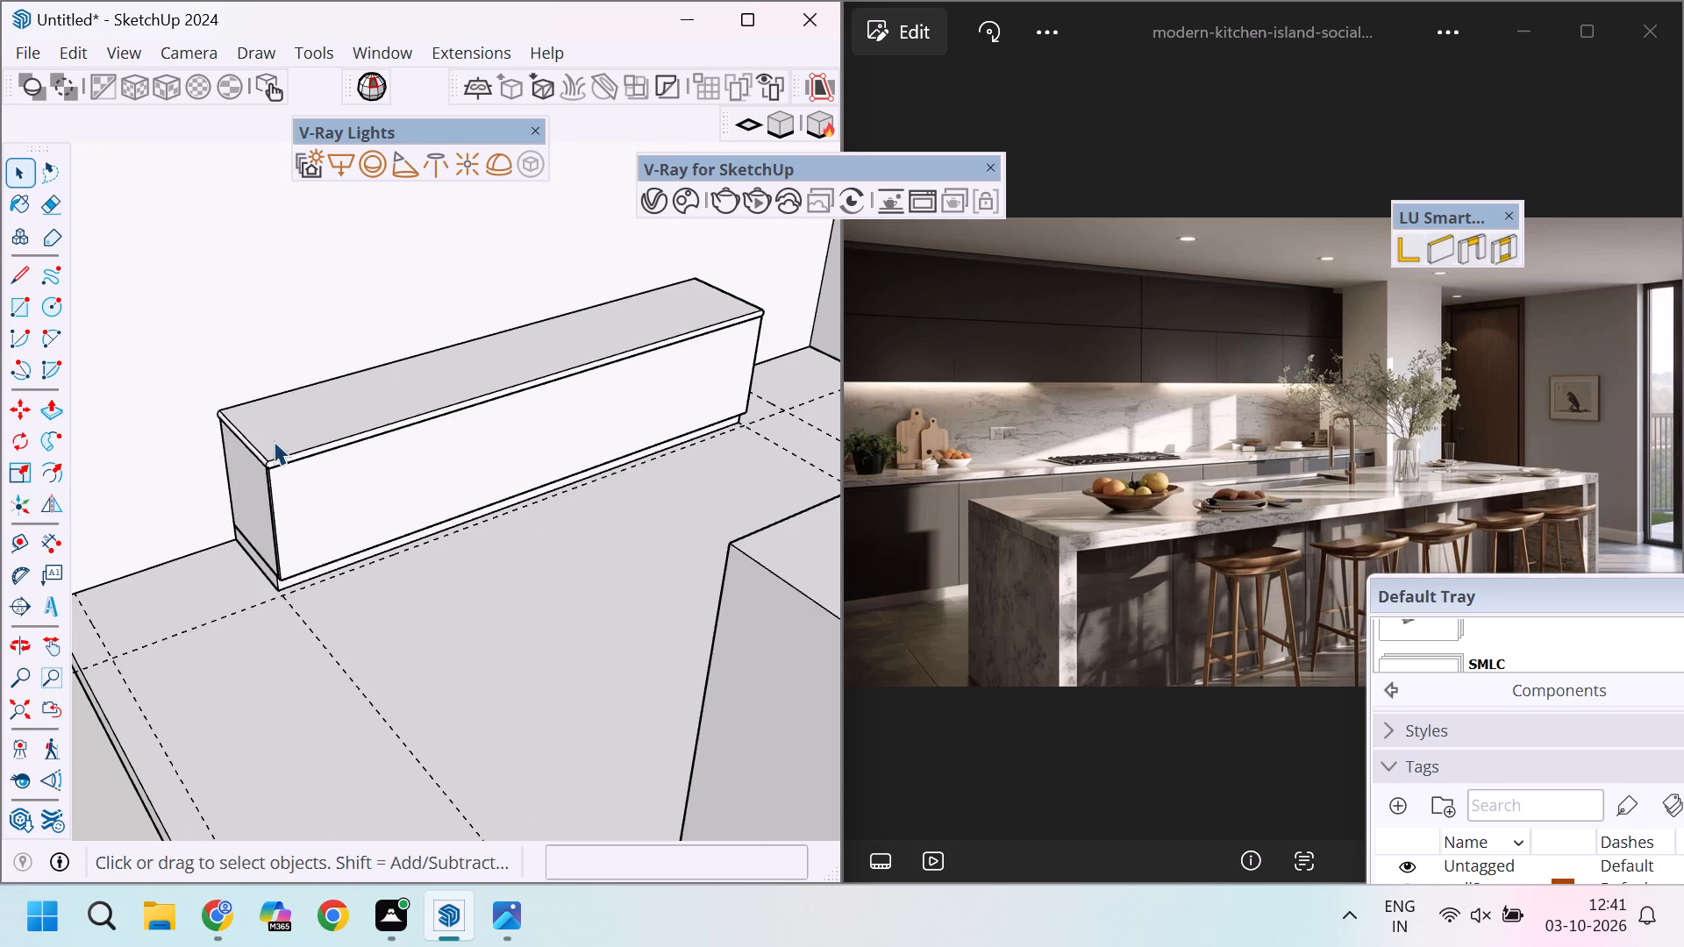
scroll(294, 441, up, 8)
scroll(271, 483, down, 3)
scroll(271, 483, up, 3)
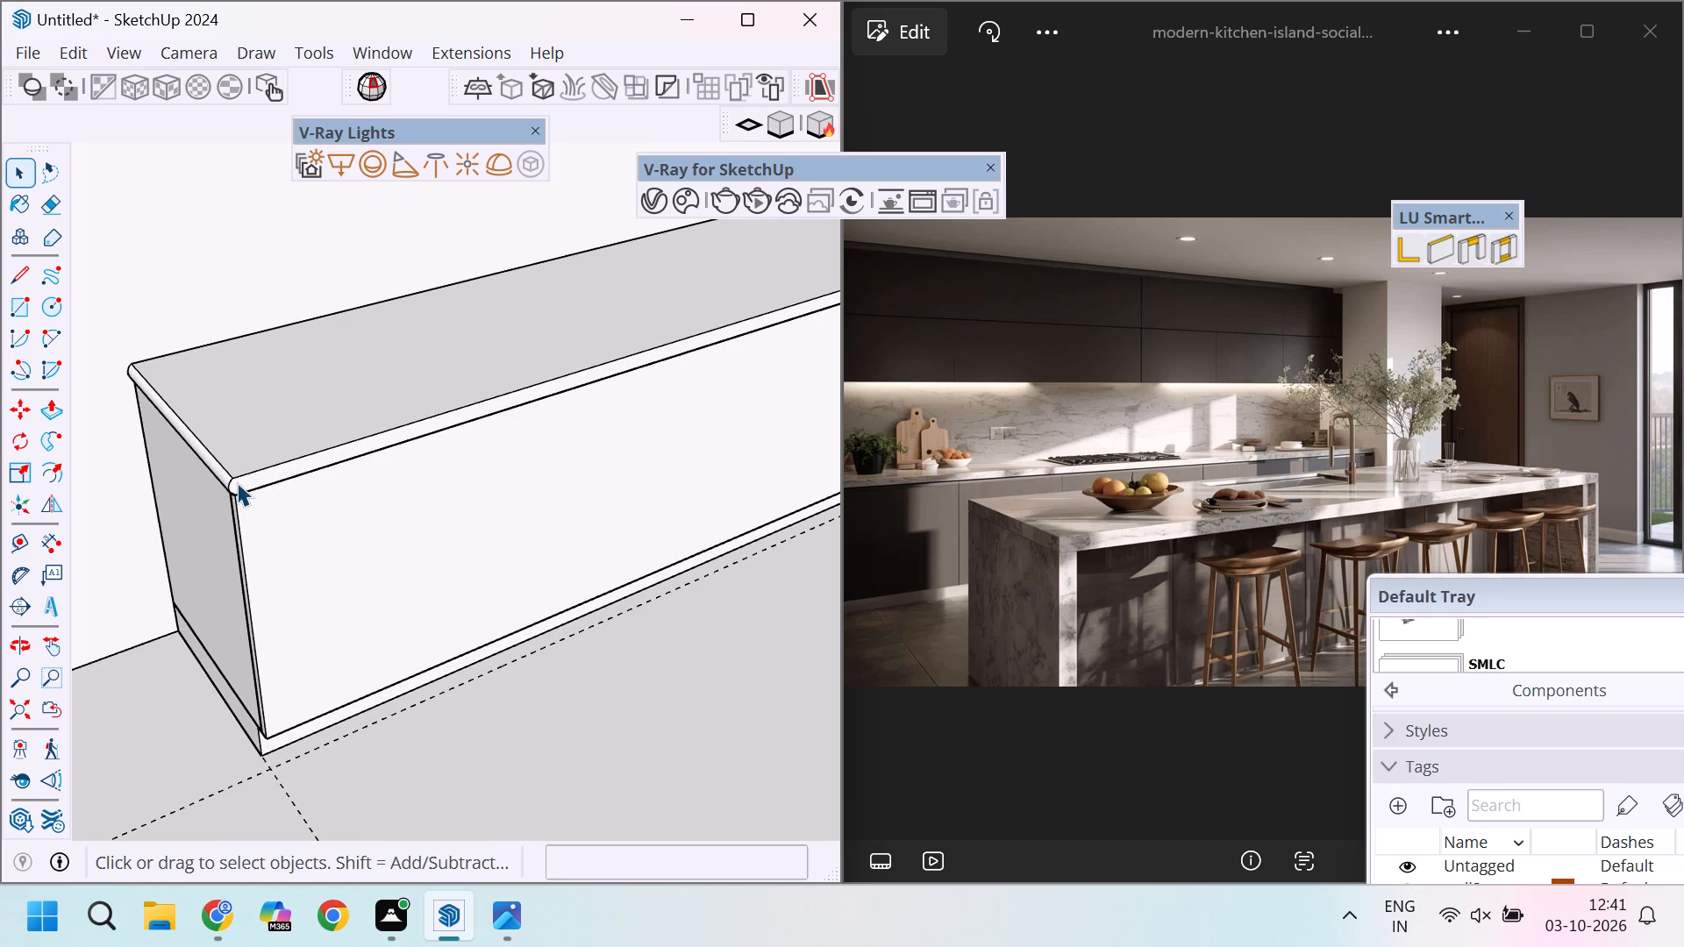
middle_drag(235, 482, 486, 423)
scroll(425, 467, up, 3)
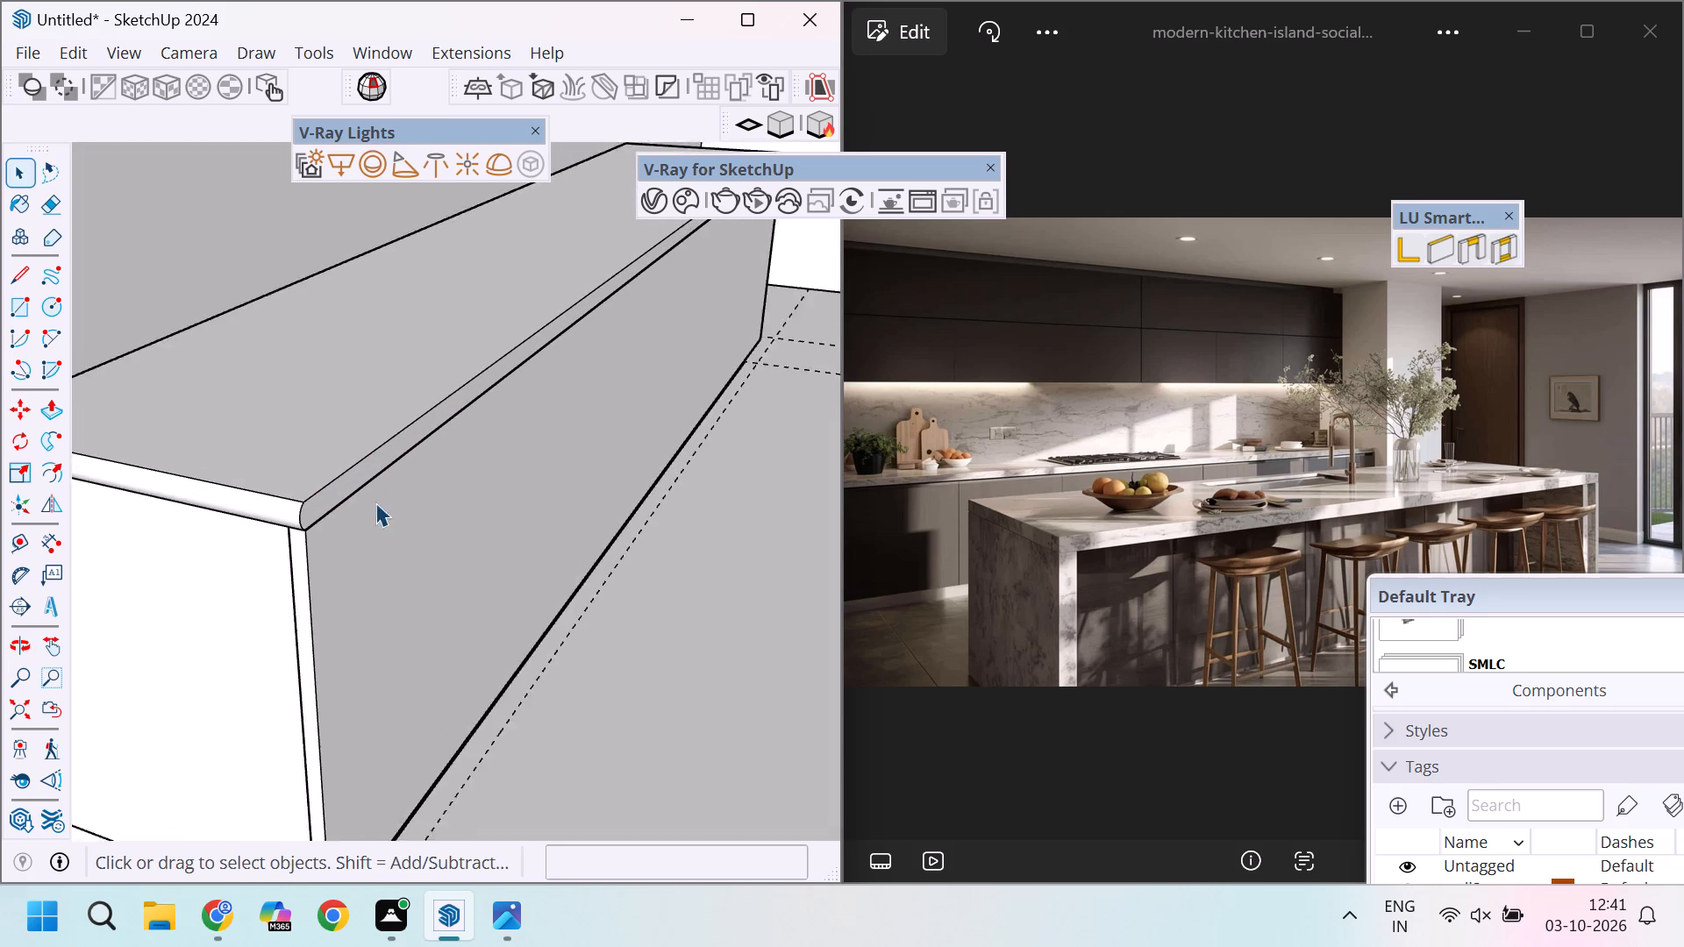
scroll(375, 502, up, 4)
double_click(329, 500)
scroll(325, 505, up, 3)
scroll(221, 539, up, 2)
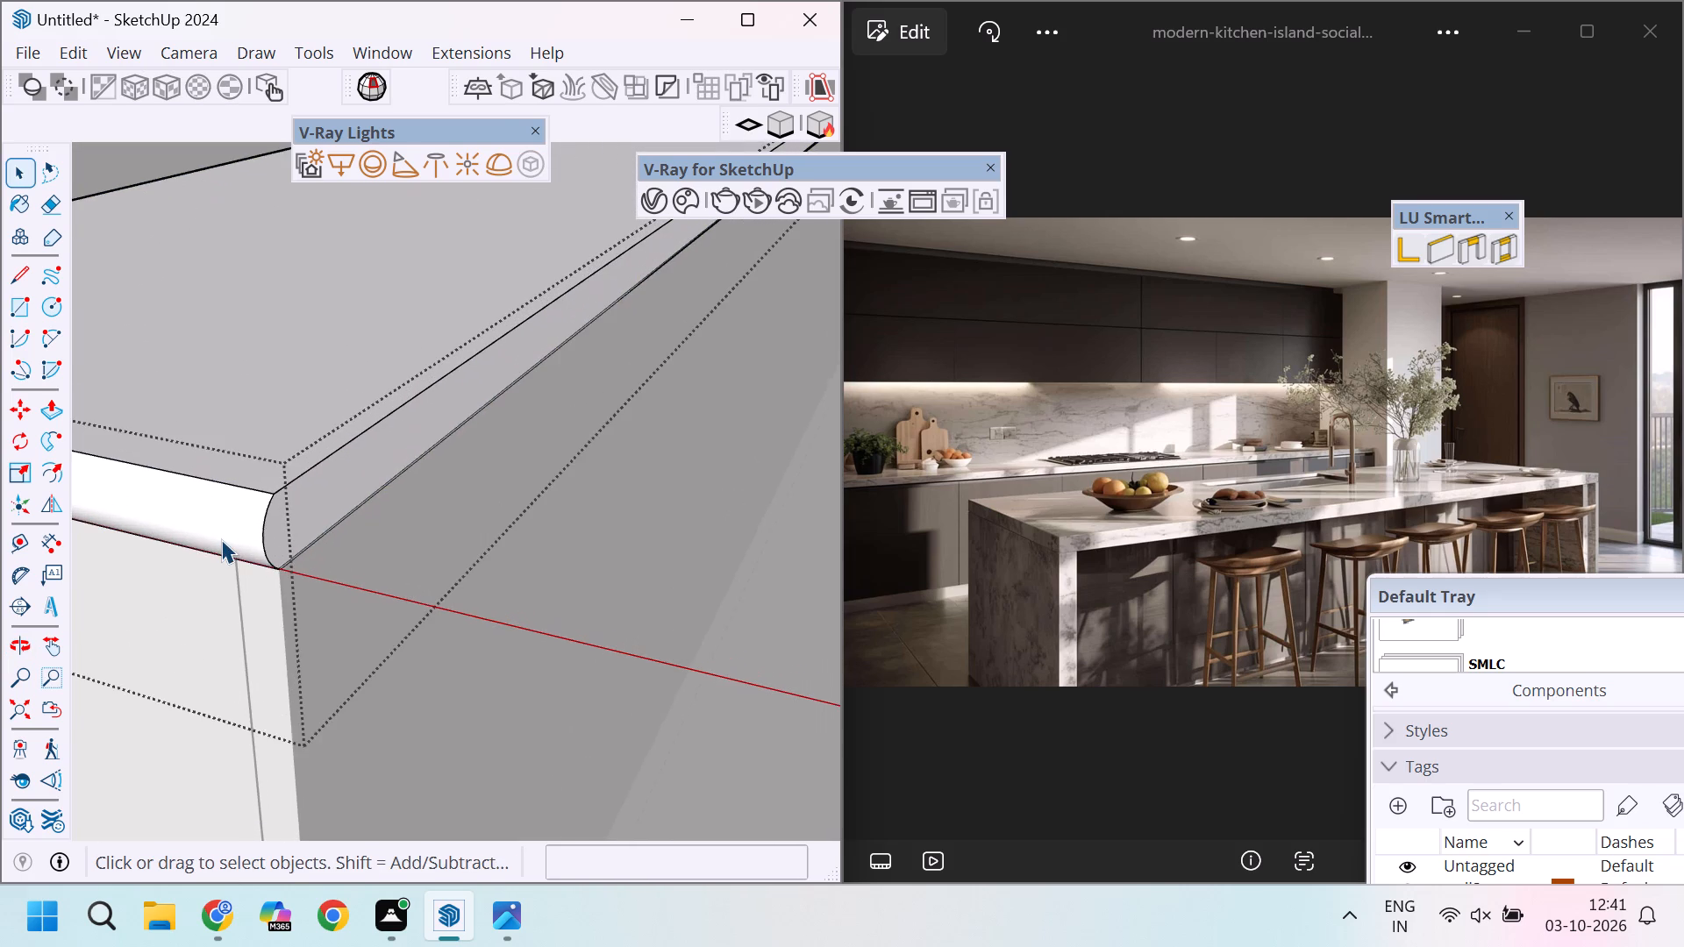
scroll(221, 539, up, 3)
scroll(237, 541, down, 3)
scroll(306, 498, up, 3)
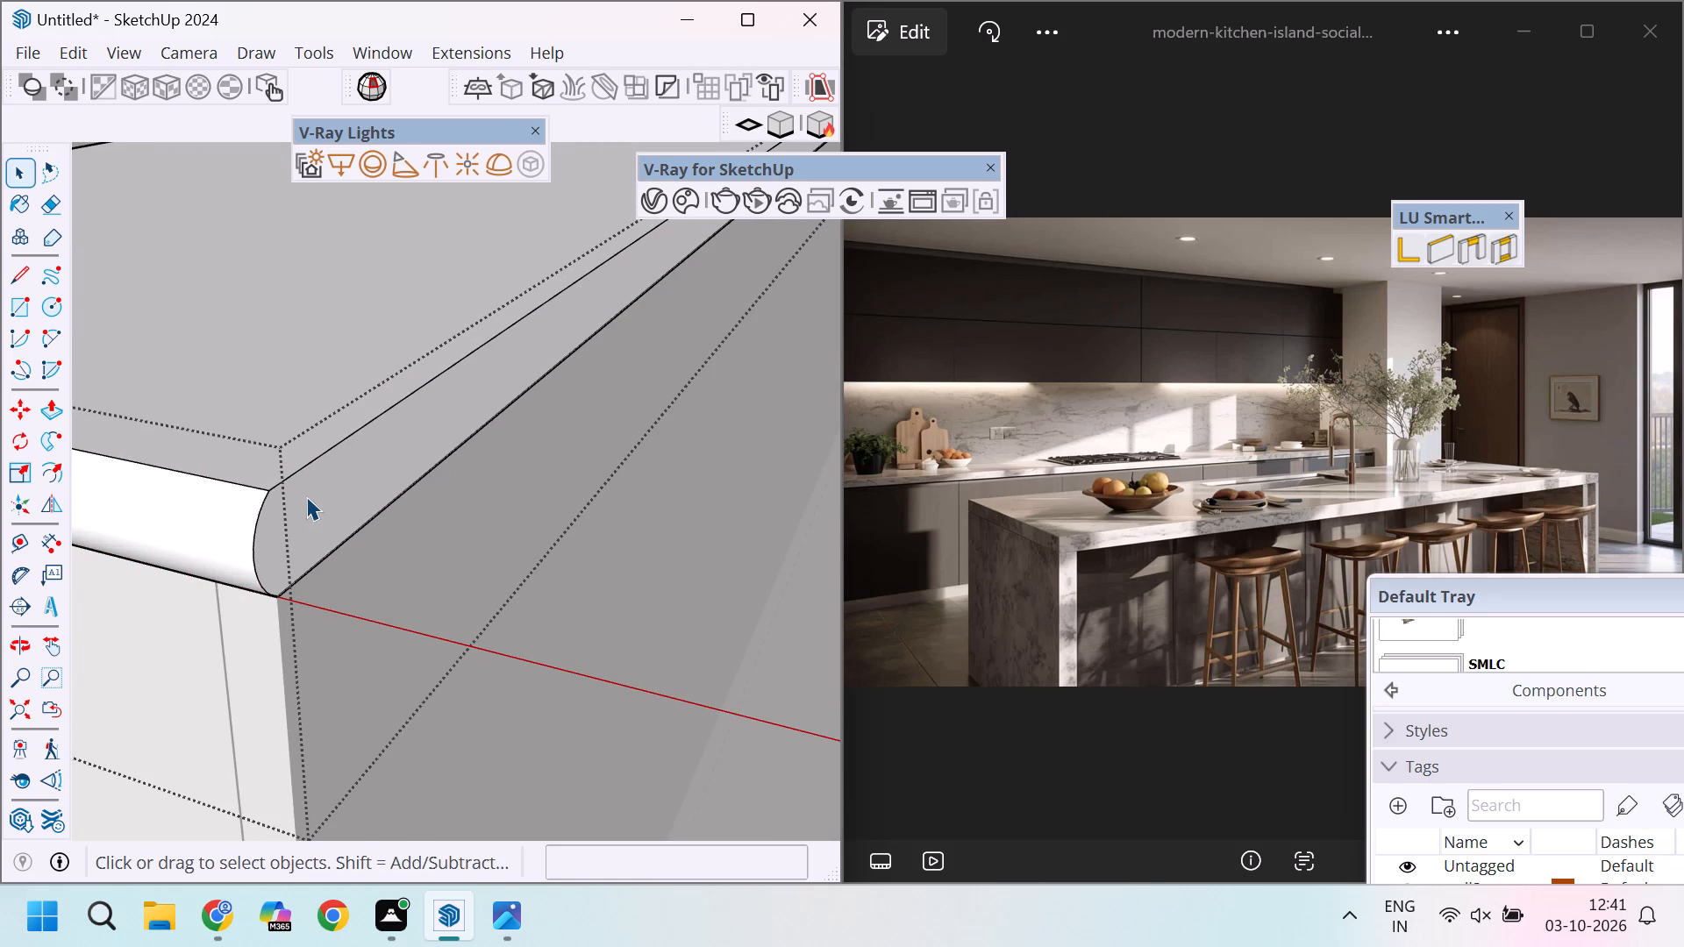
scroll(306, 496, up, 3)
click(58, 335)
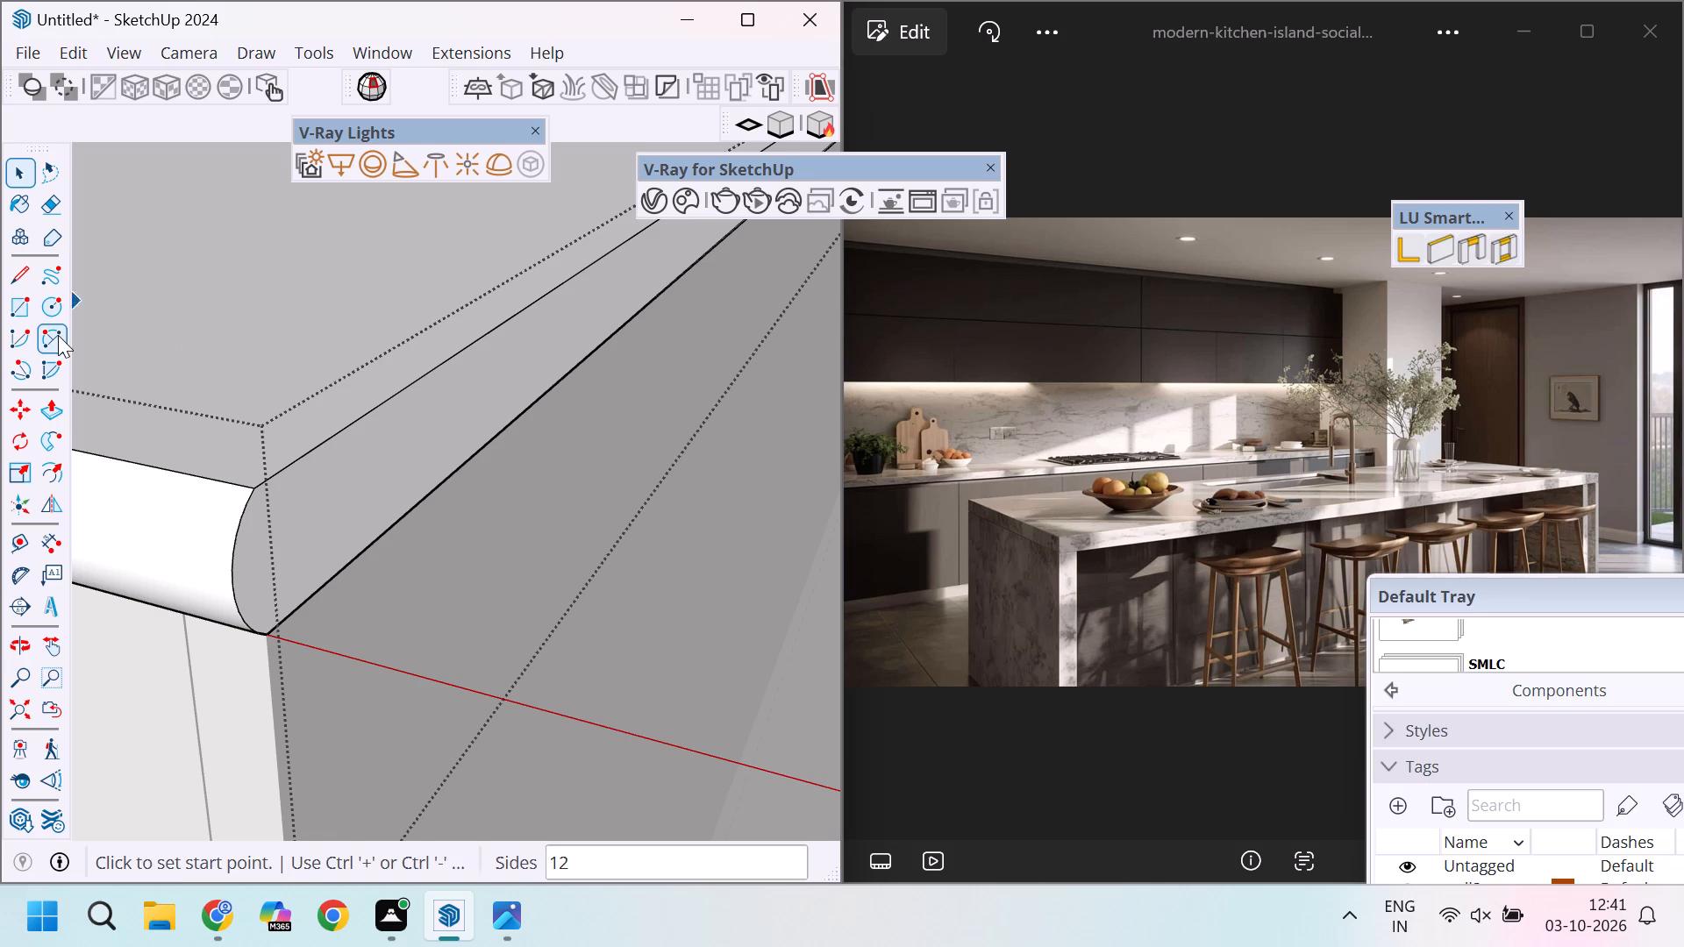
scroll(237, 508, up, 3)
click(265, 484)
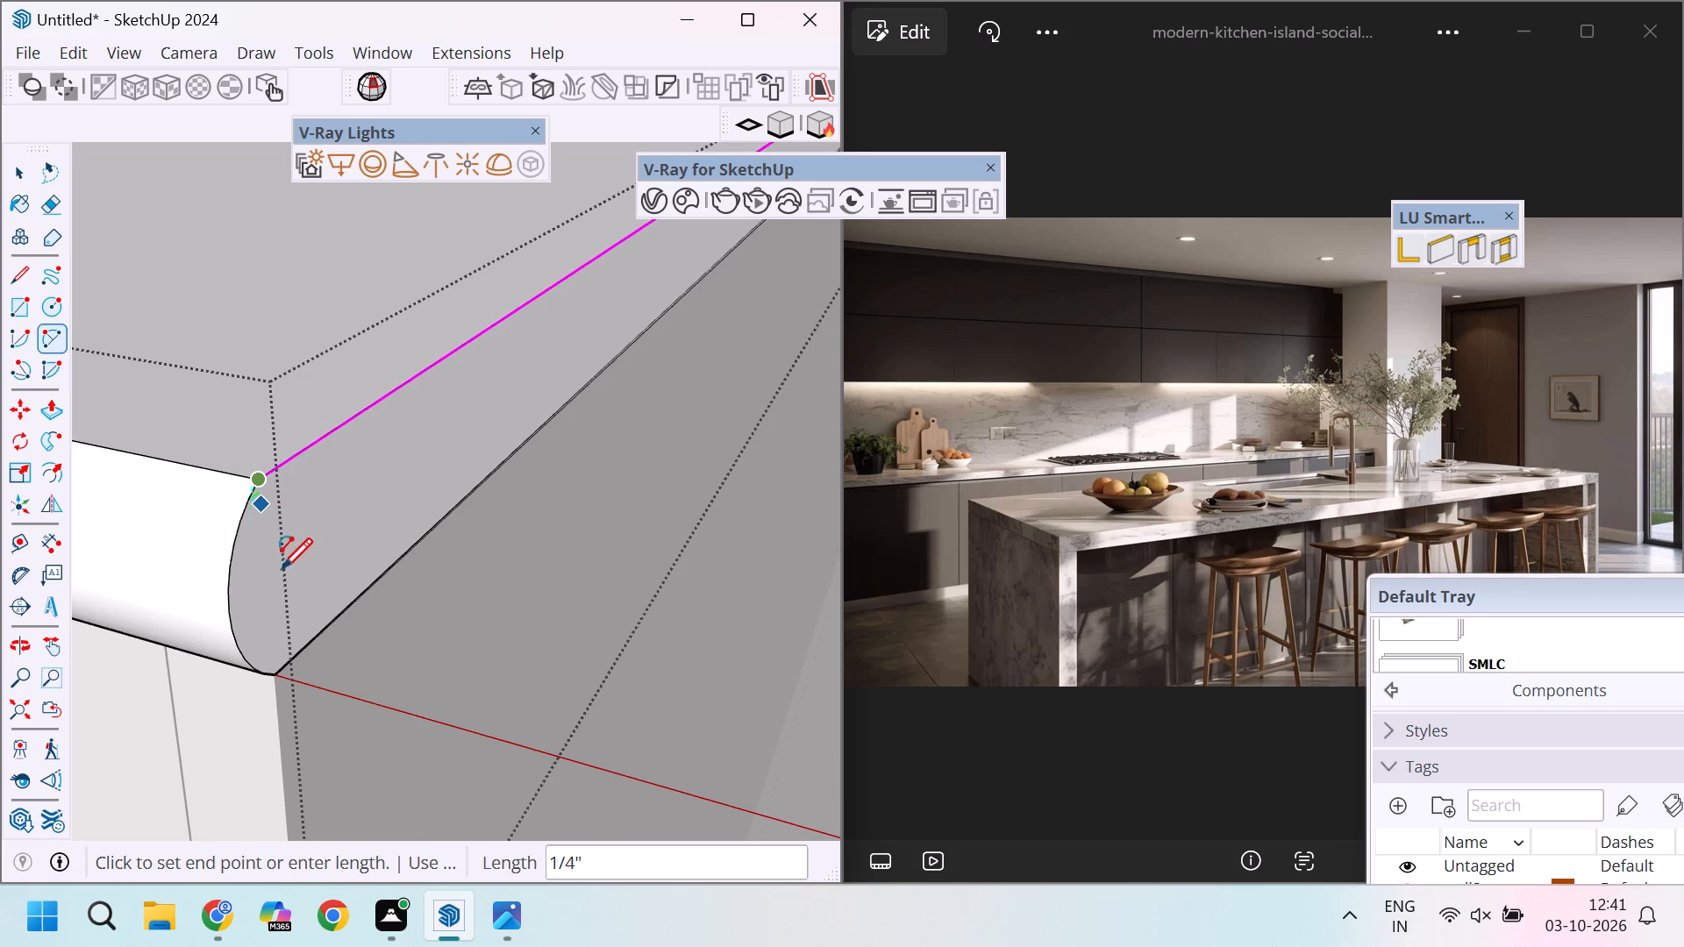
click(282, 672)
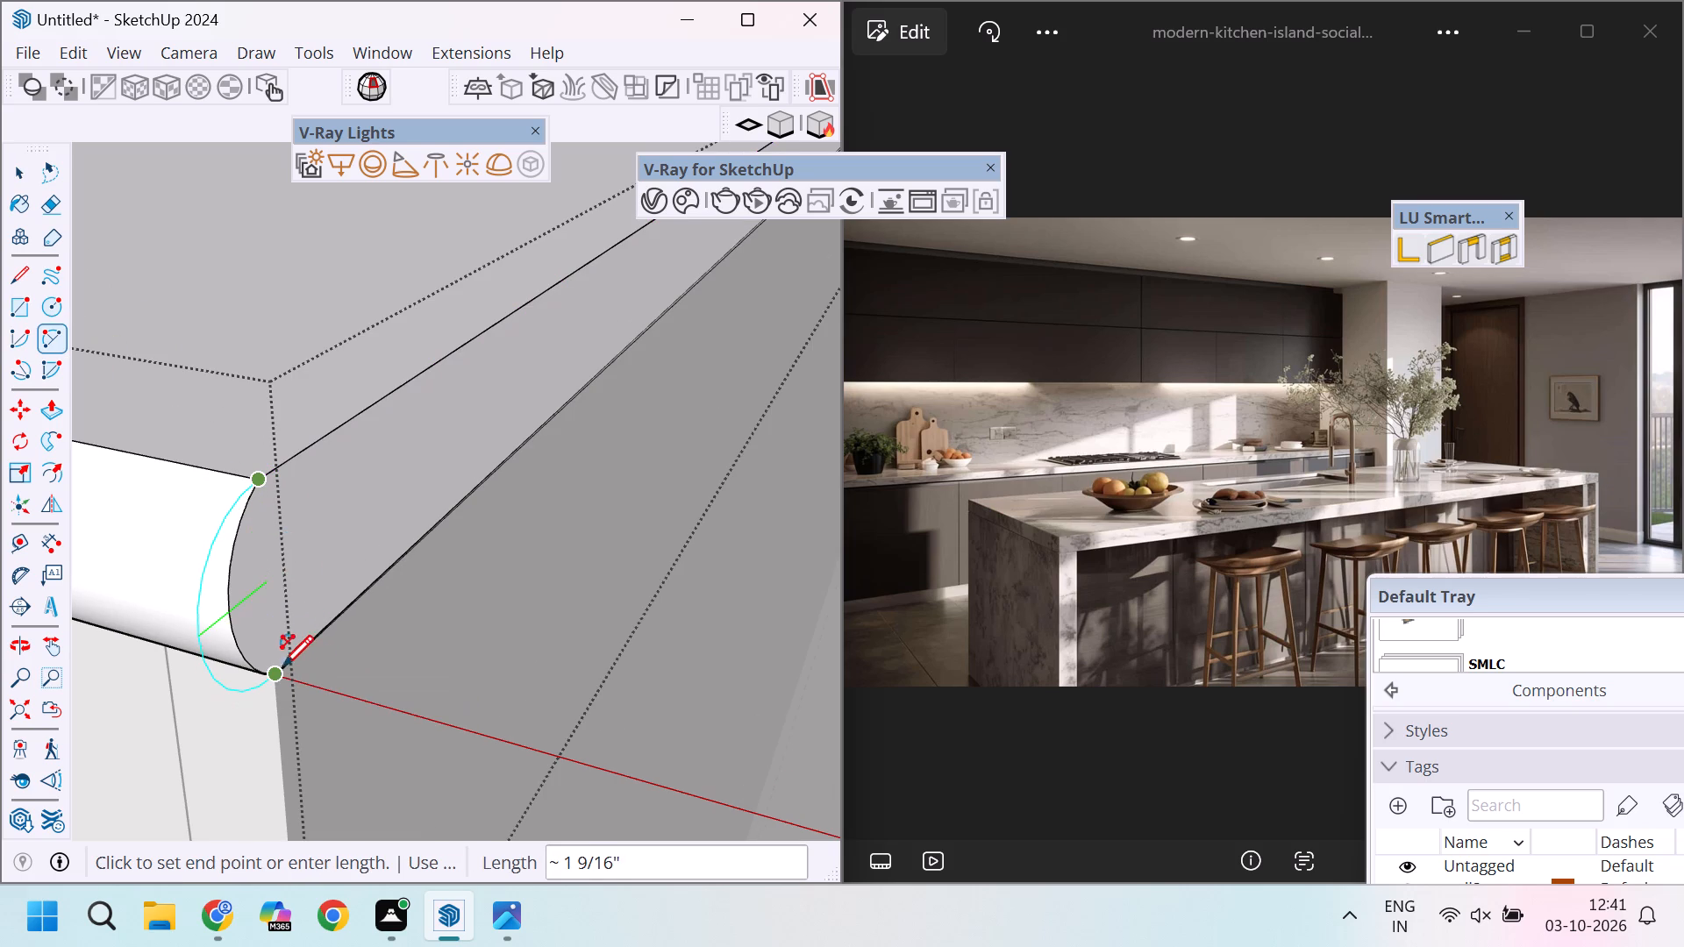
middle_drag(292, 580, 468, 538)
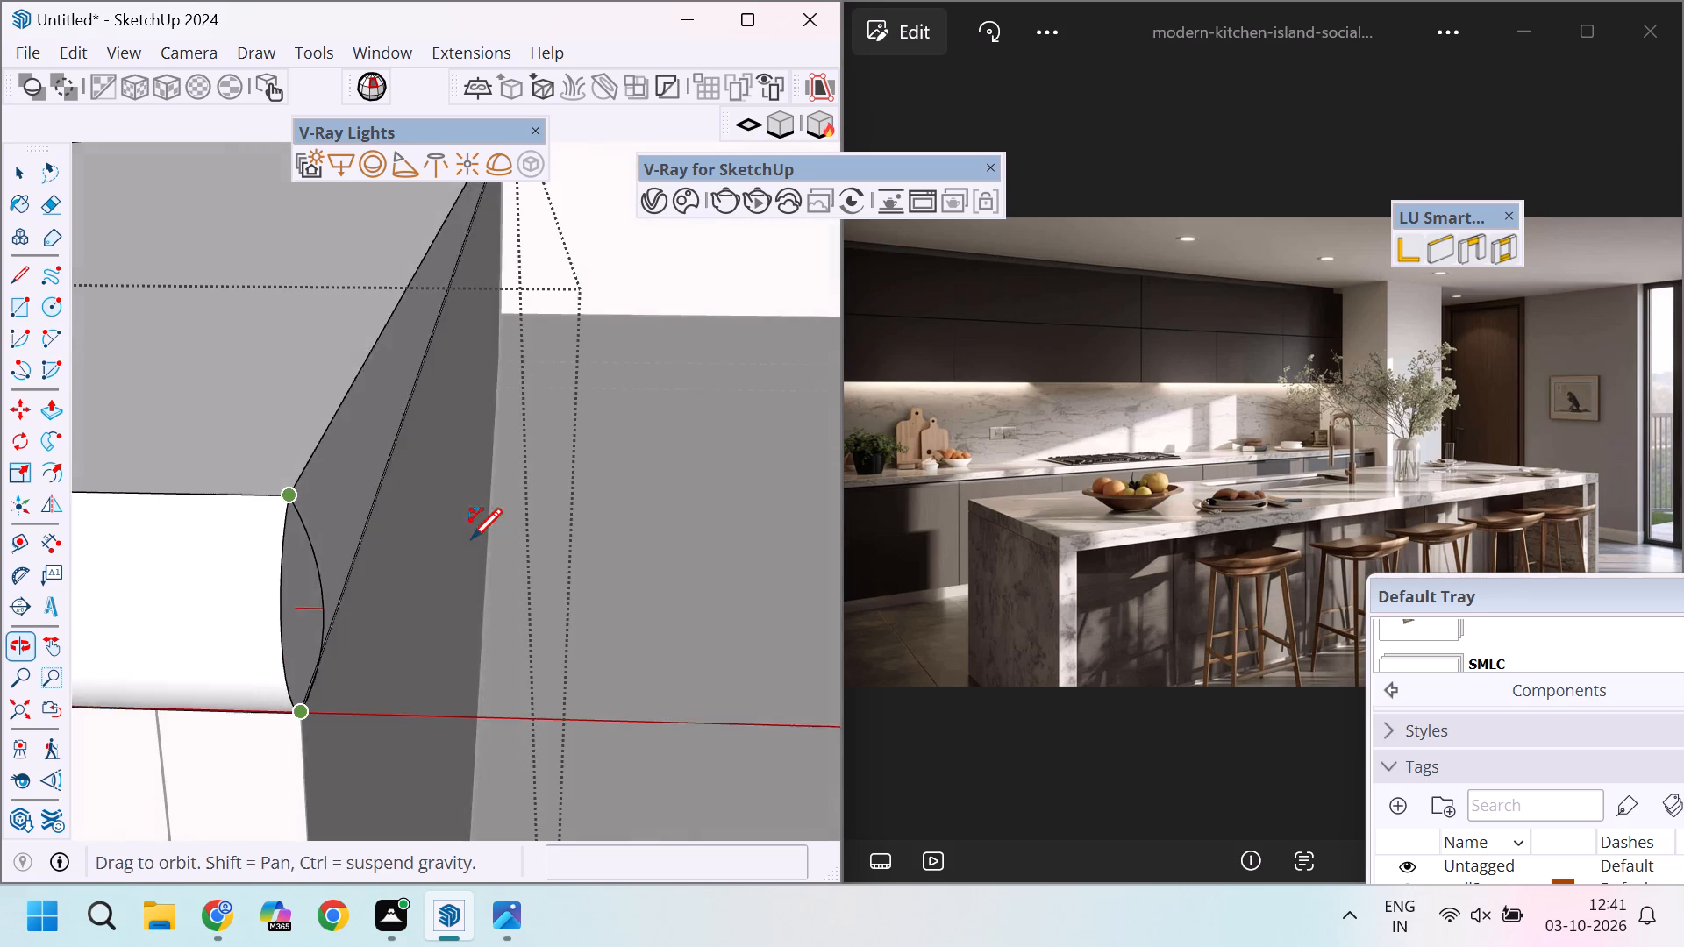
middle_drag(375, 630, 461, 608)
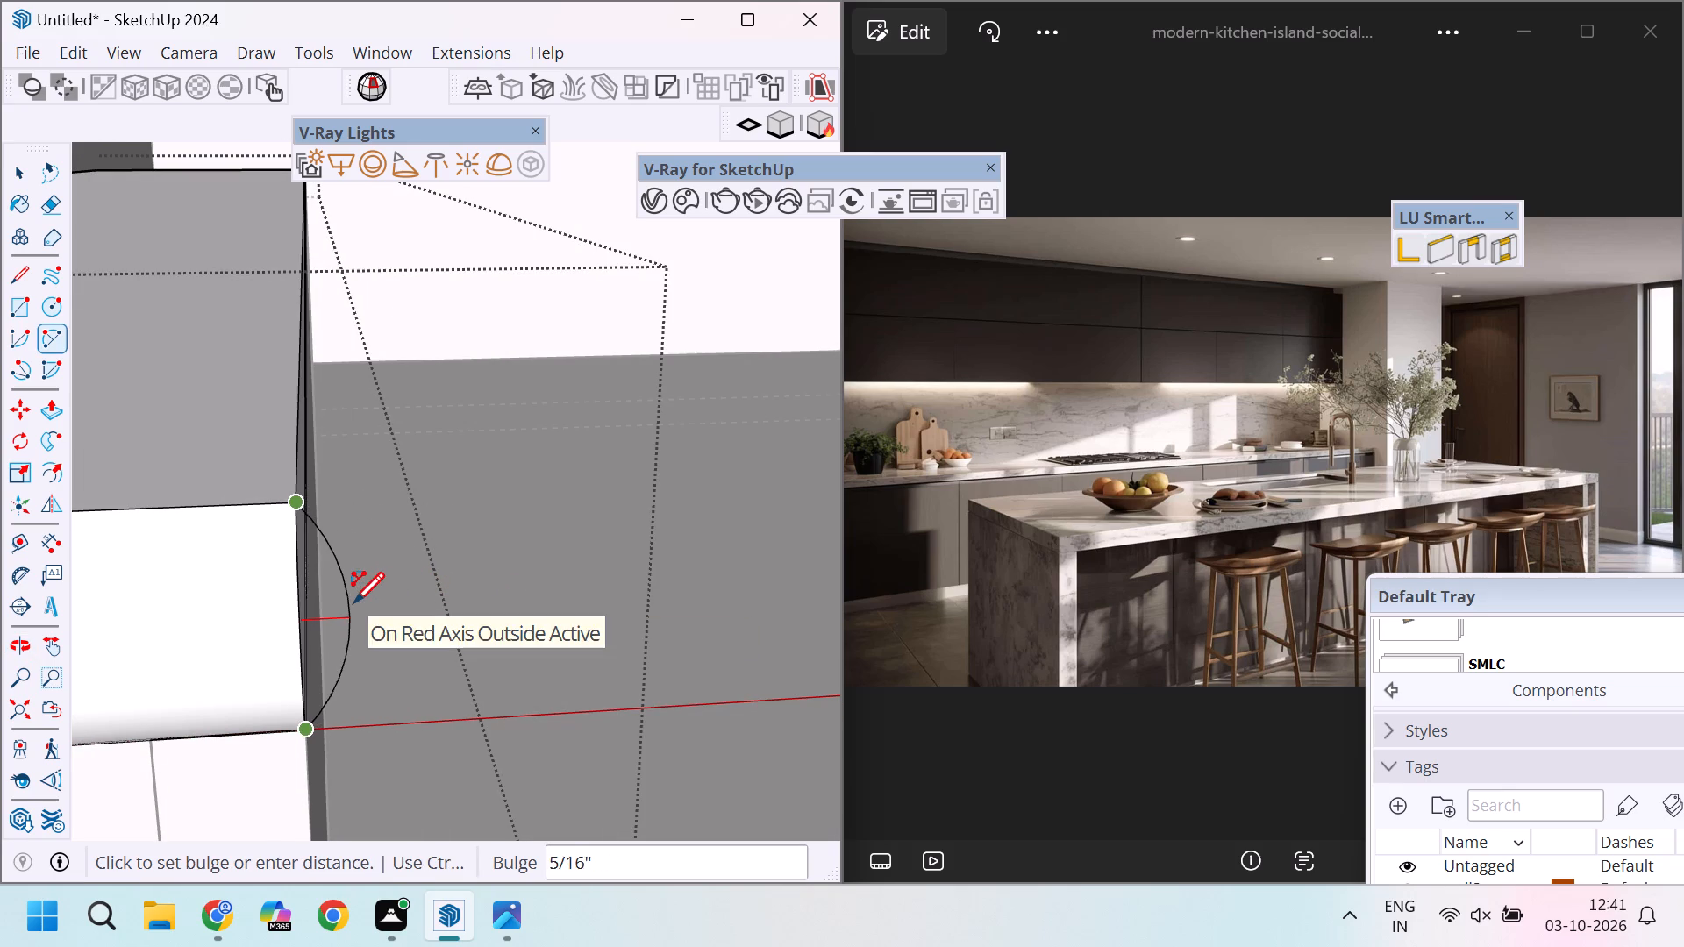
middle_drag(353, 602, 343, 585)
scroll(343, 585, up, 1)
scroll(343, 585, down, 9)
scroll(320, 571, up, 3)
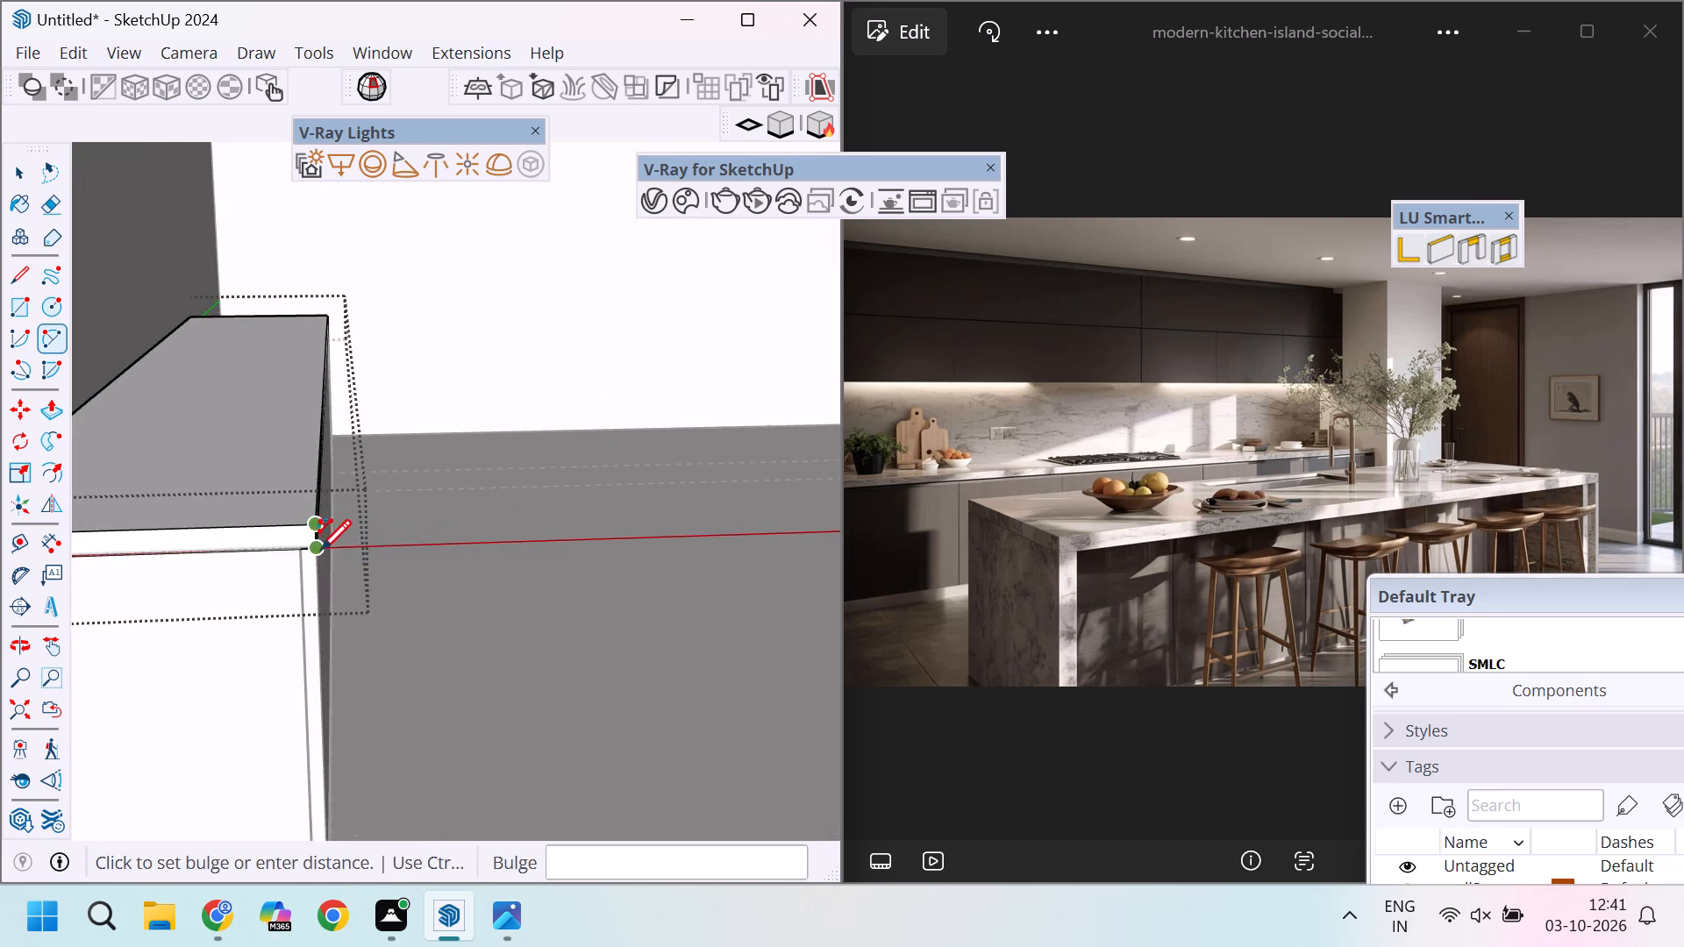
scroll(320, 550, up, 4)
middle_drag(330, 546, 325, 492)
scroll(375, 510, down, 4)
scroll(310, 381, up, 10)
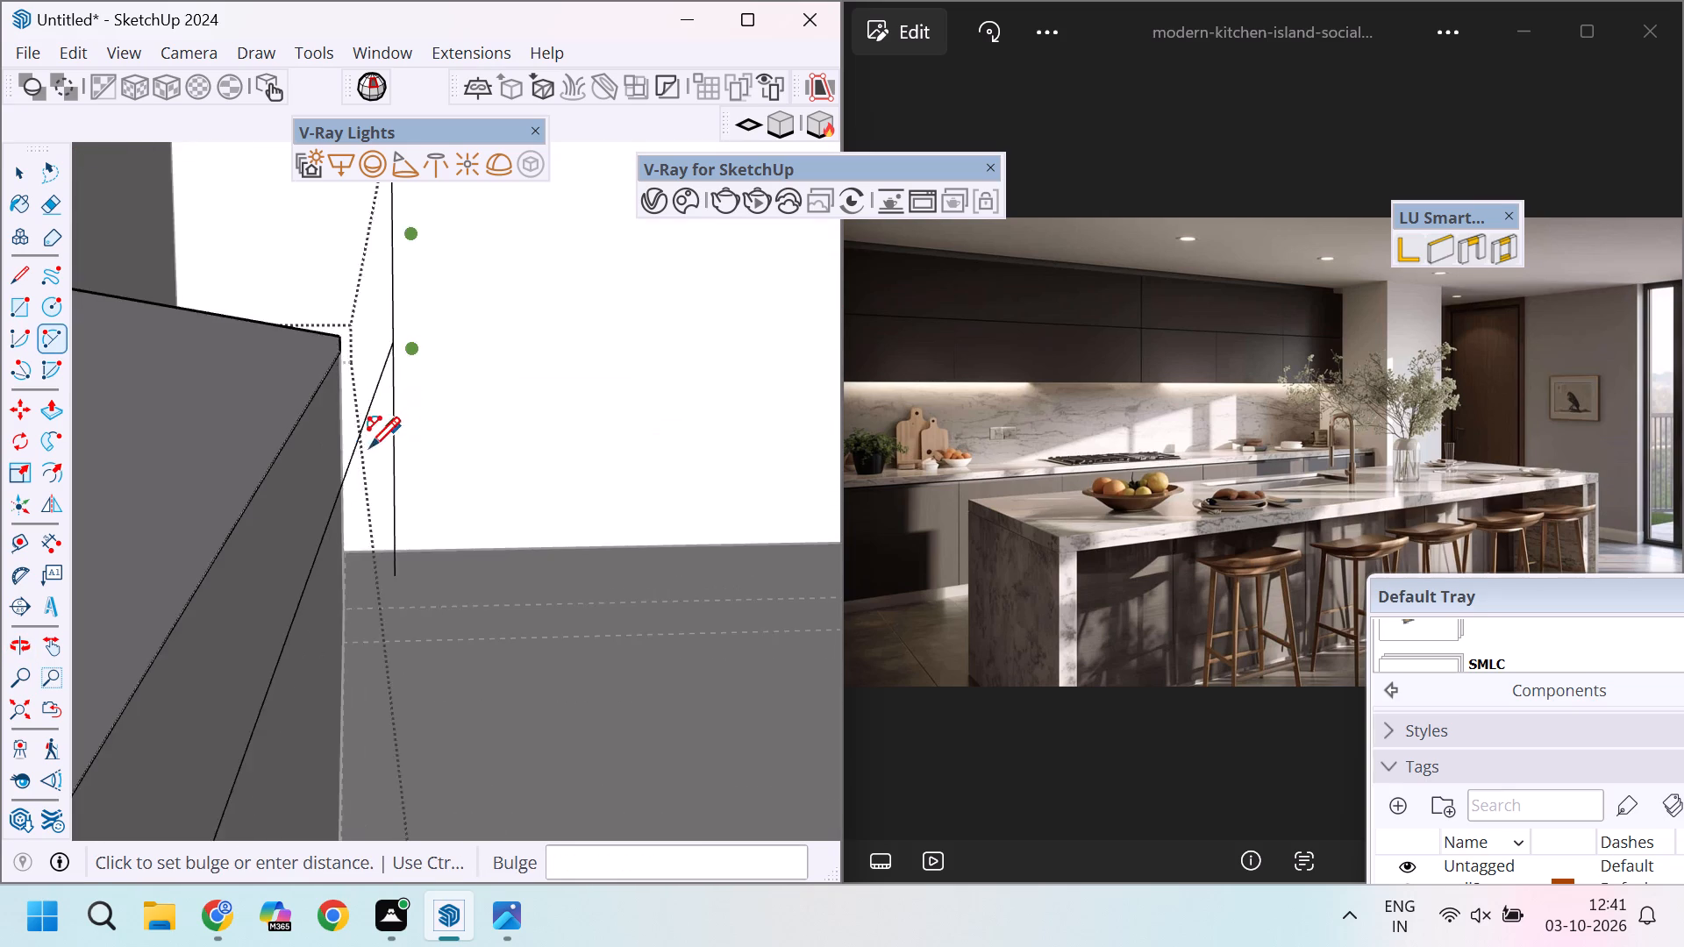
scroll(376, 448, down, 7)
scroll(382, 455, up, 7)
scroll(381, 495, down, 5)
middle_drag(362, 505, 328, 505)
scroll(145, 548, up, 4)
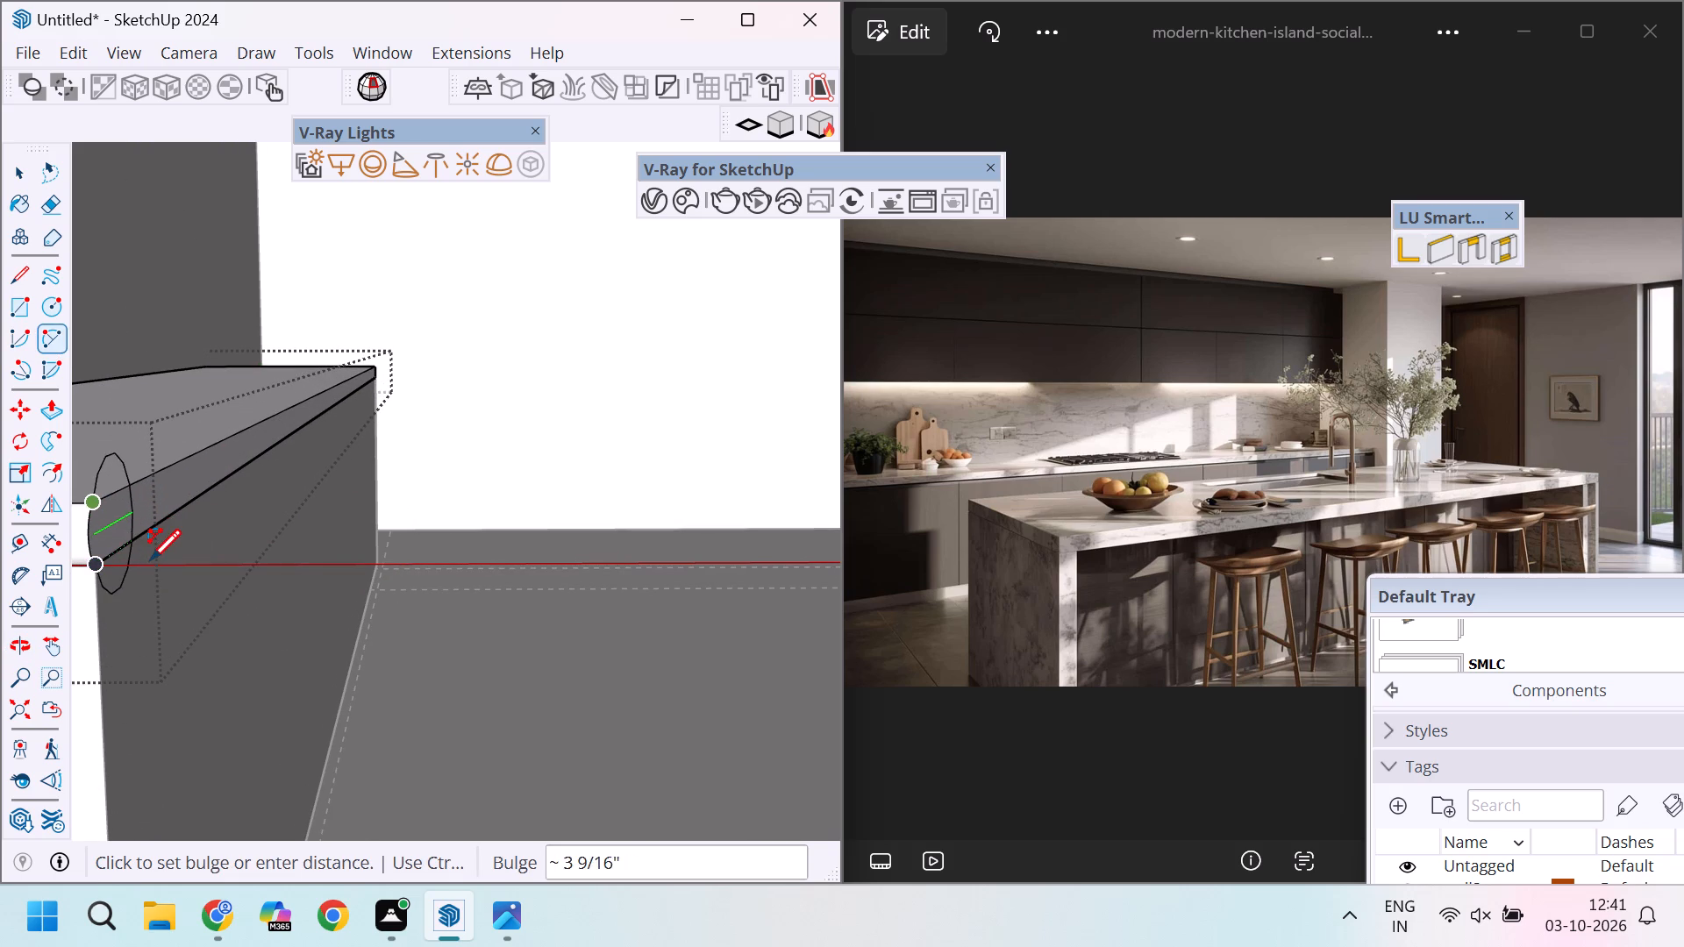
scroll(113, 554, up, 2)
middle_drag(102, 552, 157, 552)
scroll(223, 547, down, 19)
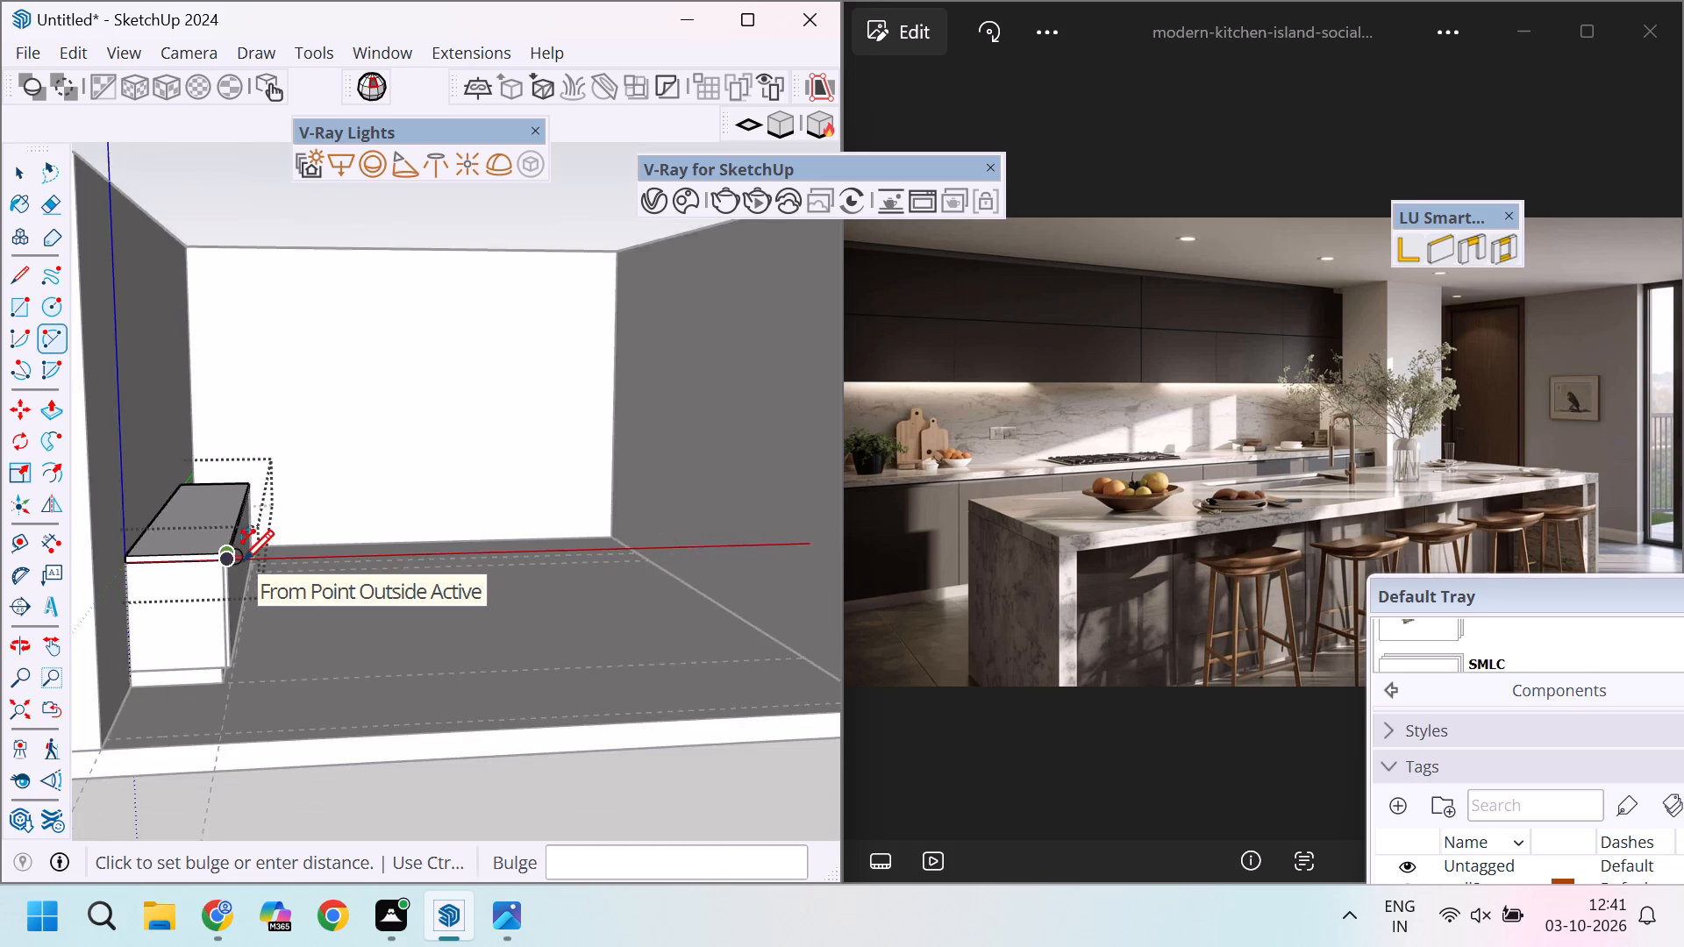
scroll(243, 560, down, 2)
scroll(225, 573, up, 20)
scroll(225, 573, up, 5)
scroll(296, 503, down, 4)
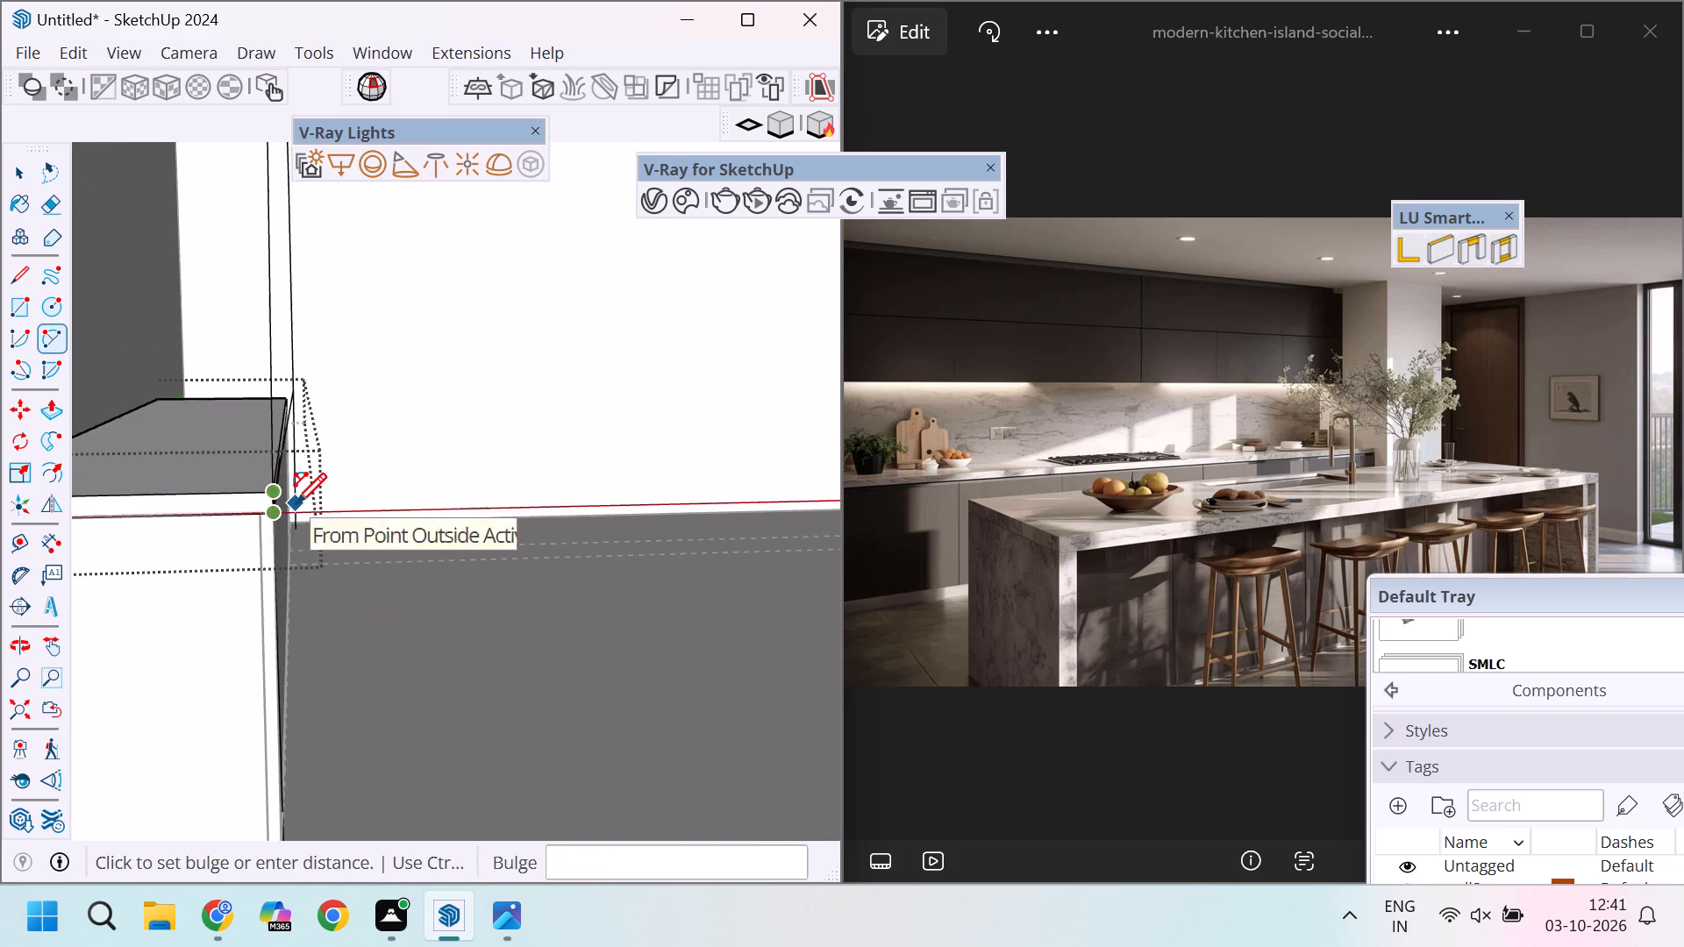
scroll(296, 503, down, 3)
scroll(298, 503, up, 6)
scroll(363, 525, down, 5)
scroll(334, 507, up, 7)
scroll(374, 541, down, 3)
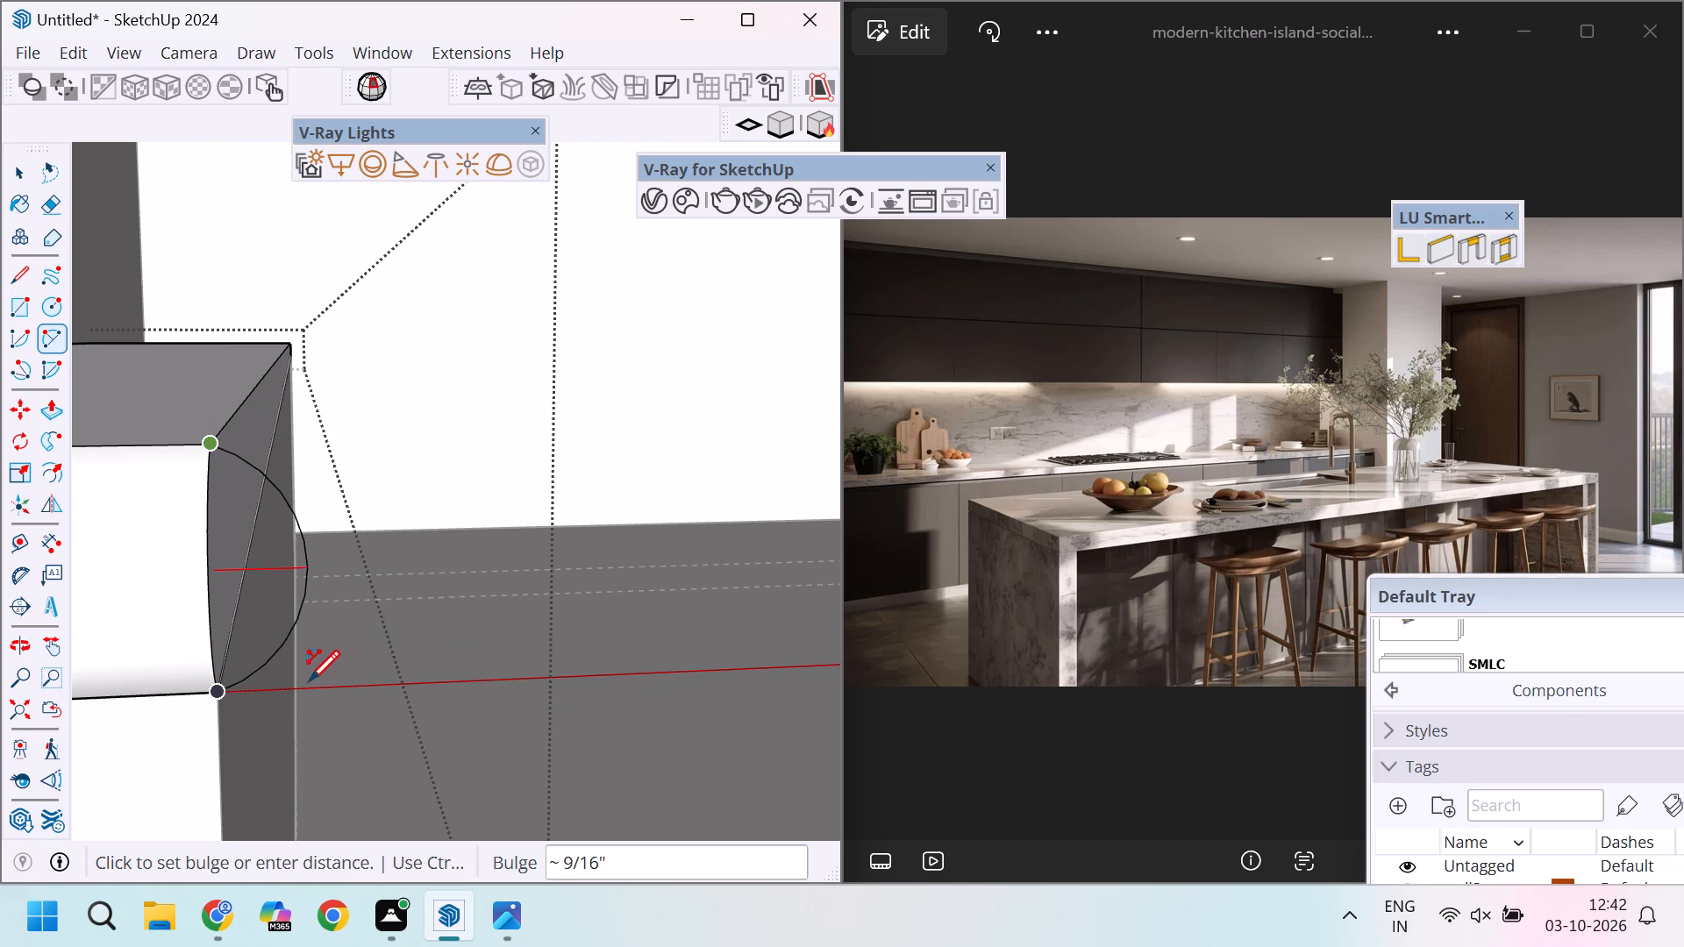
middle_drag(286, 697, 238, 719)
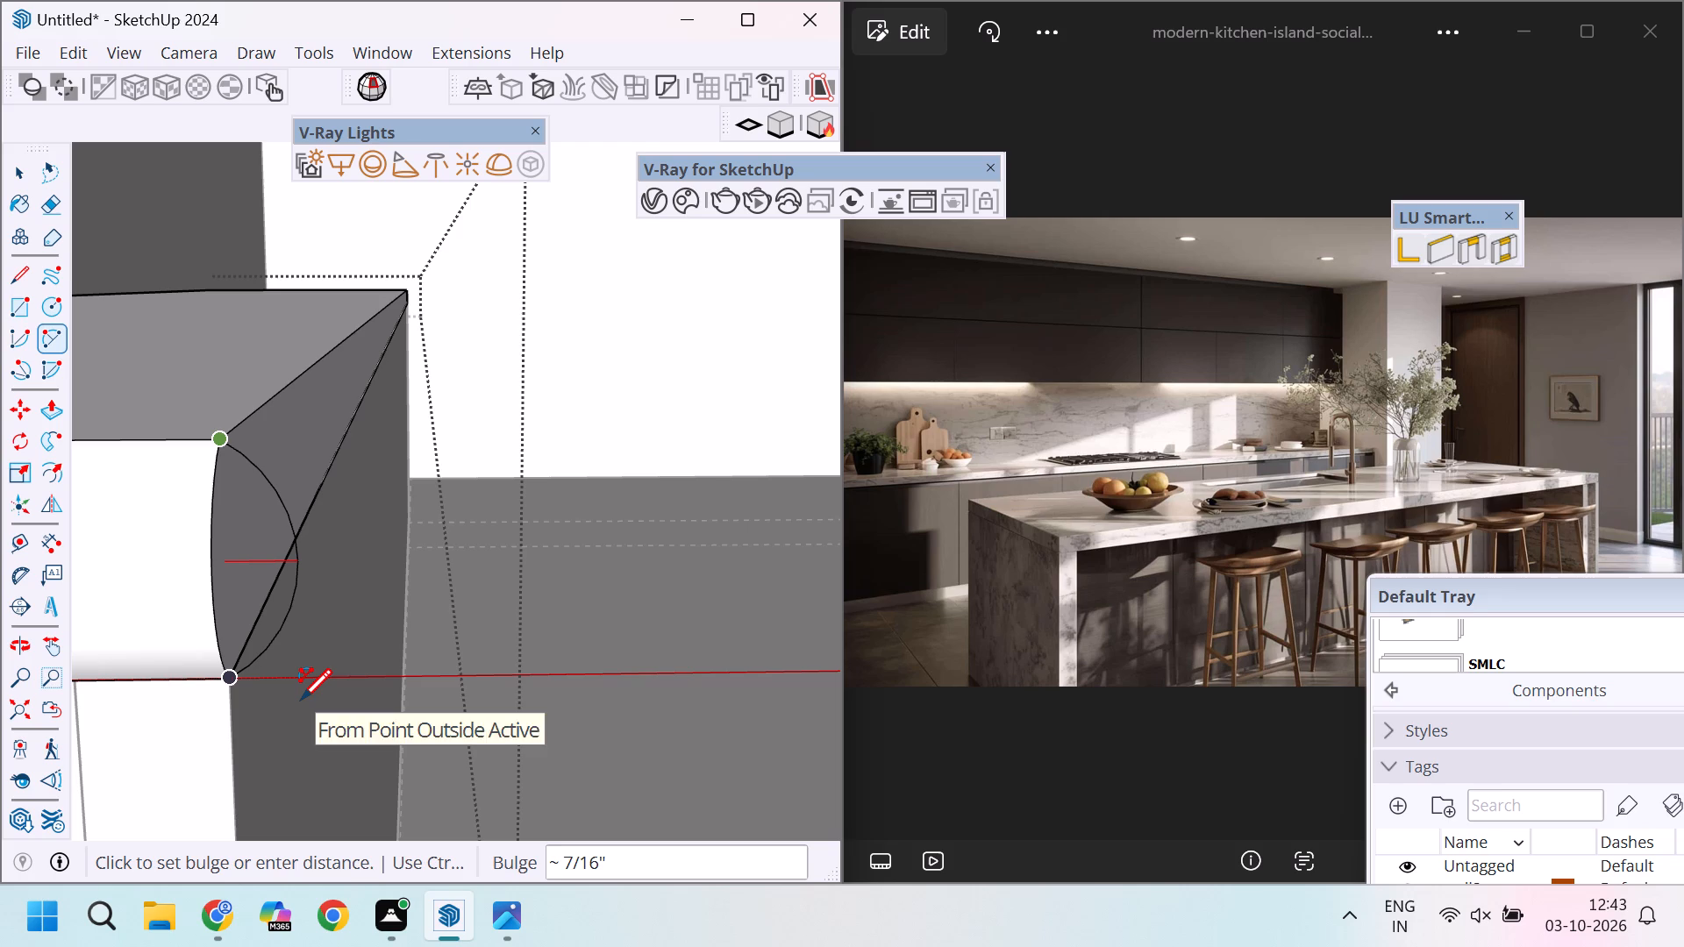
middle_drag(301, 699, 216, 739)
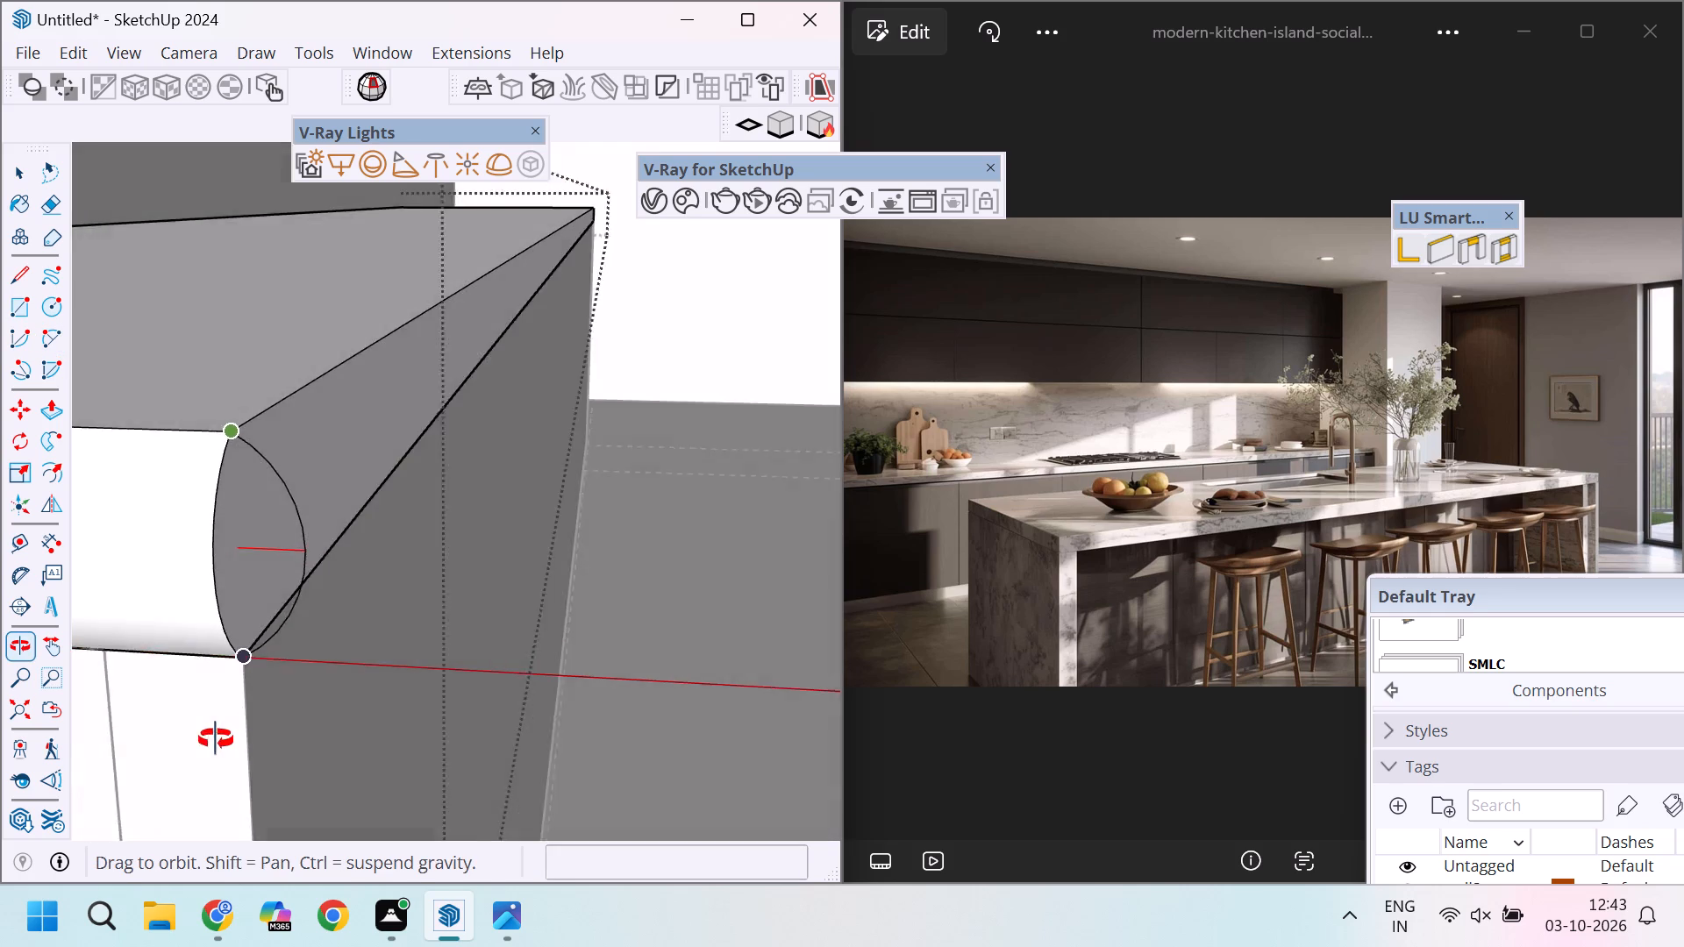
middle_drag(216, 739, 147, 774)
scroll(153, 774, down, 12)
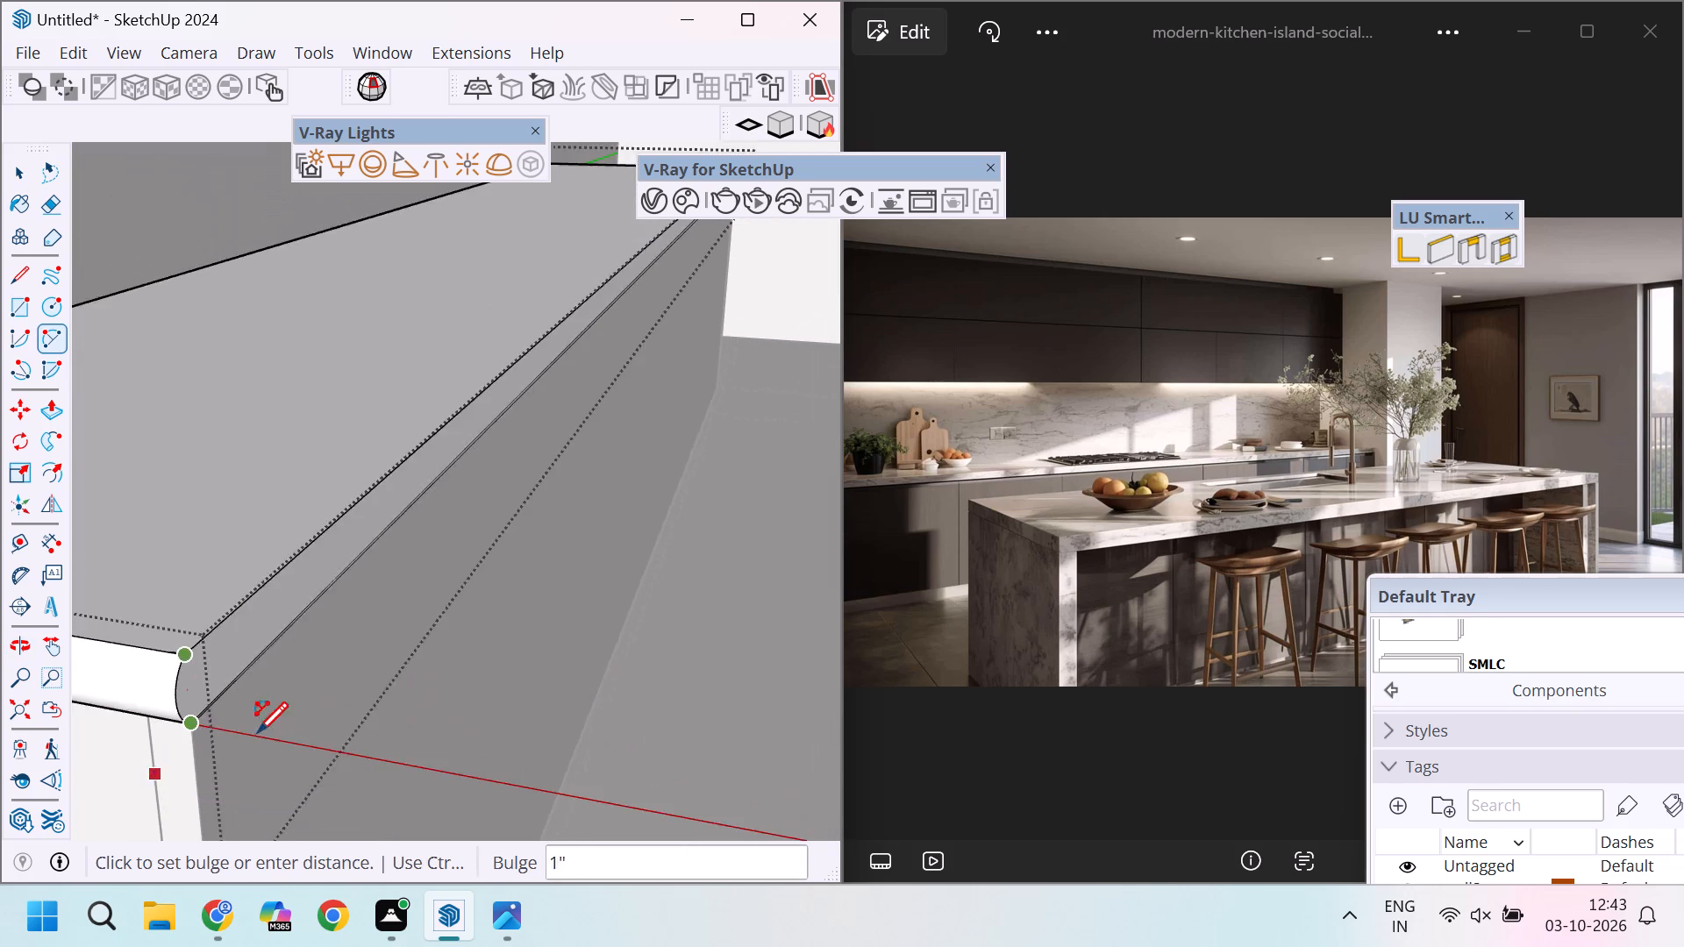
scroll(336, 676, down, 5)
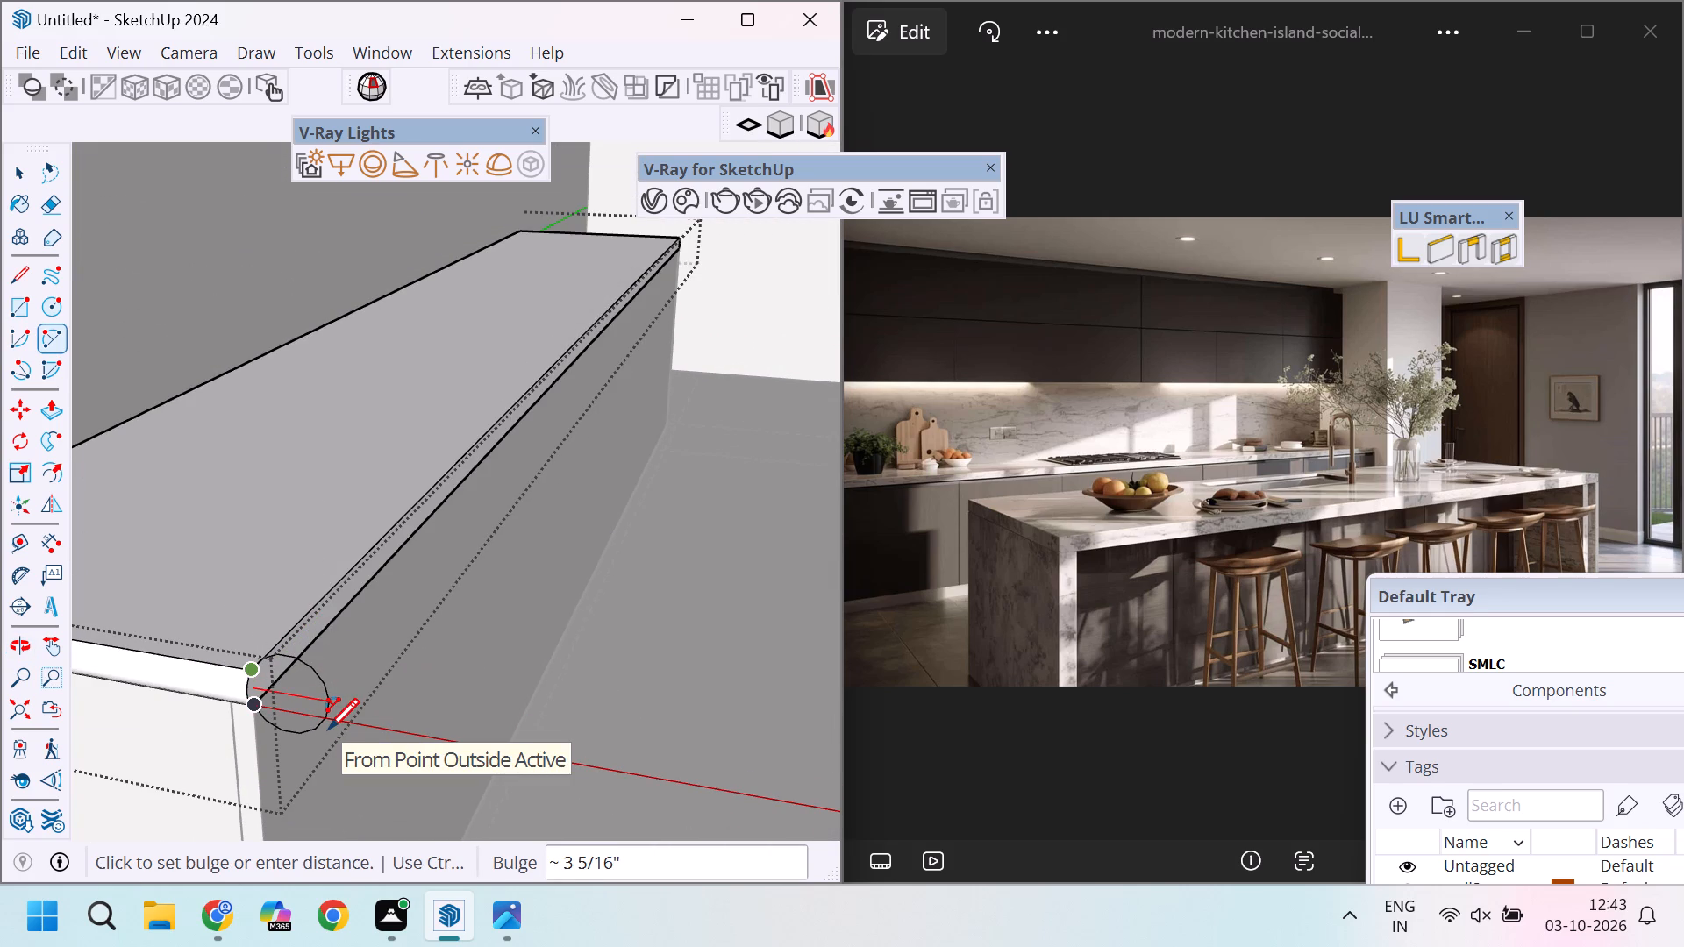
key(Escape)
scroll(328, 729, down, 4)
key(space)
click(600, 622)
Examine the countertop's long front edge and its junction with the base cabinet's front panel.
scroll(470, 588, up, 3)
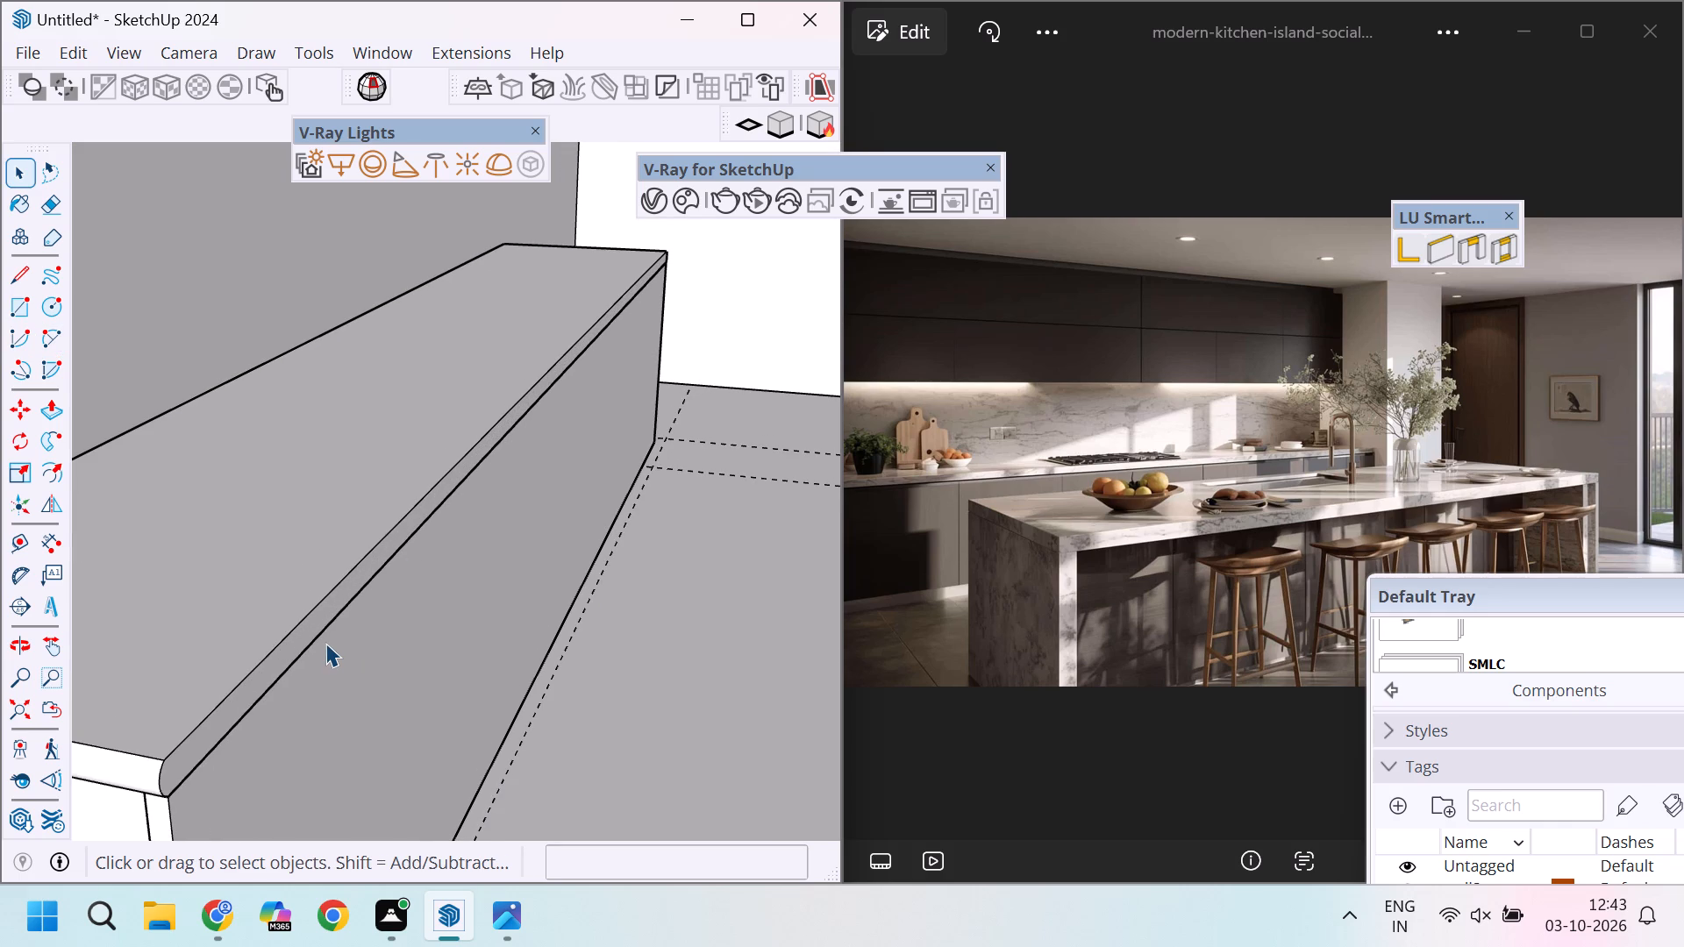
scroll(325, 643, down, 8)
scroll(318, 748, down, 4)
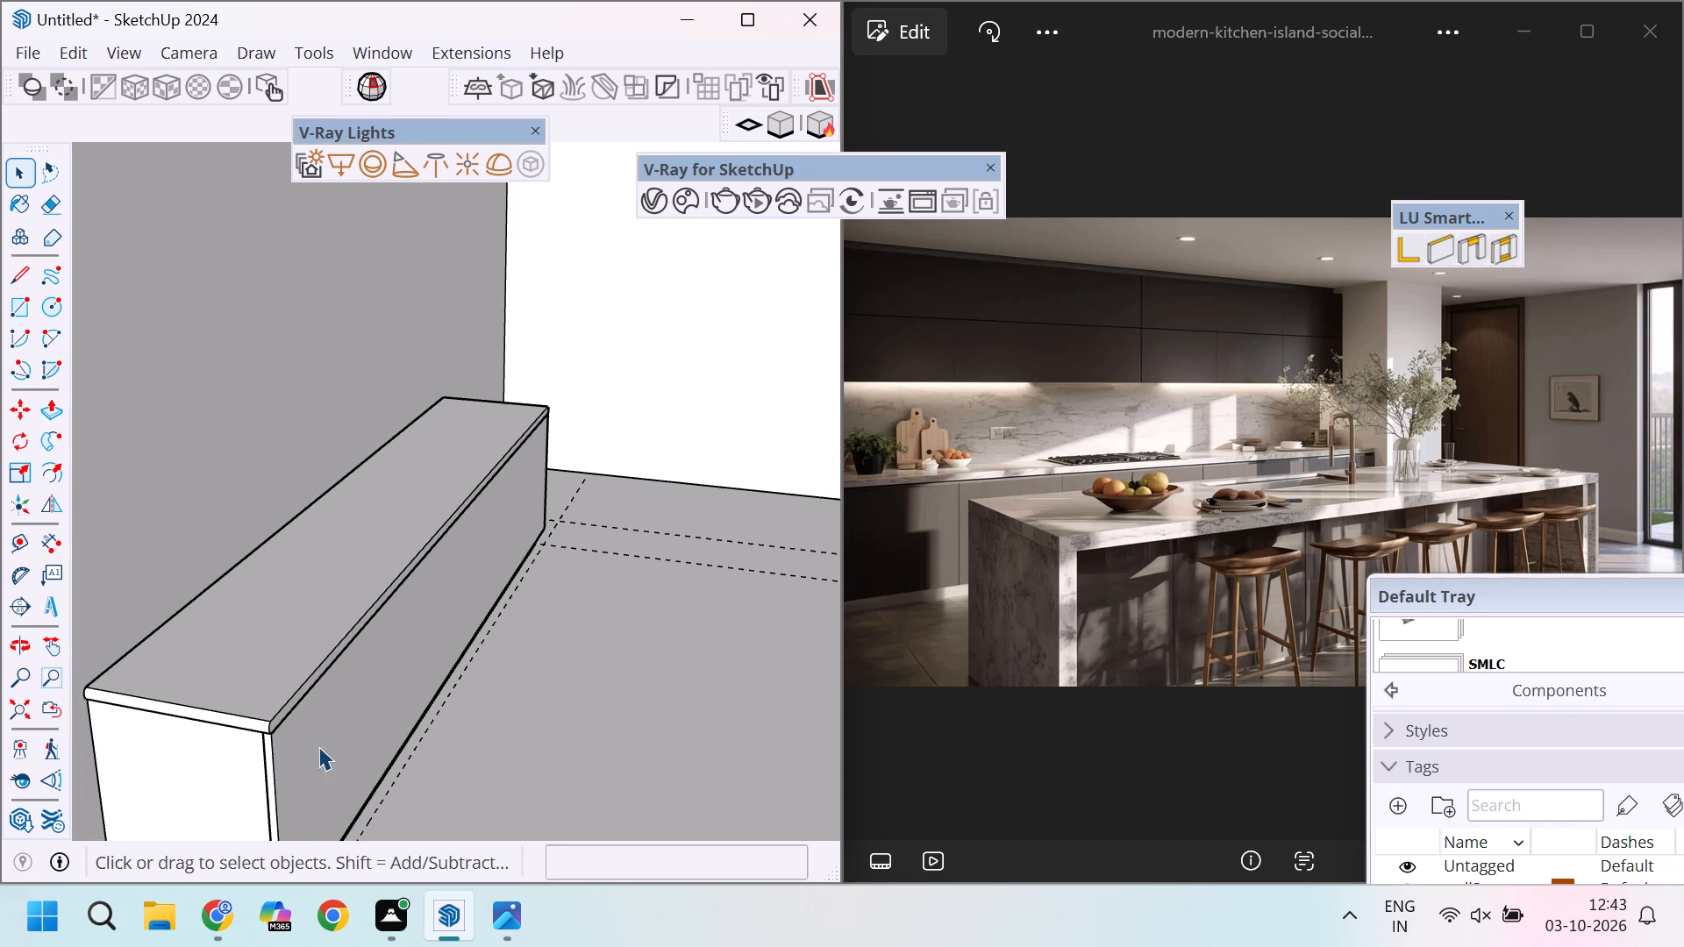
scroll(318, 746, down, 3)
scroll(410, 773, up, 3)
scroll(318, 676, up, 3)
scroll(234, 668, up, 3)
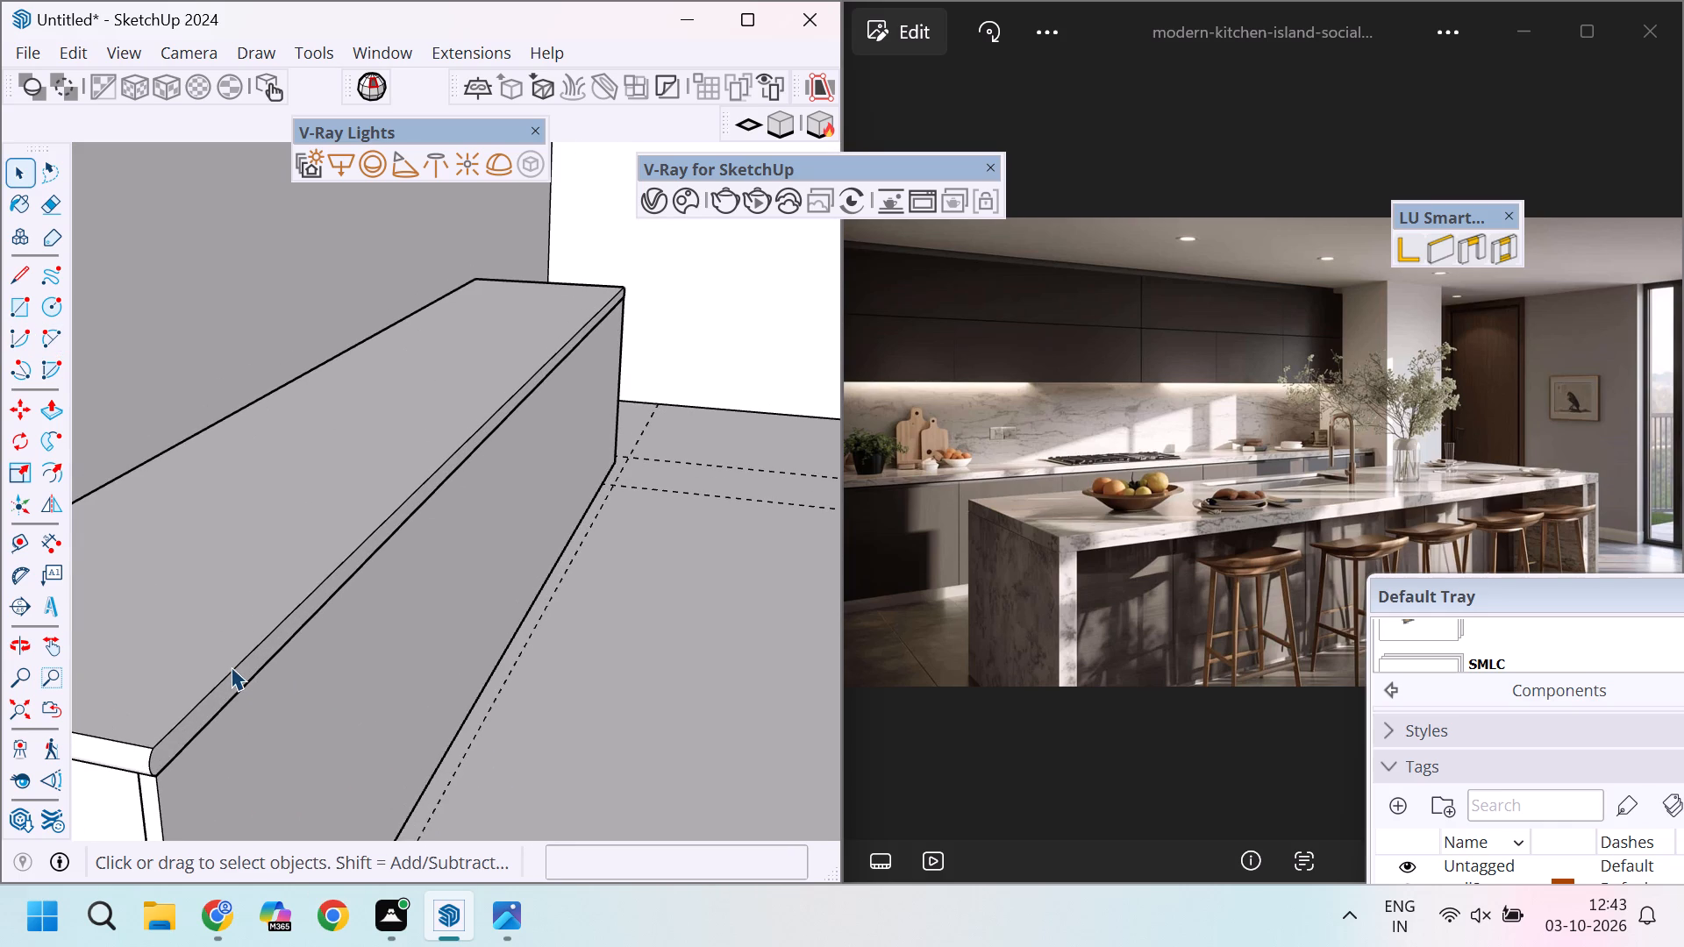
scroll(172, 702, up, 2)
scroll(163, 773, up, 3)
scroll(177, 773, down, 10)
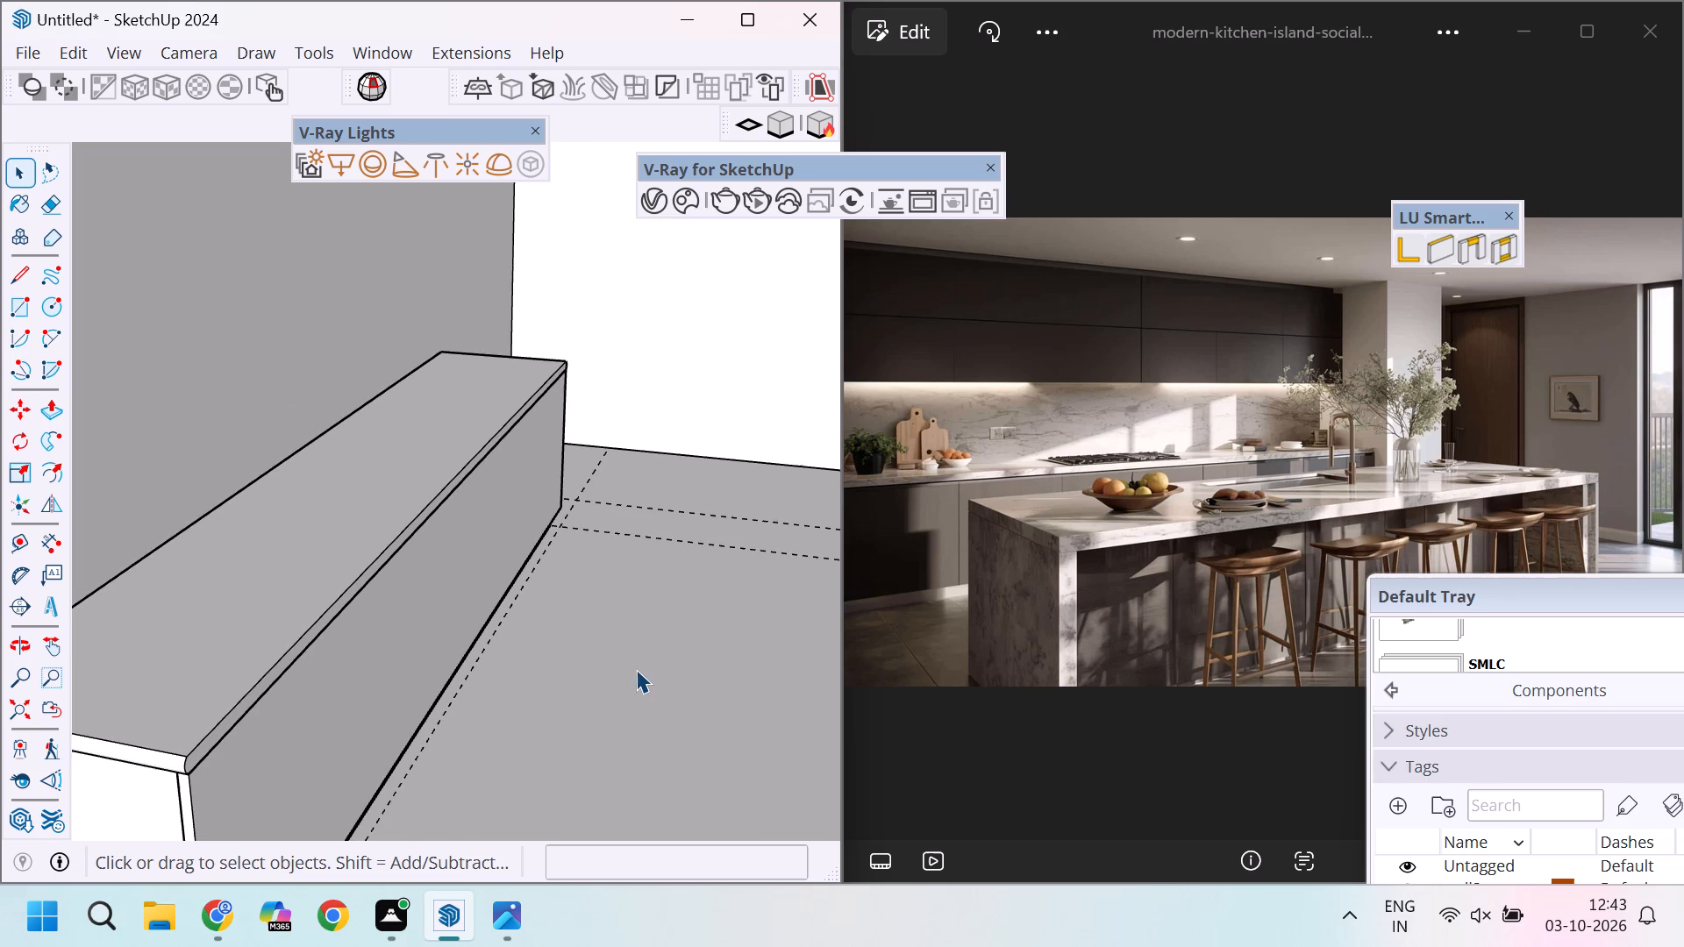
scroll(636, 669, down, 5)
middle_drag(636, 669, 434, 621)
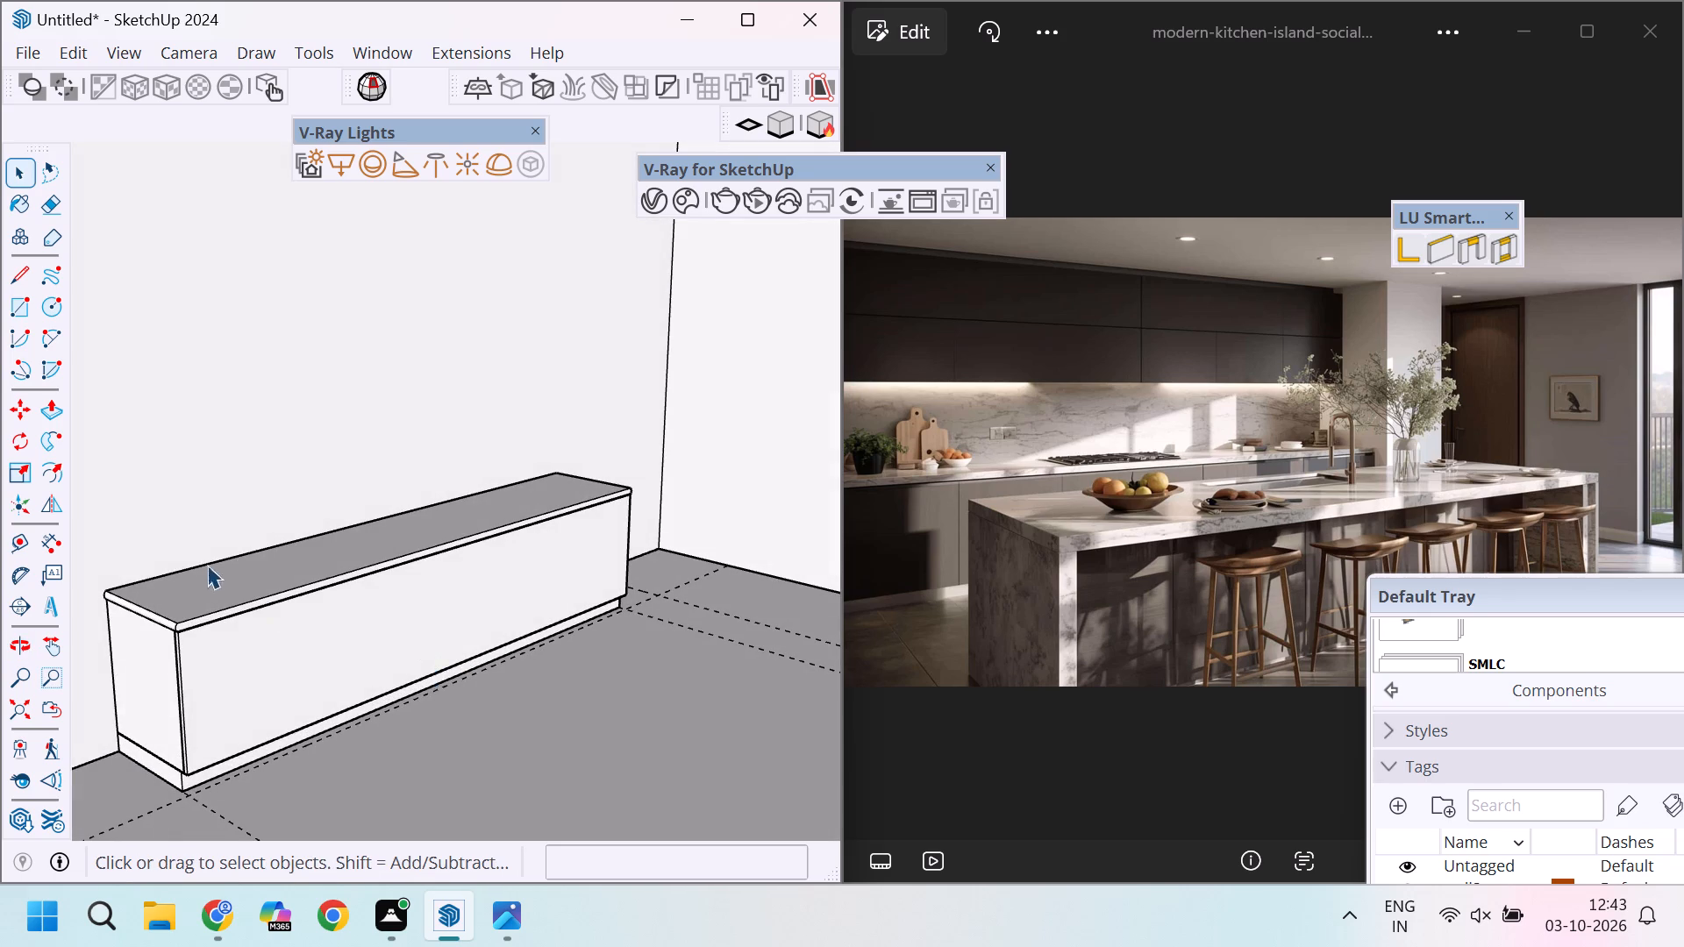
scroll(107, 627, up, 7)
Select the base cabinet's front panel and examine it from several angles, up close and within the whole room.
click(242, 676)
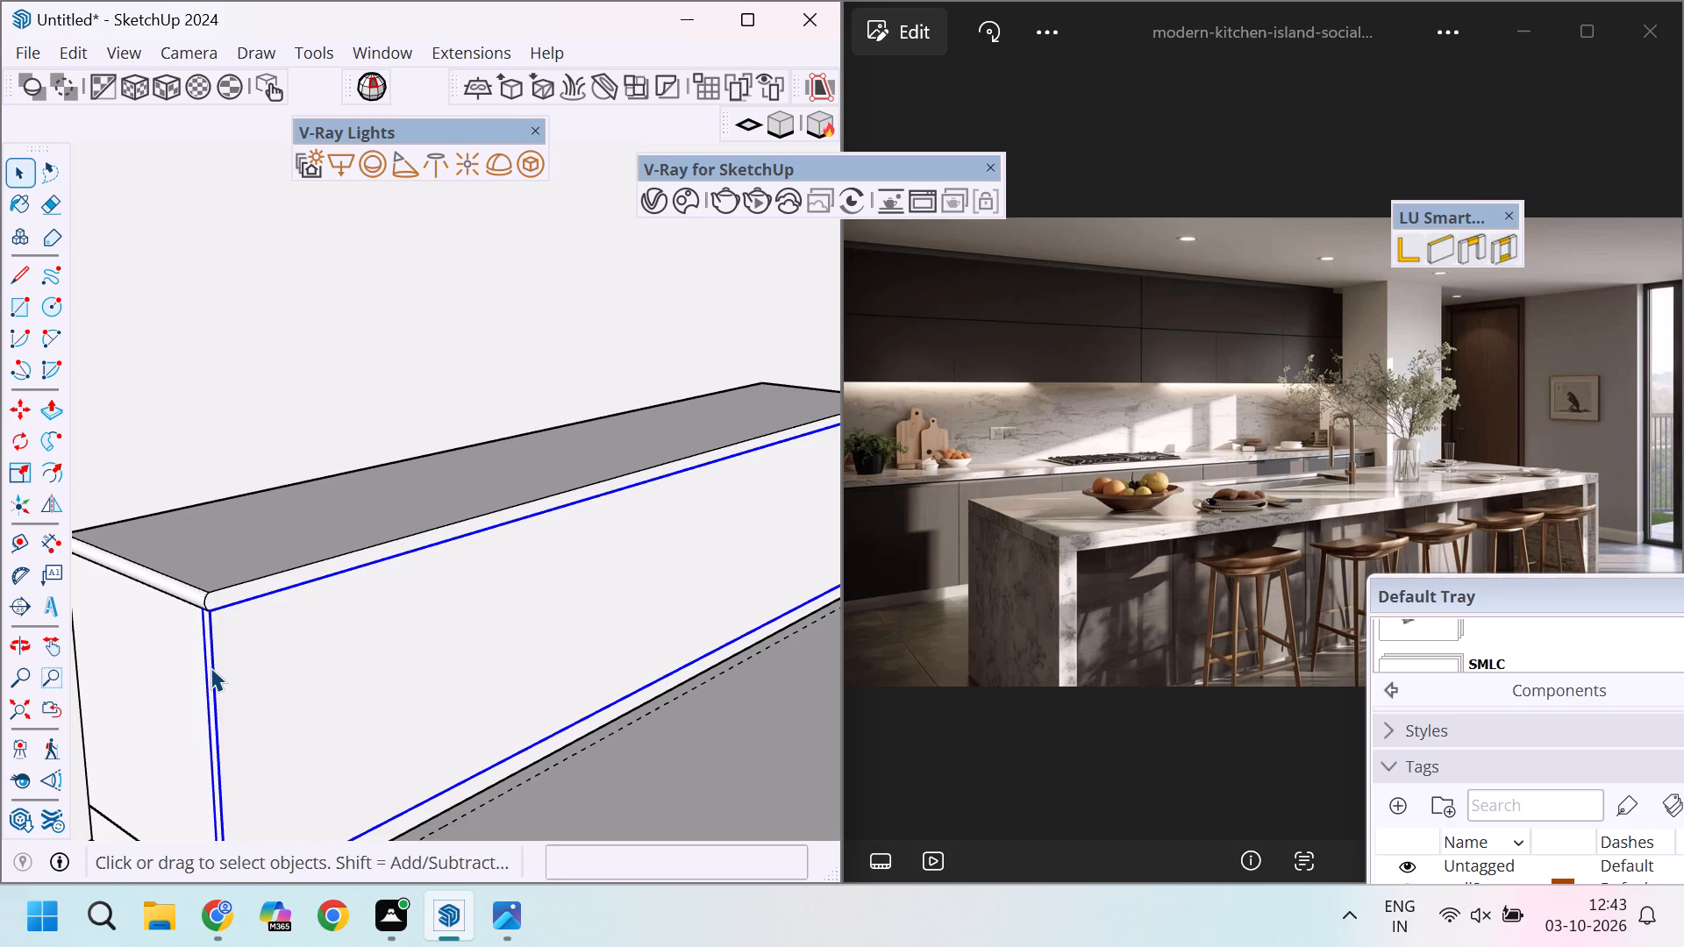
scroll(192, 664, down, 5)
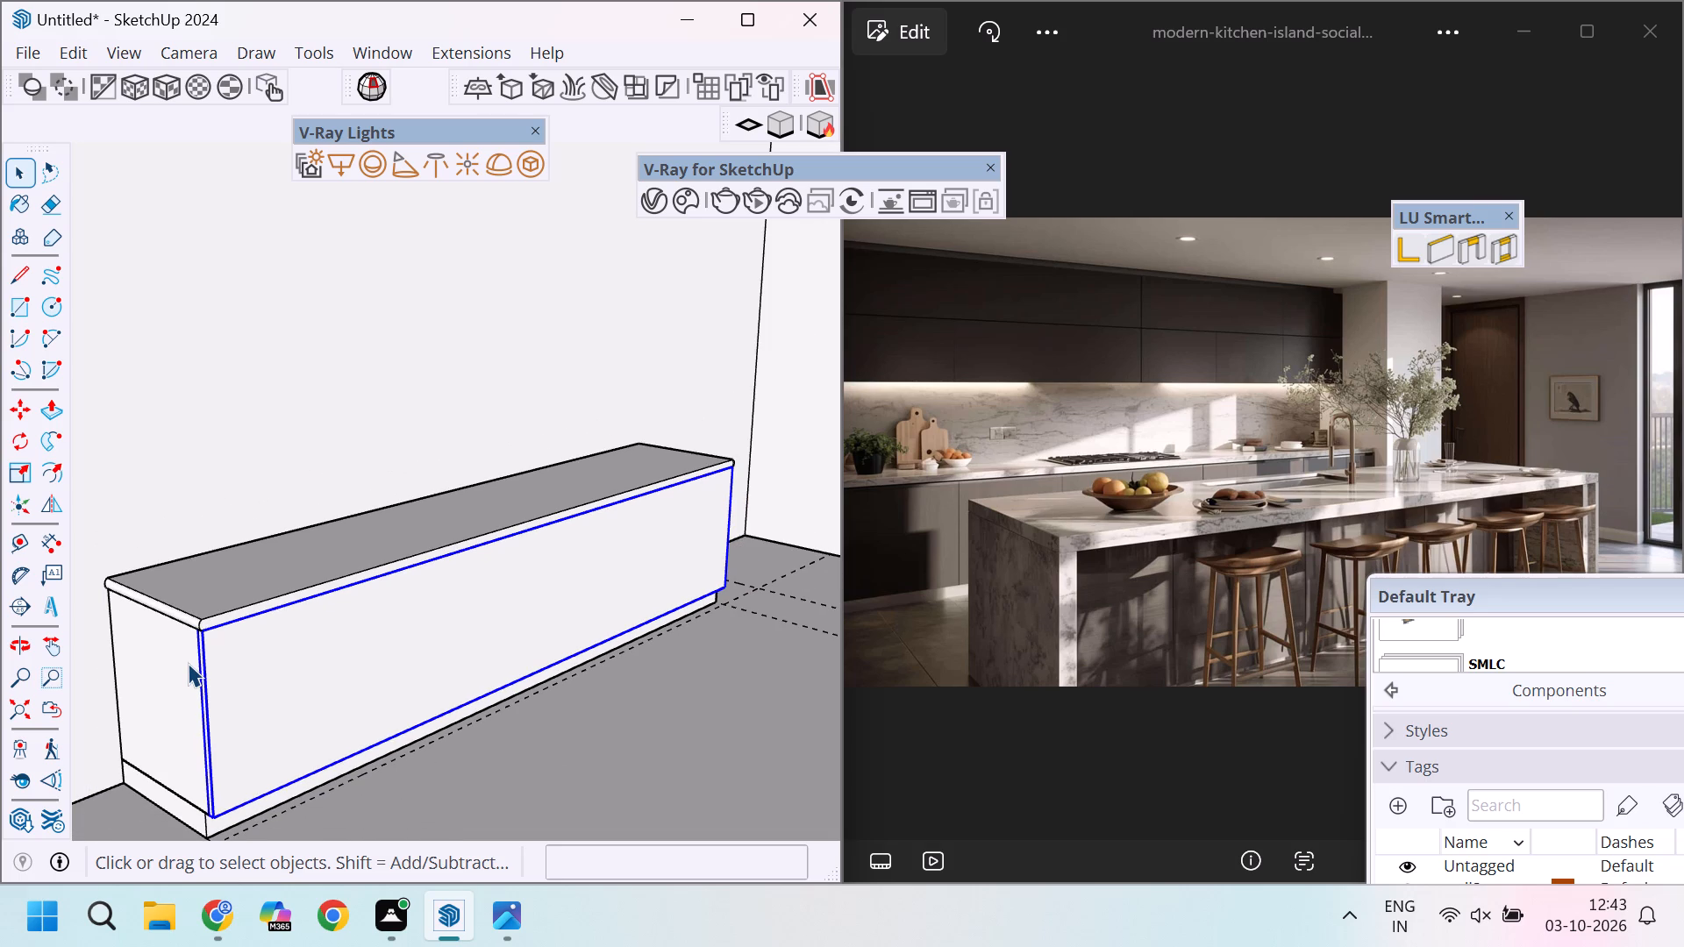
scroll(256, 647, down, 2)
scroll(269, 565, down, 10)
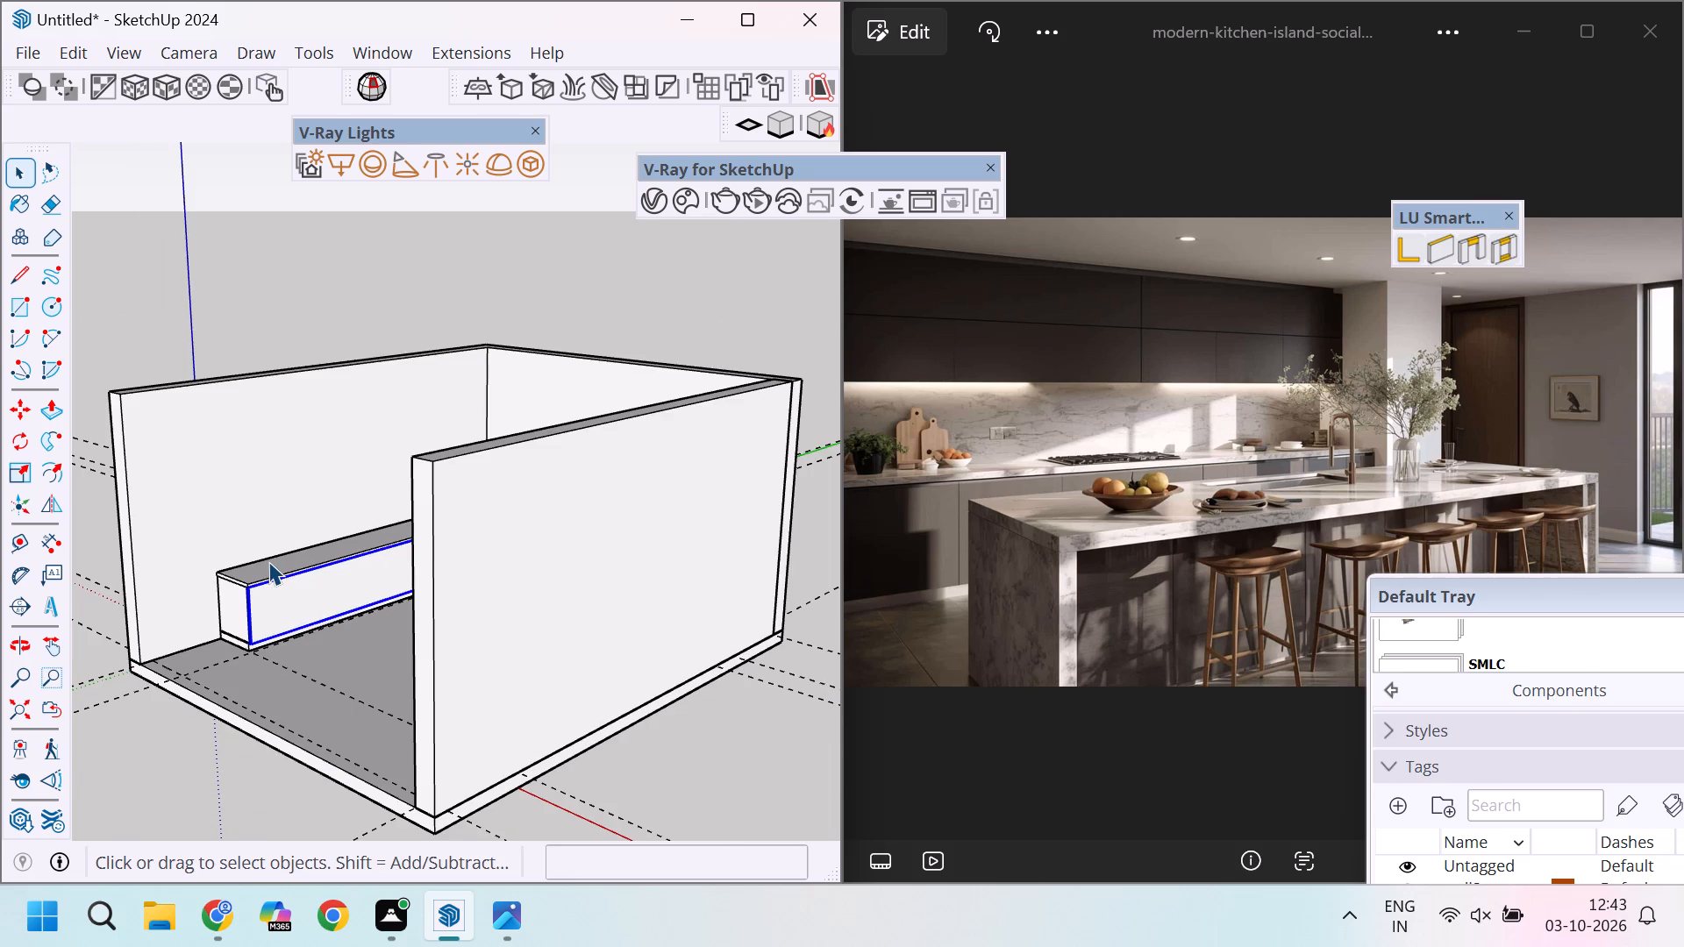
scroll(198, 542, down, 5)
scroll(239, 568, up, 5)
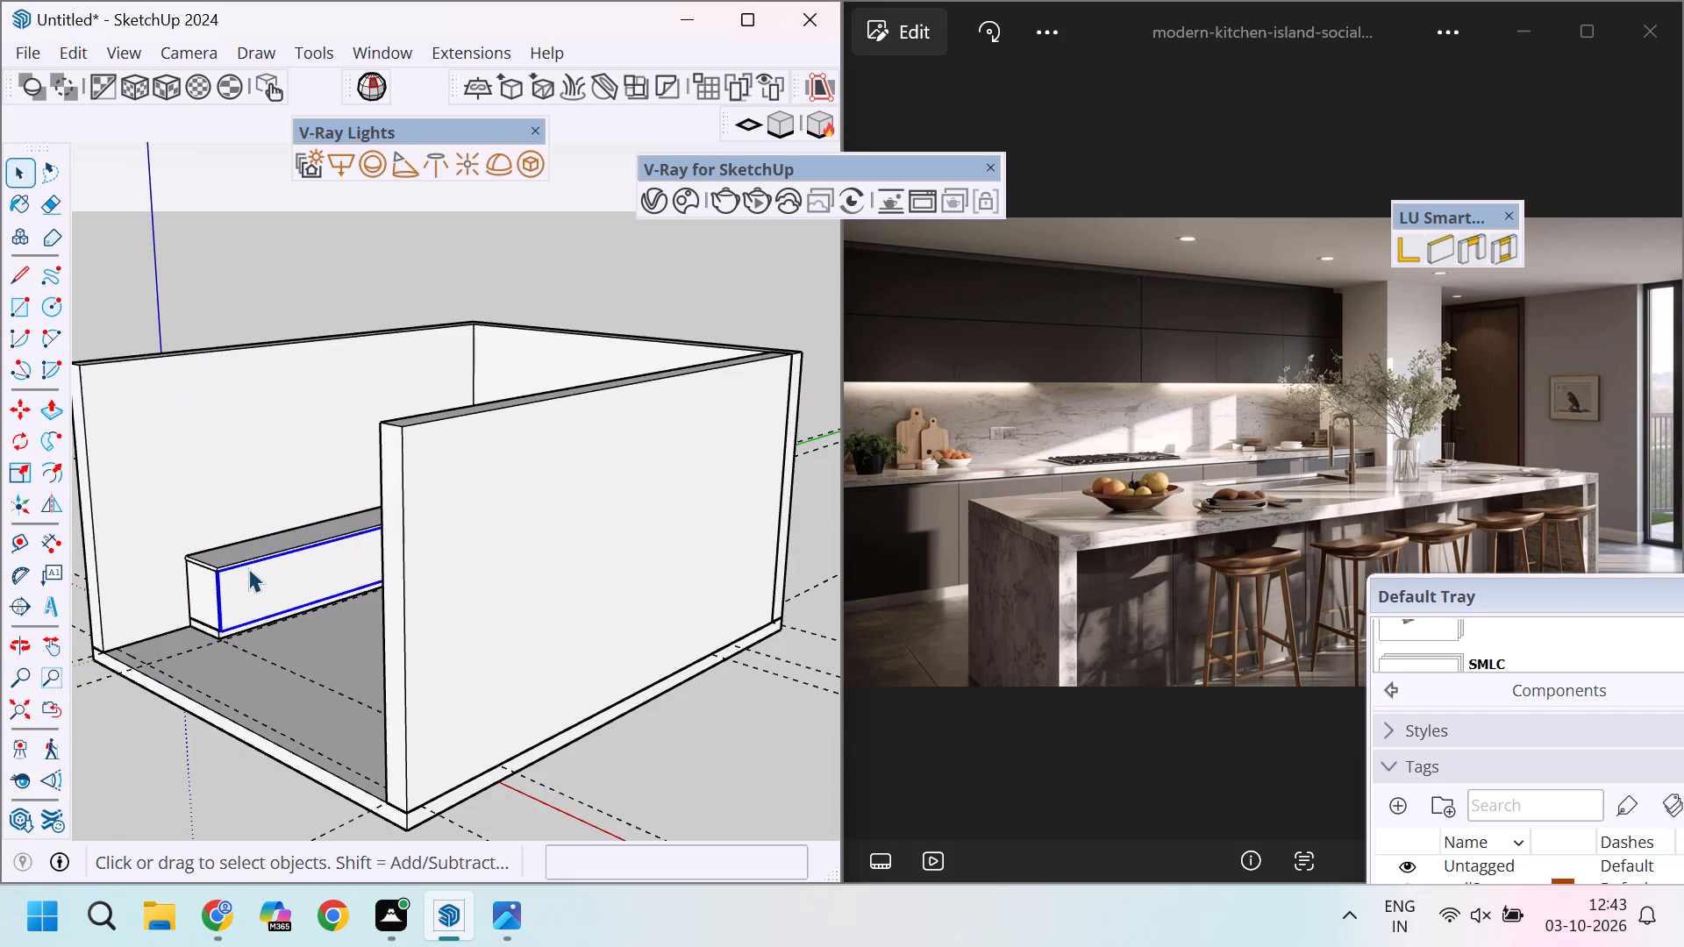
scroll(244, 549, down, 4)
scroll(71, 609, up, 14)
scroll(291, 597, up, 1)
middle_drag(287, 597, 329, 624)
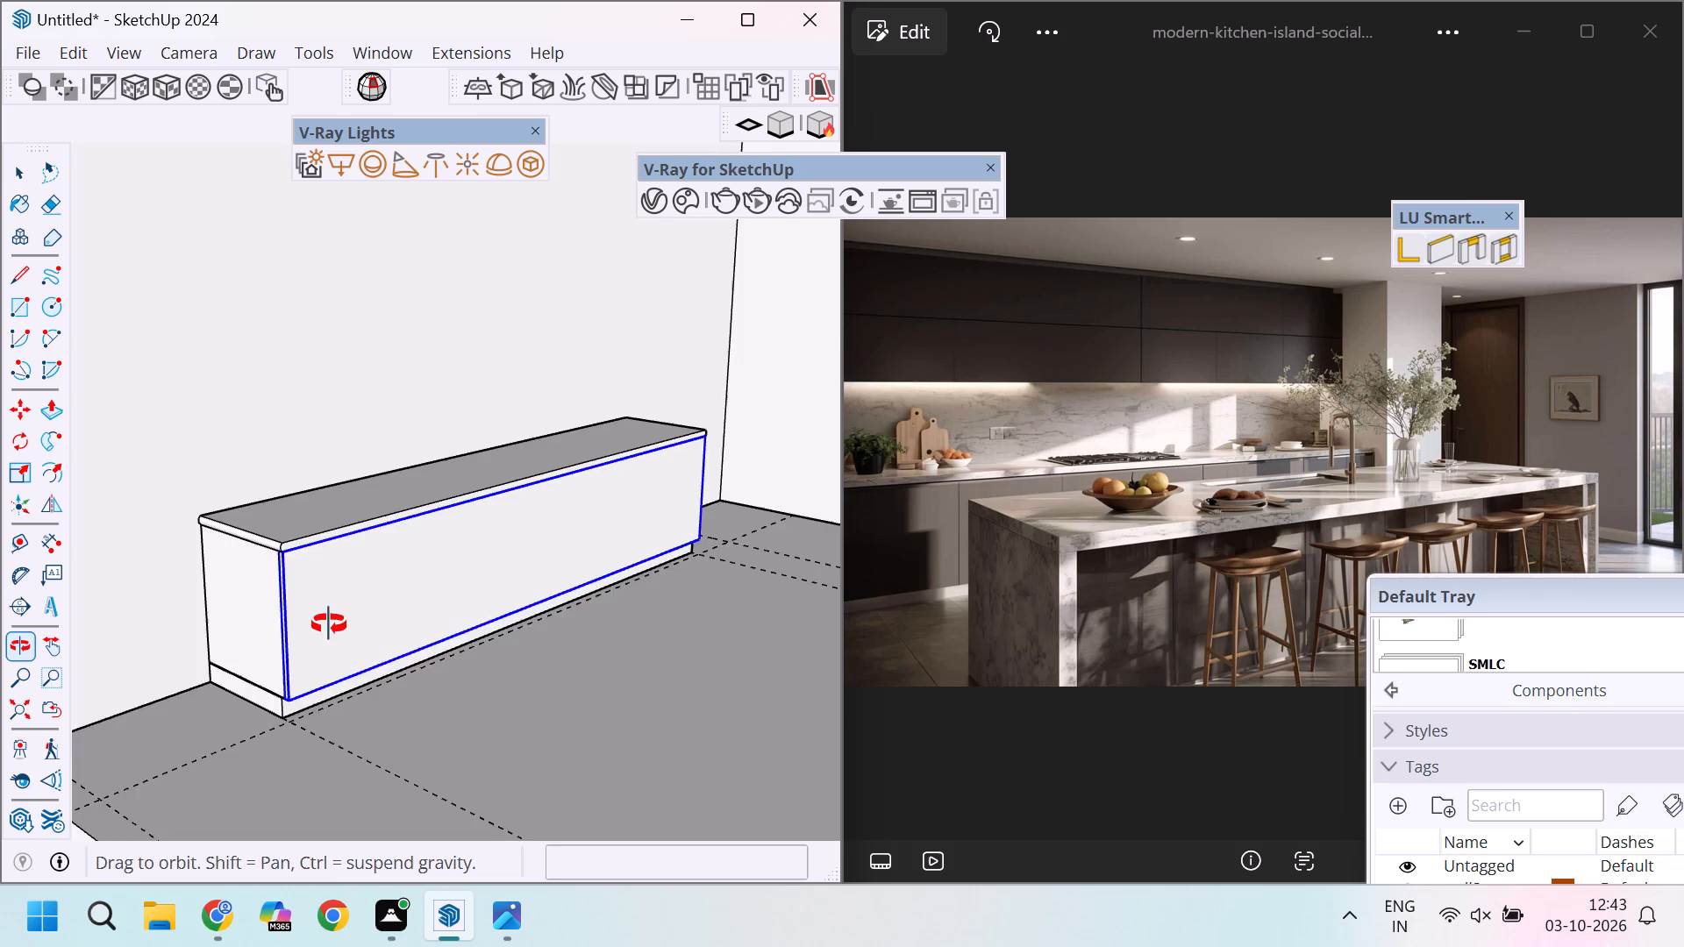
middle_drag(329, 624, 360, 638)
scroll(360, 638, up, 1)
scroll(349, 624, down, 4)
scroll(345, 615, up, 7)
middle_drag(289, 605, 355, 622)
scroll(416, 602, down, 5)
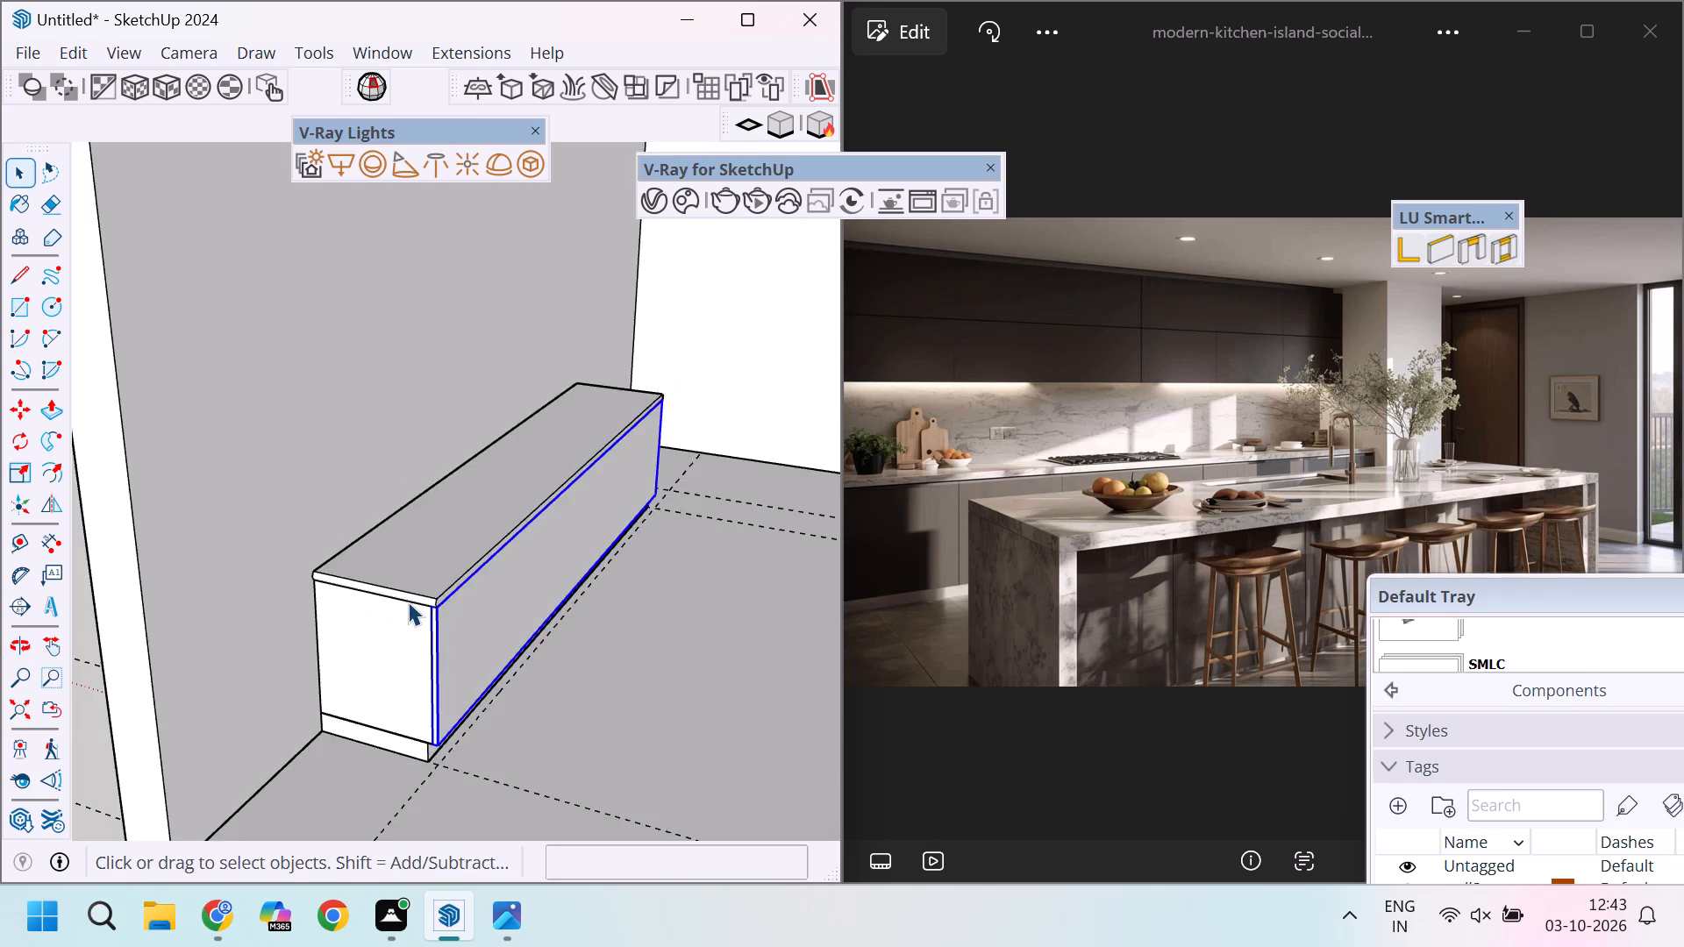
scroll(408, 602, down, 5)
scroll(408, 666, up, 10)
scroll(439, 671, down, 4)
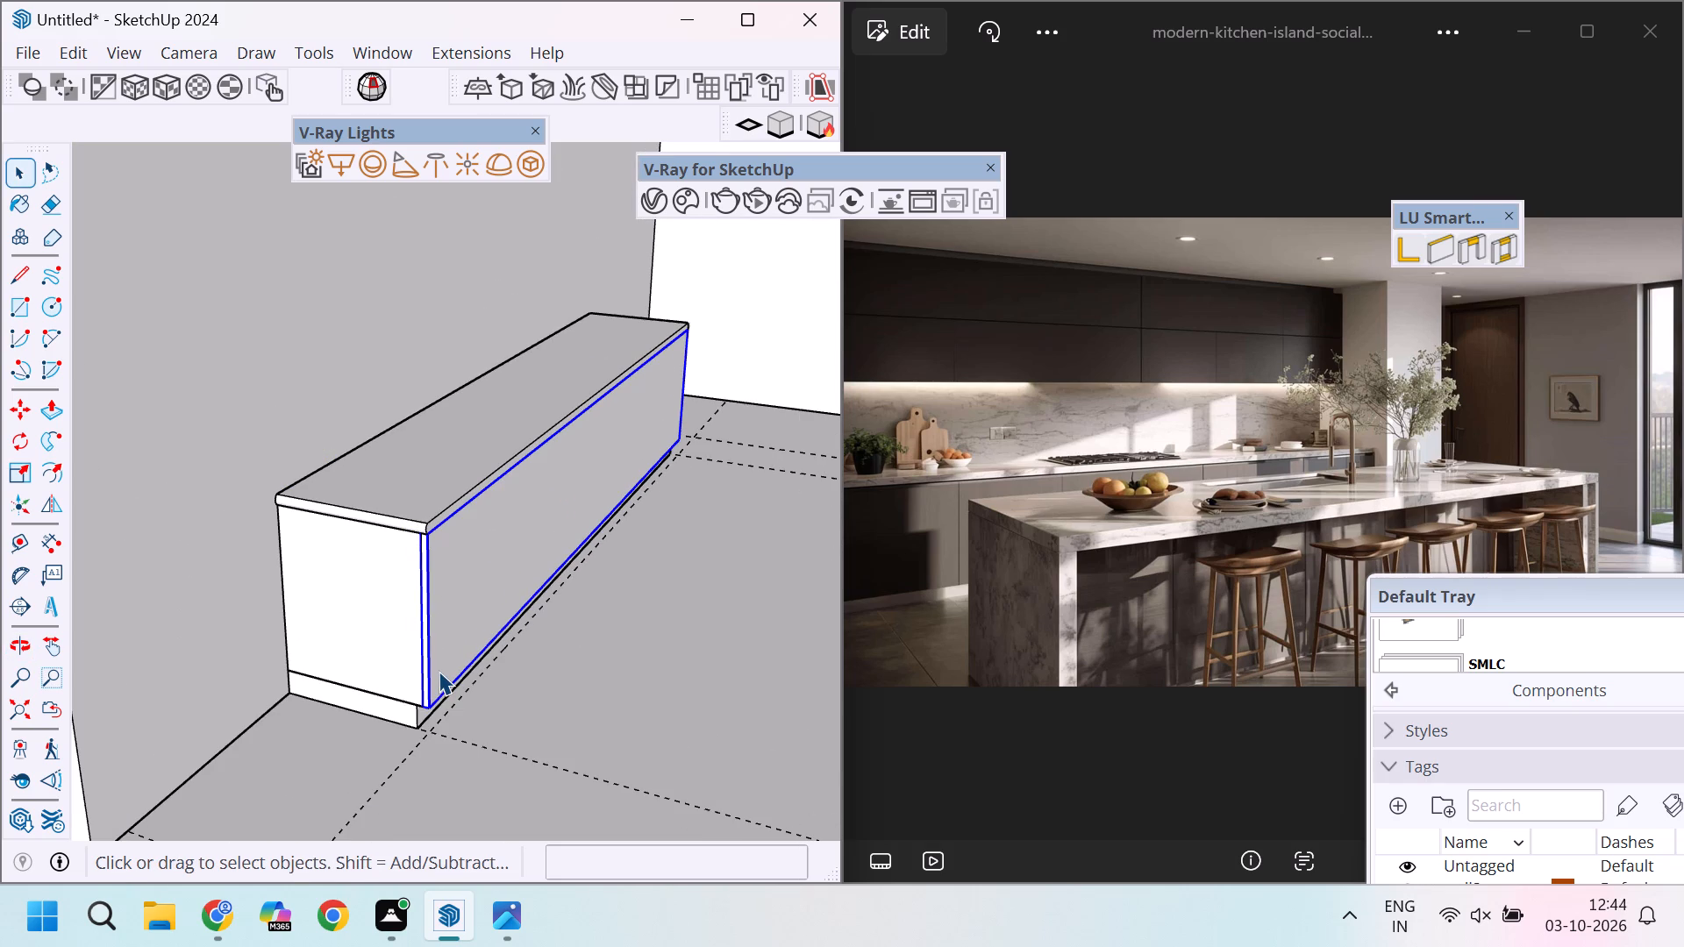
scroll(439, 671, down, 9)
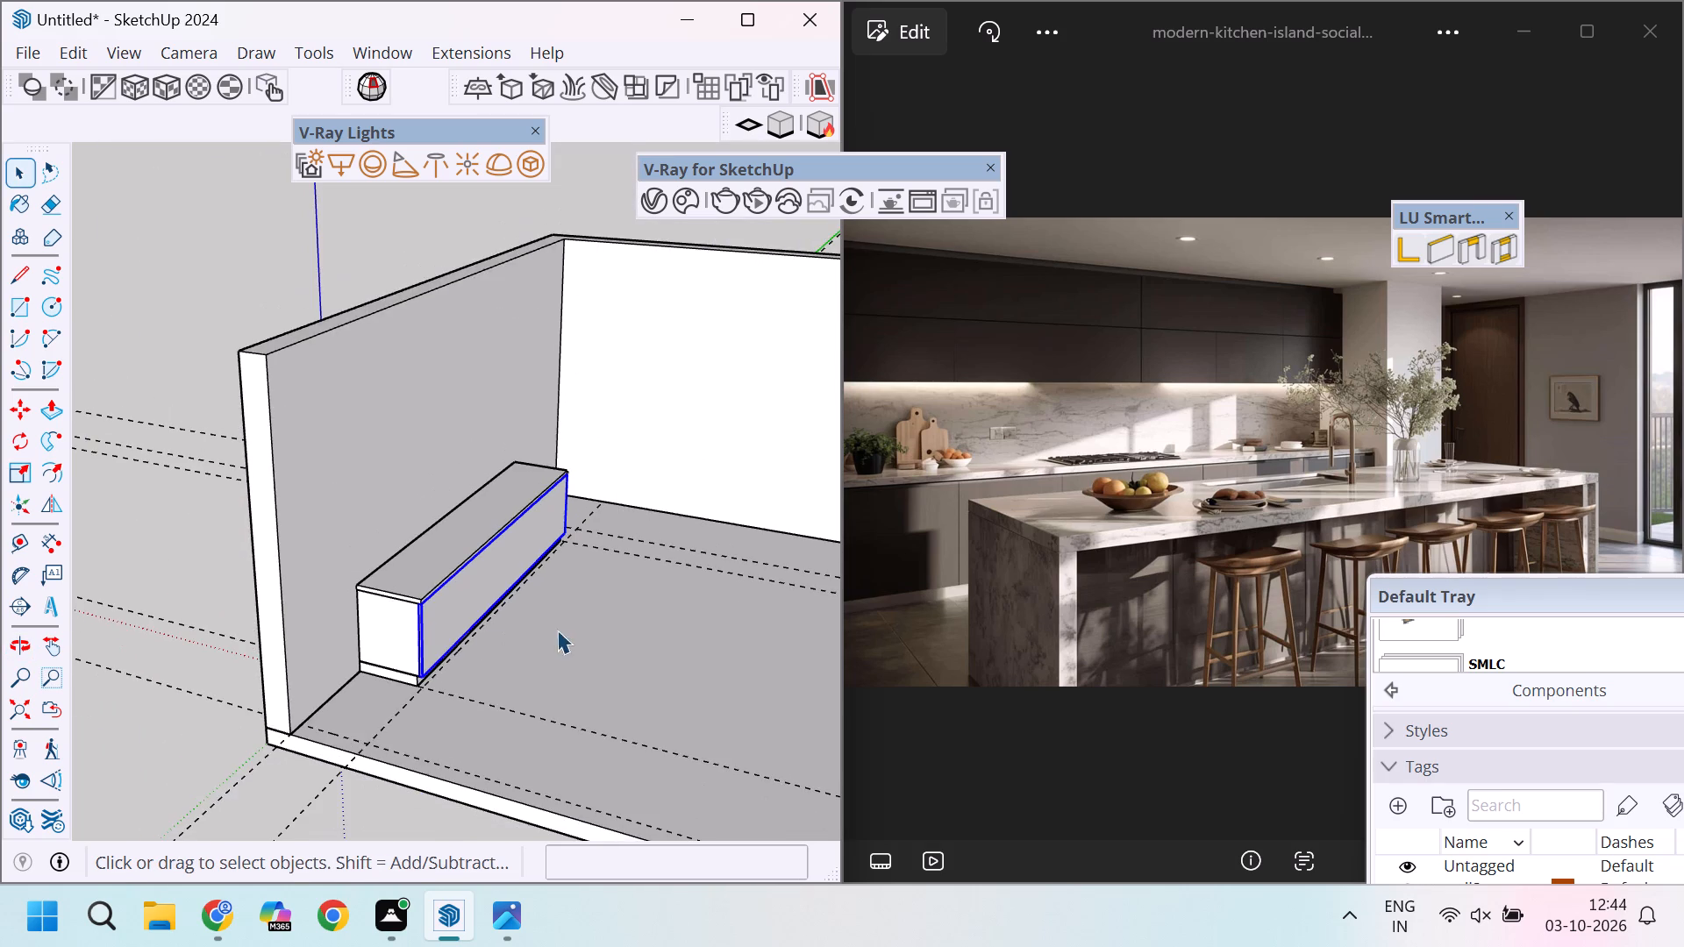
middle_drag(559, 630, 464, 601)
scroll(482, 590, up, 11)
scroll(479, 588, down, 7)
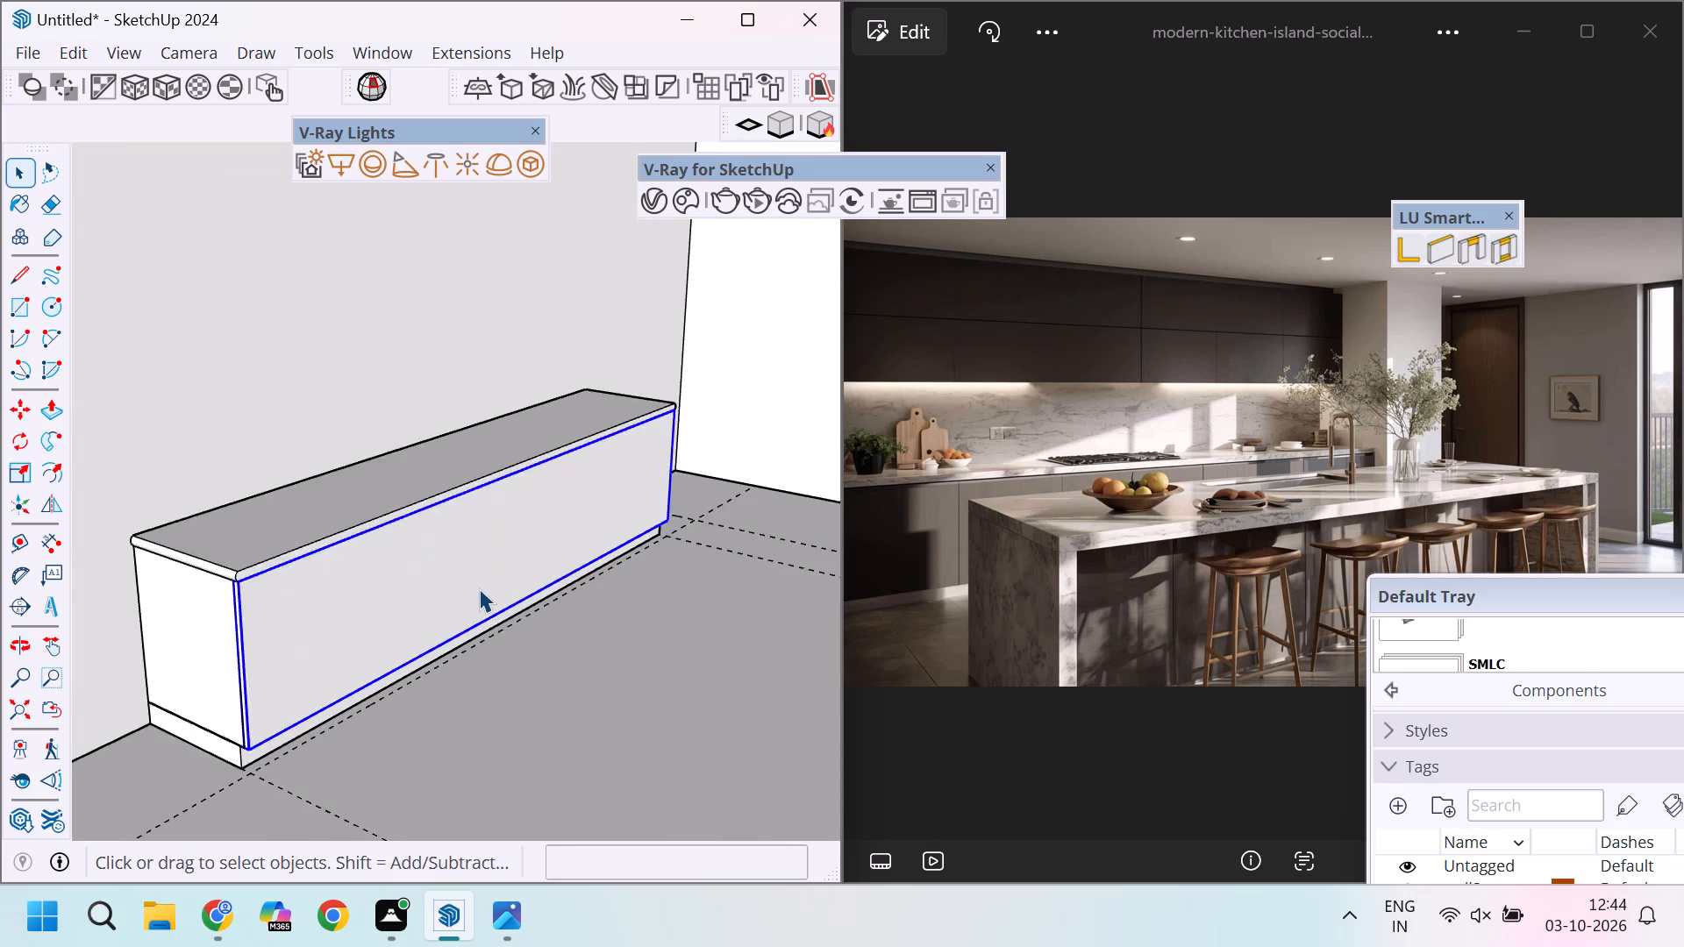
scroll(479, 588, down, 3)
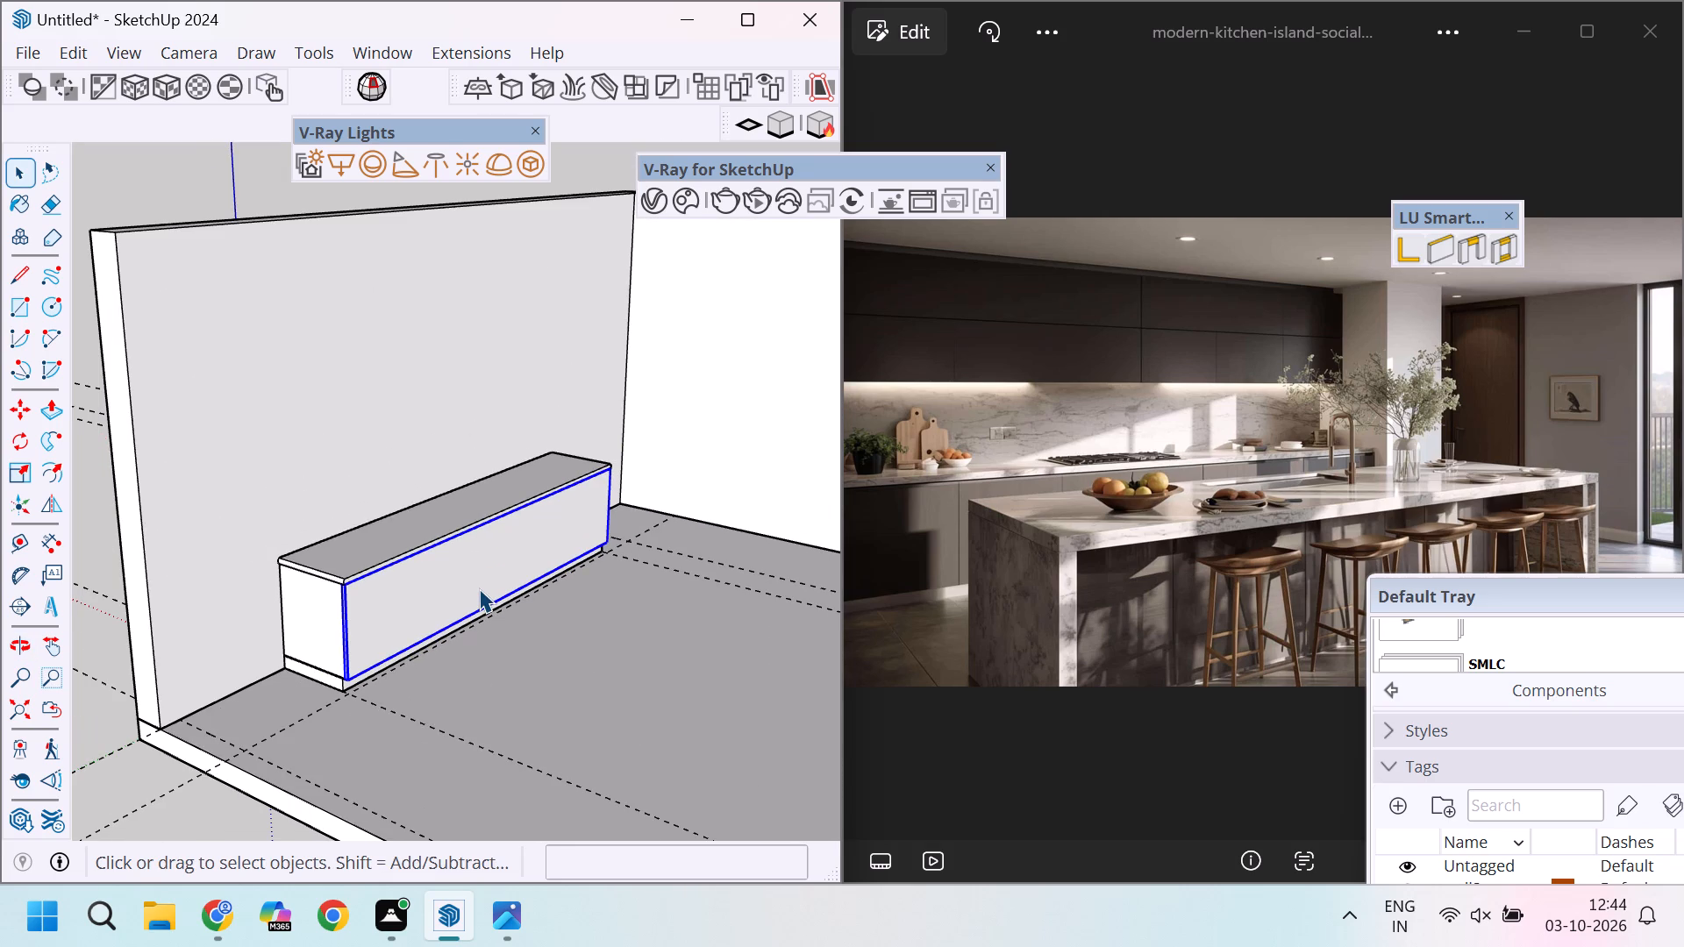
Open the base cabinet's front panel group for editing, with its near end in view.
scroll(461, 583, down, 5)
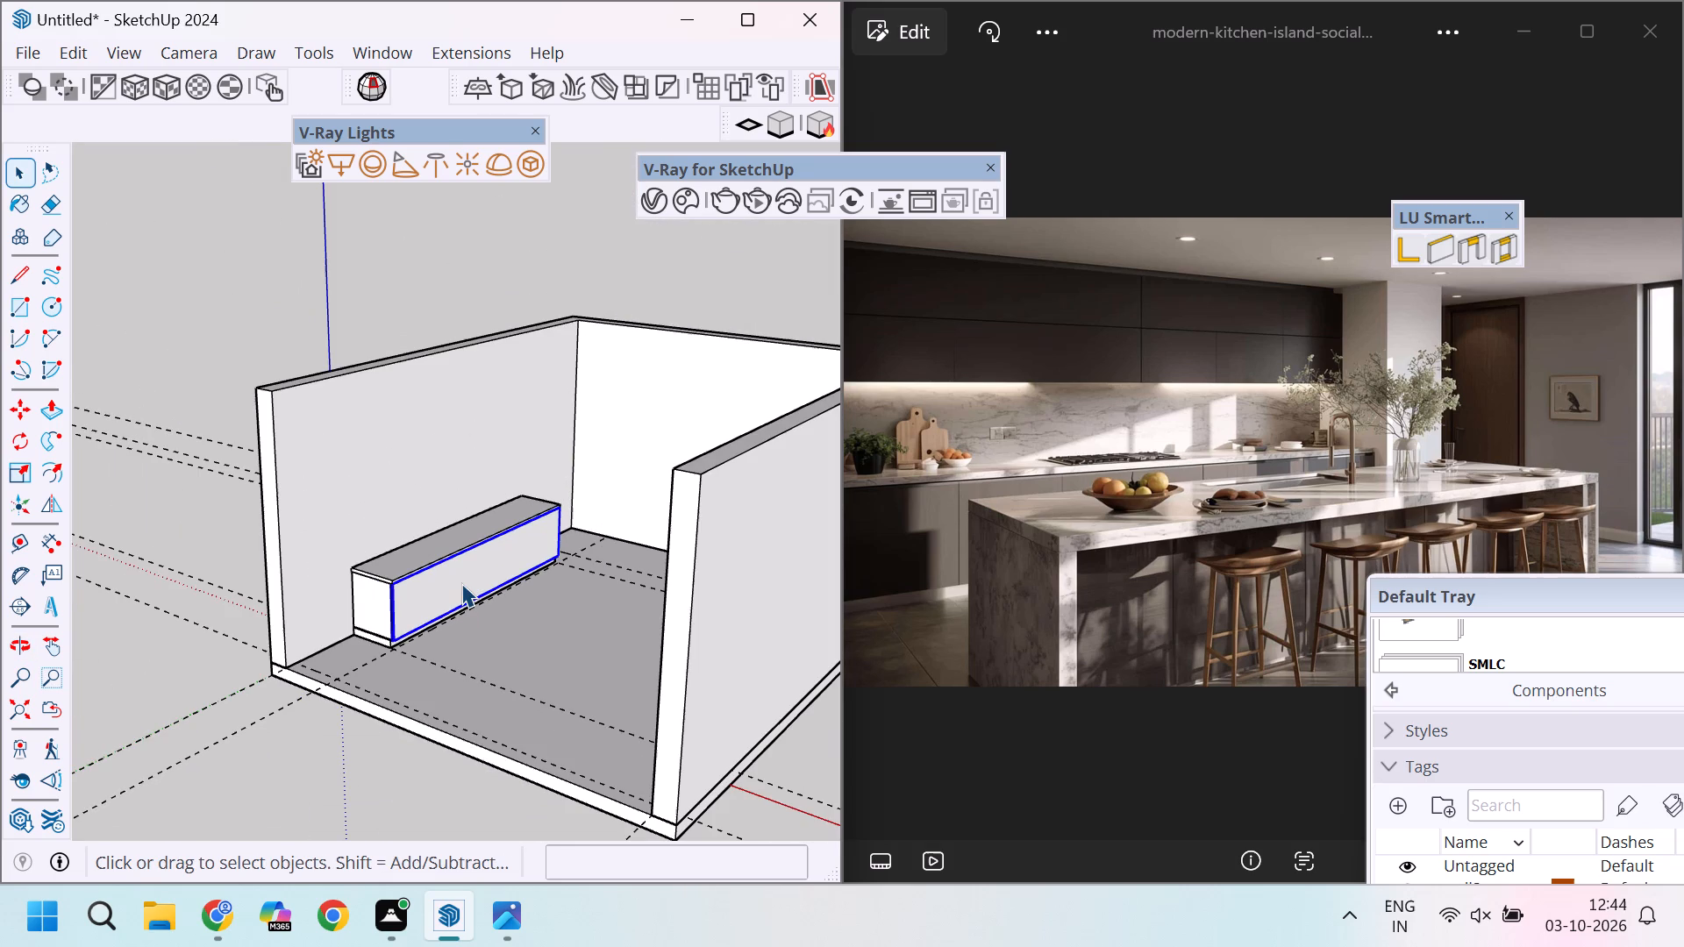
scroll(451, 583, down, 3)
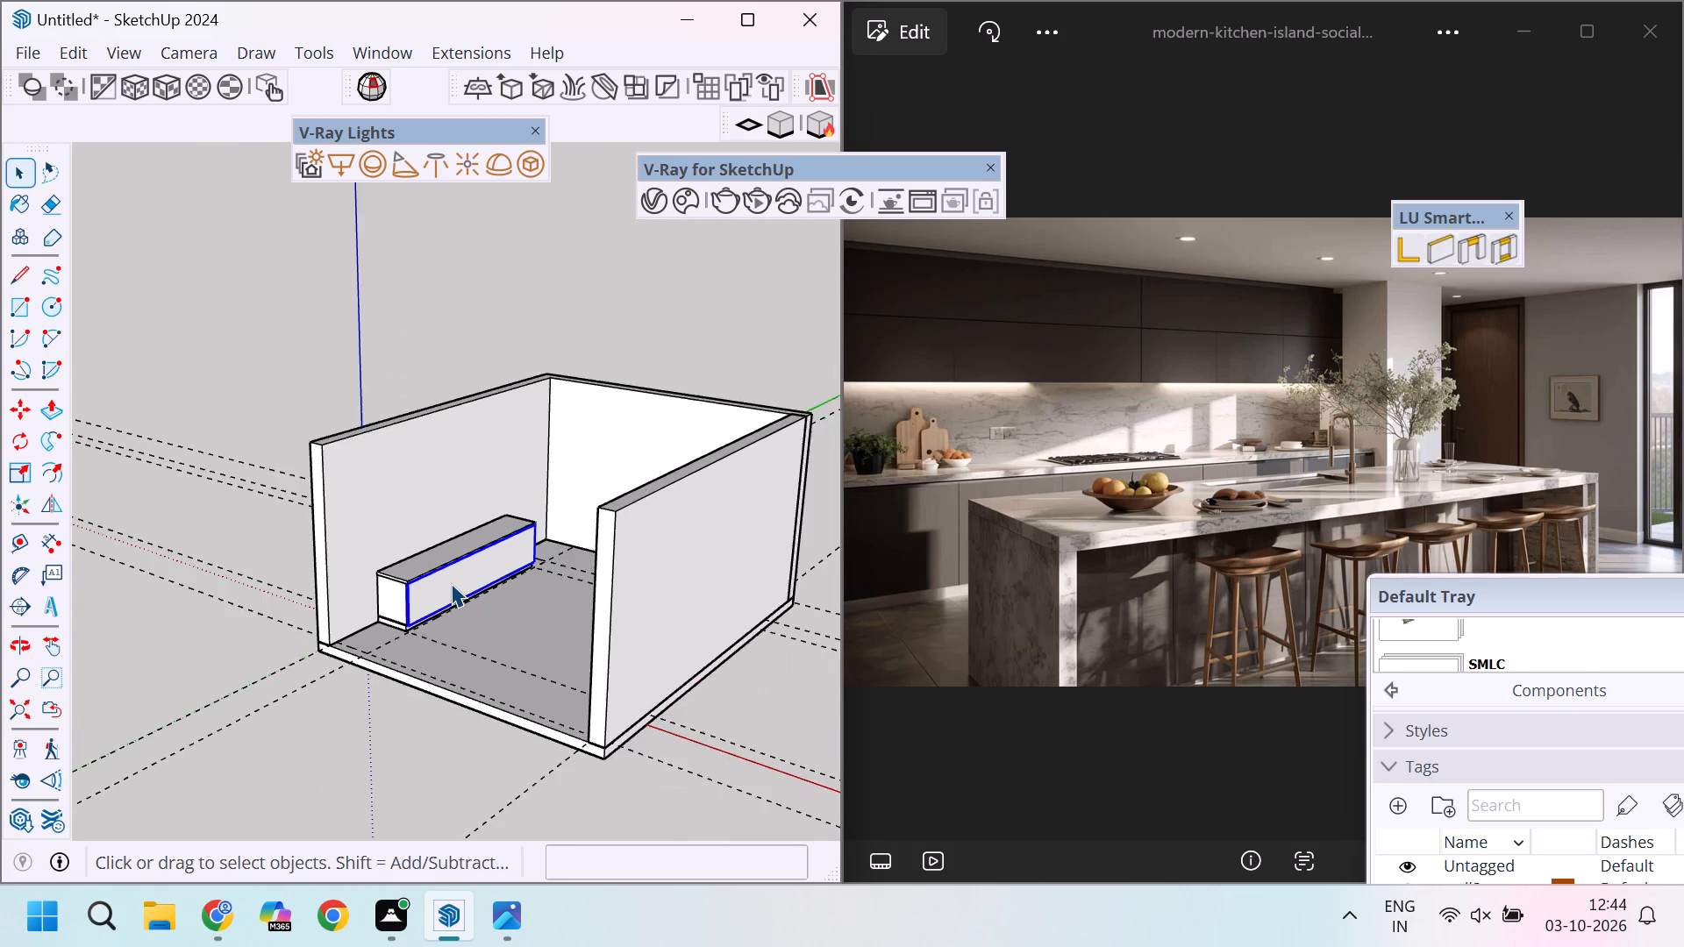
scroll(451, 583, up, 9)
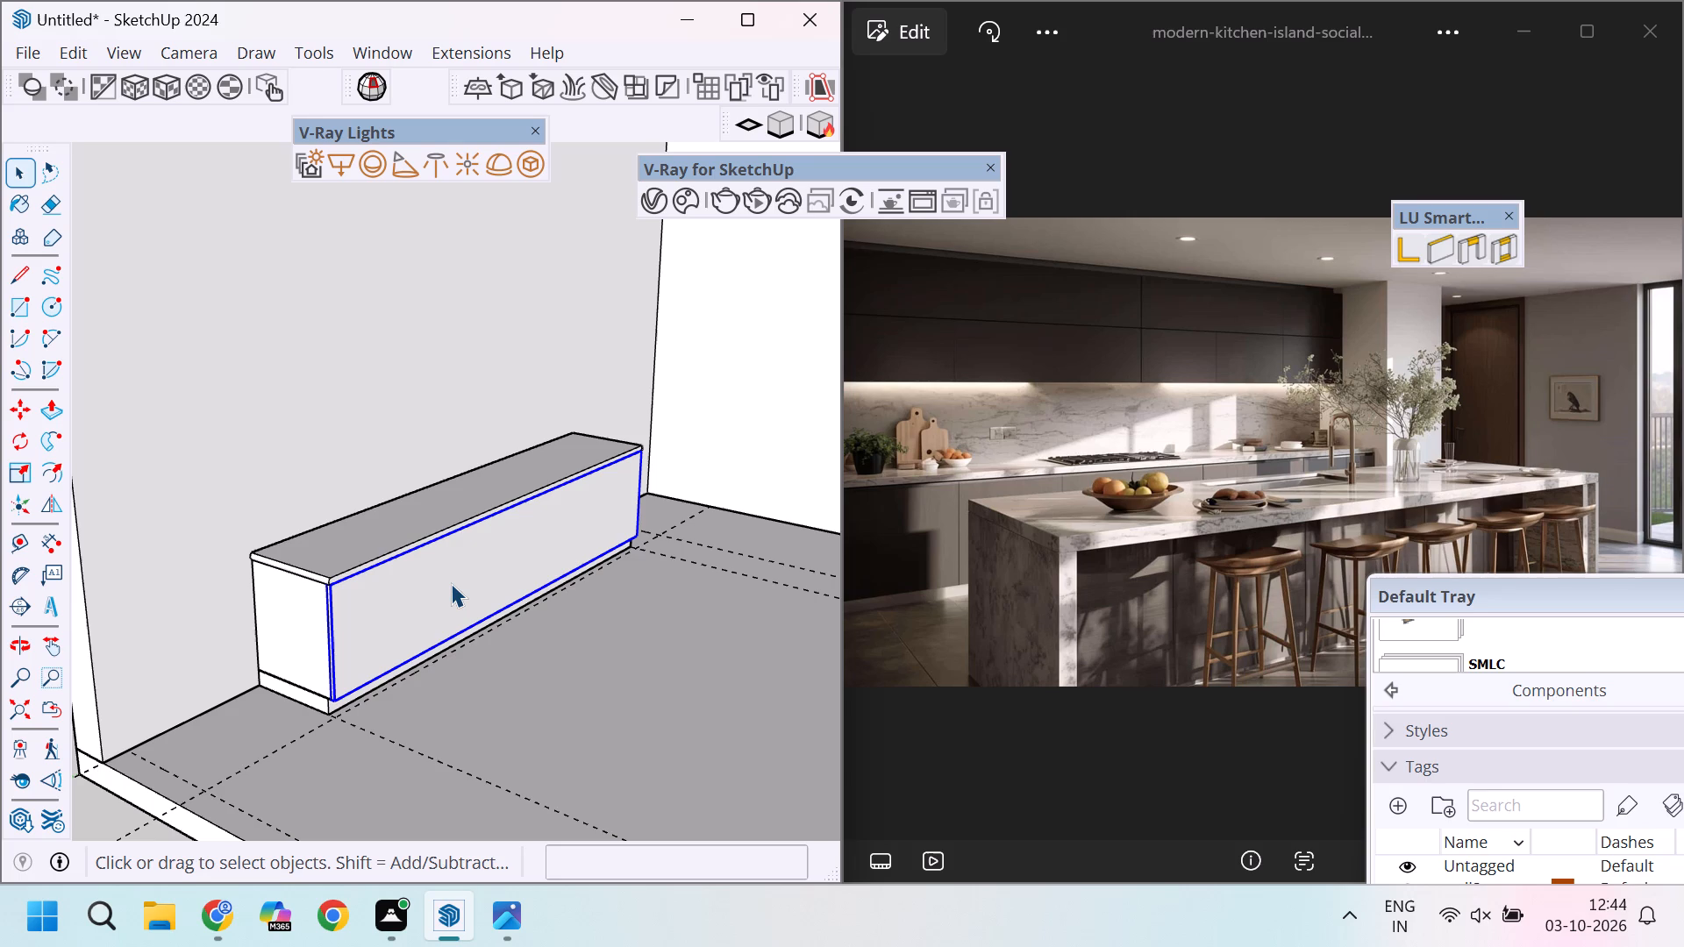
scroll(451, 583, up, 2)
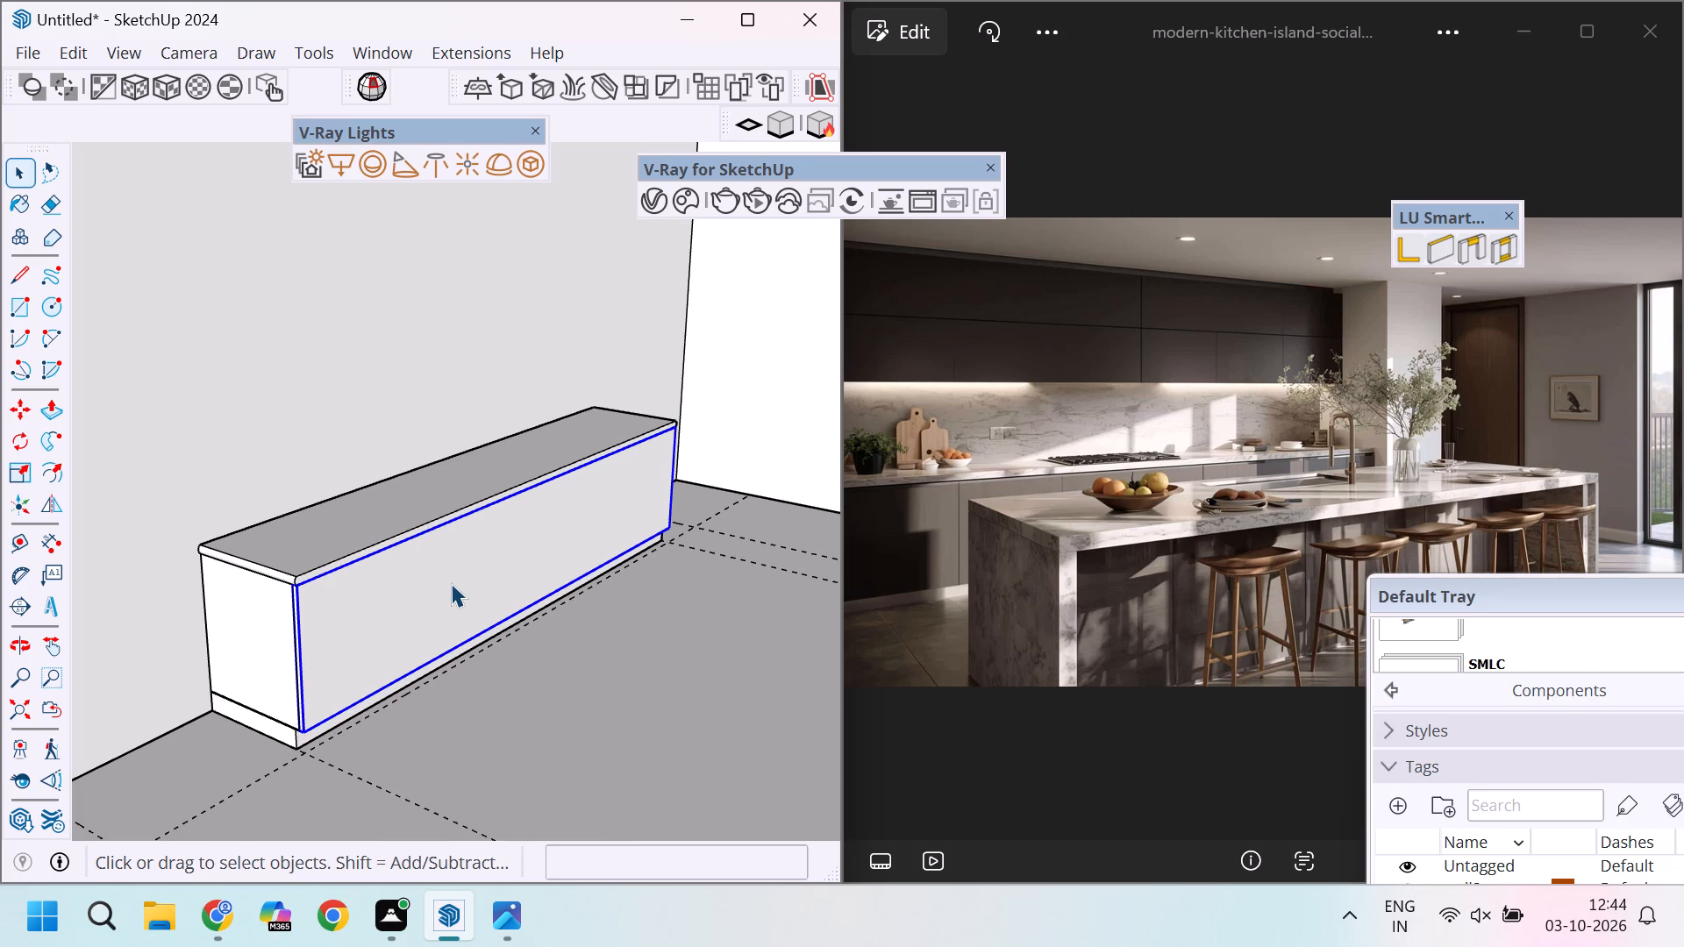
scroll(397, 614, up, 4)
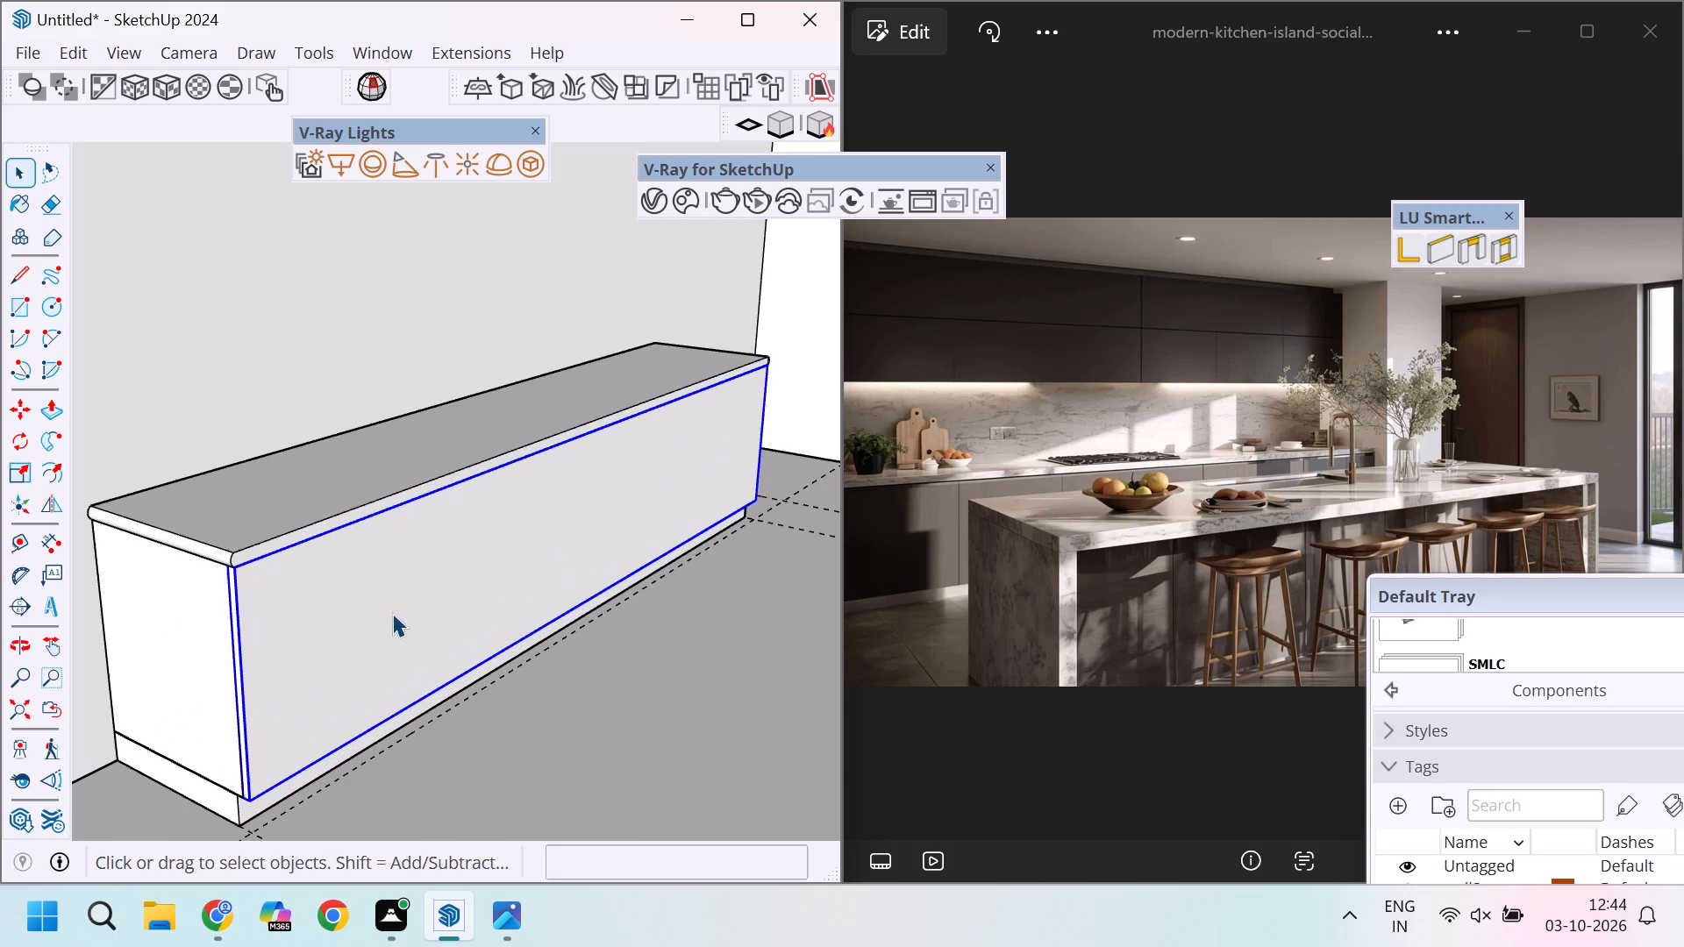
double_click(359, 618)
scroll(301, 623, up, 2)
scroll(357, 573, down, 4)
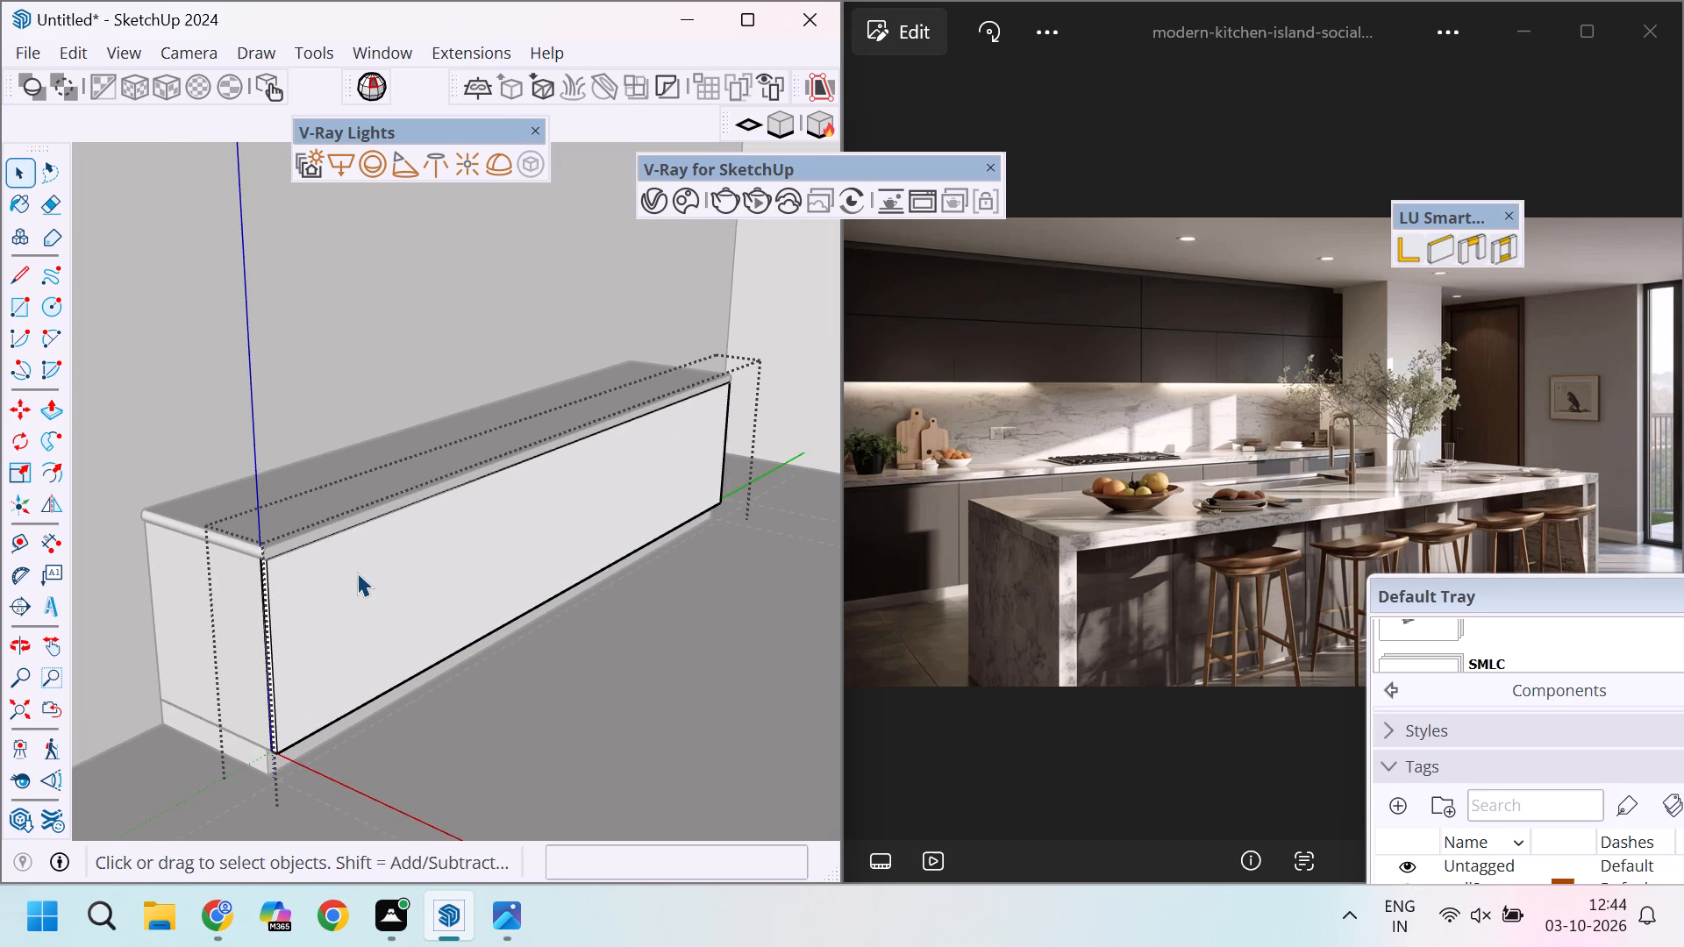
scroll(376, 564, down, 3)
scroll(271, 608, up, 4)
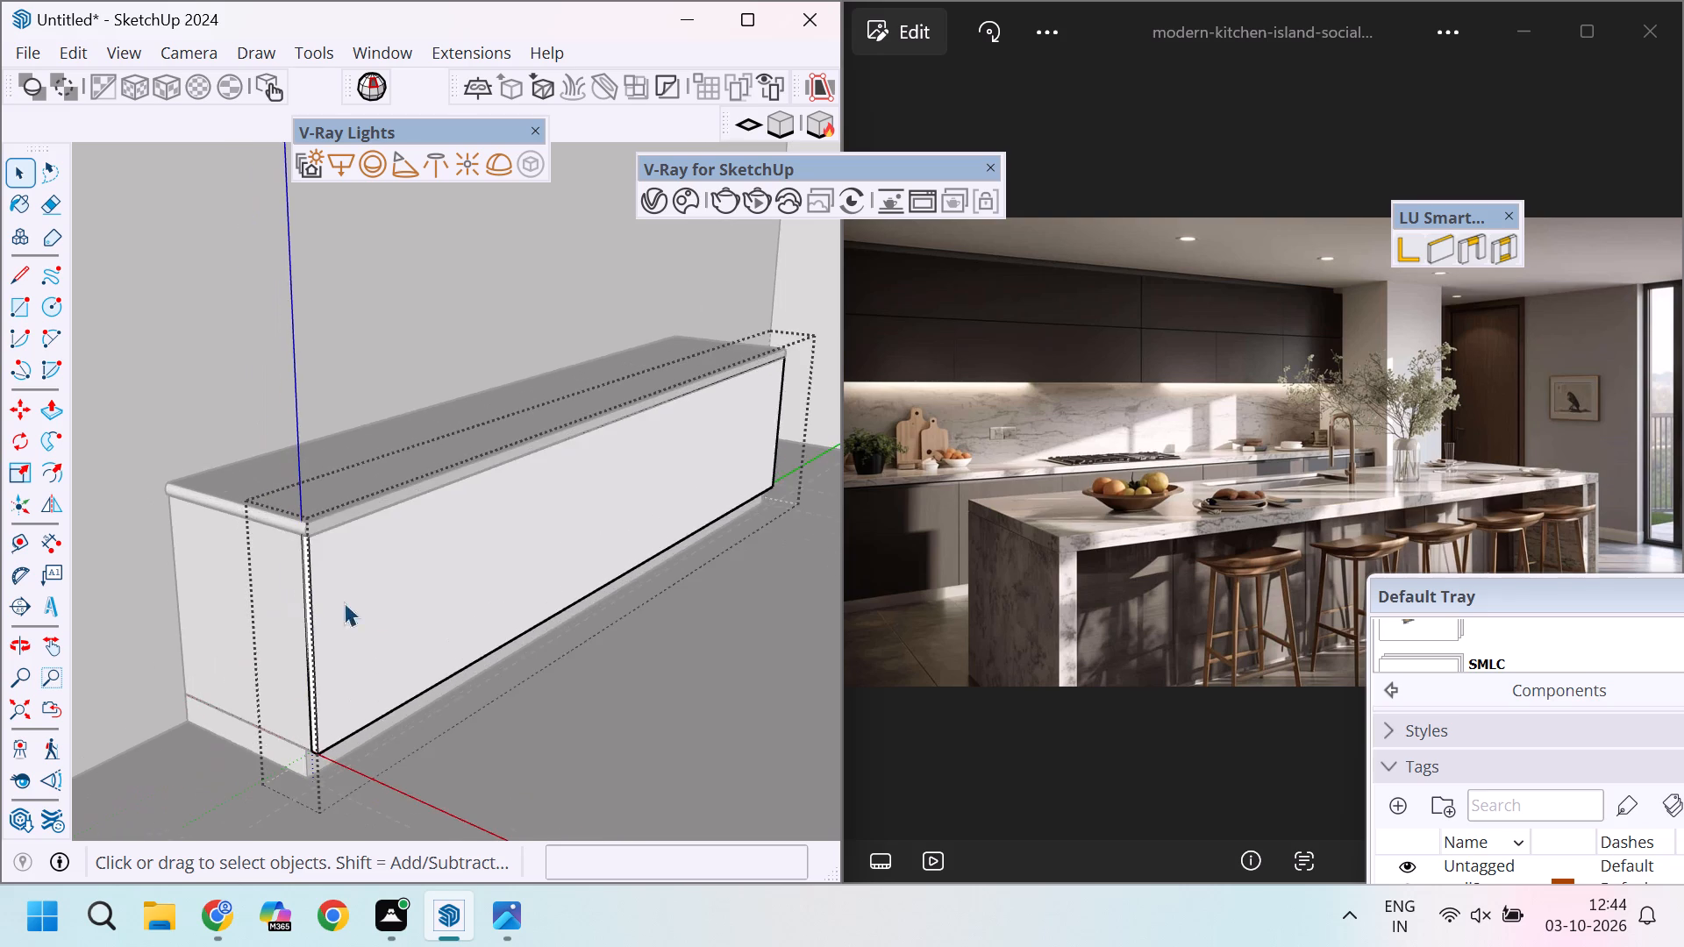
scroll(389, 602, up, 1)
middle_drag(353, 602, 266, 580)
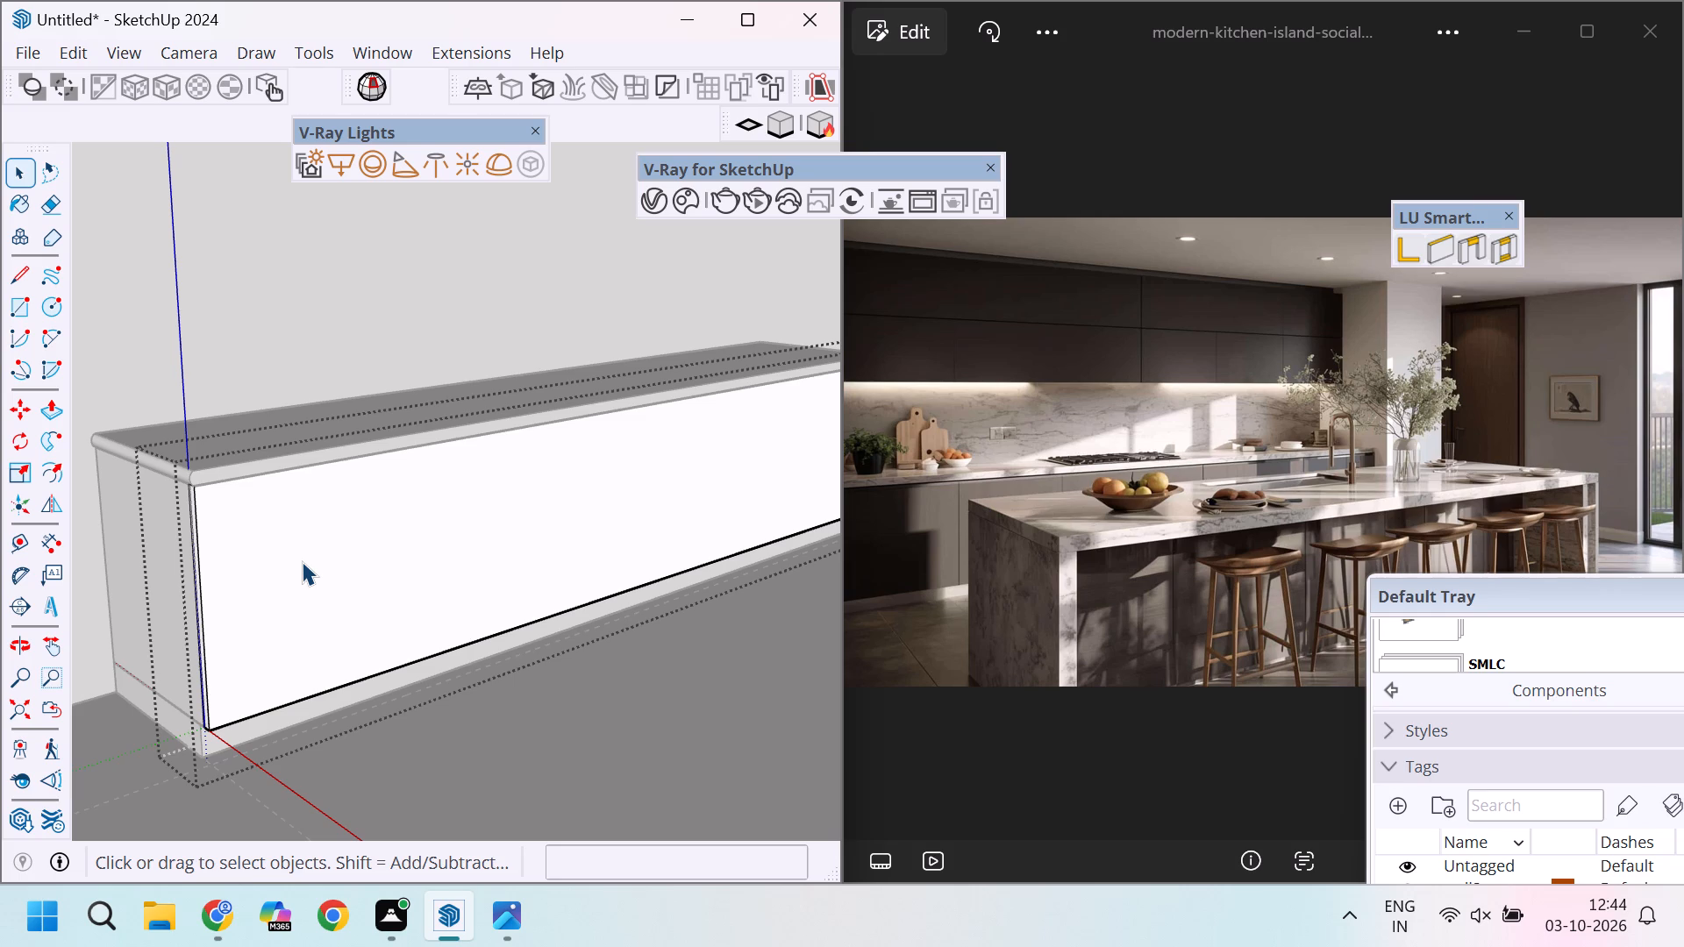
Copy the front panel's near-end vertical edge 2' along its face toward the far end to mark a division.
scroll(195, 571, up, 10)
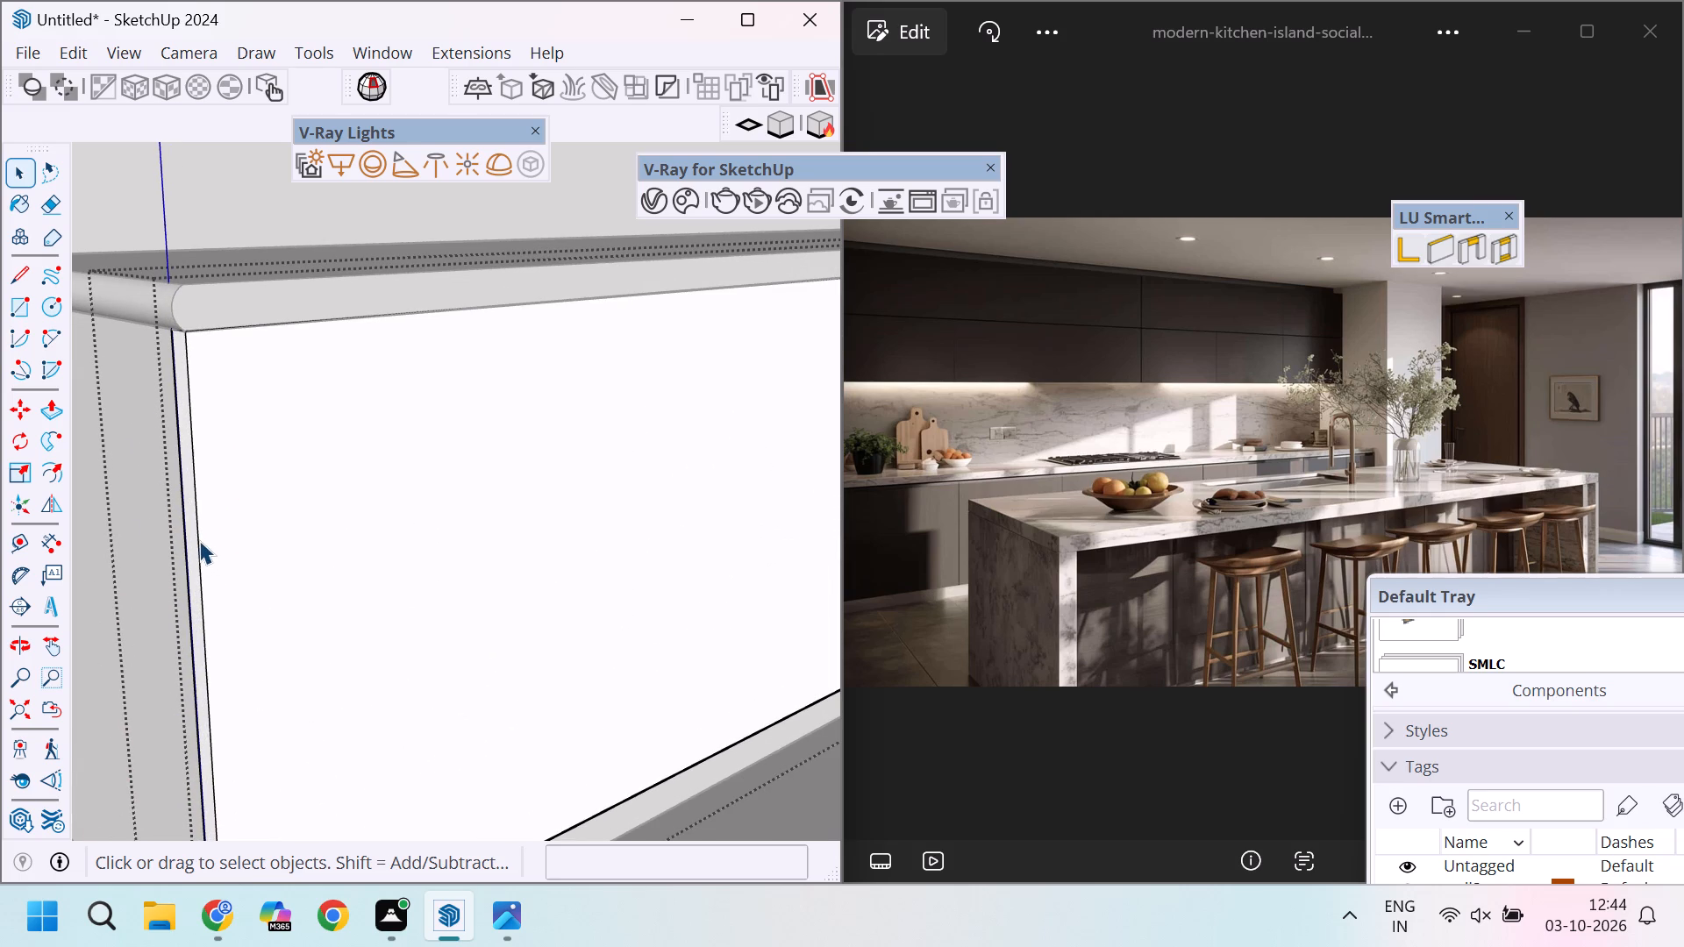
click(198, 538)
scroll(198, 538, down, 9)
scroll(231, 630, down, 2)
scroll(229, 635, up, 3)
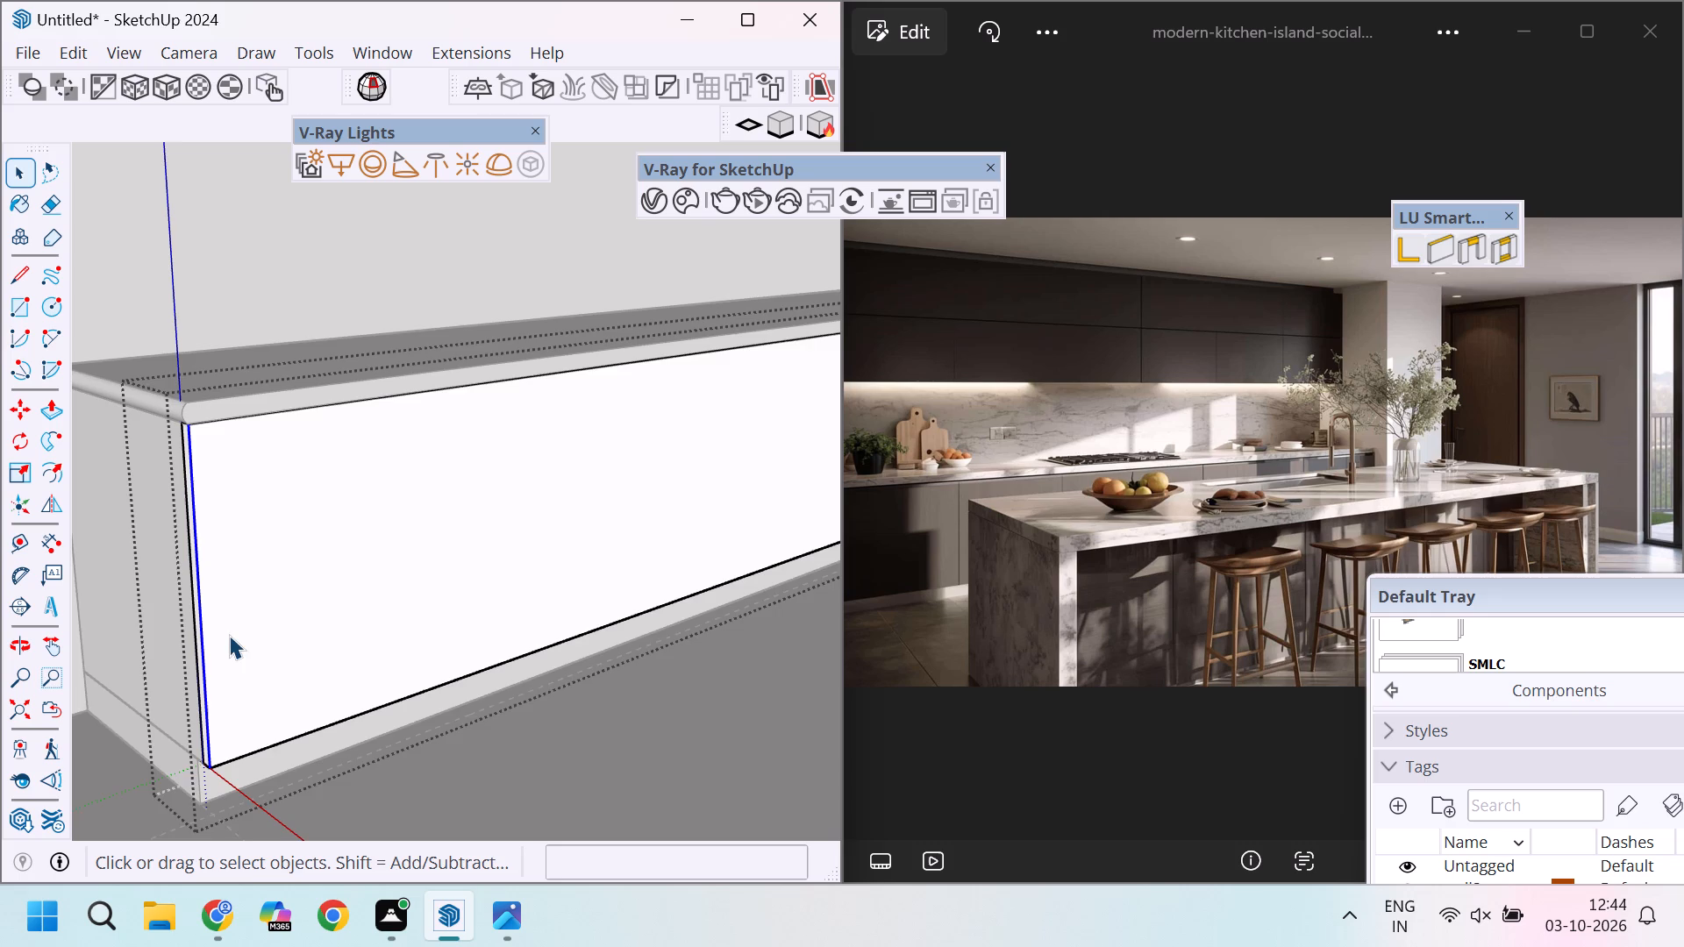
scroll(211, 667, up, 2)
scroll(244, 681, down, 1)
scroll(247, 747, up, 2)
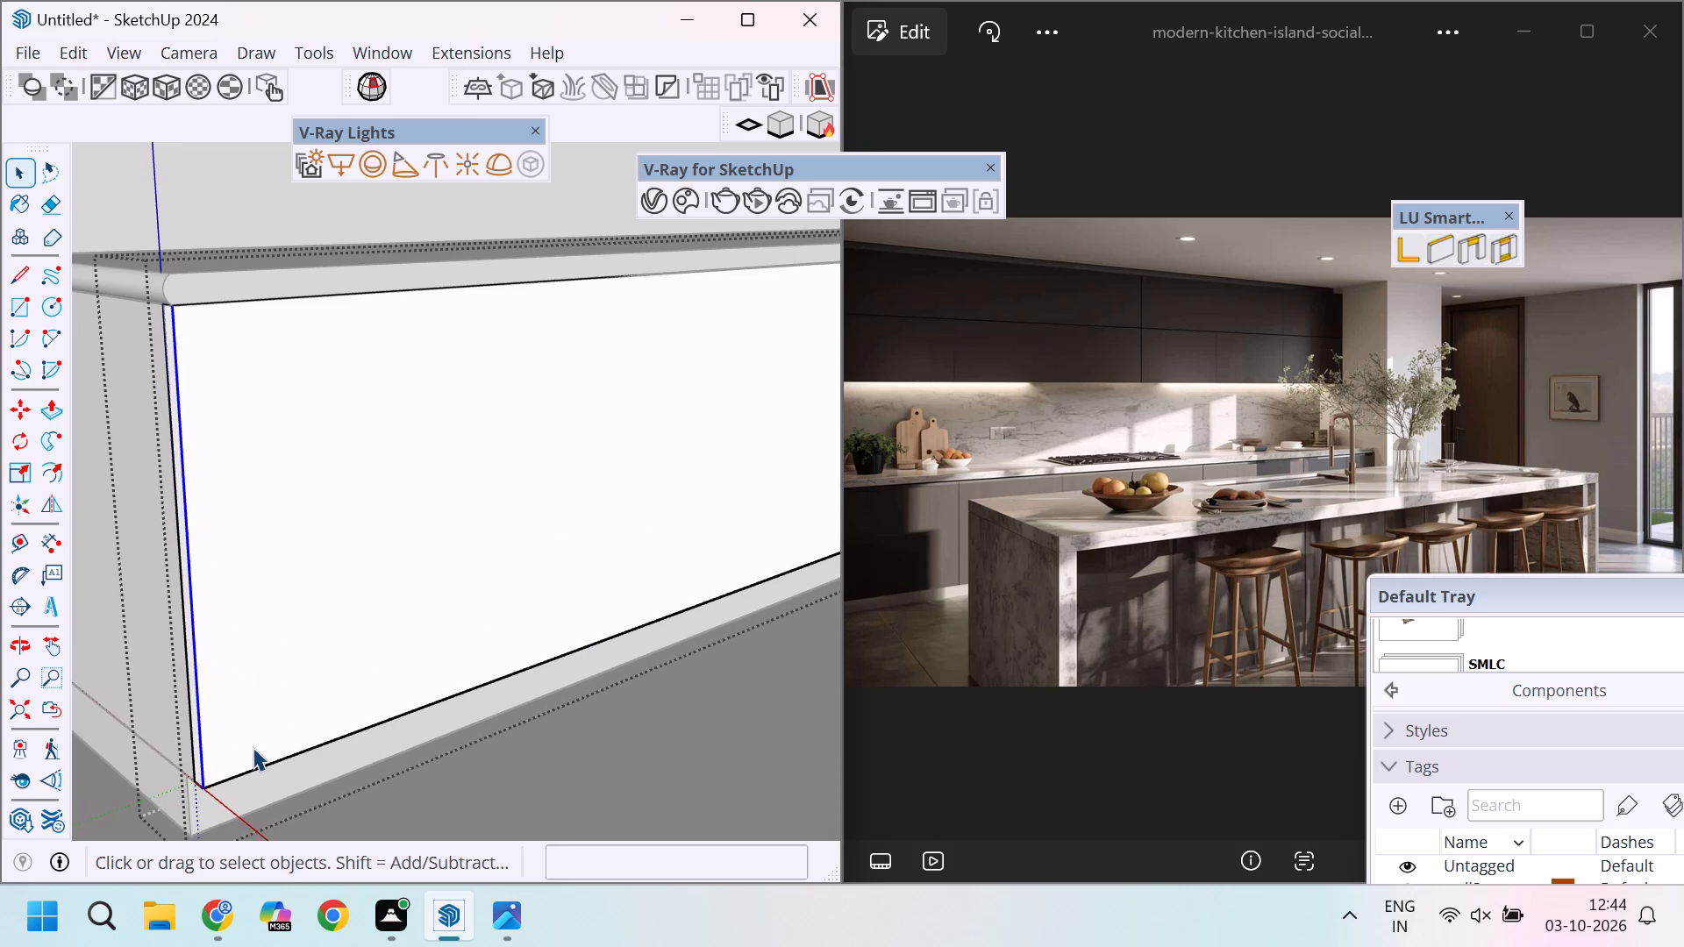
key(m)
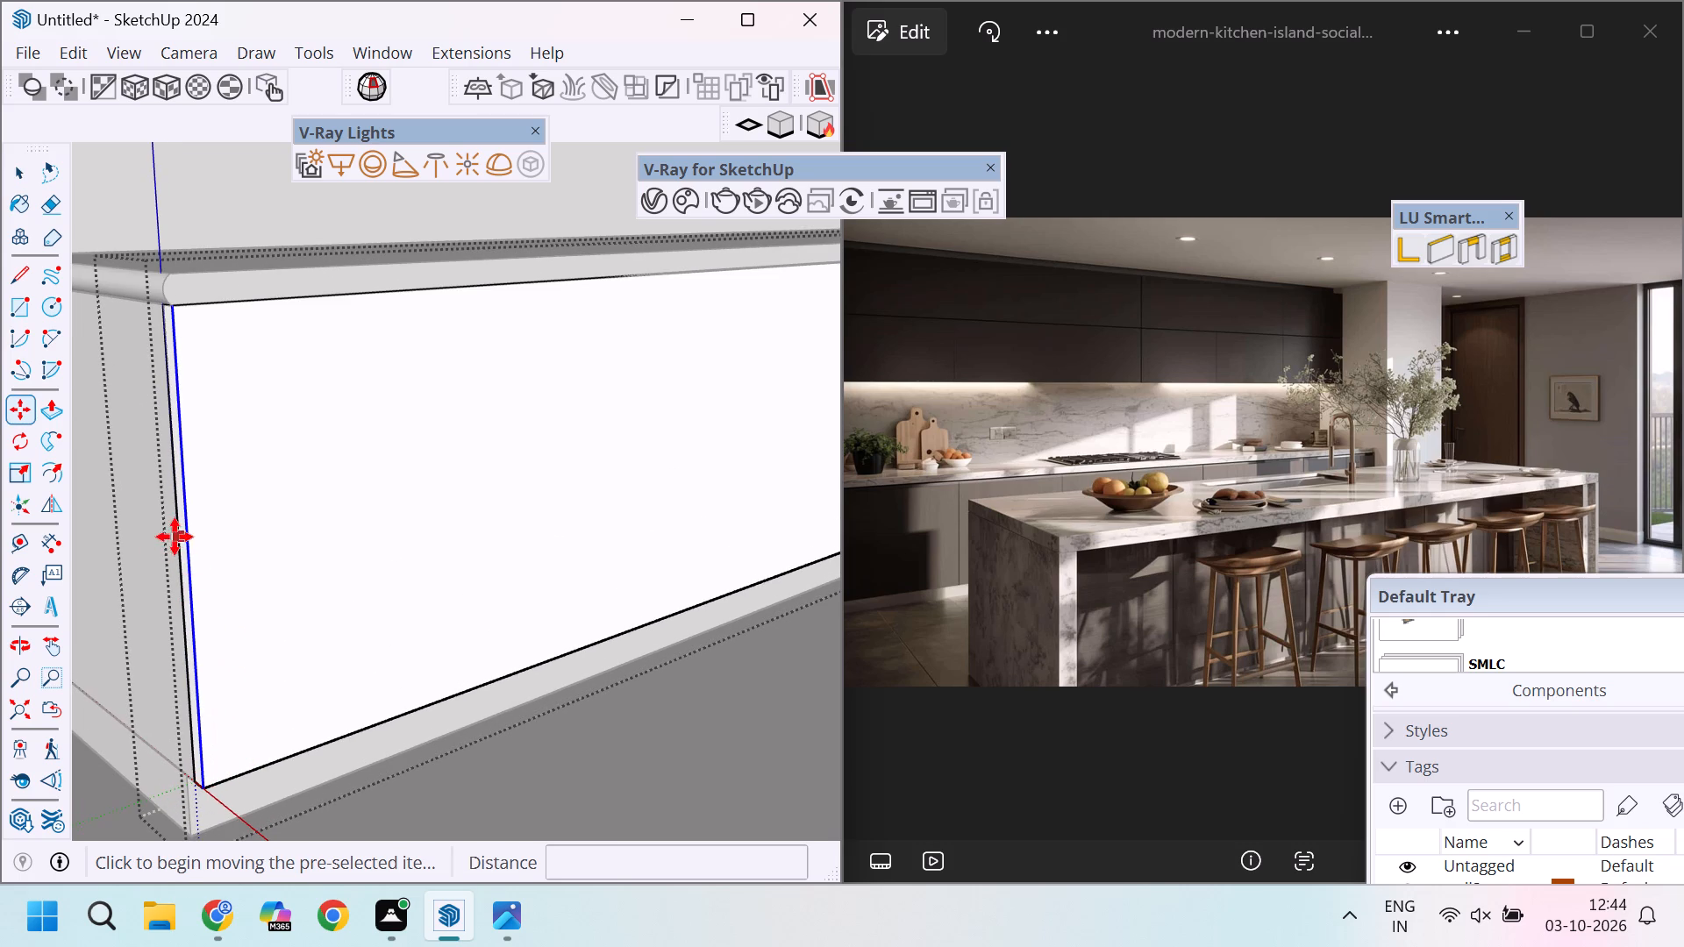
click(189, 513)
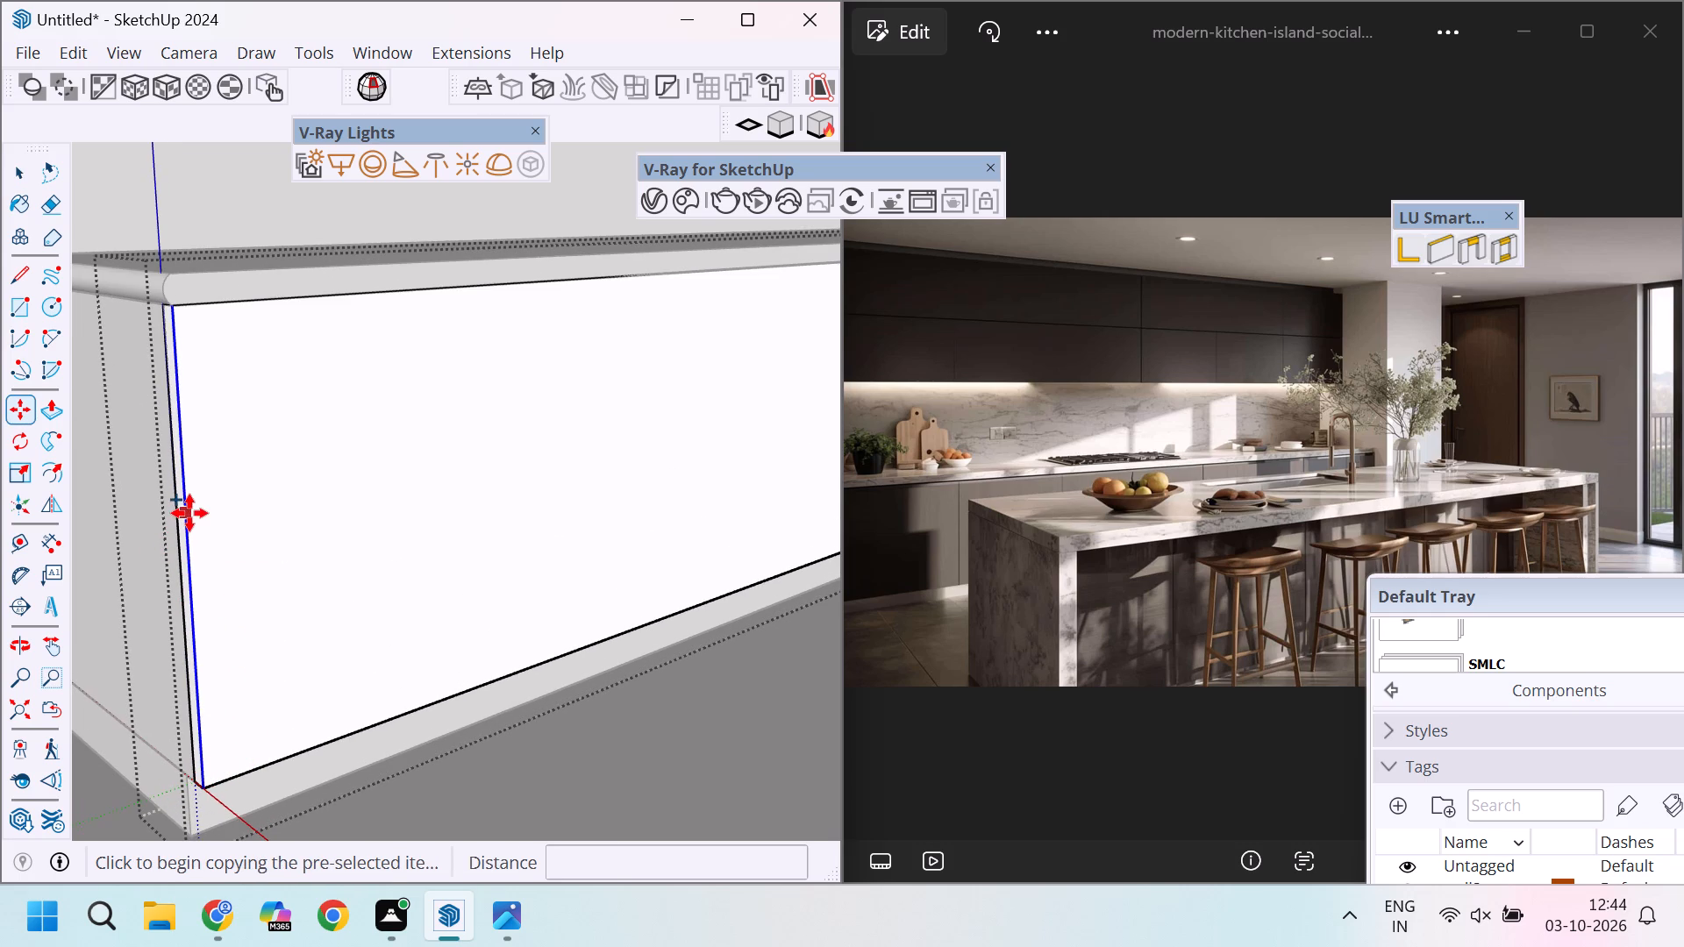
text(2')
key(Return)
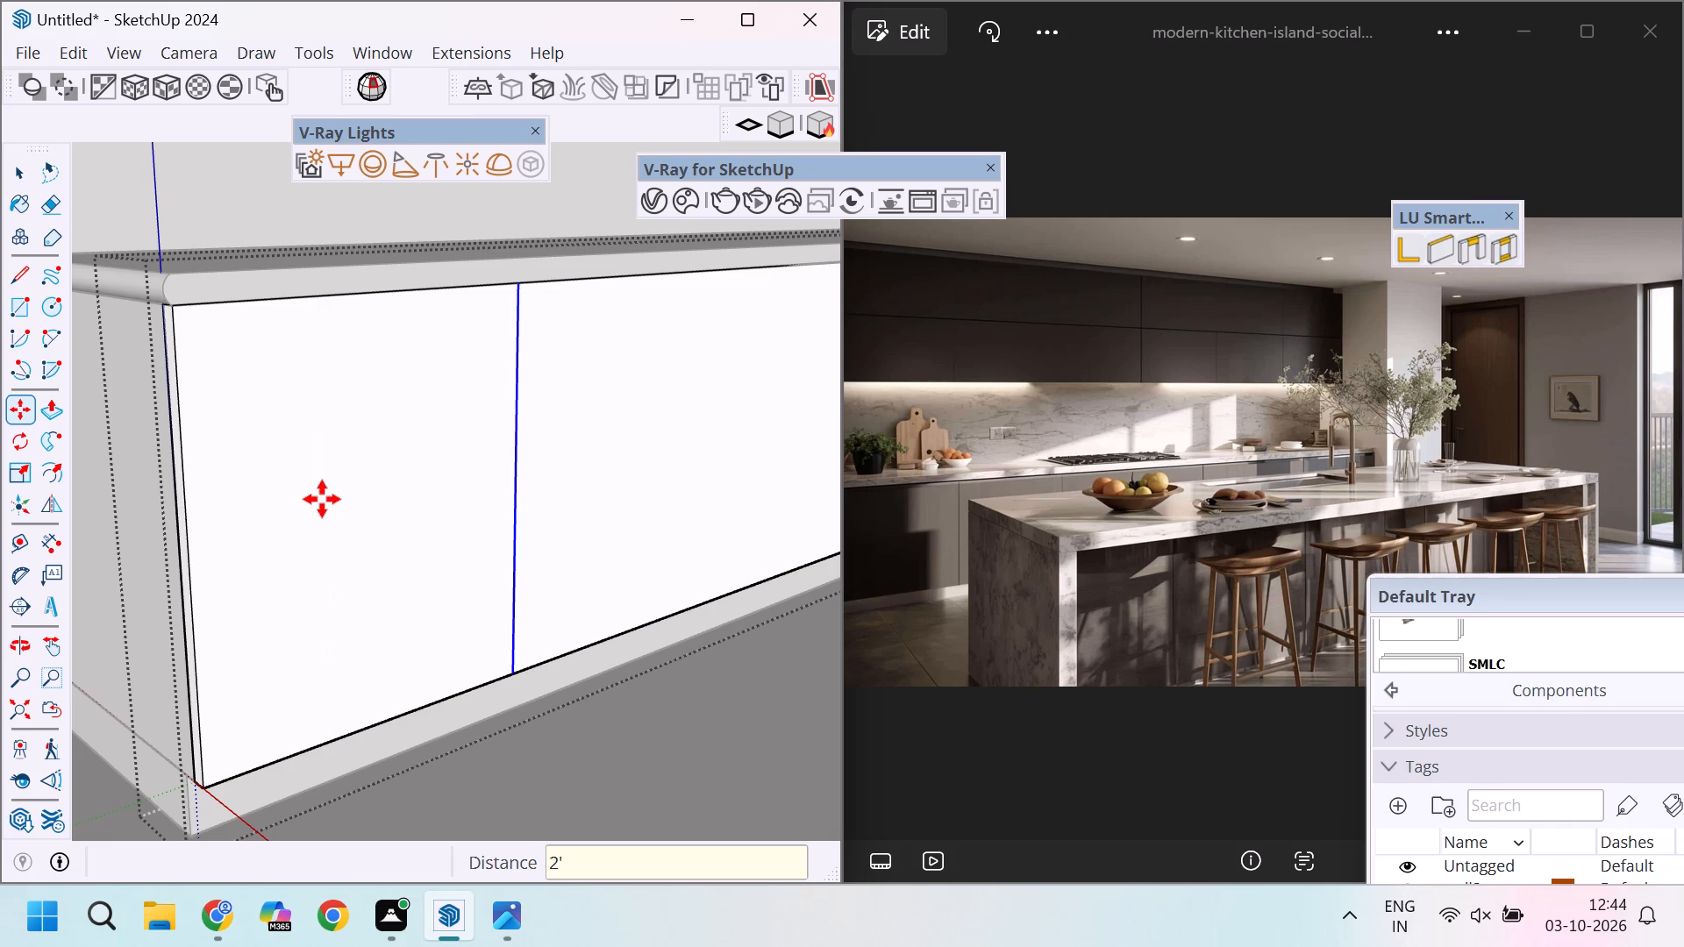
Copy the new vertical division line 1' back toward the panel's near end.
scroll(520, 455, up, 4)
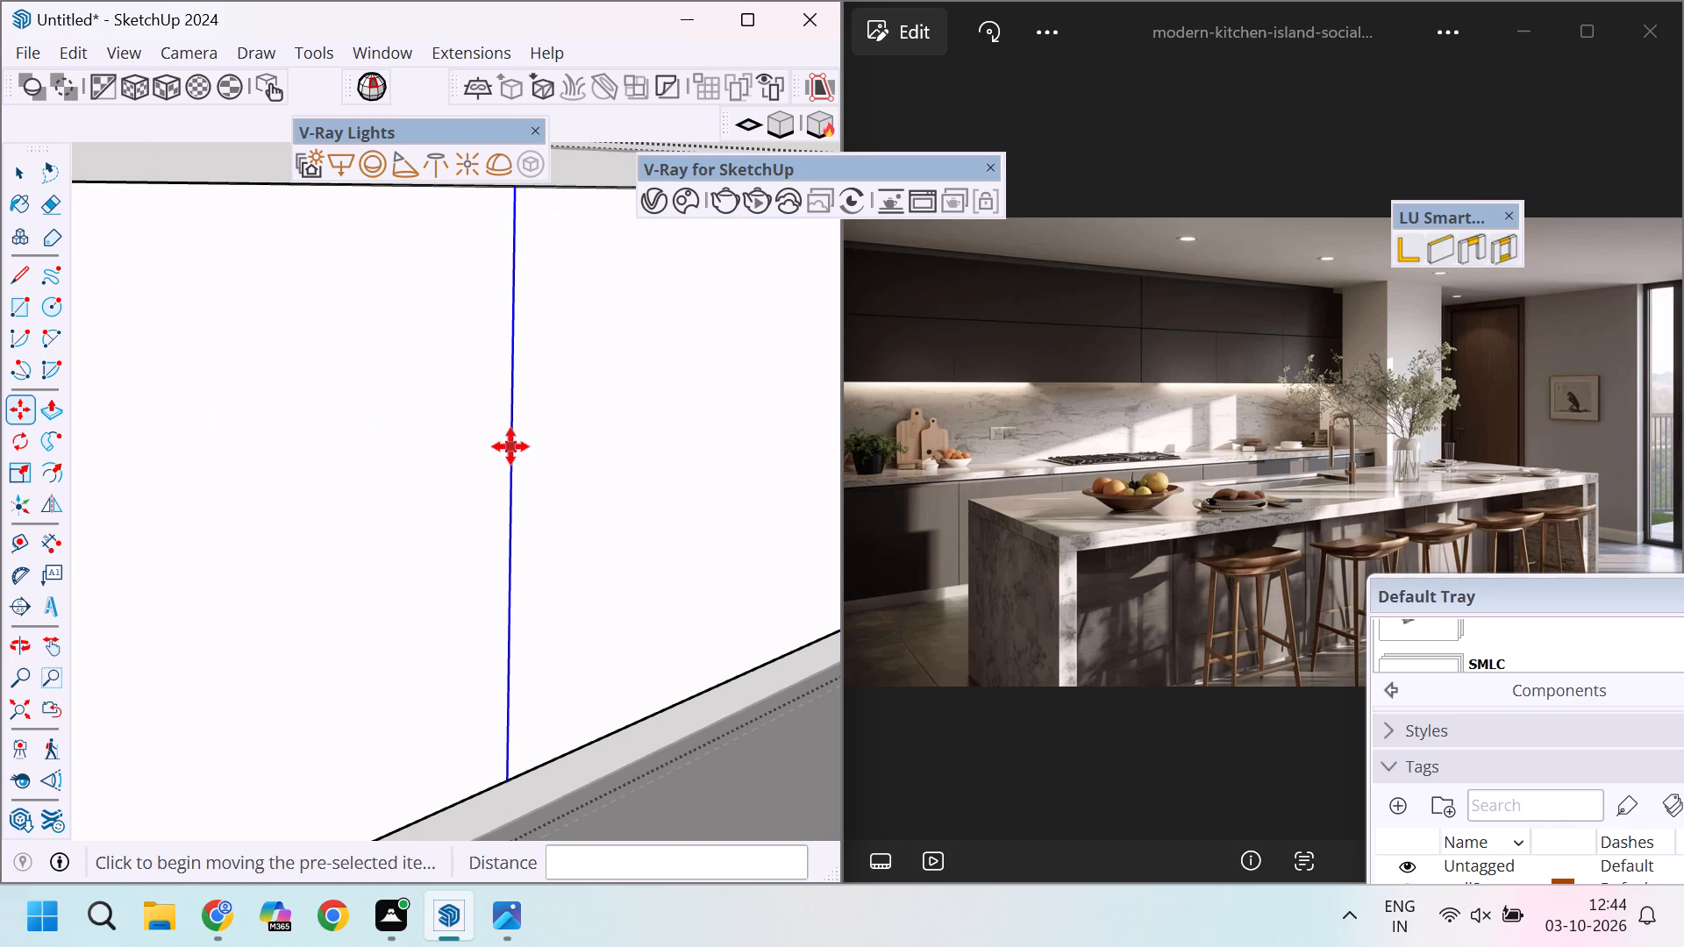
click(509, 510)
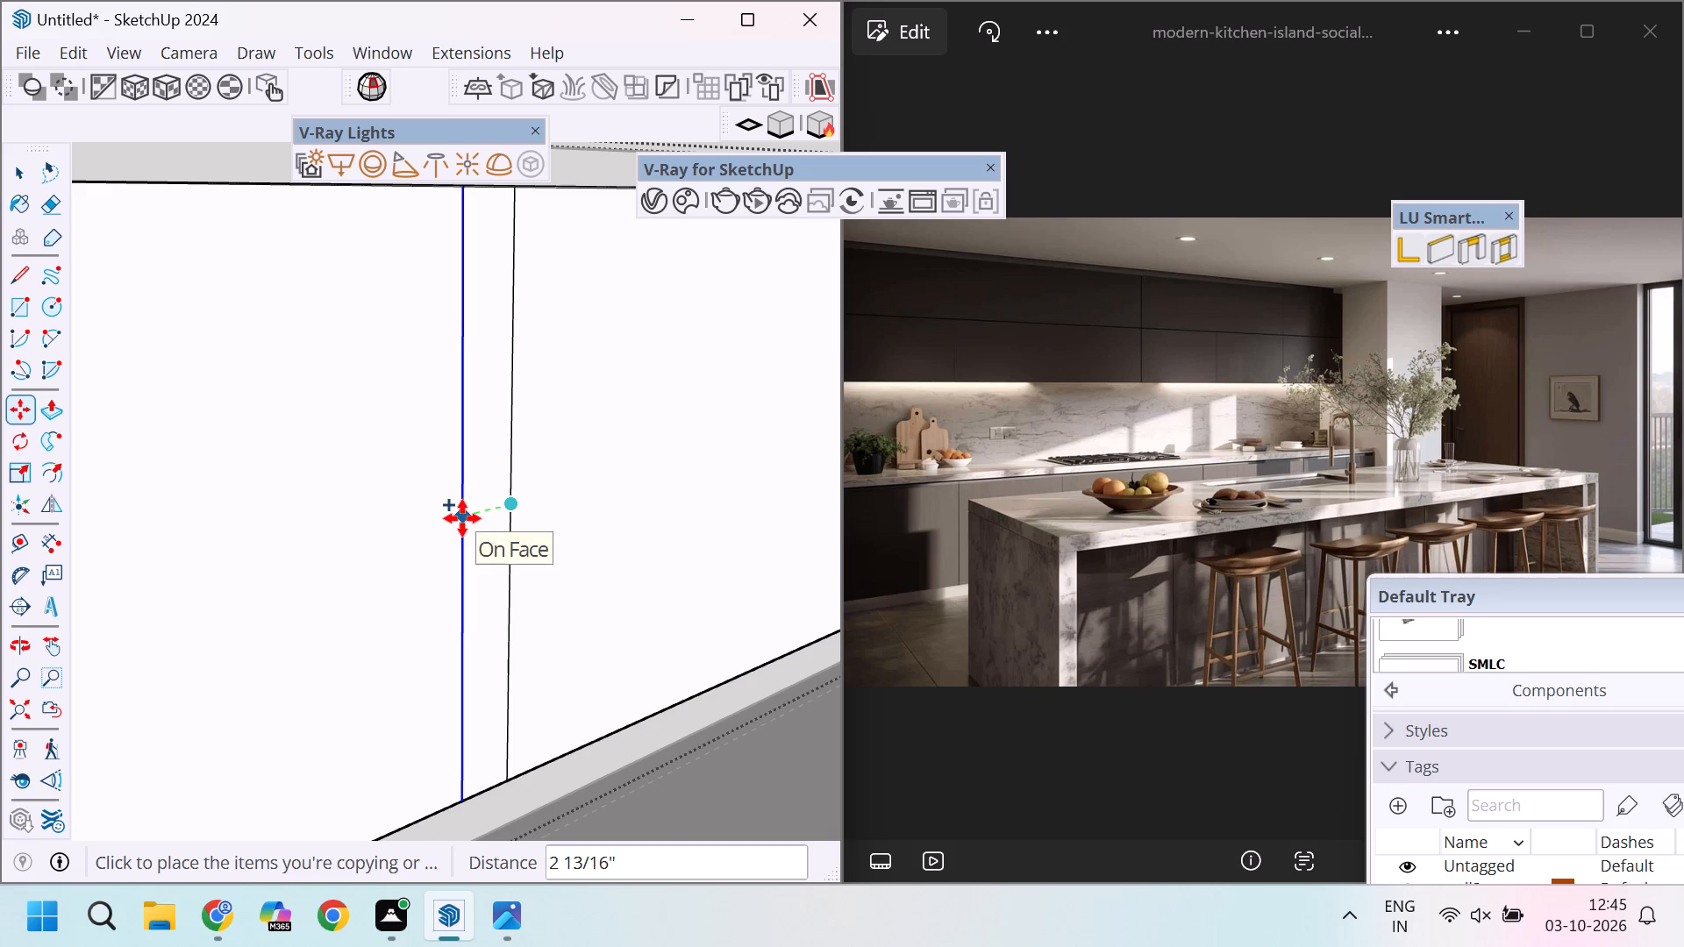
key(1)
key(apostrophe)
key(Return)
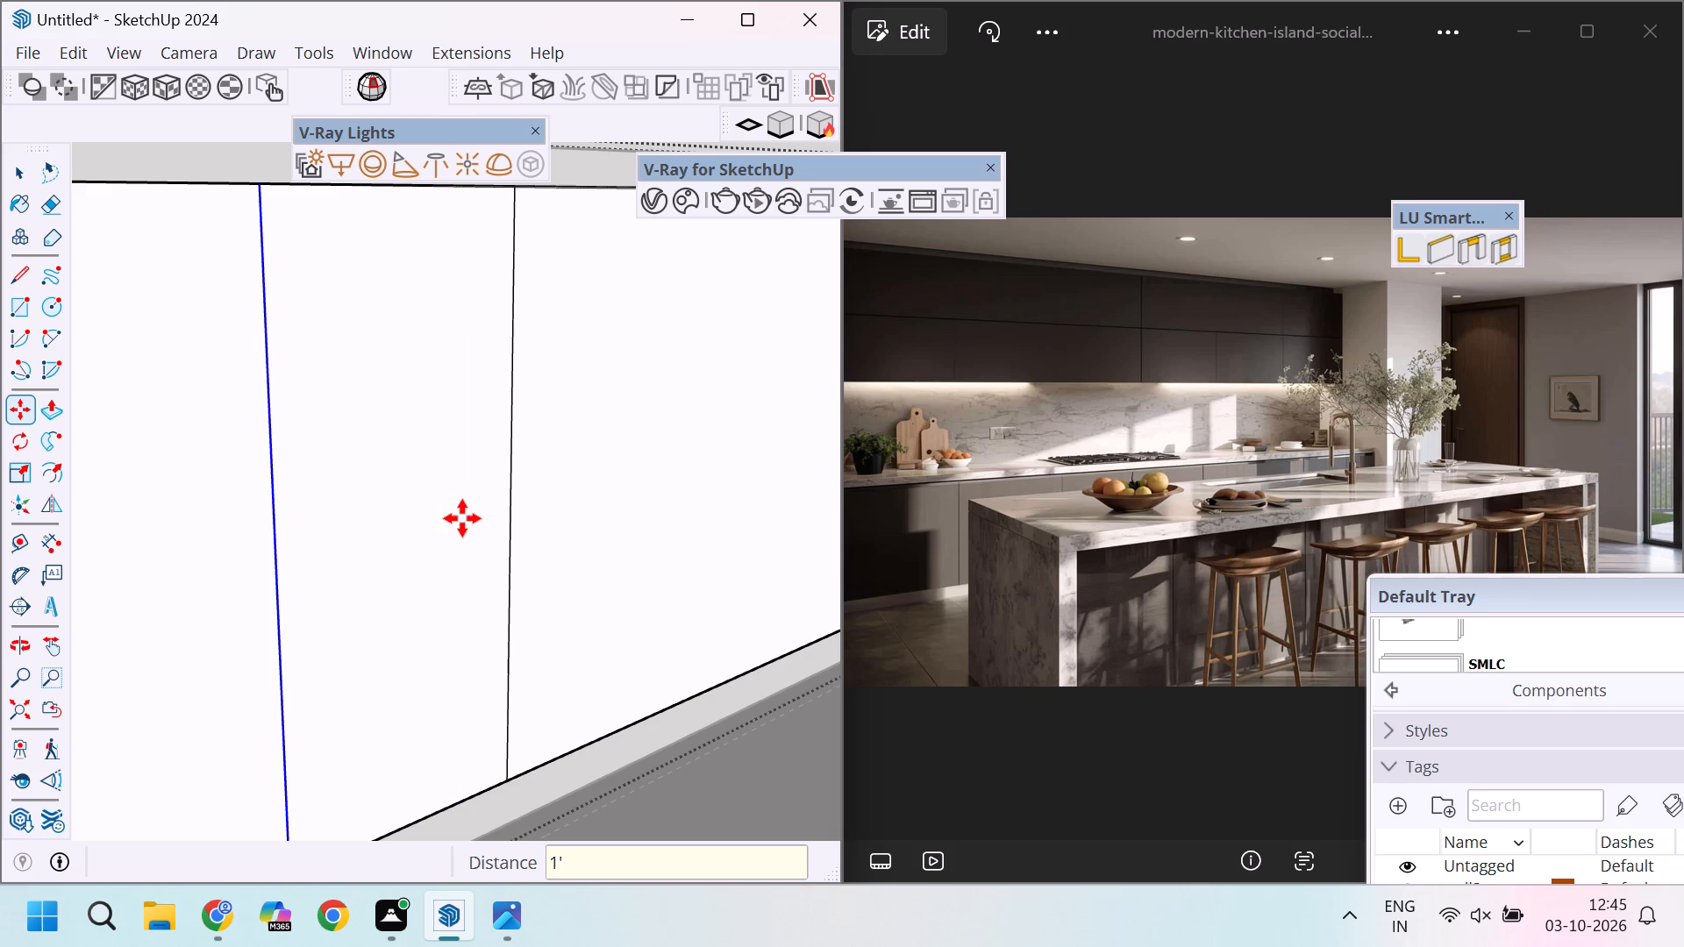
scroll(462, 518, down, 7)
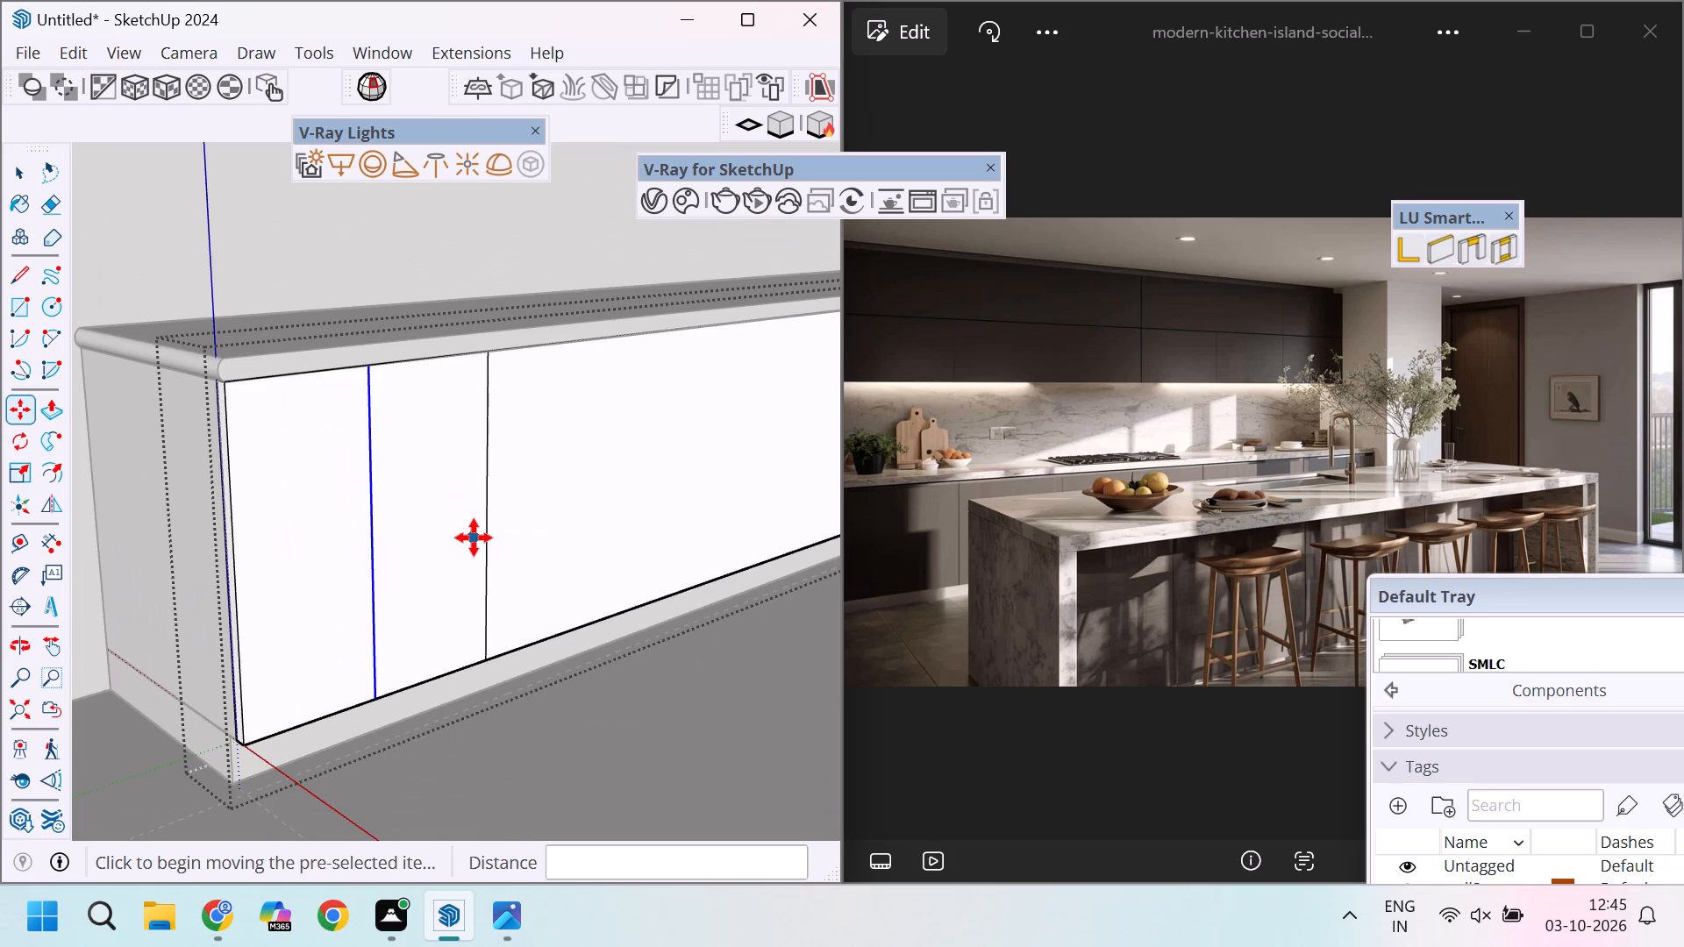
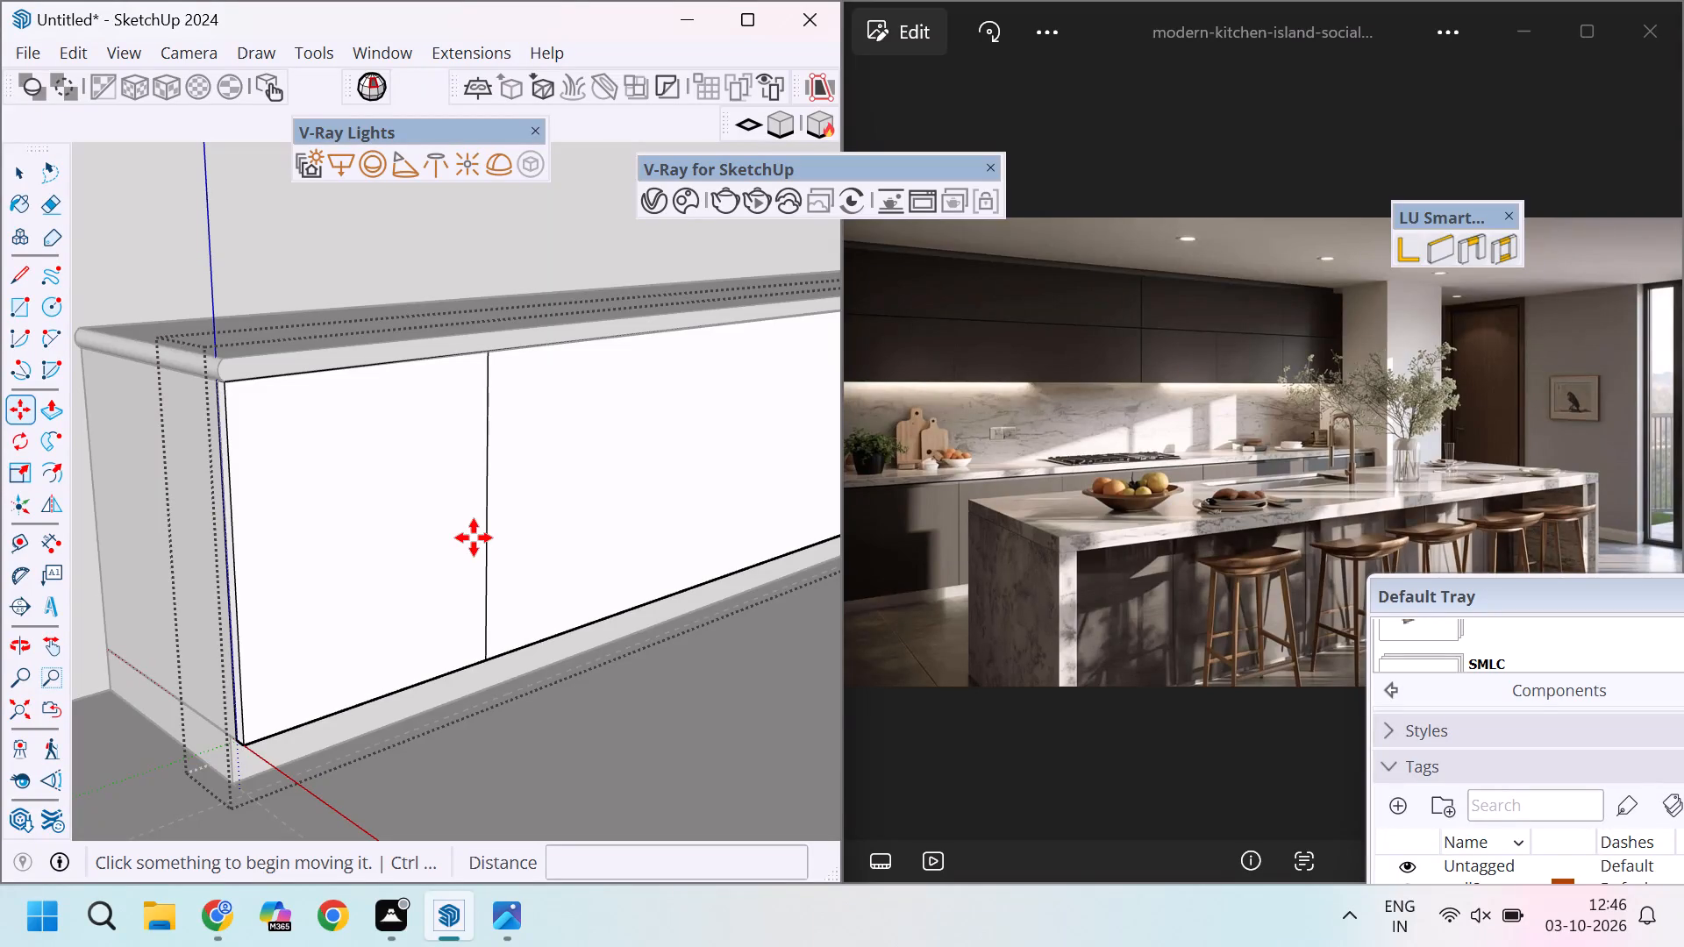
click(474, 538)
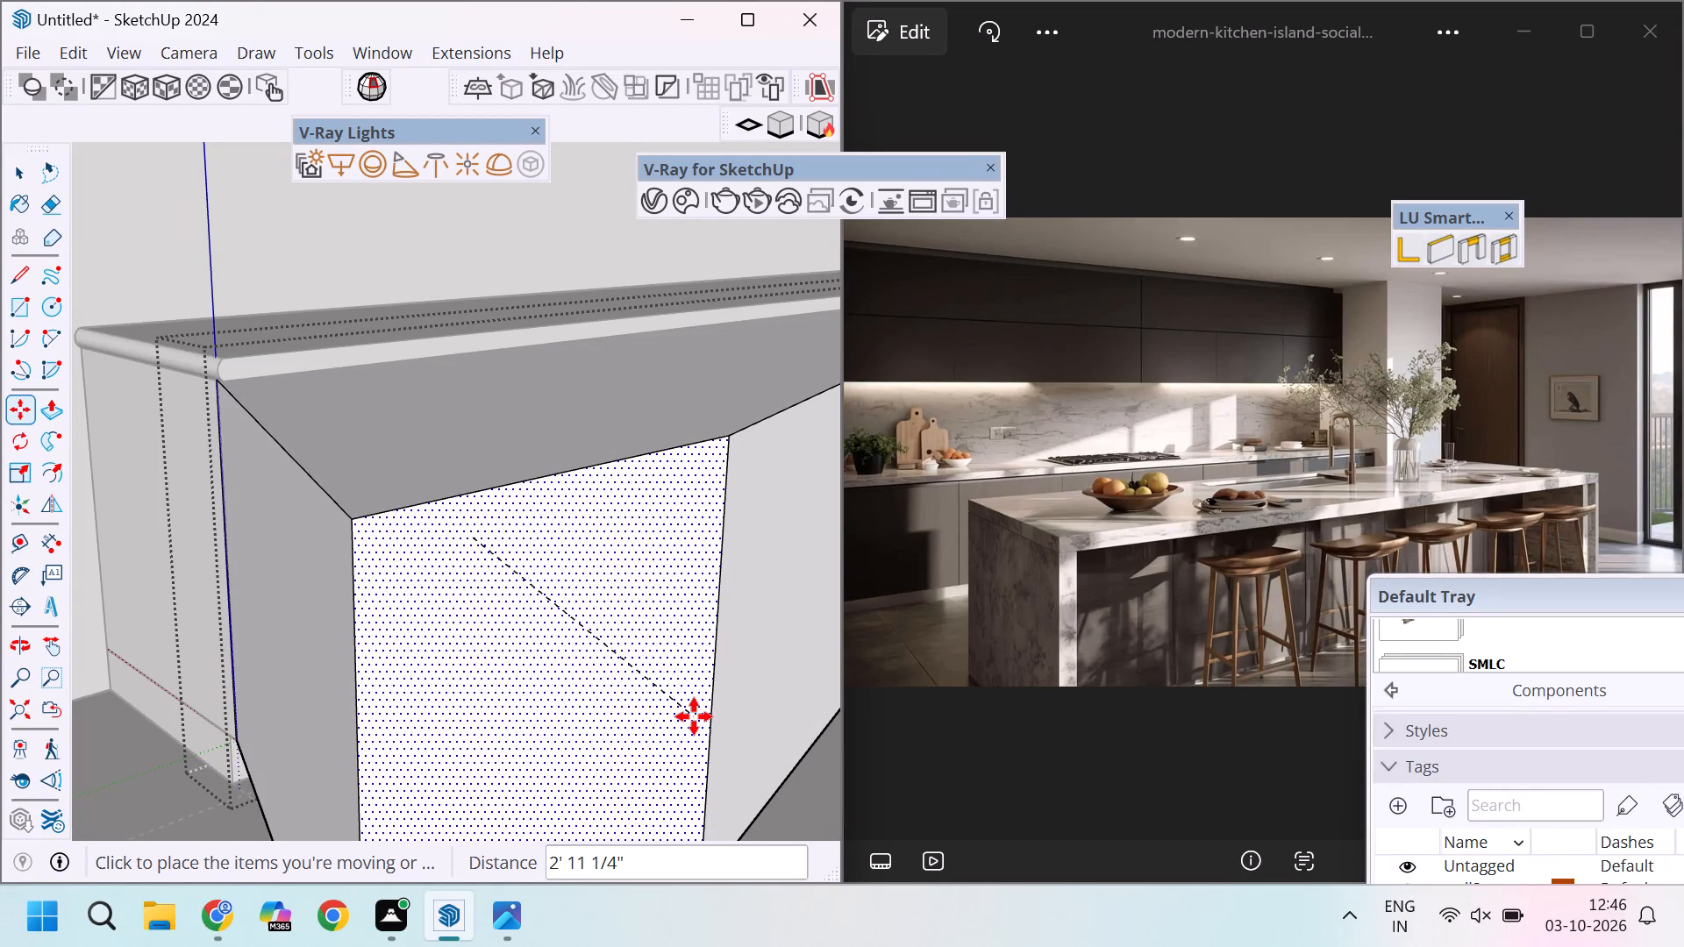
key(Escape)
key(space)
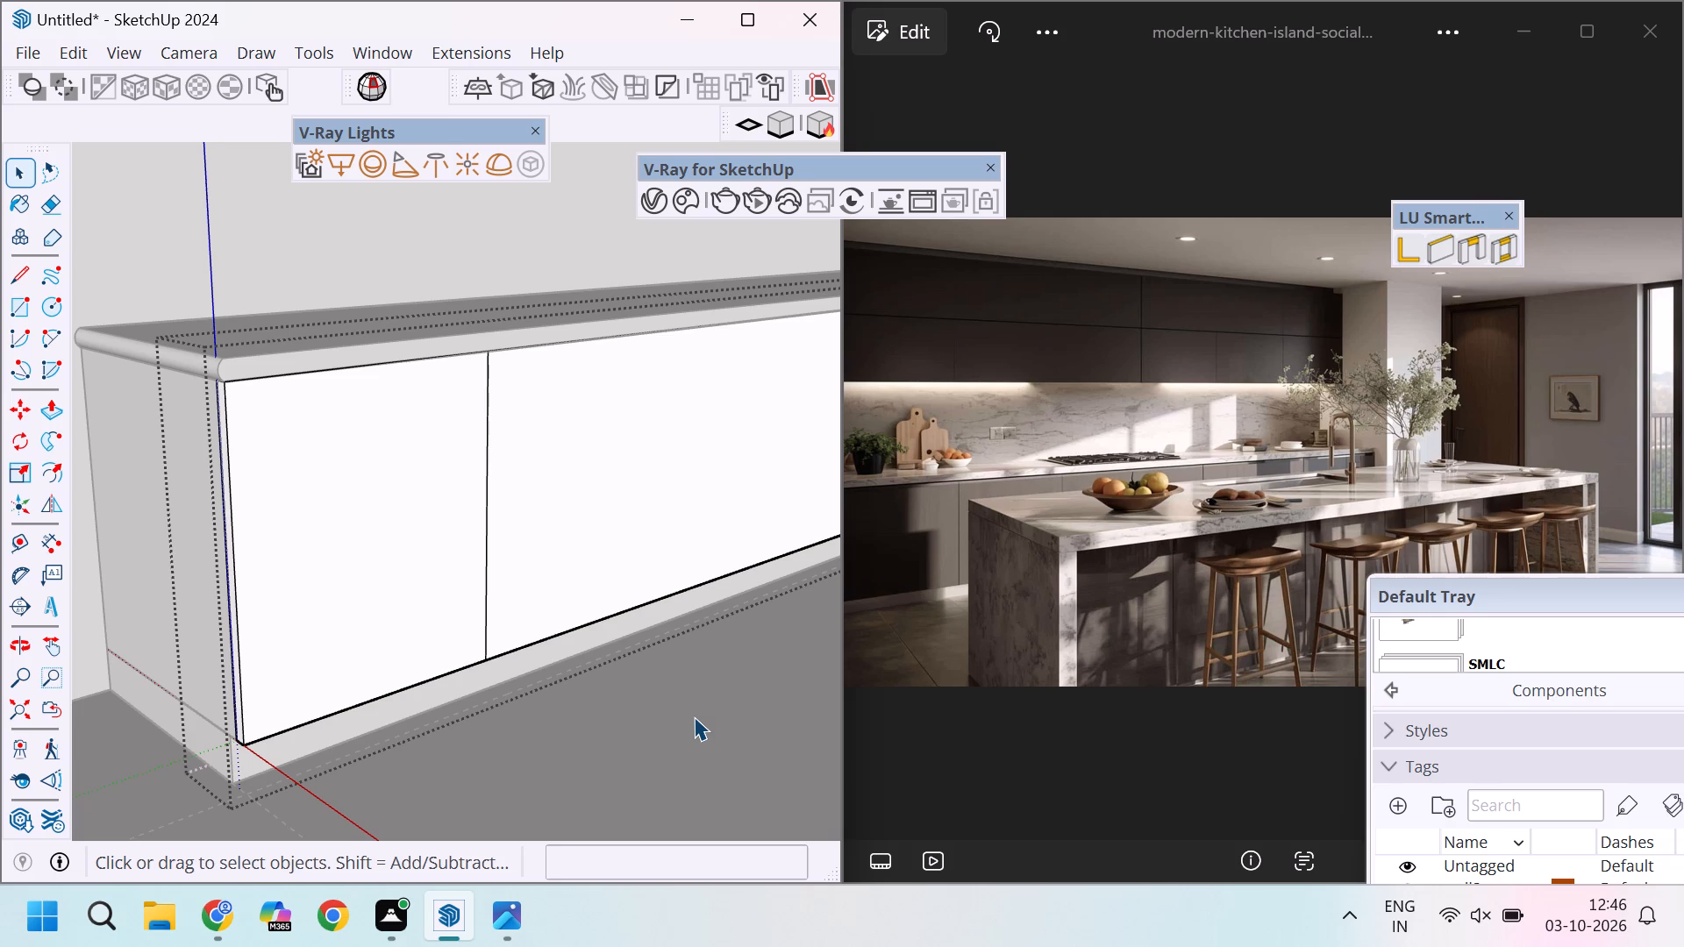
Copy the front panel's vertical division line 2 mm along the face toward the panel's near end.
scroll(495, 517, up, 5)
click(483, 487)
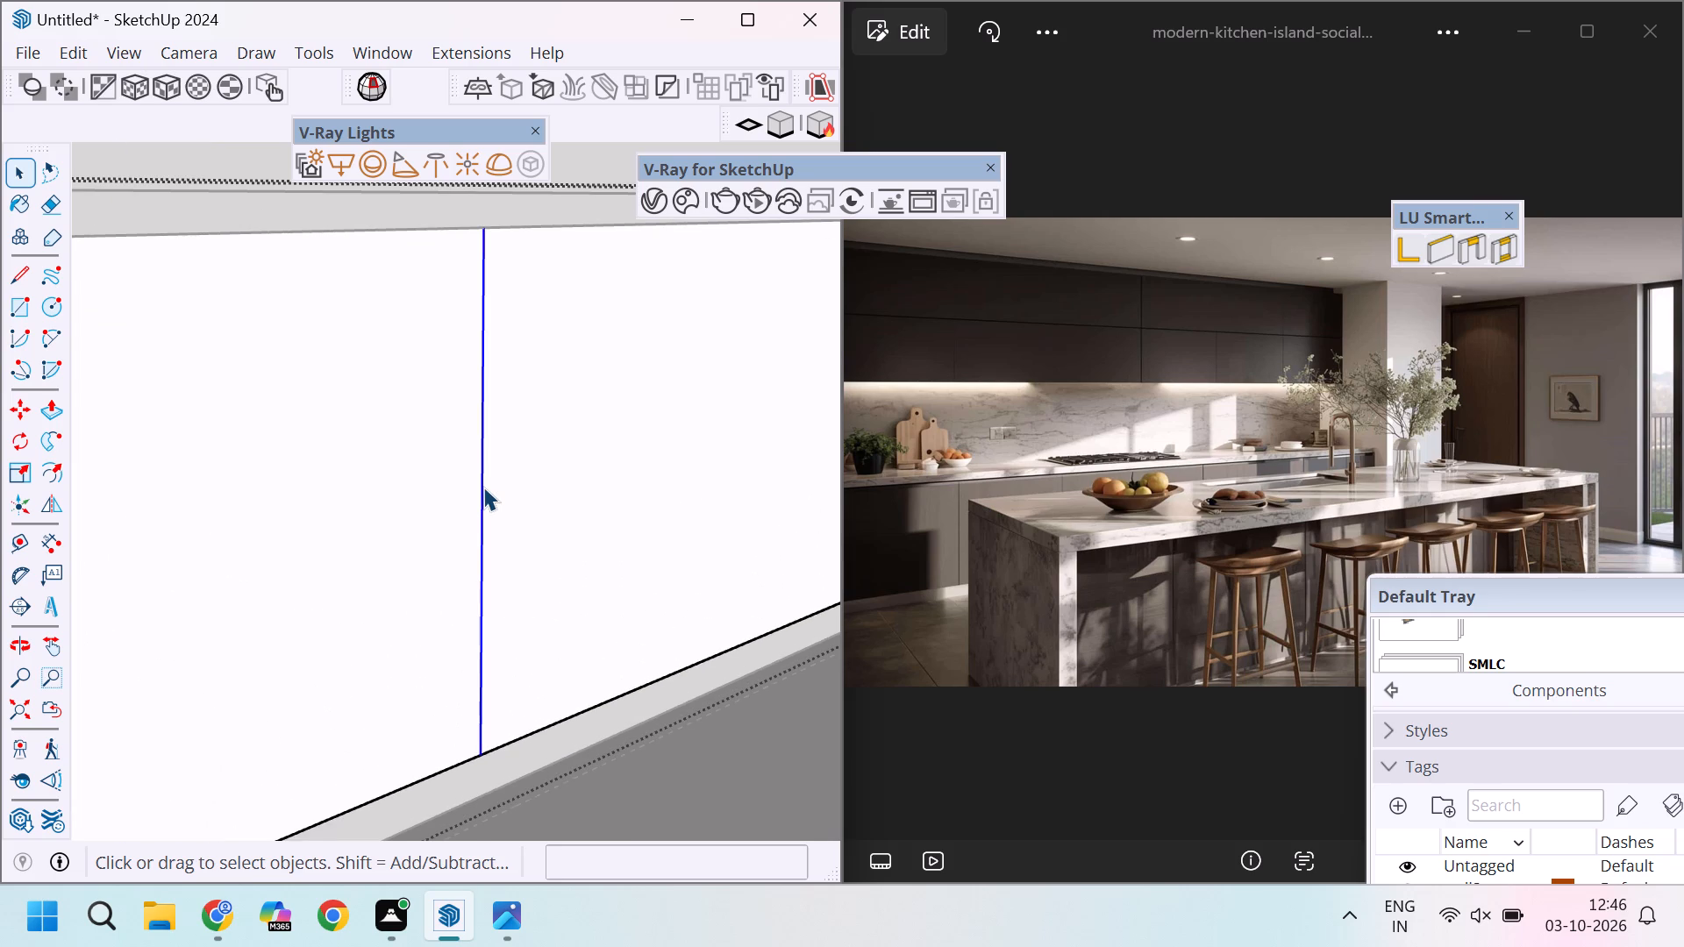
scroll(483, 487, down, 3)
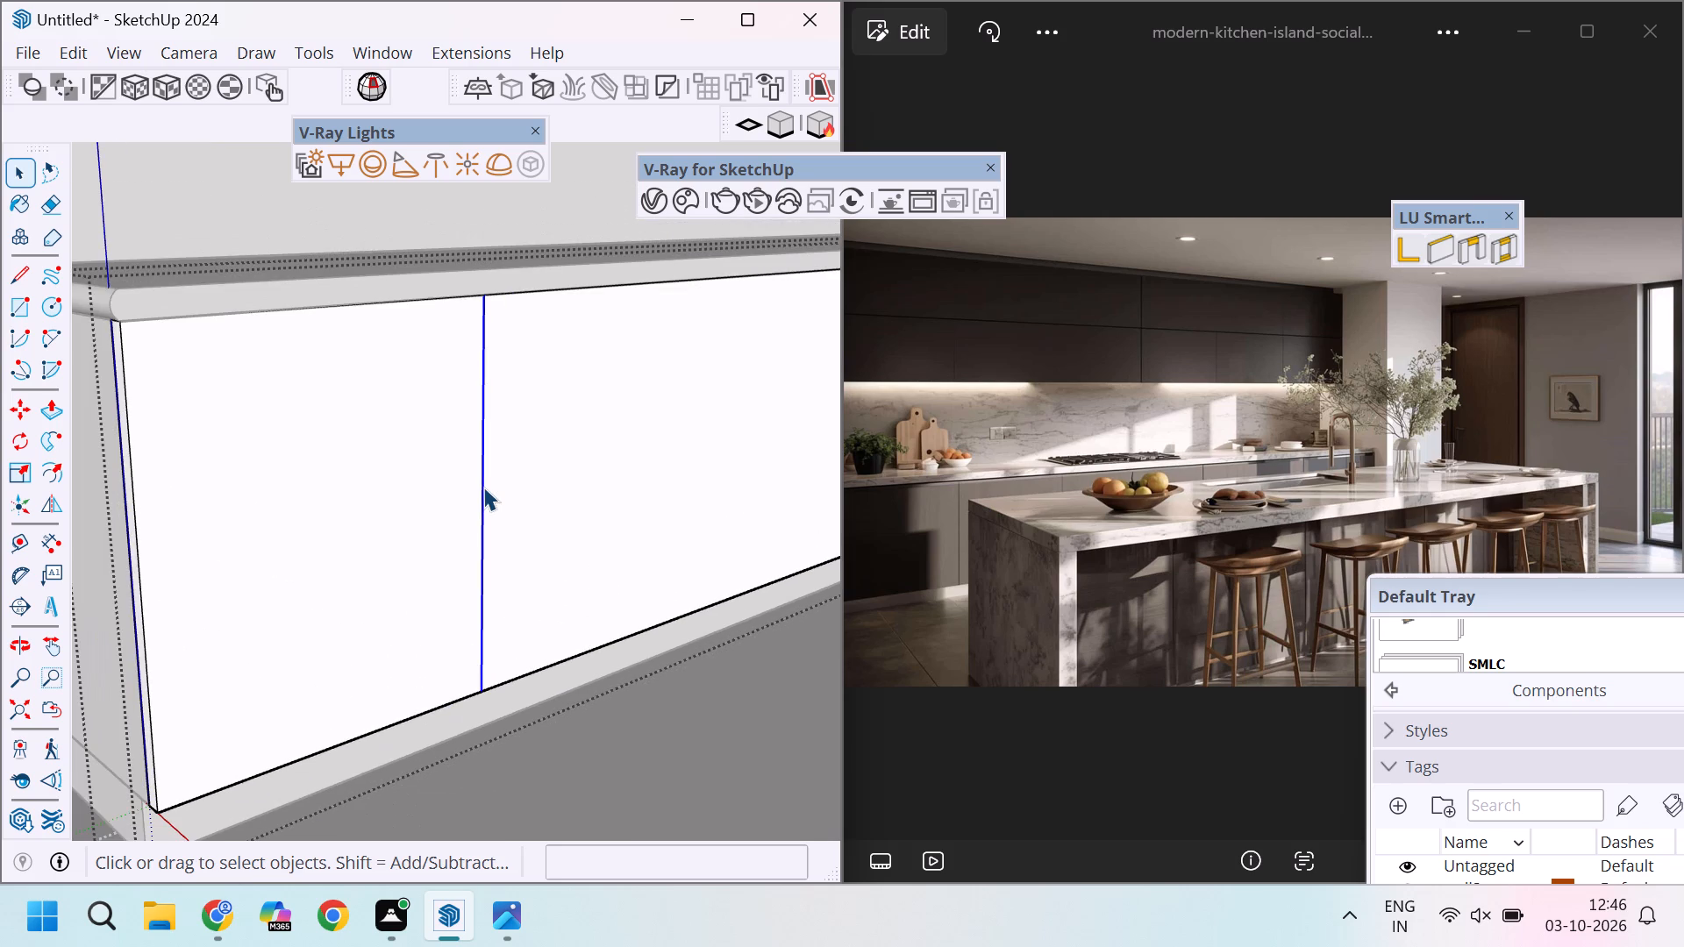
scroll(483, 487, up, 2)
key(m)
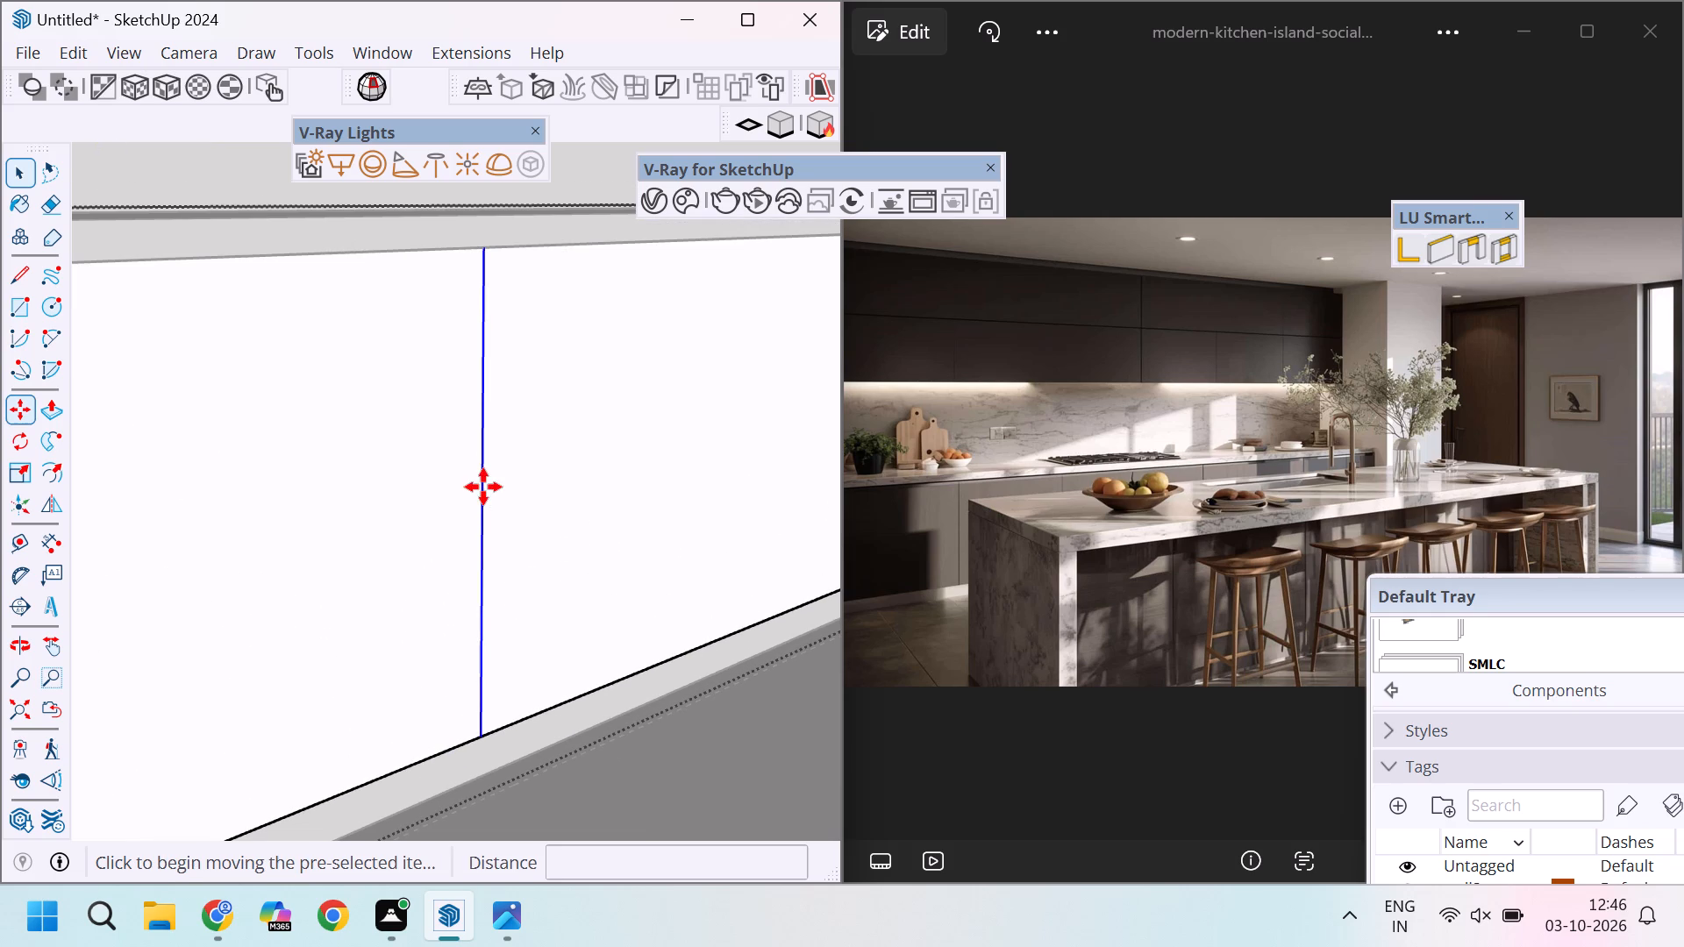
scroll(503, 495, down, 1)
click(485, 502)
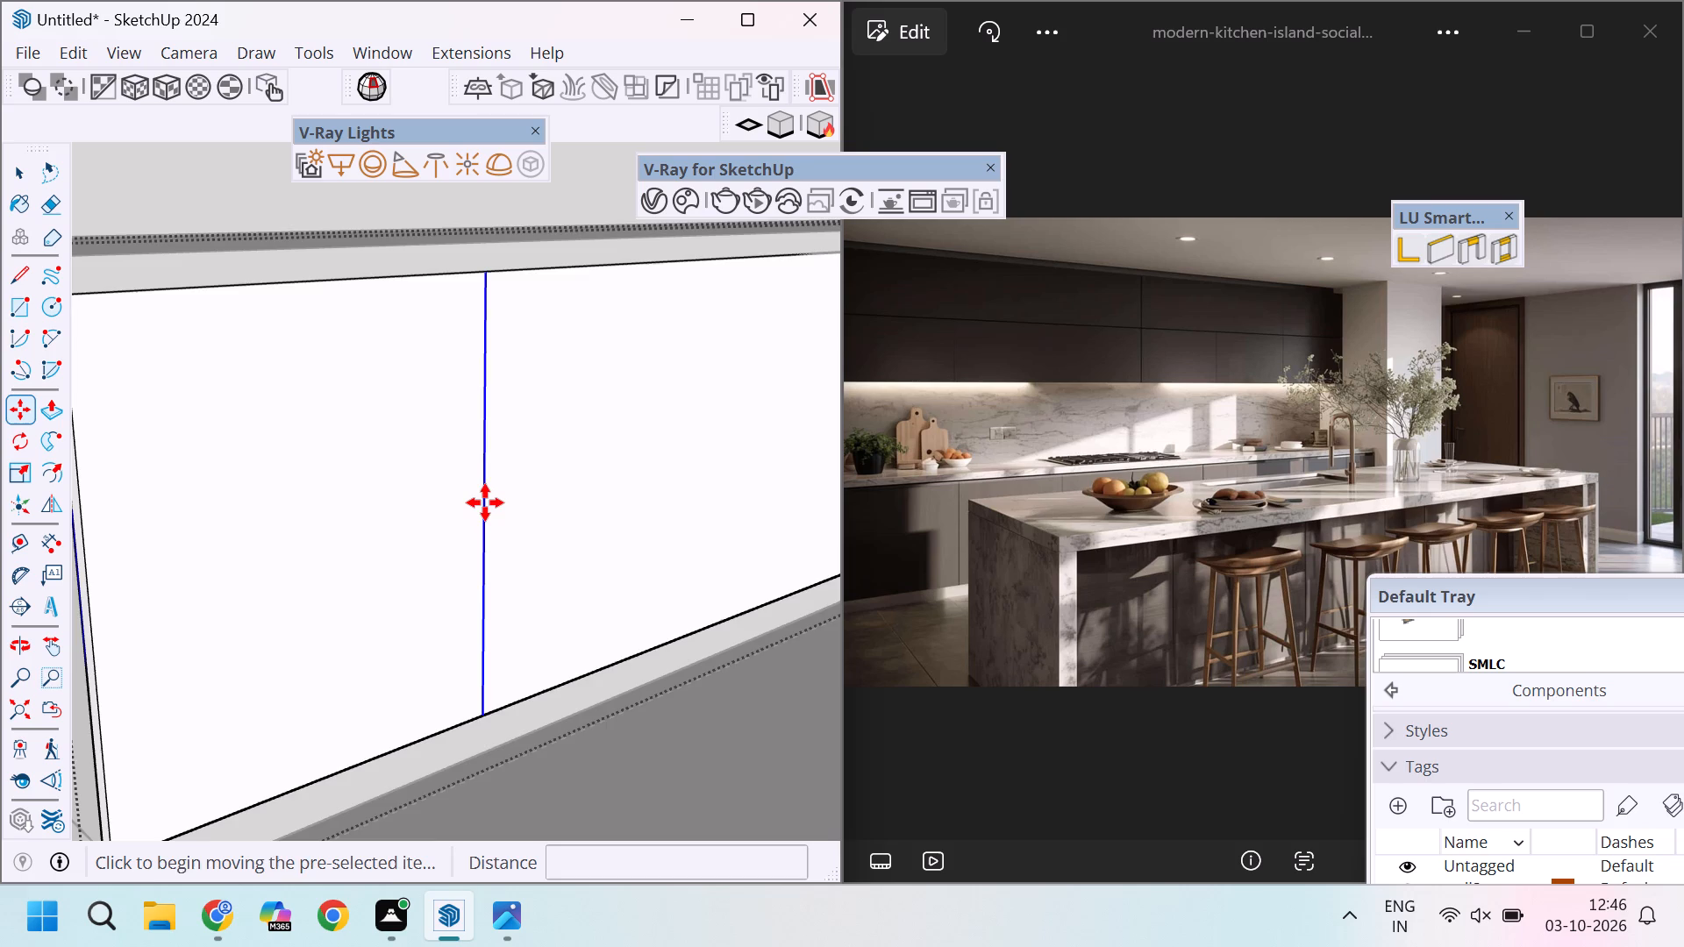
scroll(473, 503, up, 4)
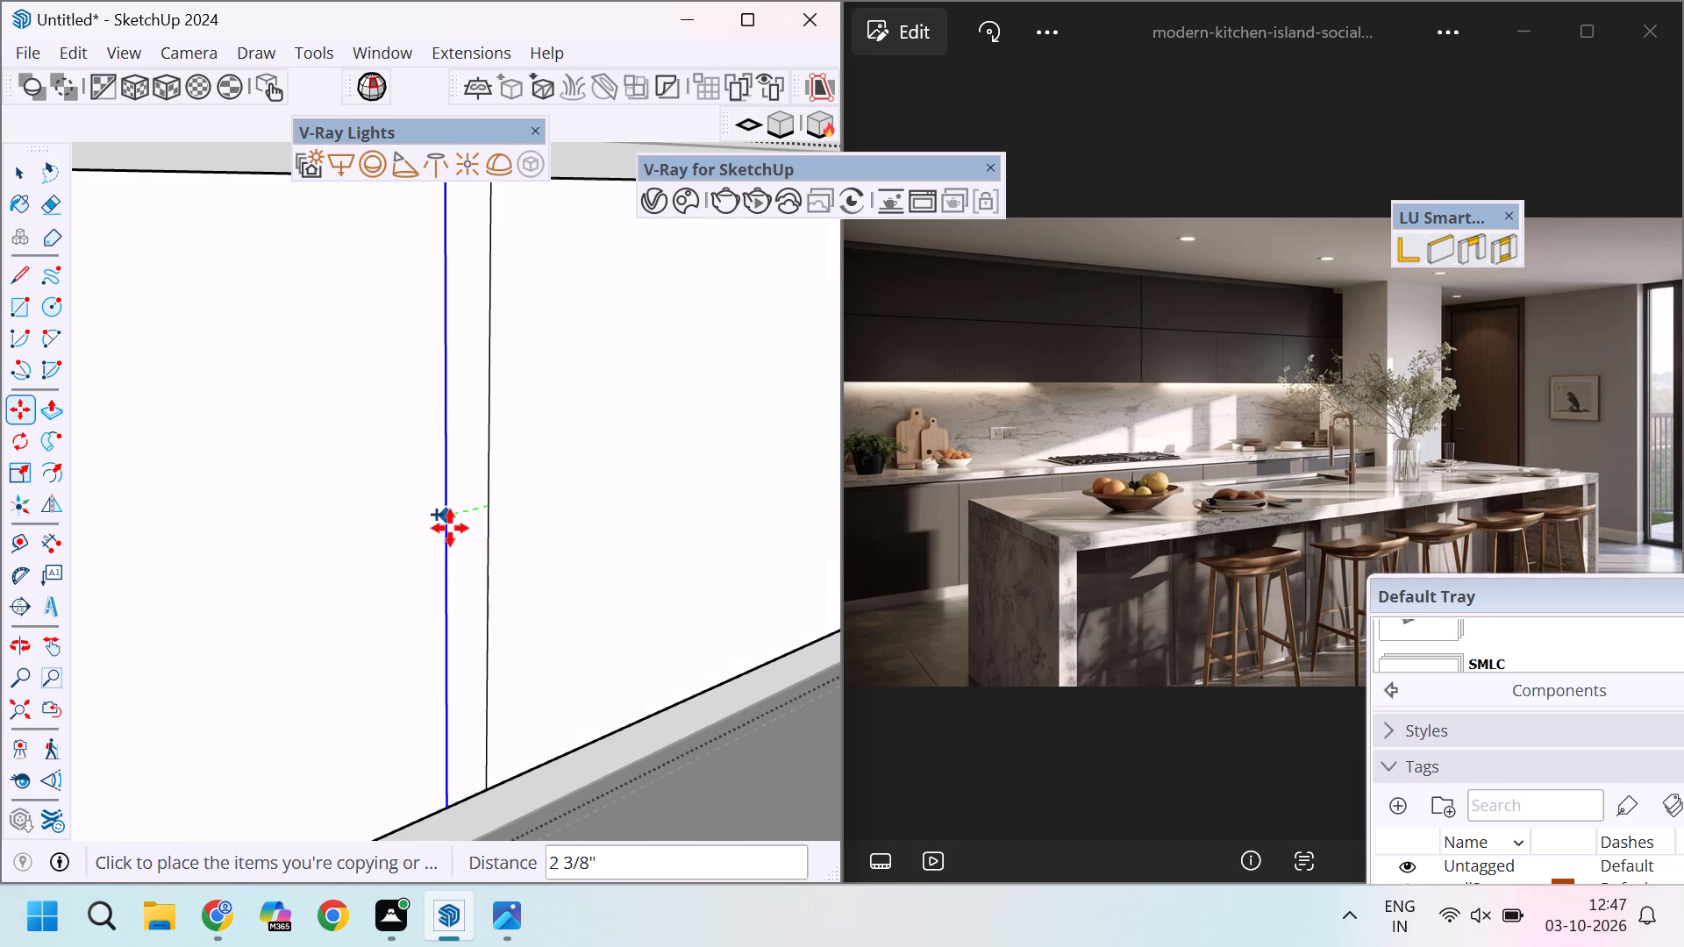
text(2mm)
key(Return)
Copy the new offset line 4 mm along the green axis toward the panel's far end, past the original division line.
scroll(450, 528, up, 8)
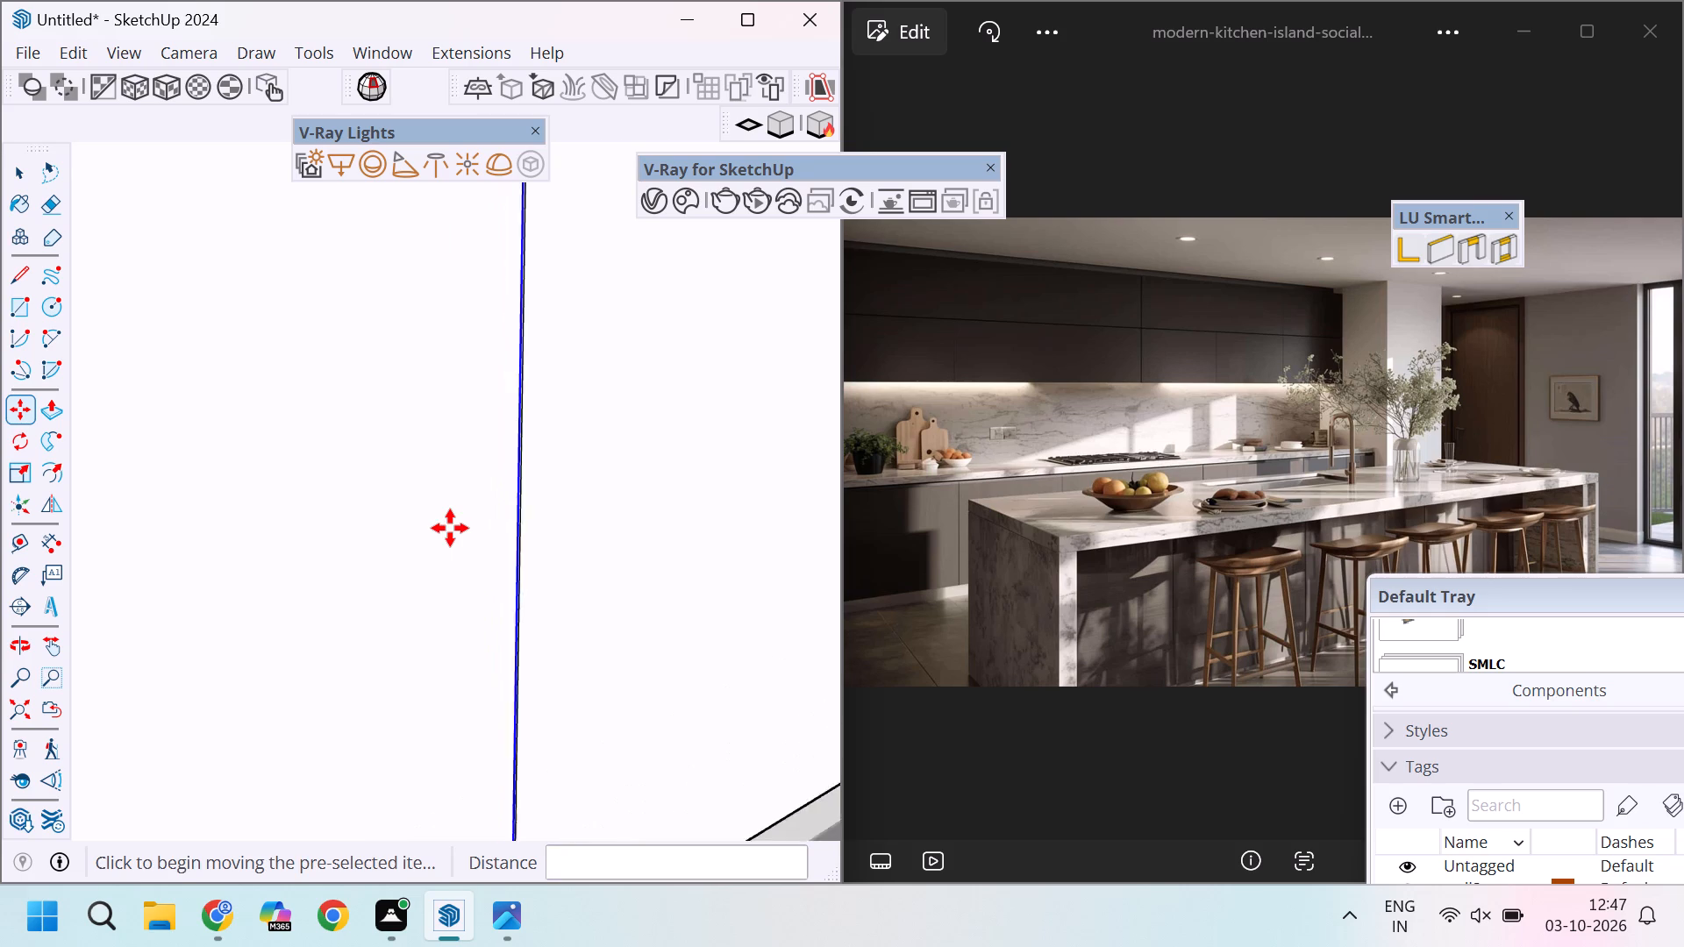
scroll(450, 528, up, 15)
scroll(526, 517, up, 4)
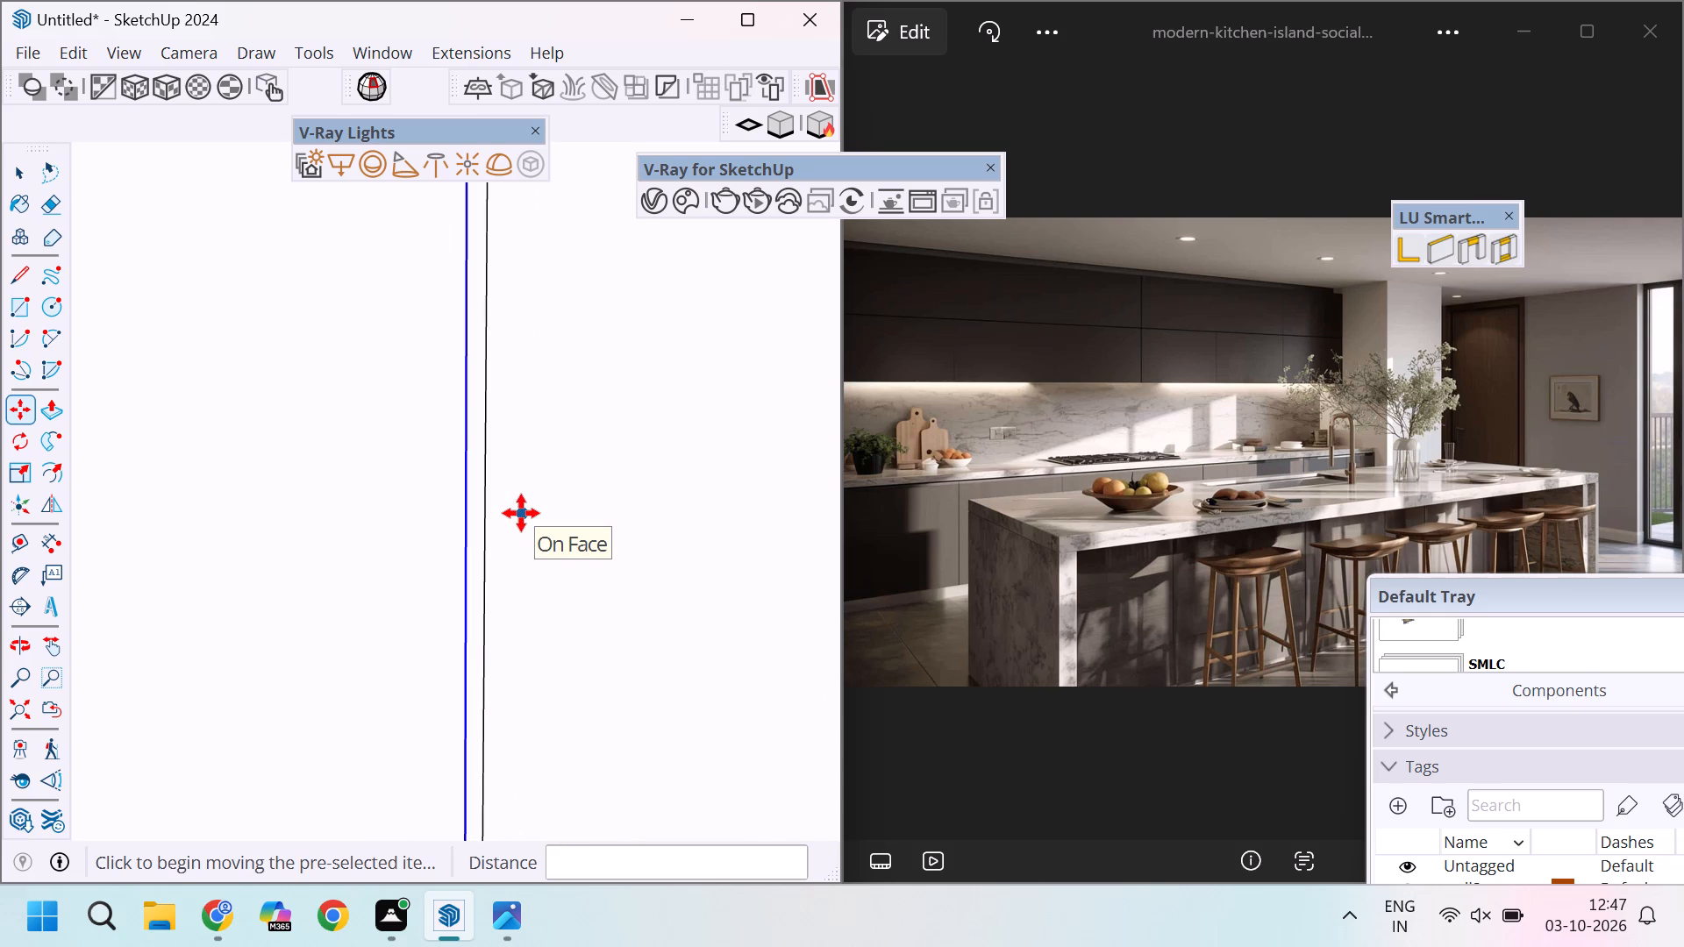
scroll(521, 513, down, 11)
scroll(521, 513, up, 1)
scroll(521, 513, down, 20)
scroll(521, 513, down, 3)
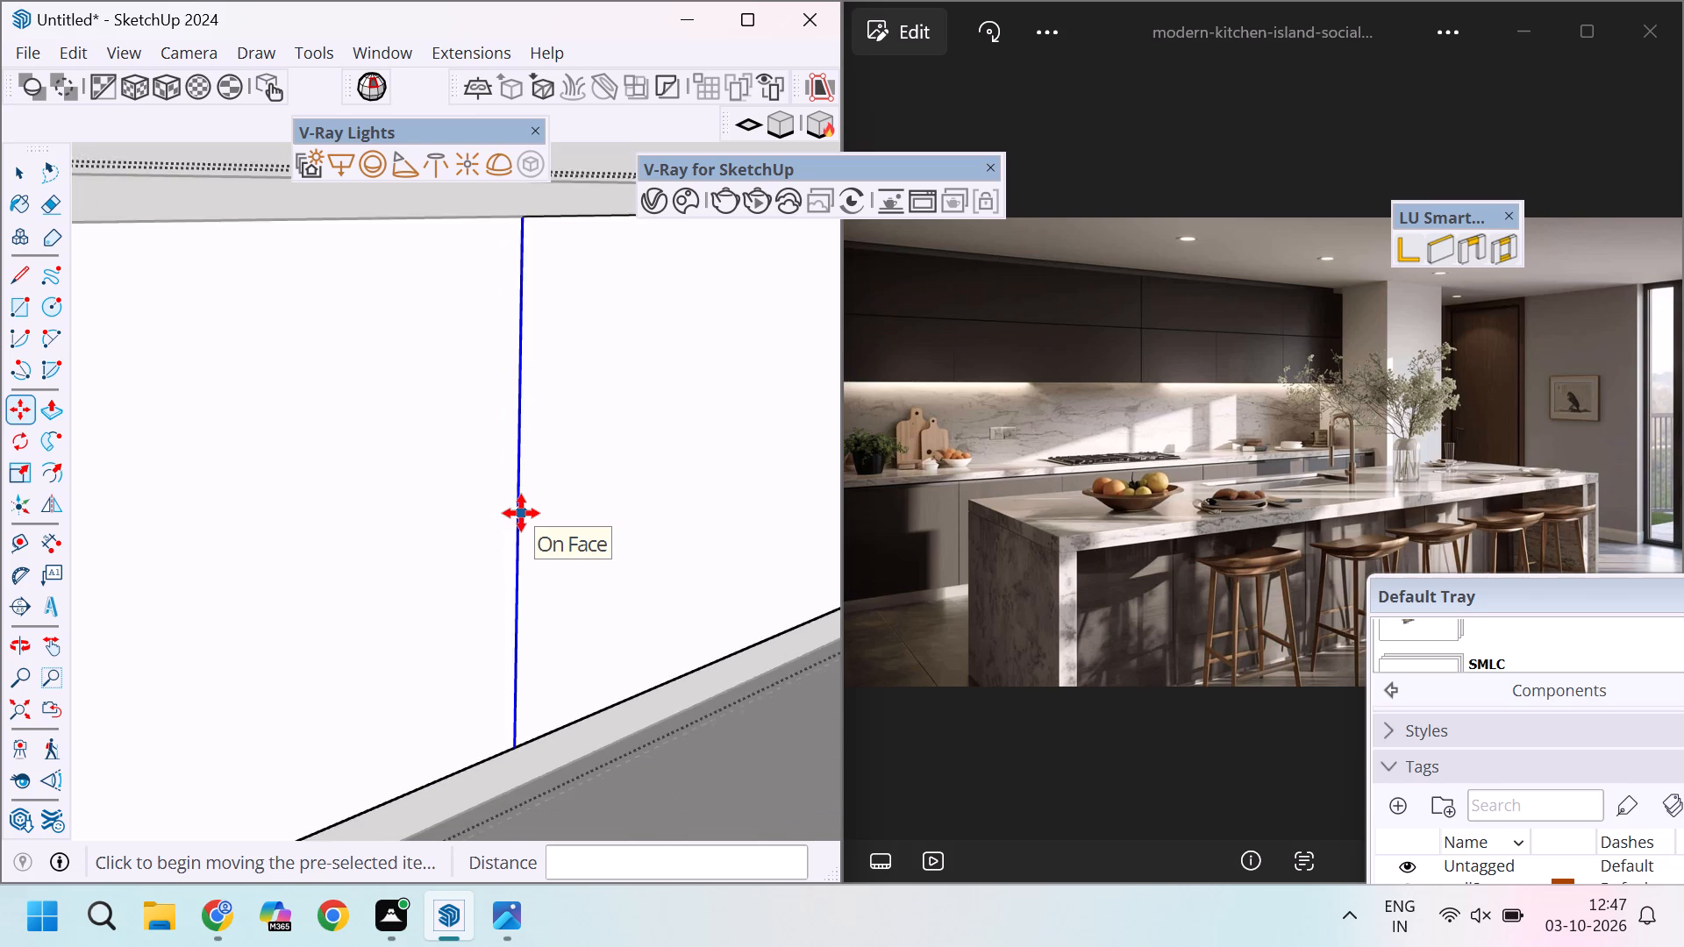
scroll(521, 513, down, 3)
scroll(544, 319, up, 2)
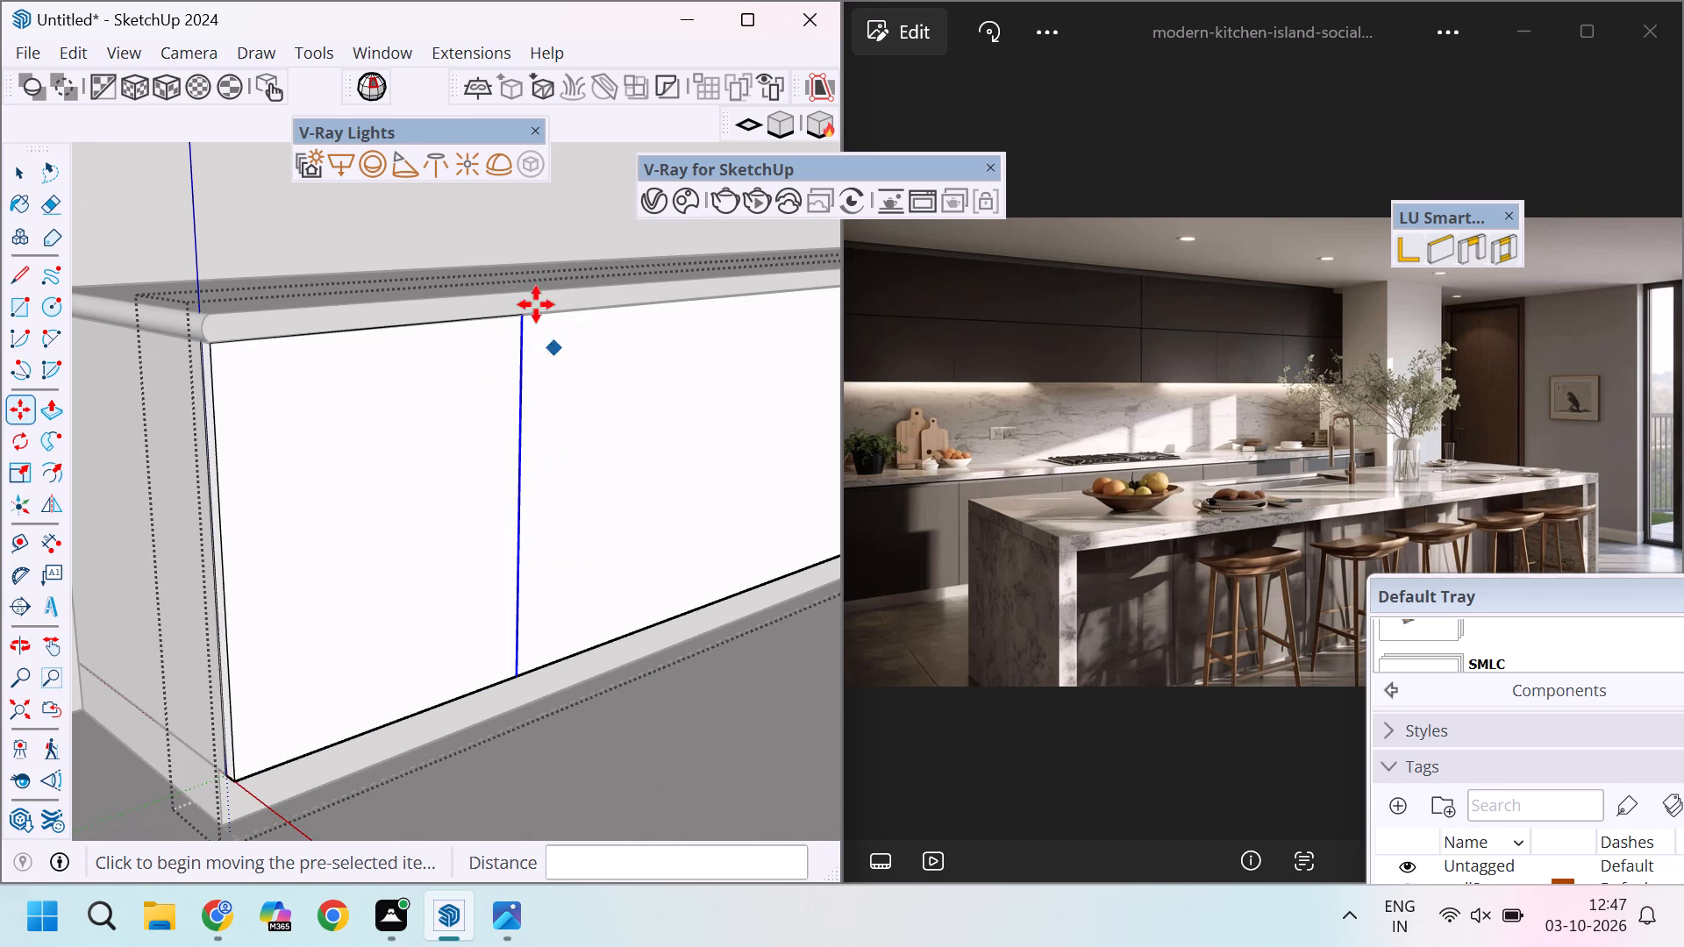
scroll(536, 304, up, 20)
scroll(536, 304, up, 6)
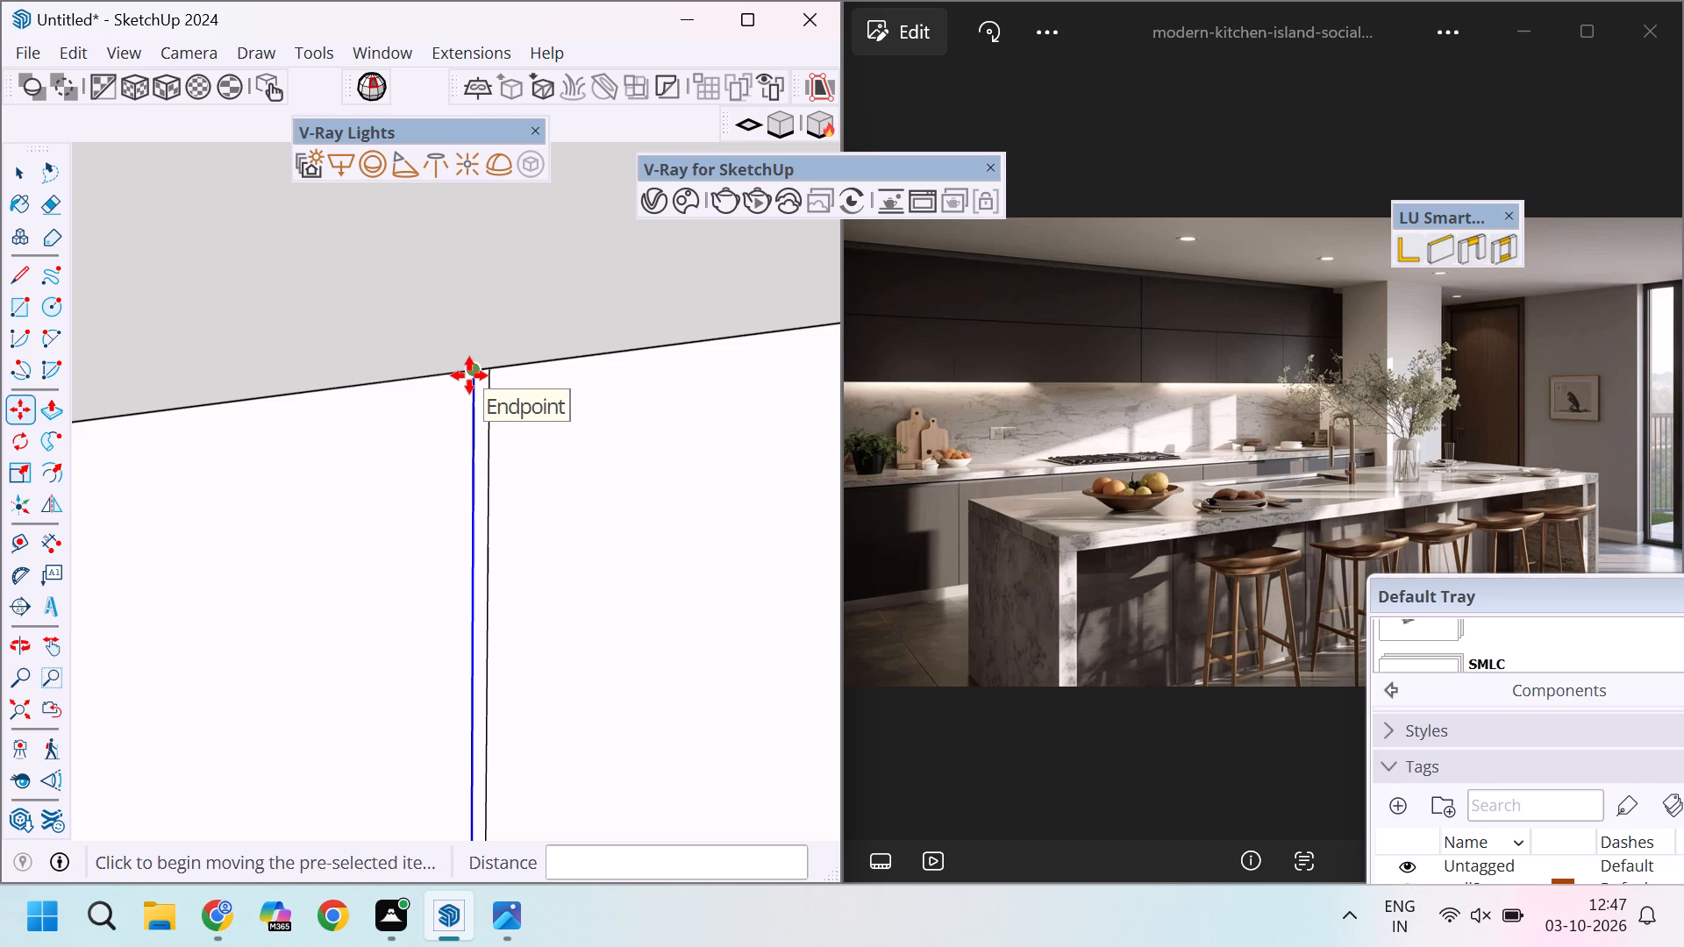
click(469, 375)
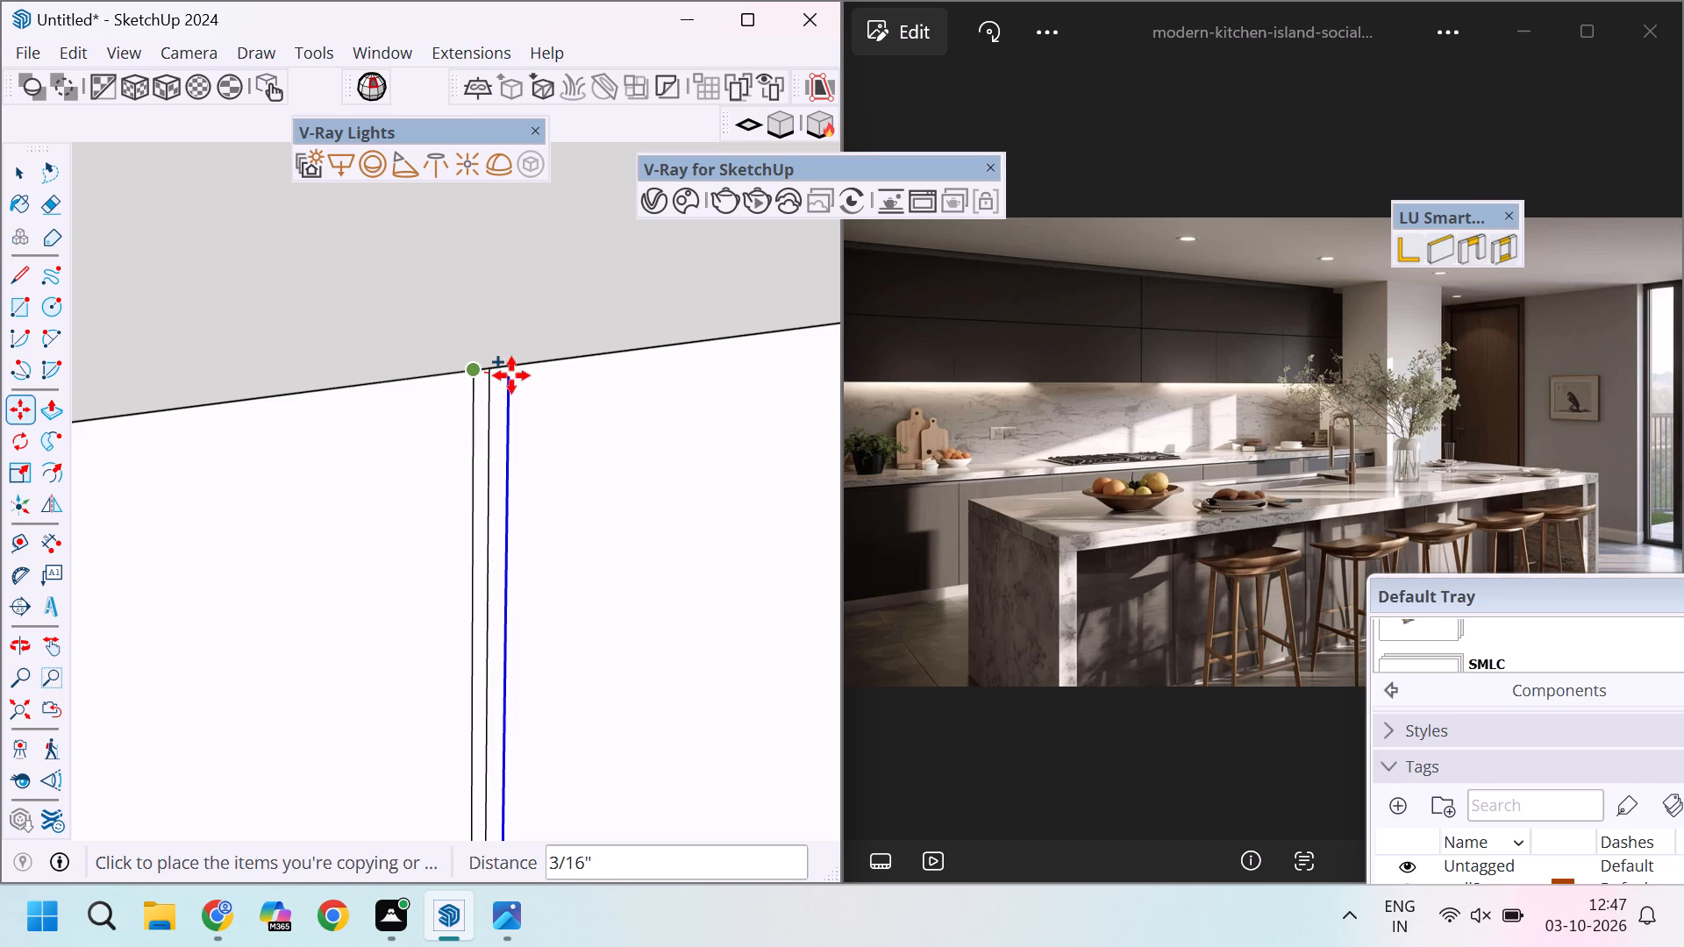
scroll(523, 367, up, 1)
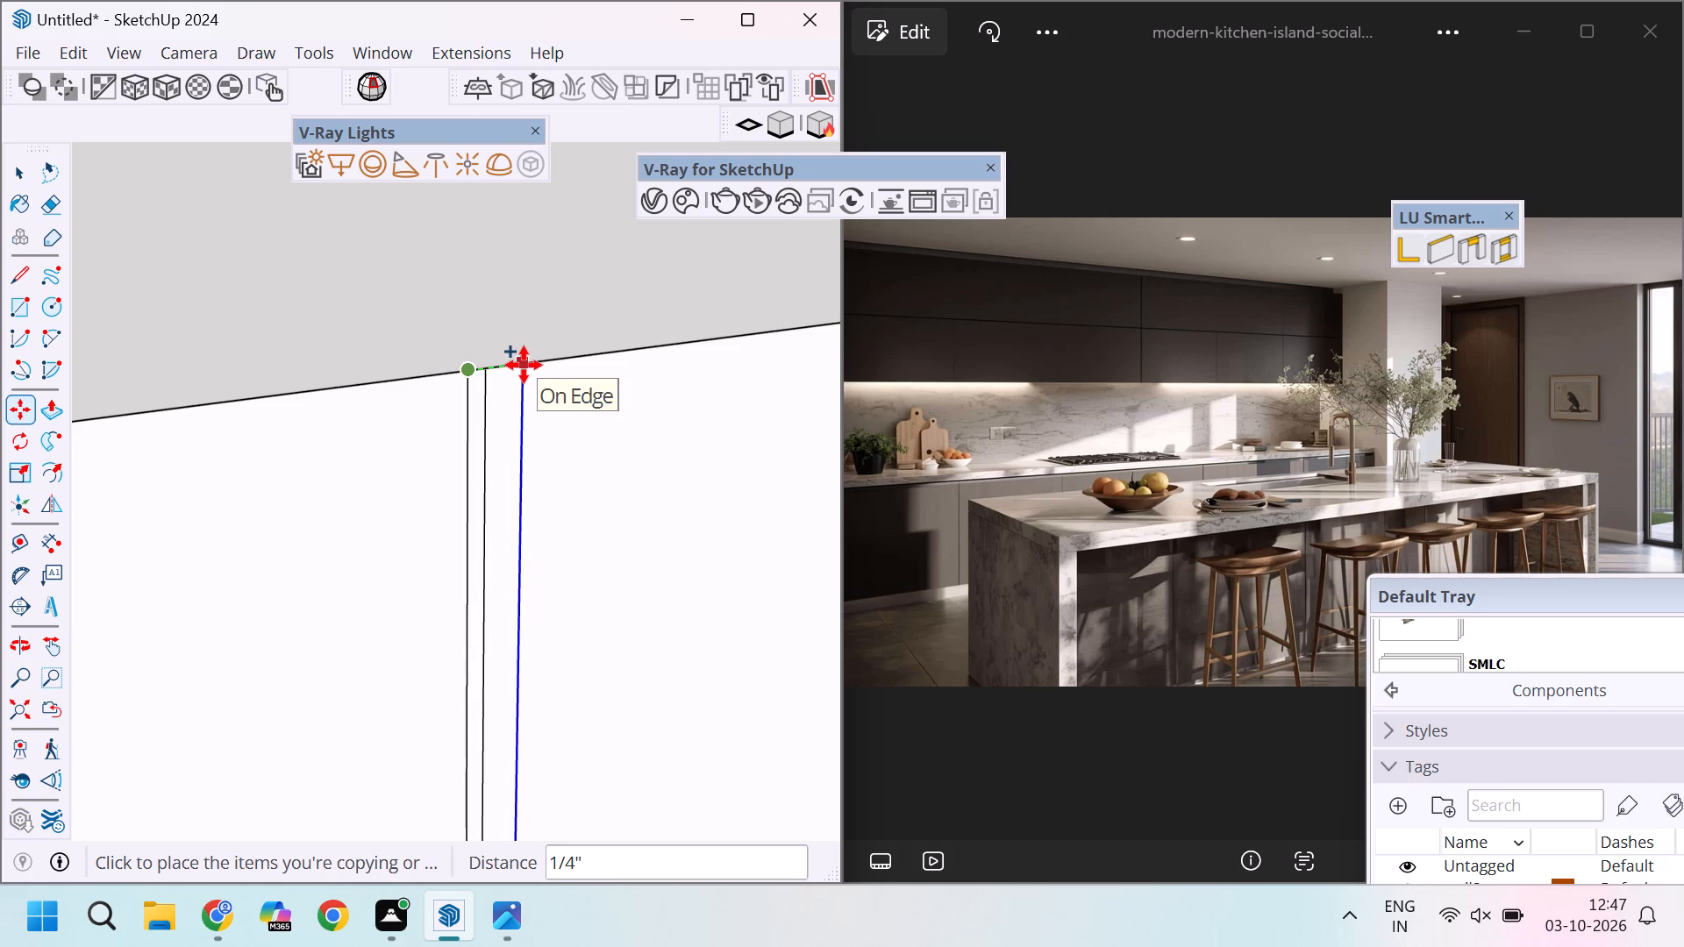
scroll(524, 365, up, 5)
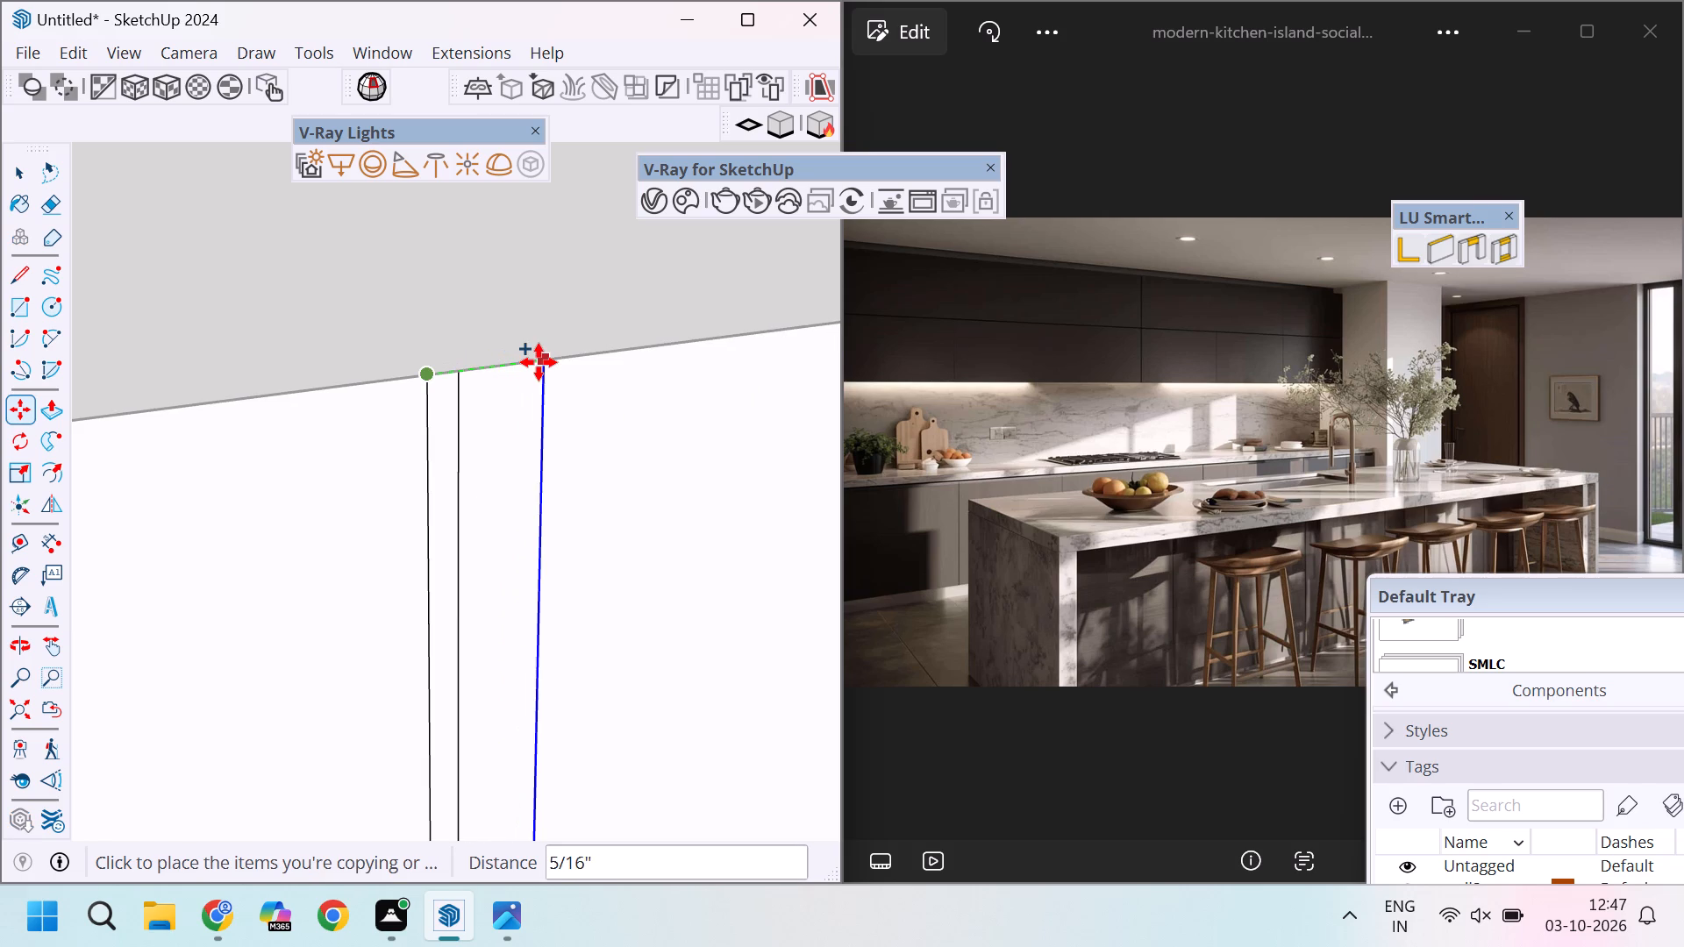
key(Left)
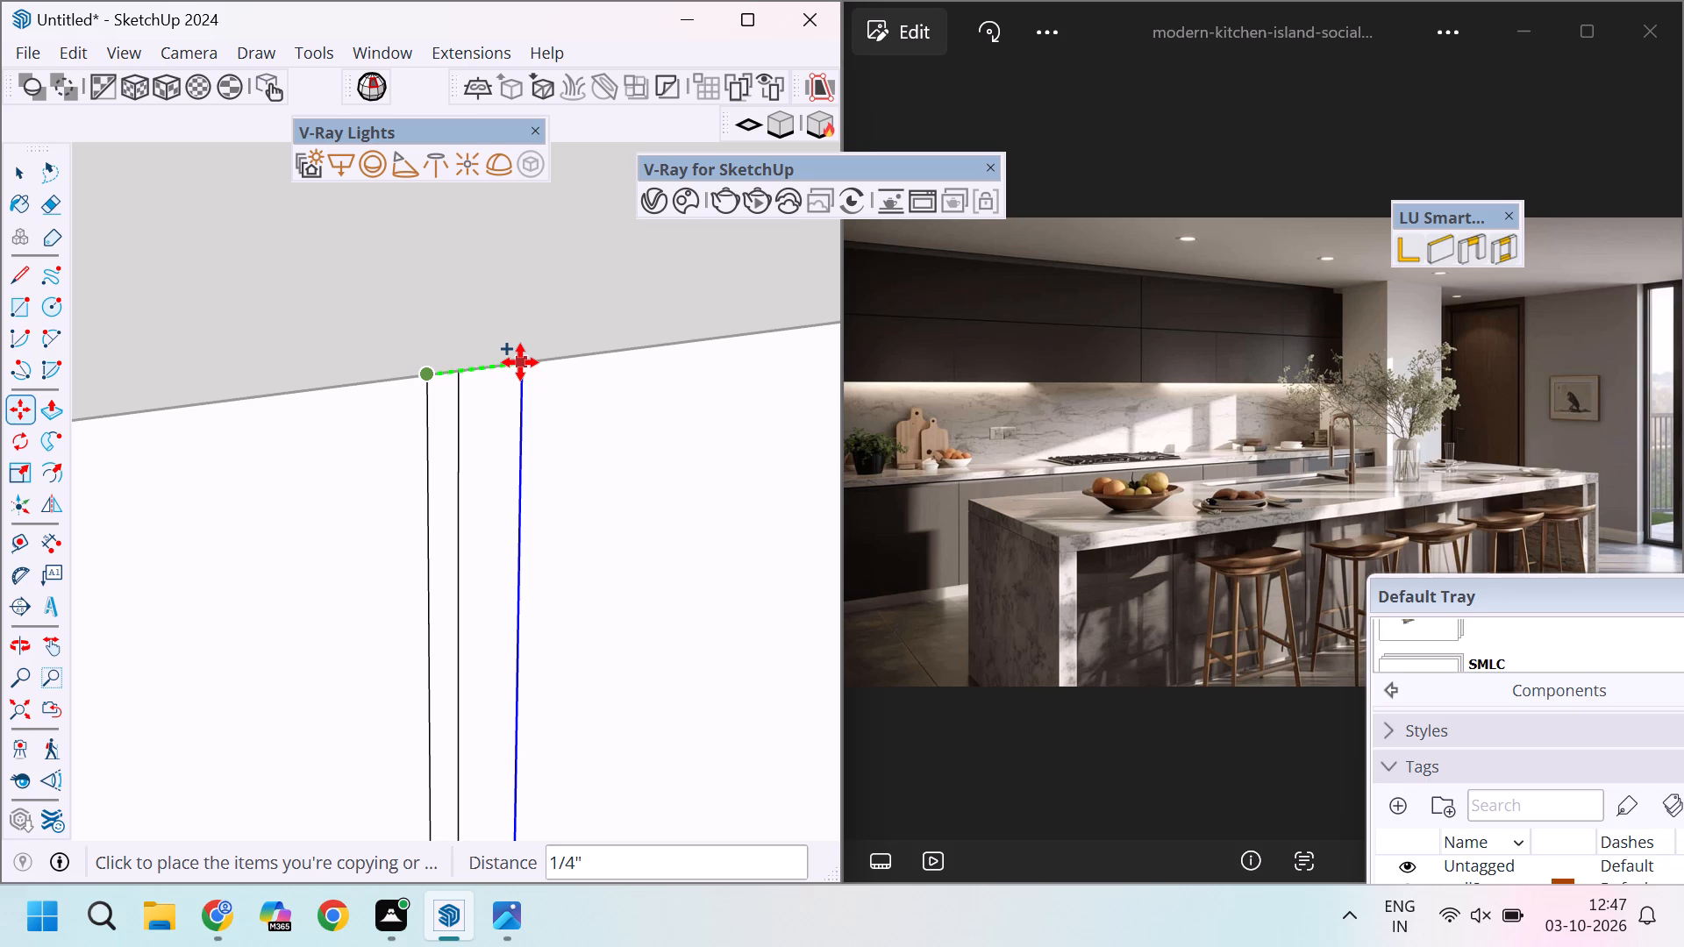
text(4mm)
key(Return)
key(space)
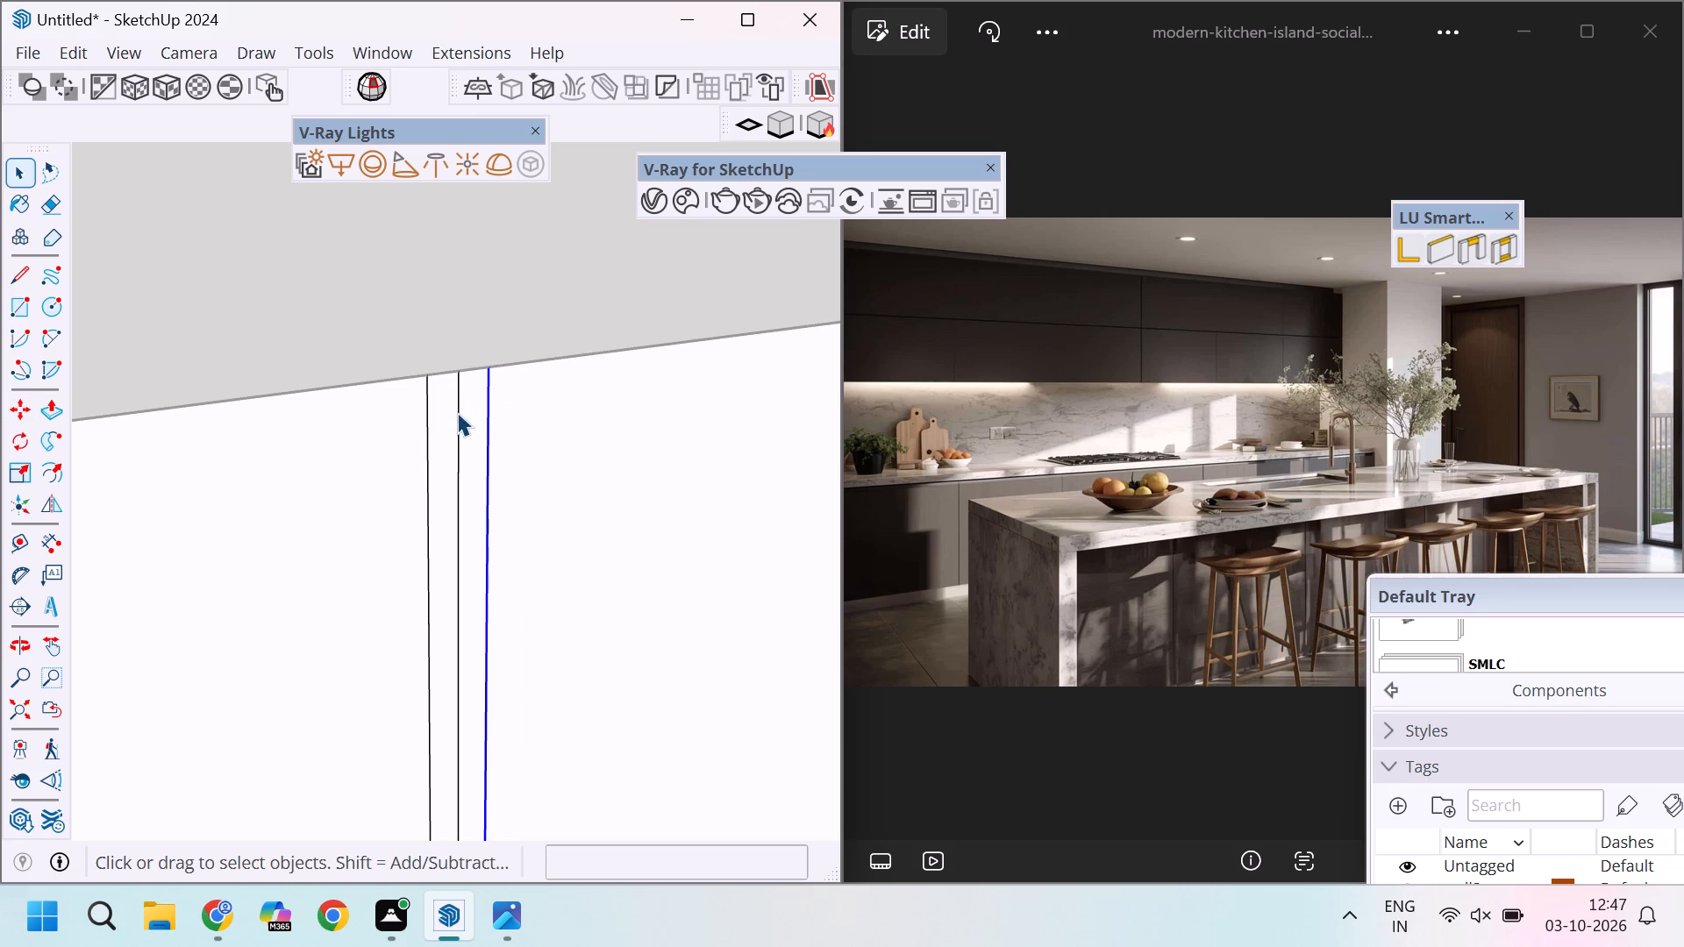
Delete the original division line in the middle of the narrow strip.
click(457, 414)
key(Delete)
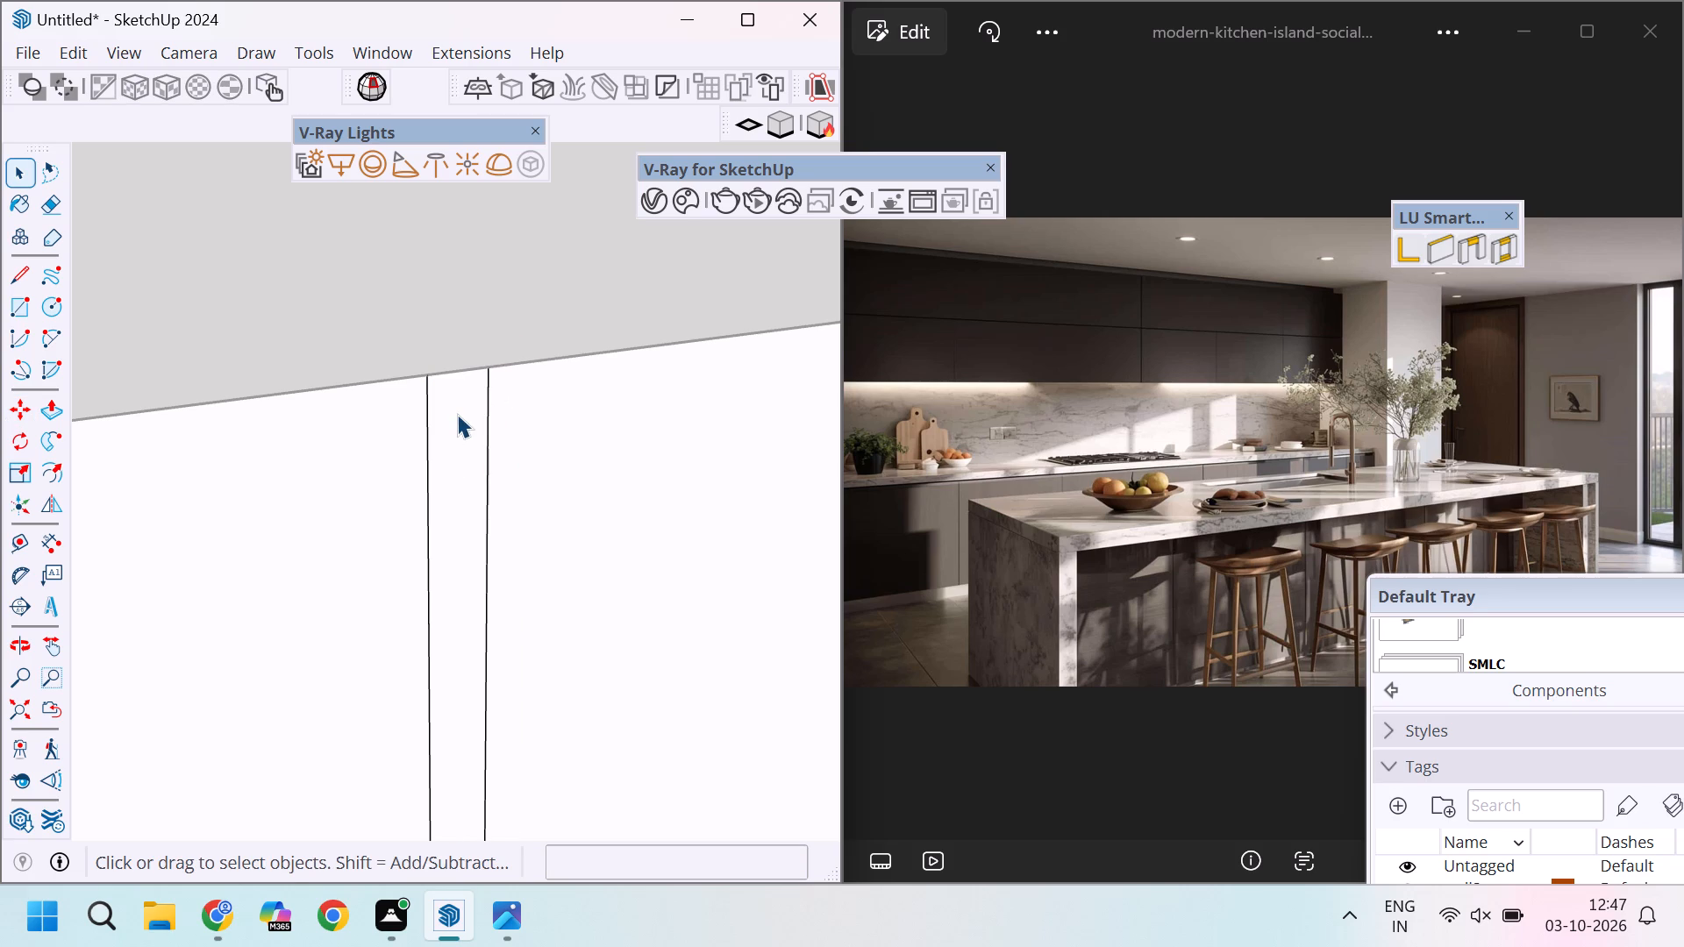
Push the narrow strip between the two division lines 1" into the front panel to form a shutter groove.
key(p)
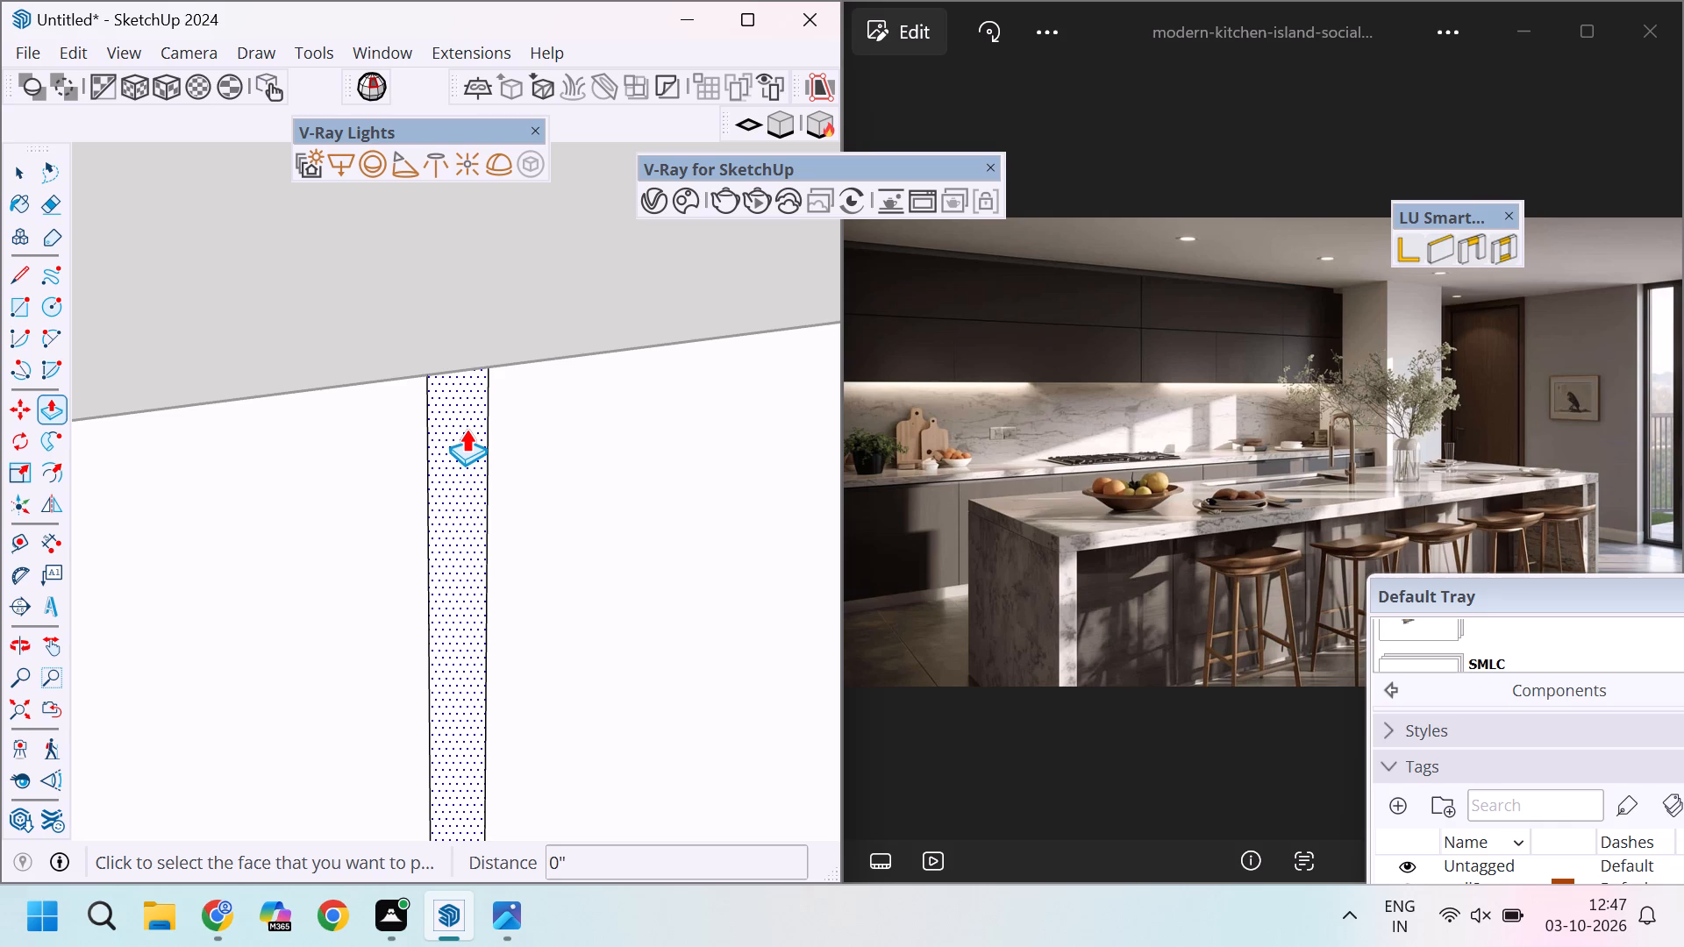
click(466, 429)
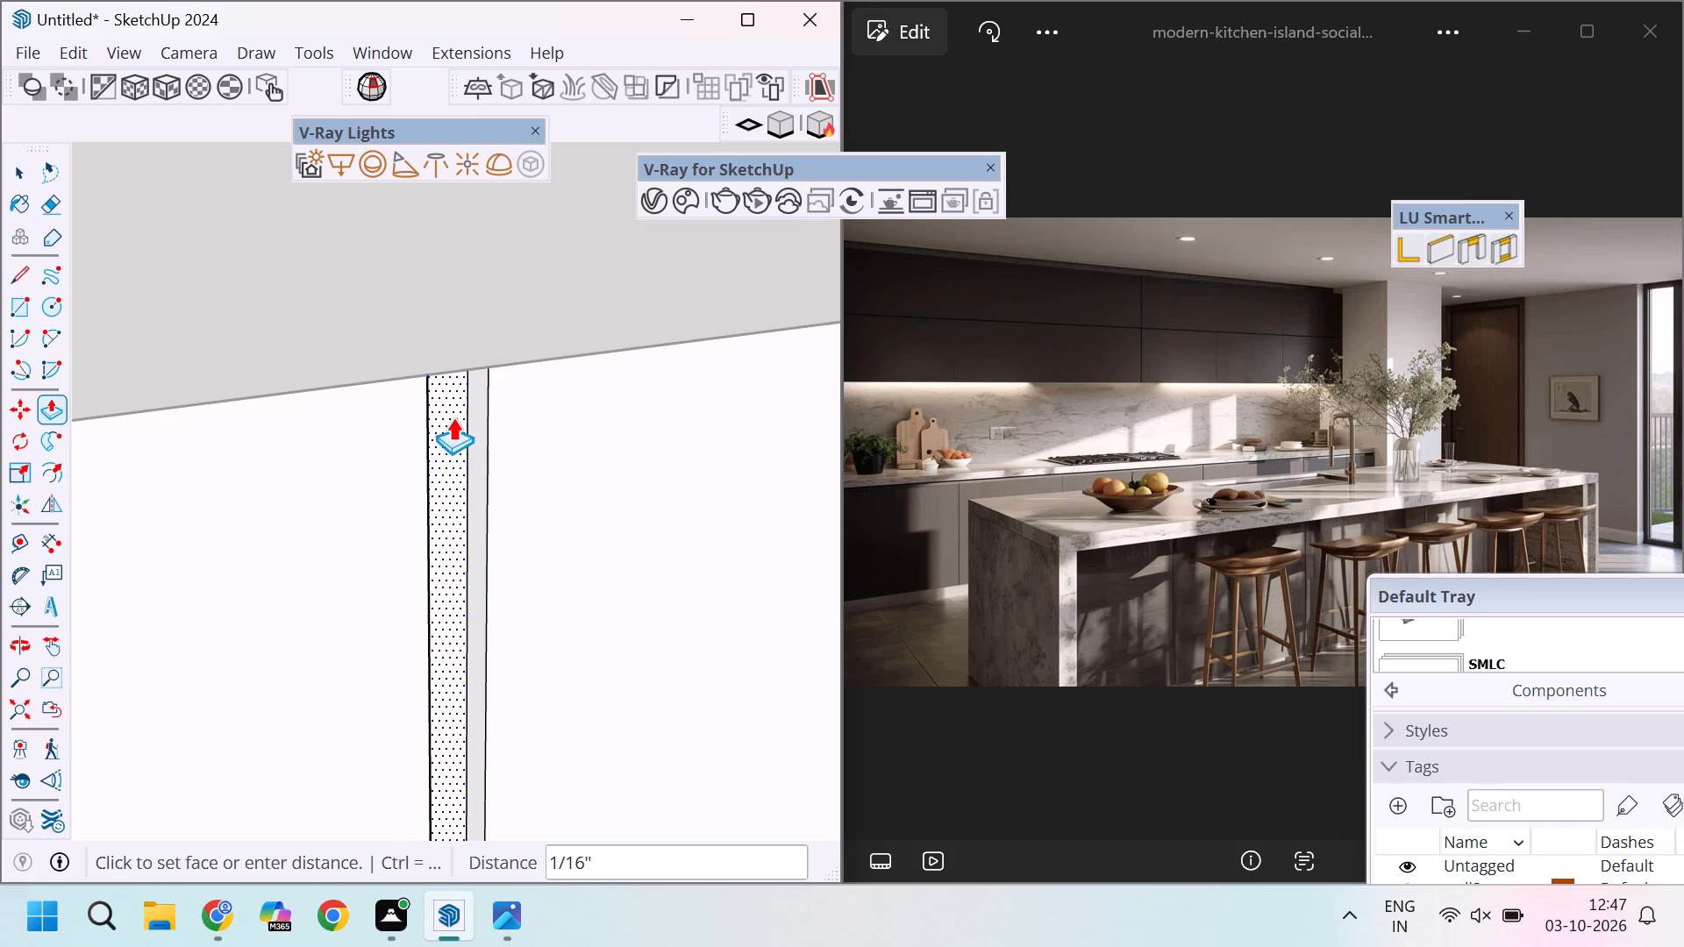
key(1)
key(Return)
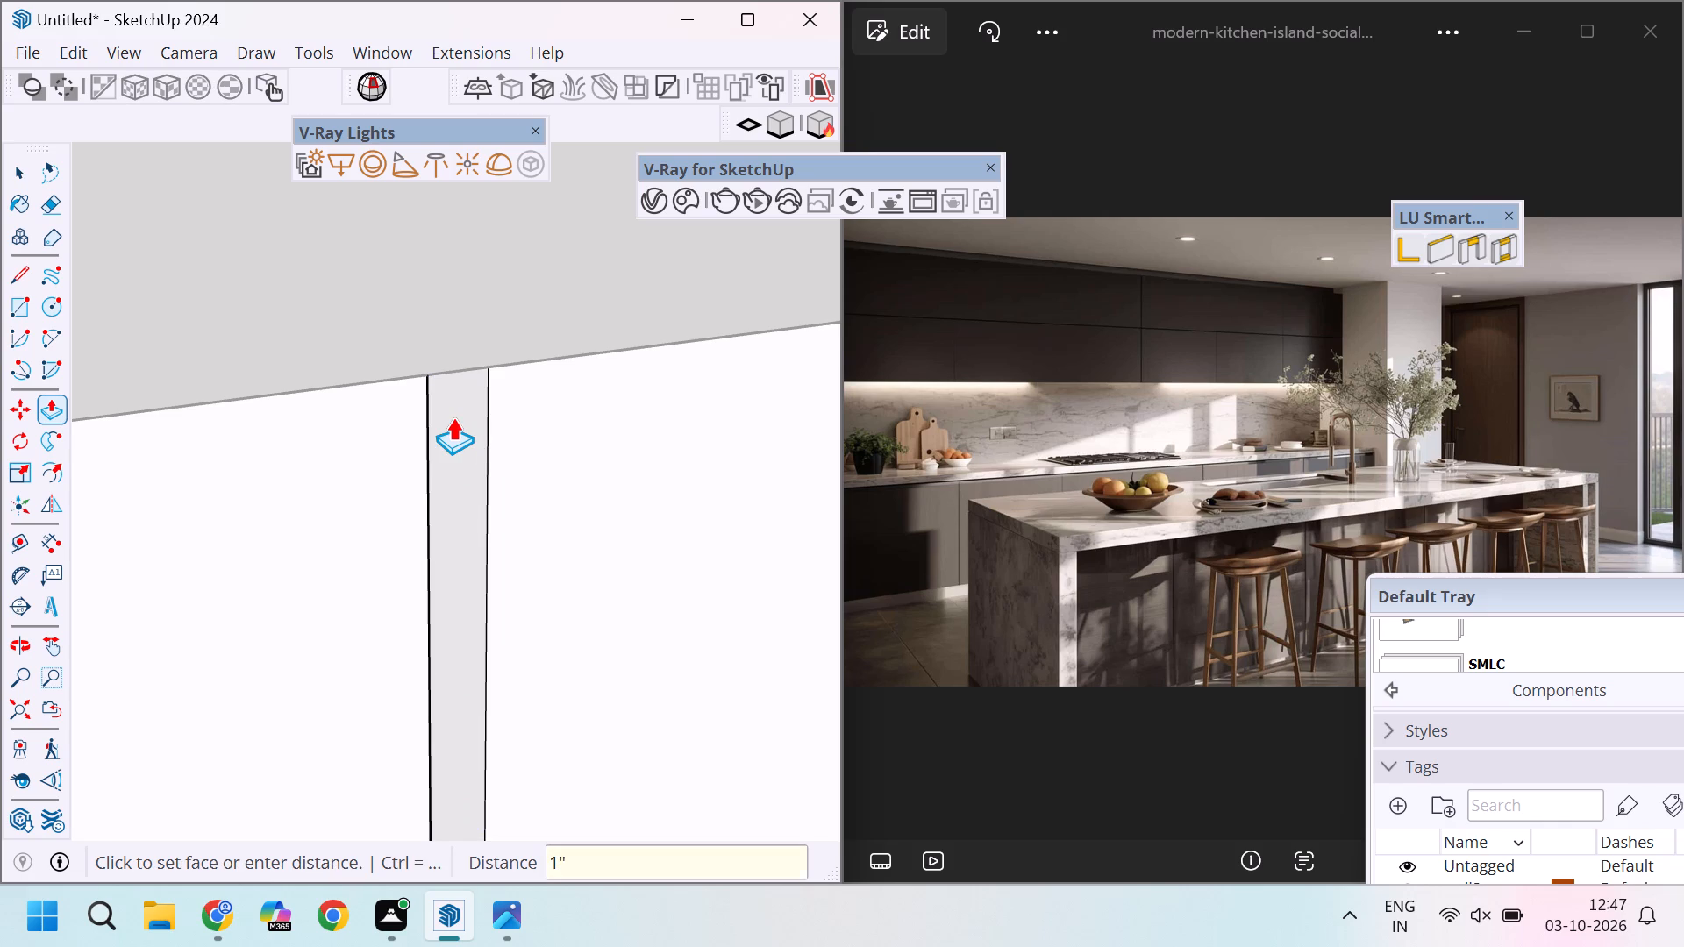
Examine the groove between the first shutter and the rest of the front panel, up close and from farther away.
scroll(453, 417, down, 20)
scroll(453, 417, down, 20)
scroll(453, 417, down, 5)
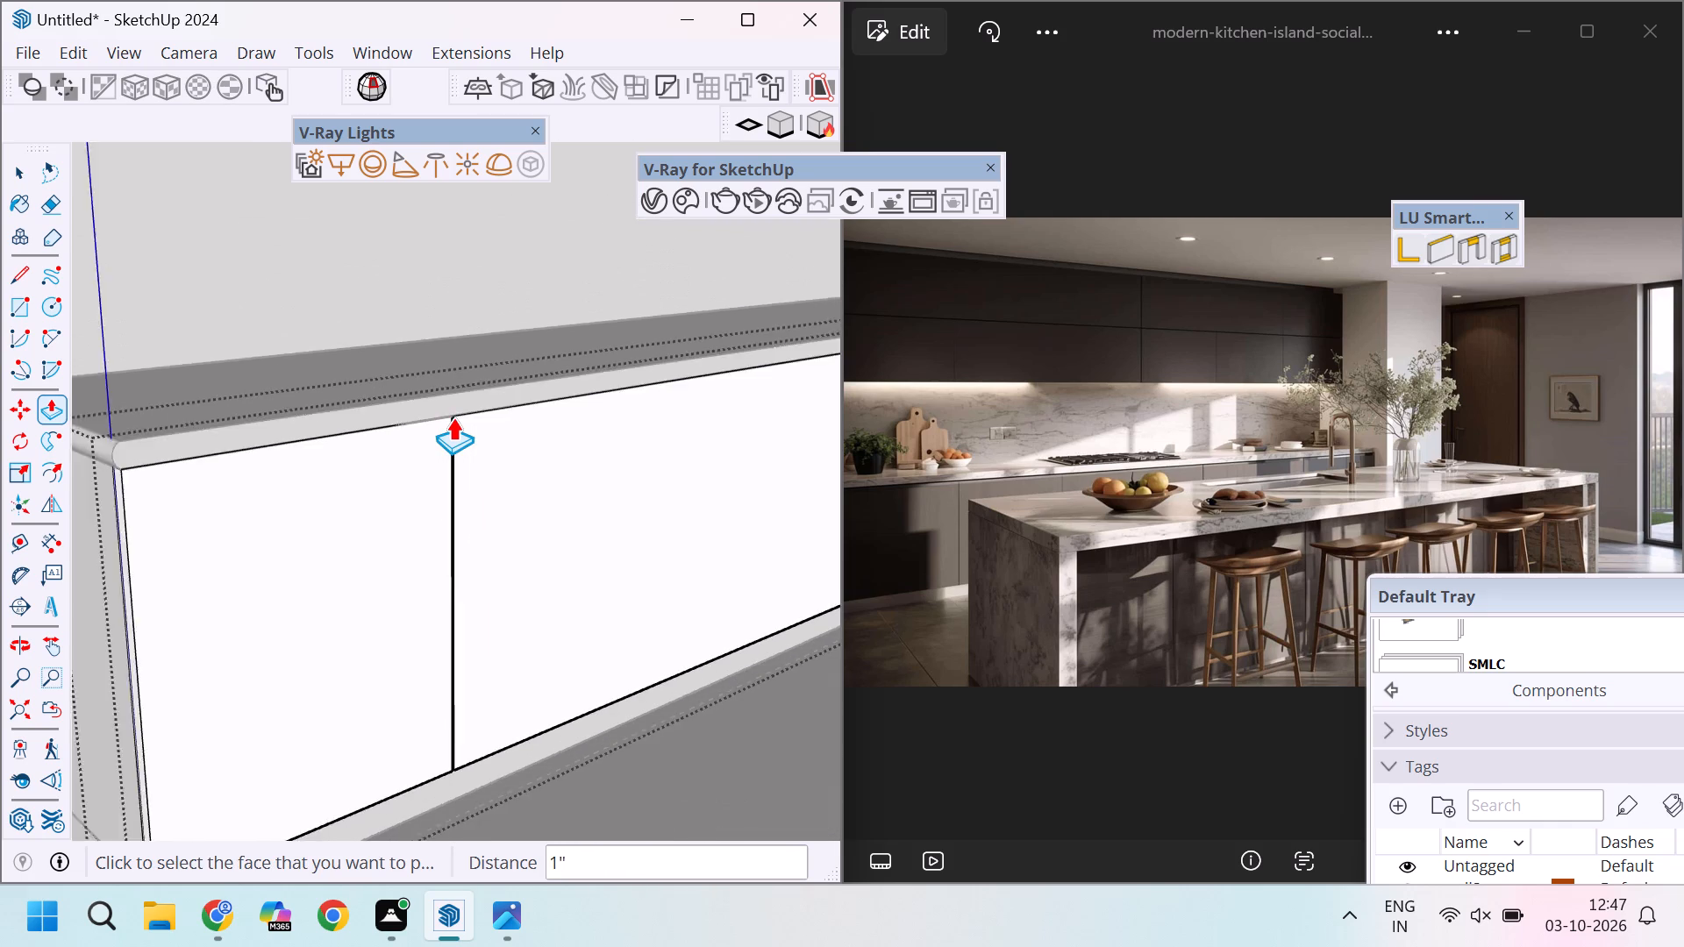
scroll(453, 417, down, 4)
middle_drag(543, 537, 373, 546)
scroll(367, 545, up, 14)
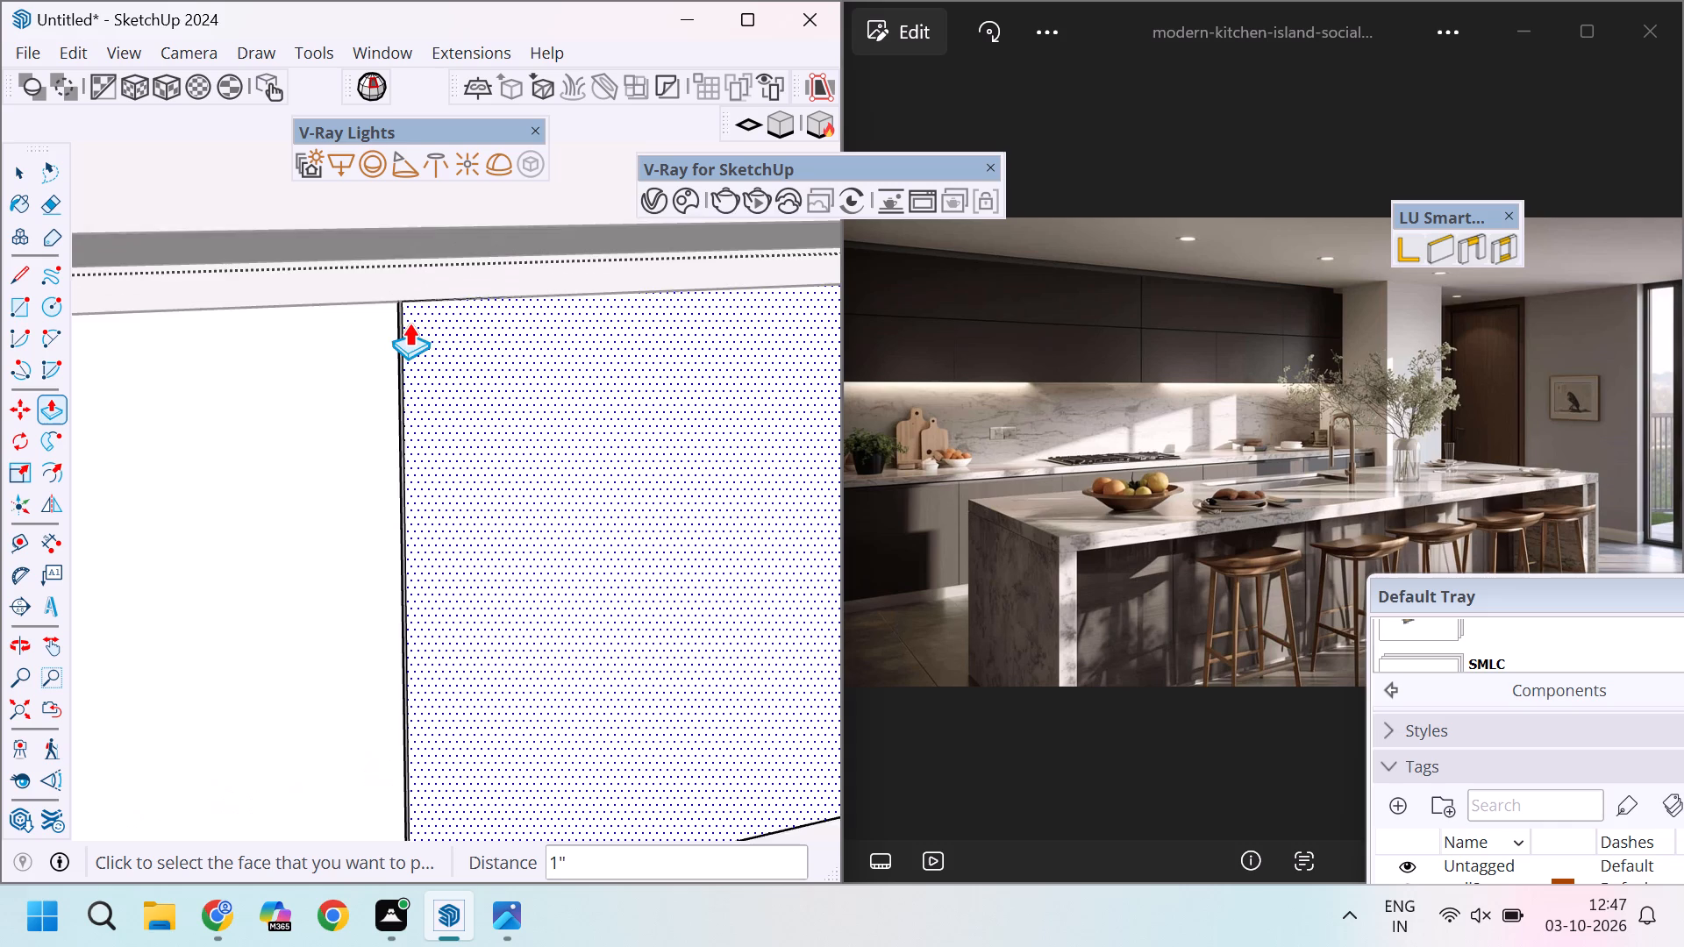
scroll(409, 323, up, 20)
scroll(409, 323, up, 1)
scroll(408, 381, down, 5)
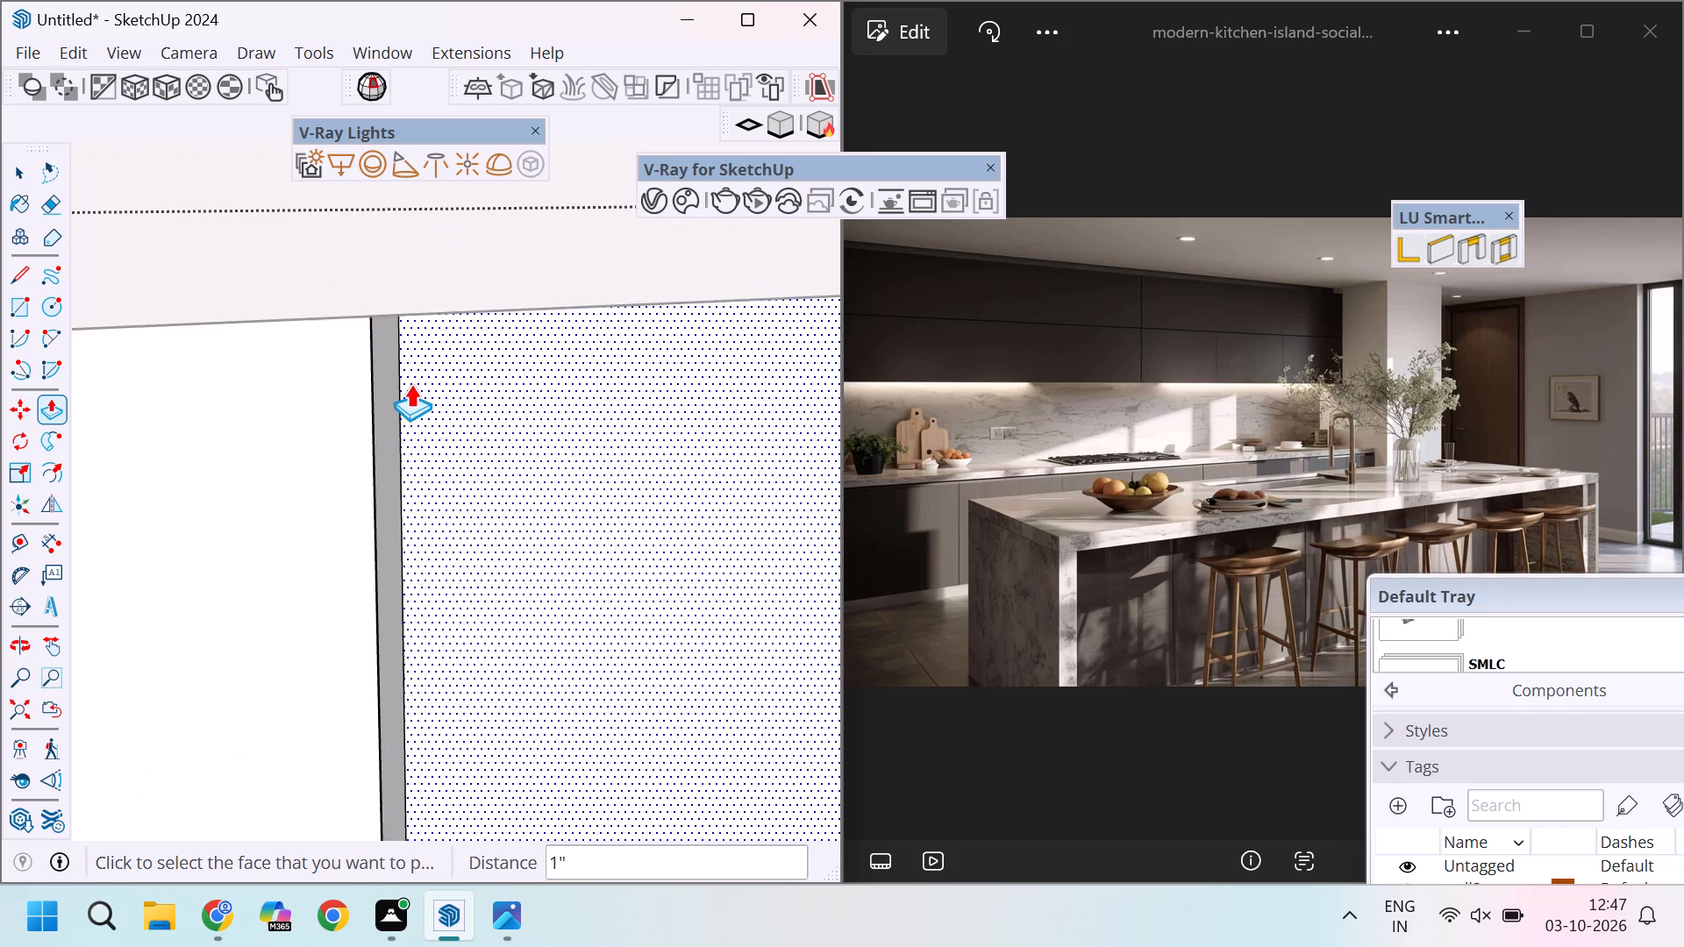
scroll(410, 384, down, 14)
scroll(410, 384, down, 18)
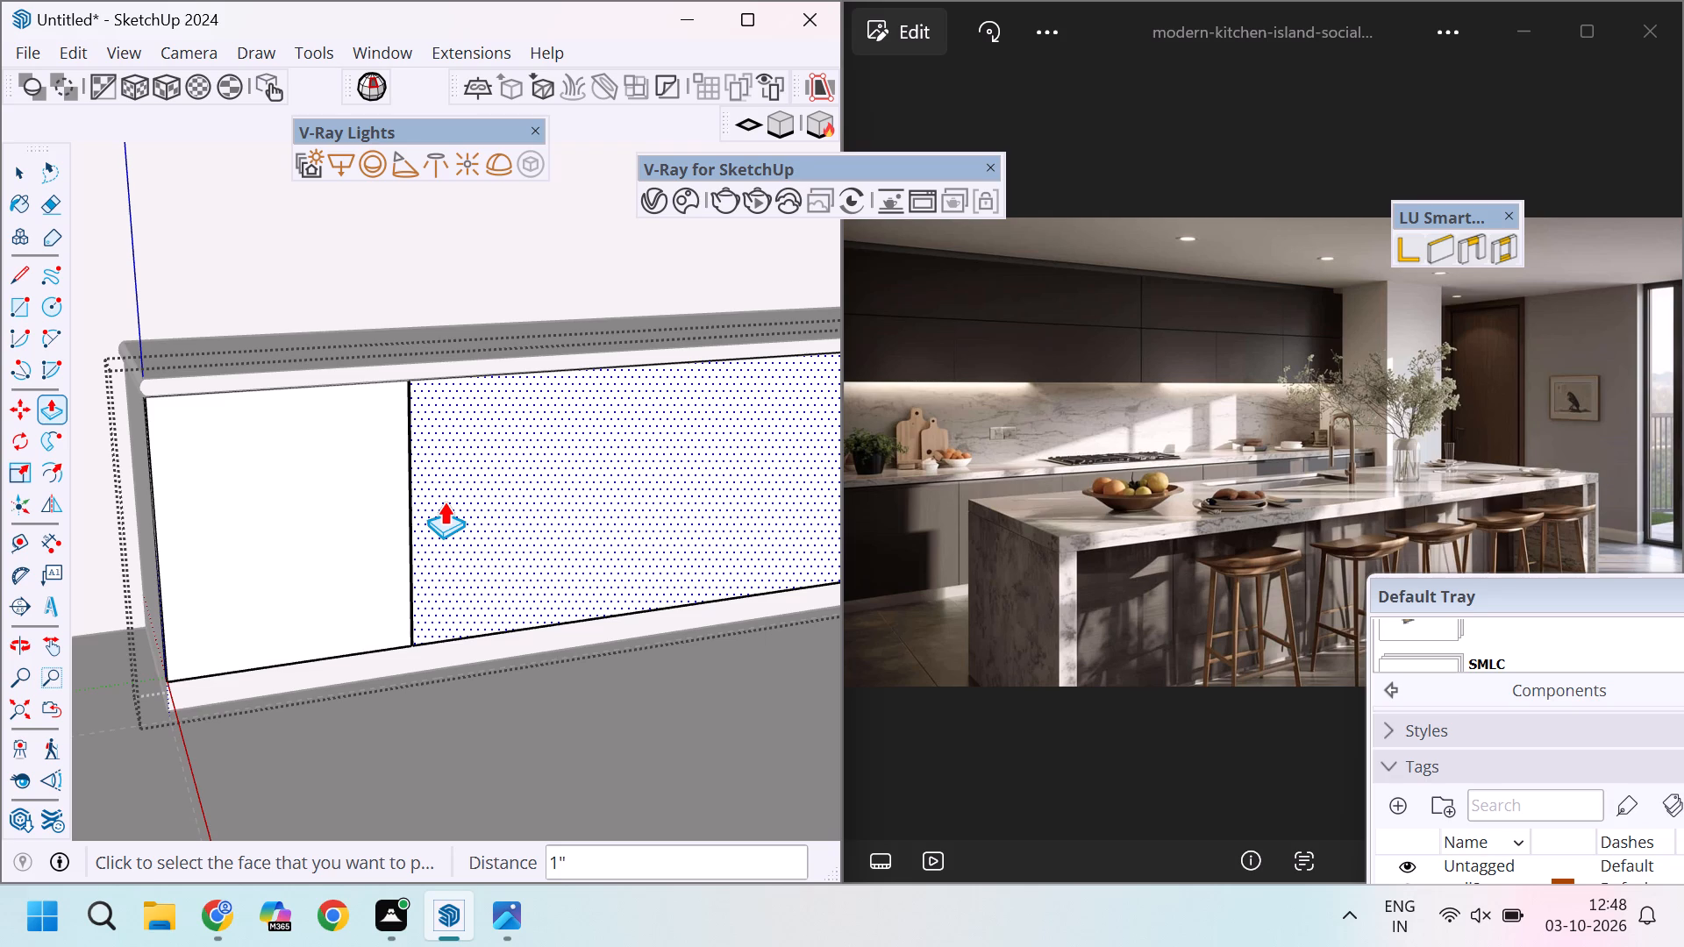
scroll(410, 421, up, 19)
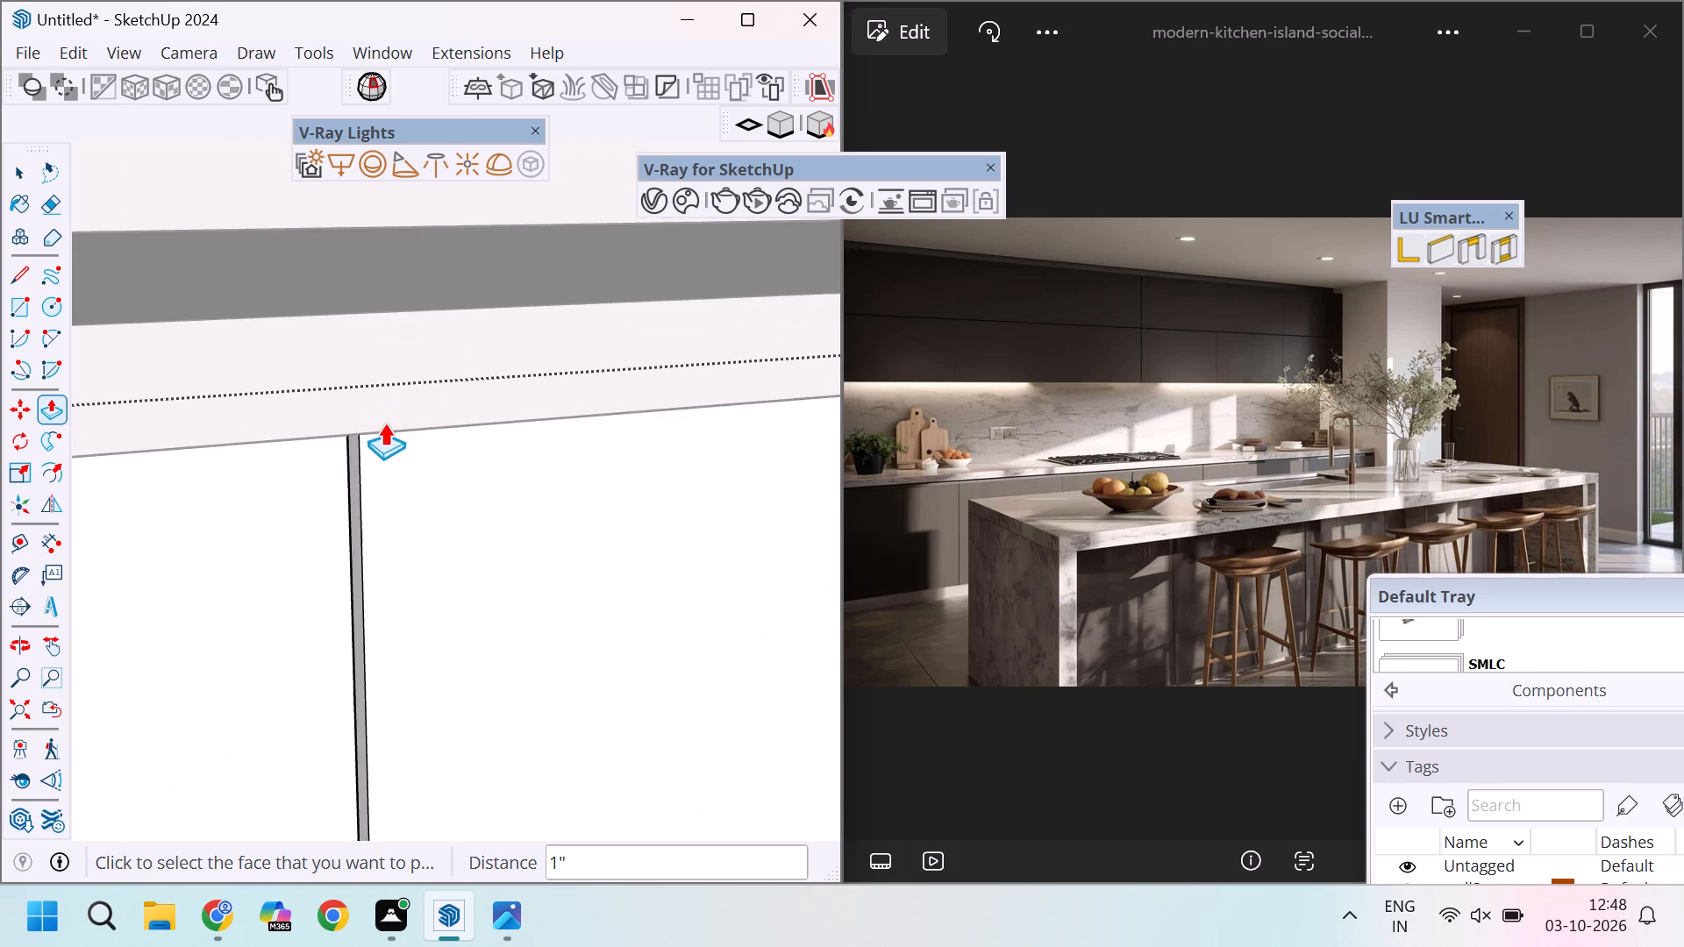
scroll(384, 423, up, 6)
scroll(346, 432, down, 5)
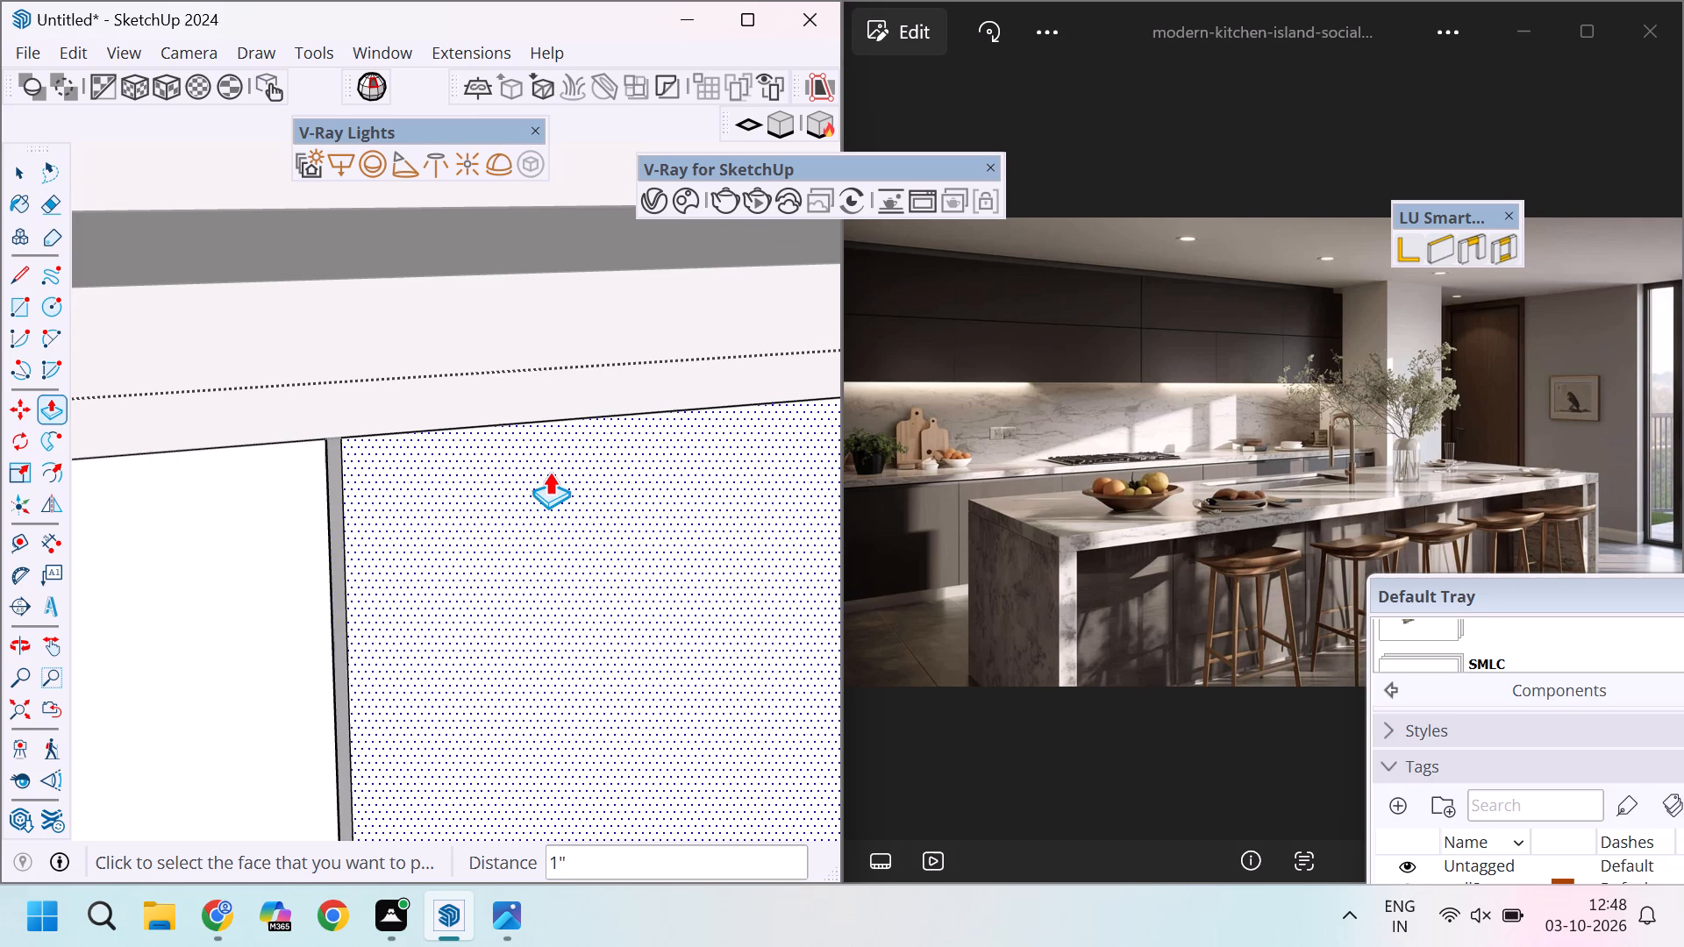
scroll(509, 459, up, 2)
scroll(309, 432, up, 6)
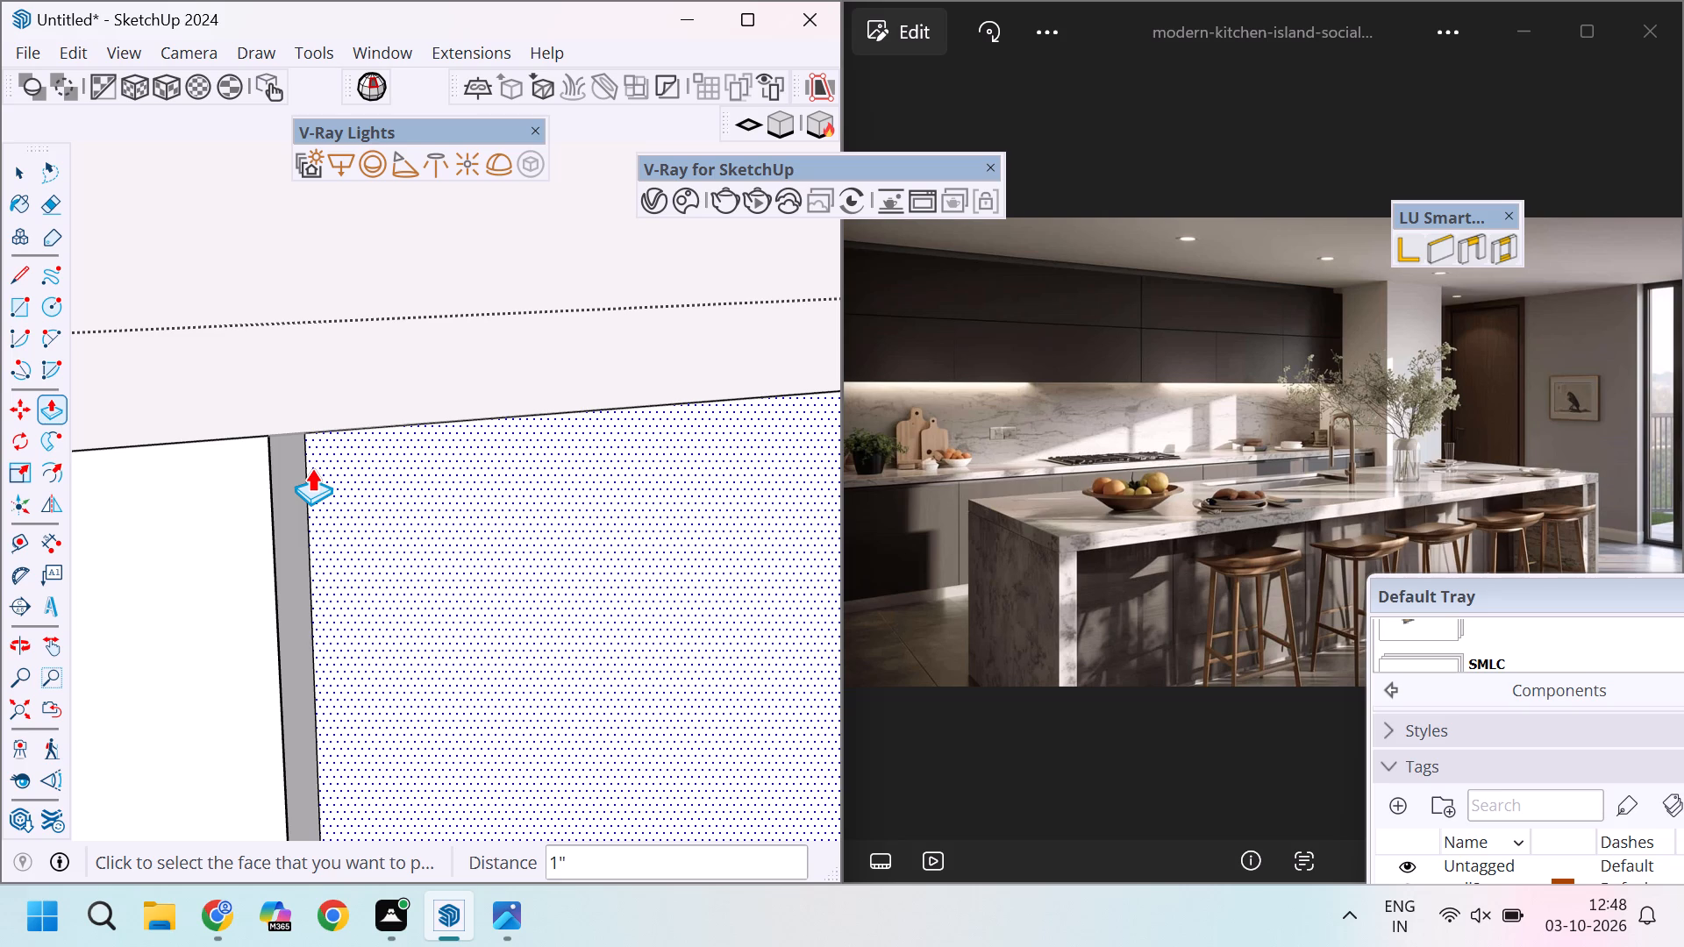
scroll(605, 439, down, 13)
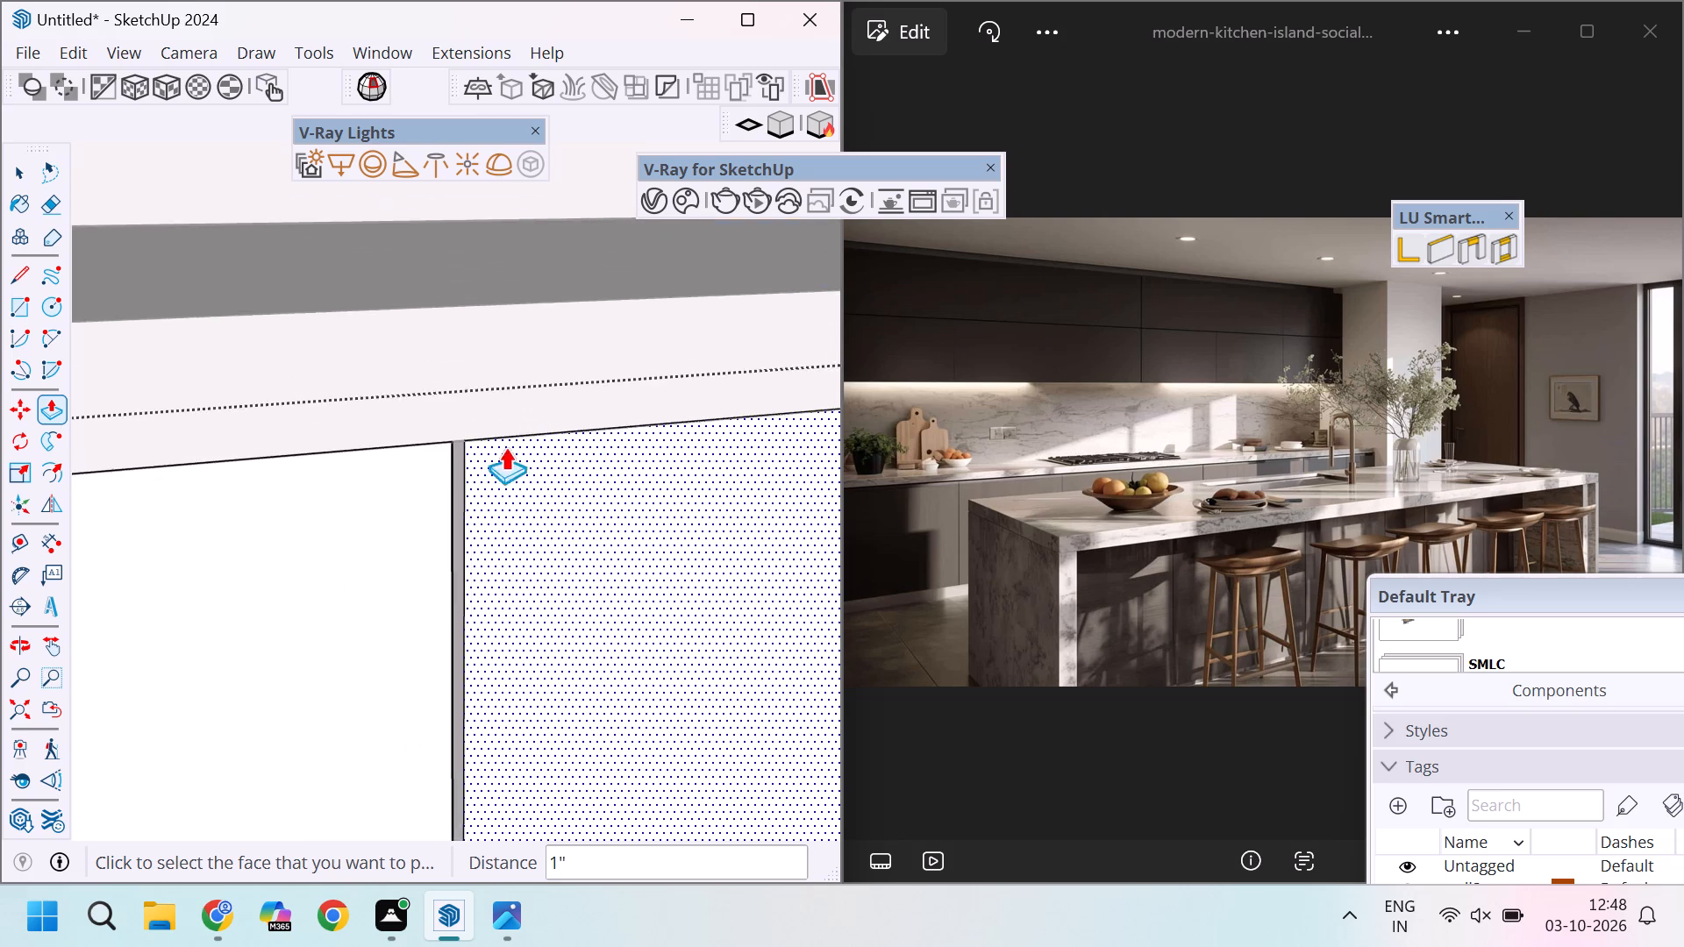
scroll(505, 447, down, 20)
scroll(505, 447, down, 7)
scroll(504, 507, up, 8)
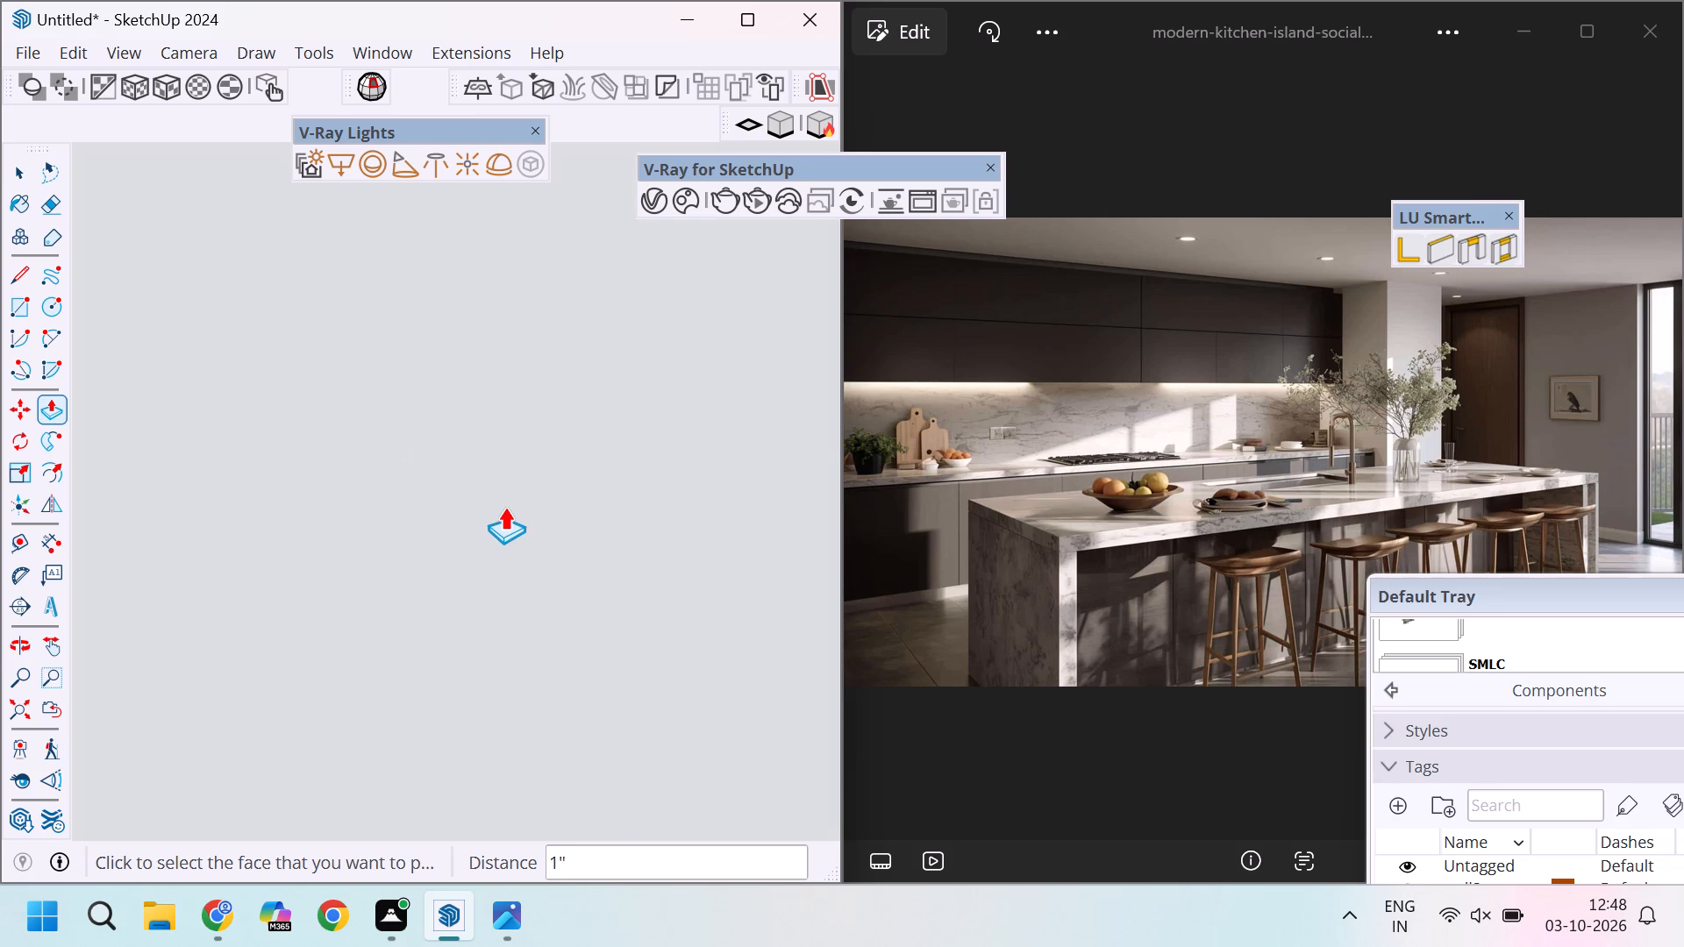
scroll(504, 507, up, 20)
scroll(504, 507, up, 20)
scroll(504, 507, up, 6)
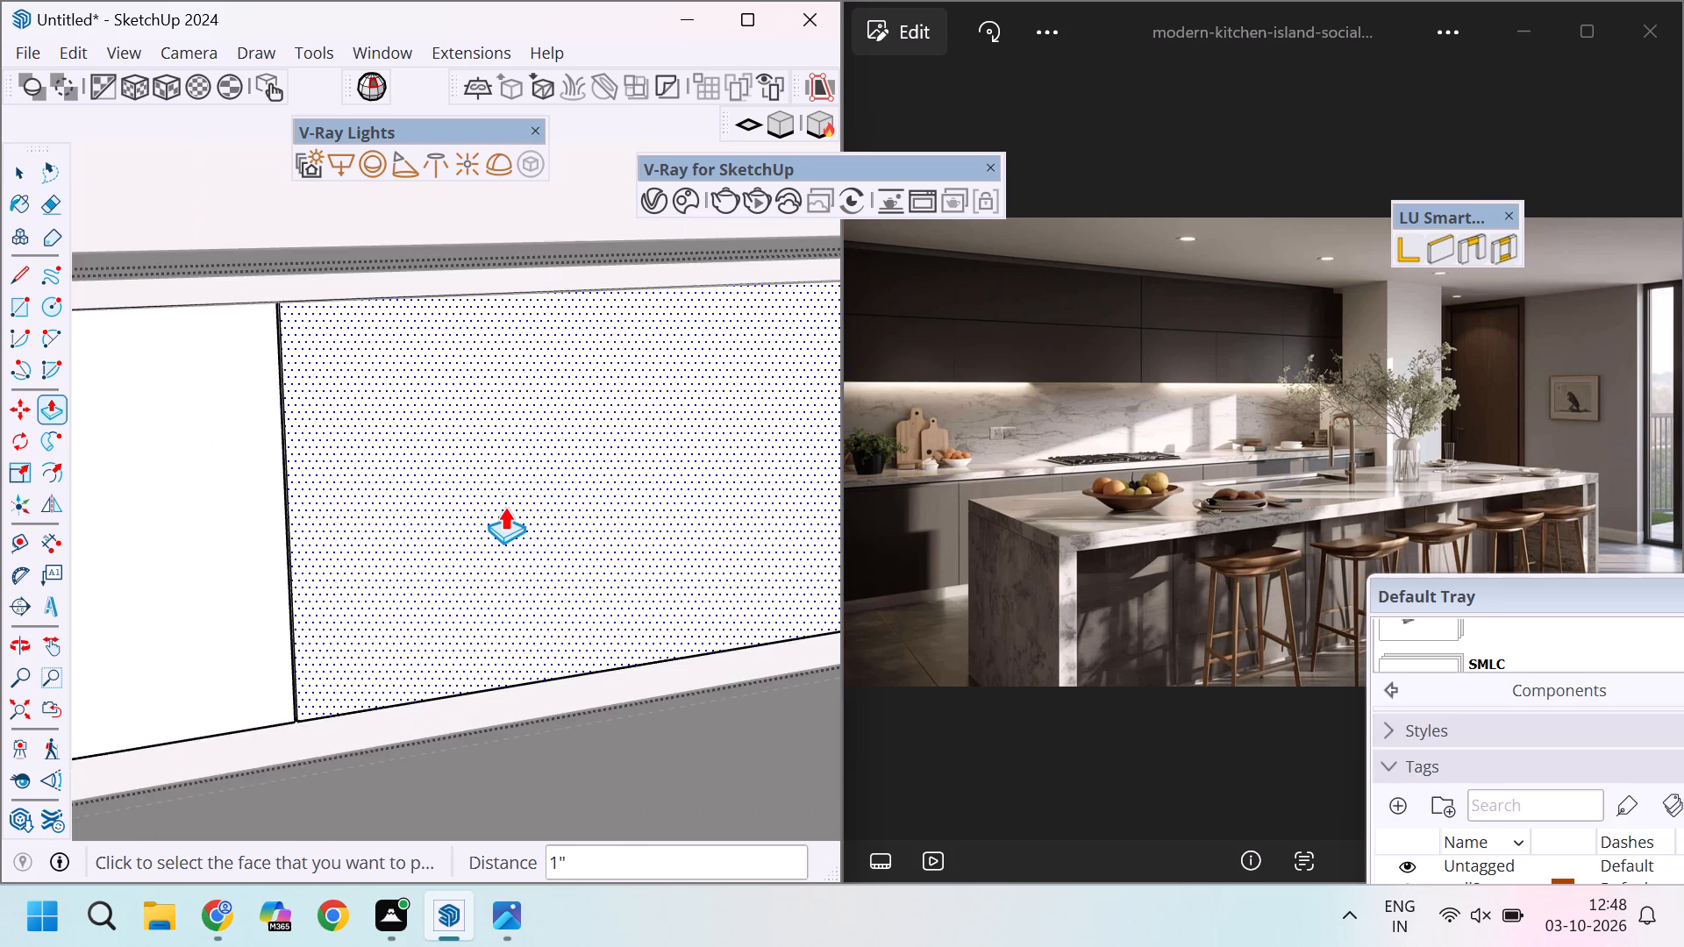
scroll(496, 506, up, 2)
scroll(271, 428, up, 3)
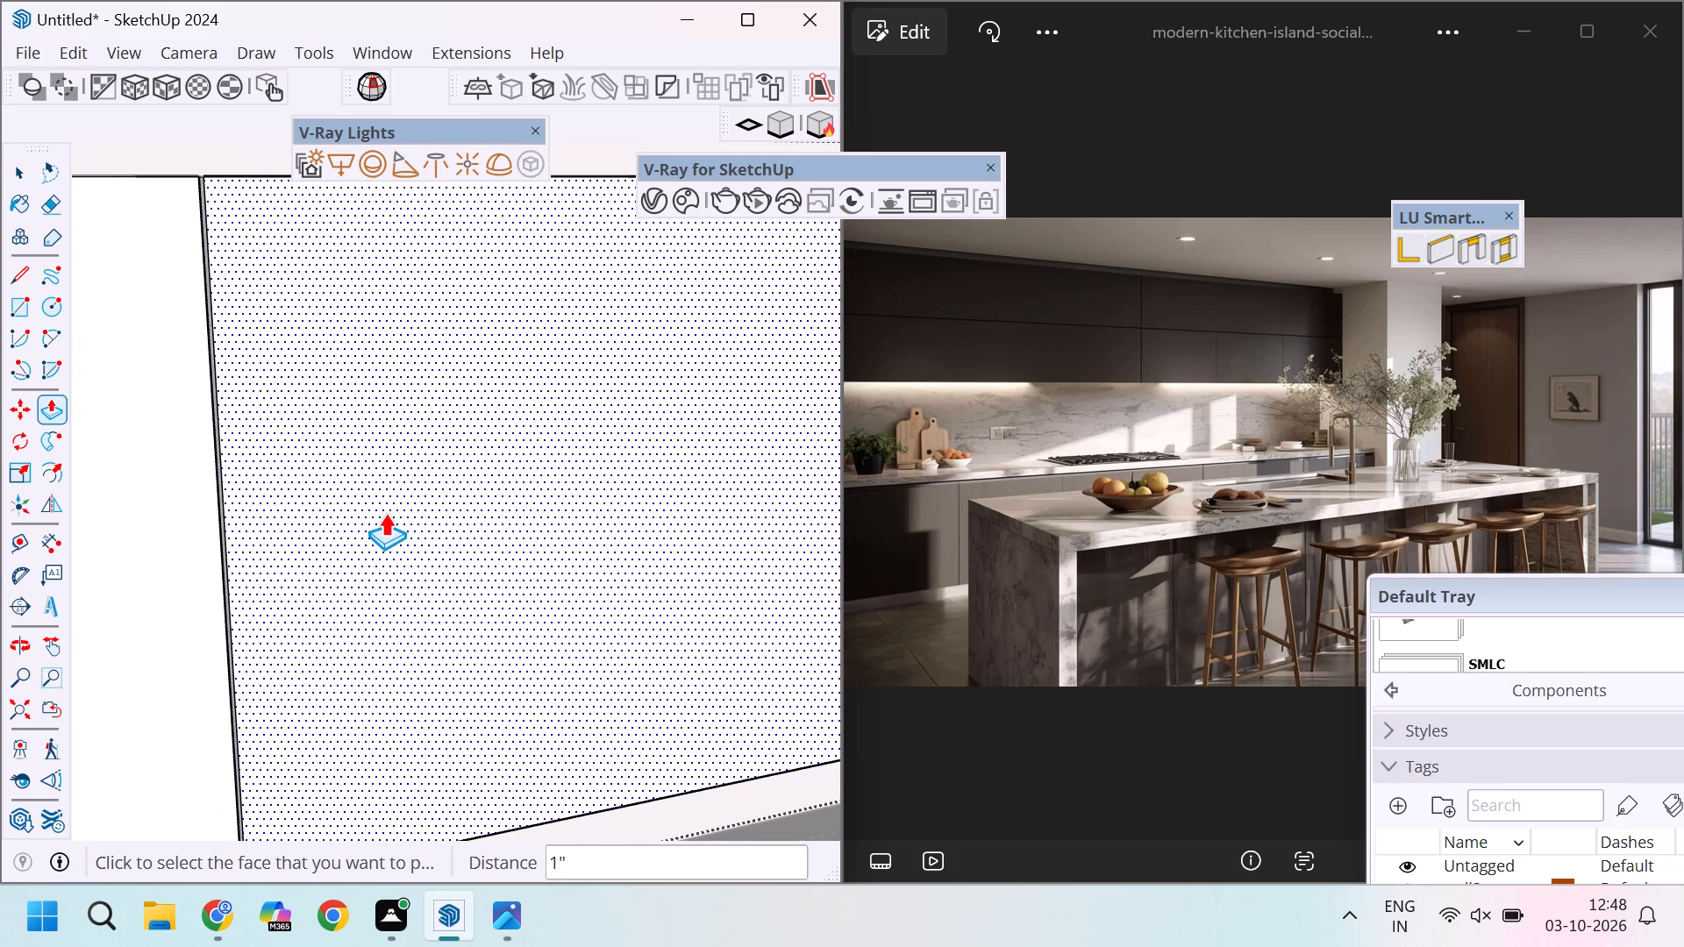
scroll(224, 385, up, 4)
scroll(269, 445, up, 2)
scroll(269, 445, down, 4)
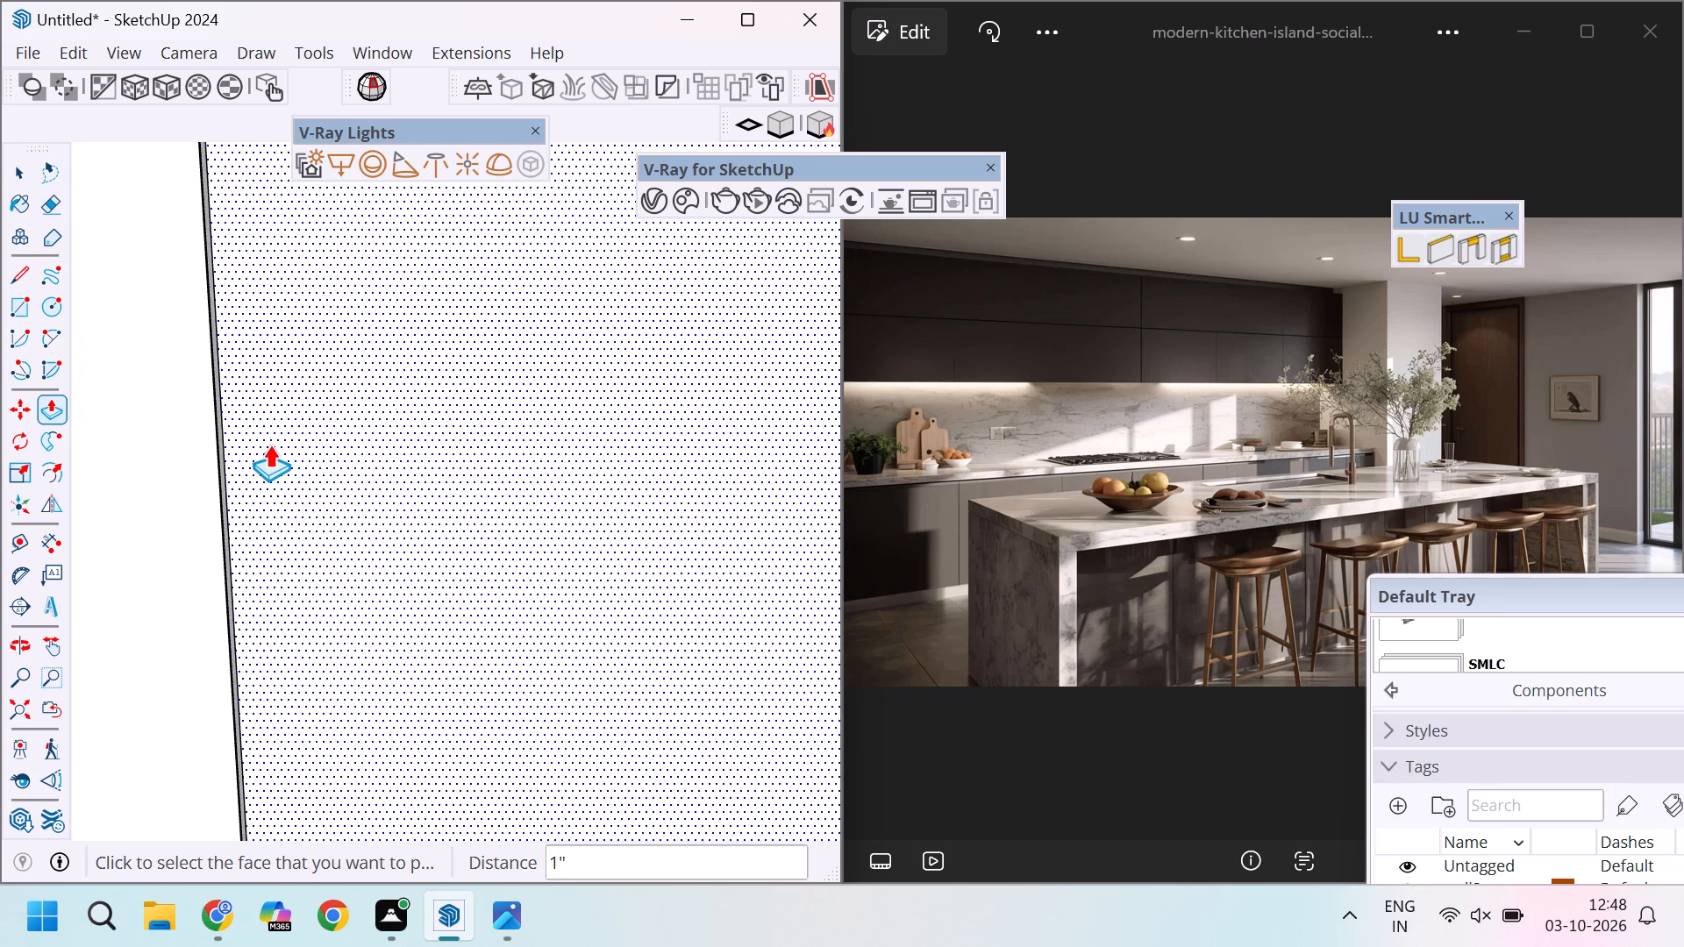
Undo the groove push, the division line deletion and both offset line copies on the front panel.
key(ctrl+z)
key(ctrl+z)
key(ctrl+z)
key(ctrl+z)
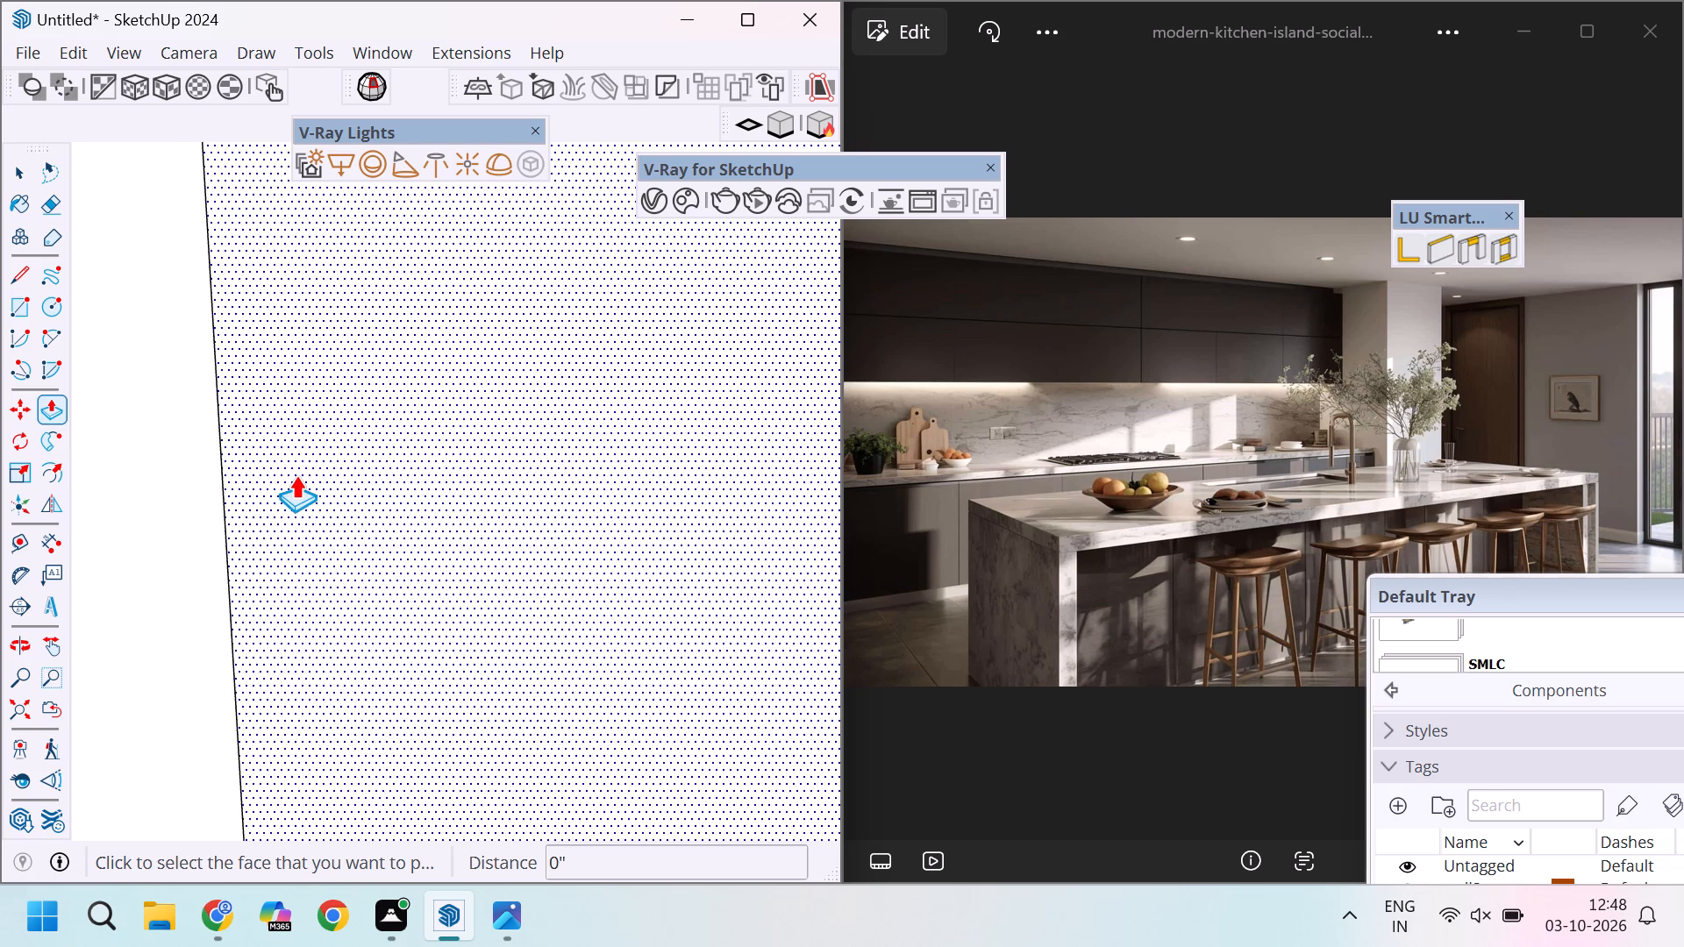
Copy the first shutter's division line 2' along the green axis toward the front panel's far end.
scroll(296, 475, down, 9)
scroll(296, 475, up, 3)
key(space)
scroll(269, 473, down, 4)
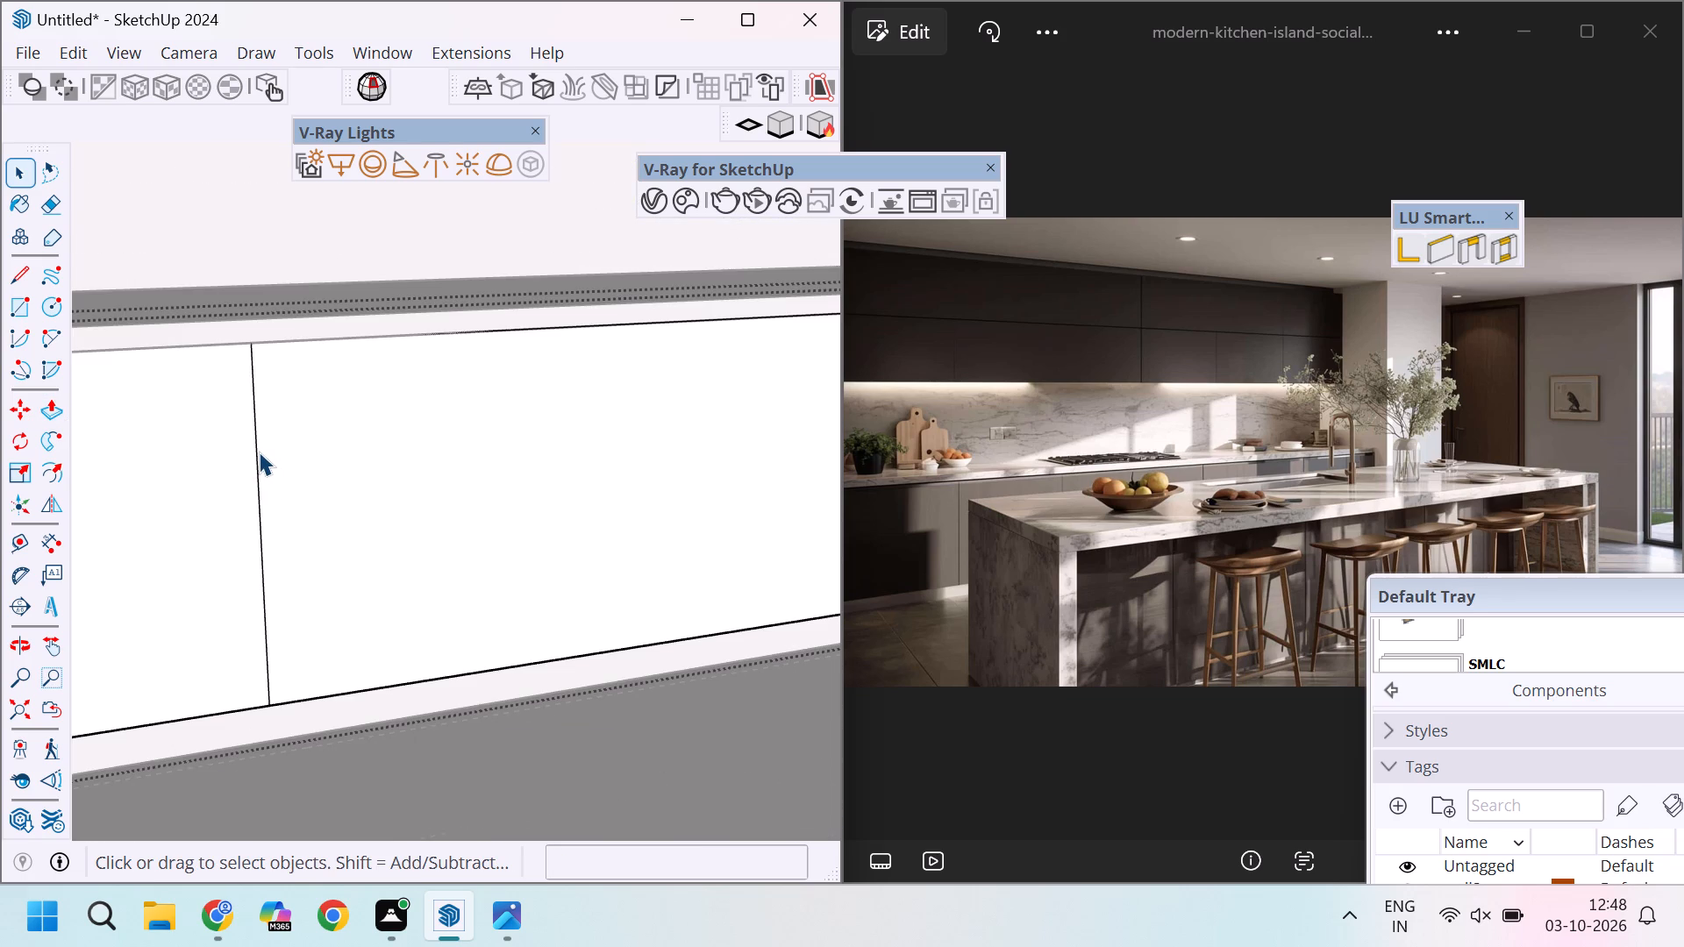
click(259, 452)
scroll(259, 452, down, 3)
scroll(259, 452, up, 3)
scroll(303, 508, down, 2)
key(t)
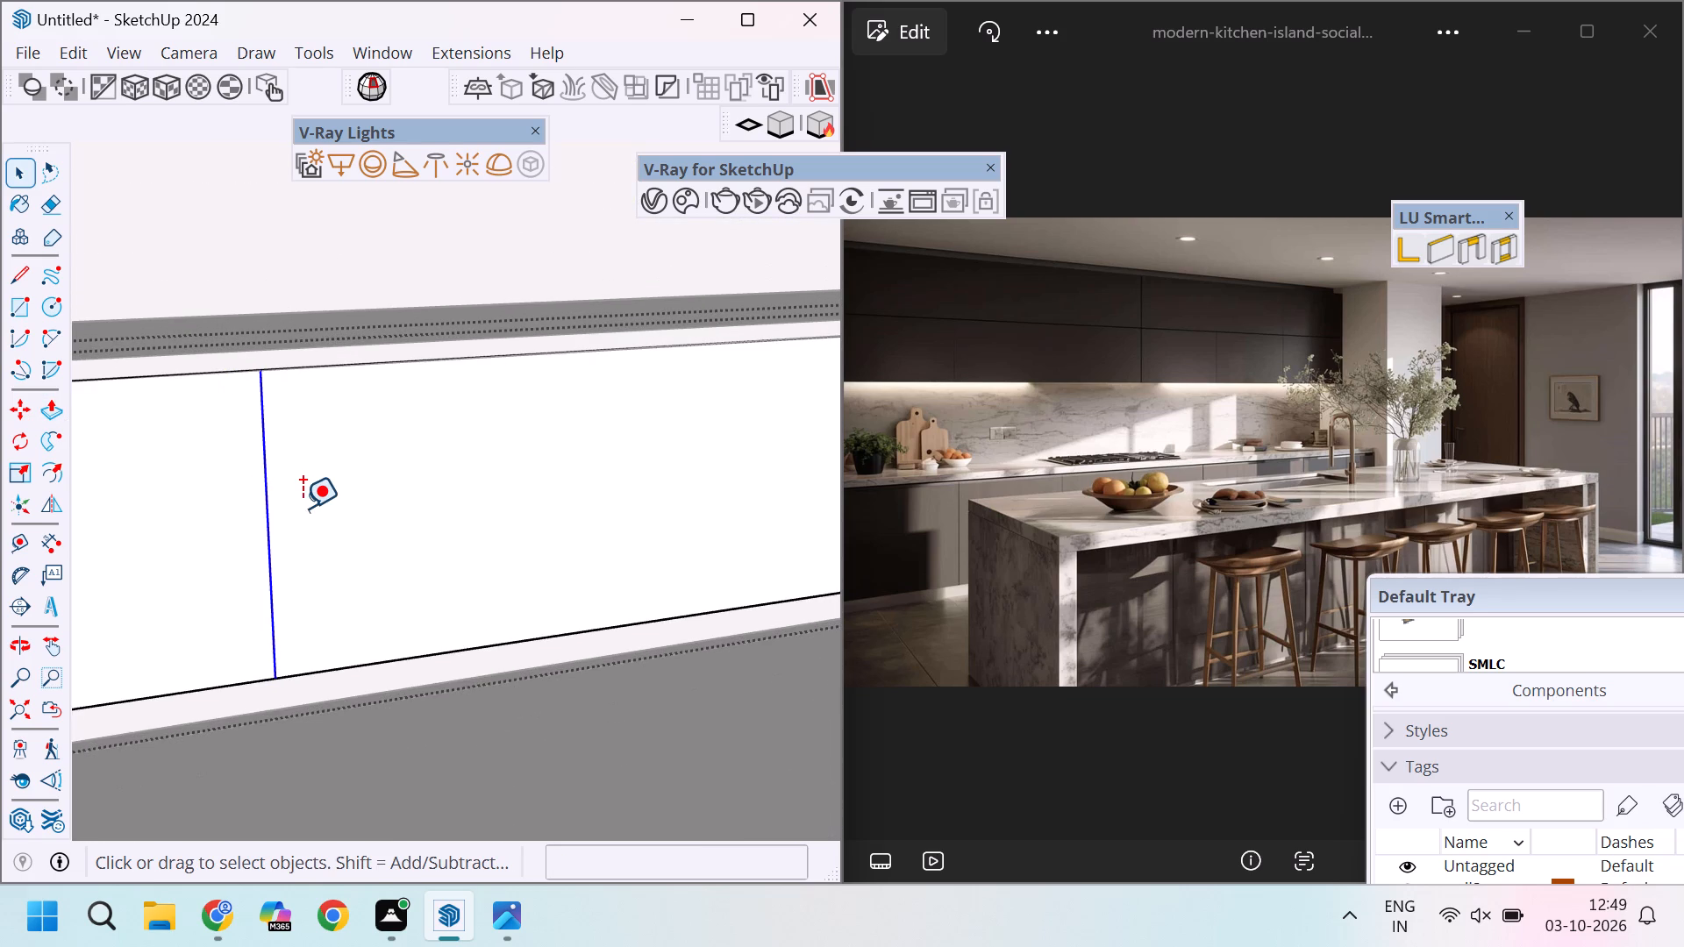
scroll(303, 508, down, 3)
key(Escape)
key(space)
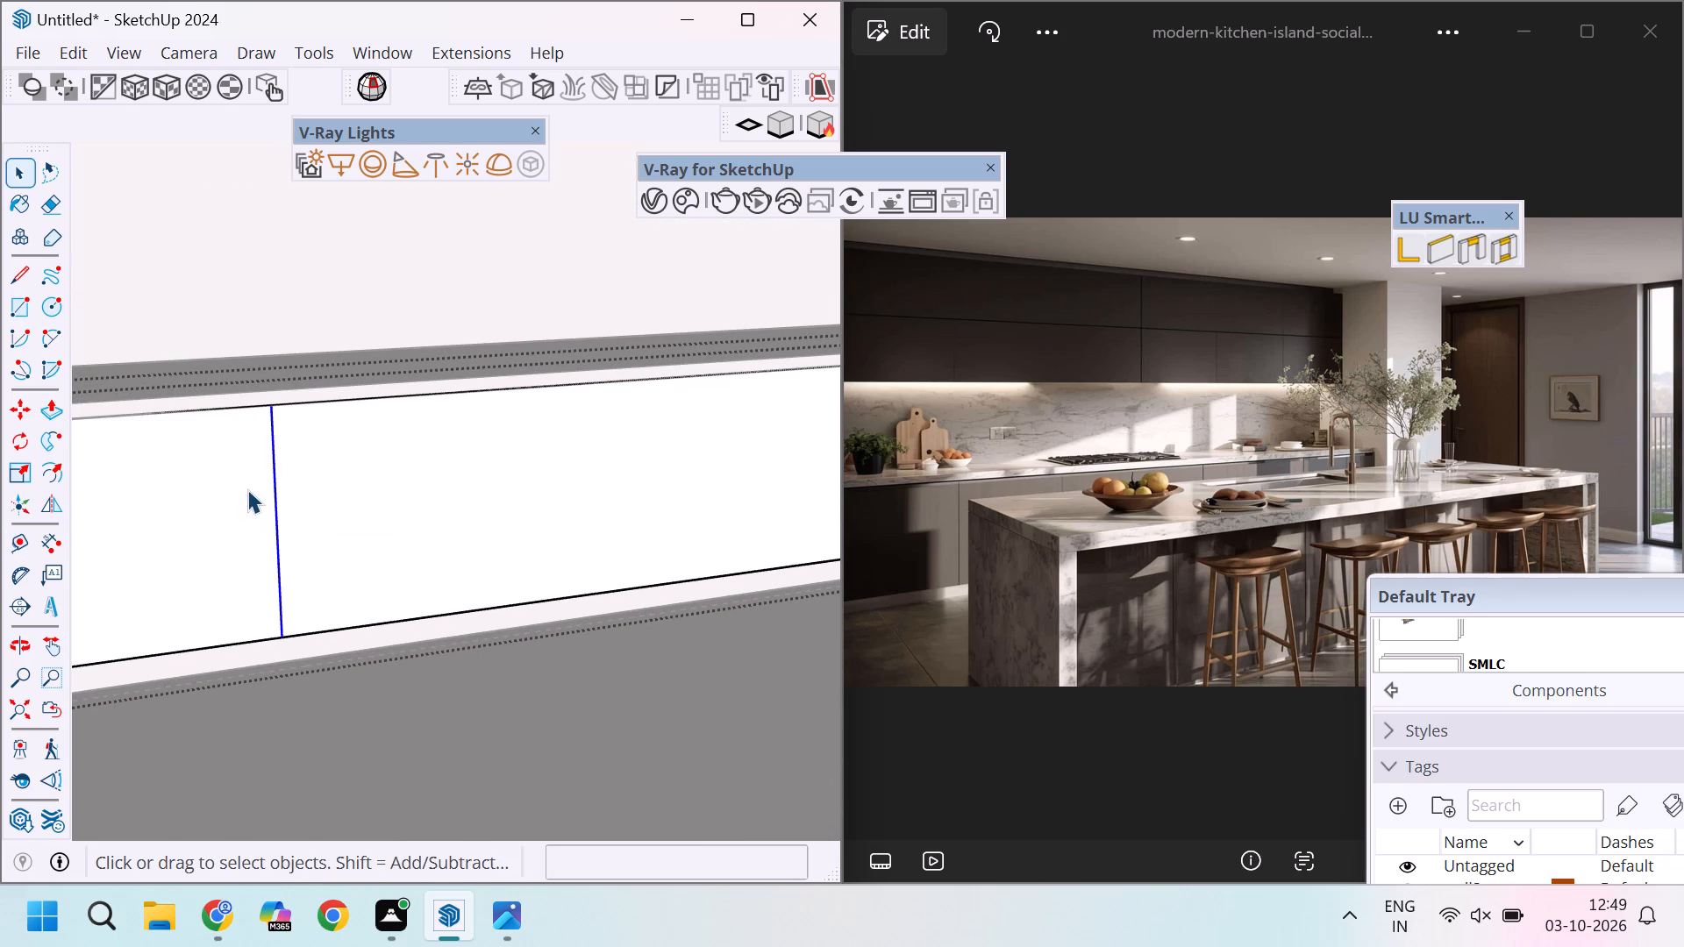
scroll(248, 488, up, 4)
scroll(284, 493, down, 4)
key(m)
scroll(284, 493, up, 3)
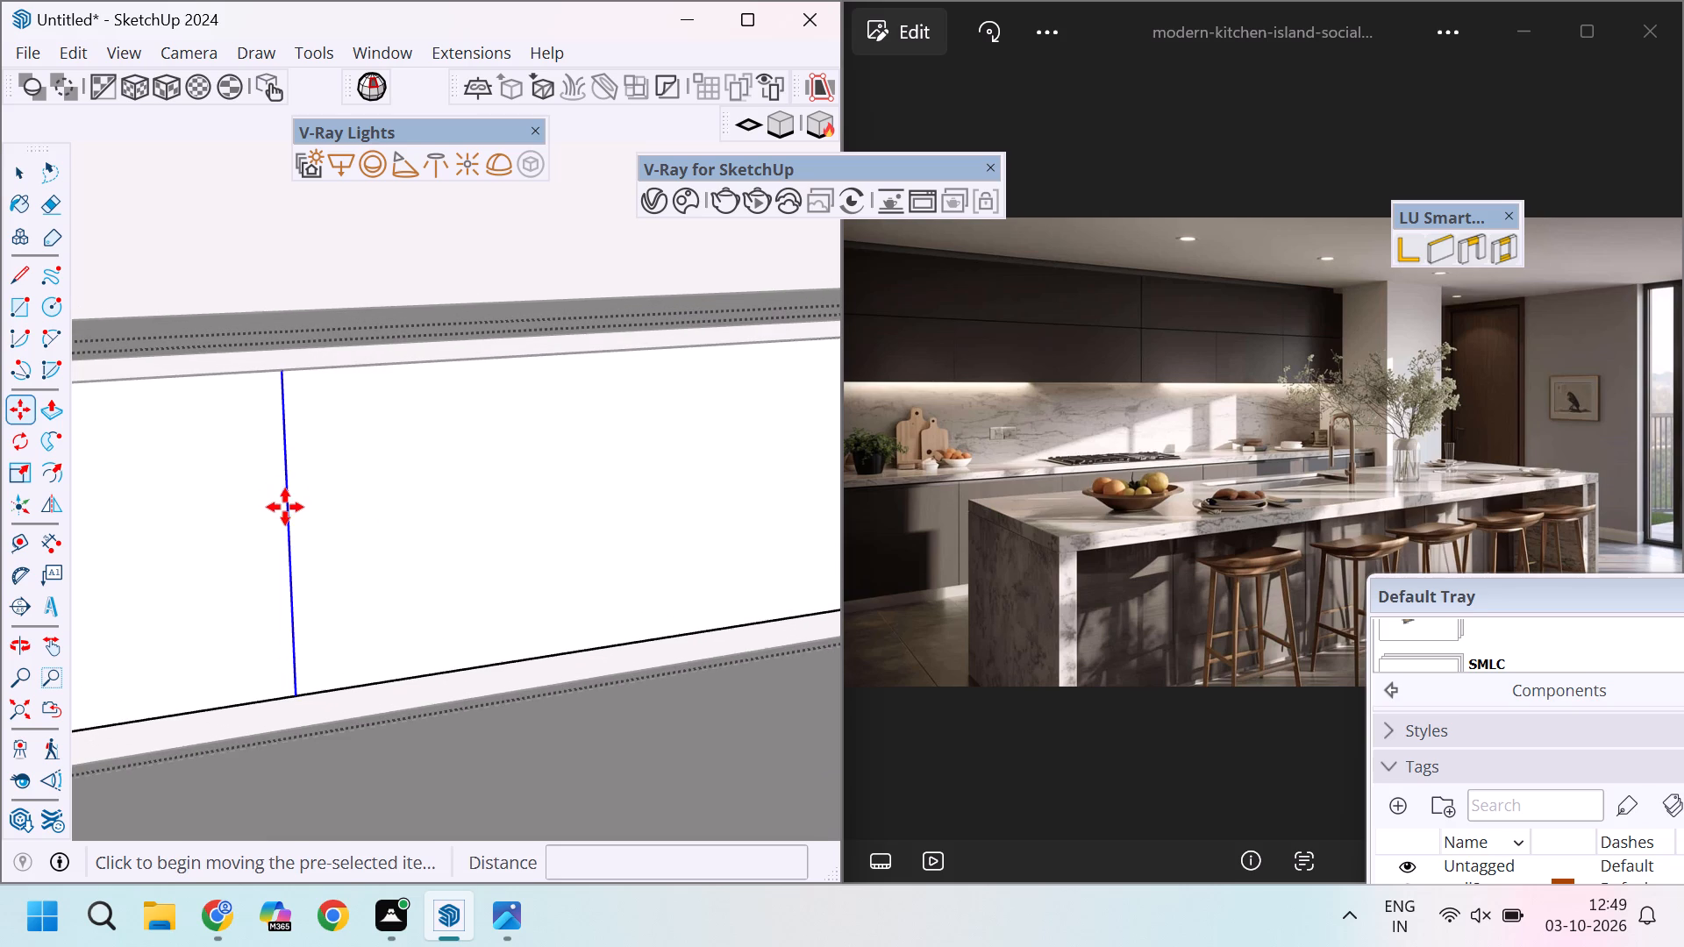
click(283, 524)
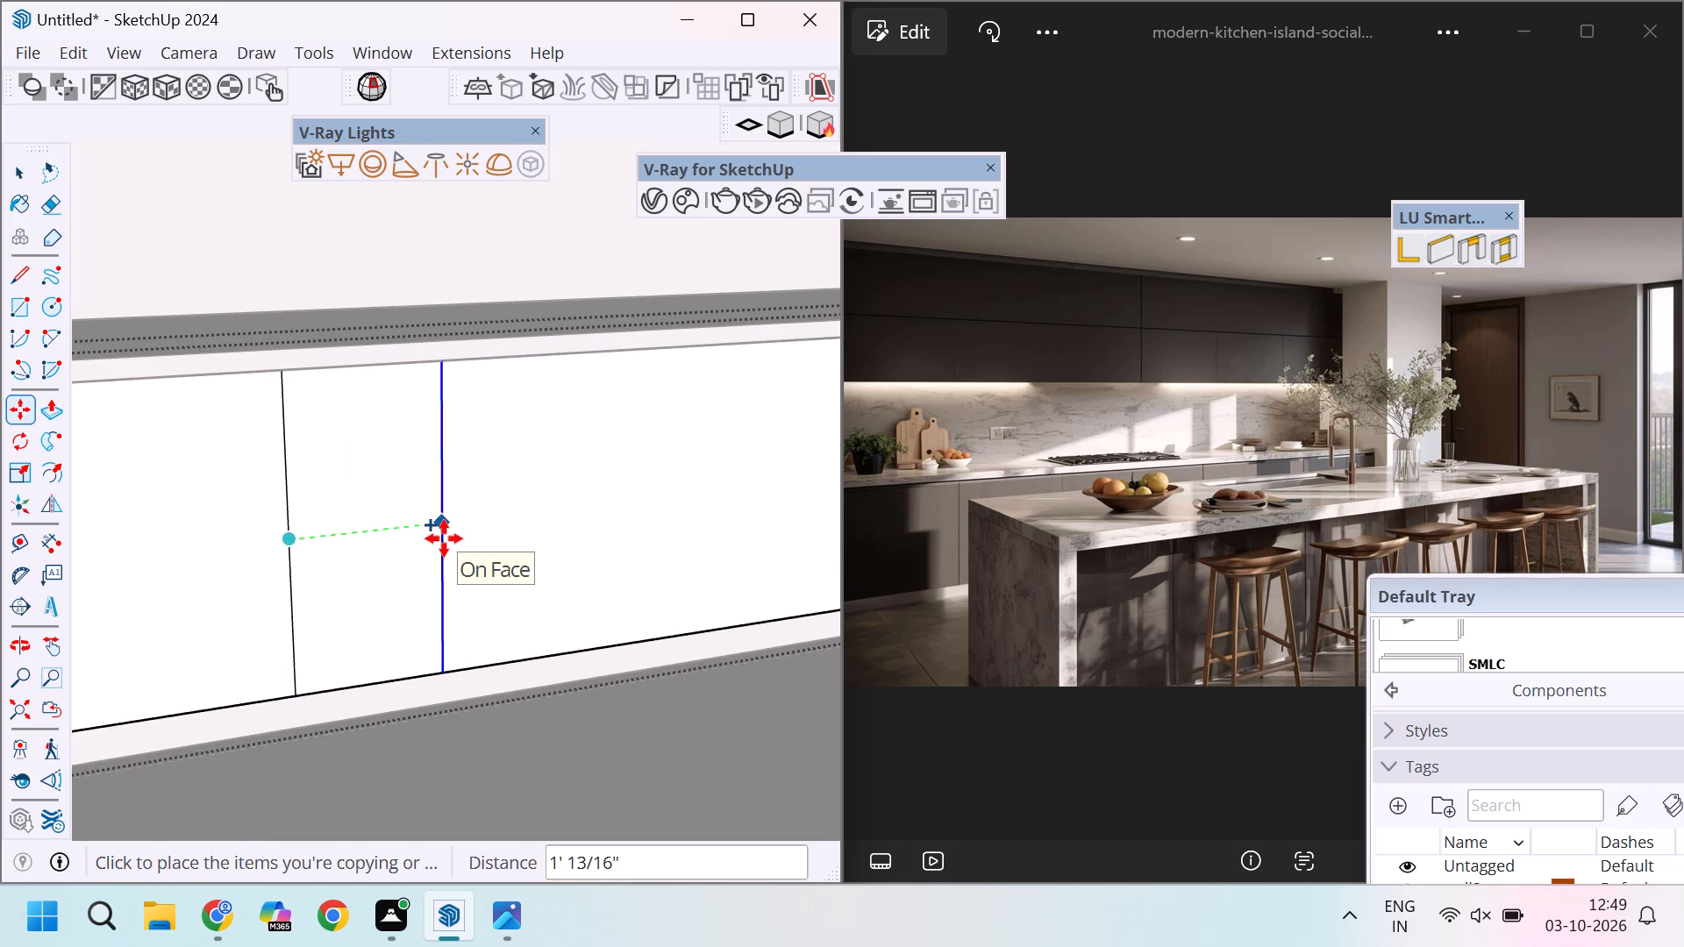
key(Left)
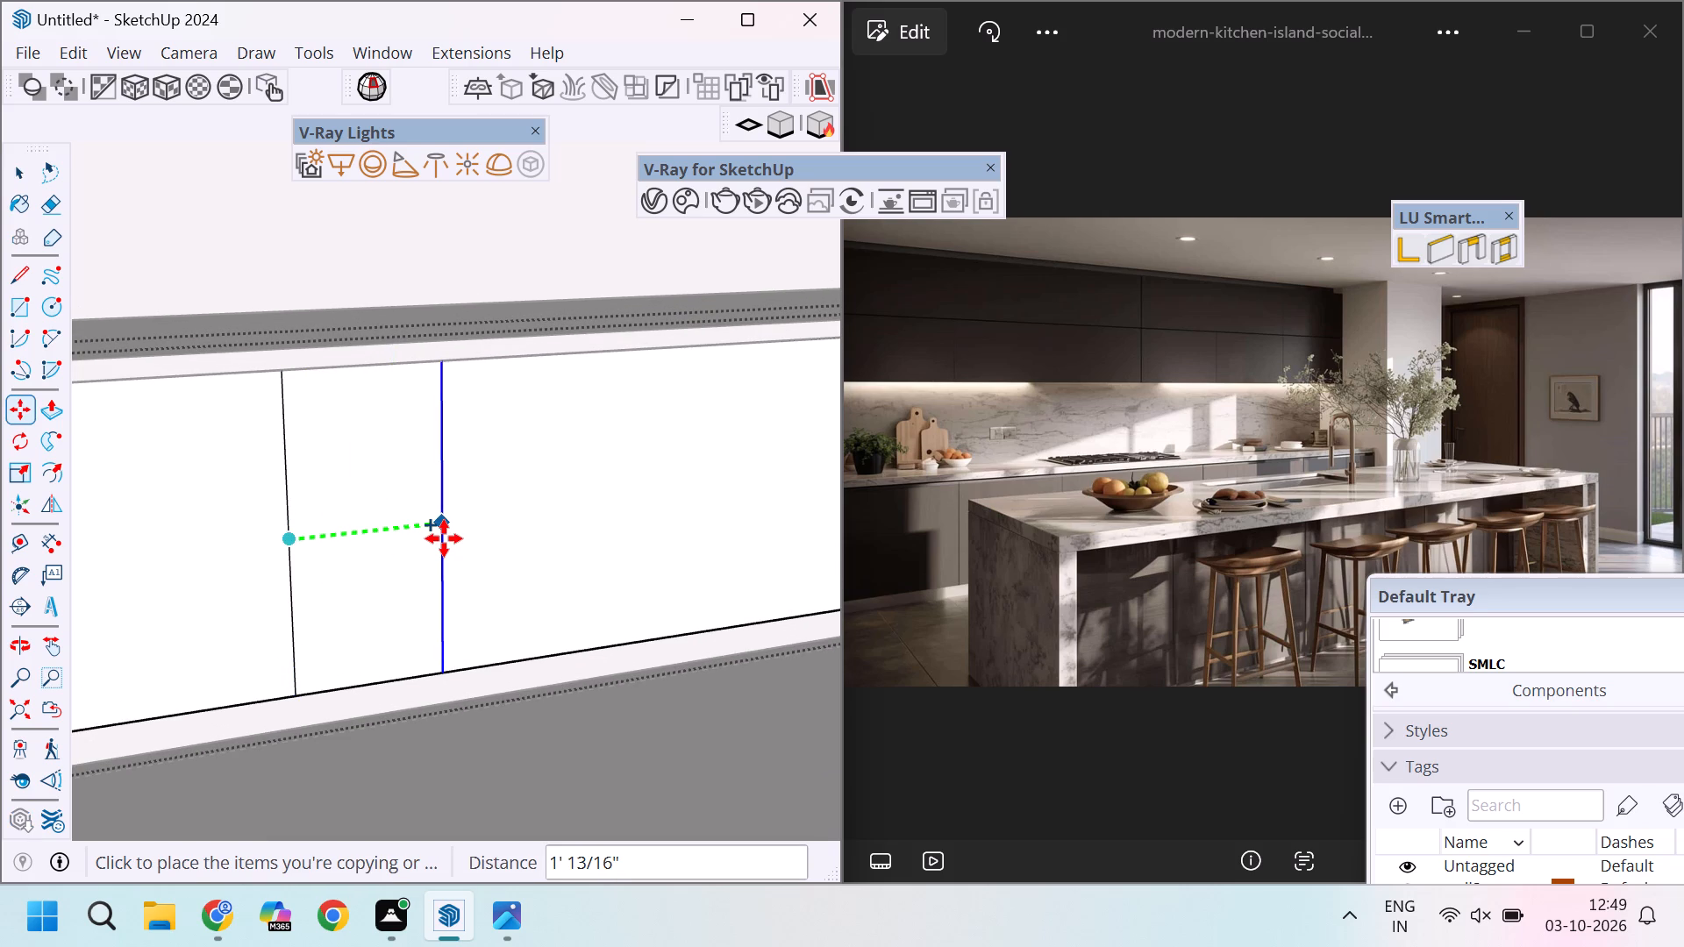
text(2')
key(Return)
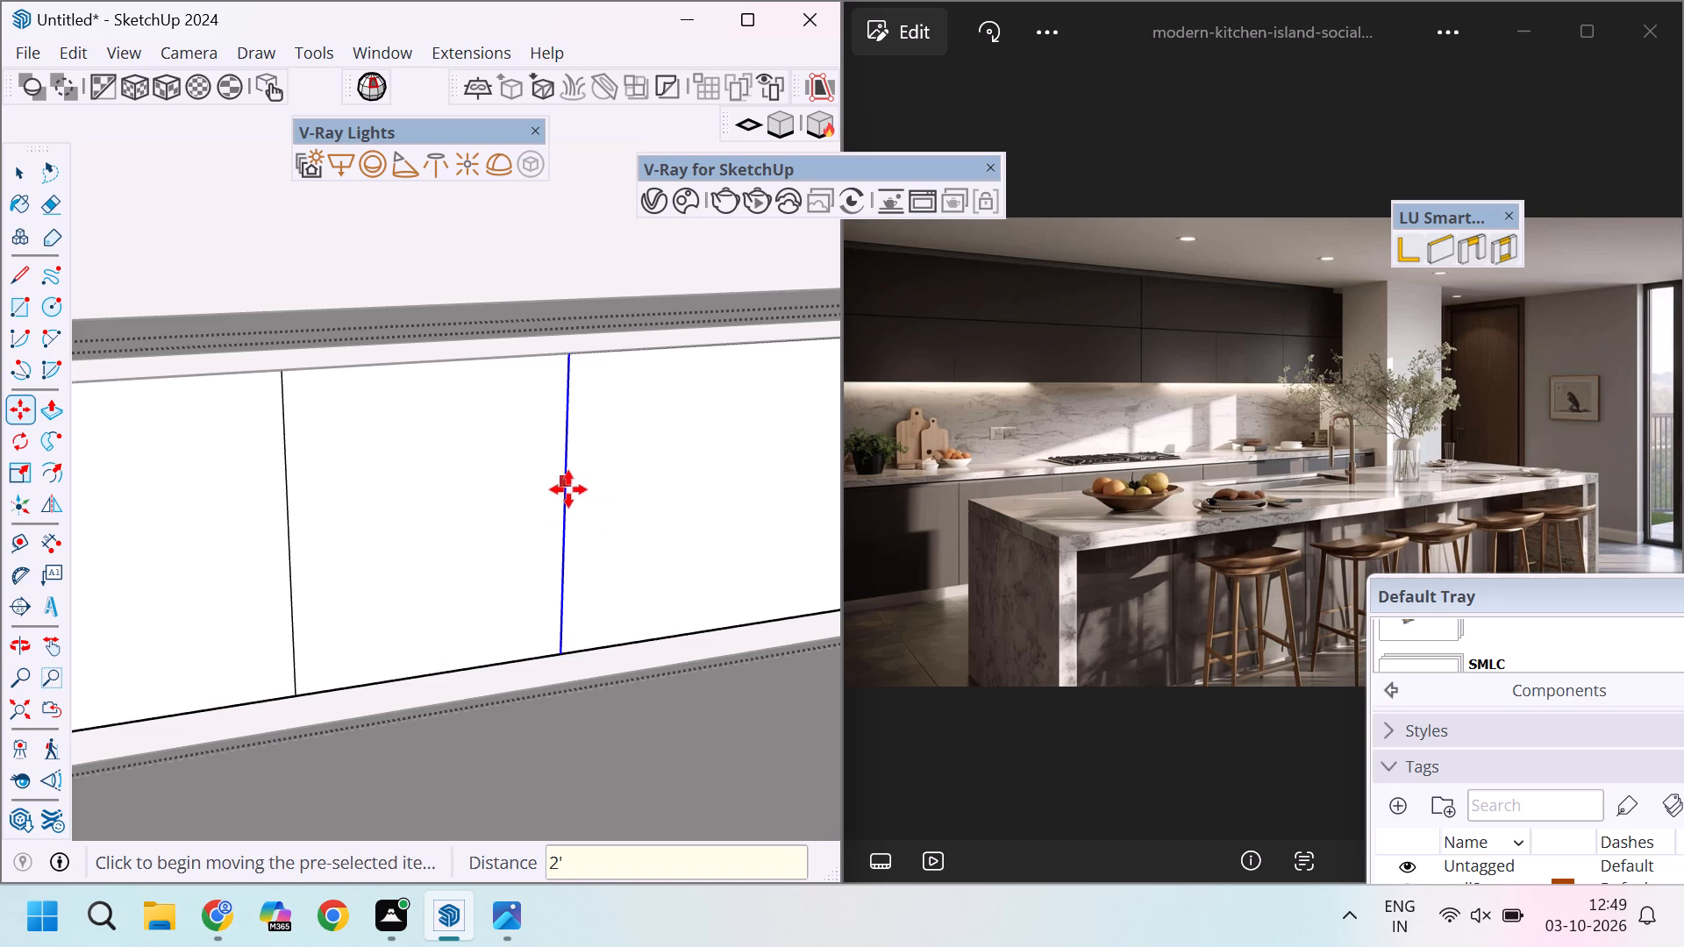
Copy the new division line a further 3' along the green axis toward the panel's far end.
click(564, 511)
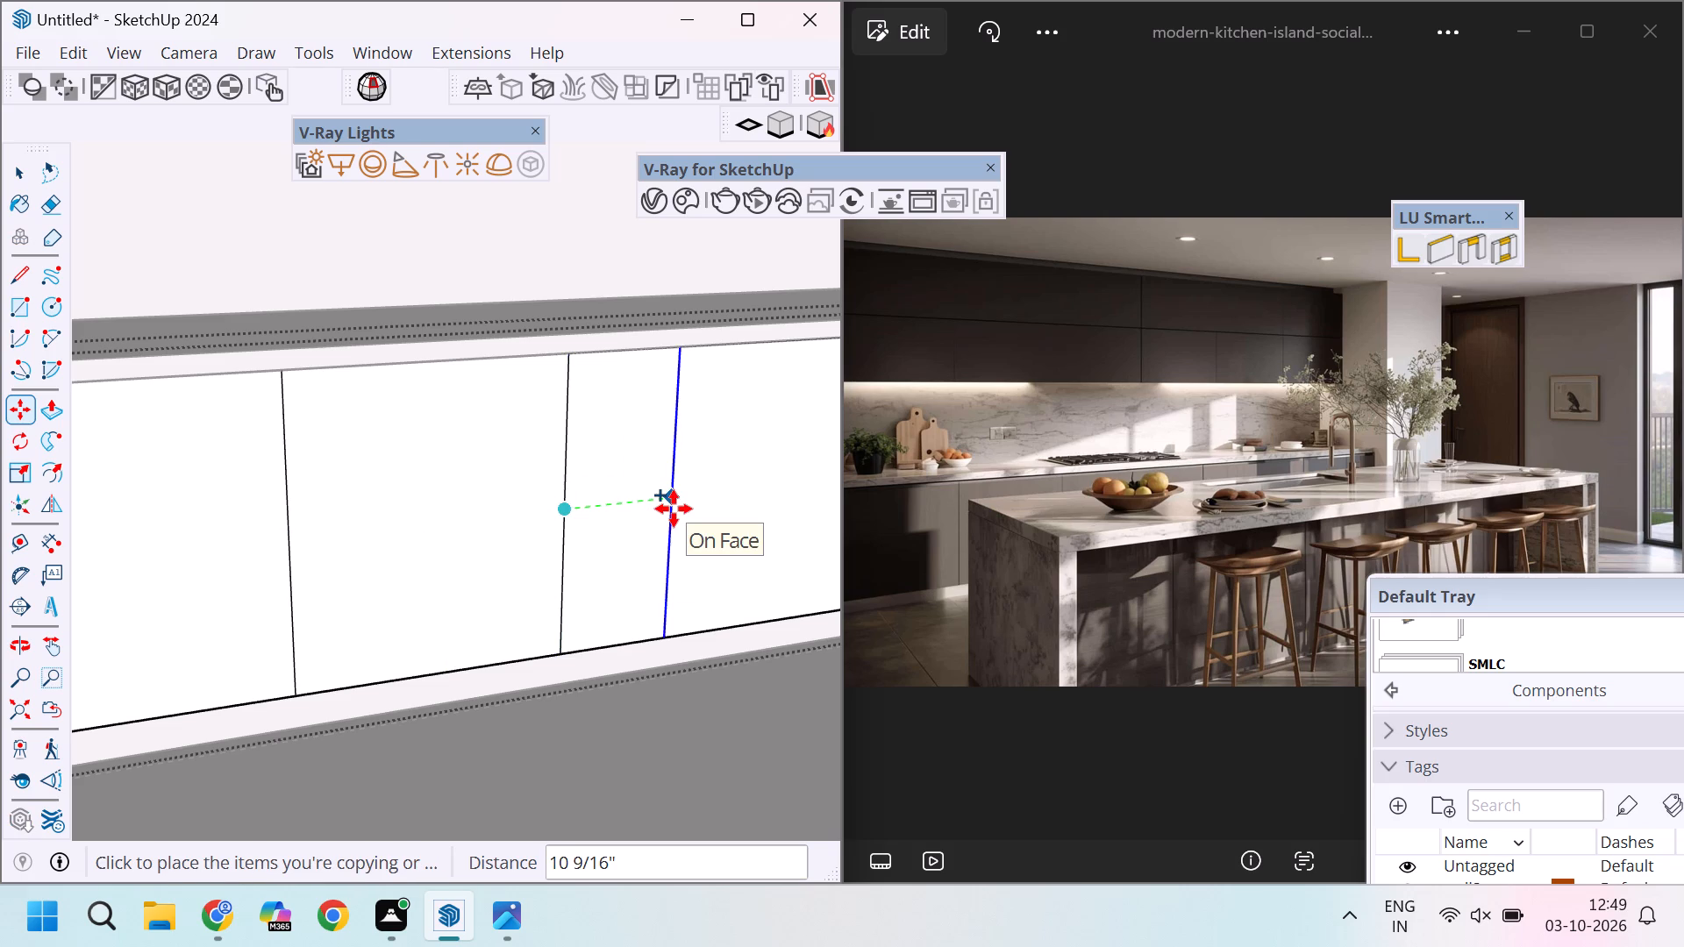
key(Left)
text(3')
key(Return)
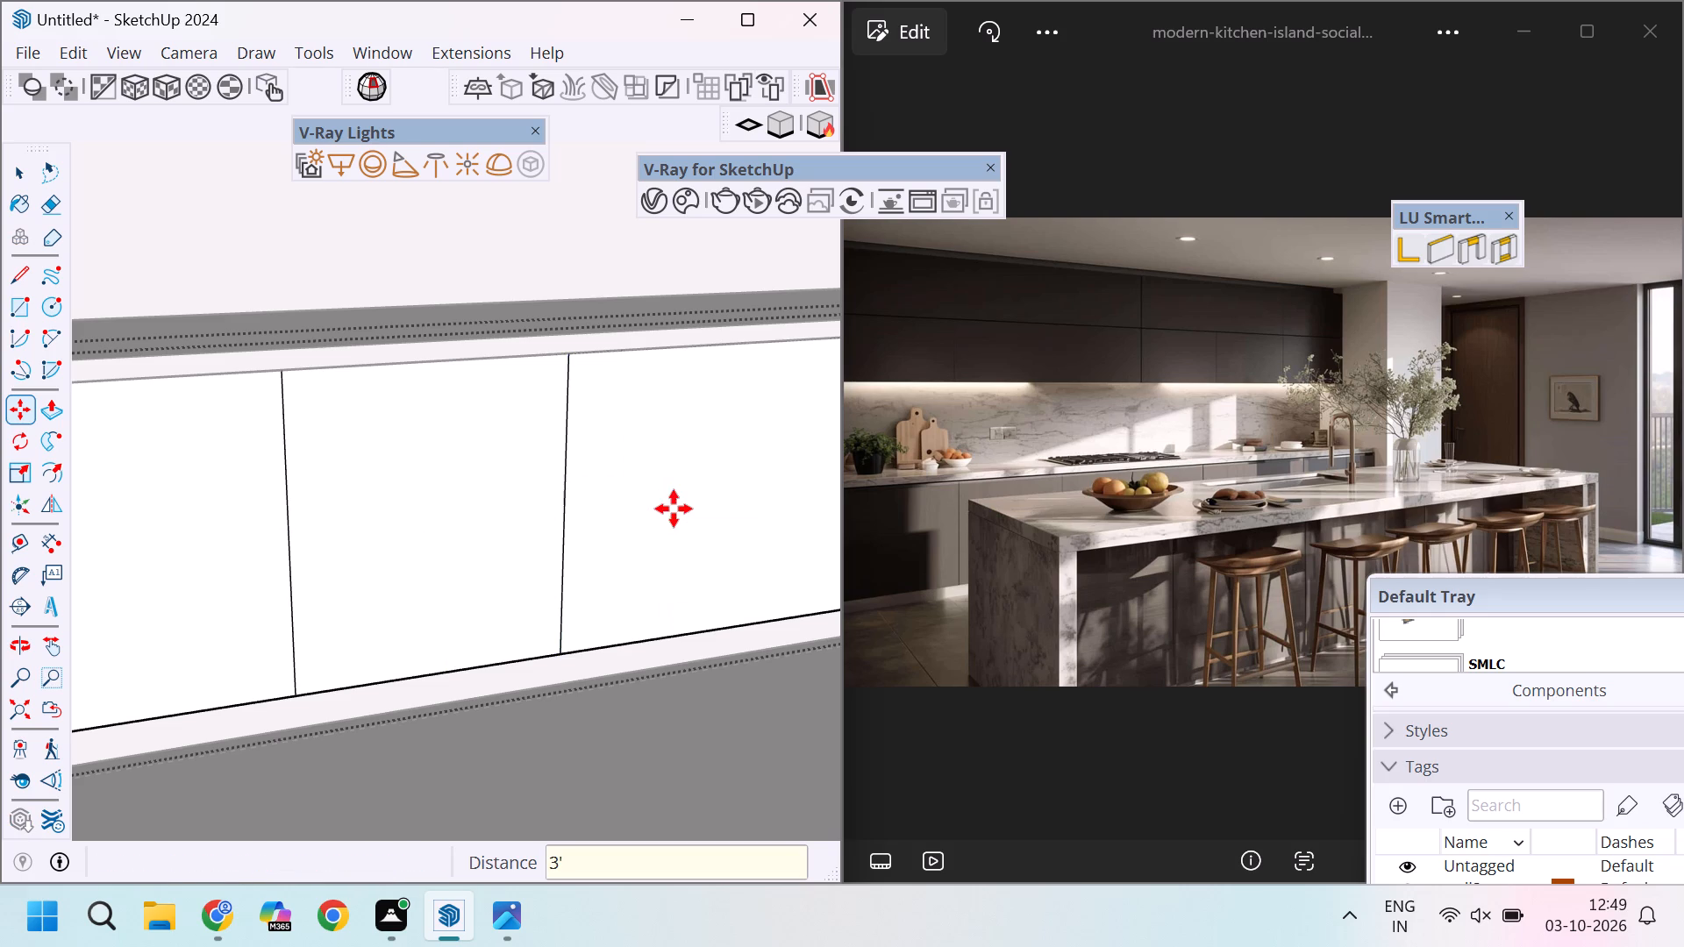
Hide the wall3 tag to uncover the whole base cabinet from the front.
scroll(503, 447, down, 11)
scroll(488, 435, up, 6)
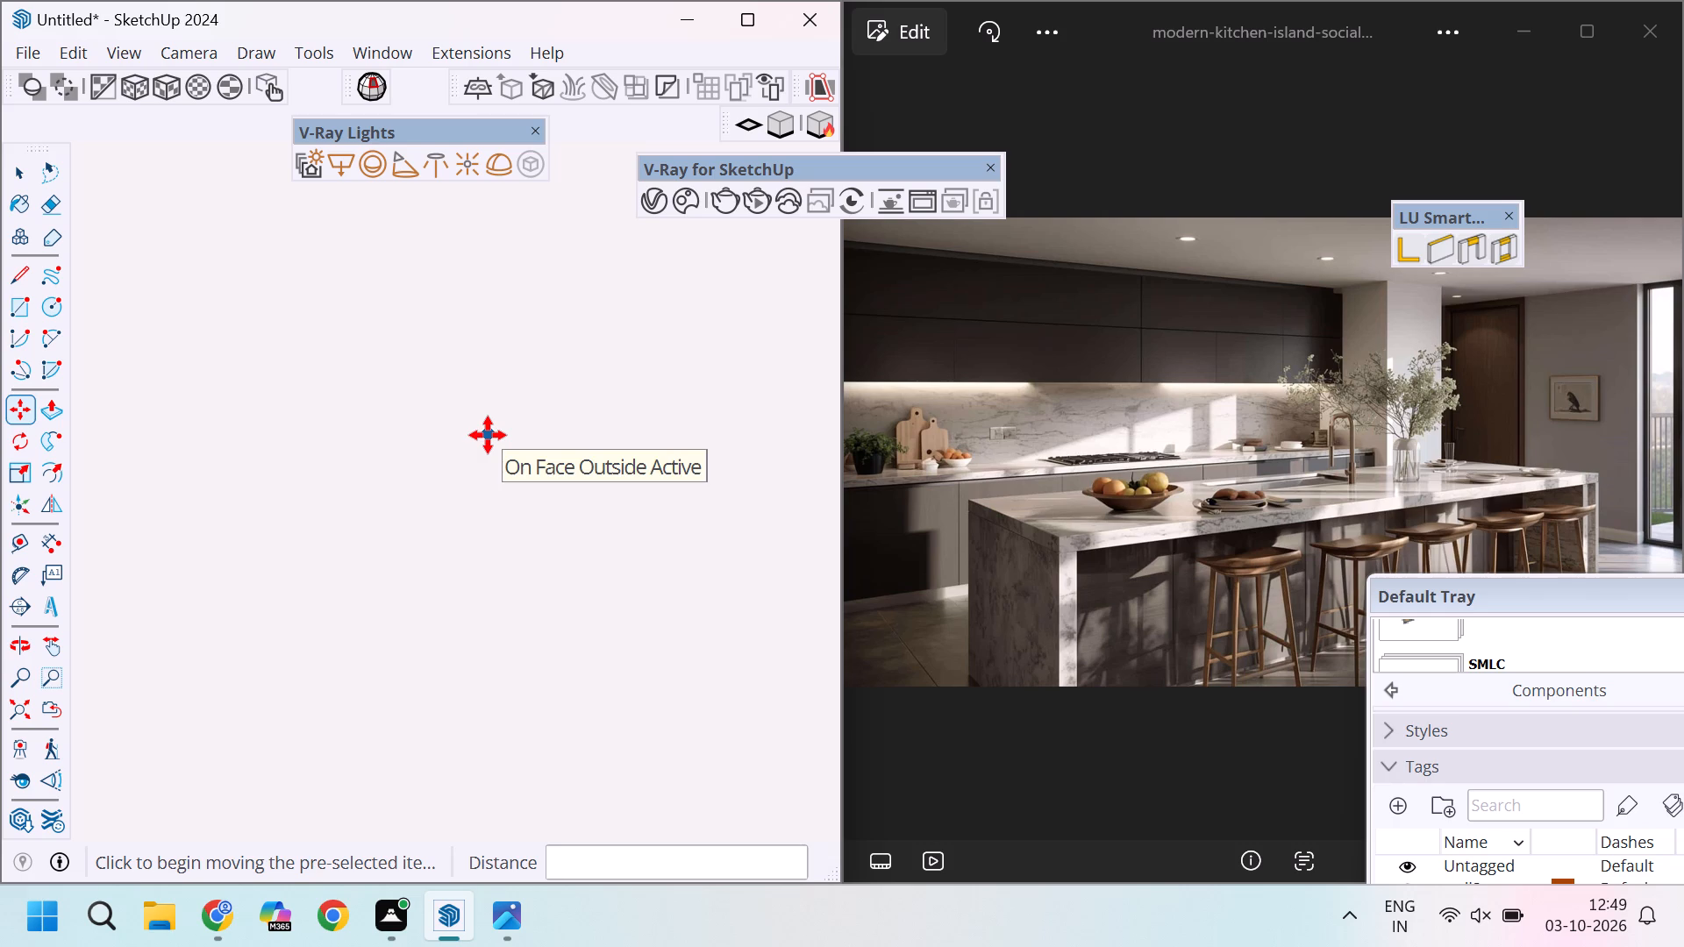
scroll(488, 435, up, 11)
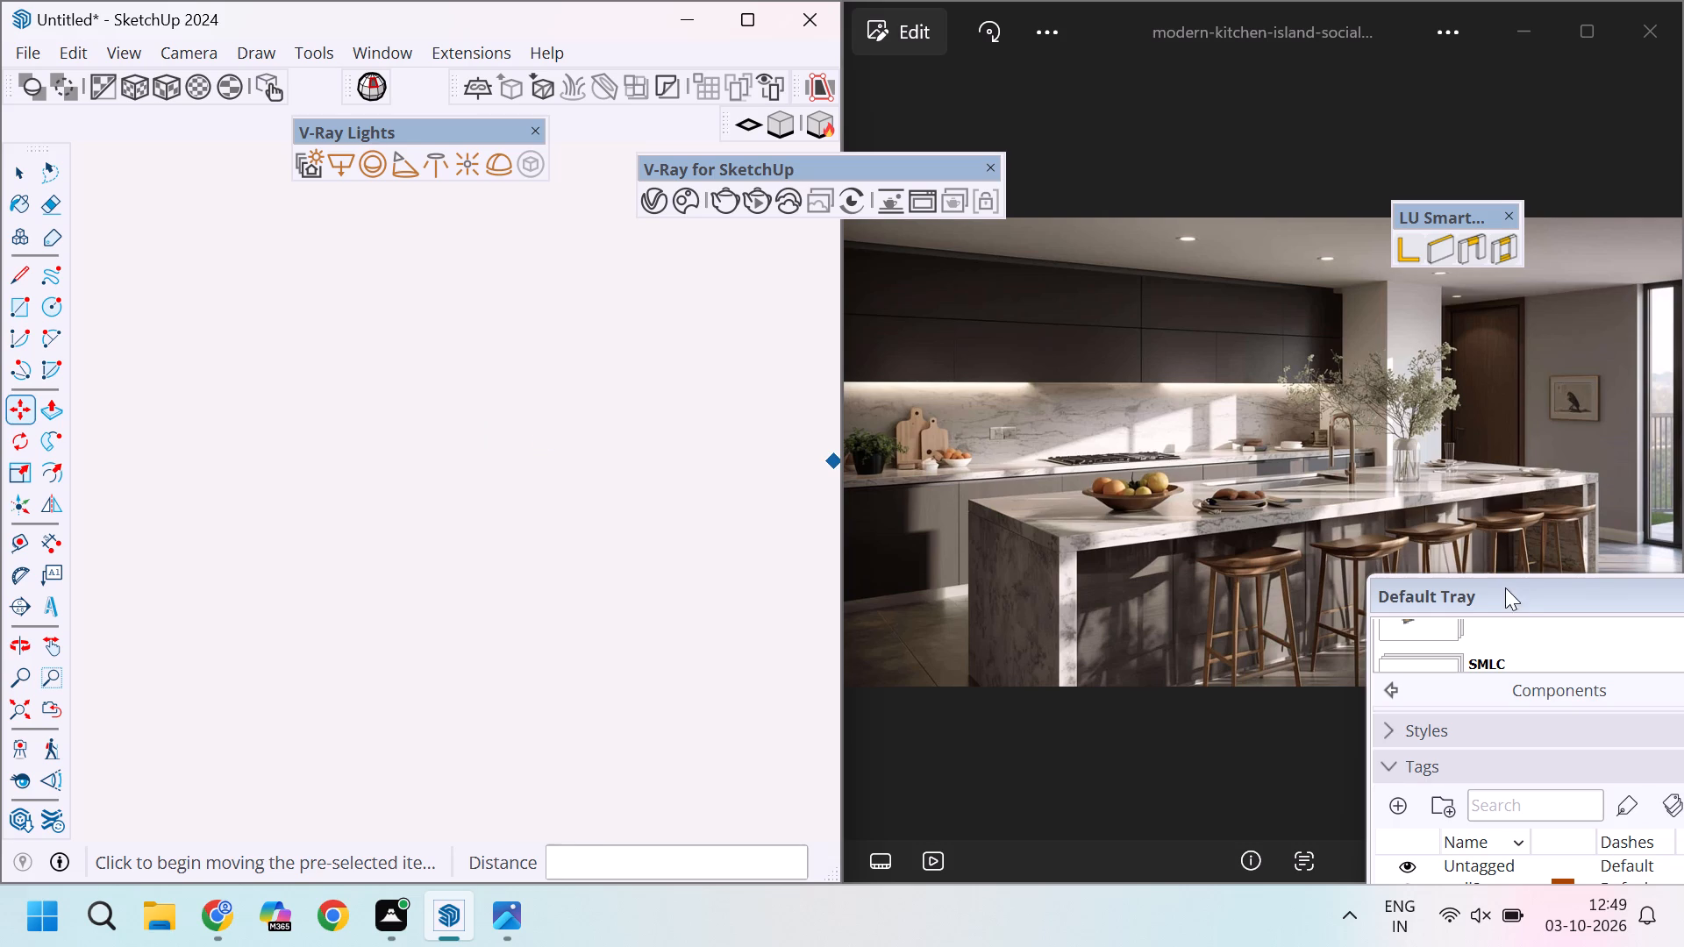
drag(1514, 595, 1401, 443)
click(1295, 735)
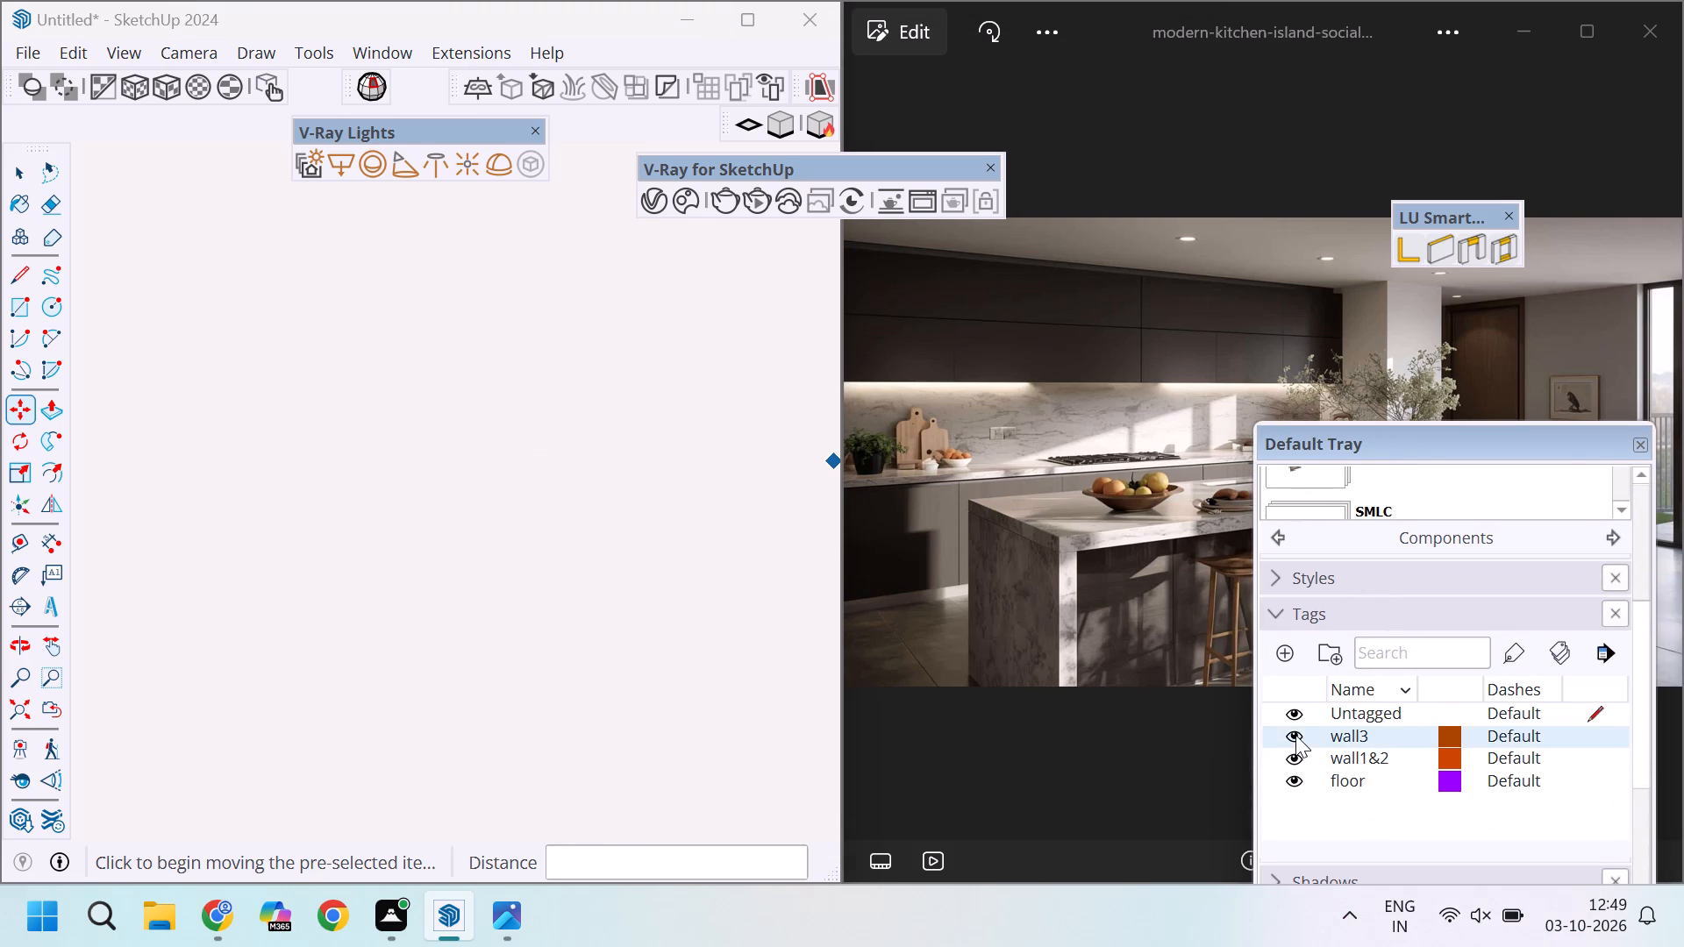
scroll(463, 488, down, 6)
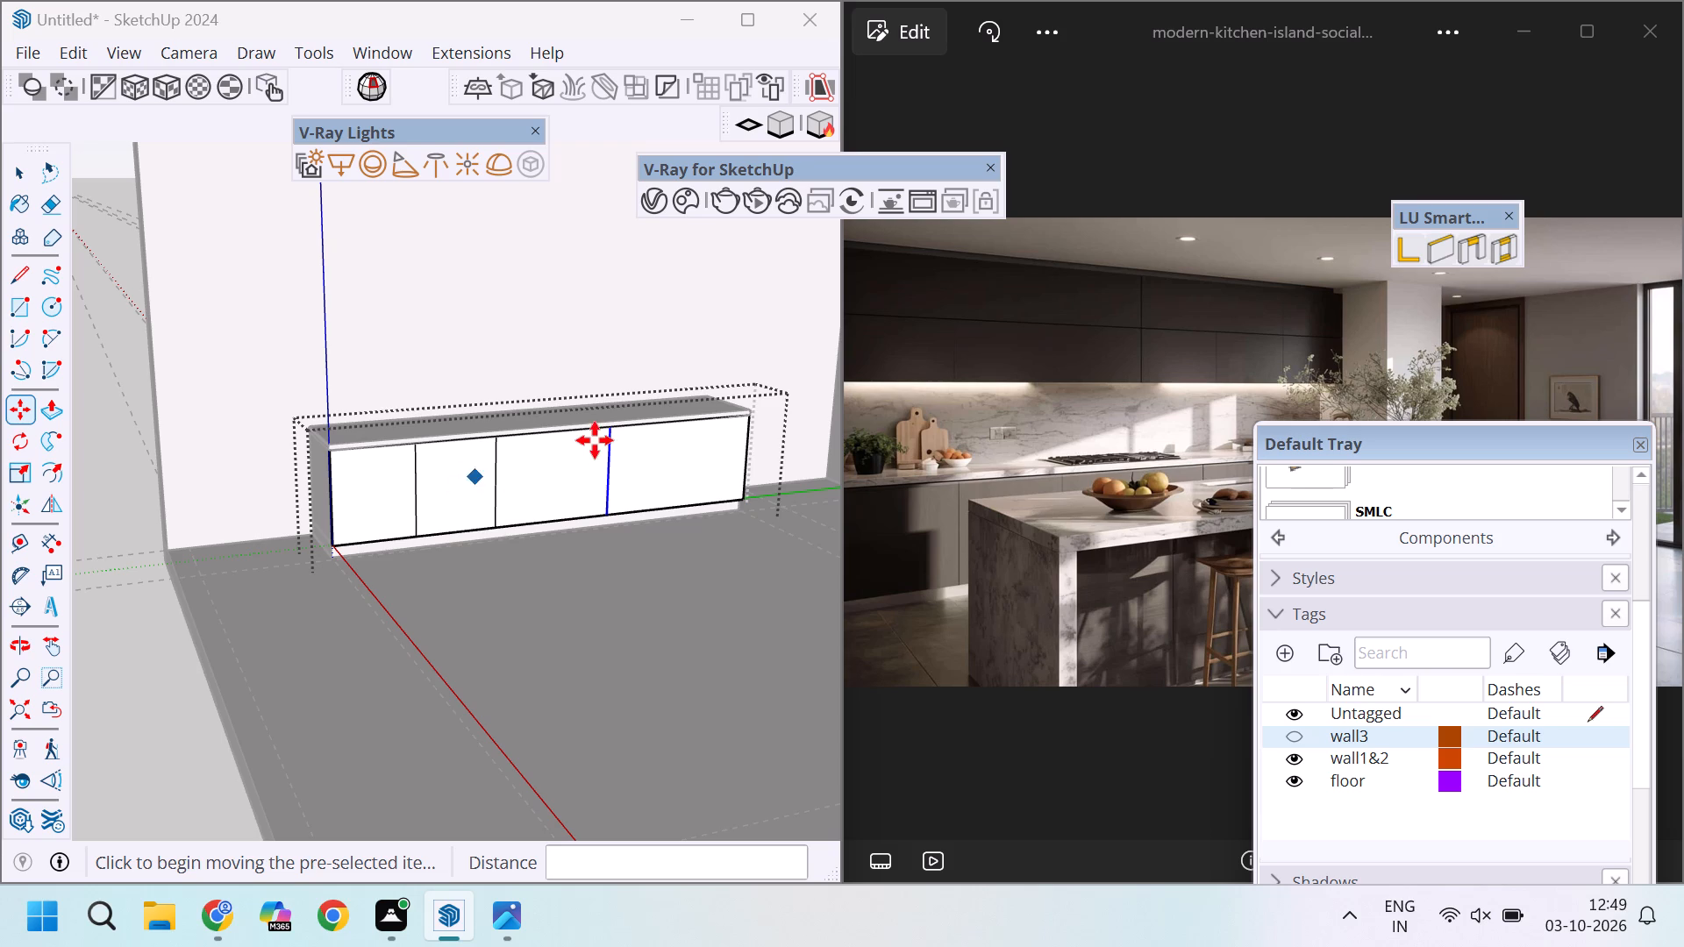
Copy the third division line 2' along the green axis toward the panel's far end.
scroll(640, 498, up, 3)
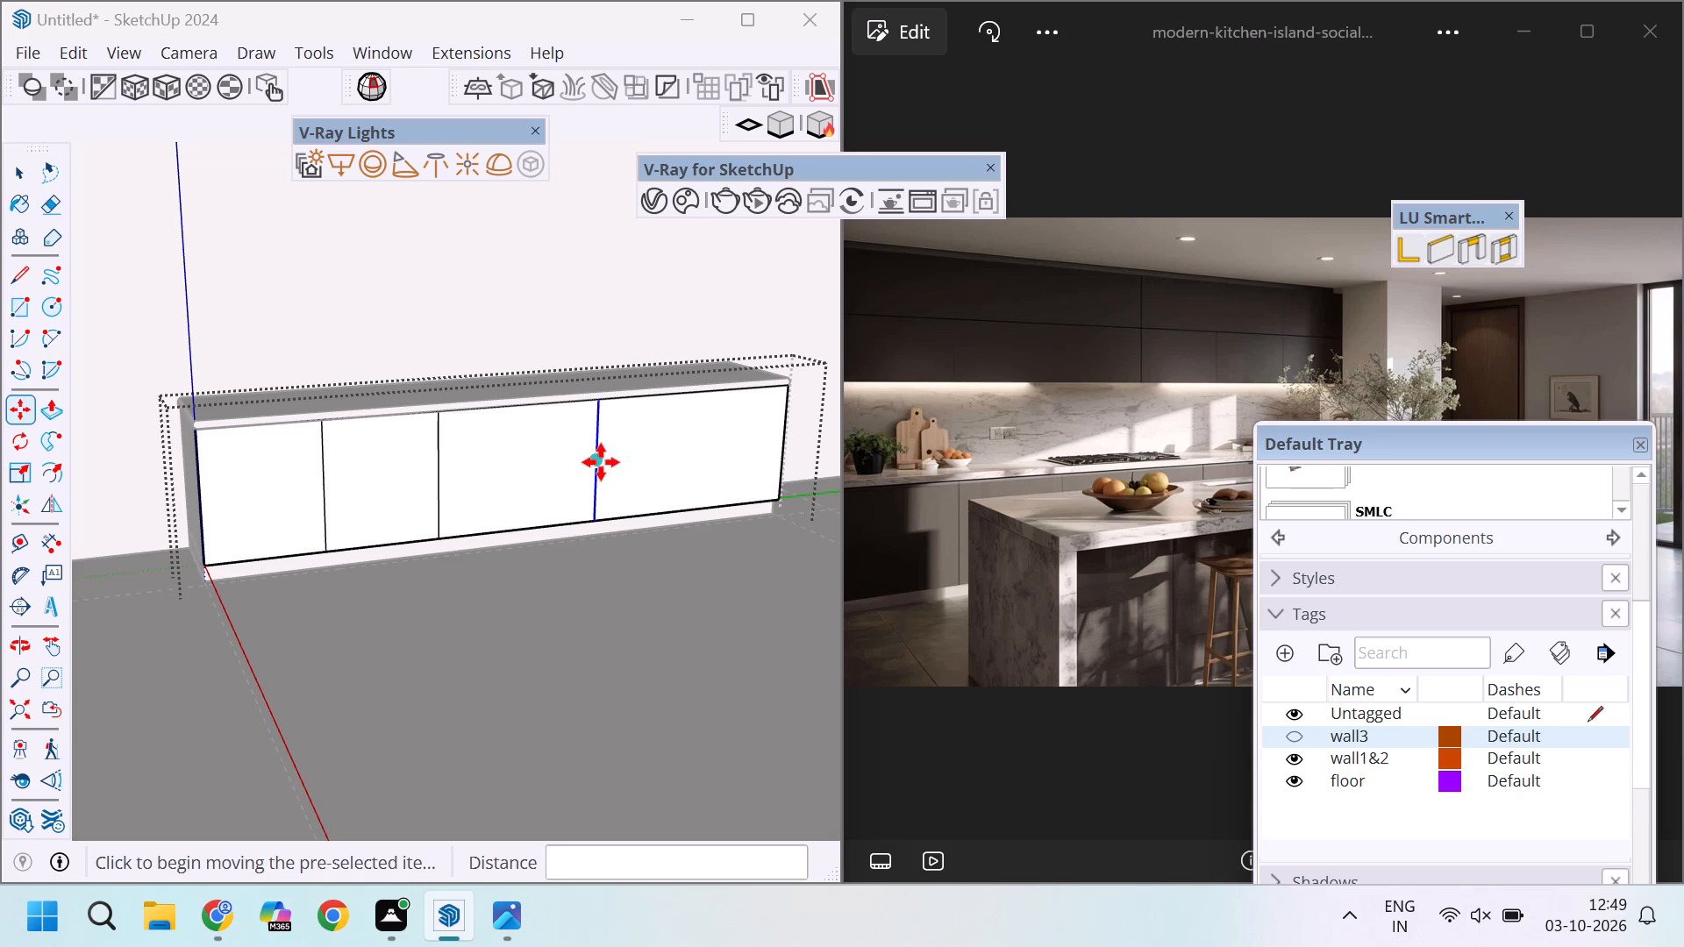
scroll(601, 462, up, 5)
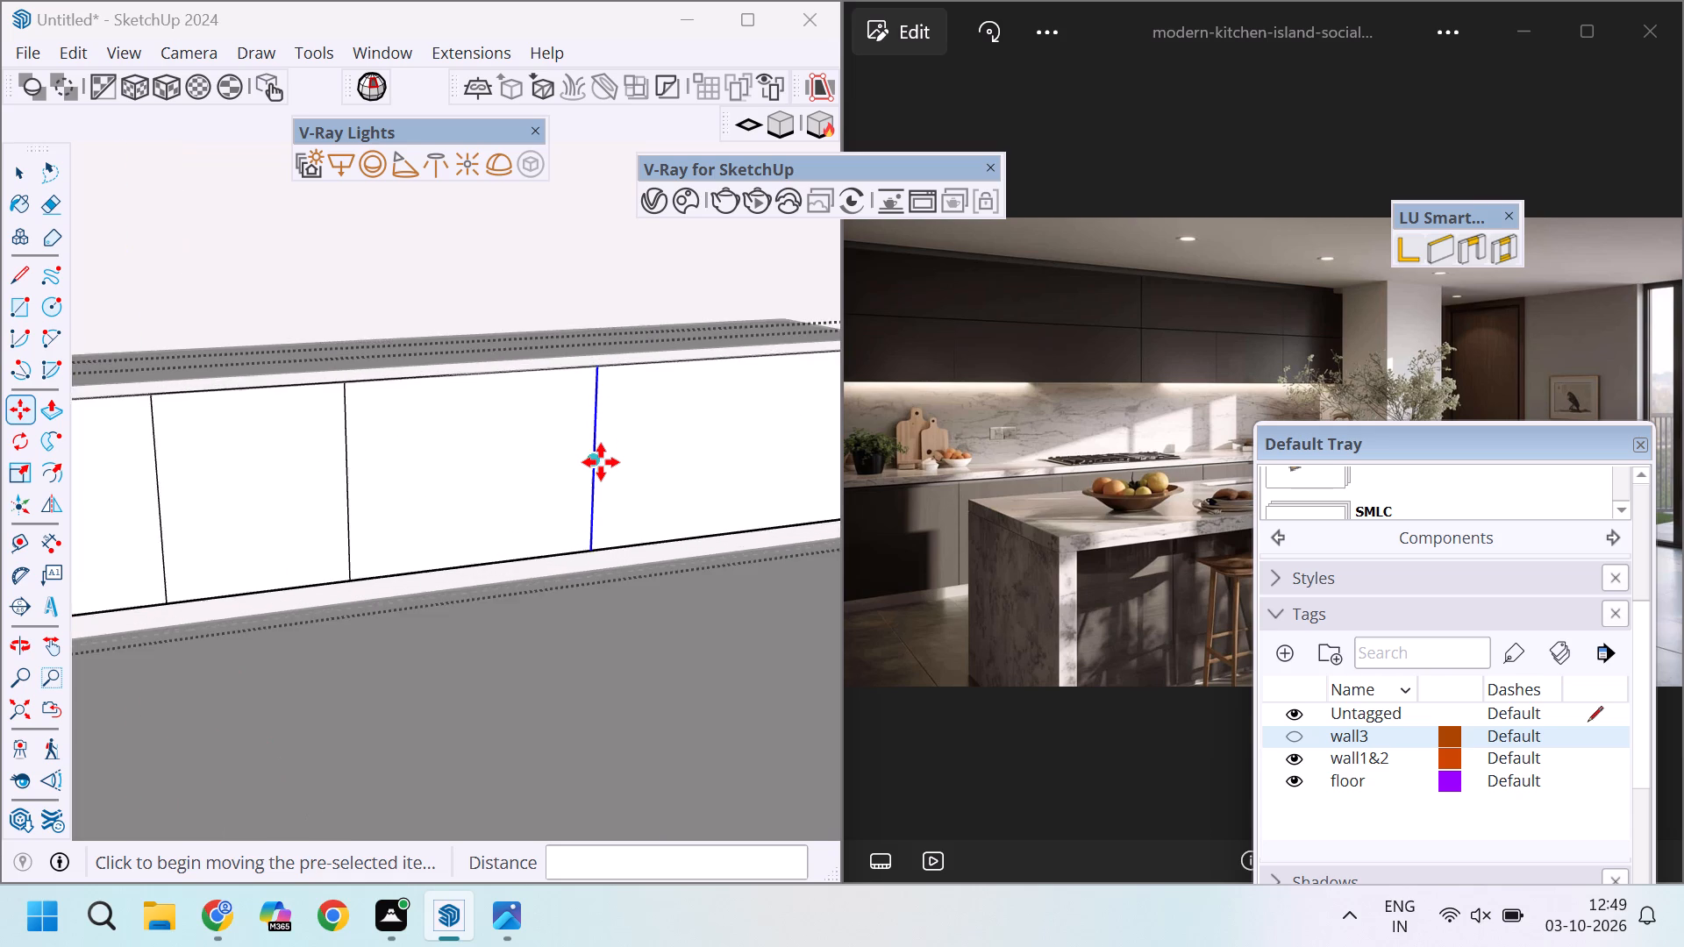
scroll(601, 462, up, 1)
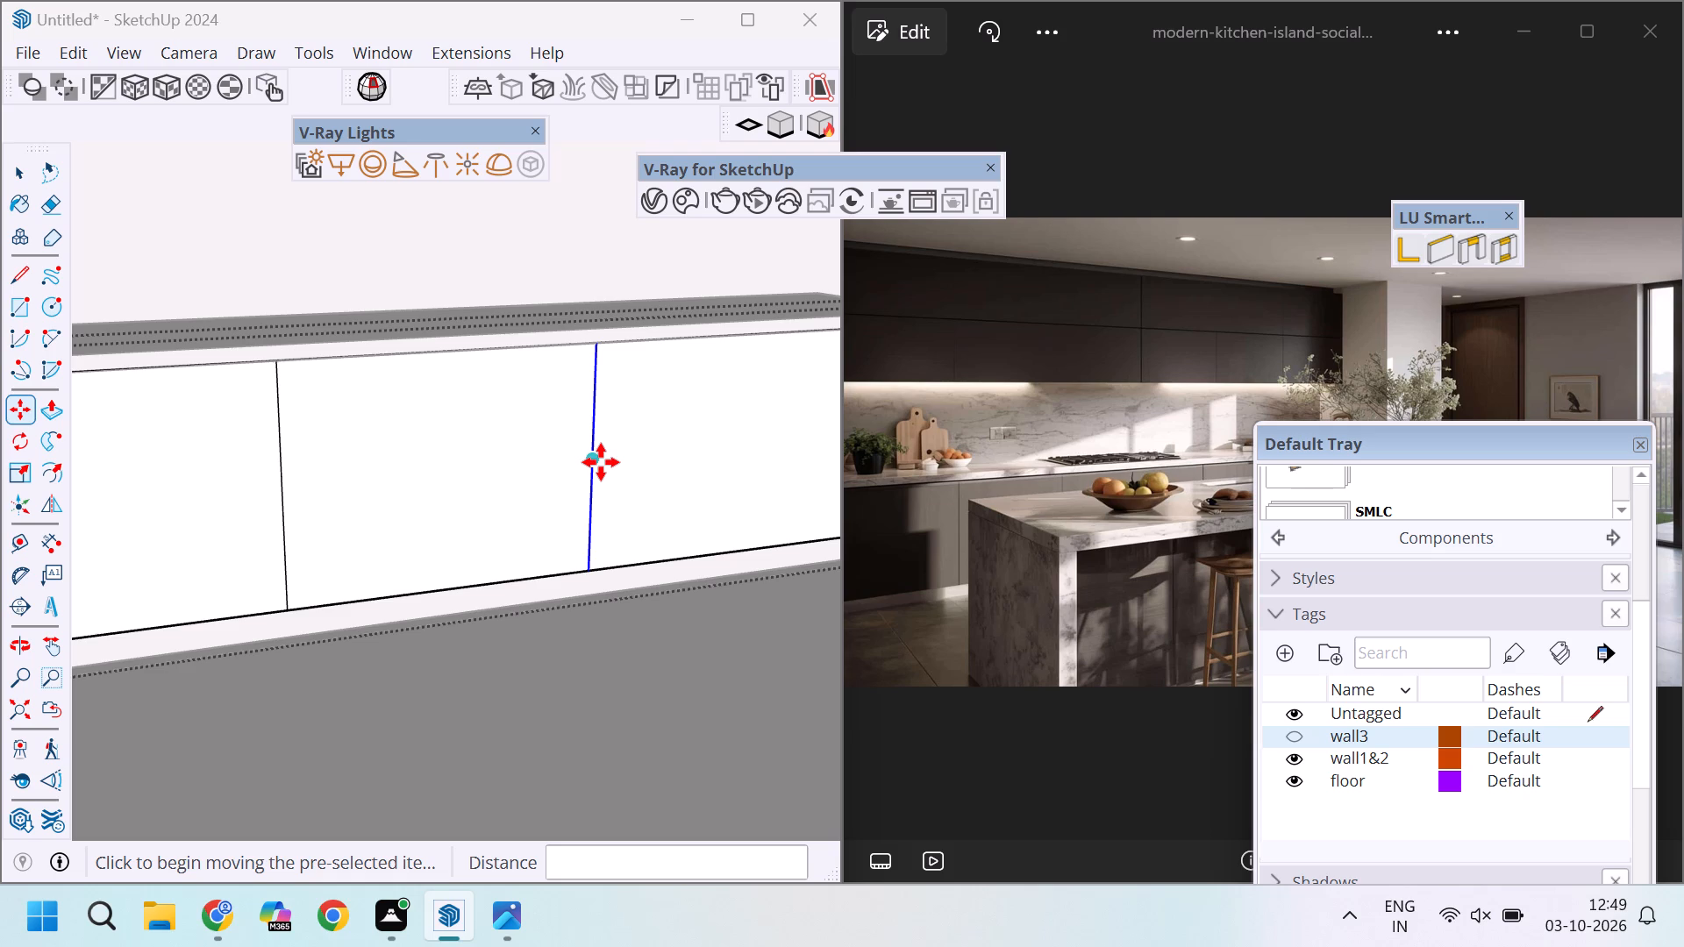
scroll(601, 462, down, 4)
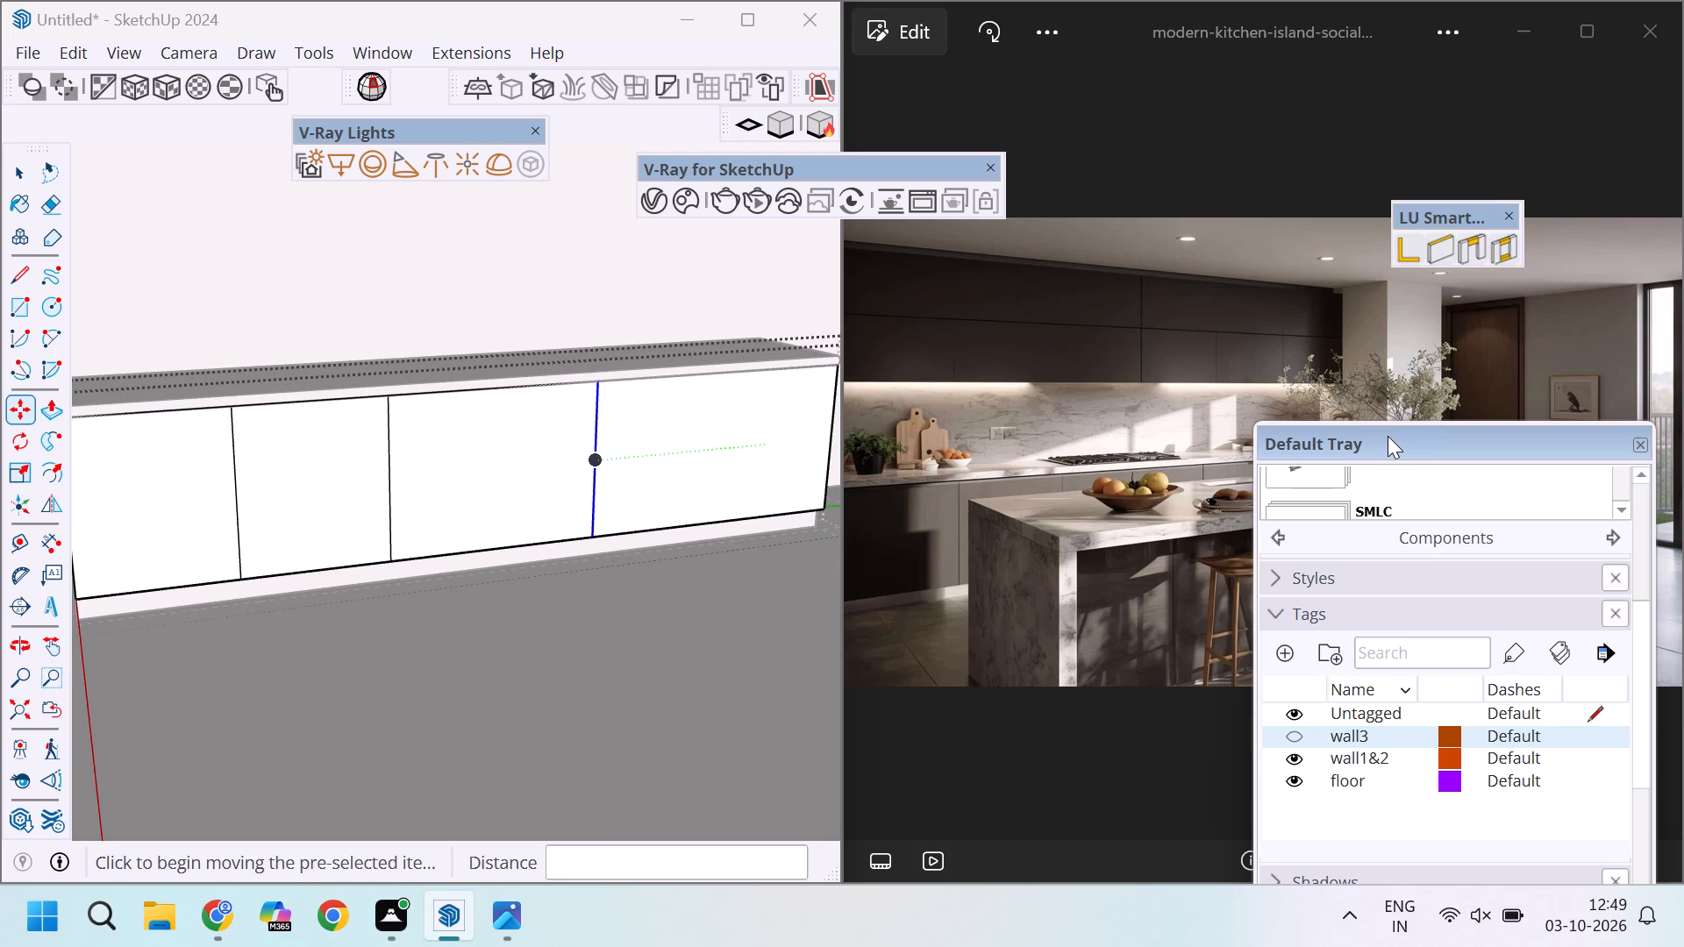
drag(1388, 437, 1416, 518)
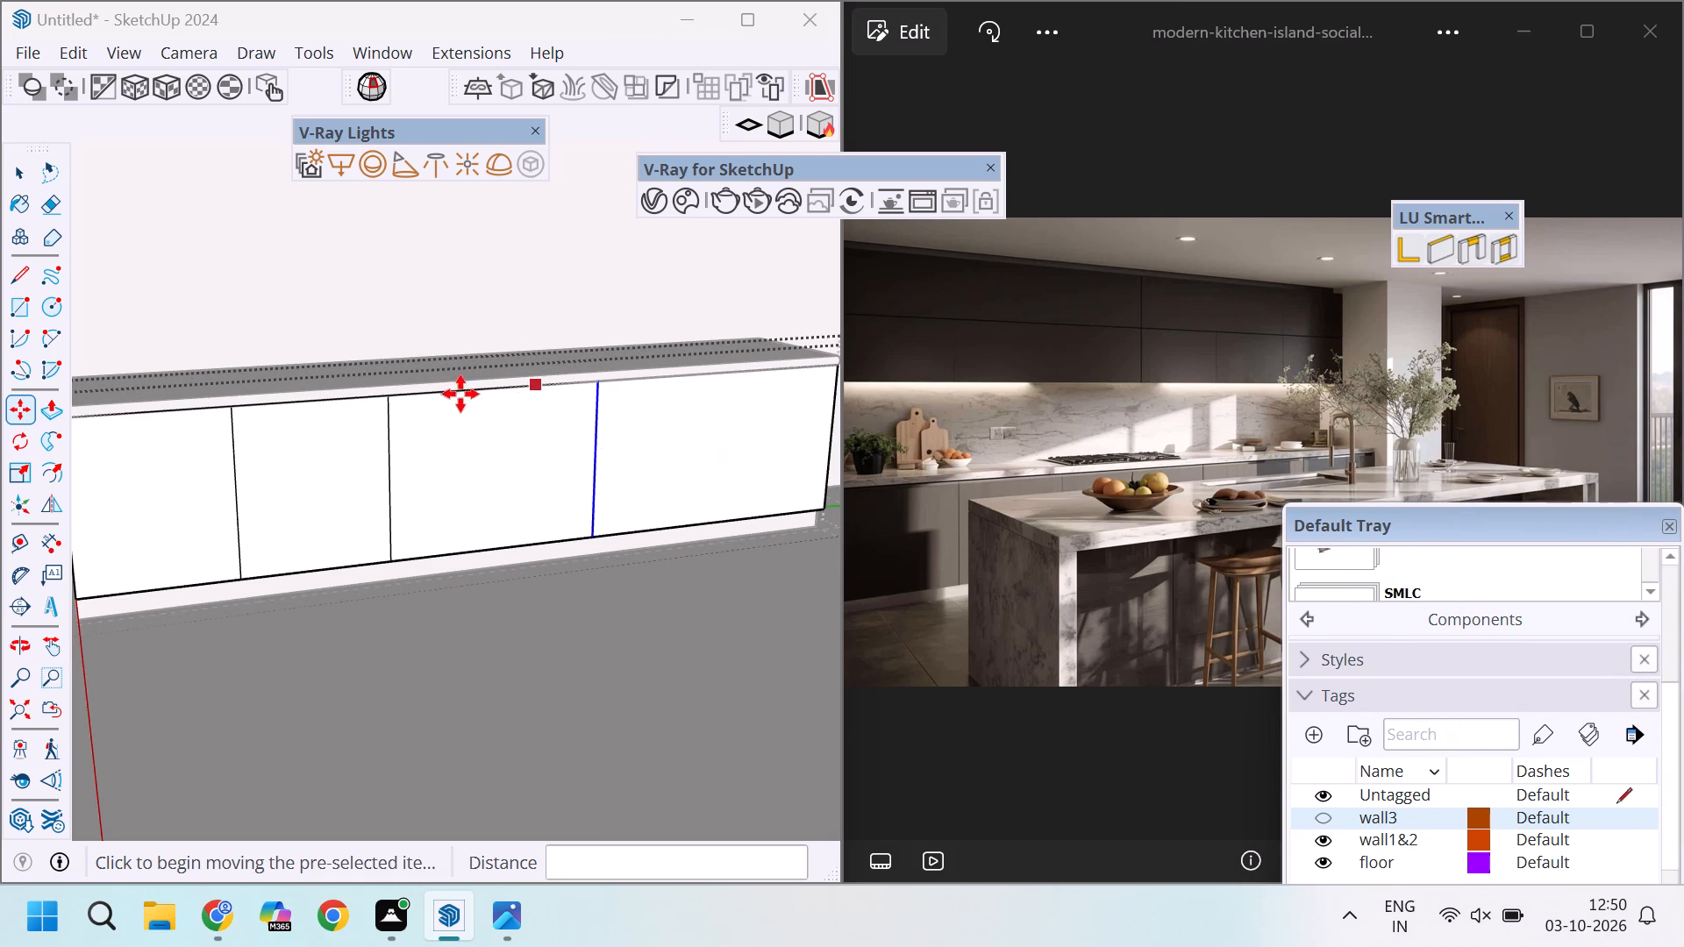
click(598, 460)
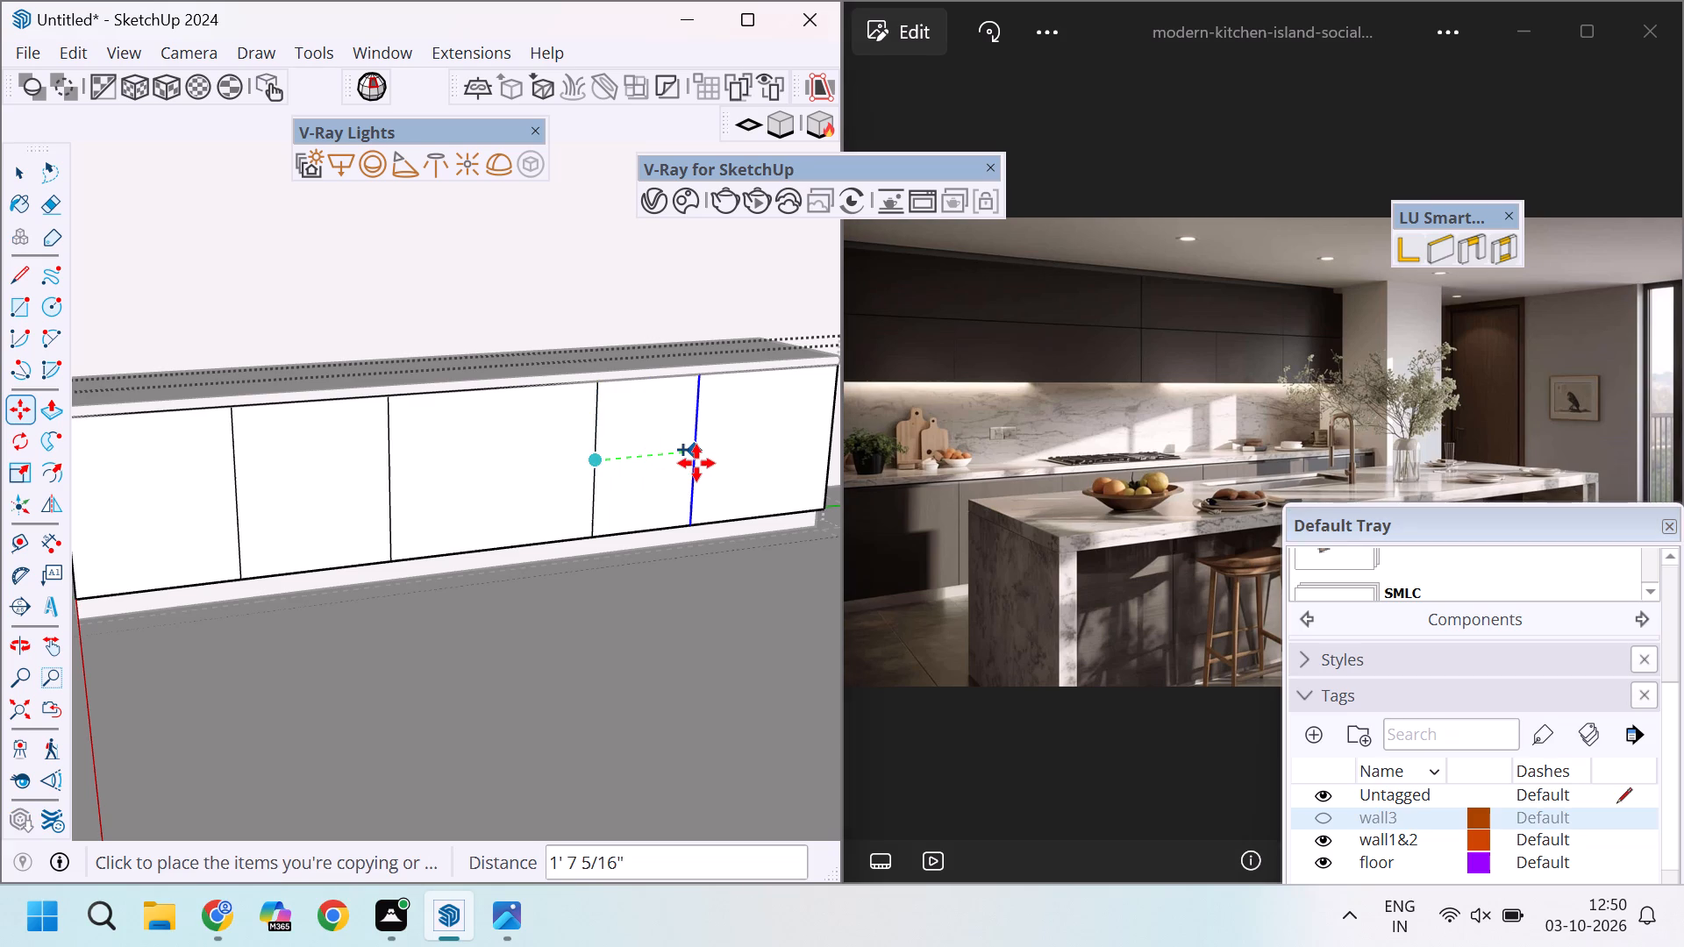
key(Left)
text(2')
key(Return)
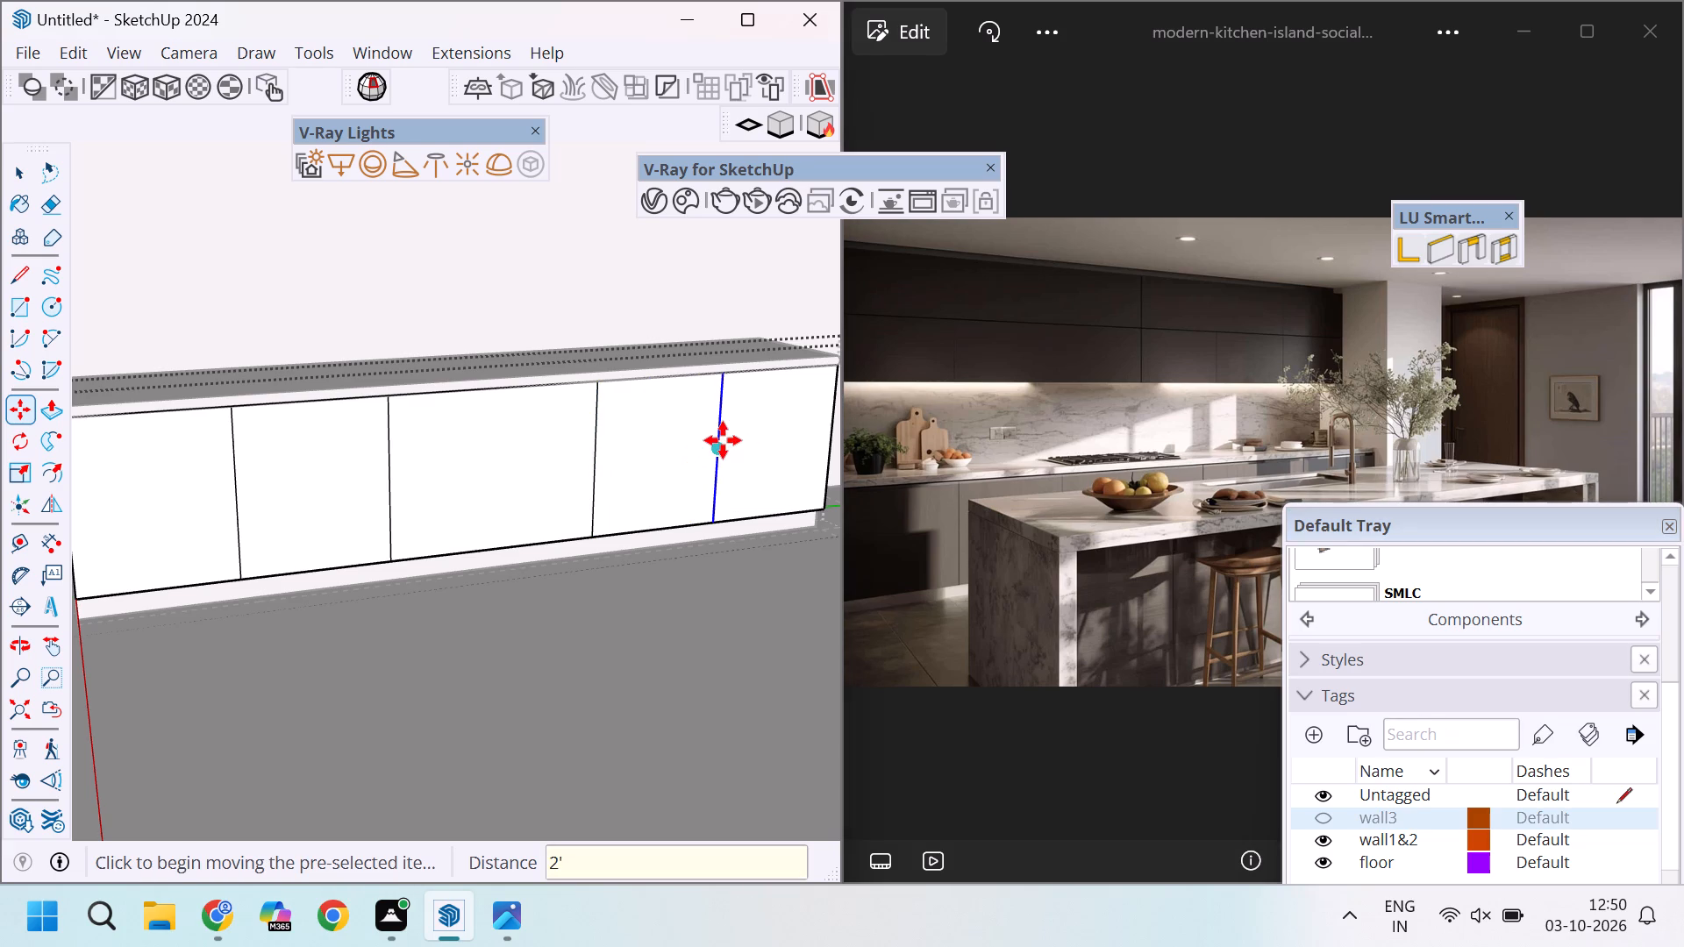
click(723, 440)
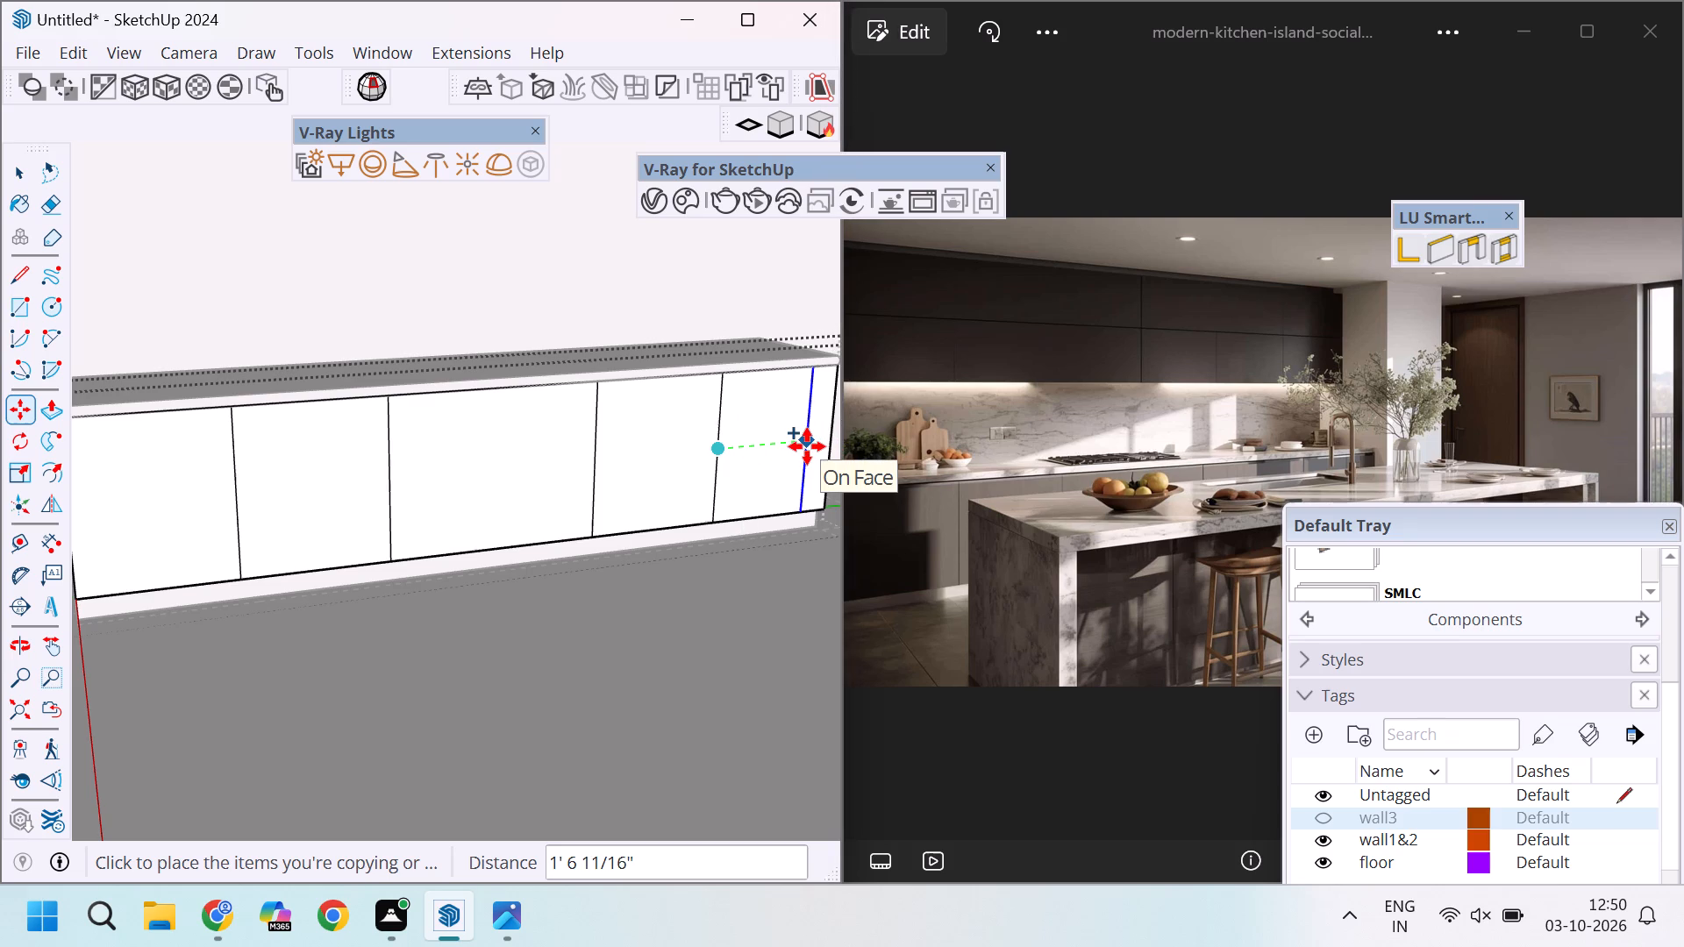
key(Escape)
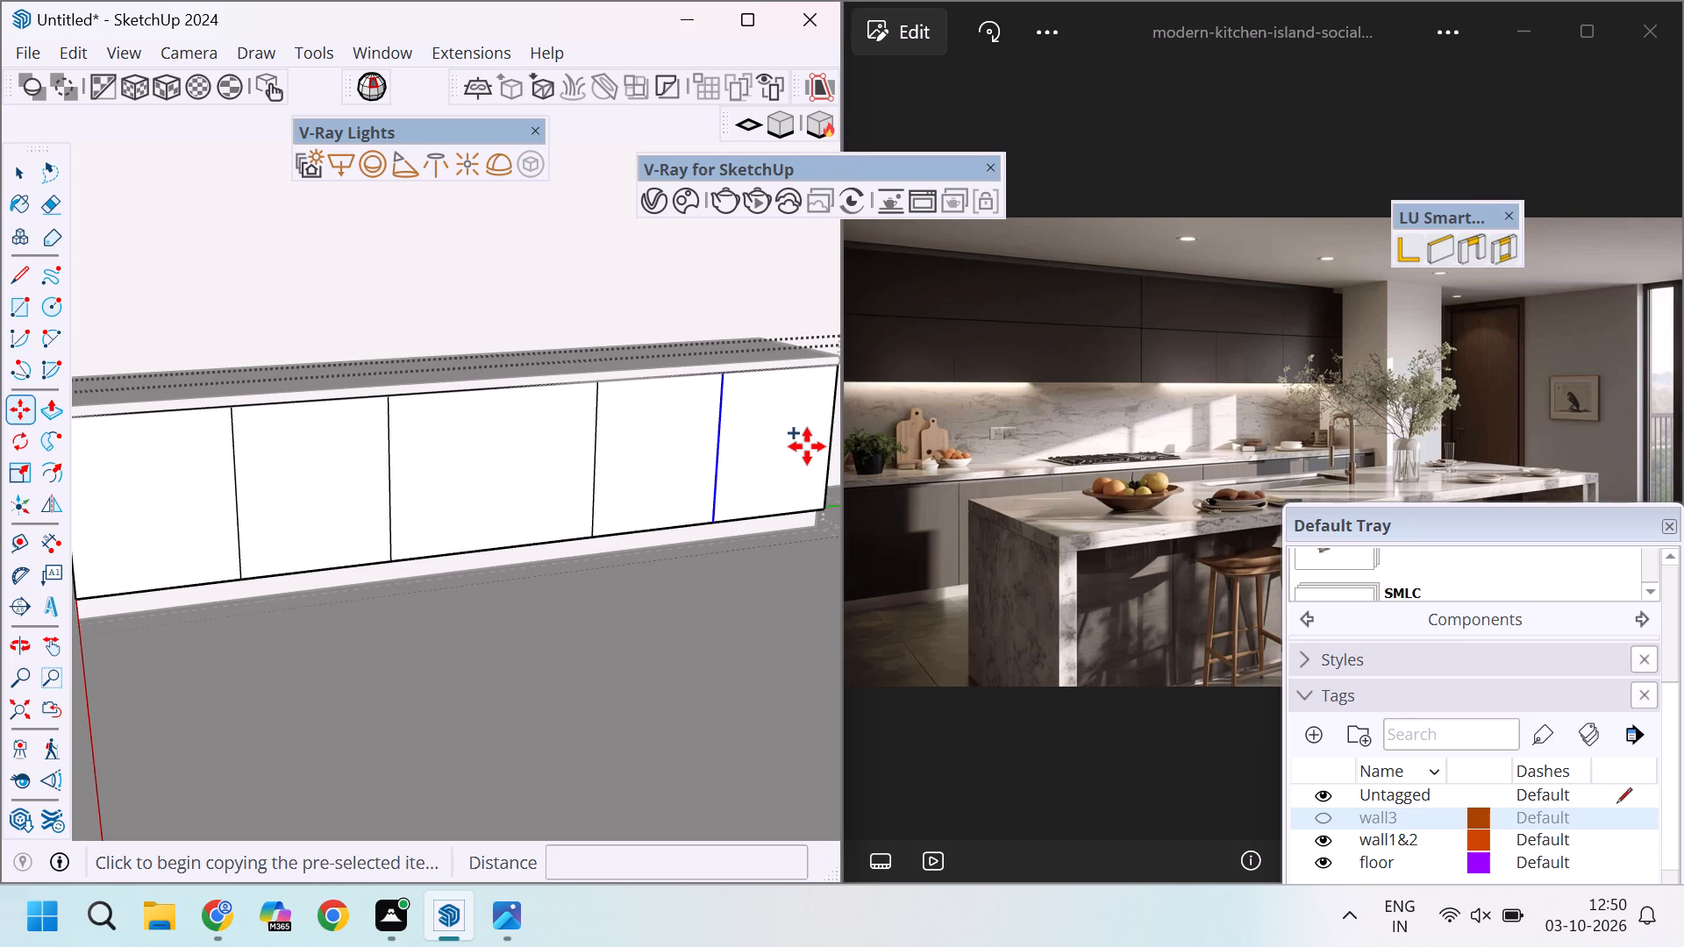
Copy the last division line 2 mm along the green axis toward the panel's near end.
scroll(740, 424, down, 5)
scroll(332, 424, up, 3)
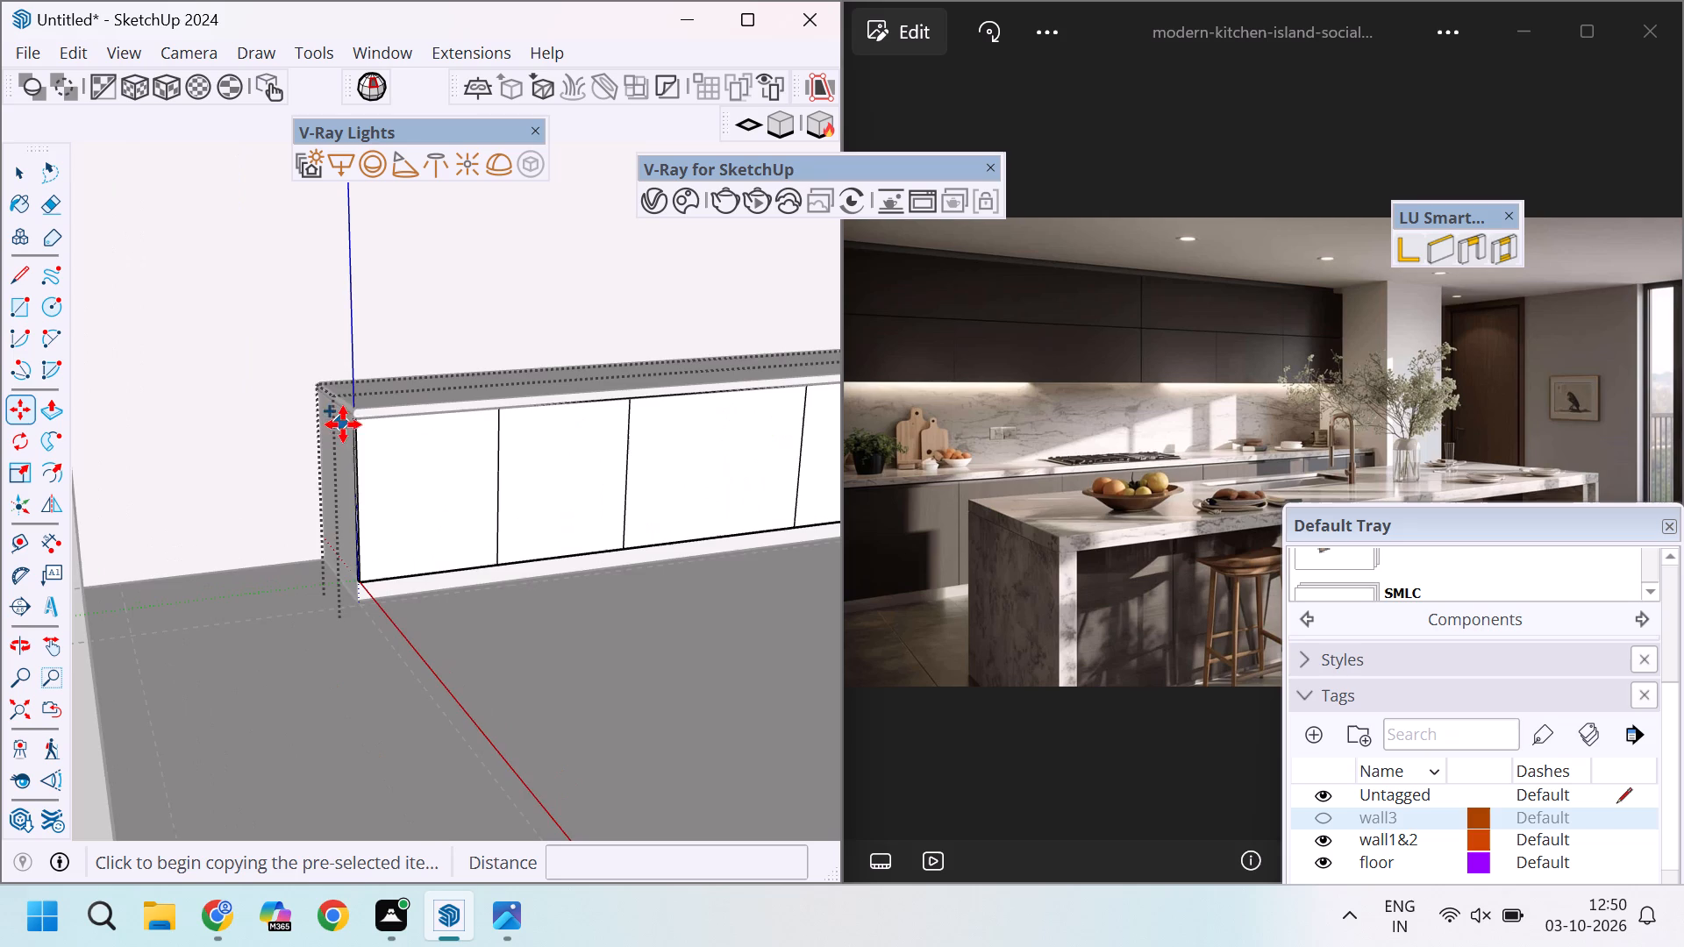
scroll(343, 424, up, 5)
scroll(425, 500, down, 9)
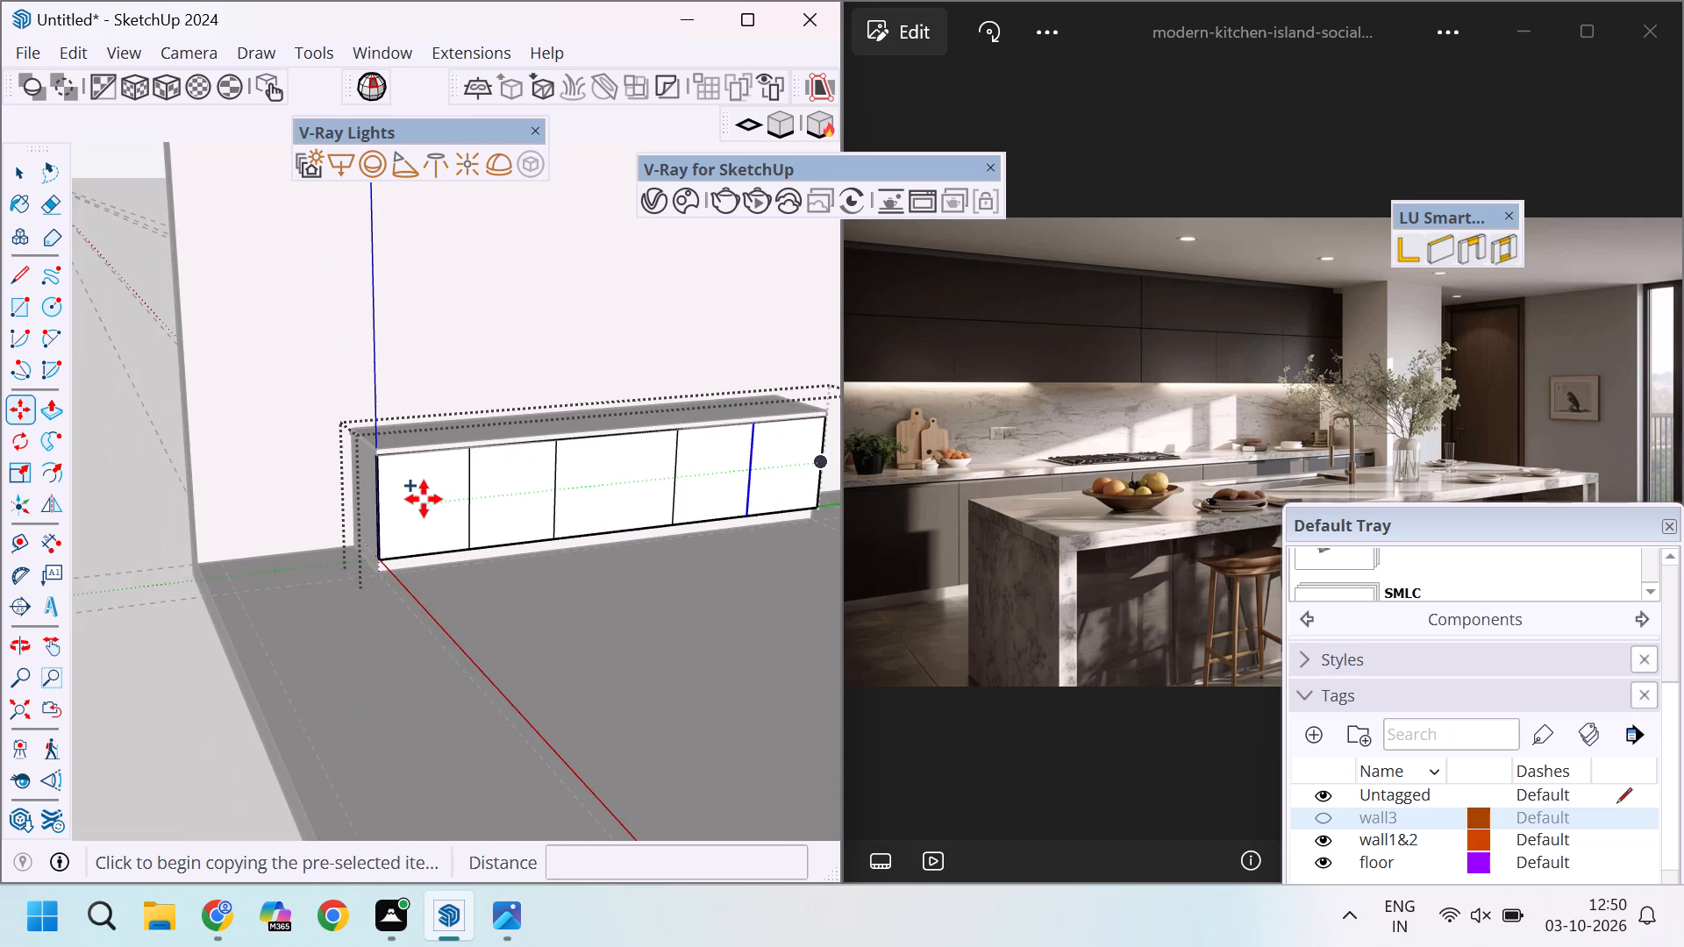
scroll(719, 476, up, 9)
scroll(639, 459, down, 3)
key(space)
scroll(751, 454, up, 6)
scroll(739, 466, down, 3)
scroll(739, 469, up, 7)
key(m)
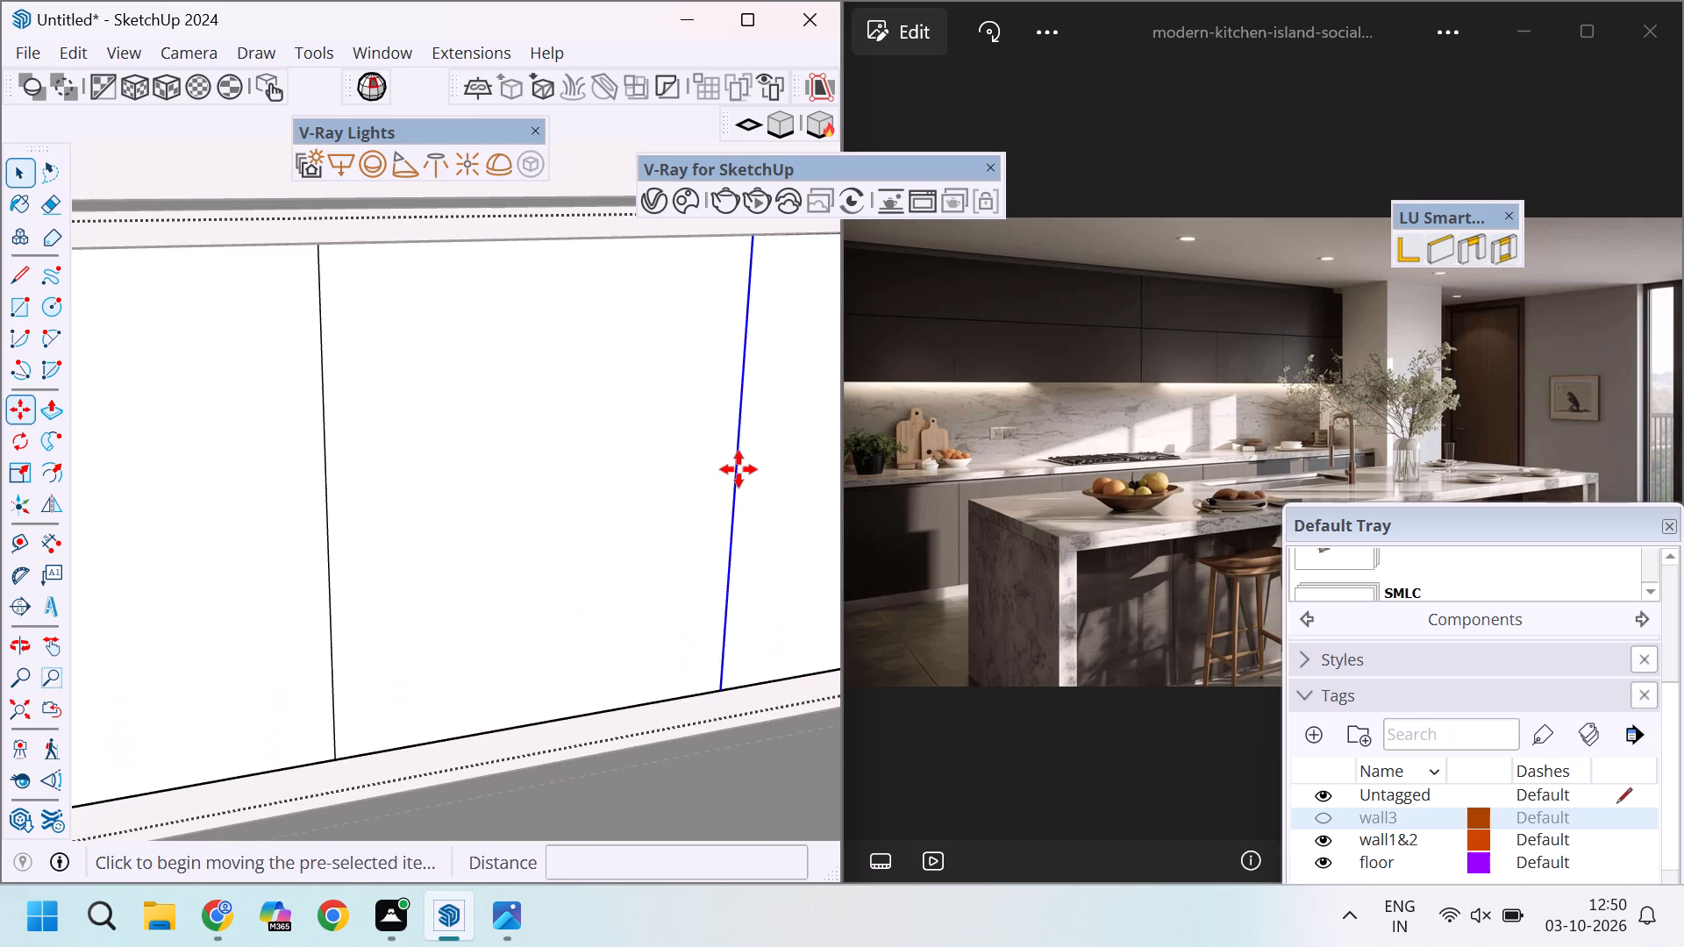
click(731, 469)
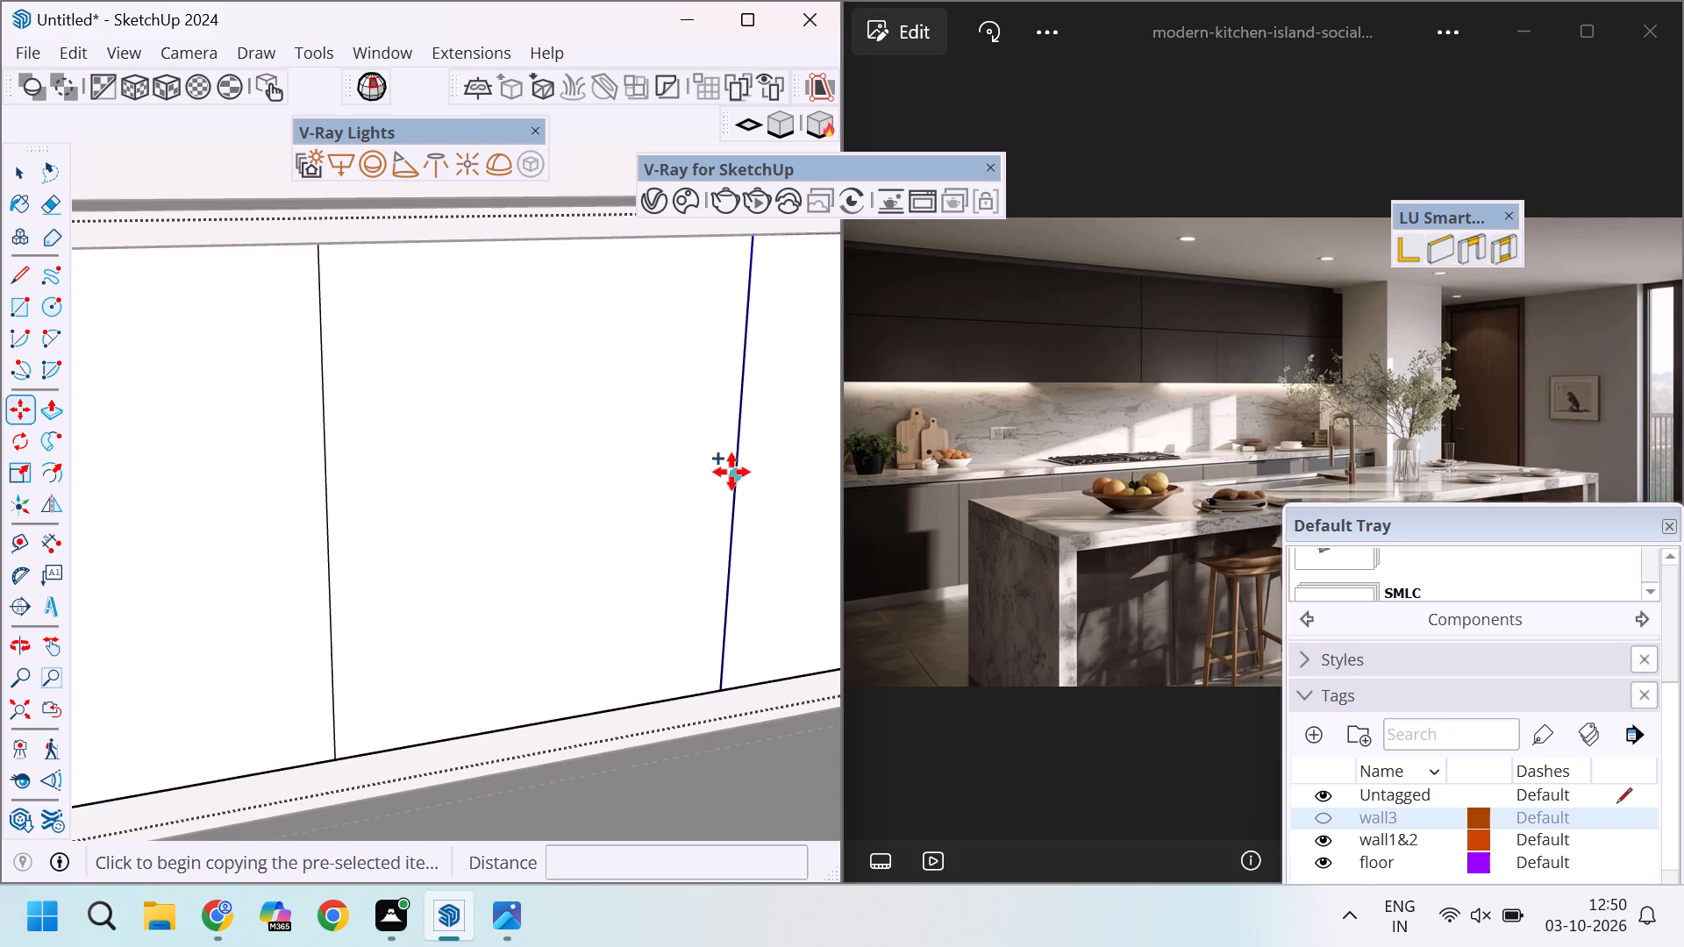
scroll(691, 475, up, 2)
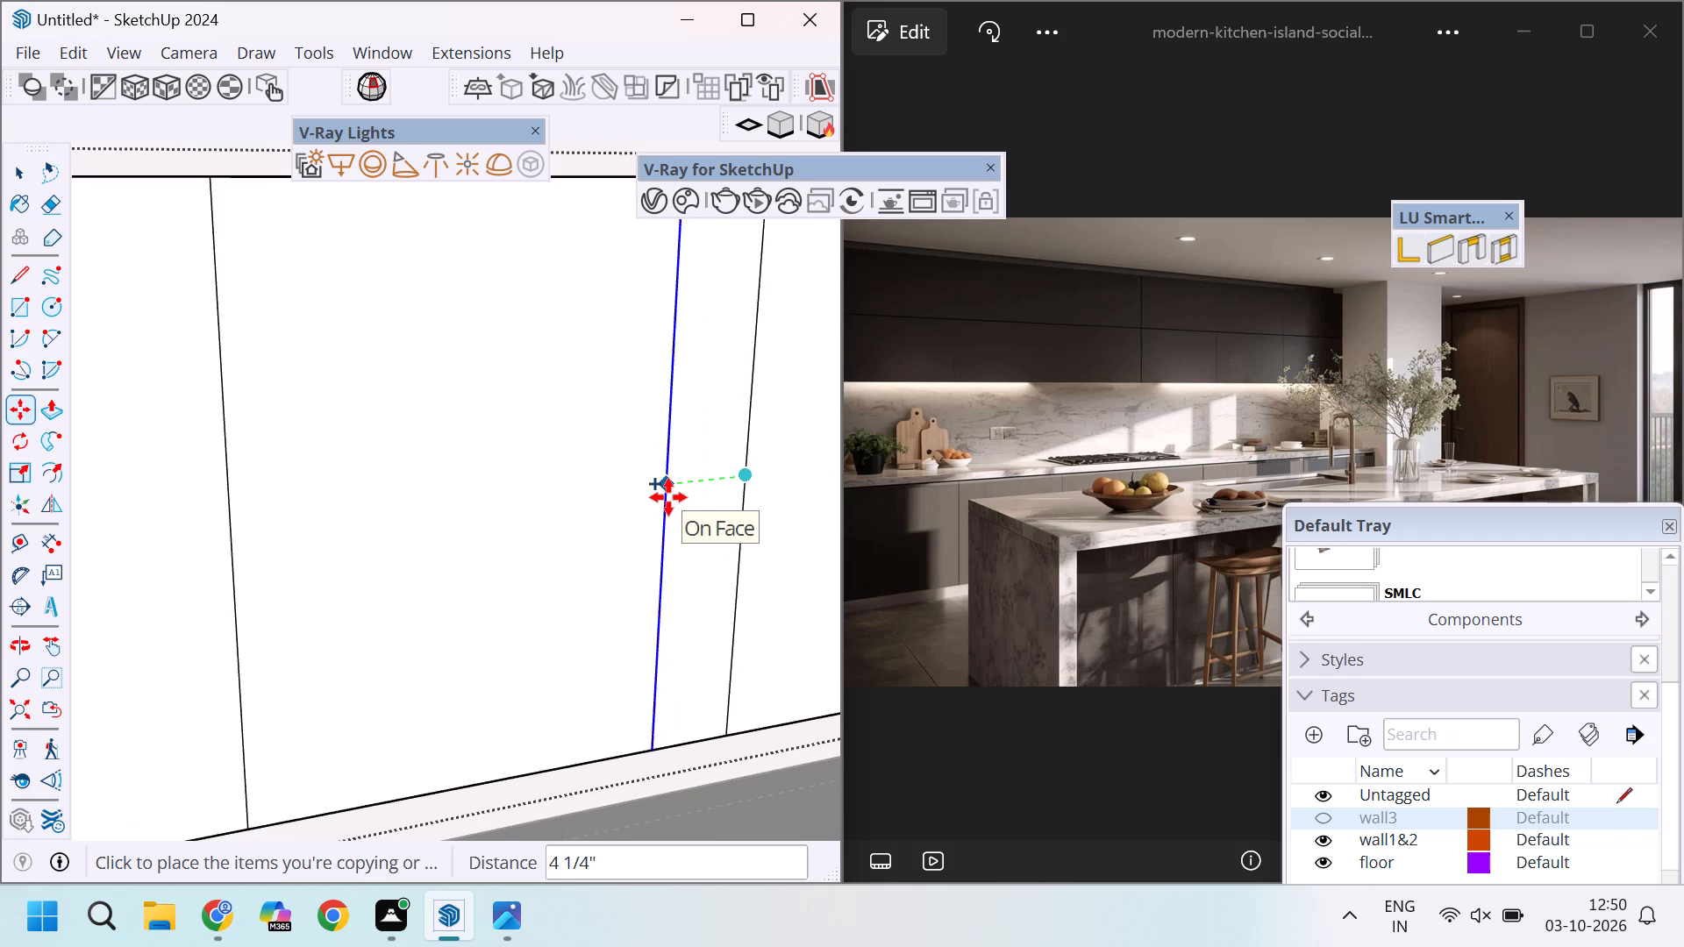
key(Left)
text(2mm)
key(Return)
scroll(714, 474, up, 9)
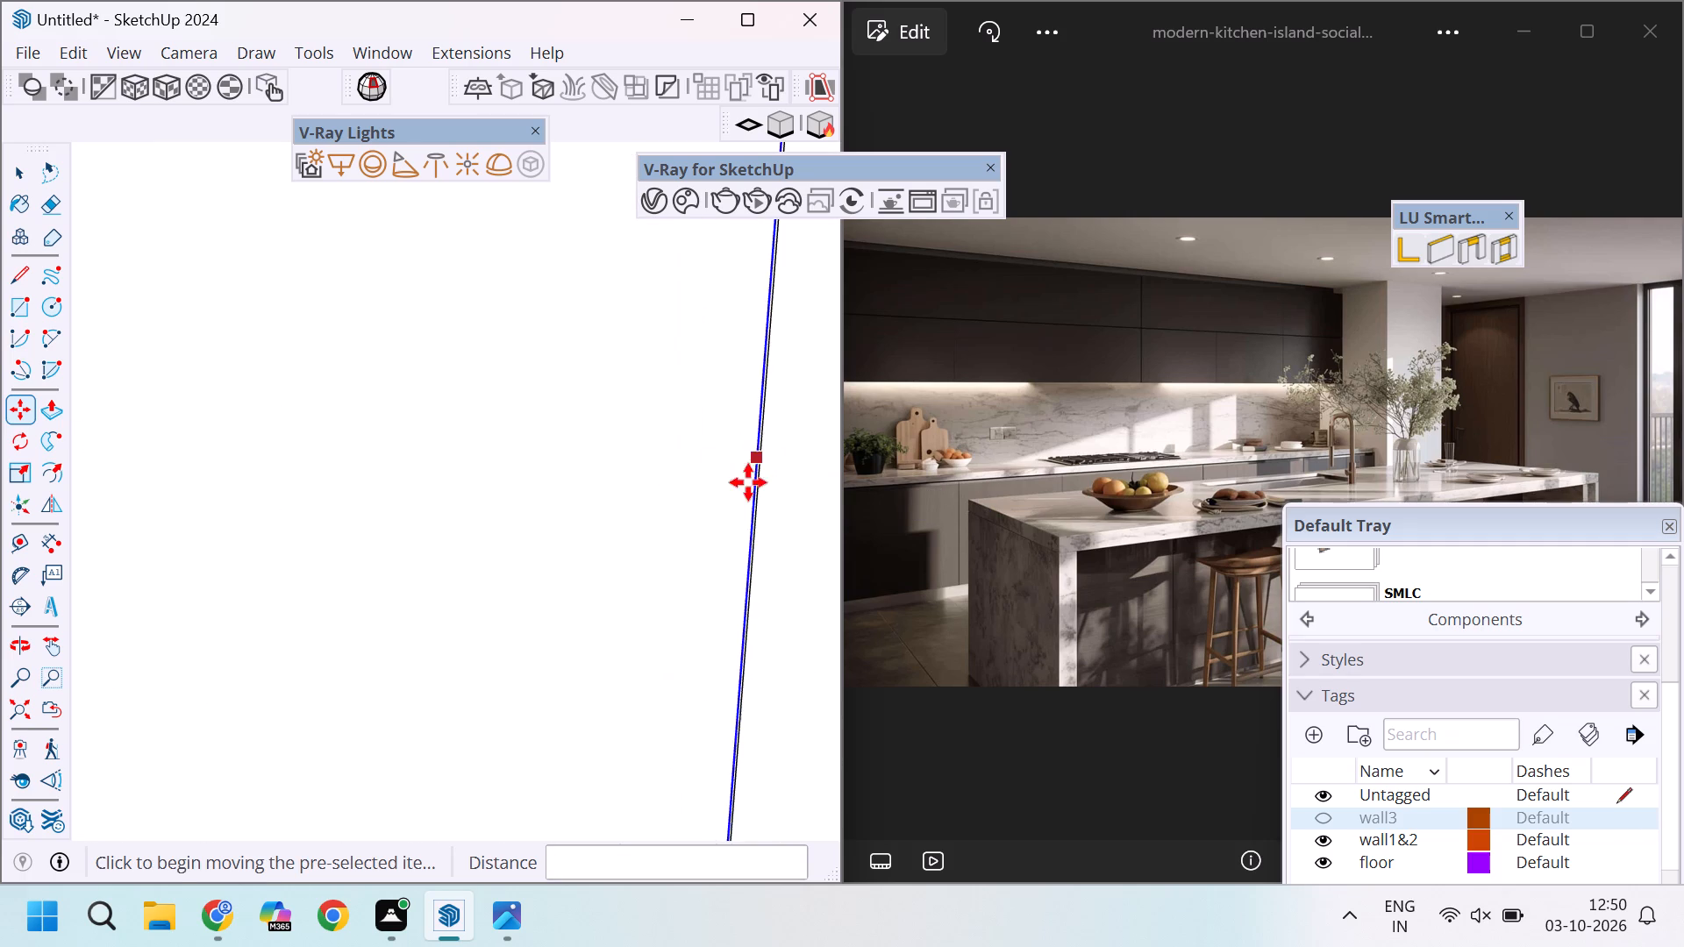
Copy the new offset line 4 mm toward the panel's far end, past the last division line.
scroll(550, 493, down, 5)
scroll(732, 496, up, 12)
click(667, 482)
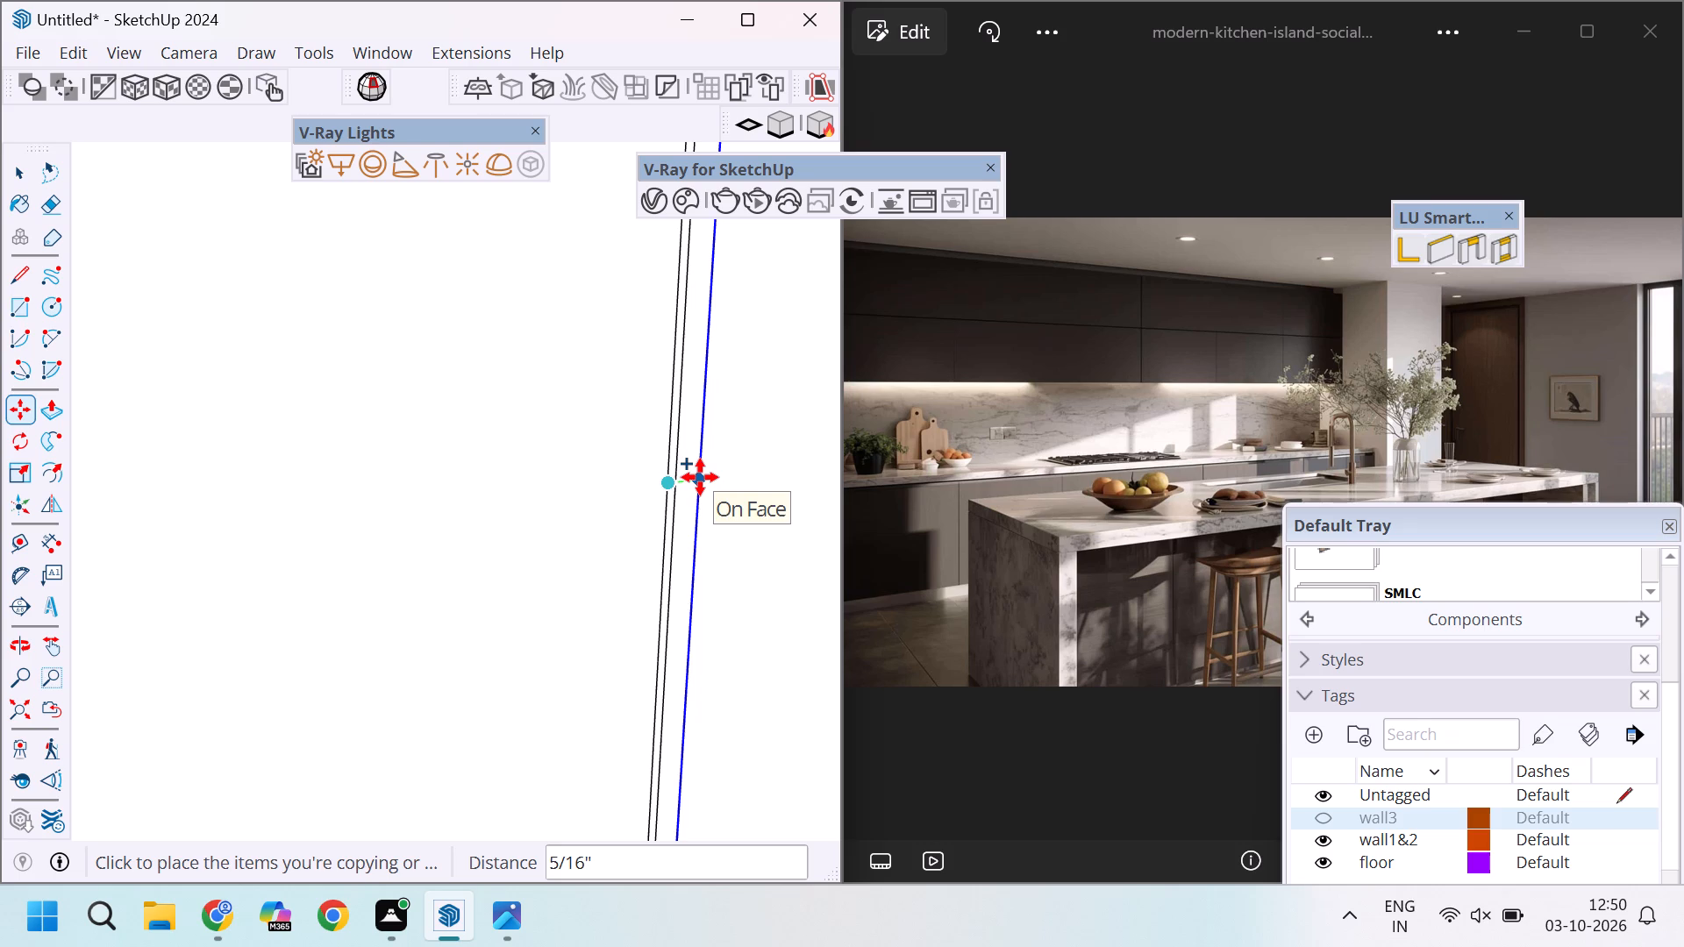
text(4mm)
key(Return)
Delete the original last division line in the middle of the narrow strip.
scroll(700, 477, down, 5)
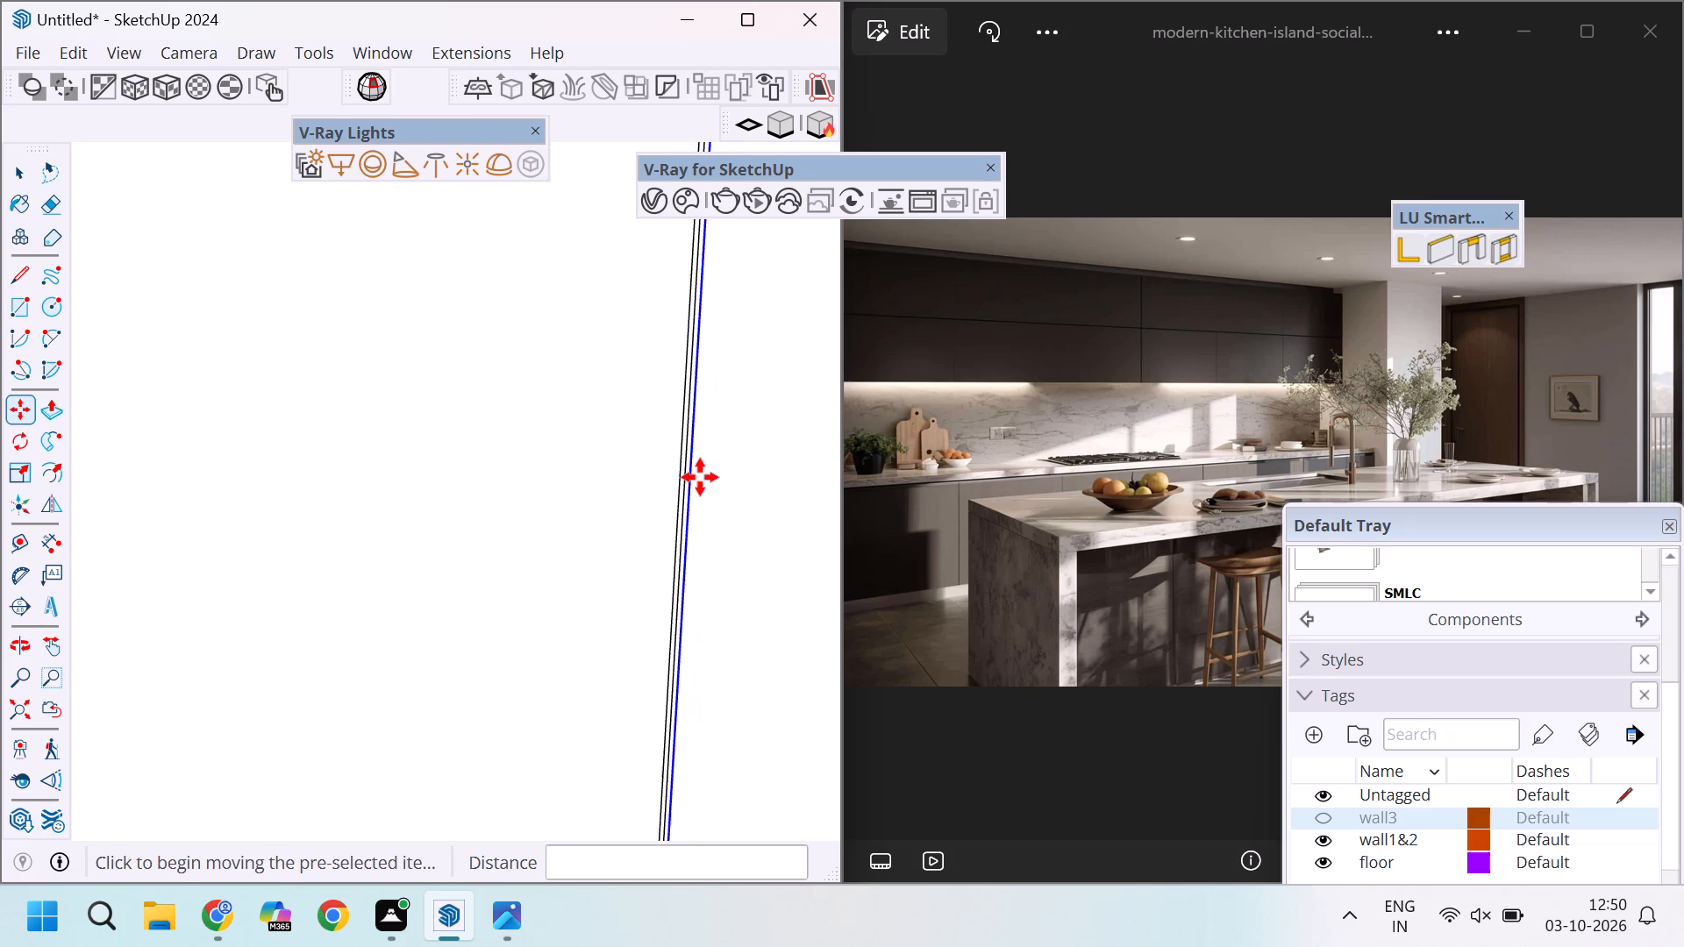
scroll(696, 478, up, 13)
key(space)
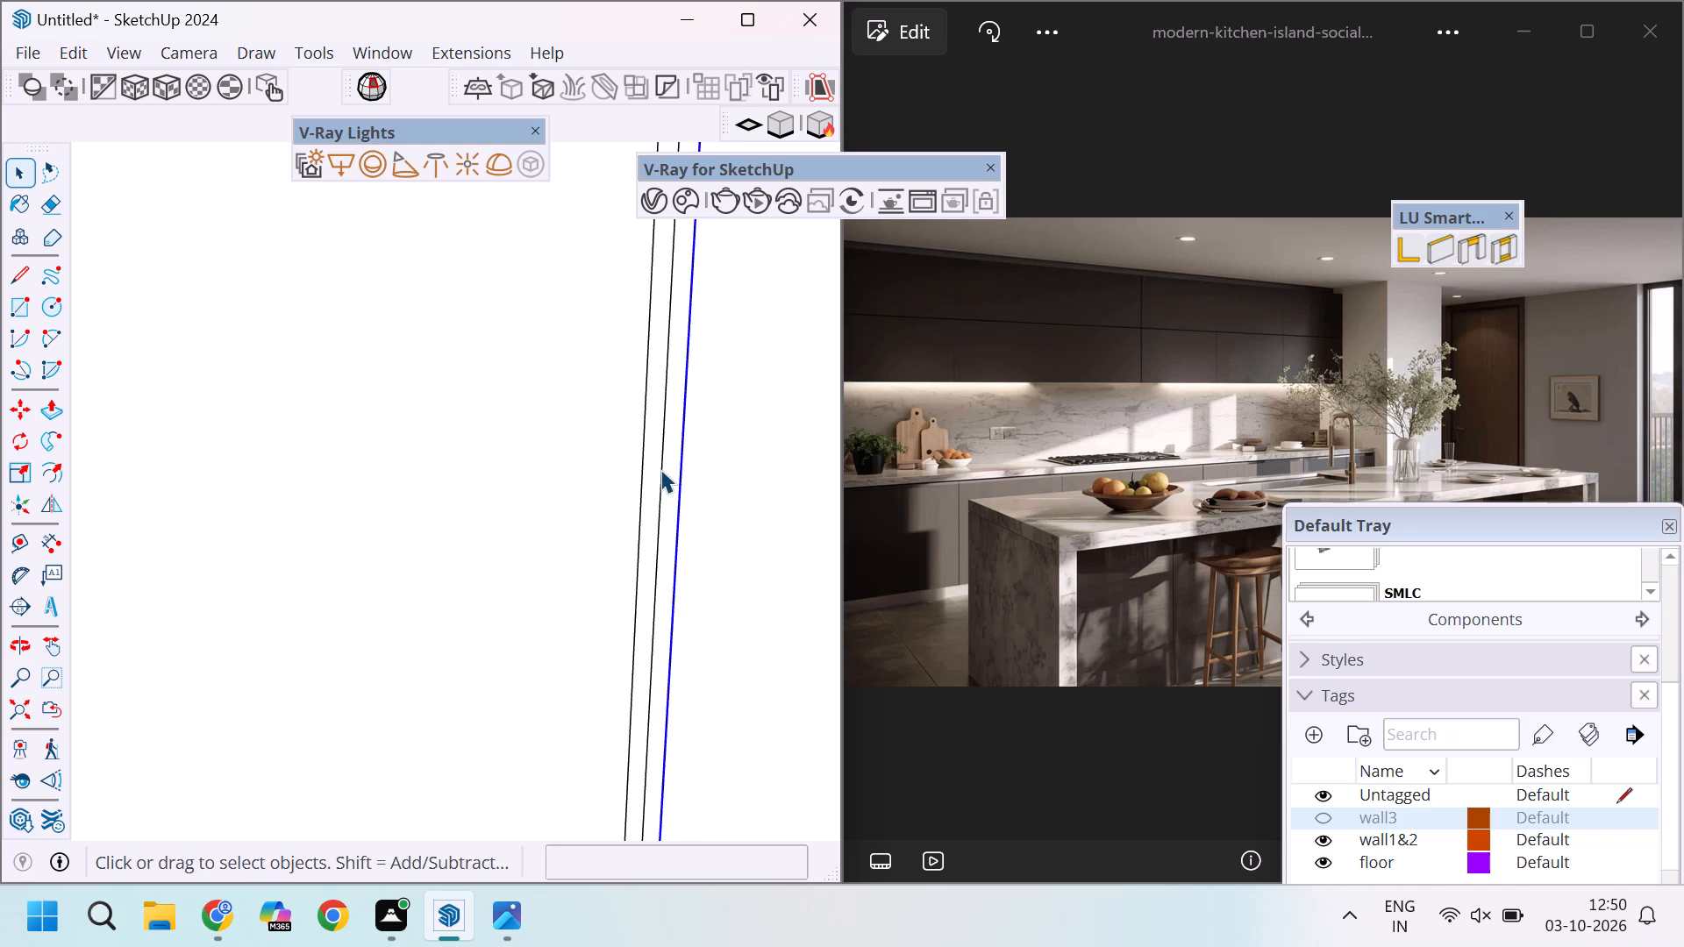
click(660, 469)
key(Delete)
scroll(660, 469, down, 3)
scroll(660, 469, up, 5)
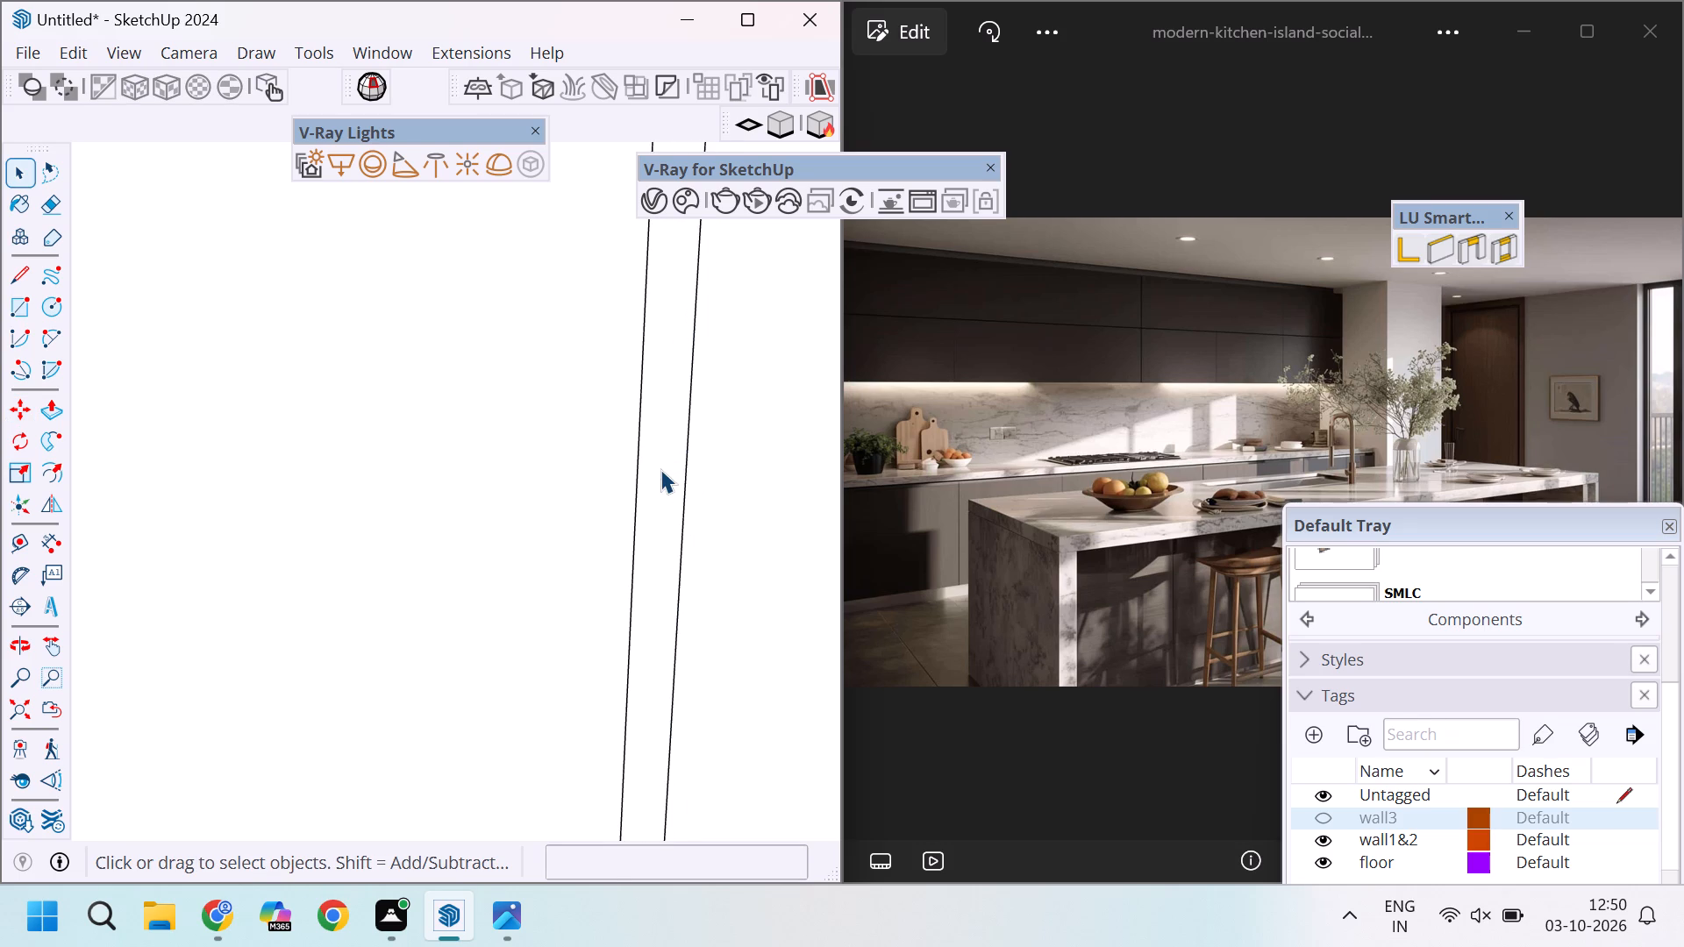
Push the narrow strip at the last division line 1" into the cabinet front as a groove.
key(p)
scroll(665, 520, down, 17)
scroll(641, 529, up, 3)
click(662, 529)
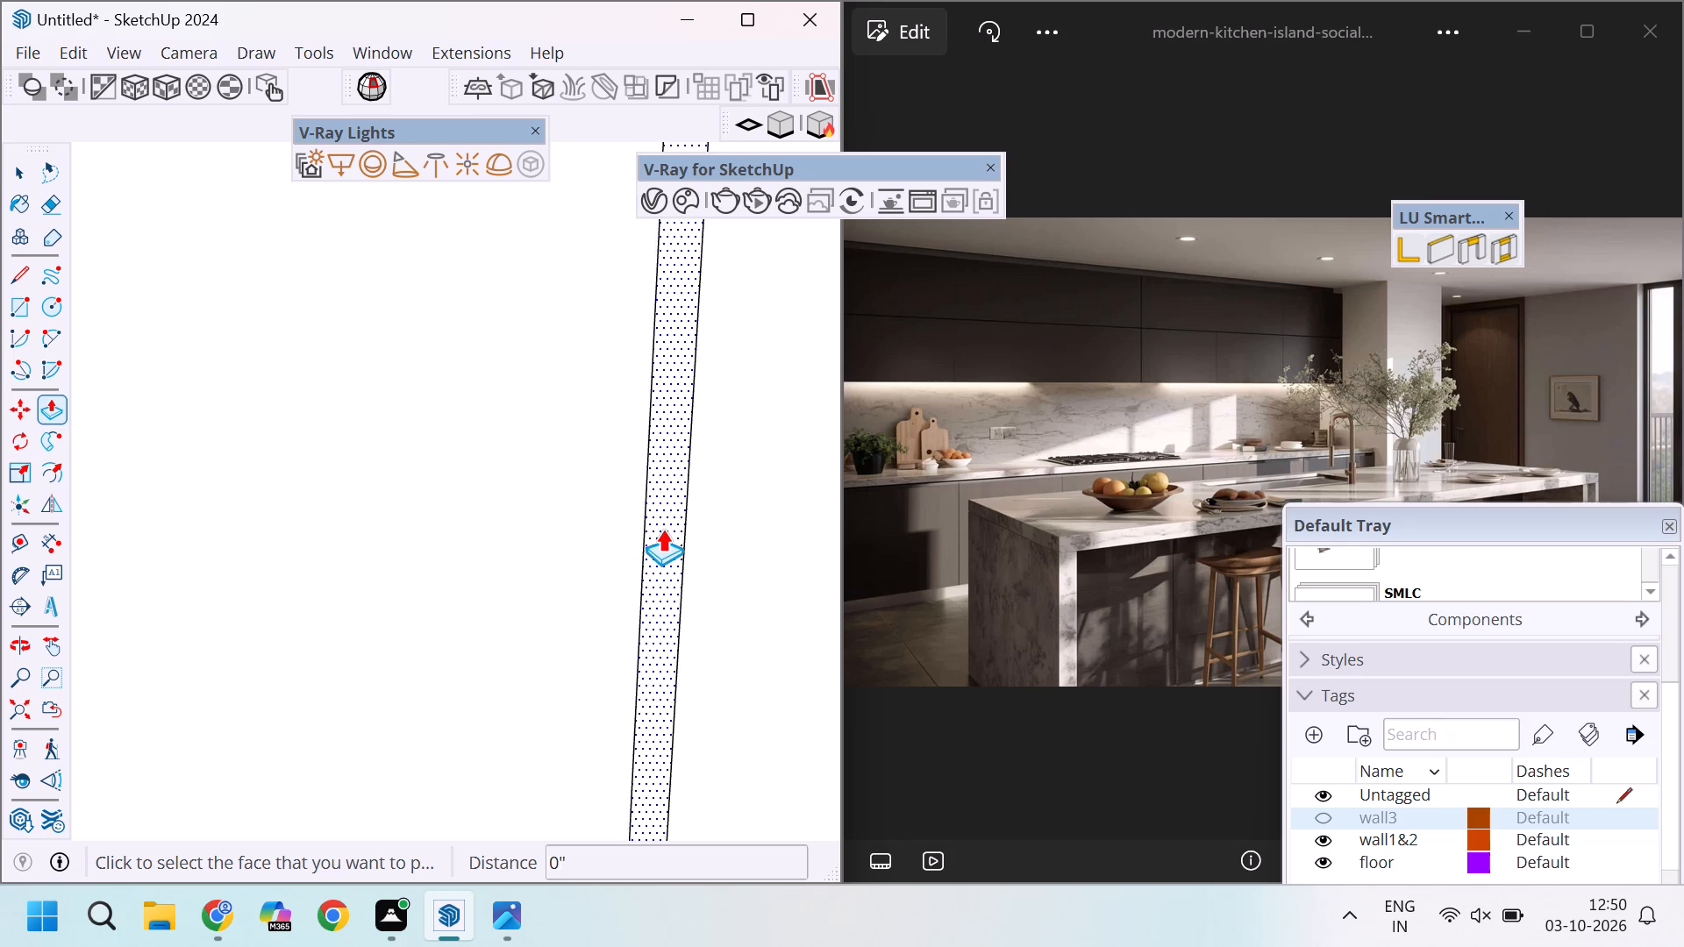
key(1)
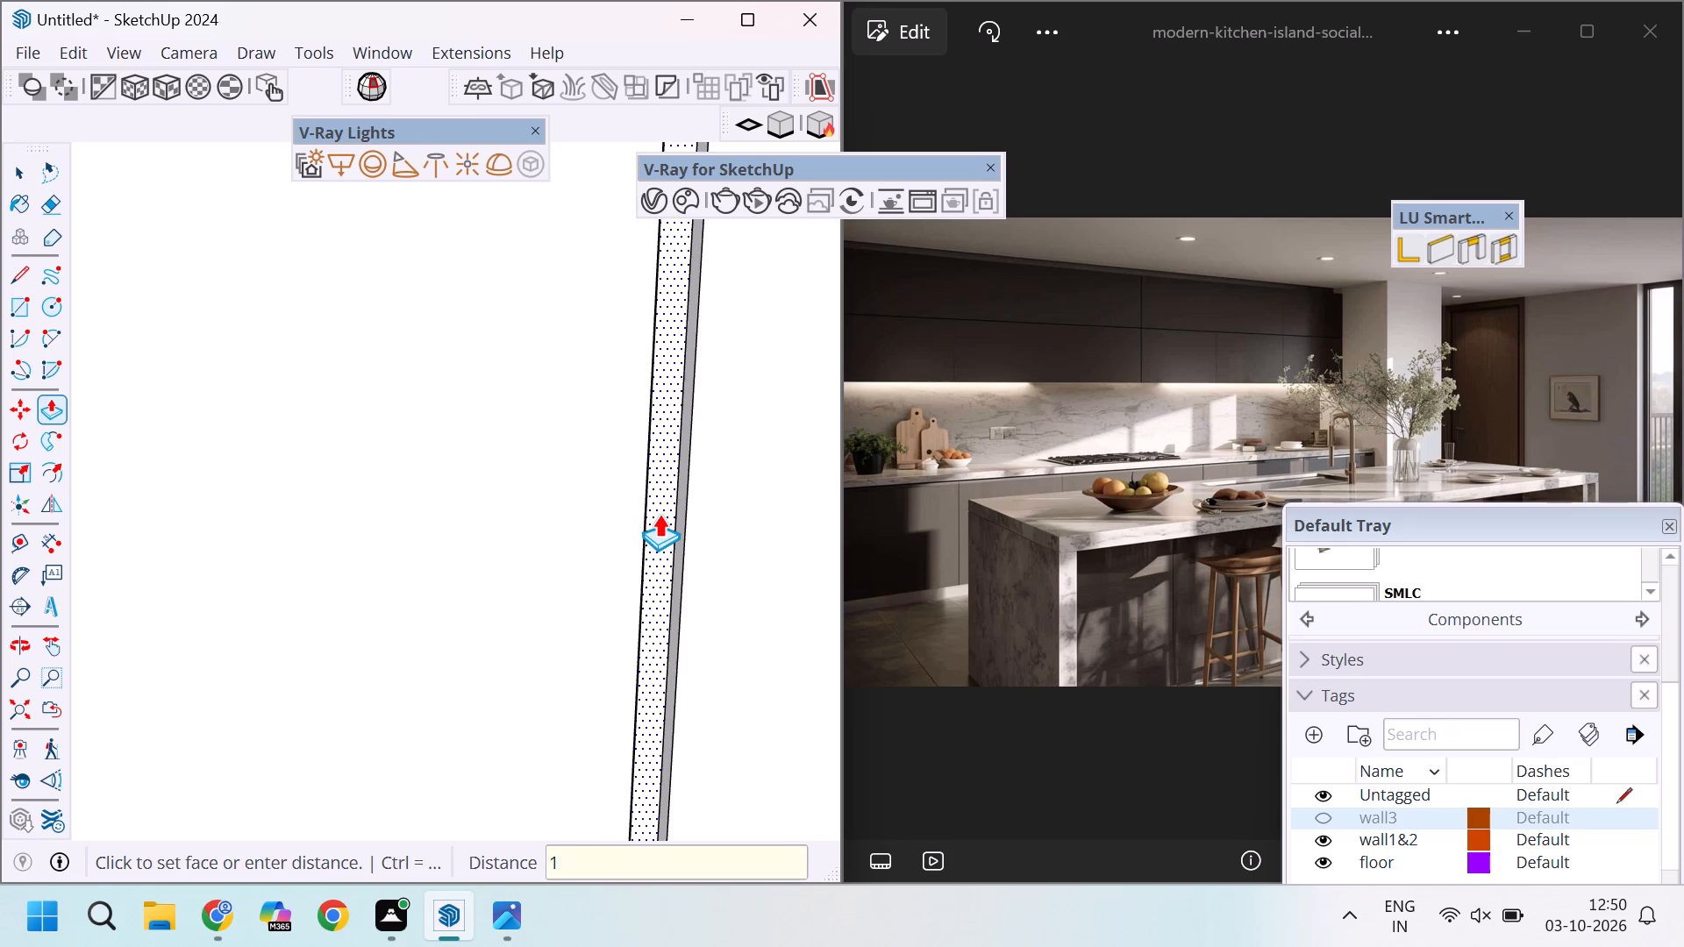
key(Return)
scroll(659, 514, down, 20)
scroll(659, 514, down, 8)
key(space)
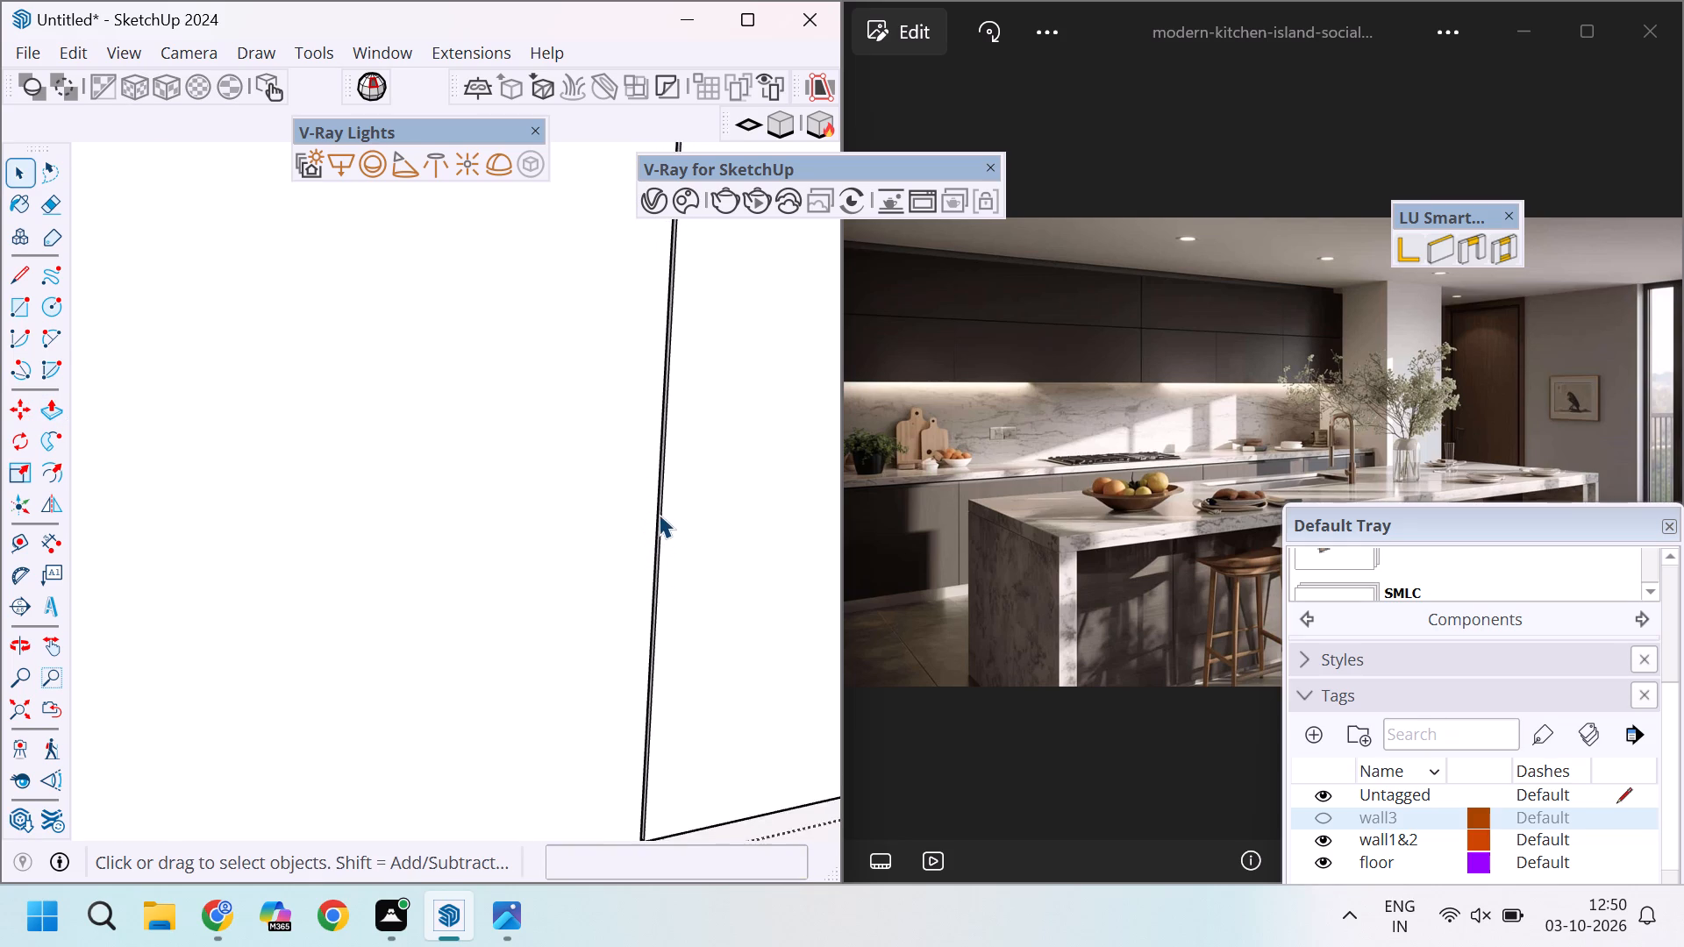
Copy the neighbouring ungrooved division line 2 mm along the green axis toward the finished groove.
scroll(659, 514, down, 4)
scroll(235, 512, up, 12)
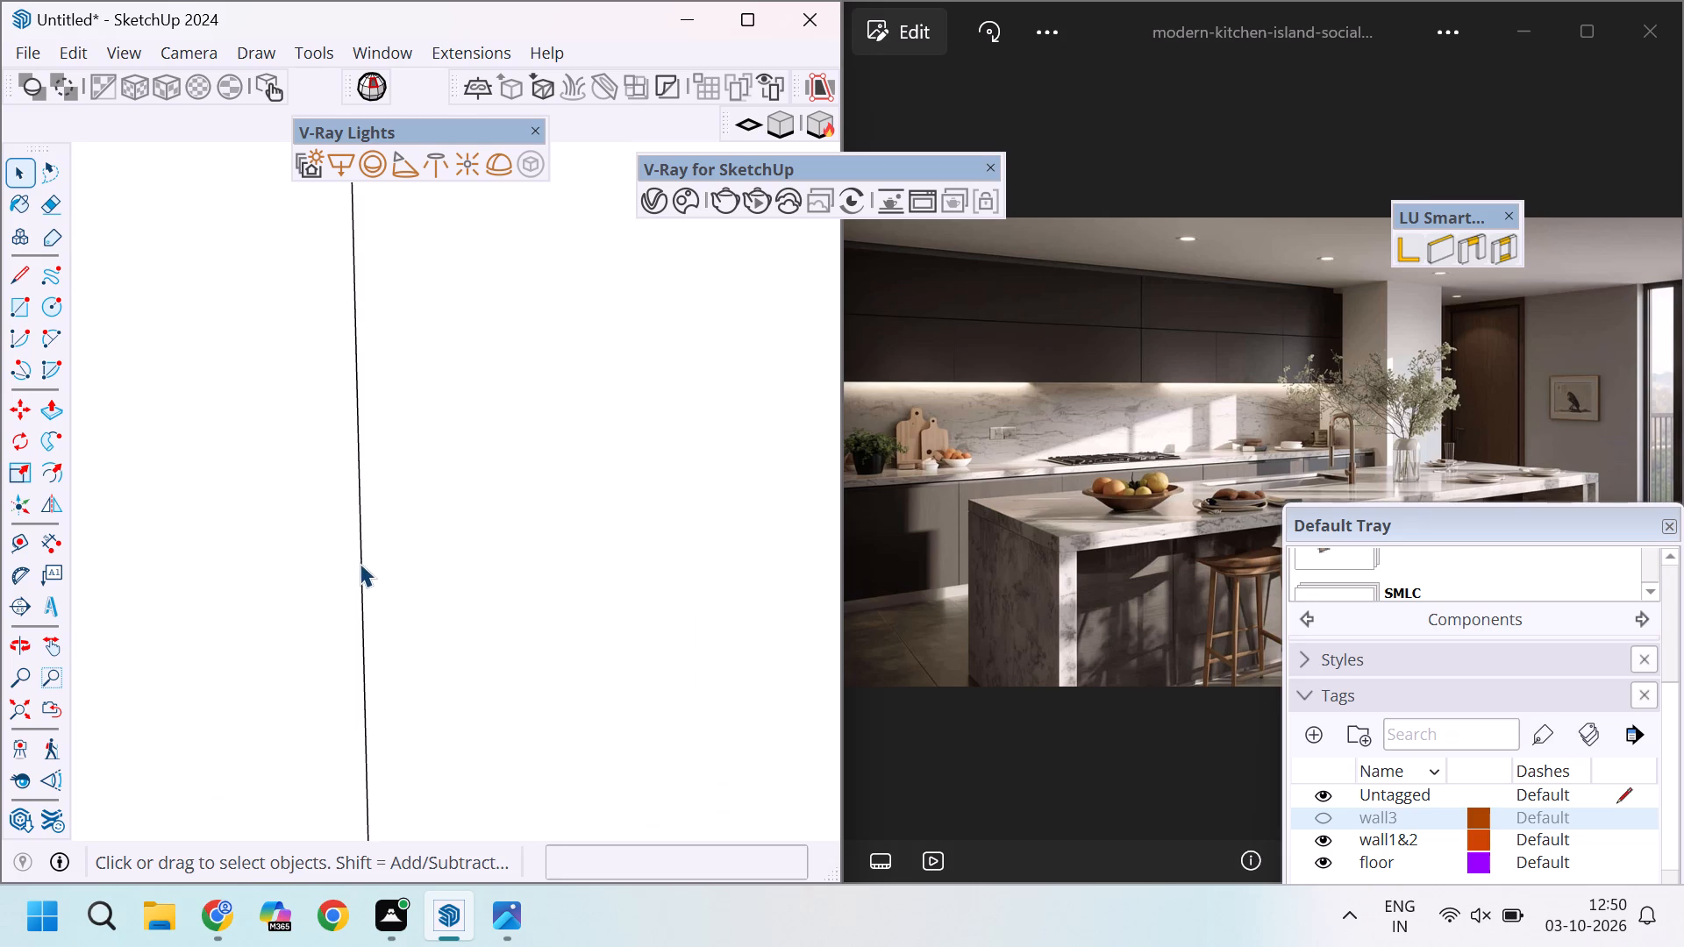
click(360, 563)
scroll(360, 563, up, 4)
key(m)
scroll(360, 563, down, 4)
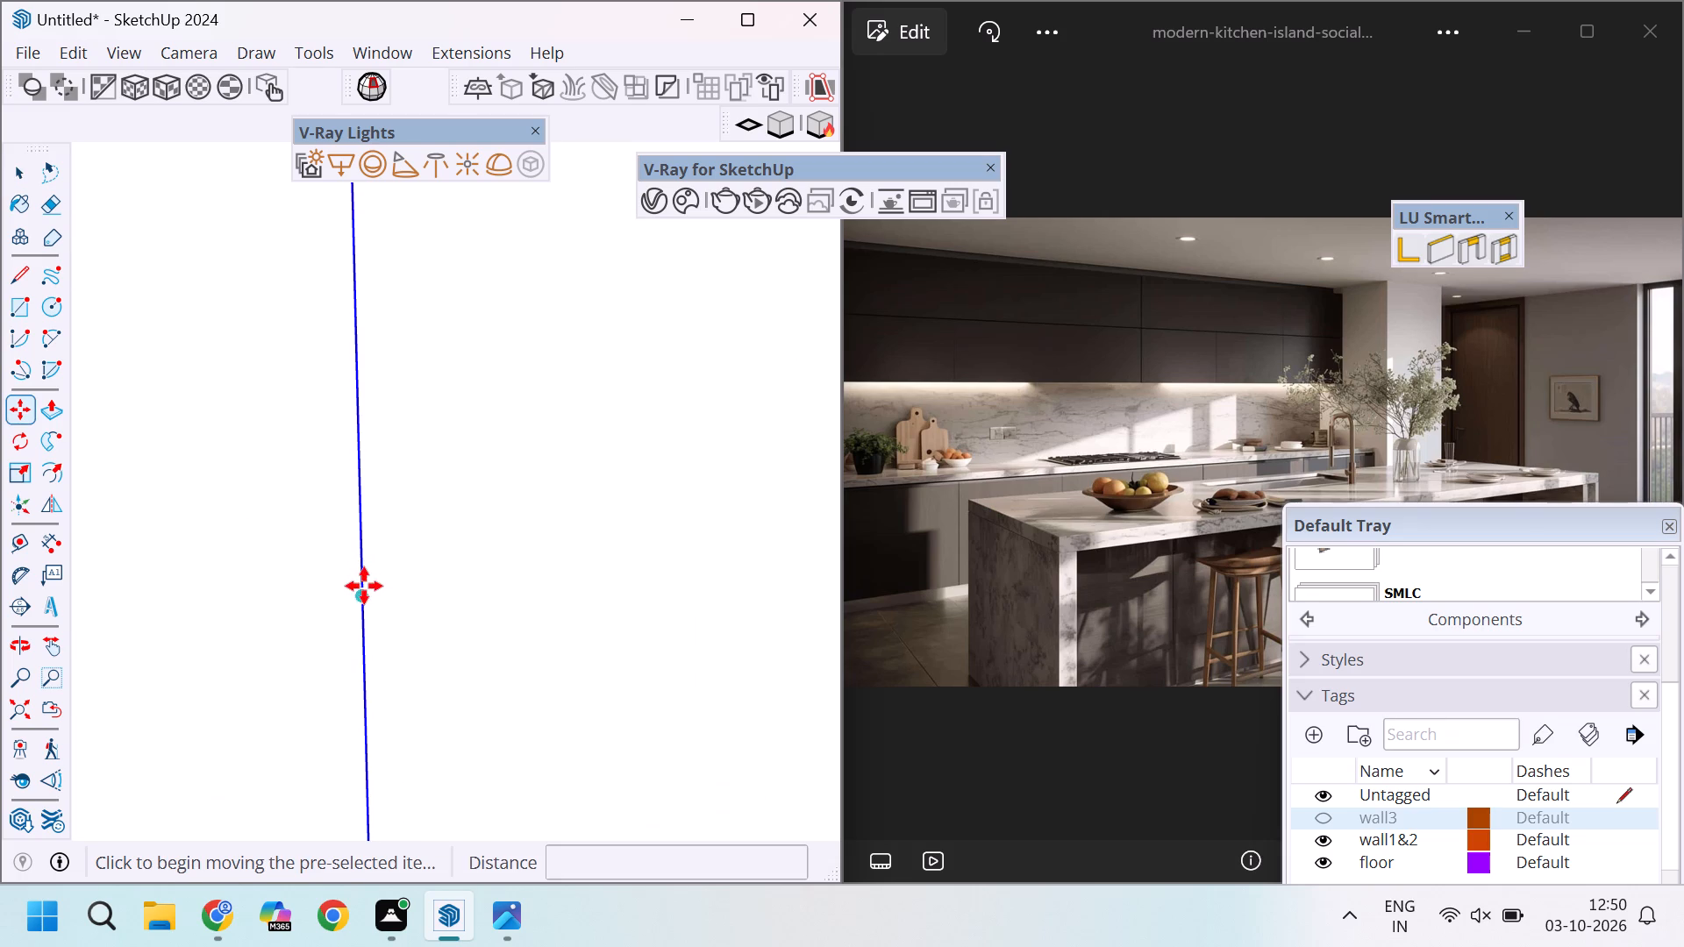
click(365, 600)
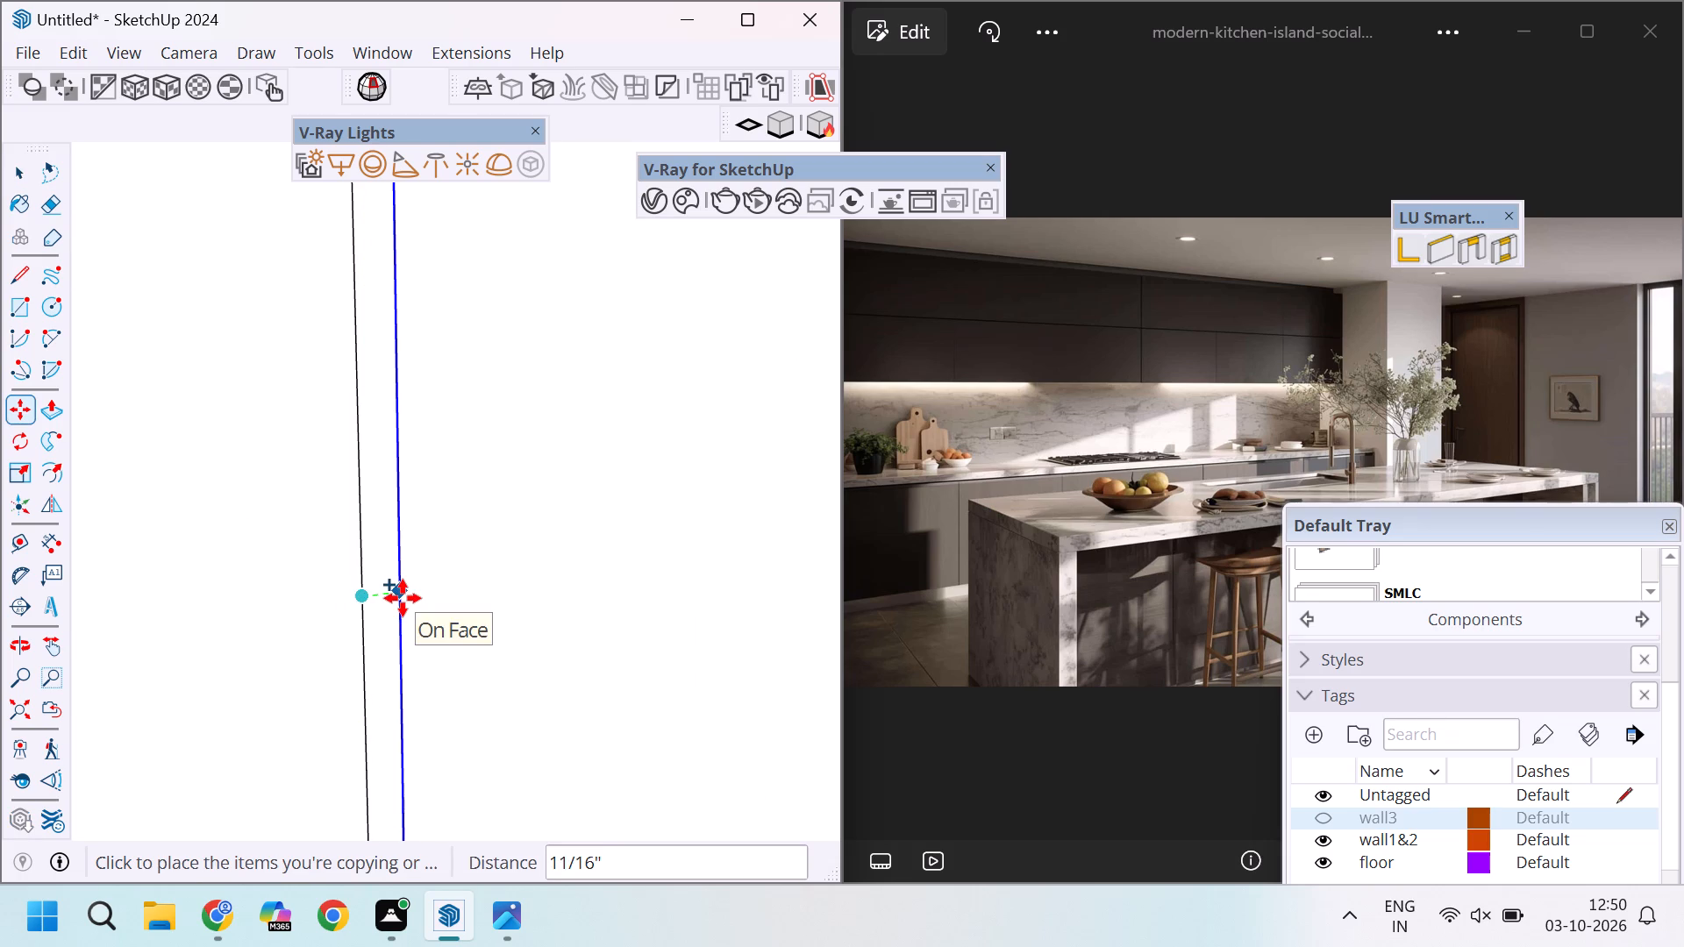
key(1)
key(BackSpace)
key(2)
text(mm)
key(Return)
Copy the new offset line 4 mm back past the original division line, away from the finished groove.
scroll(375, 589, up, 10)
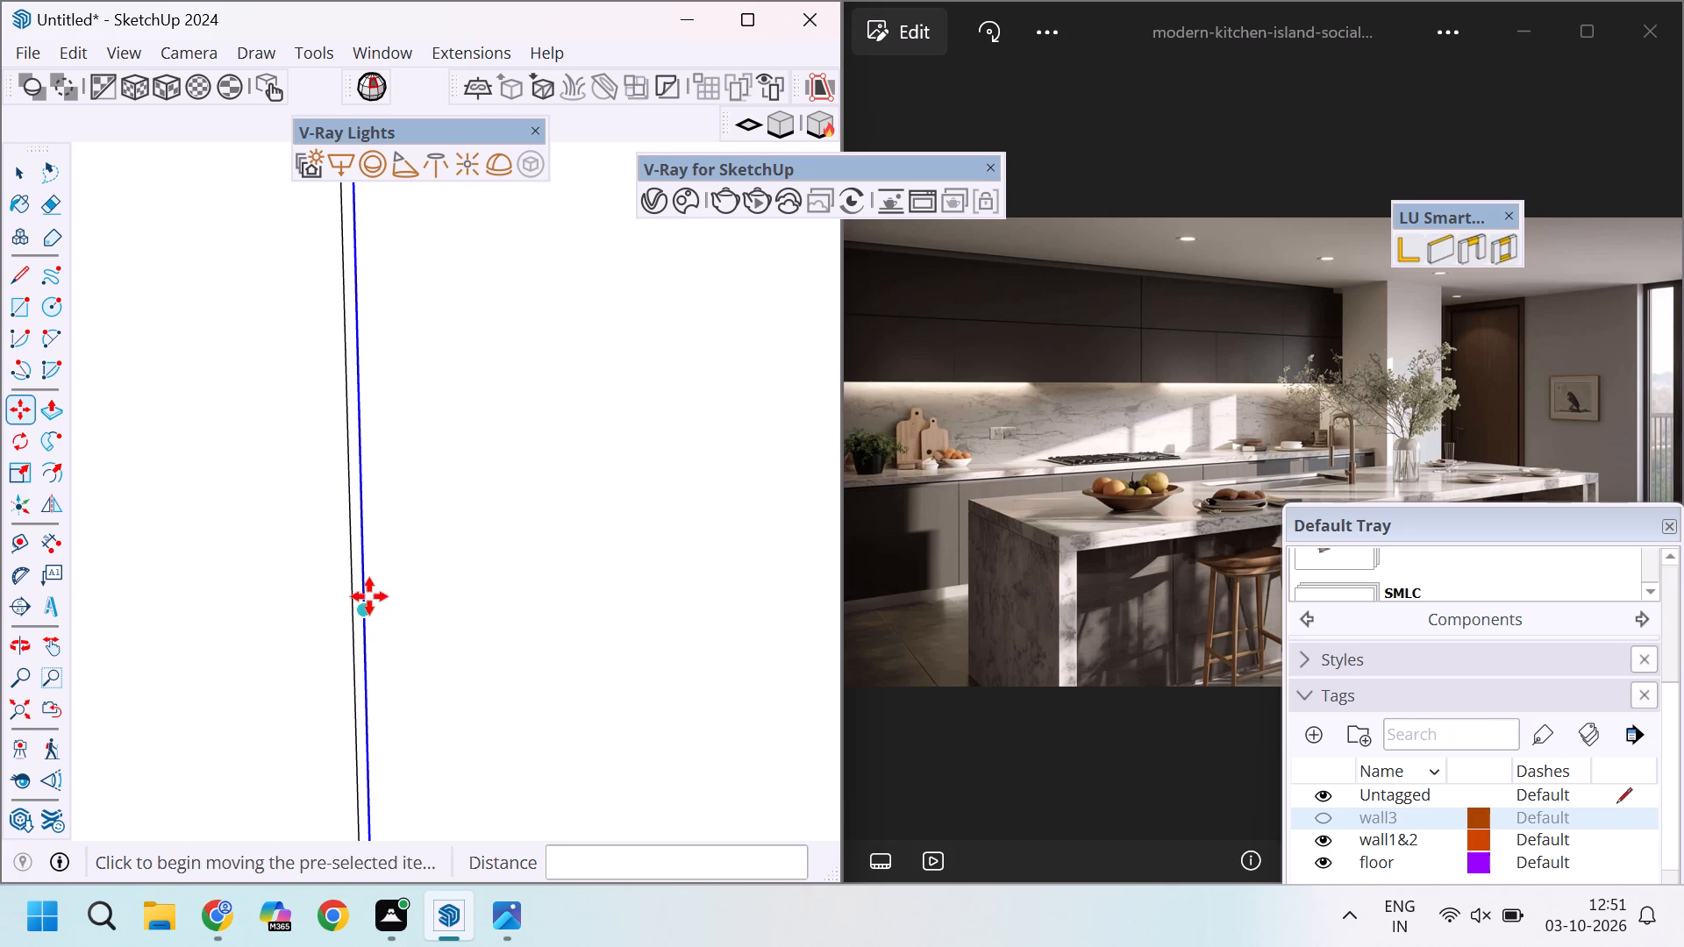
click(370, 607)
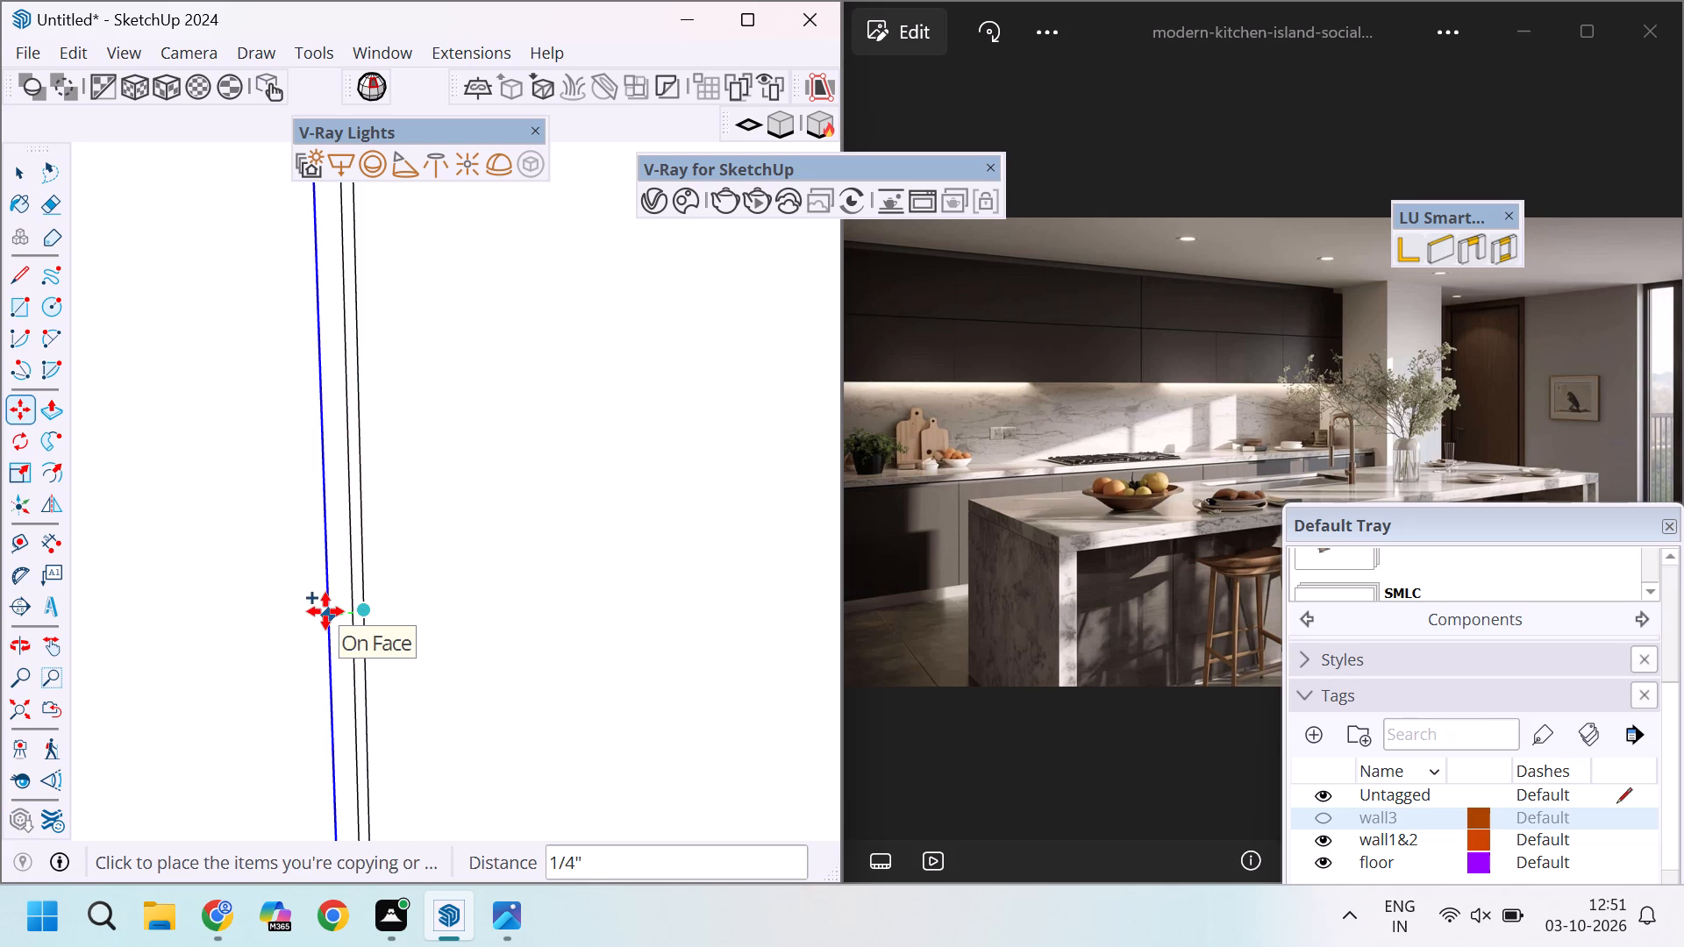
text(4mm)
key(Return)
scroll(339, 616, up, 8)
key(space)
Delete the original division line in the middle of this narrow strip.
click(362, 605)
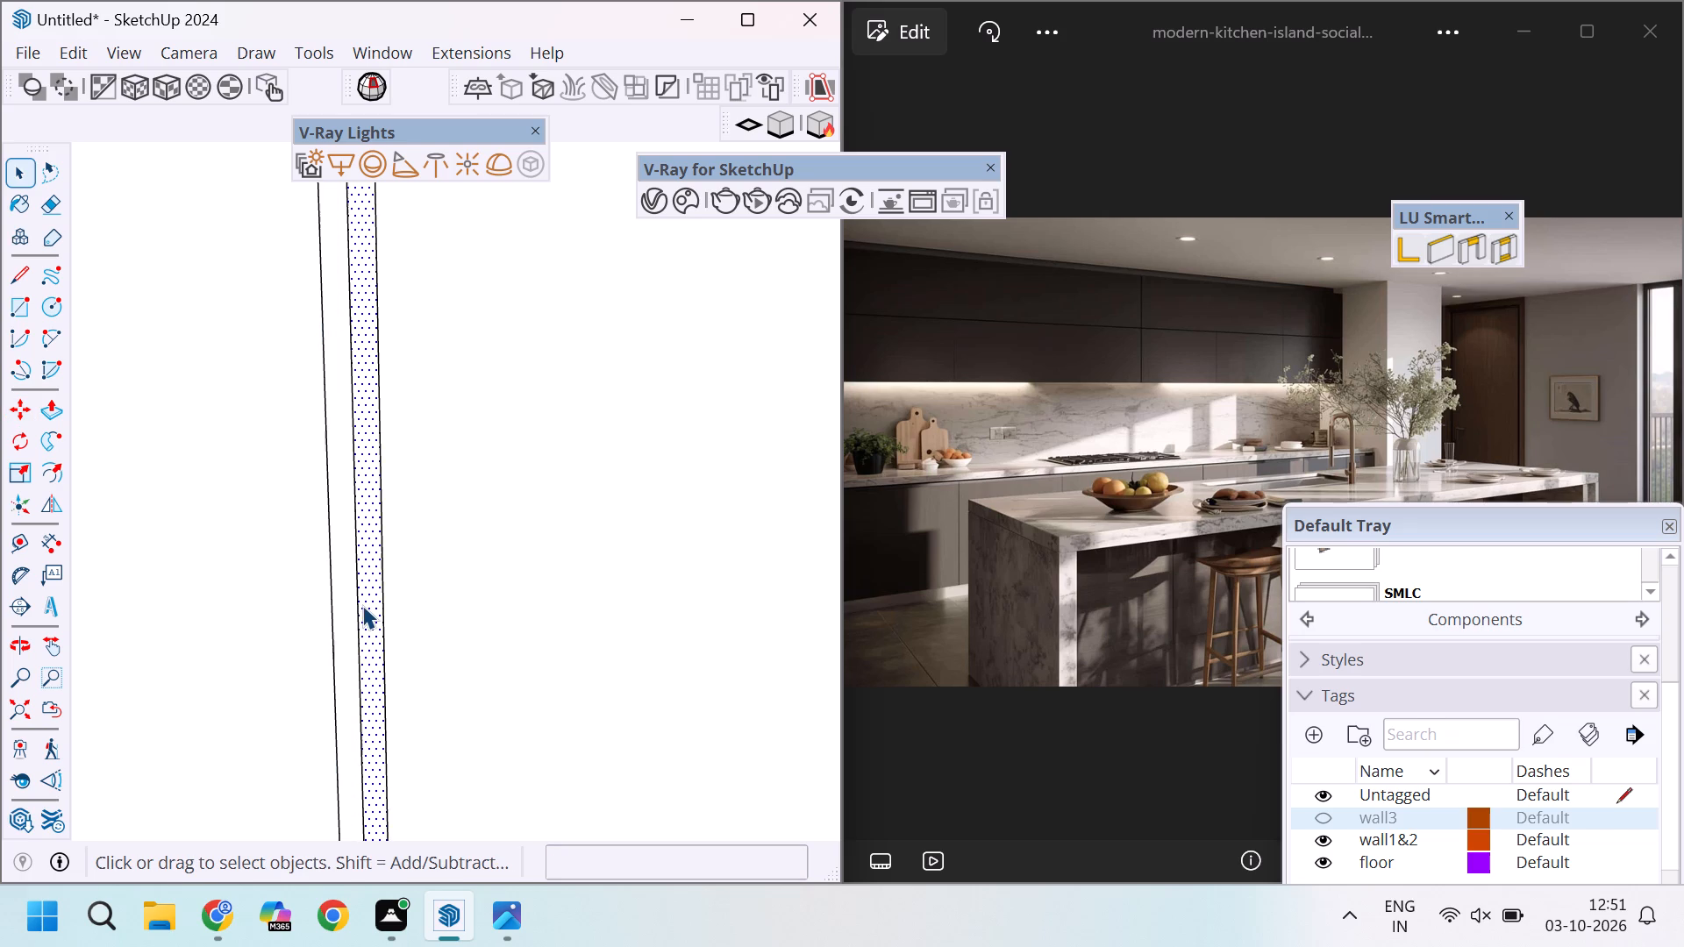
click(351, 604)
click(359, 606)
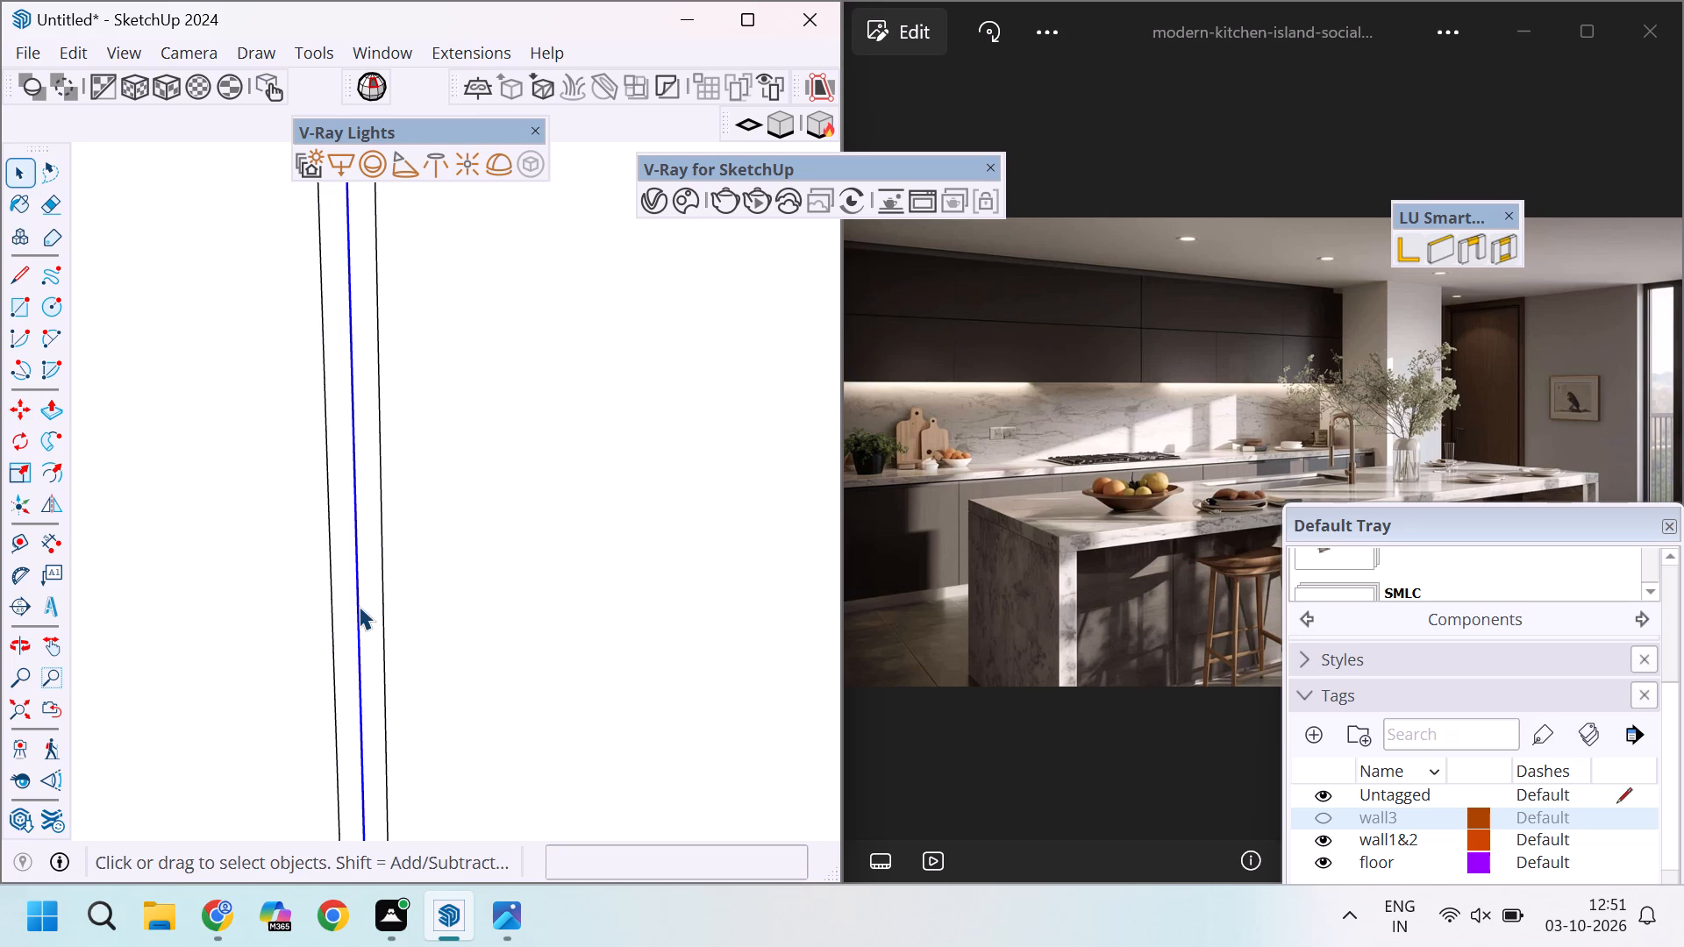
key(Delete)
Push this second narrow strip into the cabinet front by the same 1" depth.
scroll(376, 607, down, 10)
scroll(474, 568, up, 8)
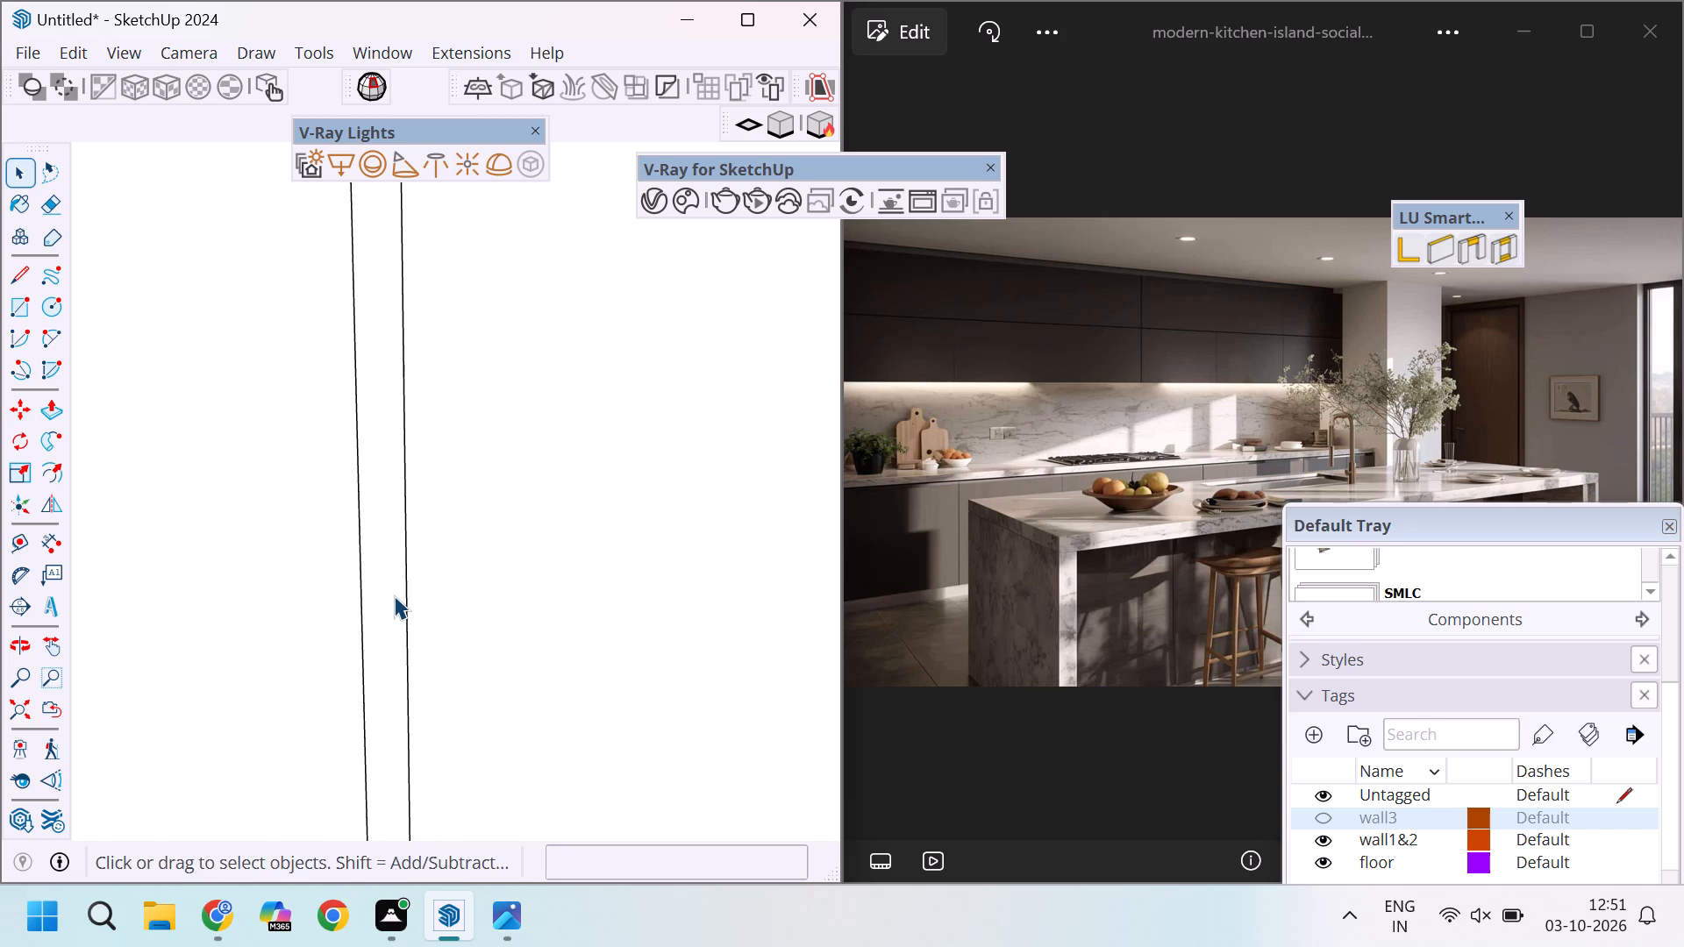
key(p)
double_click(388, 583)
scroll(463, 573, down, 9)
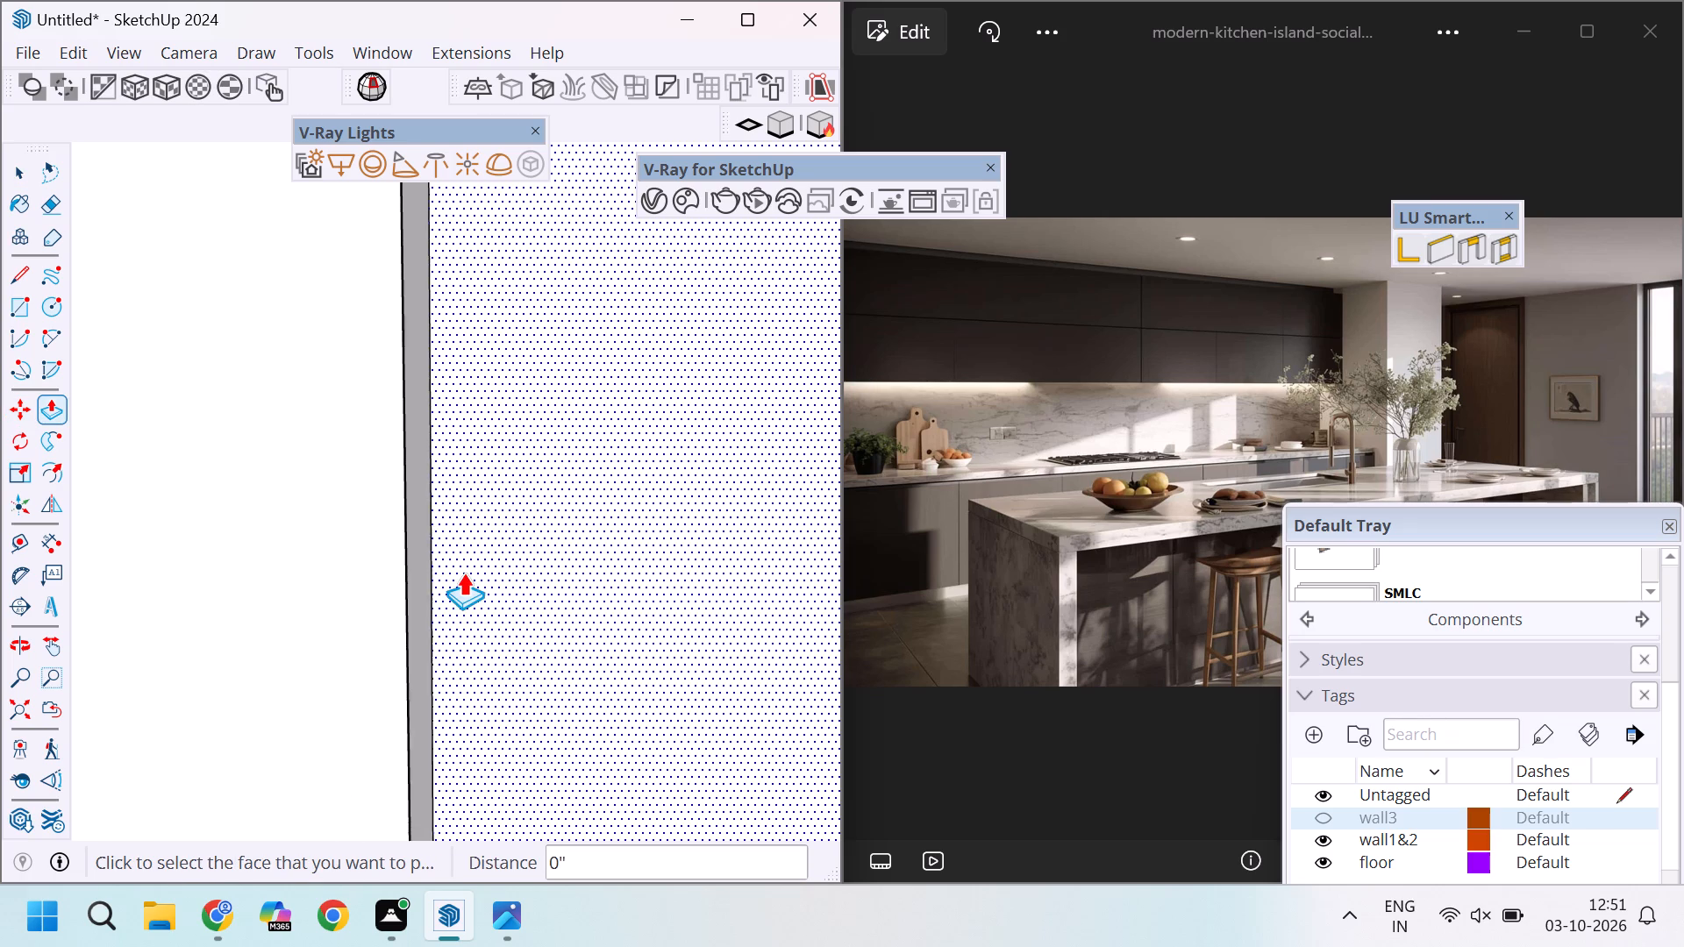
scroll(463, 573, down, 2)
key(space)
Copy the next ungrooved division line 2 mm along the green axis toward the two finished grooves.
scroll(463, 573, down, 20)
scroll(463, 573, down, 4)
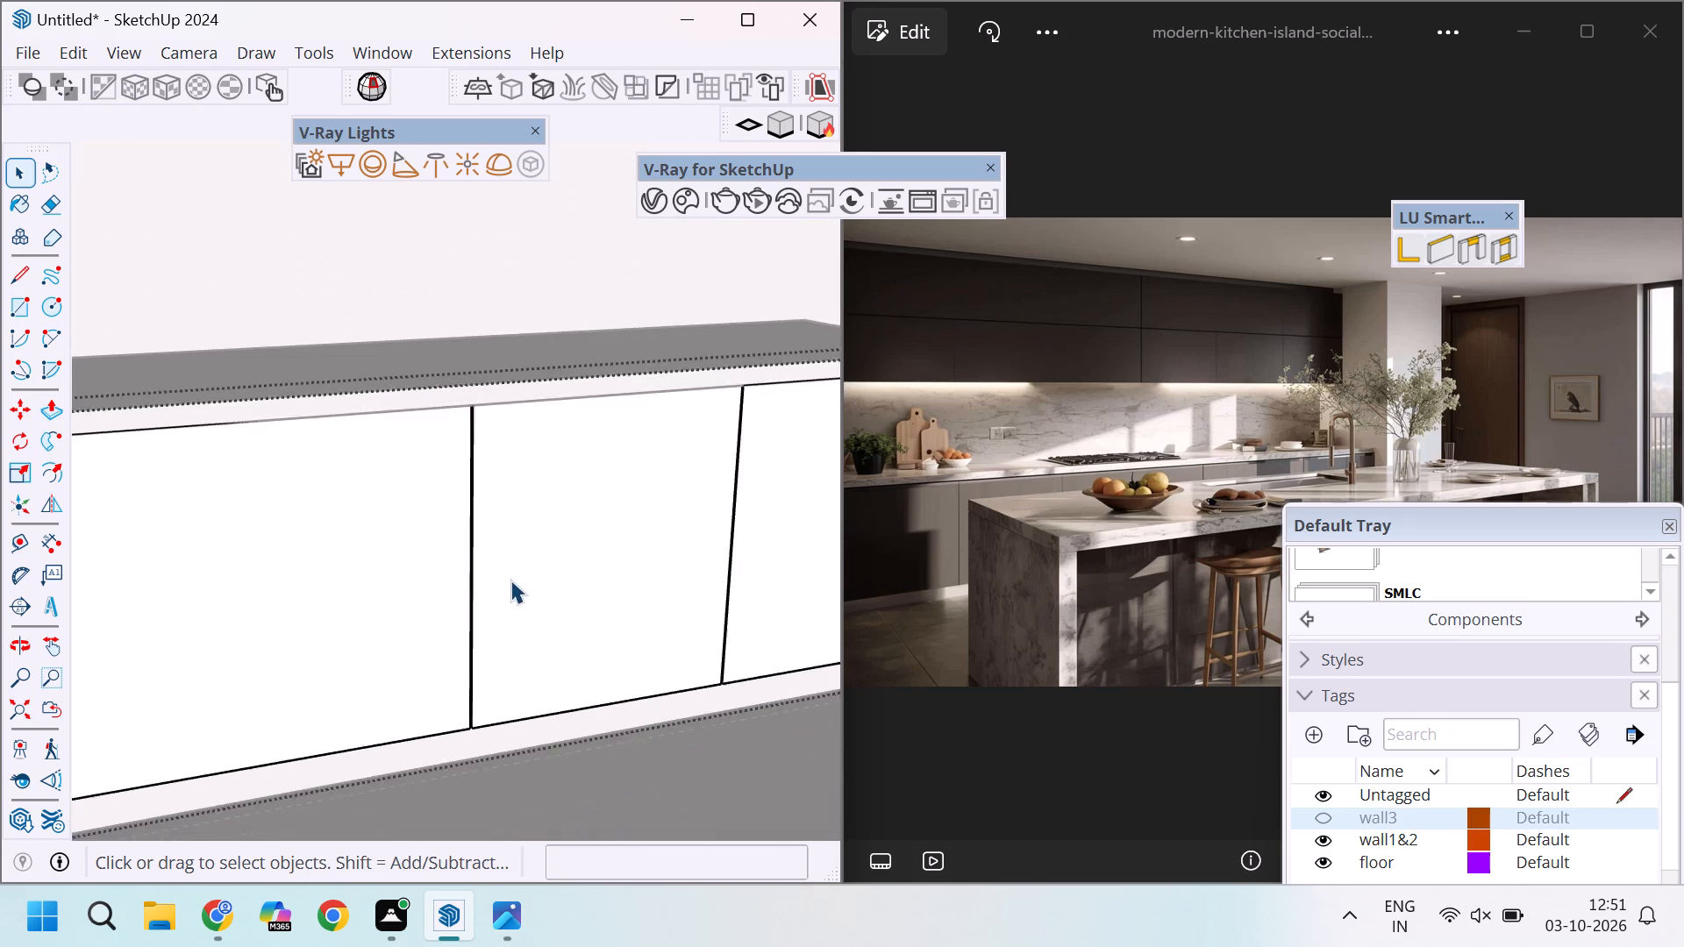
scroll(510, 580, down, 3)
scroll(99, 626, up, 16)
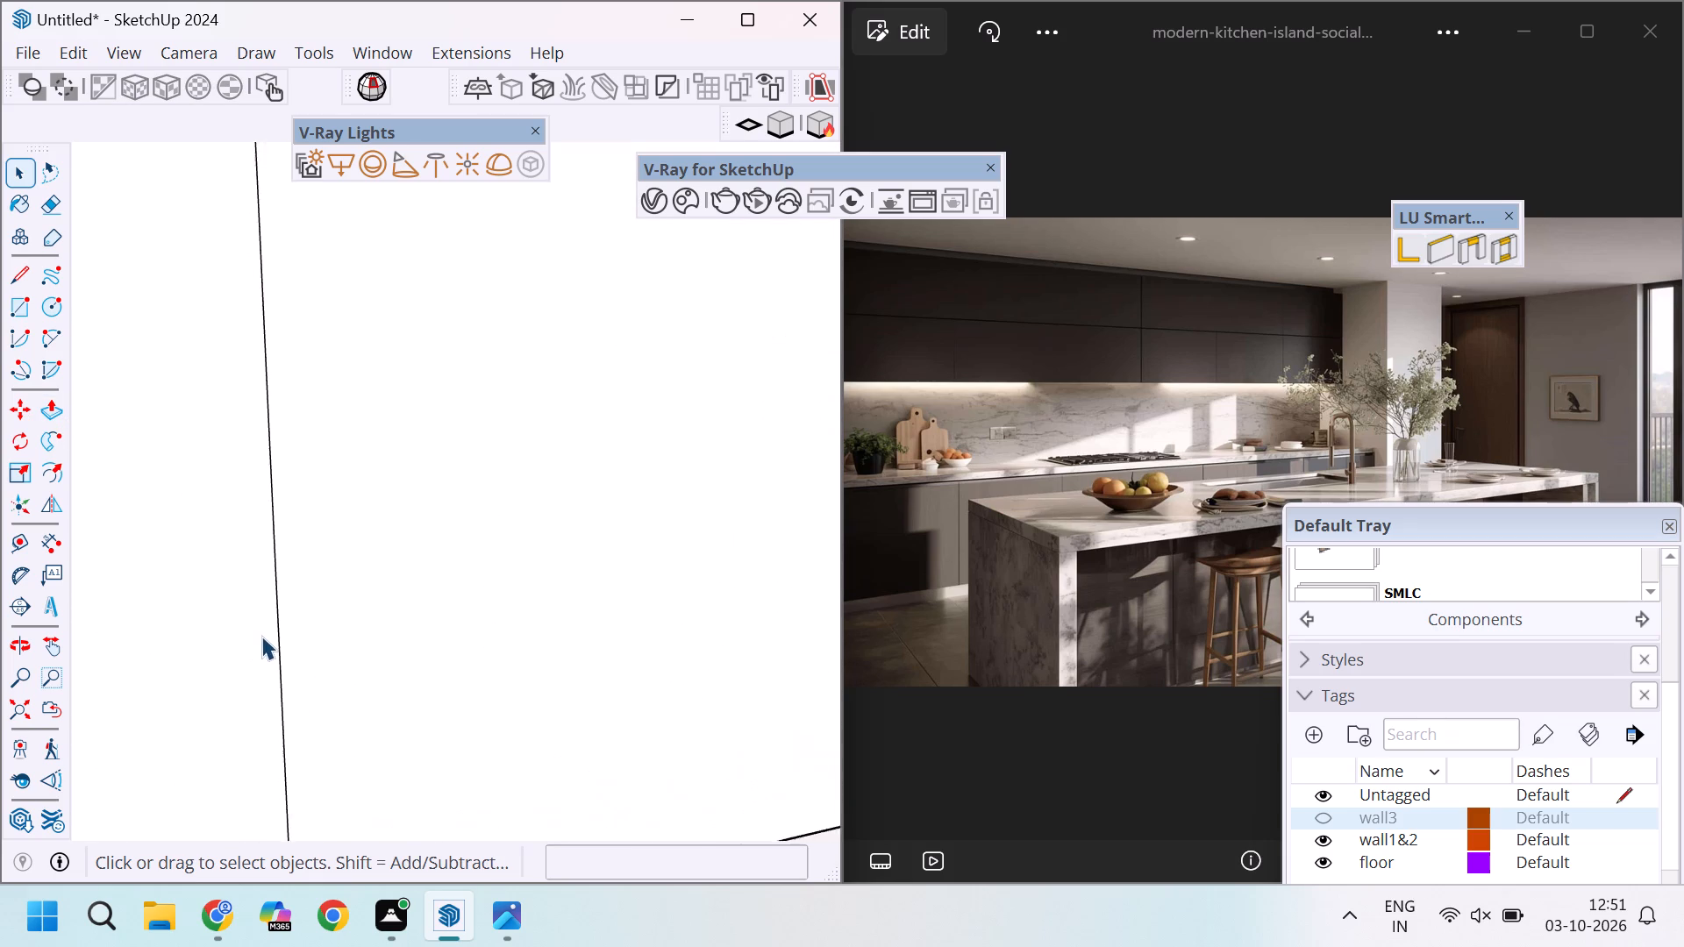
click(284, 617)
scroll(284, 616, up, 13)
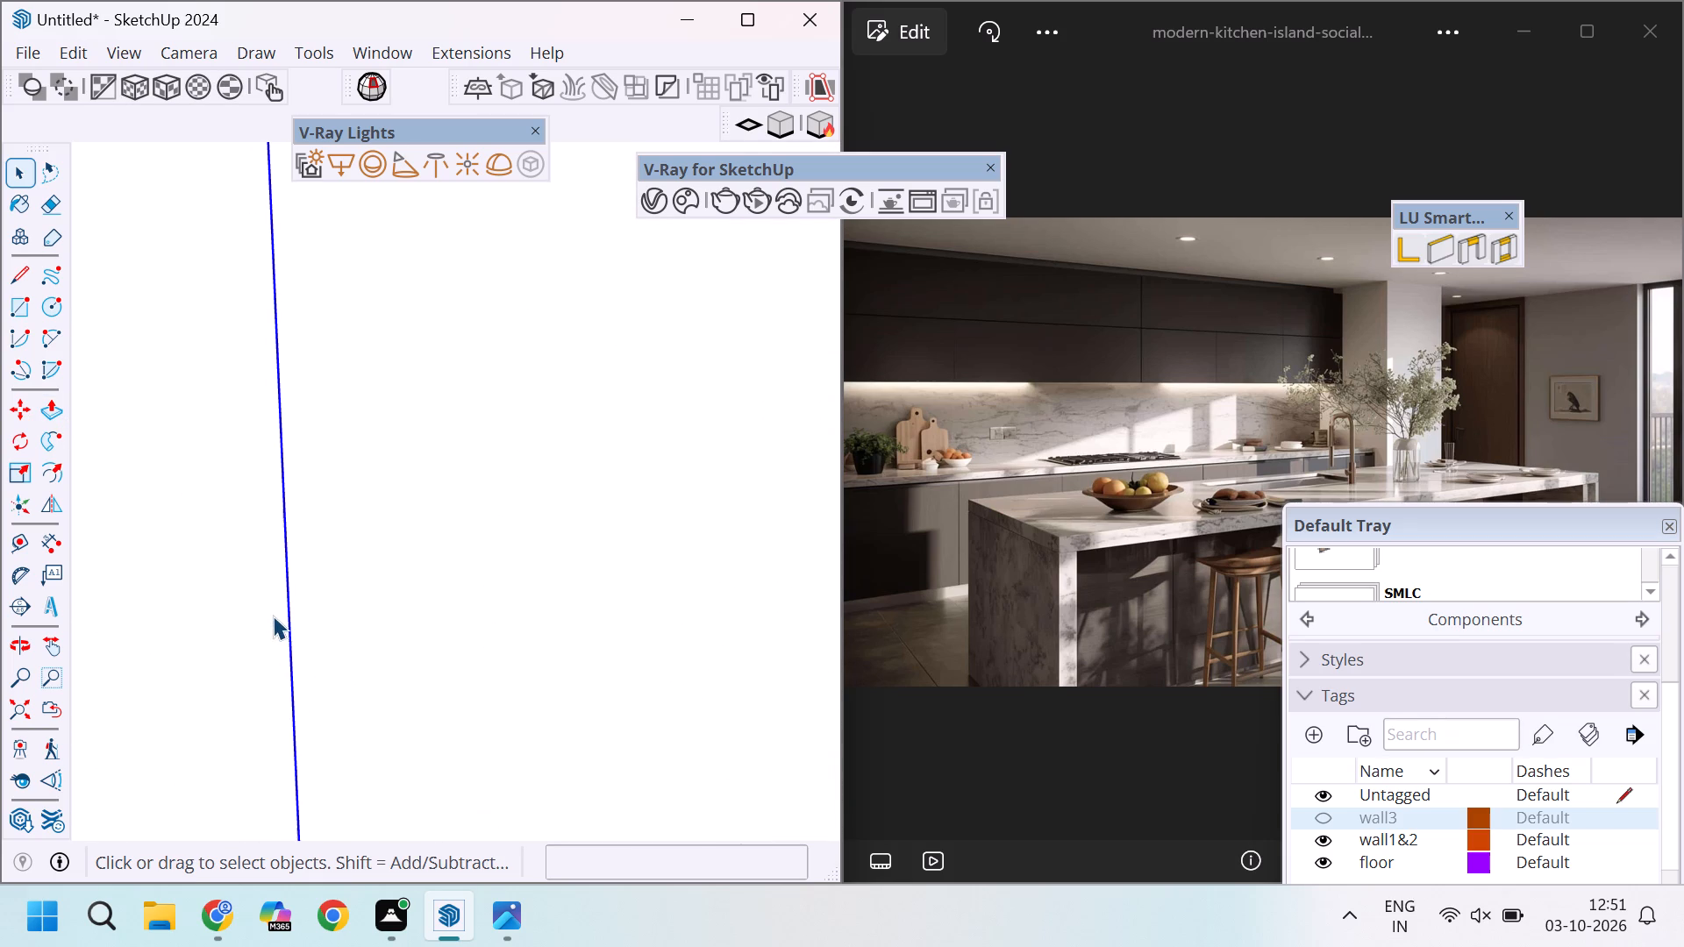
key(m)
scroll(275, 616, down, 13)
scroll(290, 694, down, 11)
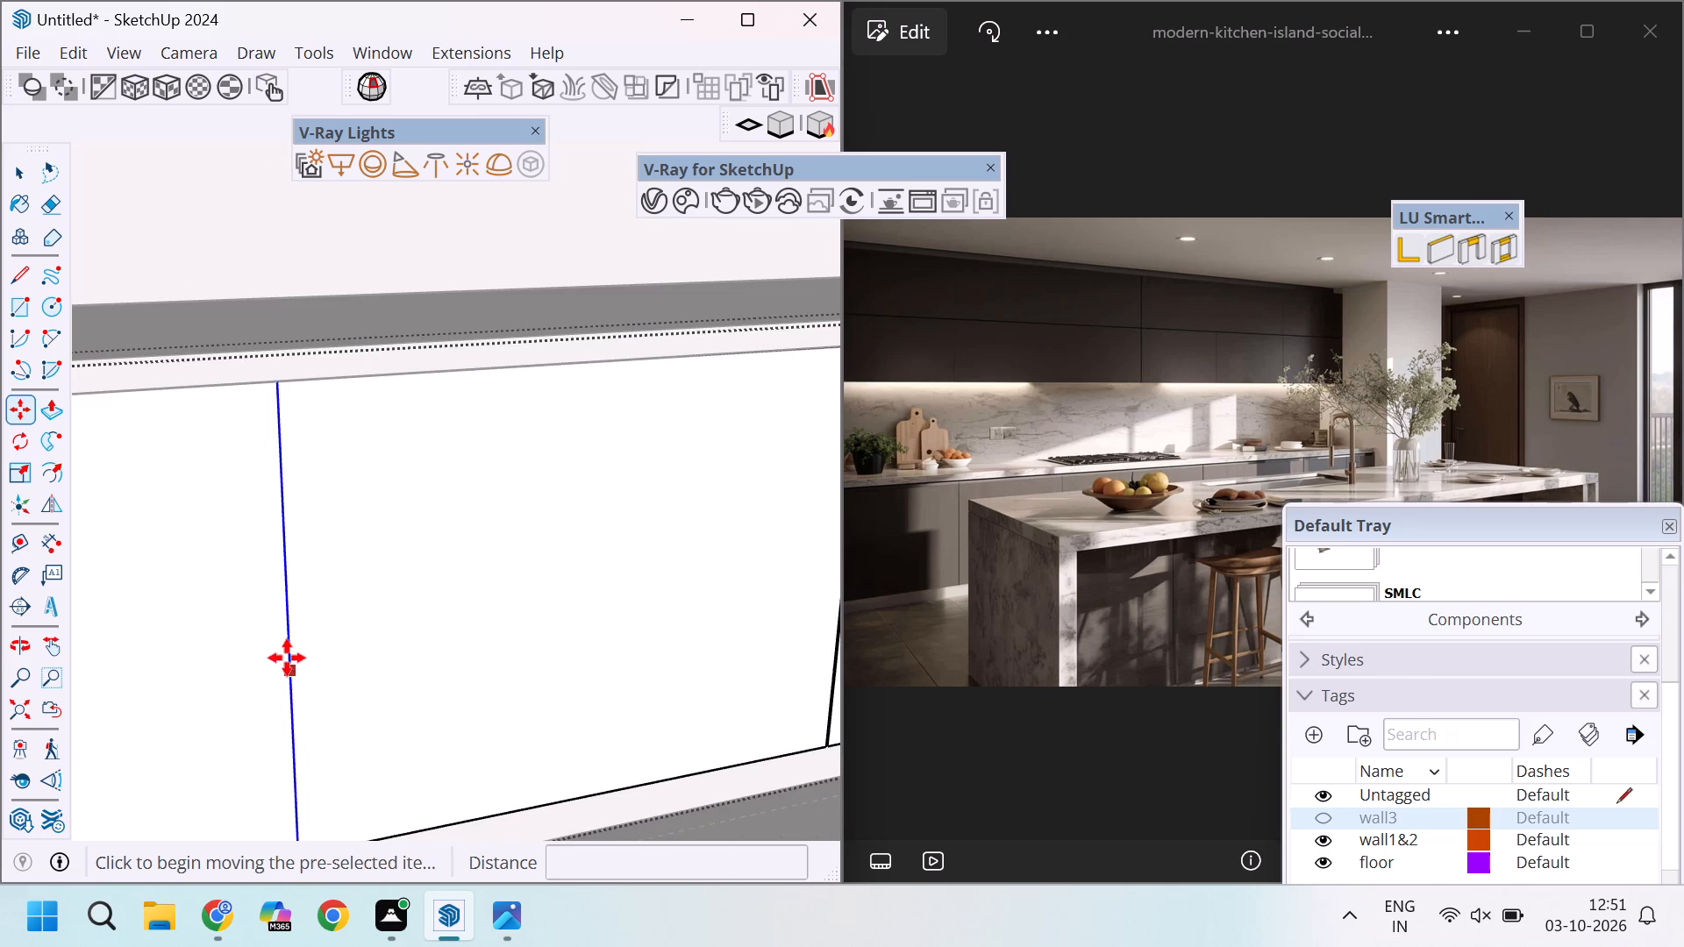
scroll(292, 632, up, 10)
click(284, 635)
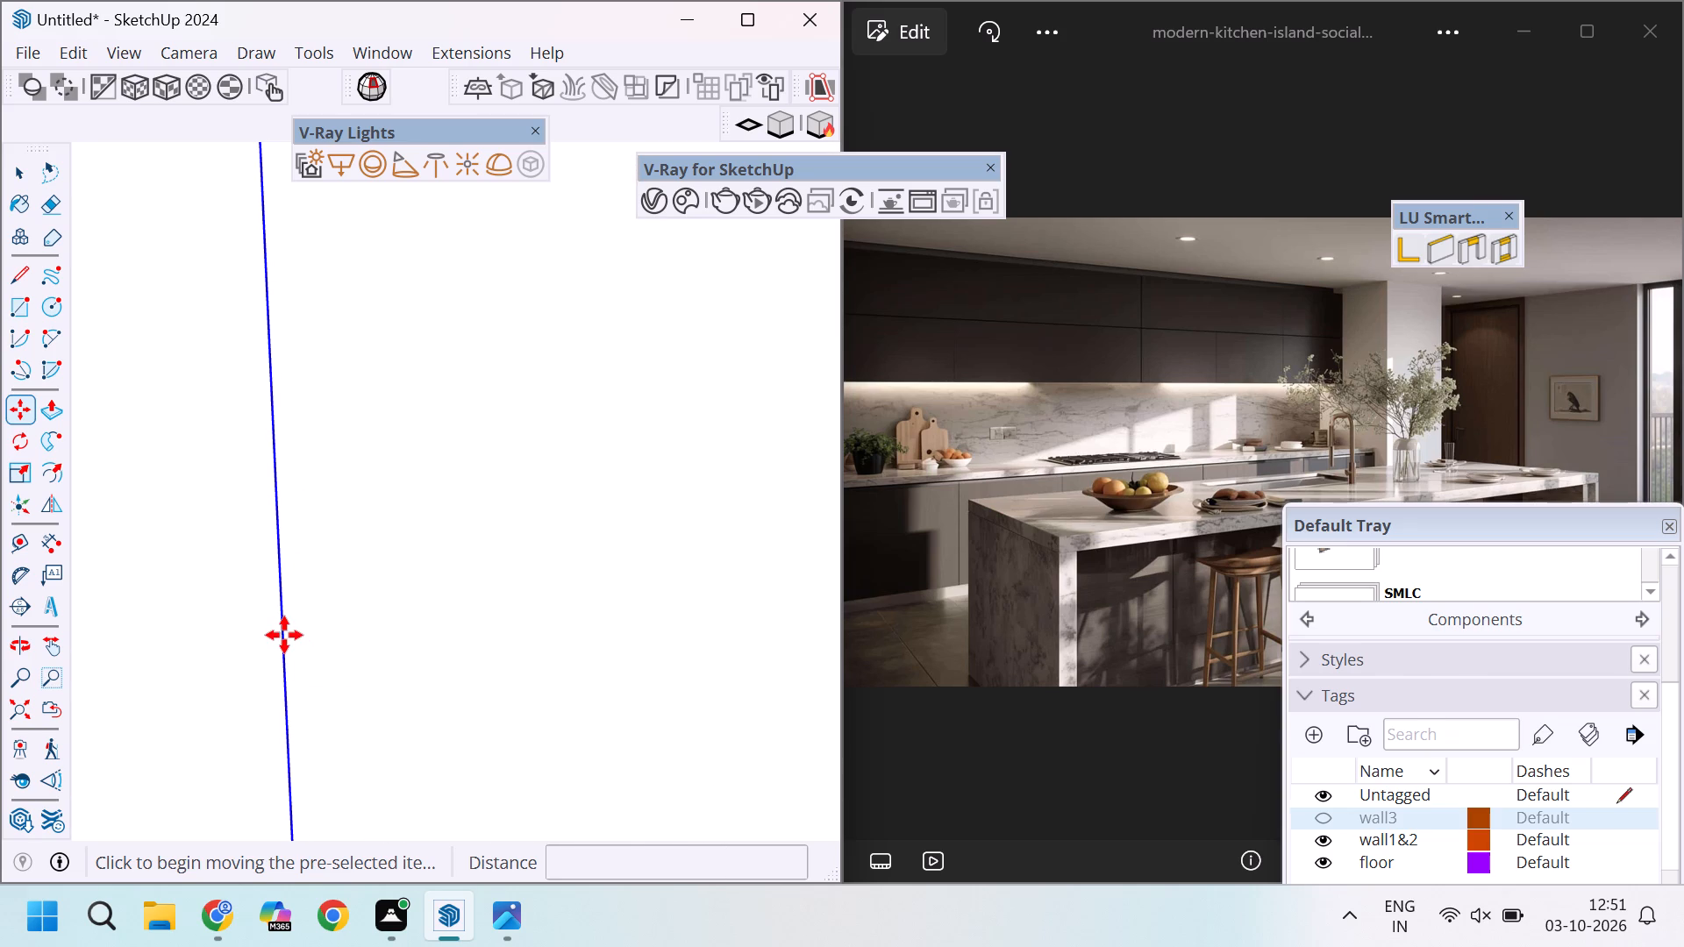
scroll(284, 635, up, 4)
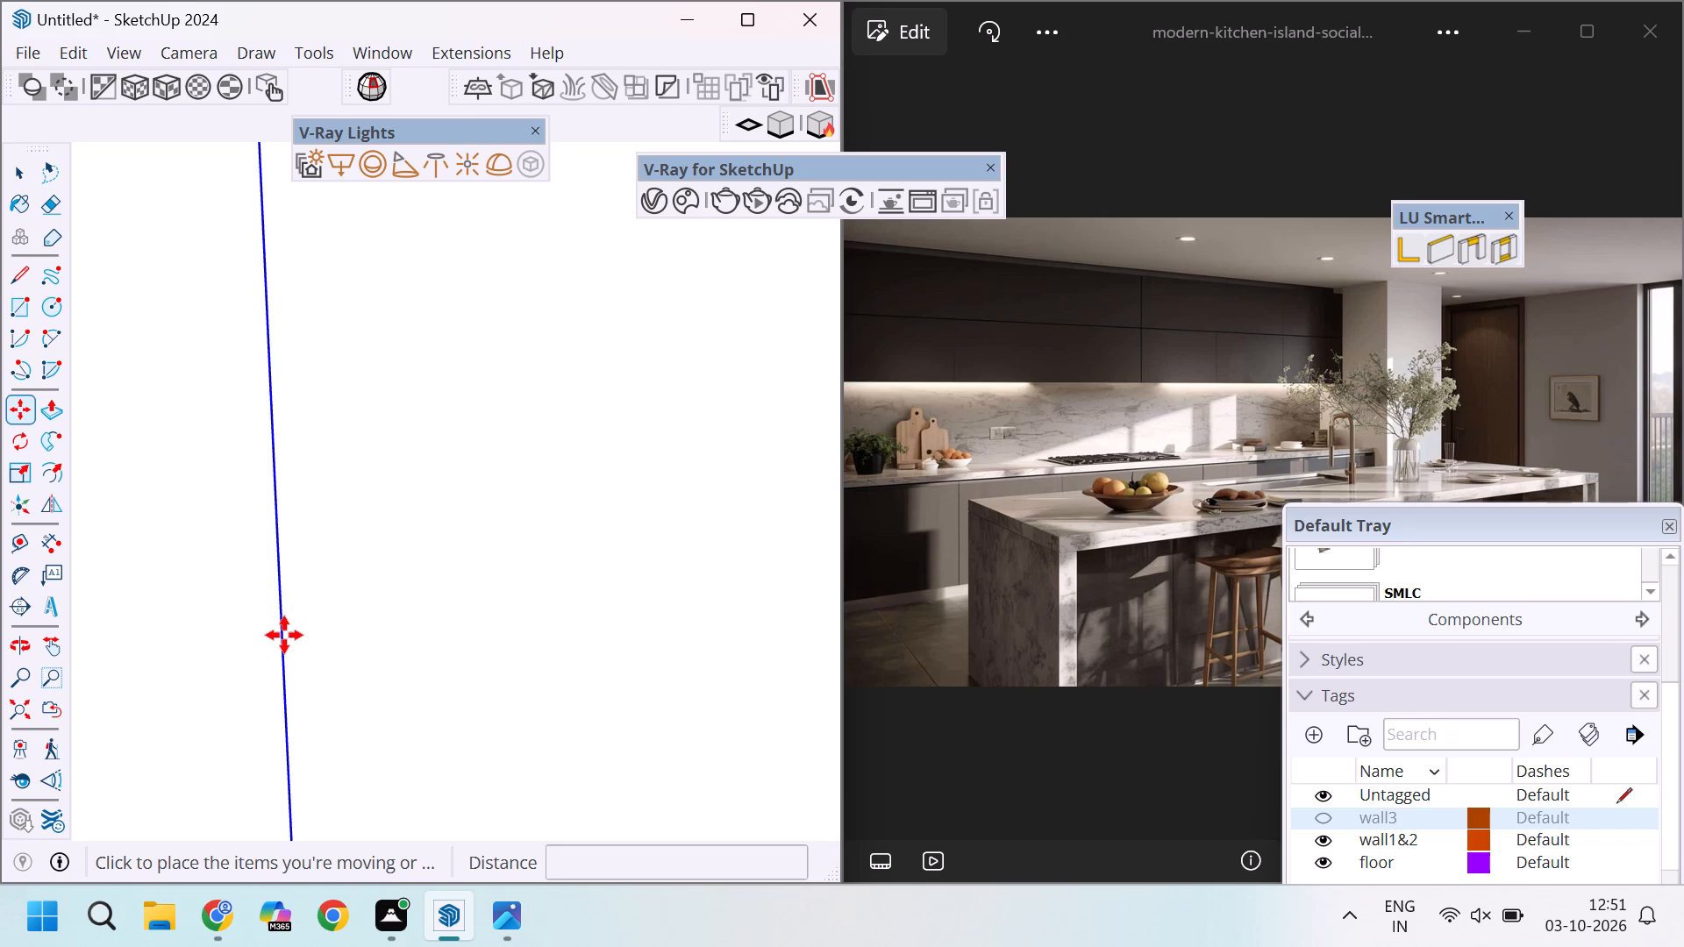
scroll(297, 598, down, 5)
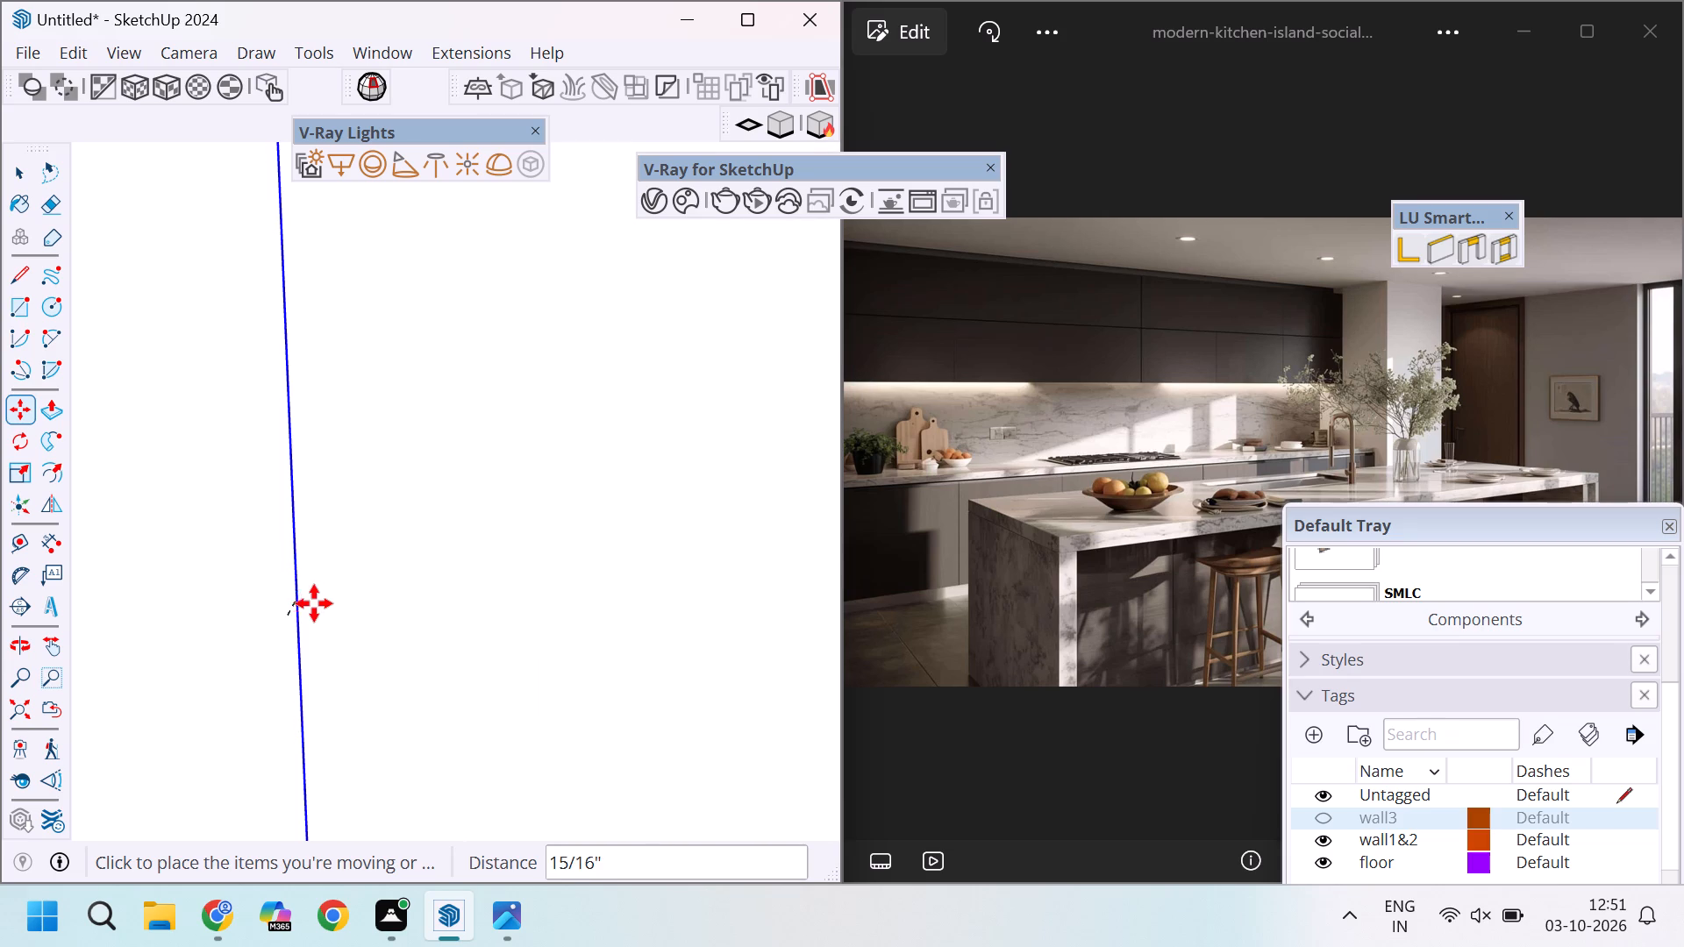
scroll(313, 605, down, 4)
scroll(312, 605, up, 4)
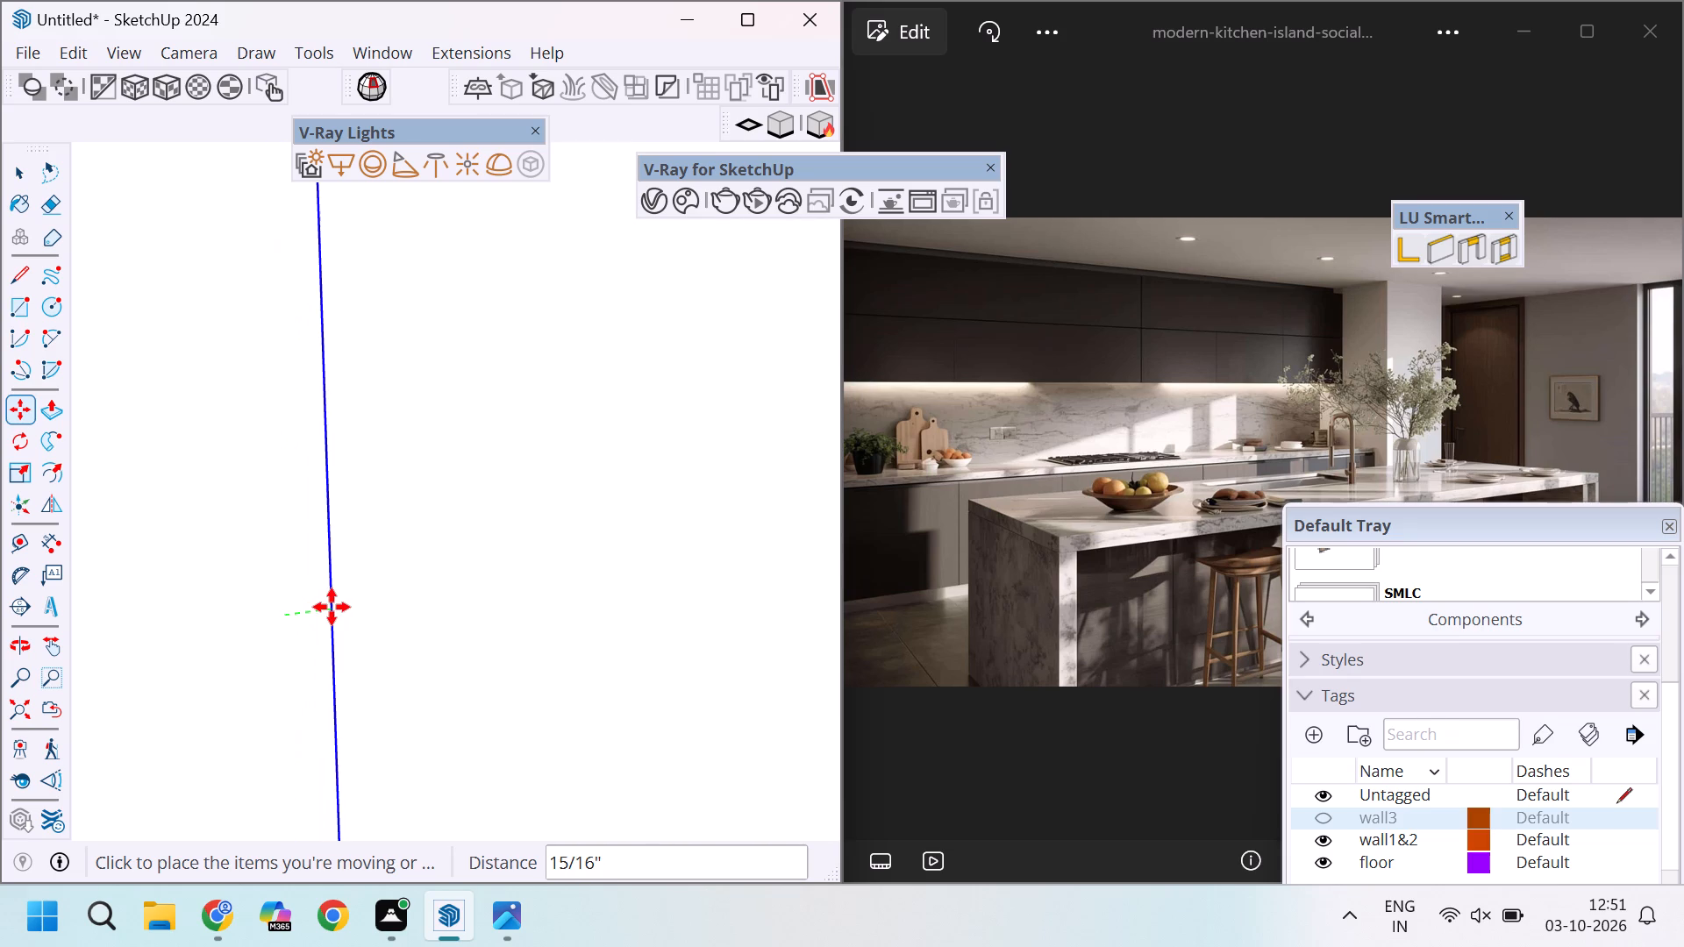
scroll(332, 607, down, 3)
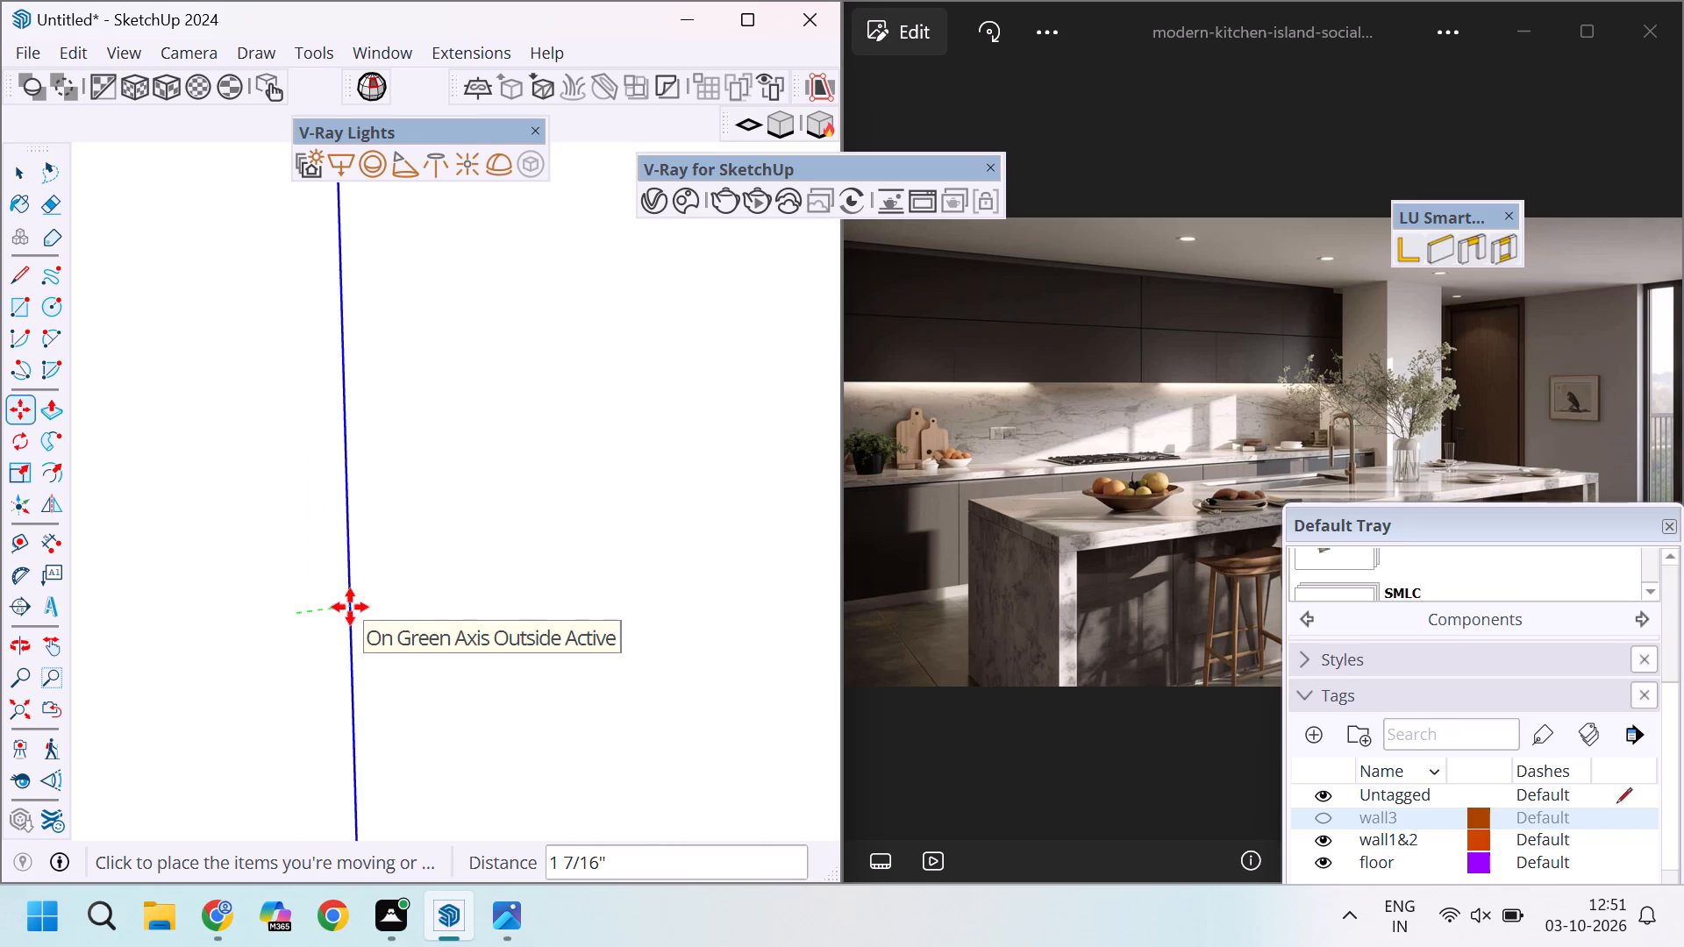
scroll(344, 607, down, 6)
scroll(320, 607, up, 4)
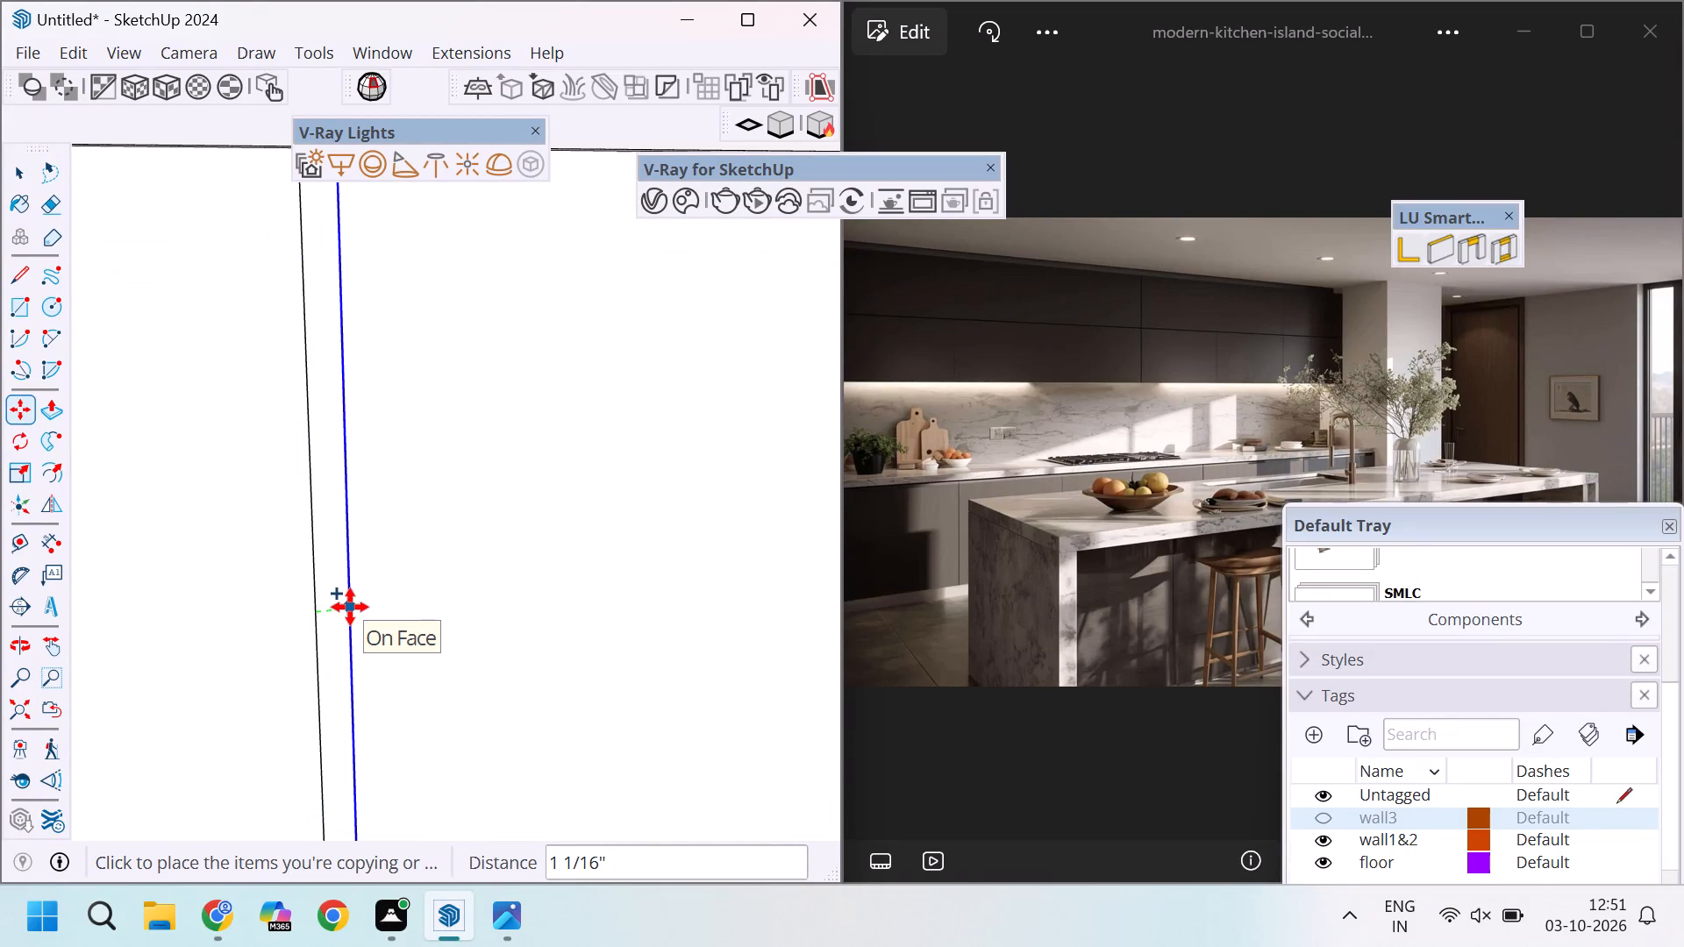
text(2mm)
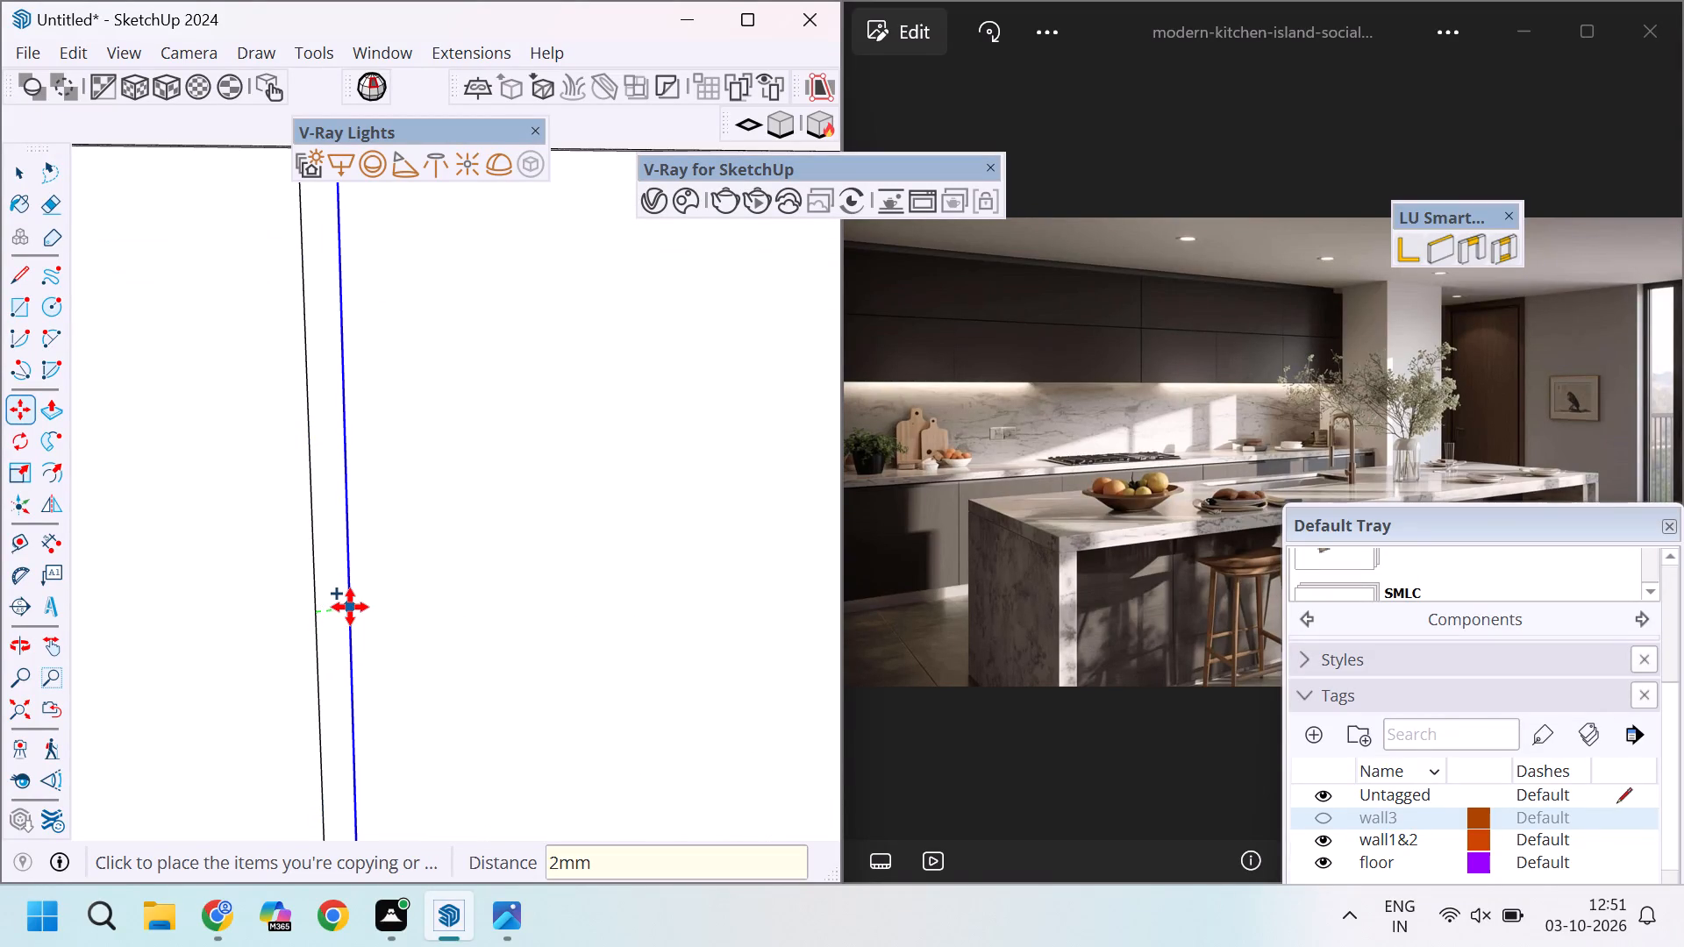
key(Return)
Copy the new offset line 4 mm back past the original division line, away from the finished grooves.
scroll(350, 607, up, 13)
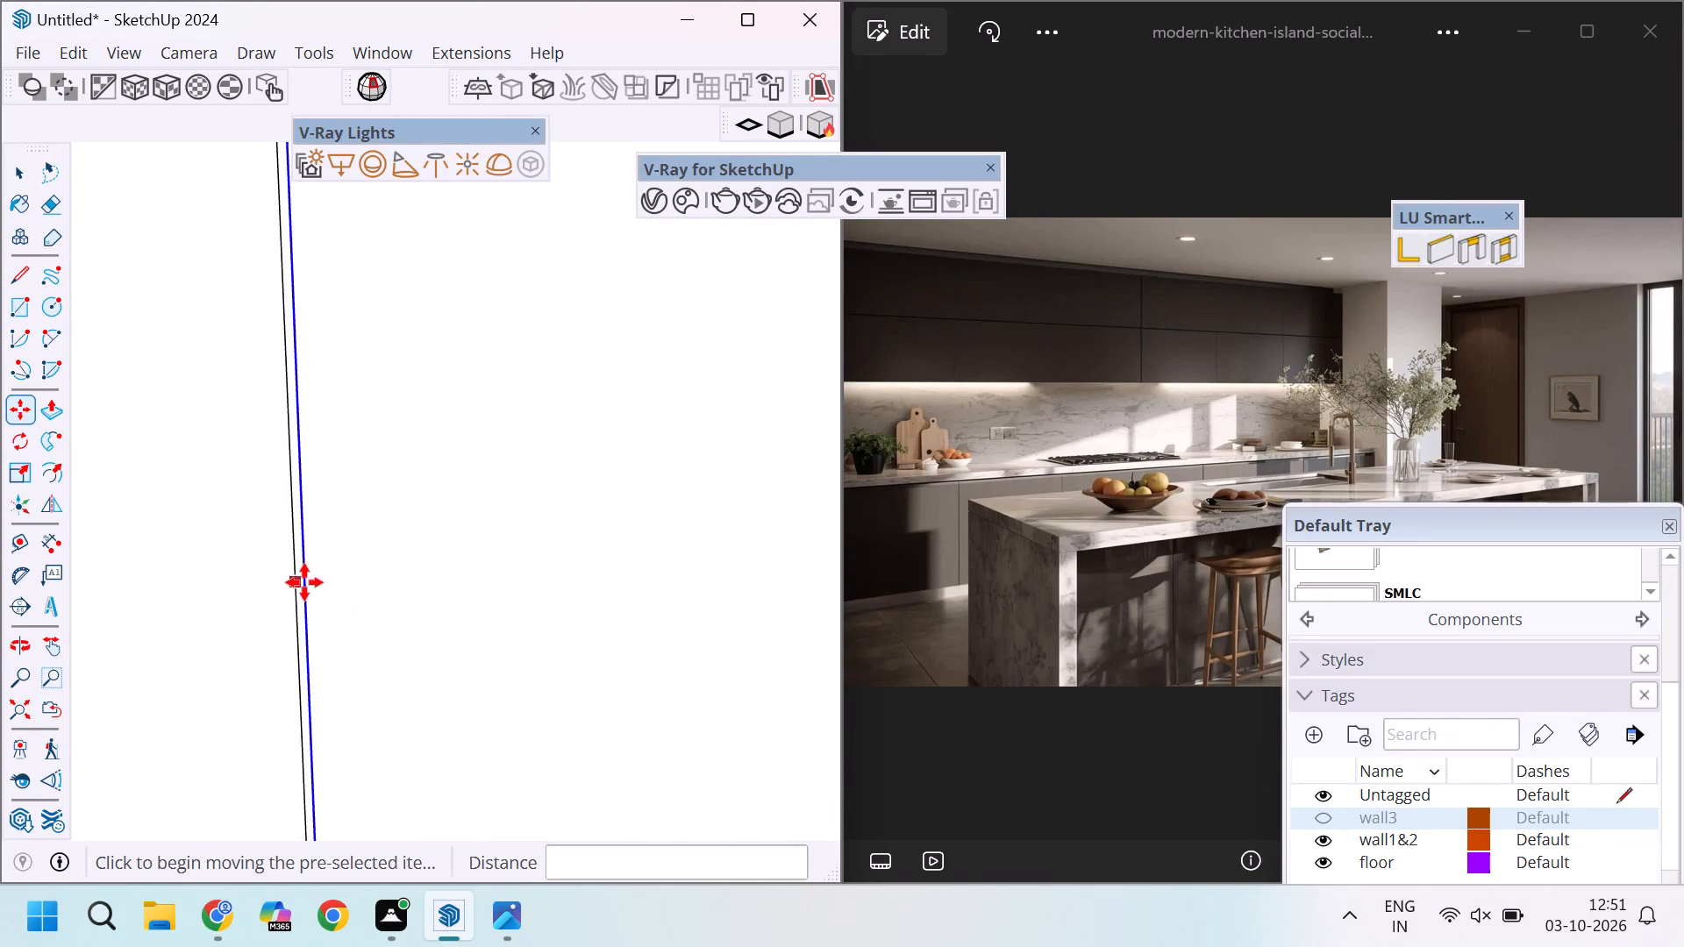
scroll(318, 569, down, 3)
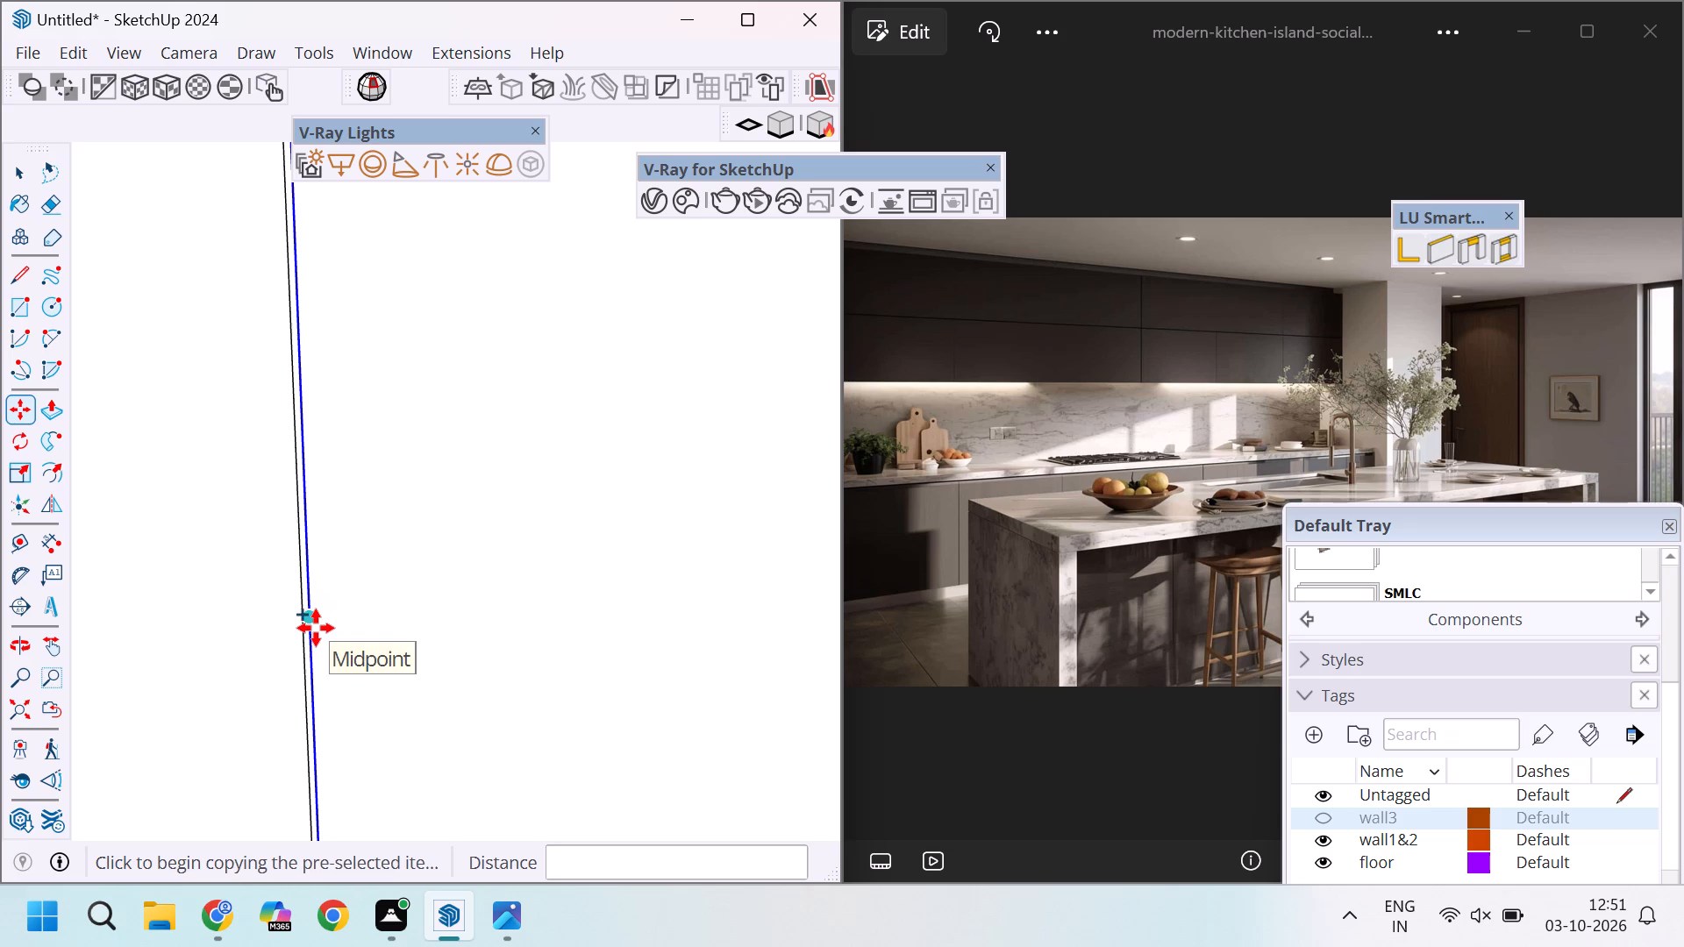
click(316, 628)
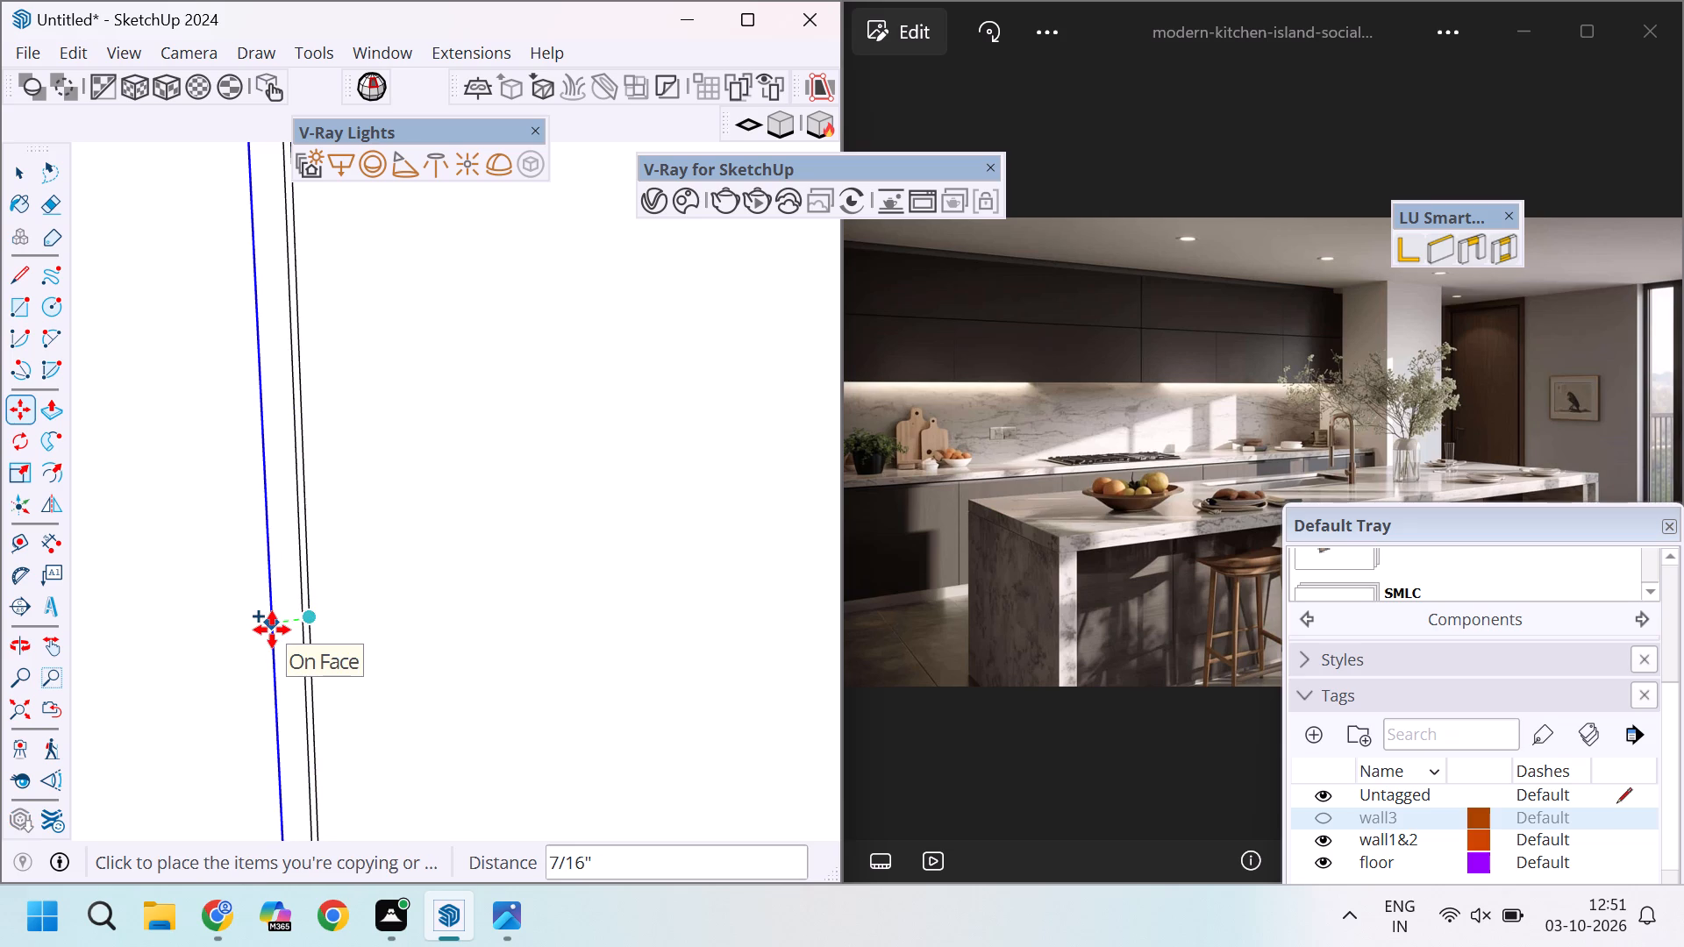
text(4mm)
key(Return)
key(space)
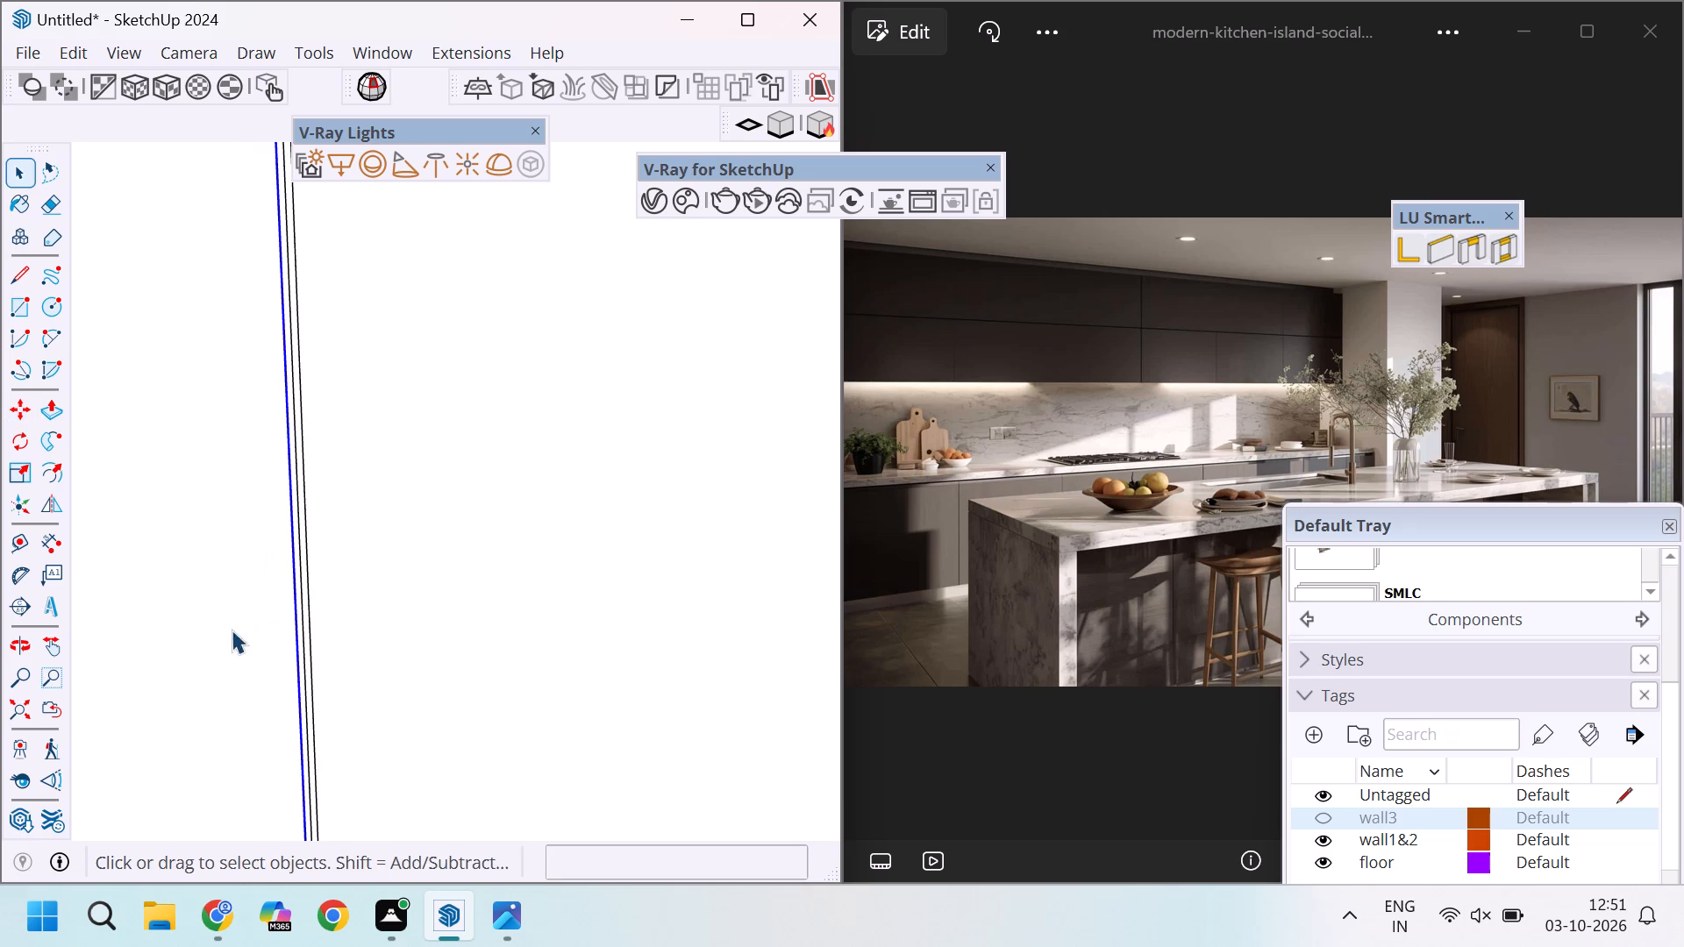
Delete the original division line in the middle of the third narrow strip.
scroll(307, 595, up, 9)
click(277, 580)
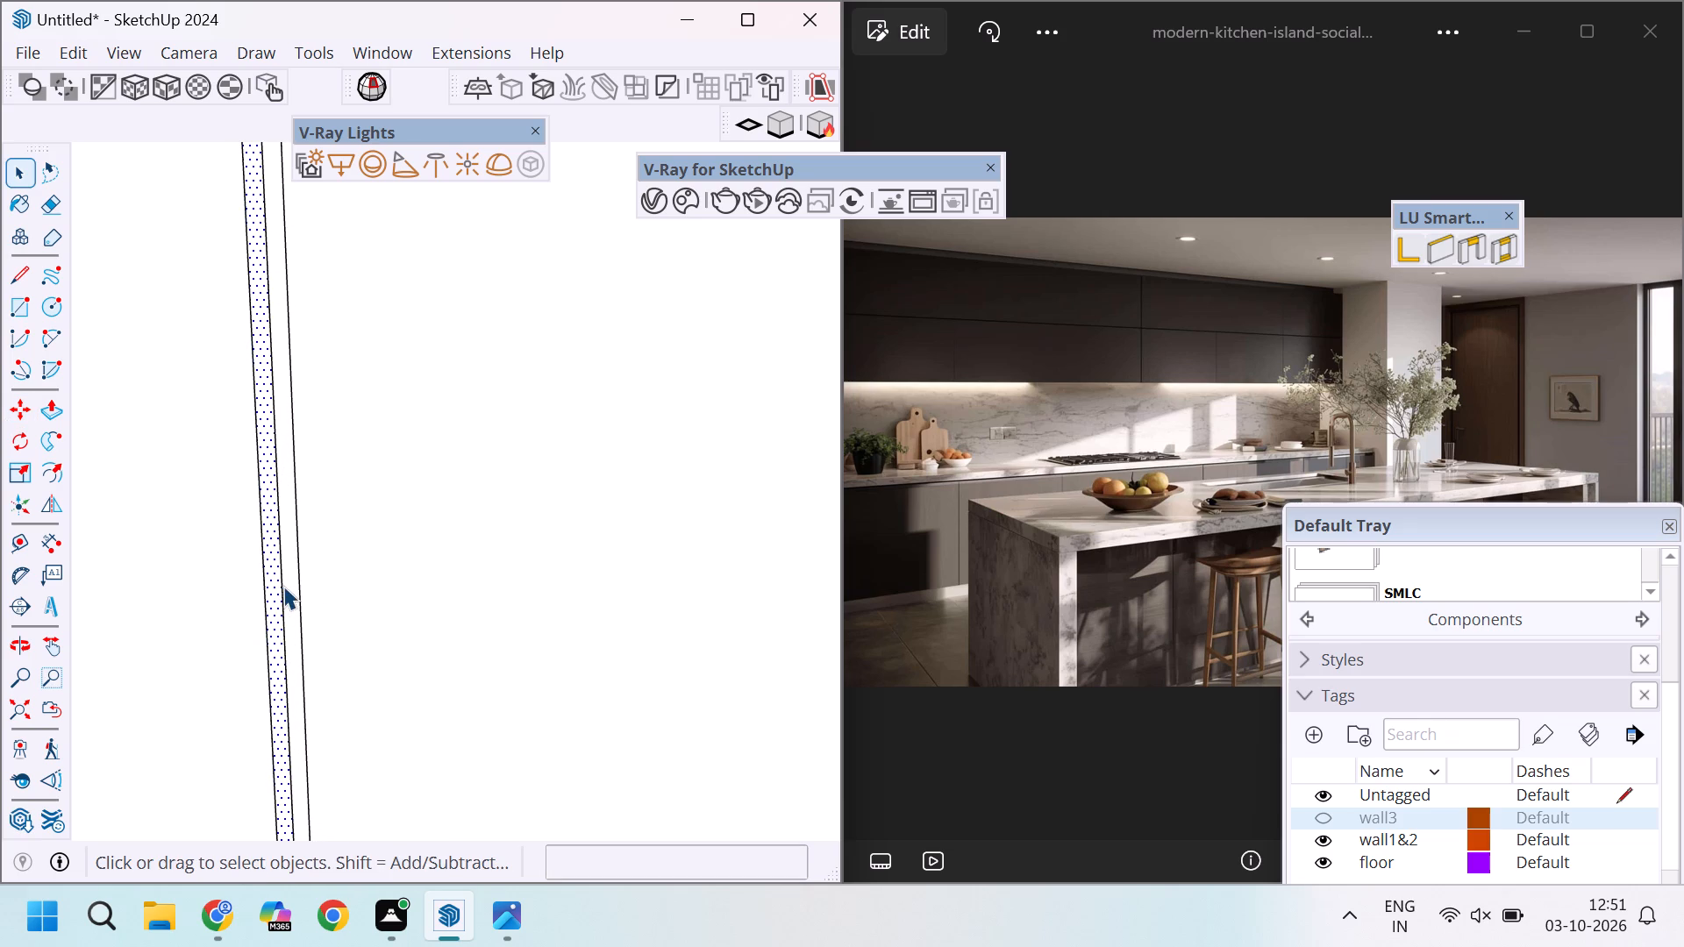
click(283, 586)
key(Delete)
Copy the last ungrooved division line on the cabinet front 2 mm along the green axis toward the finished grooves.
scroll(354, 575, down, 11)
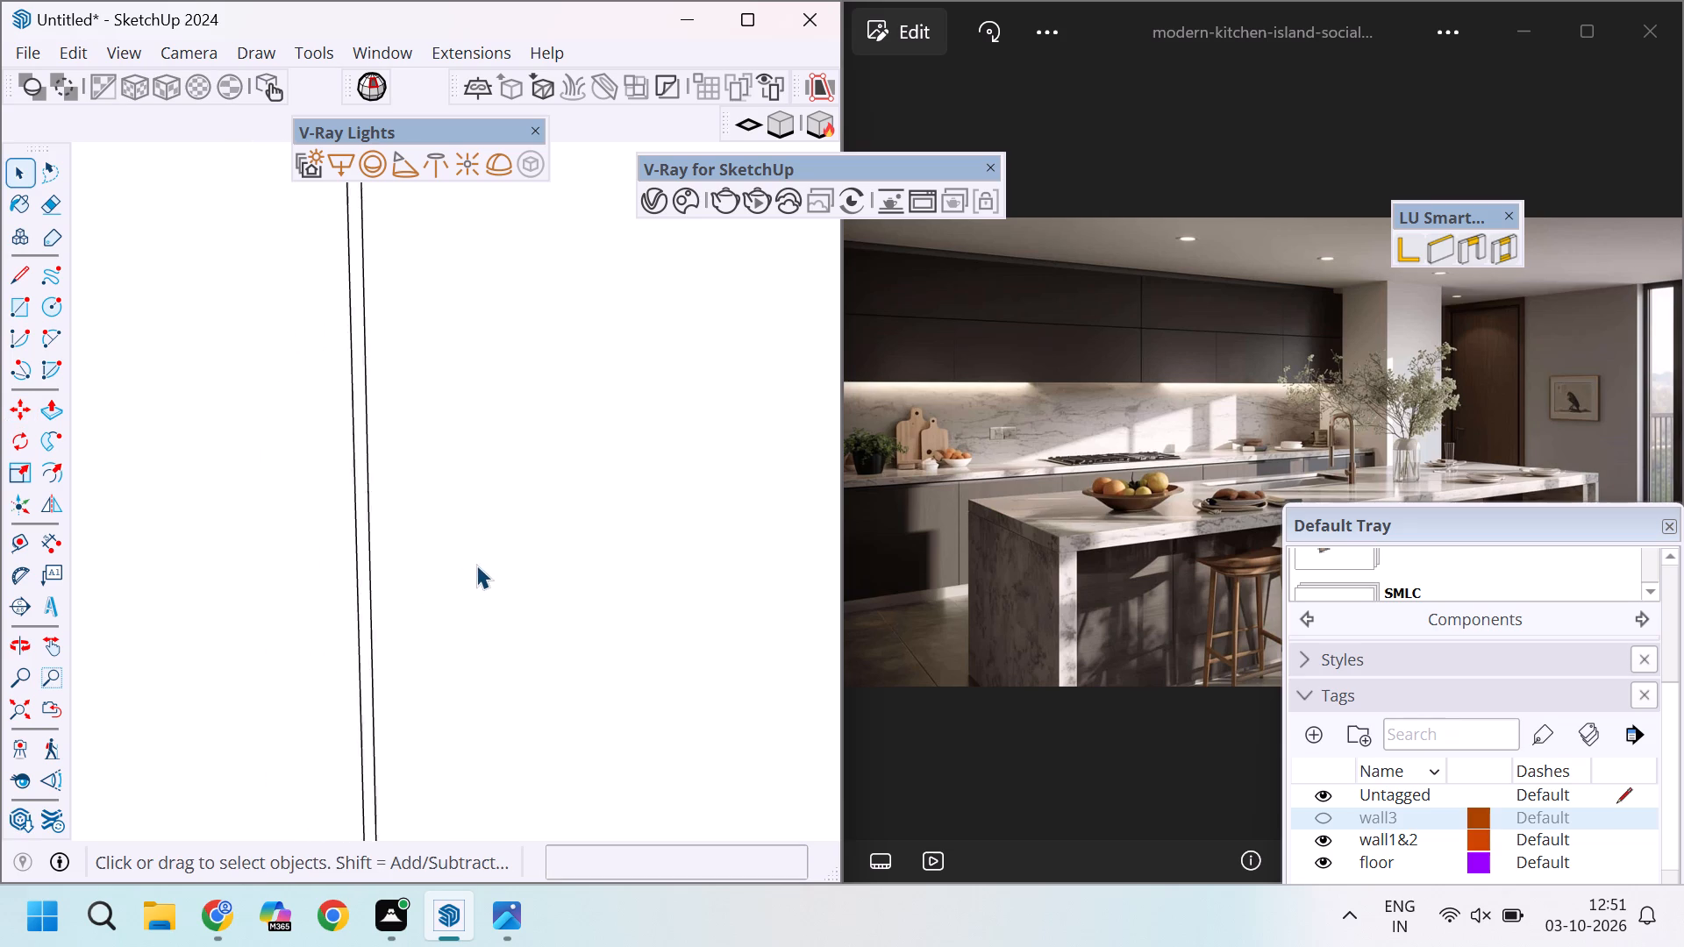
scroll(476, 565, down, 20)
scroll(476, 565, down, 6)
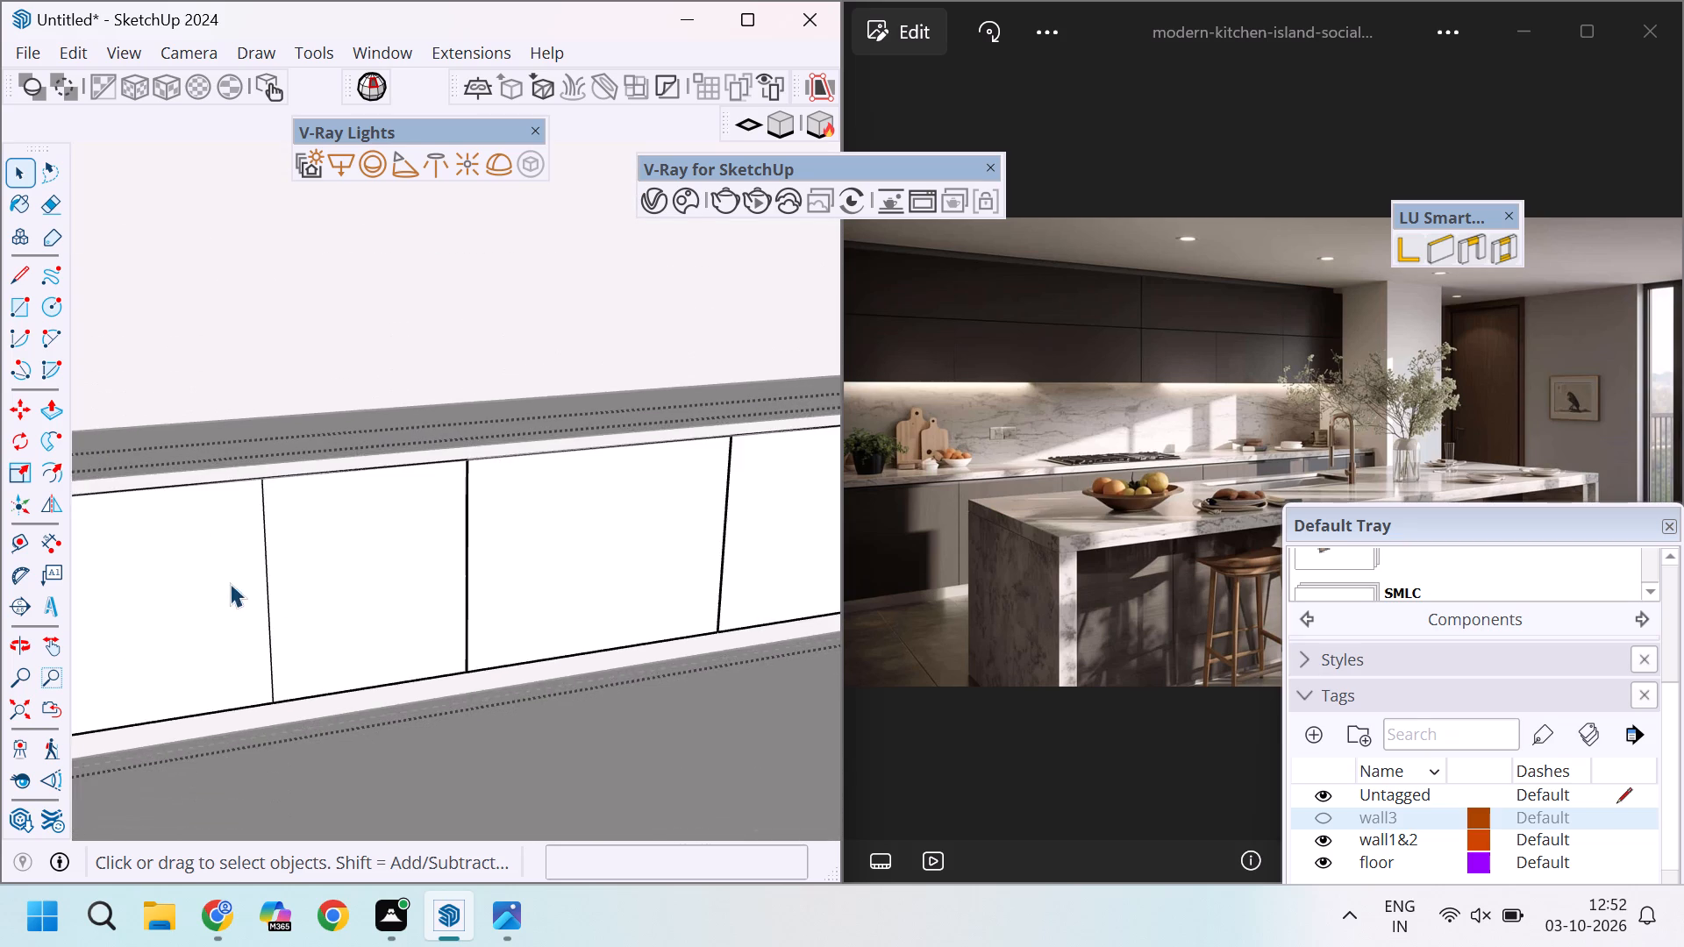
scroll(230, 583, up, 9)
click(291, 572)
scroll(295, 586, up, 3)
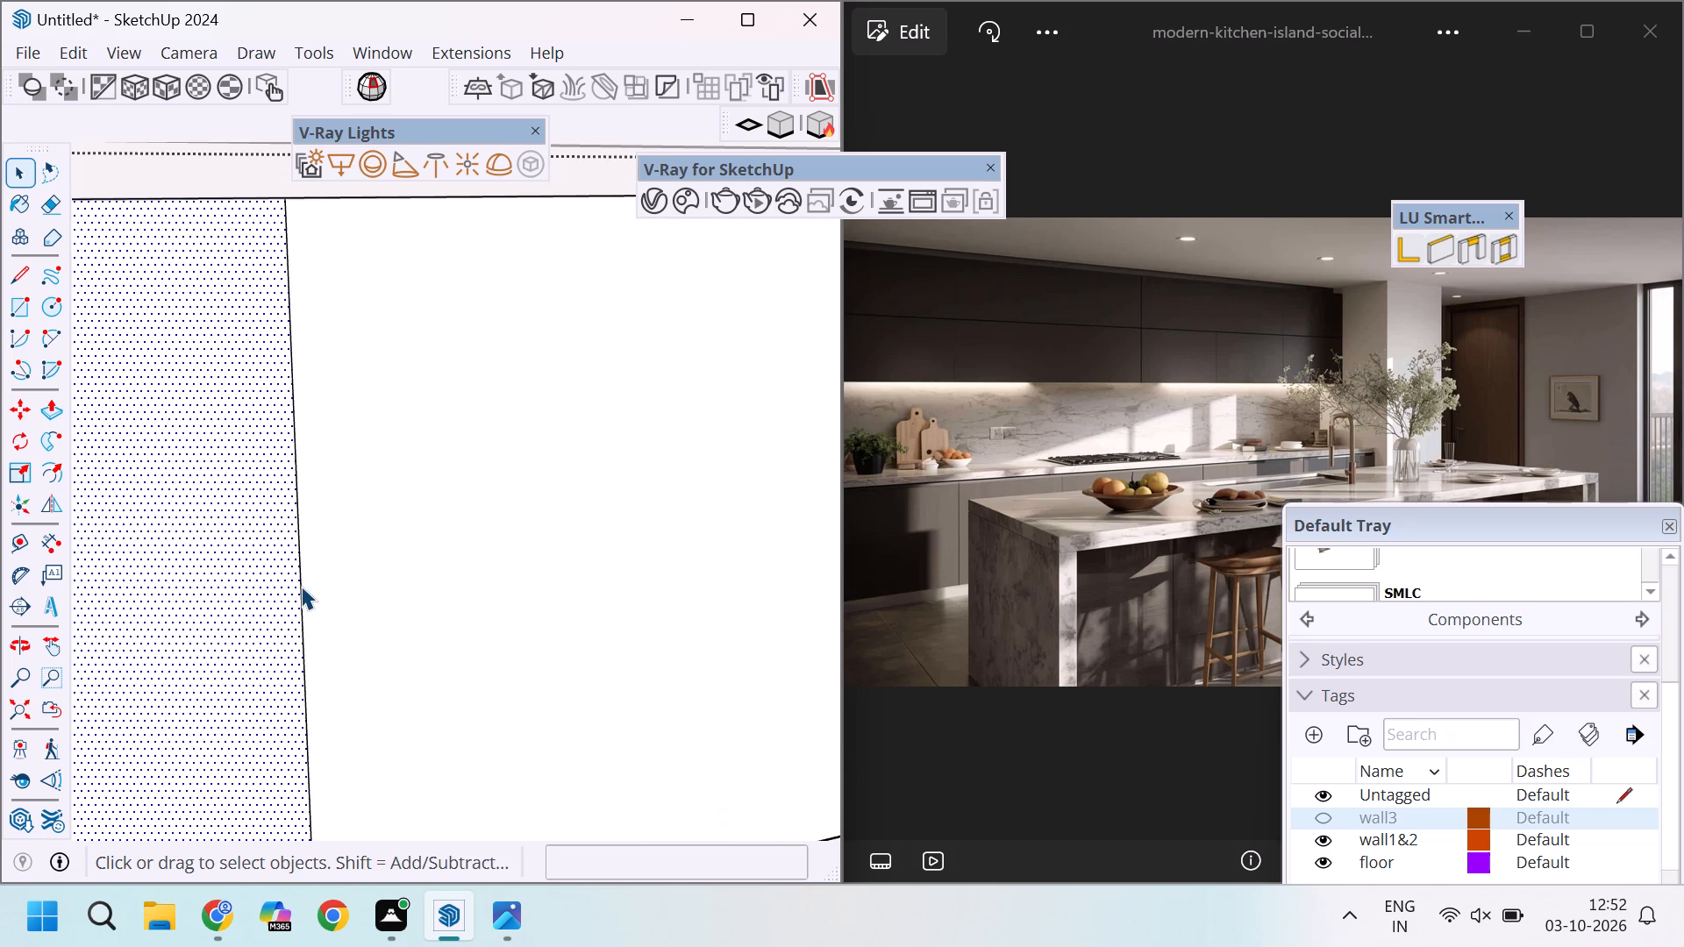
click(305, 586)
scroll(305, 586, down, 4)
scroll(300, 608, up, 5)
key(m)
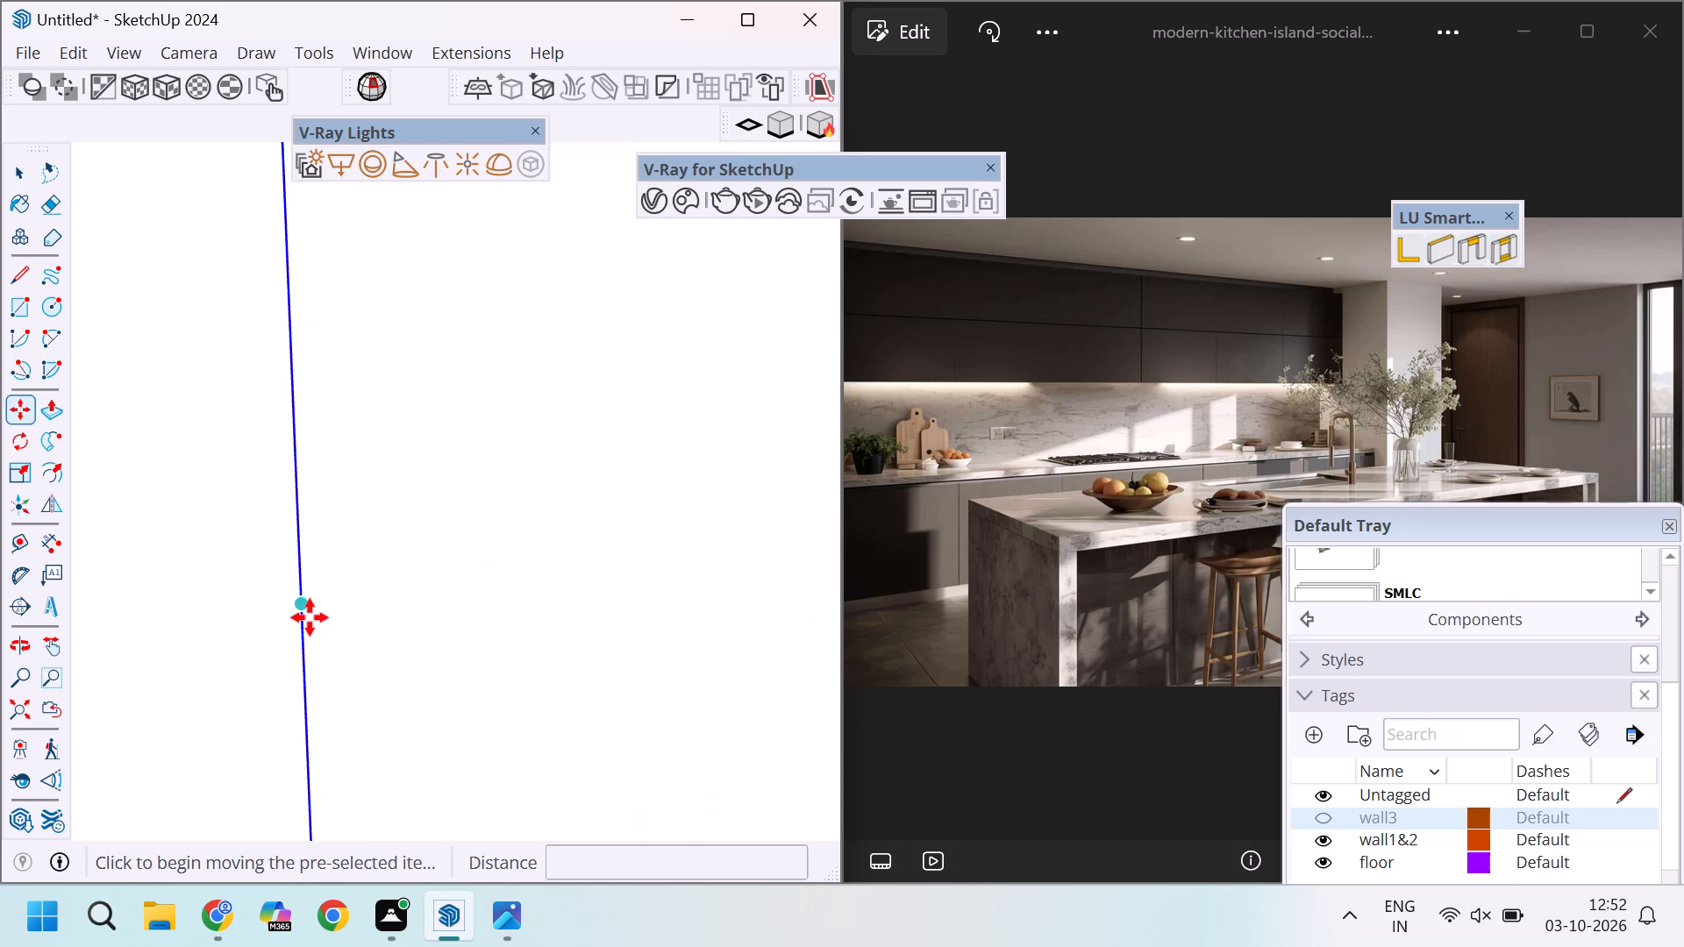
scroll(310, 617, down, 4)
click(310, 617)
scroll(310, 618, up, 4)
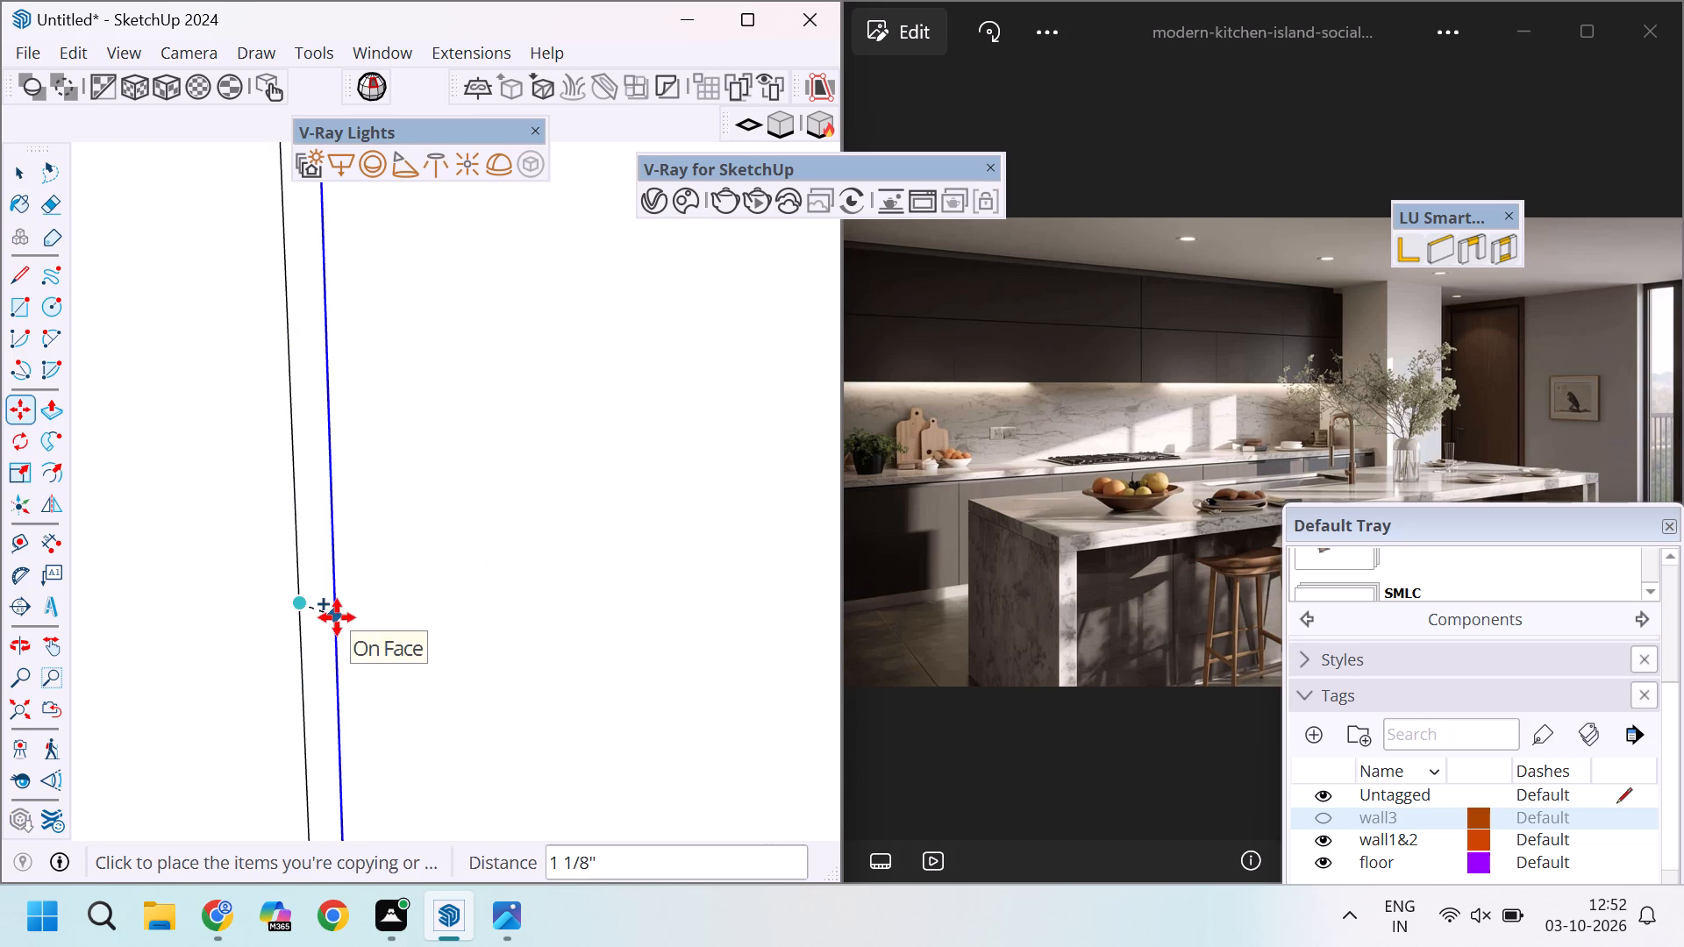
text(2mm)
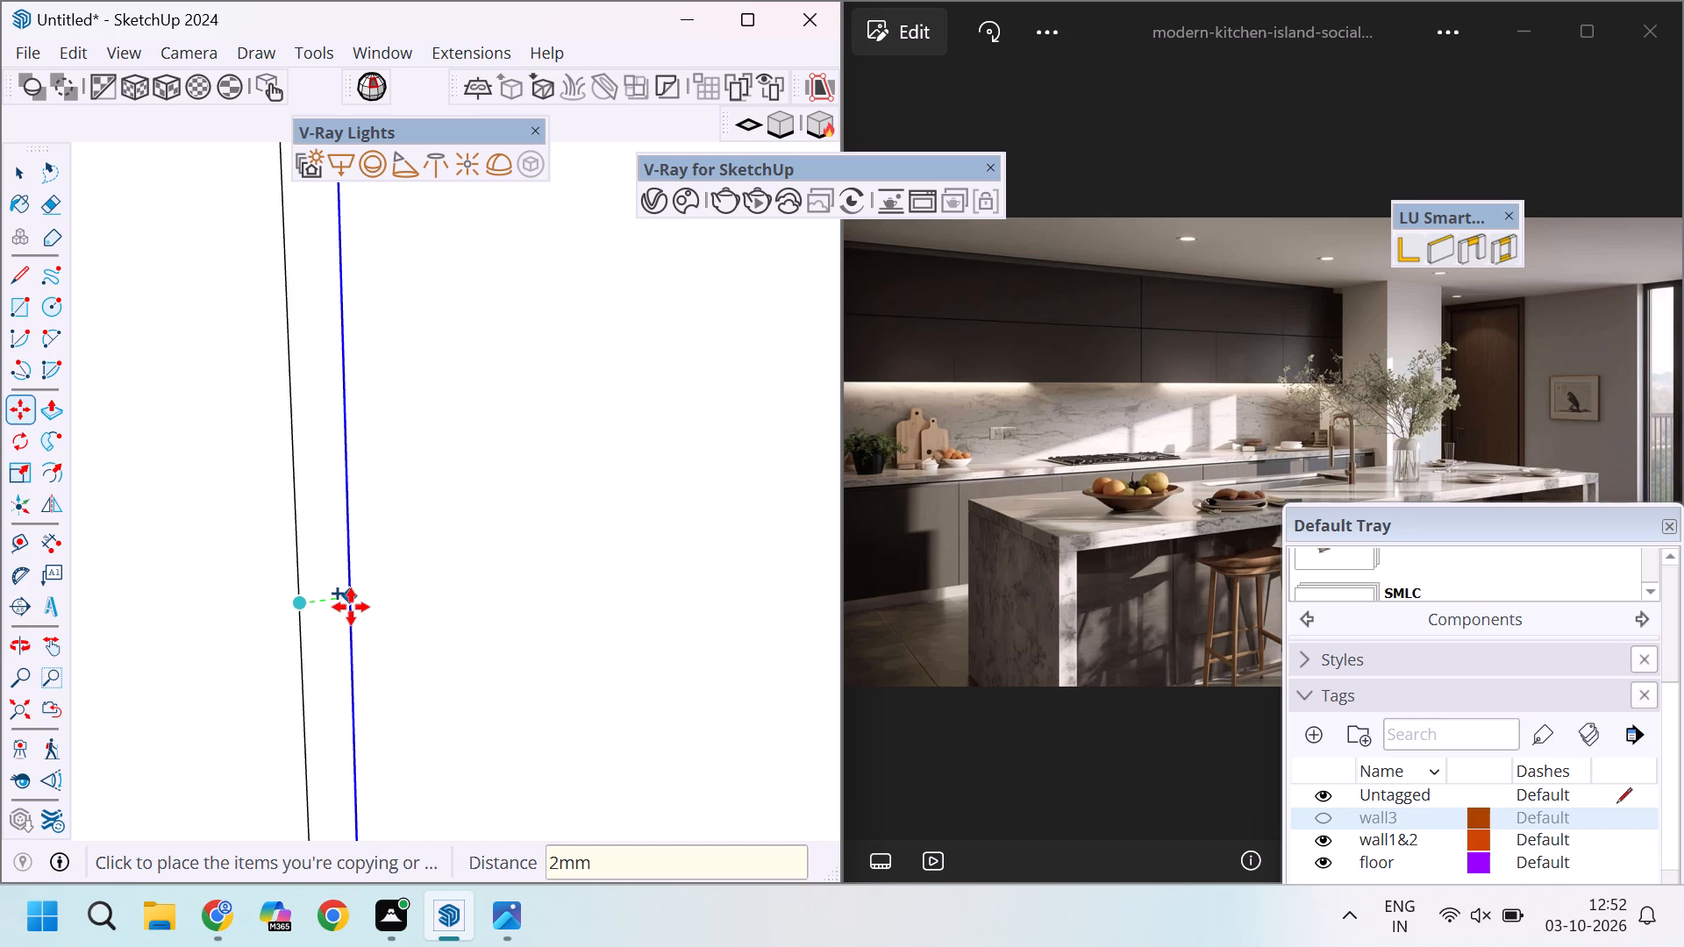
key(Return)
Copy the new offset line 4 mm back past the original division line, away from the finished grooves.
scroll(351, 607, up, 4)
scroll(210, 594, up, 4)
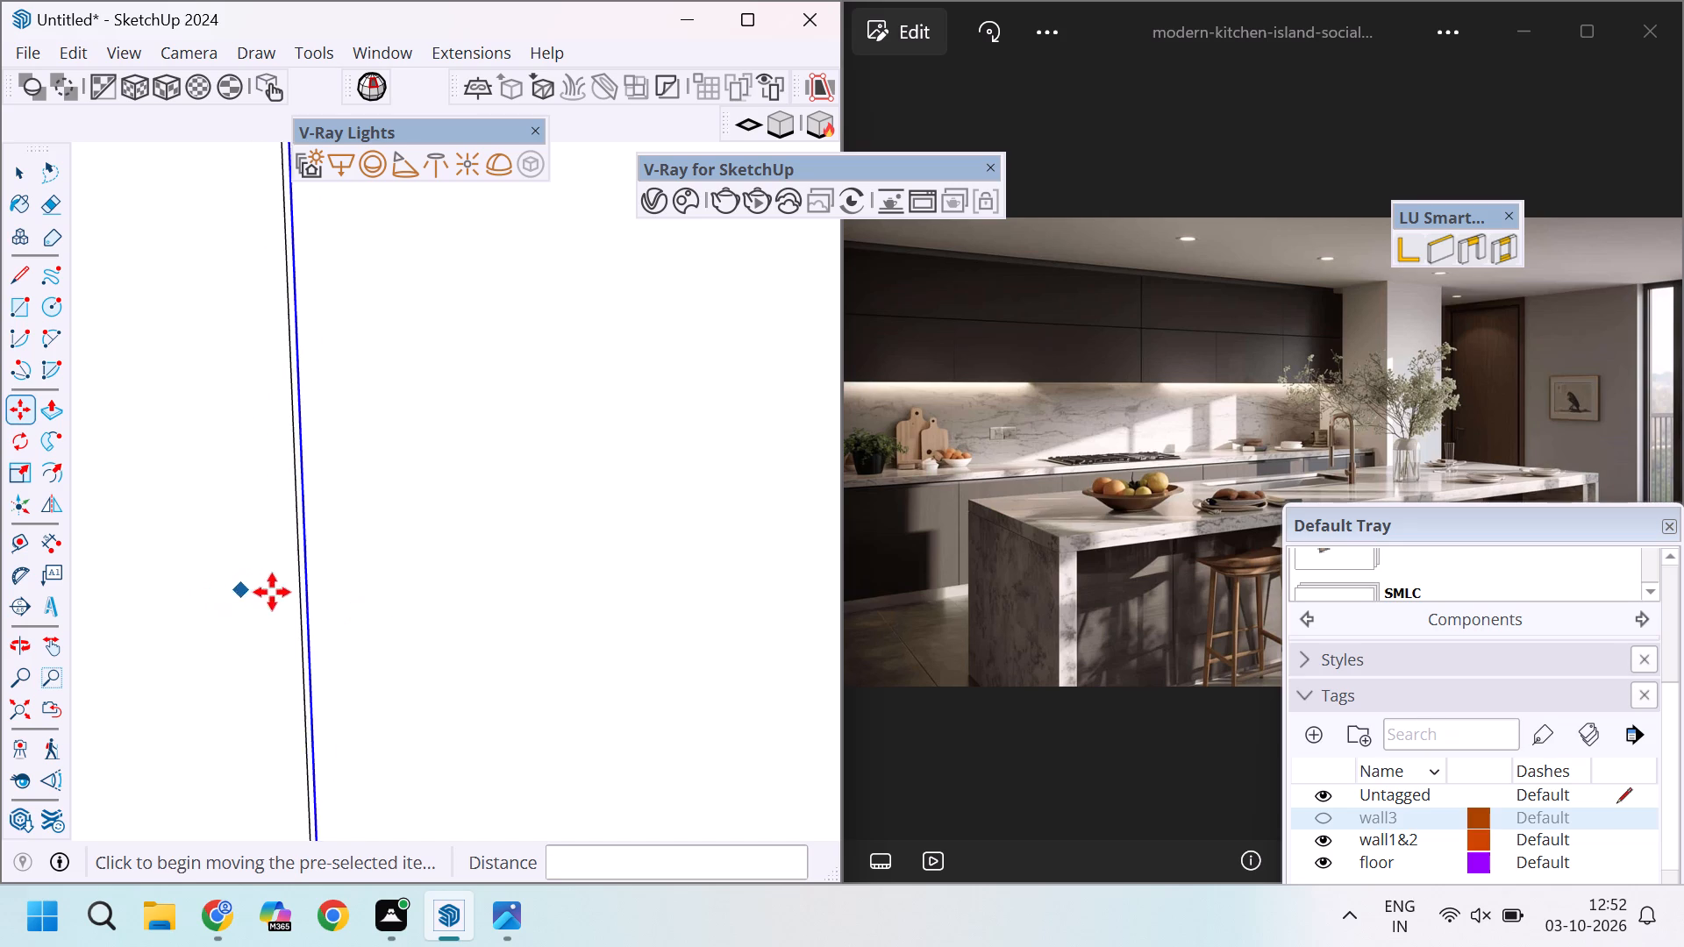
scroll(272, 592, up, 3)
click(316, 614)
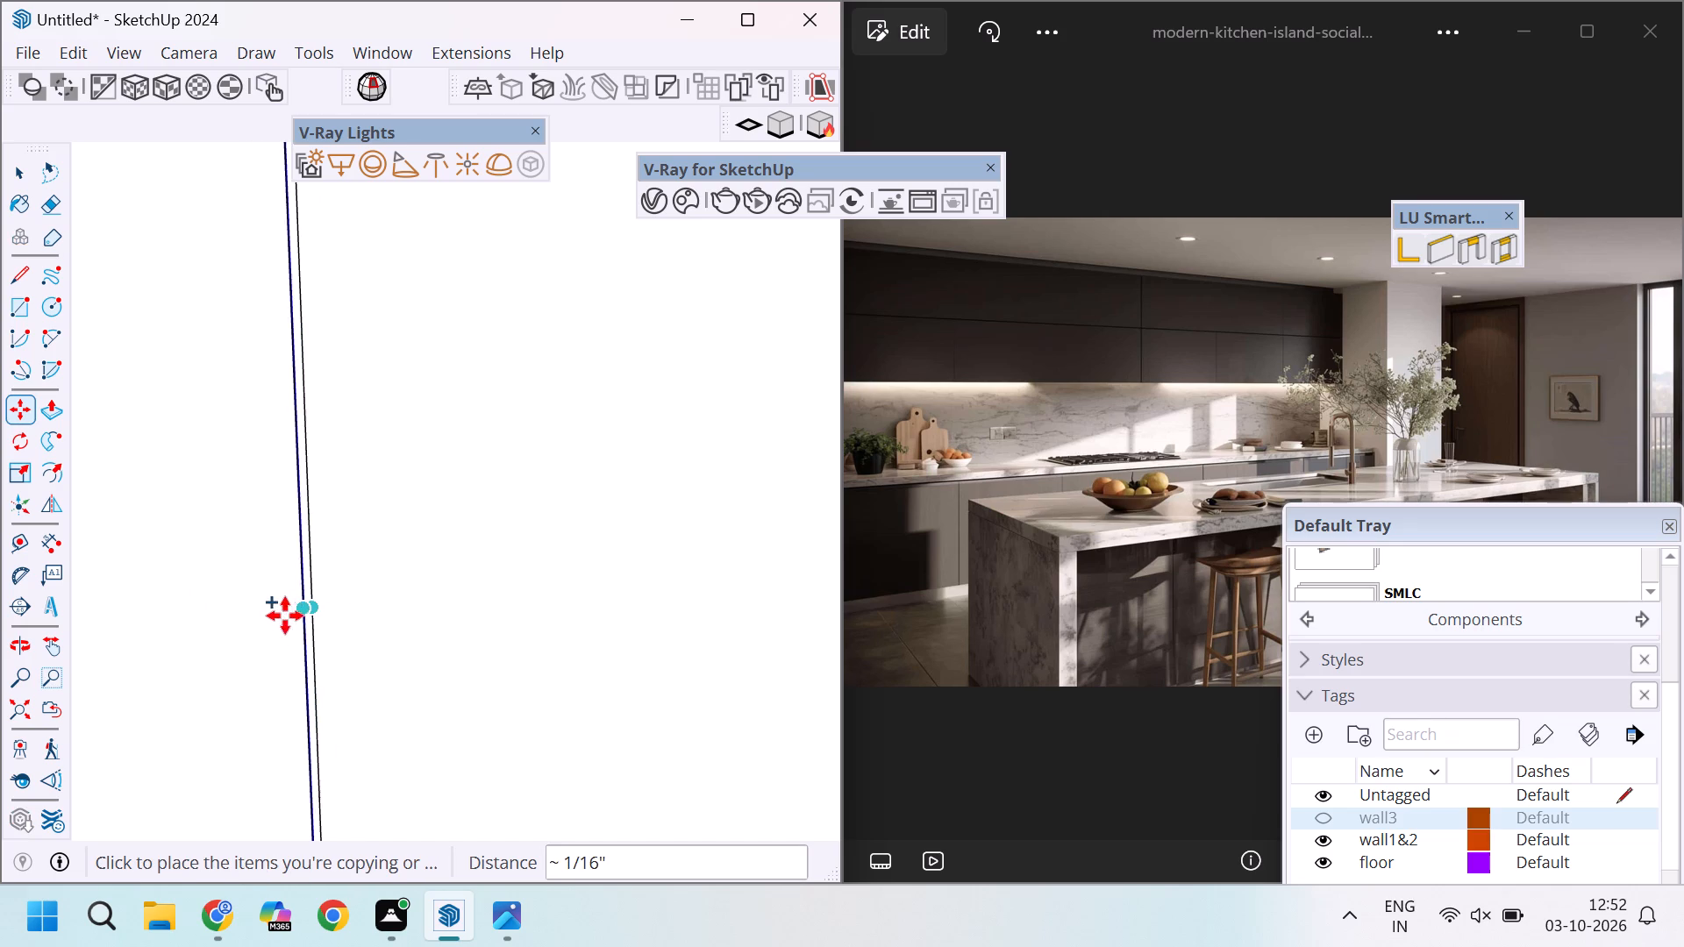
text(4mm)
key(Return)
Delete the original division line in the middle of the fourth narrow strip.
scroll(267, 616, up, 9)
key(space)
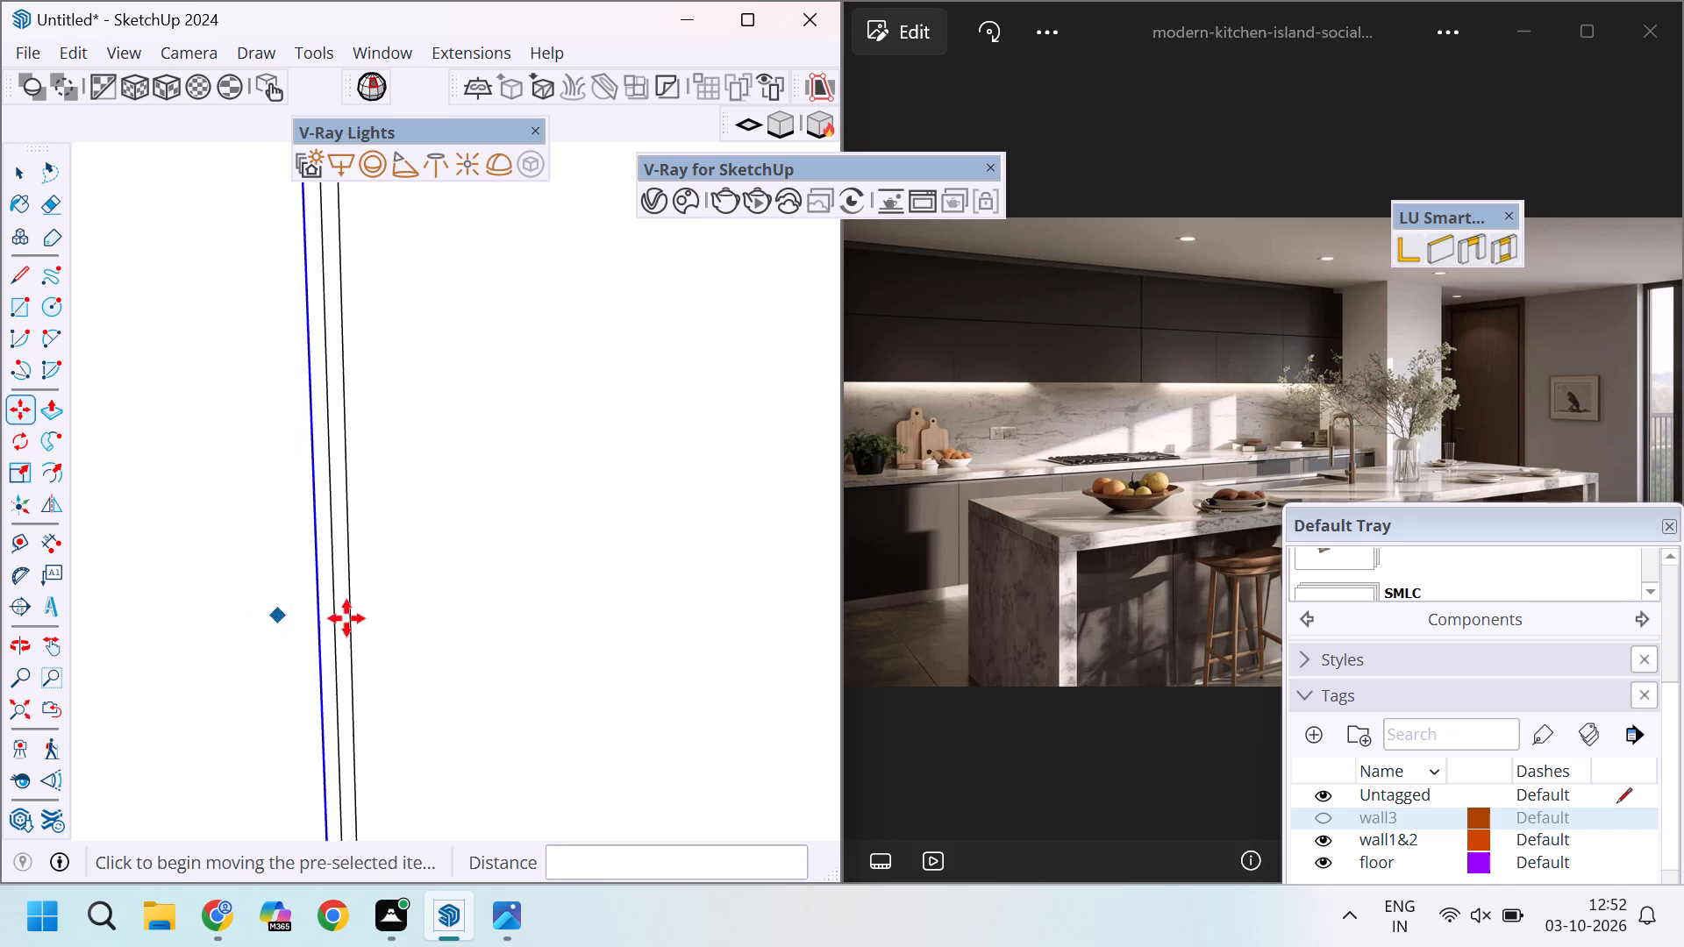
scroll(339, 610, up, 3)
click(348, 609)
key(Delete)
Push the fourth narrow strip, nearest the cabinet's origin end, into the front by the same 1" depth.
scroll(348, 609, down, 20)
scroll(348, 609, down, 20)
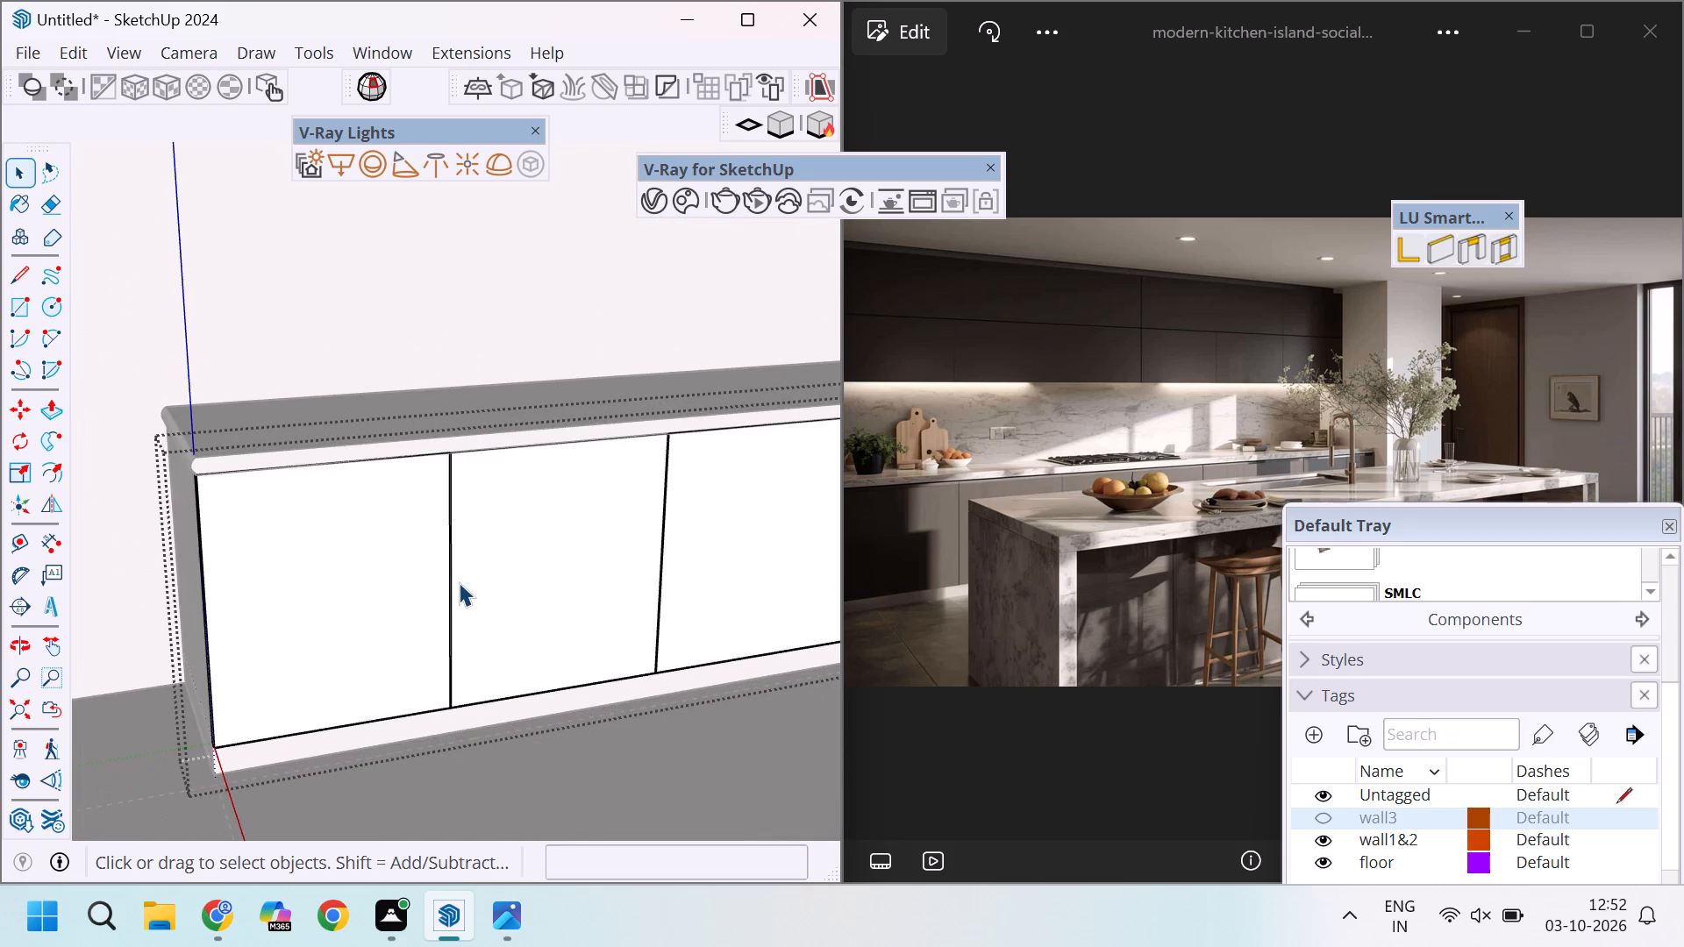
scroll(453, 582, up, 6)
scroll(452, 608, up, 16)
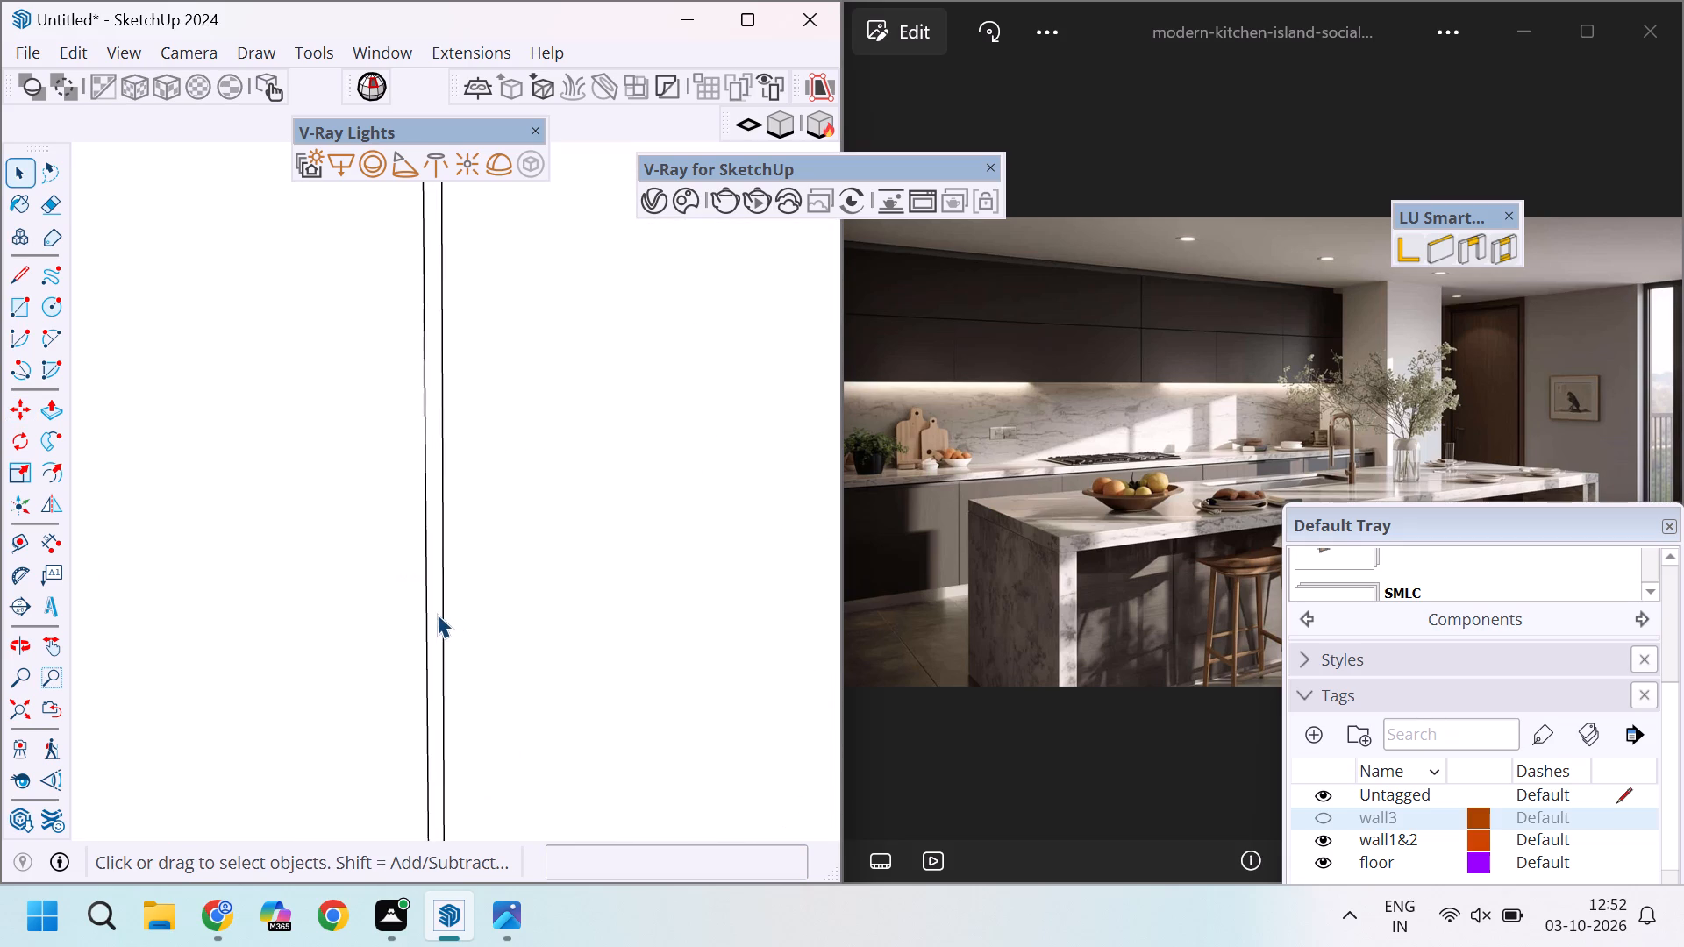
scroll(437, 614, up, 5)
key(p)
double_click(433, 591)
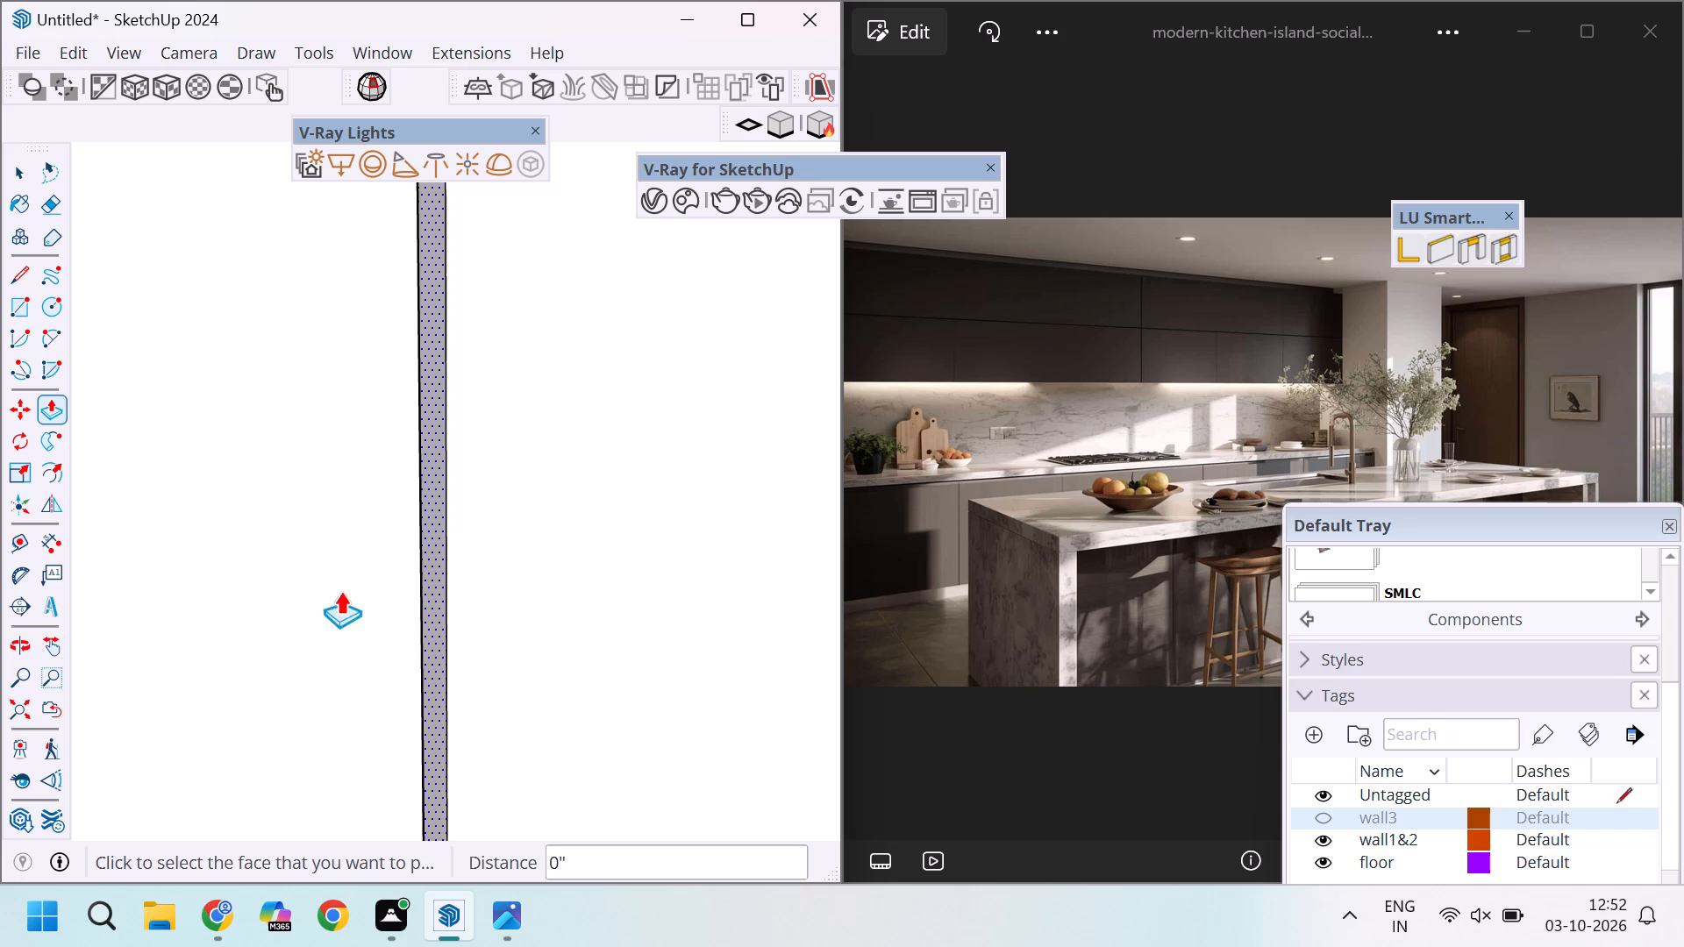
Push the remaining third narrow strip into the cabinet front by the same 1" depth.
scroll(257, 574, down, 20)
scroll(257, 574, down, 6)
scroll(530, 584, up, 8)
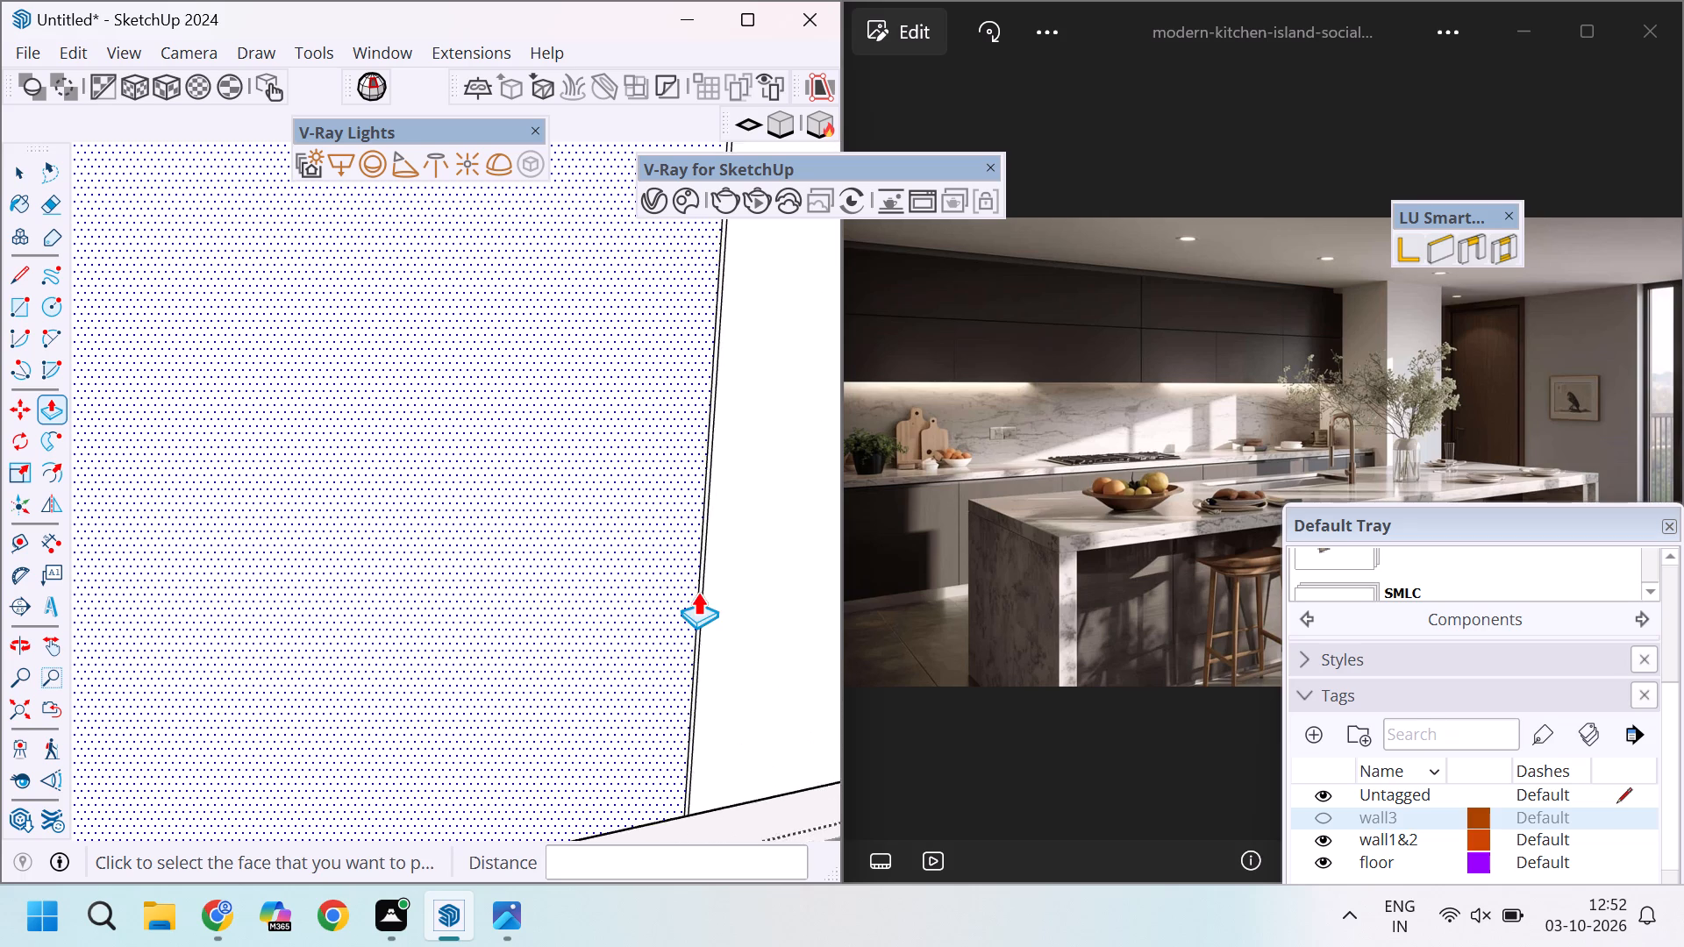
scroll(697, 592, up, 13)
double_click(710, 591)
scroll(422, 559, down, 5)
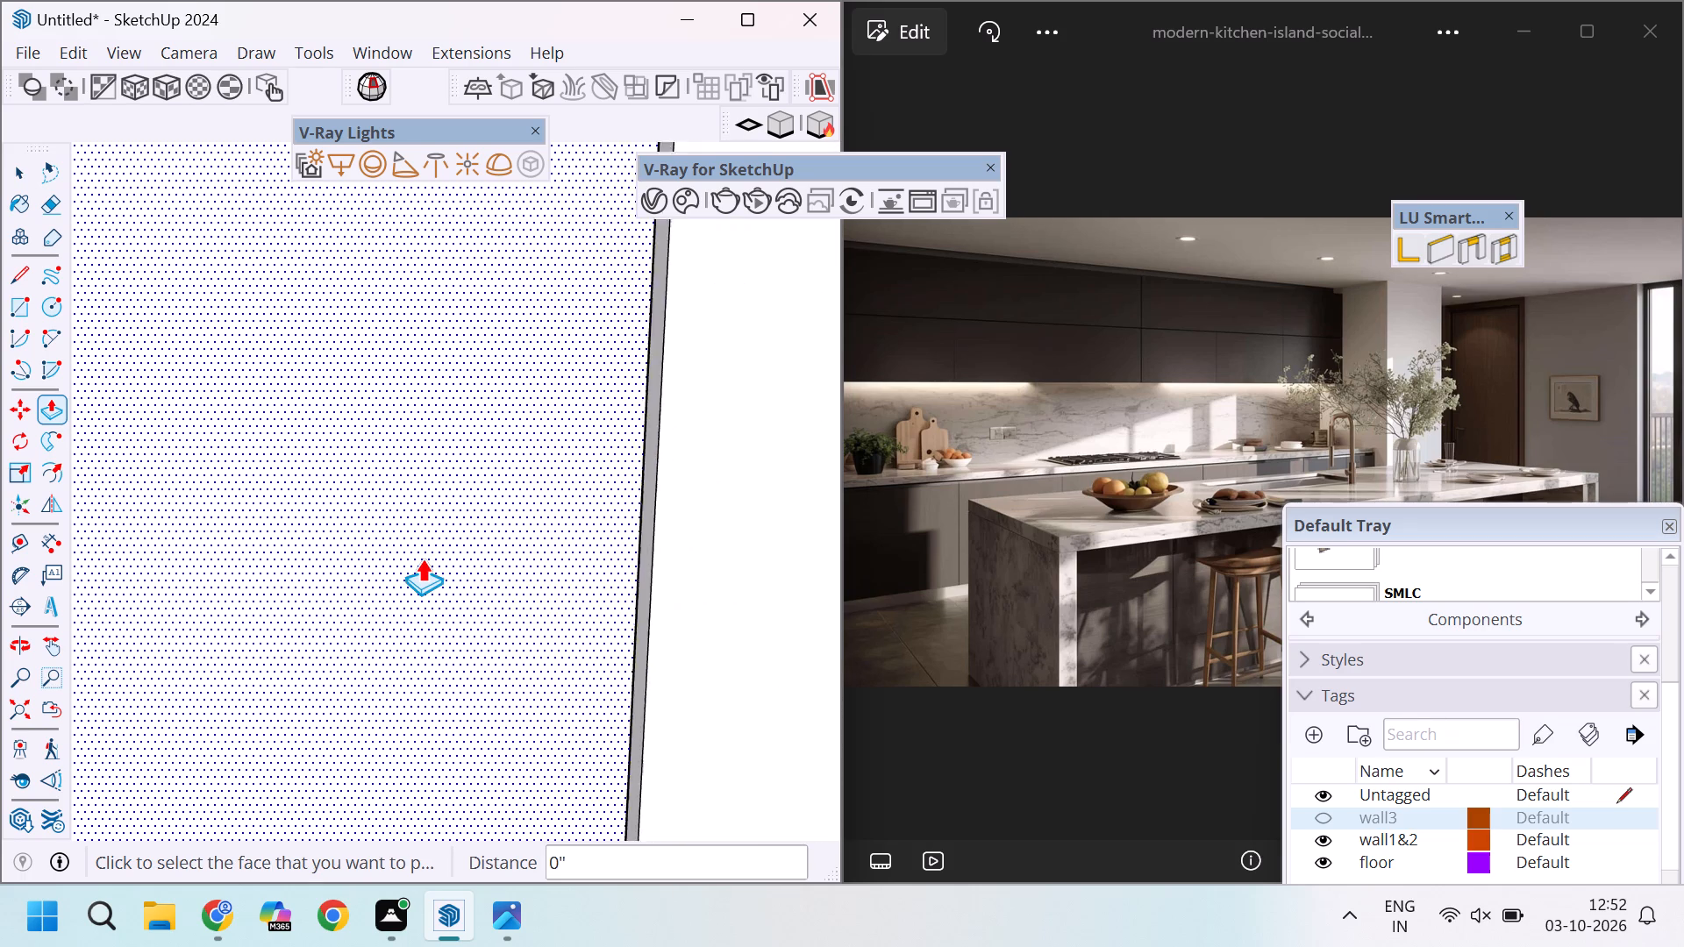
scroll(422, 559, down, 20)
scroll(422, 559, down, 11)
scroll(738, 507, up, 9)
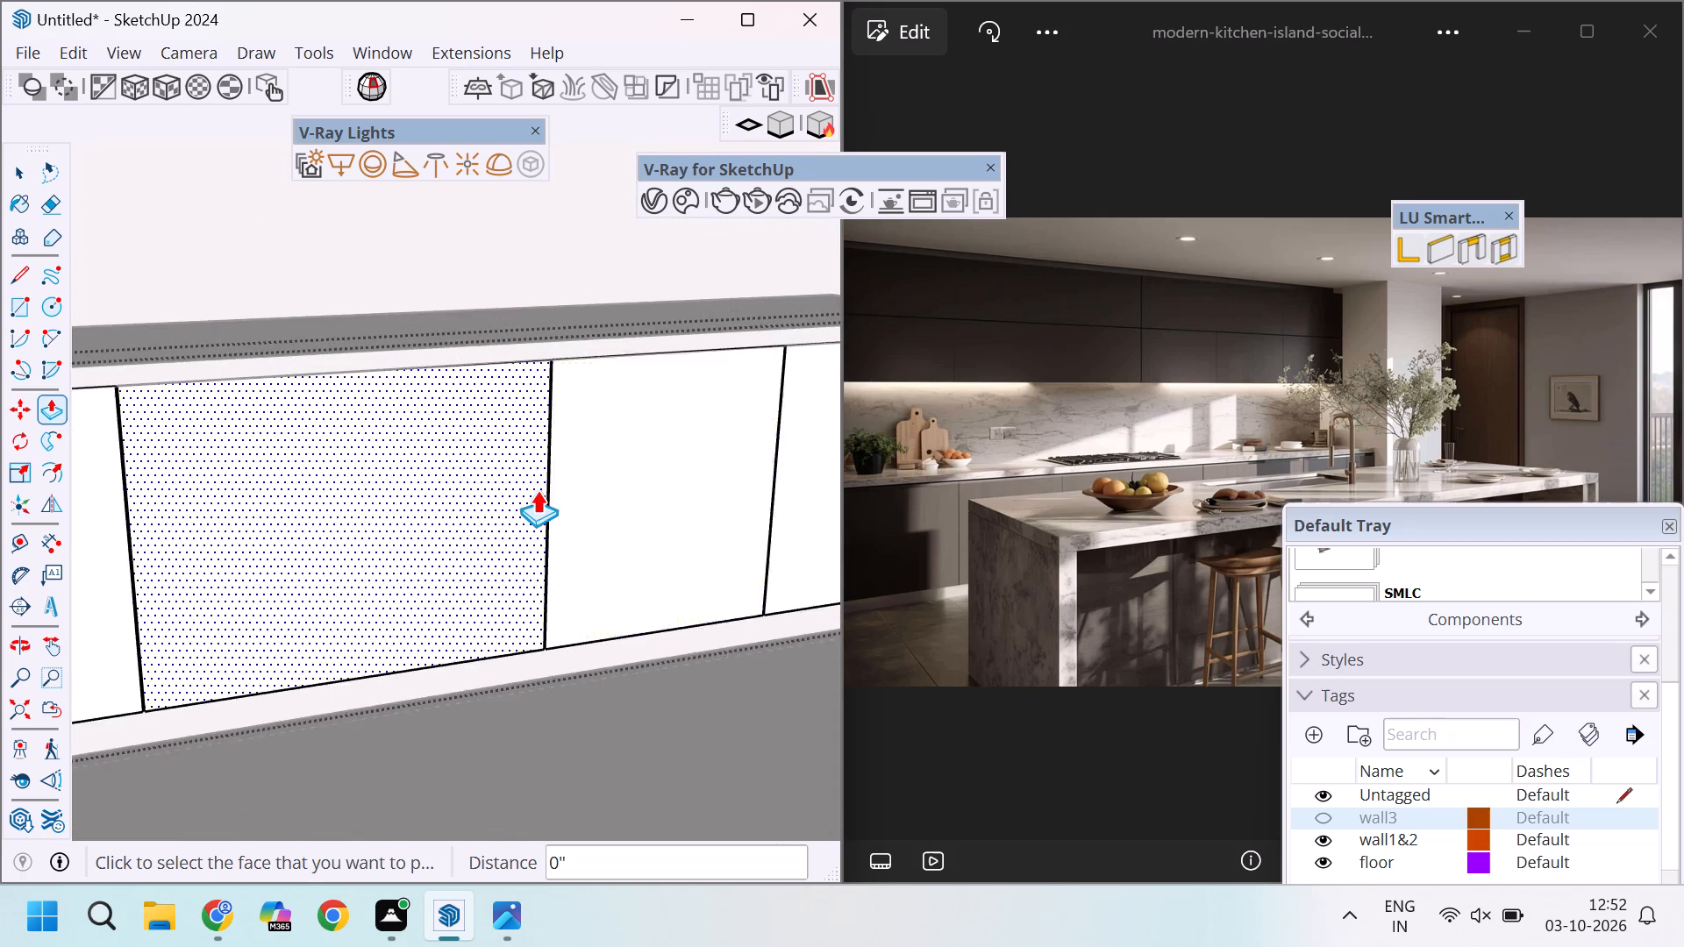
scroll(537, 490, up, 18)
key(space)
Examine the grooved cabinet front as a whole and up close at the end away from the origin.
scroll(462, 560, down, 12)
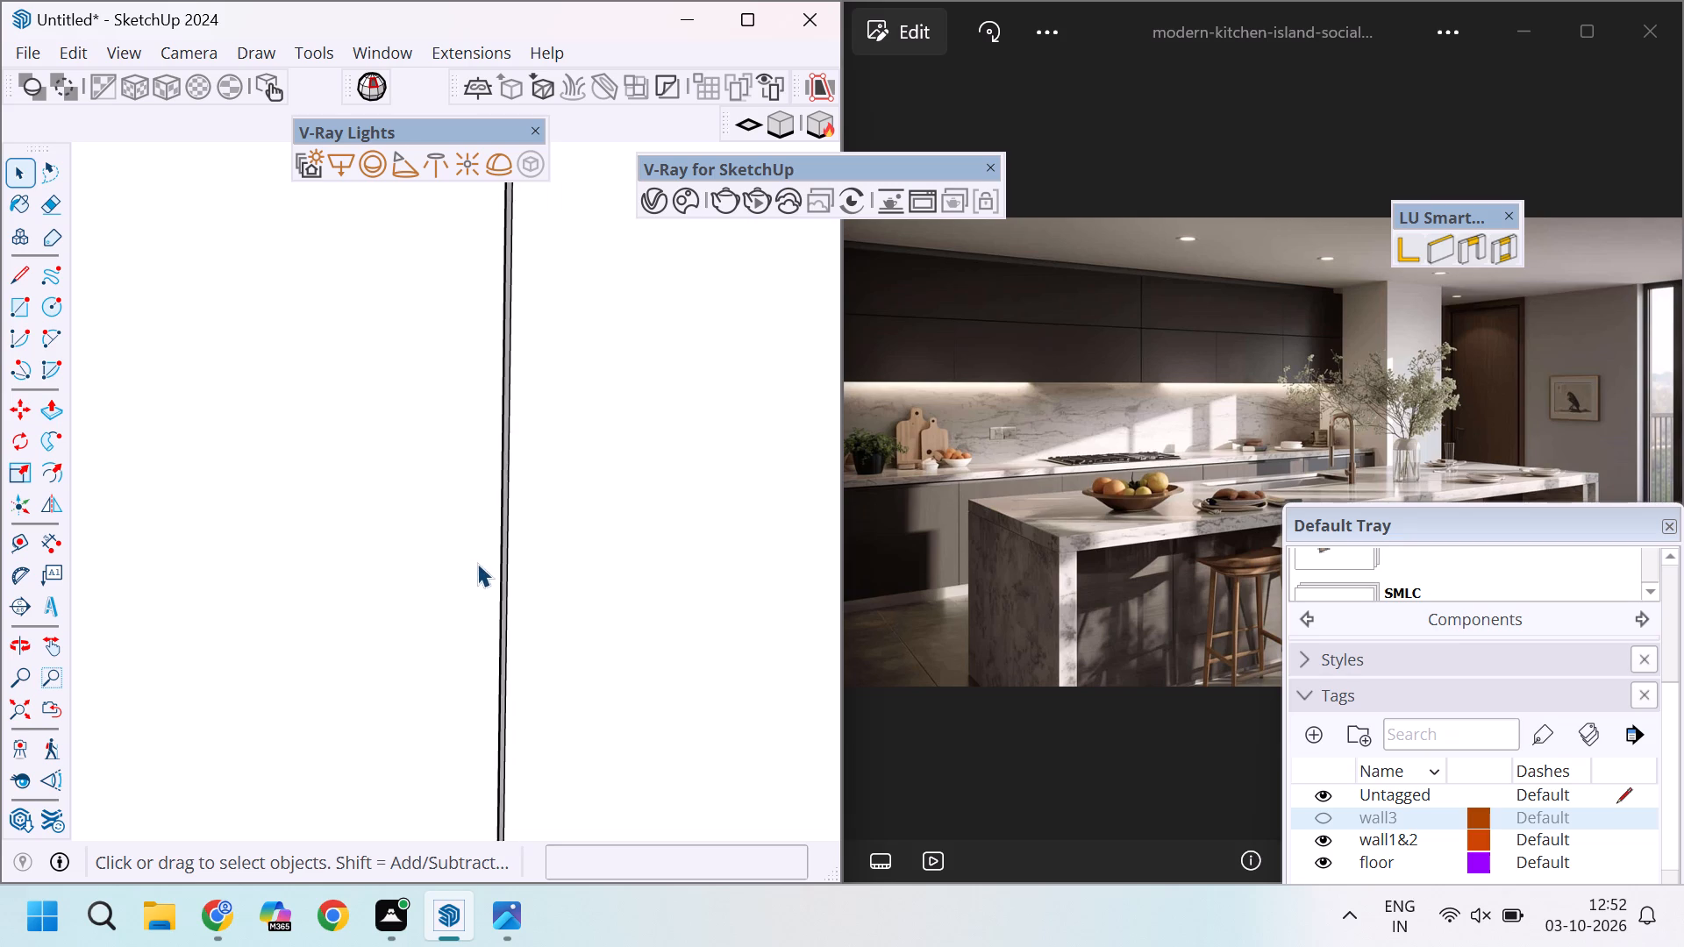
scroll(477, 563, down, 20)
scroll(477, 563, down, 8)
scroll(593, 528, up, 2)
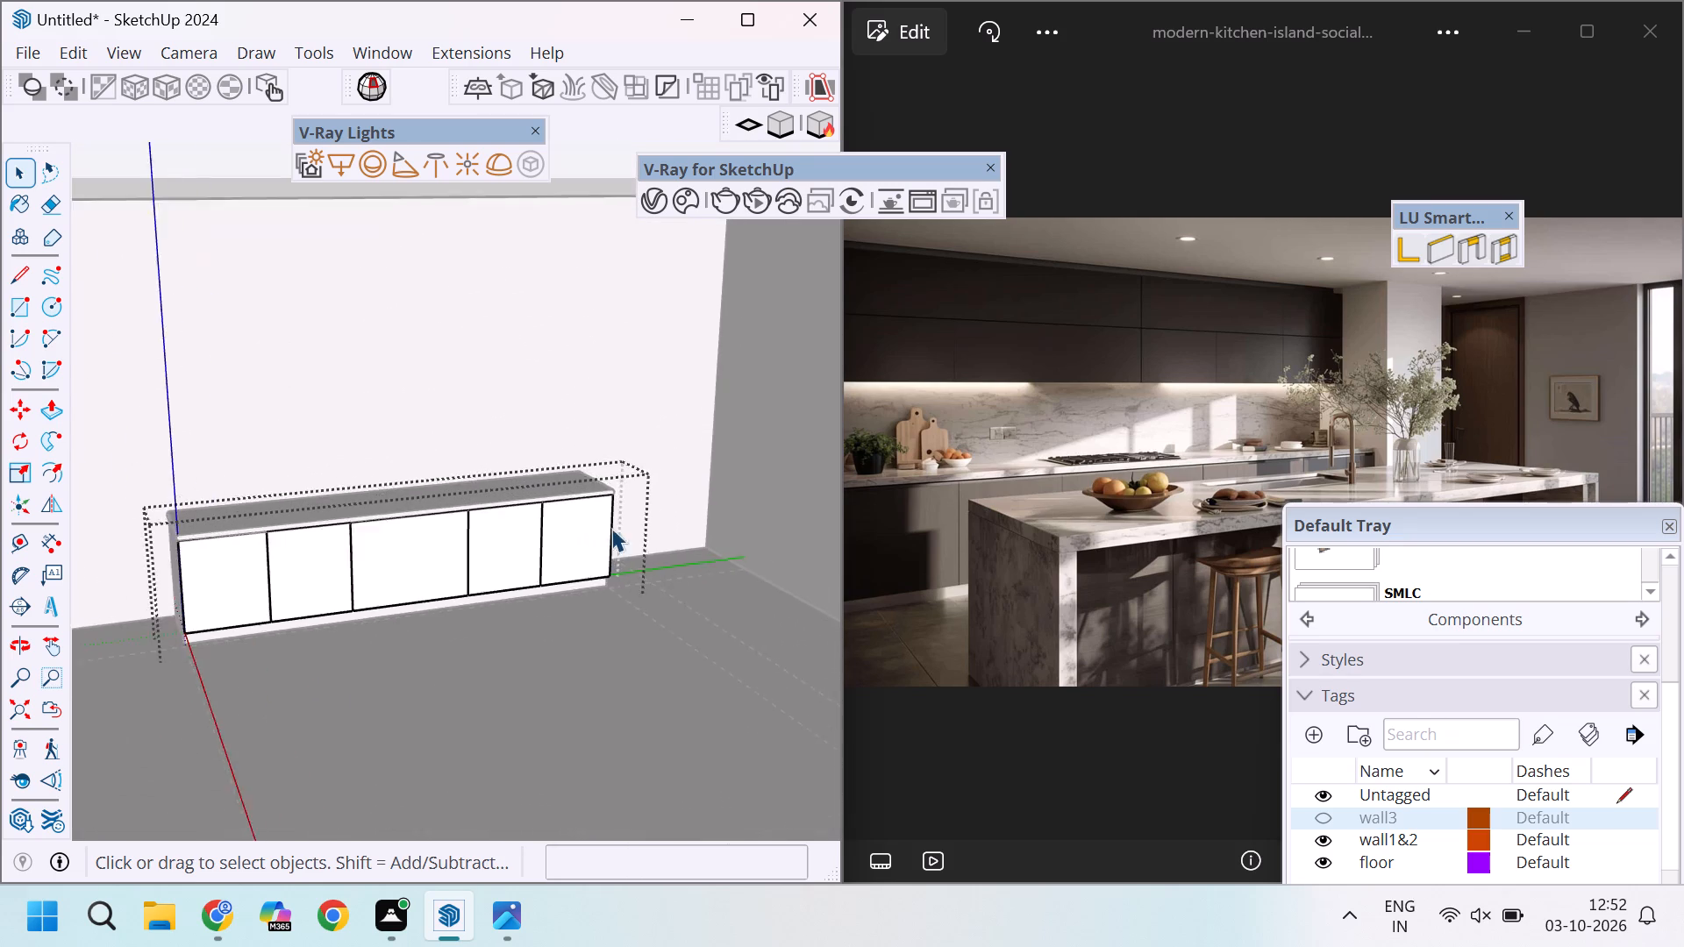
scroll(611, 528, up, 20)
scroll(605, 457, down, 12)
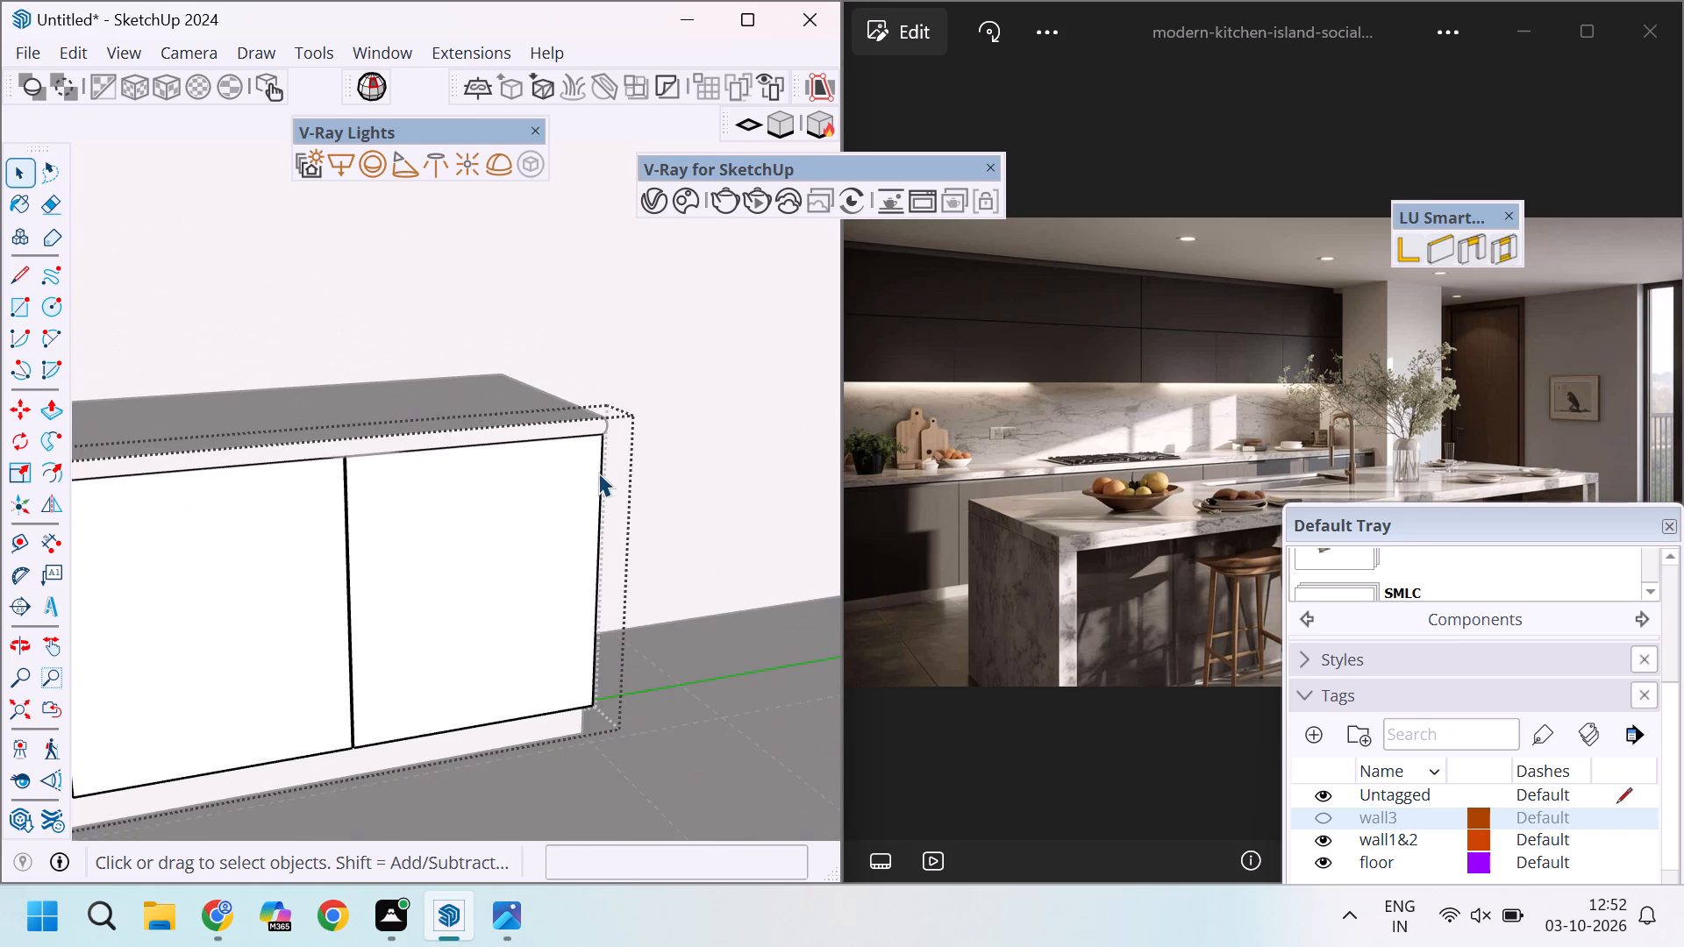
scroll(598, 473, down, 5)
scroll(562, 405, up, 1)
scroll(569, 405, down, 6)
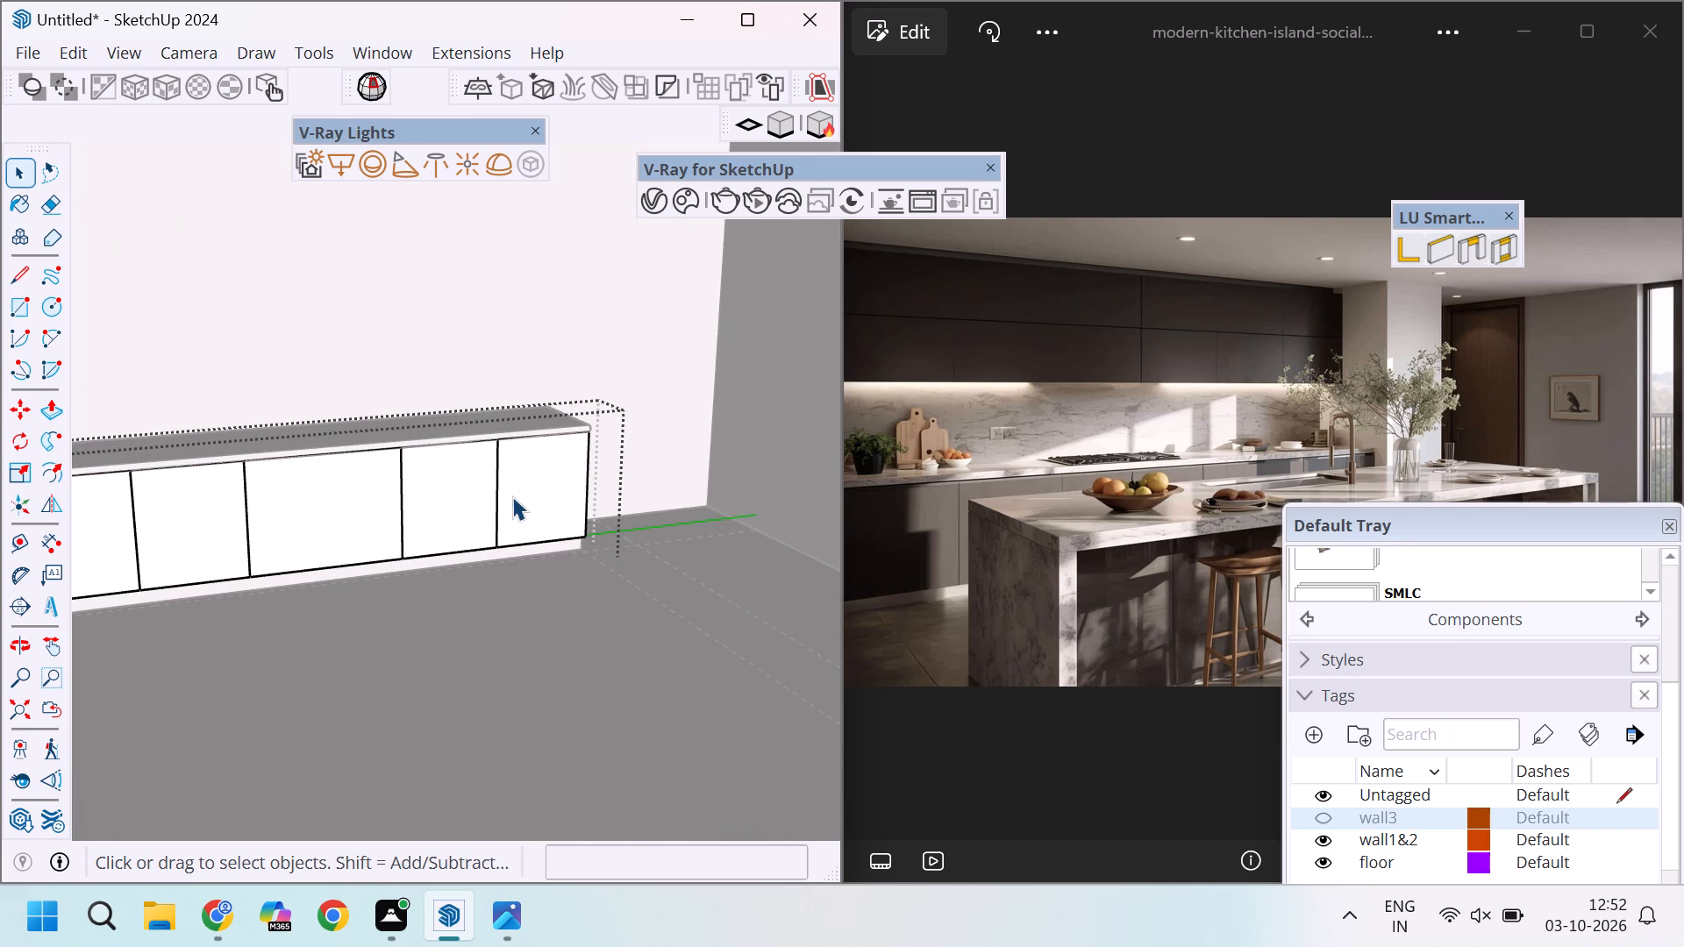
scroll(556, 464, down, 5)
Examine the cabinet's origin end, its outer front edge and the nearest shutter grooves.
scroll(268, 481, up, 11)
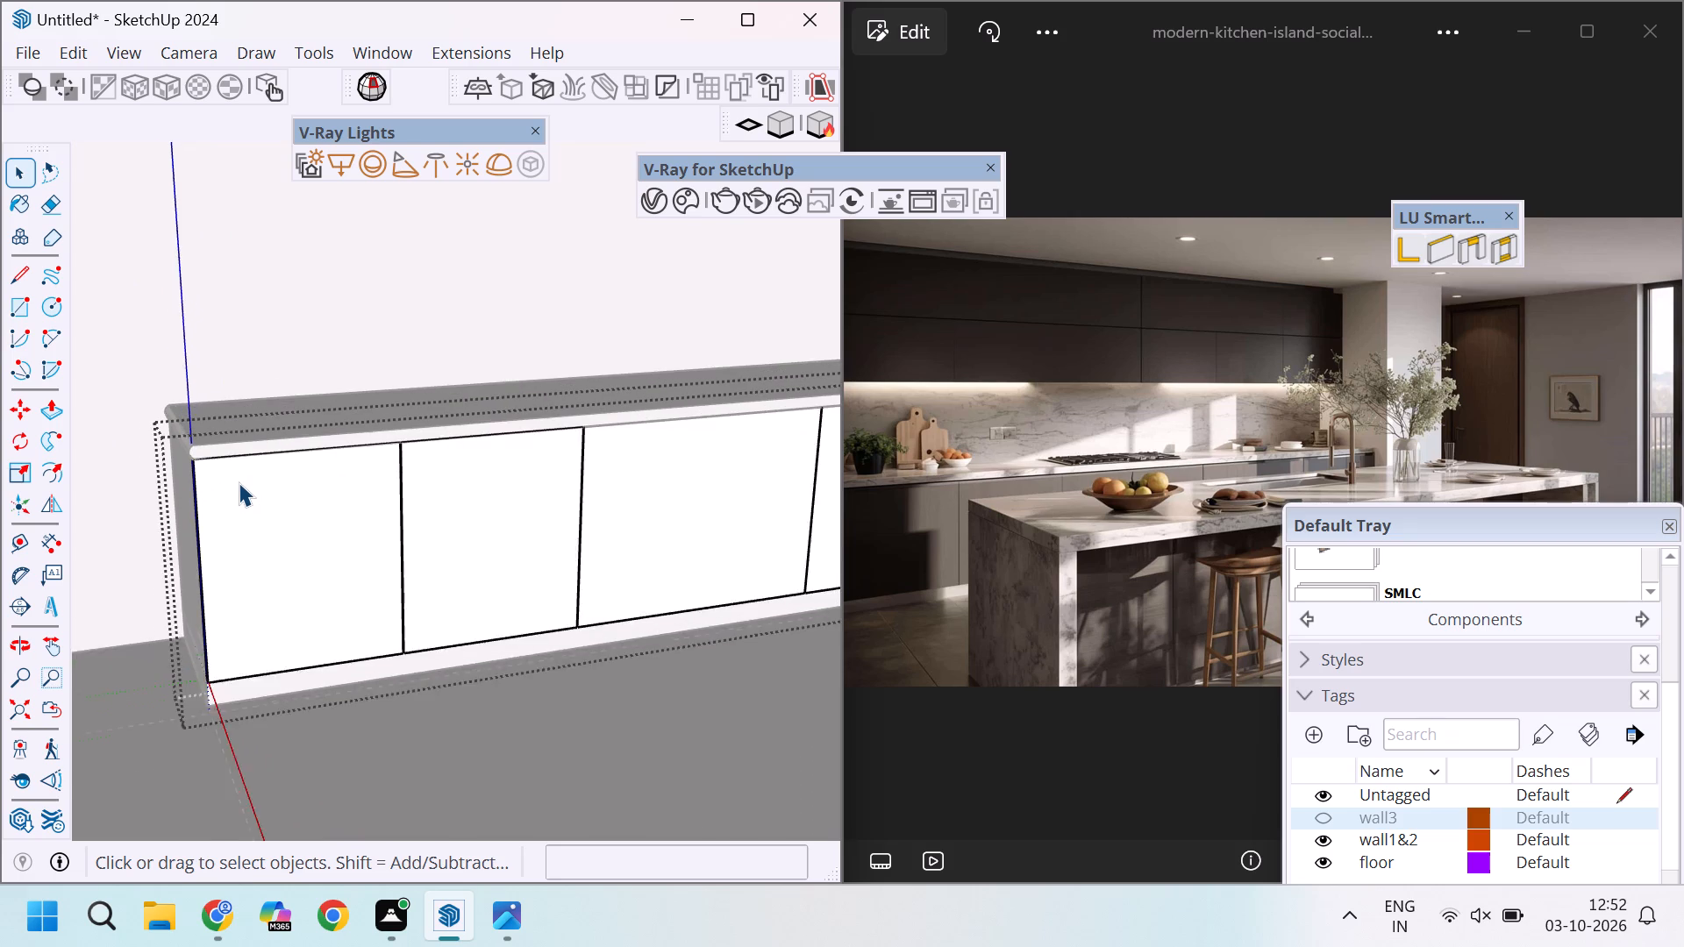
scroll(239, 482, up, 2)
scroll(21, 518, up, 6)
scroll(119, 504, up, 4)
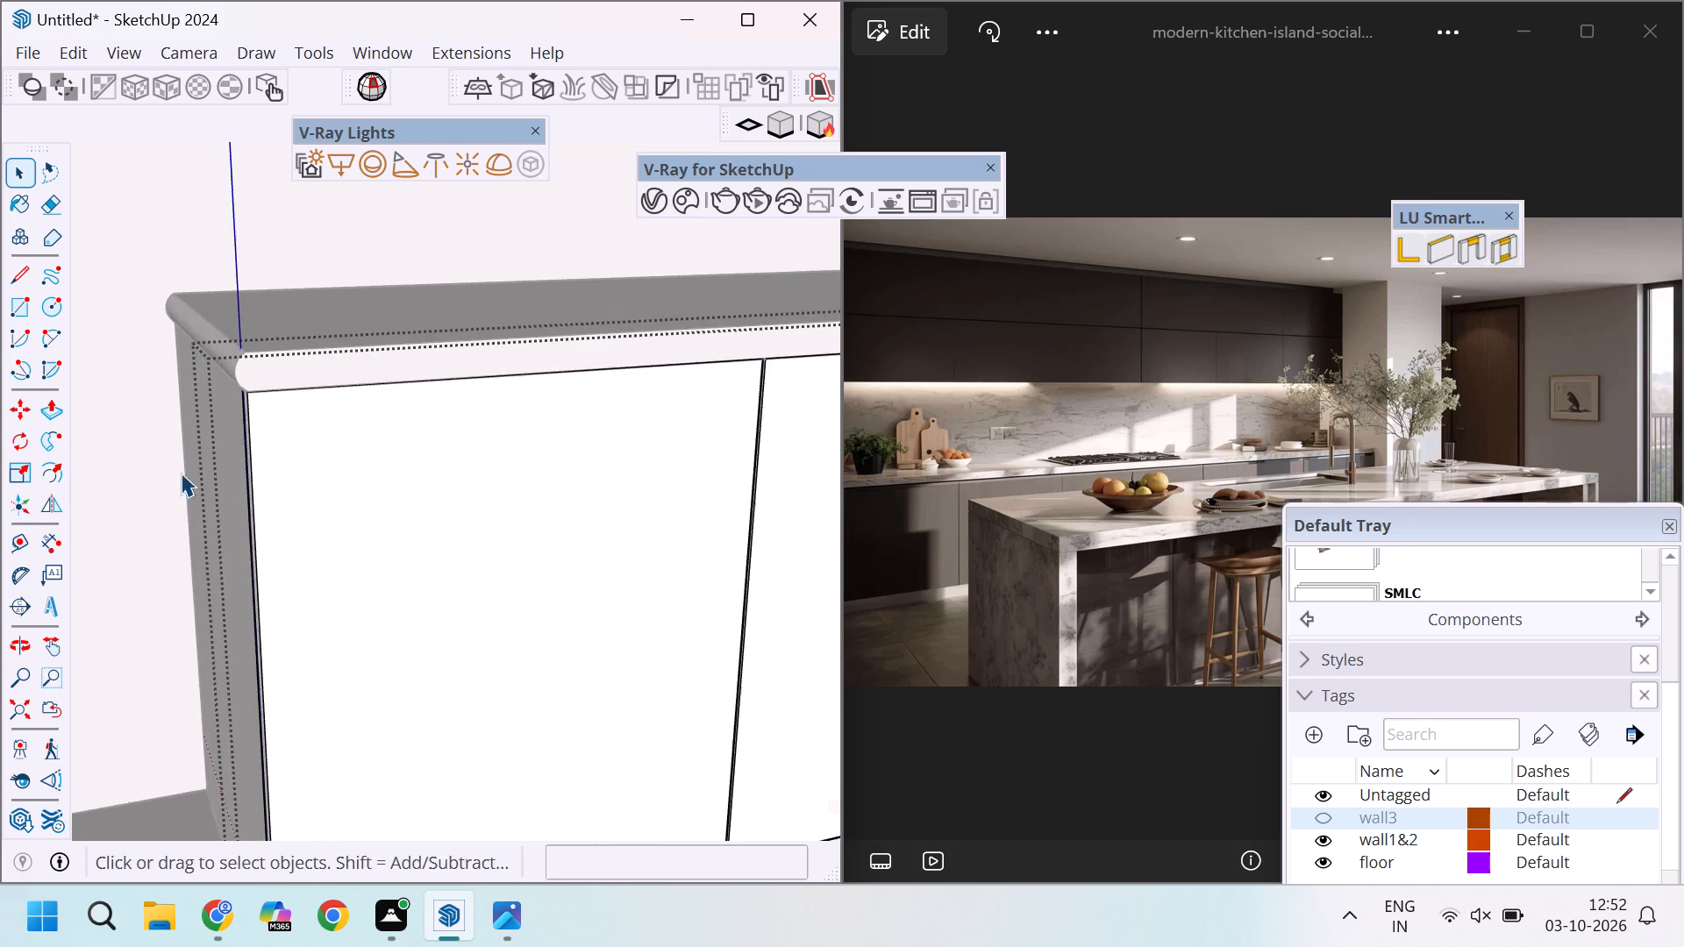
scroll(181, 473, up, 10)
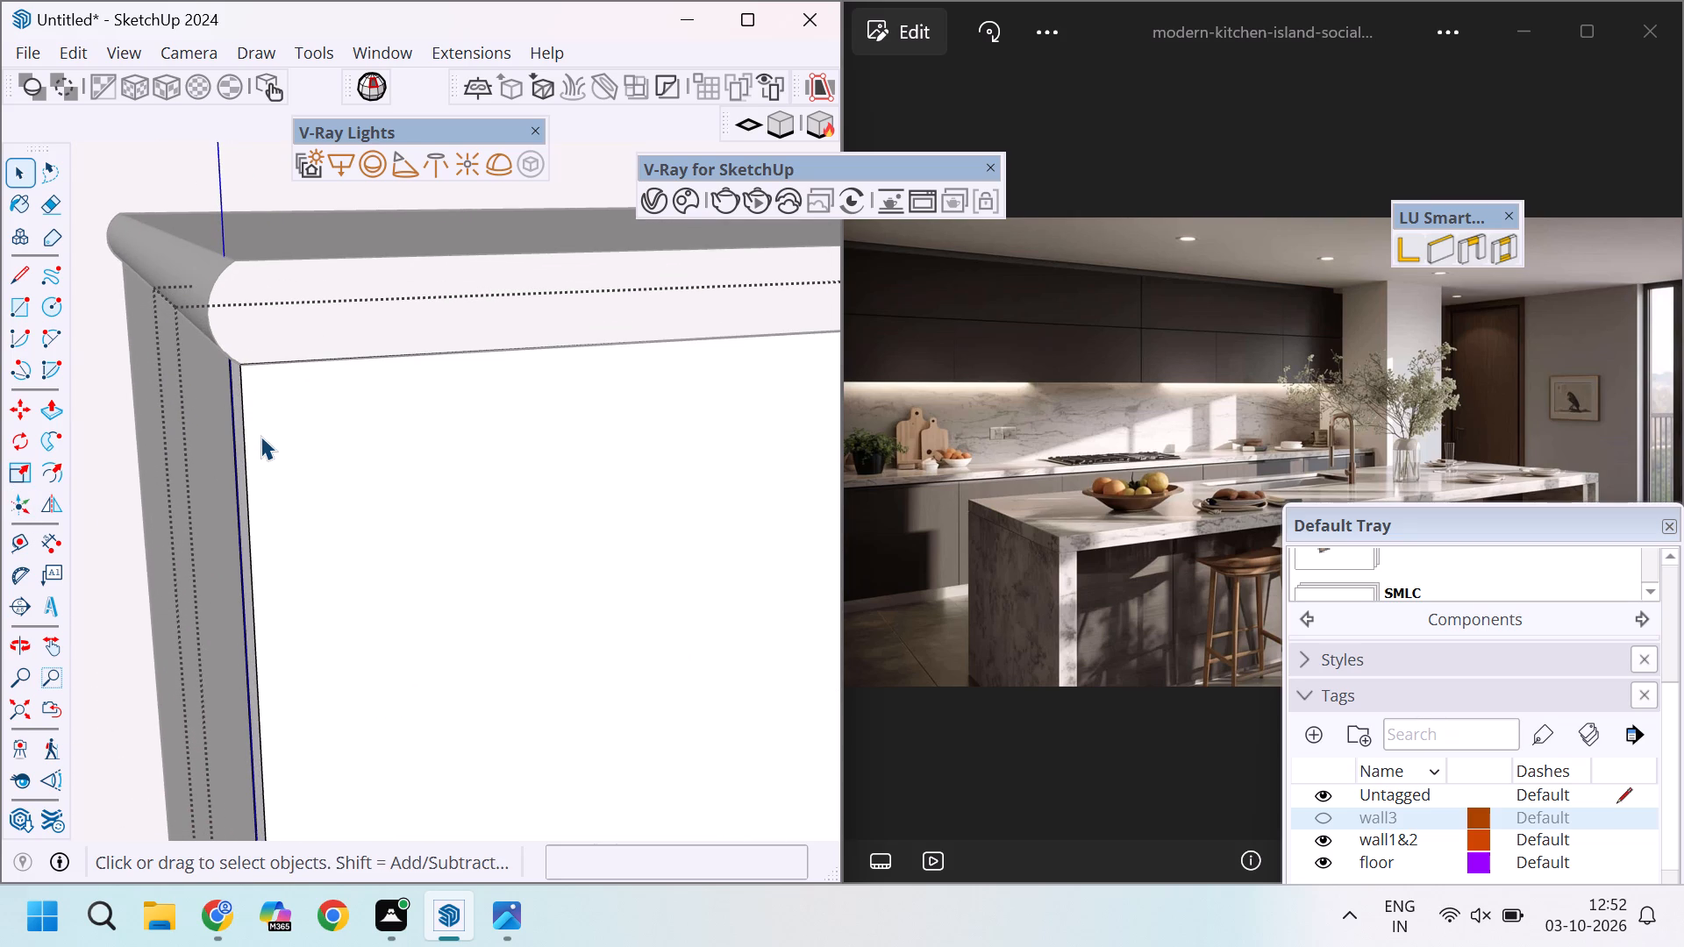
scroll(64, 416, down, 3)
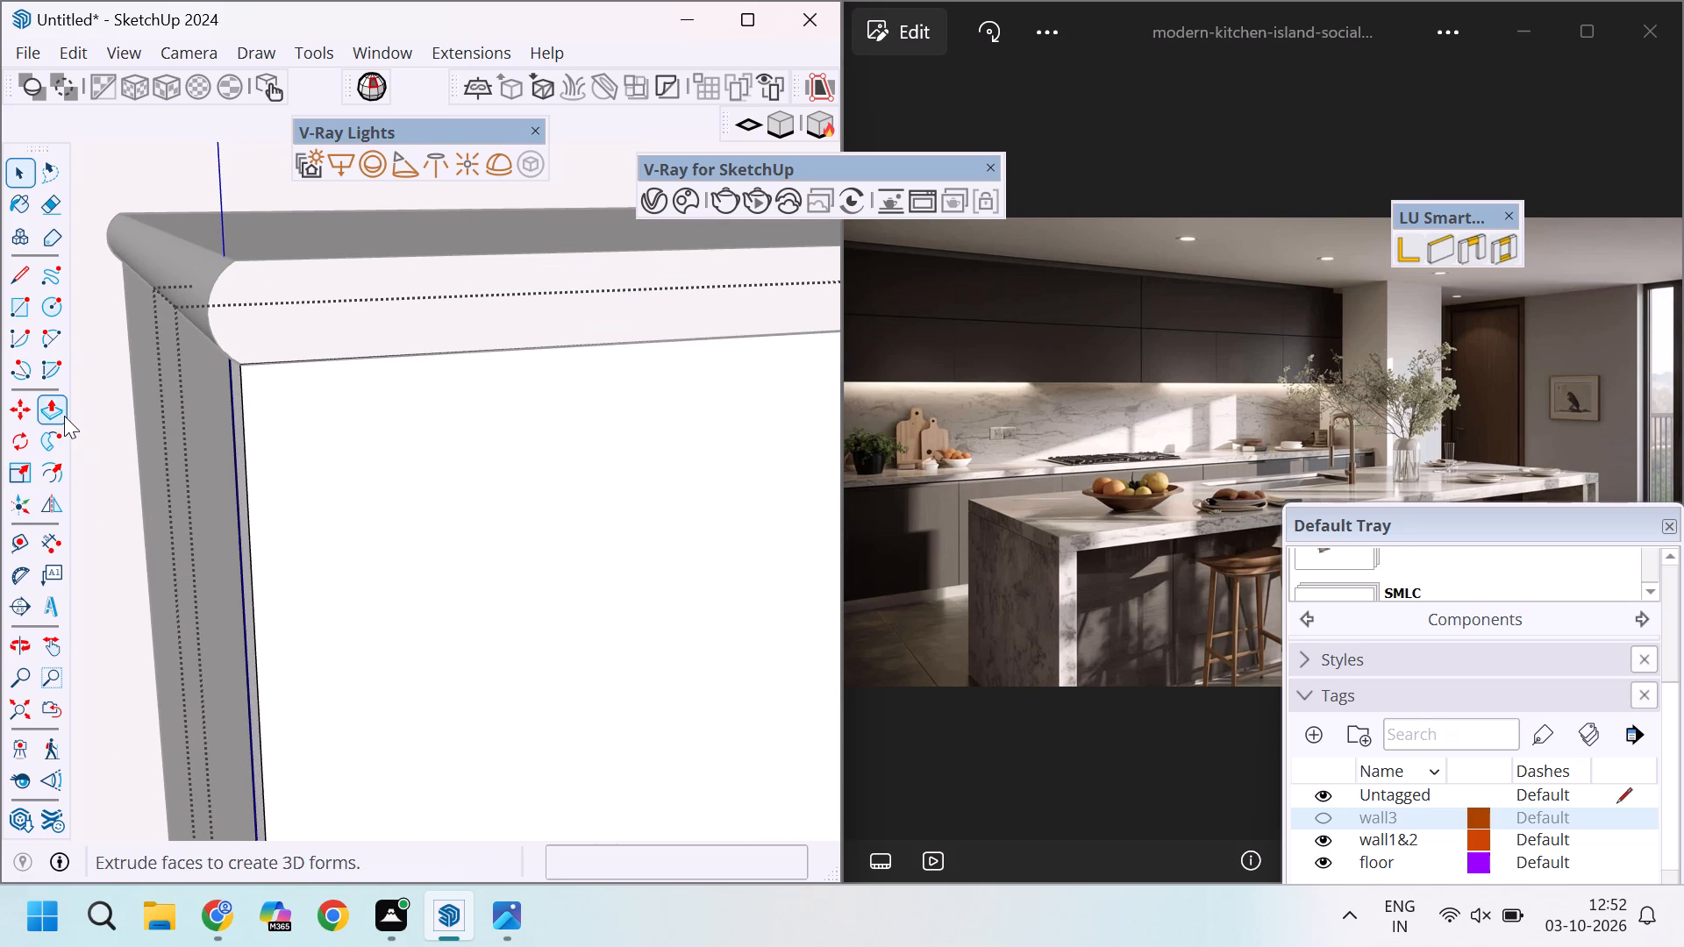
scroll(64, 416, down, 3)
scroll(172, 416, down, 14)
scroll(340, 454, up, 8)
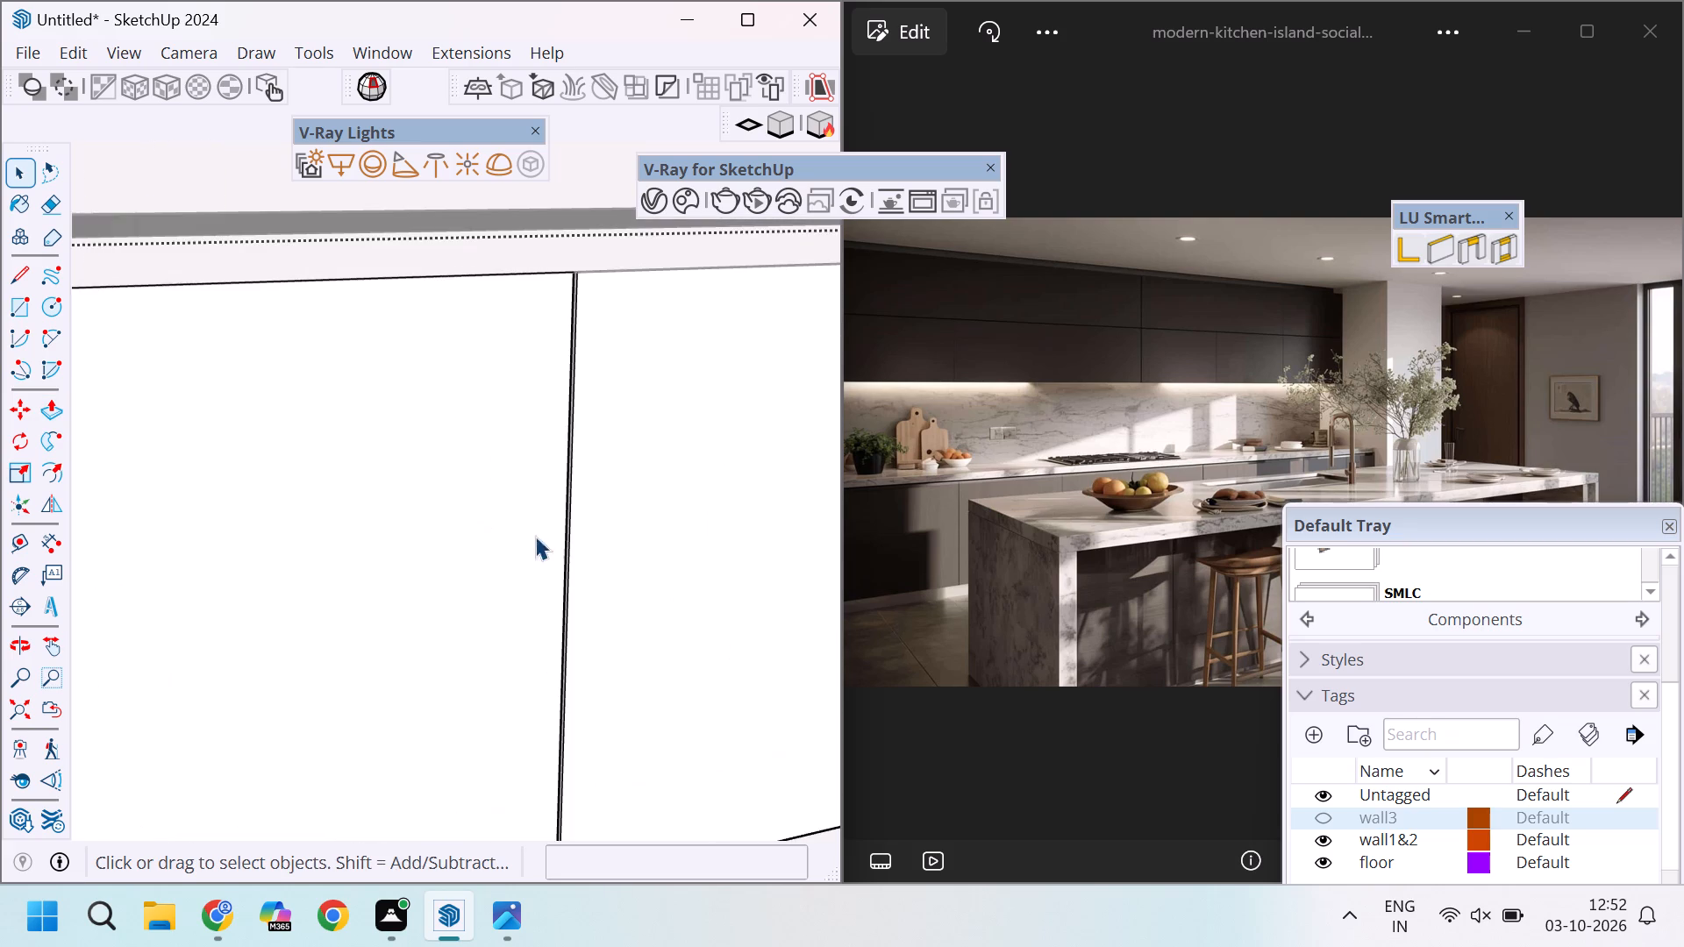
scroll(557, 544, up, 3)
scroll(436, 460, down, 4)
scroll(558, 473, up, 3)
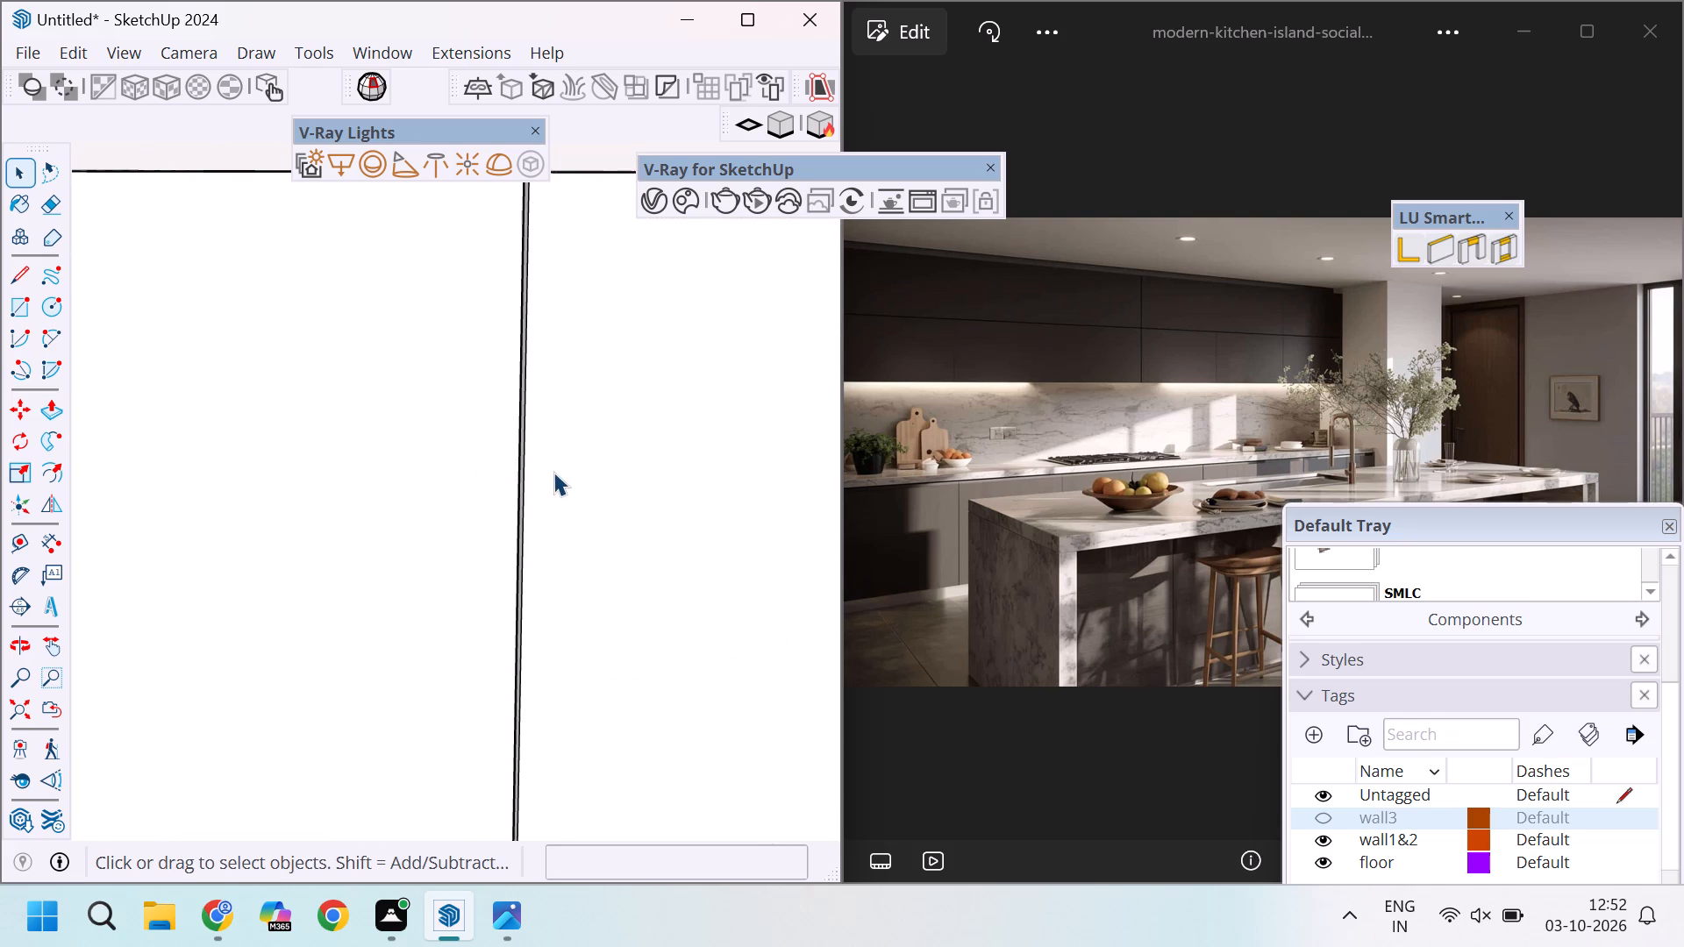
scroll(461, 463, down, 4)
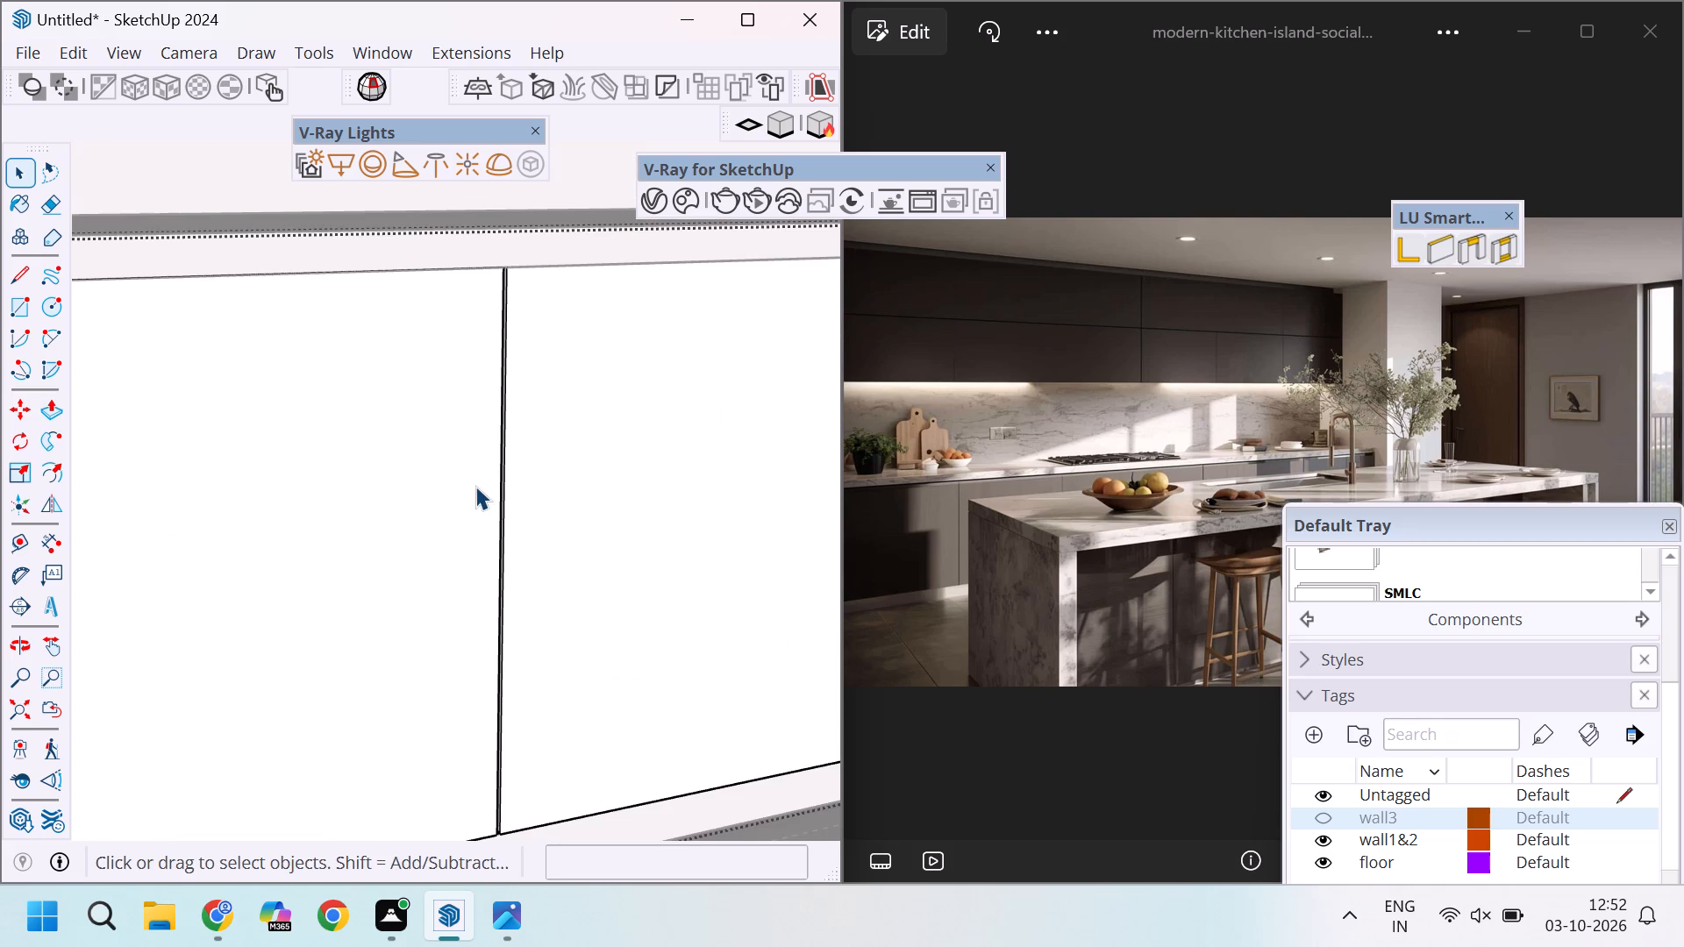
scroll(498, 452, down, 12)
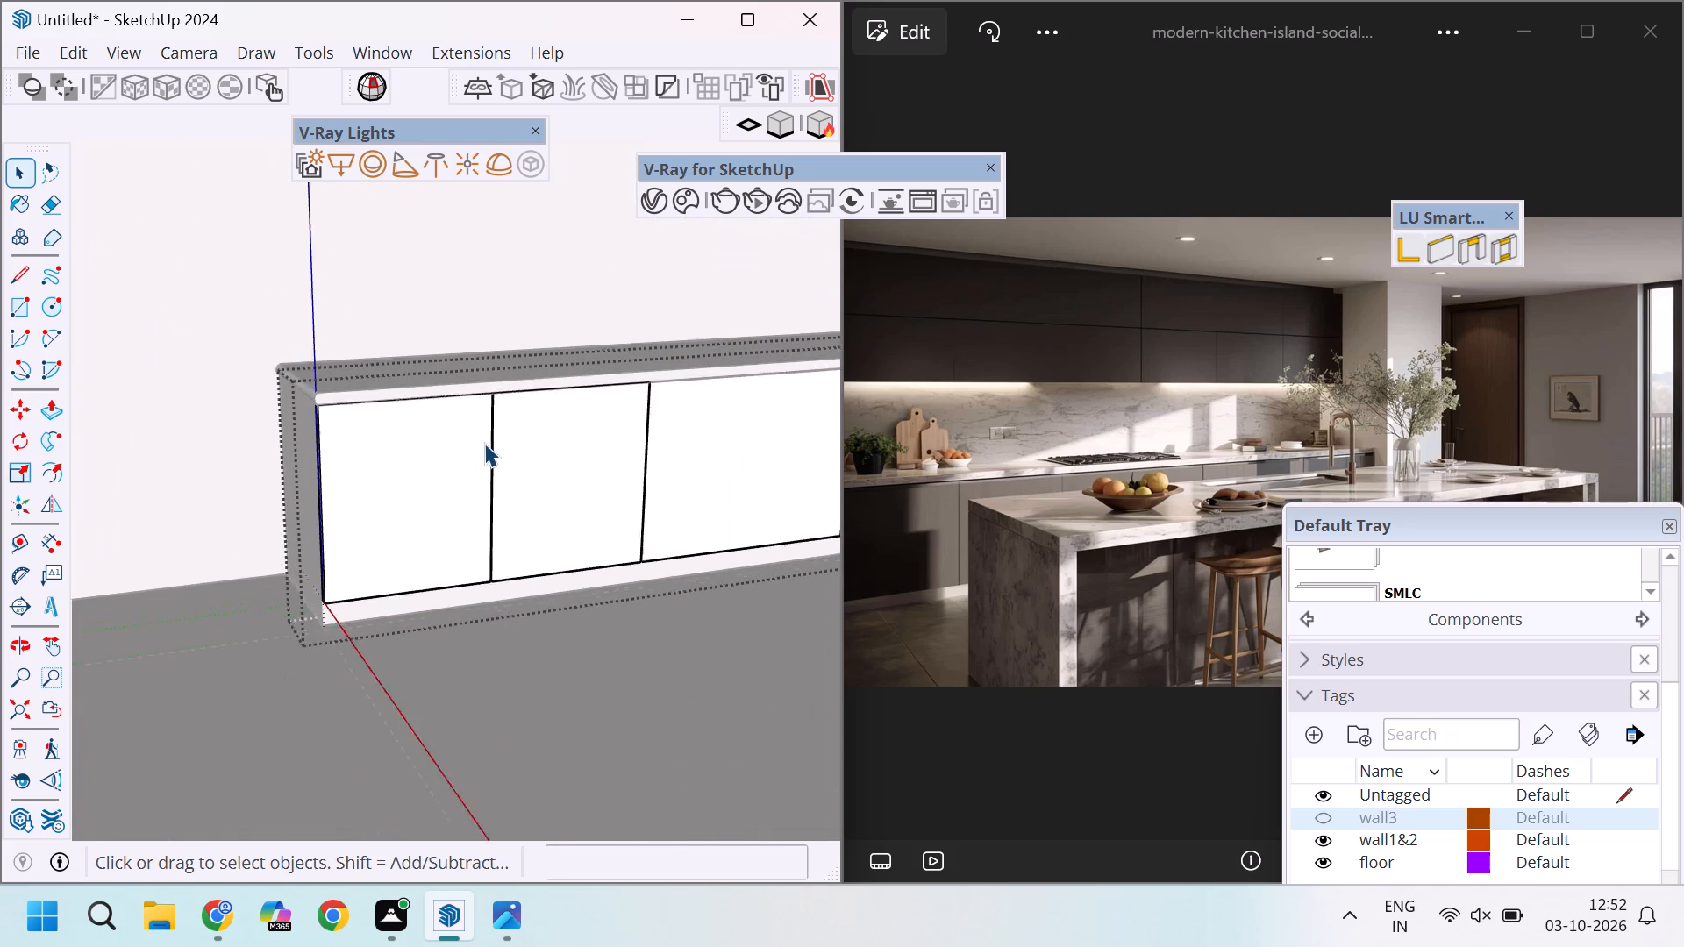
scroll(484, 443, down, 7)
scroll(599, 450, up, 2)
scroll(561, 466, down, 3)
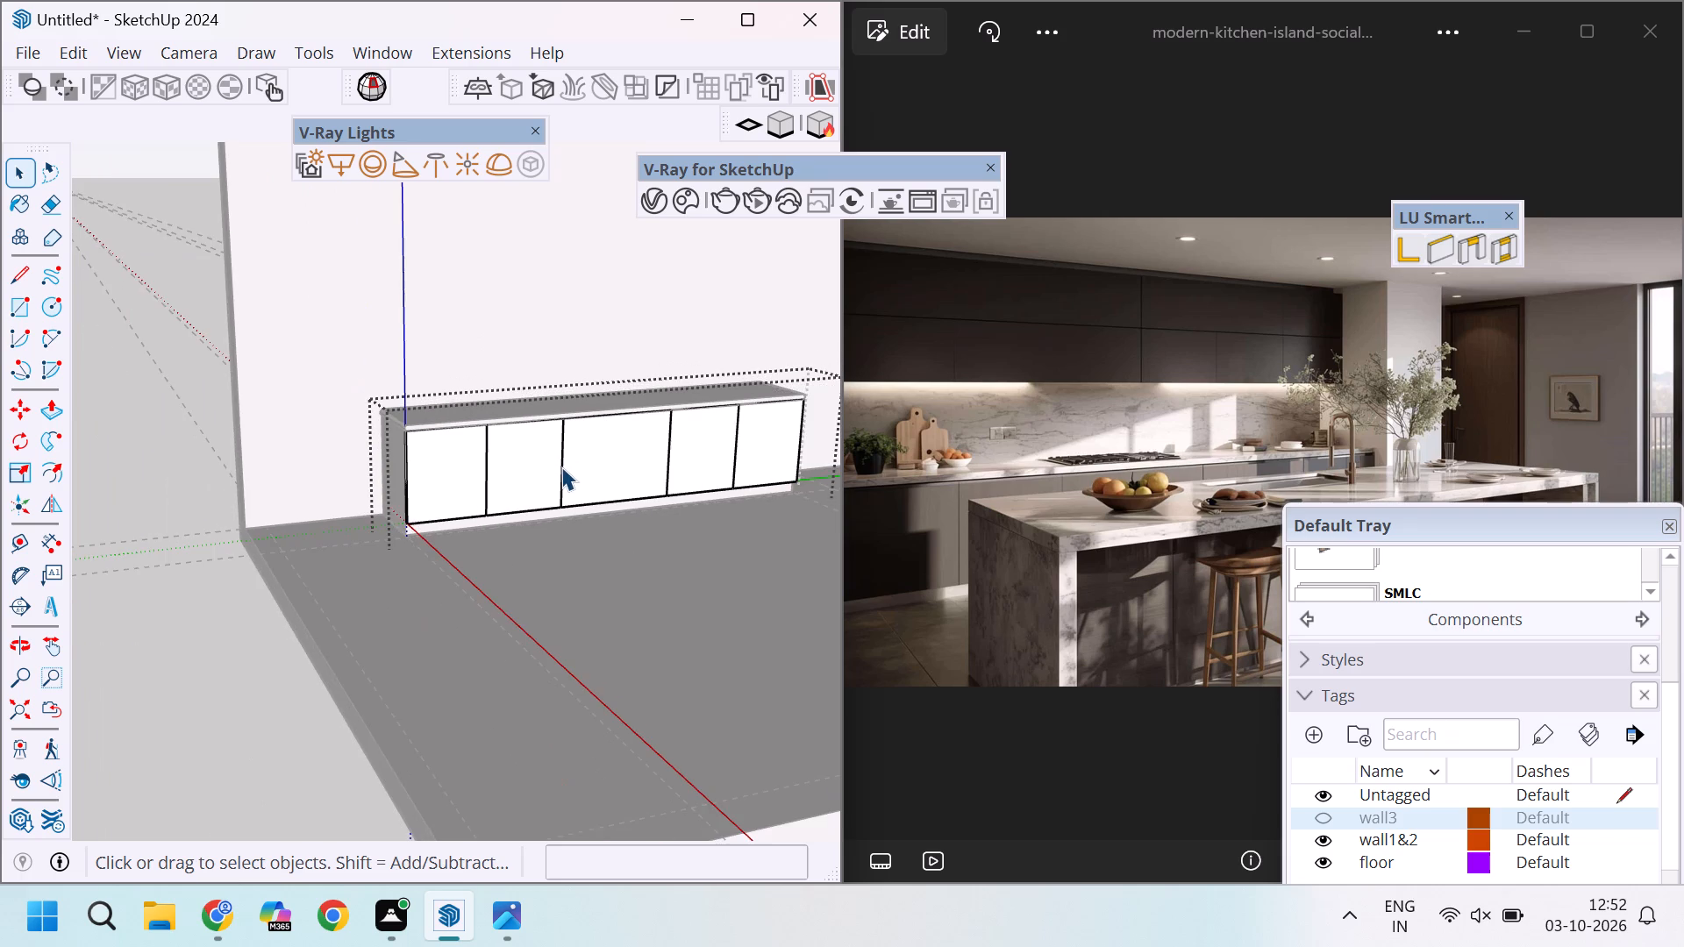
scroll(561, 466, up, 4)
scroll(472, 462, up, 8)
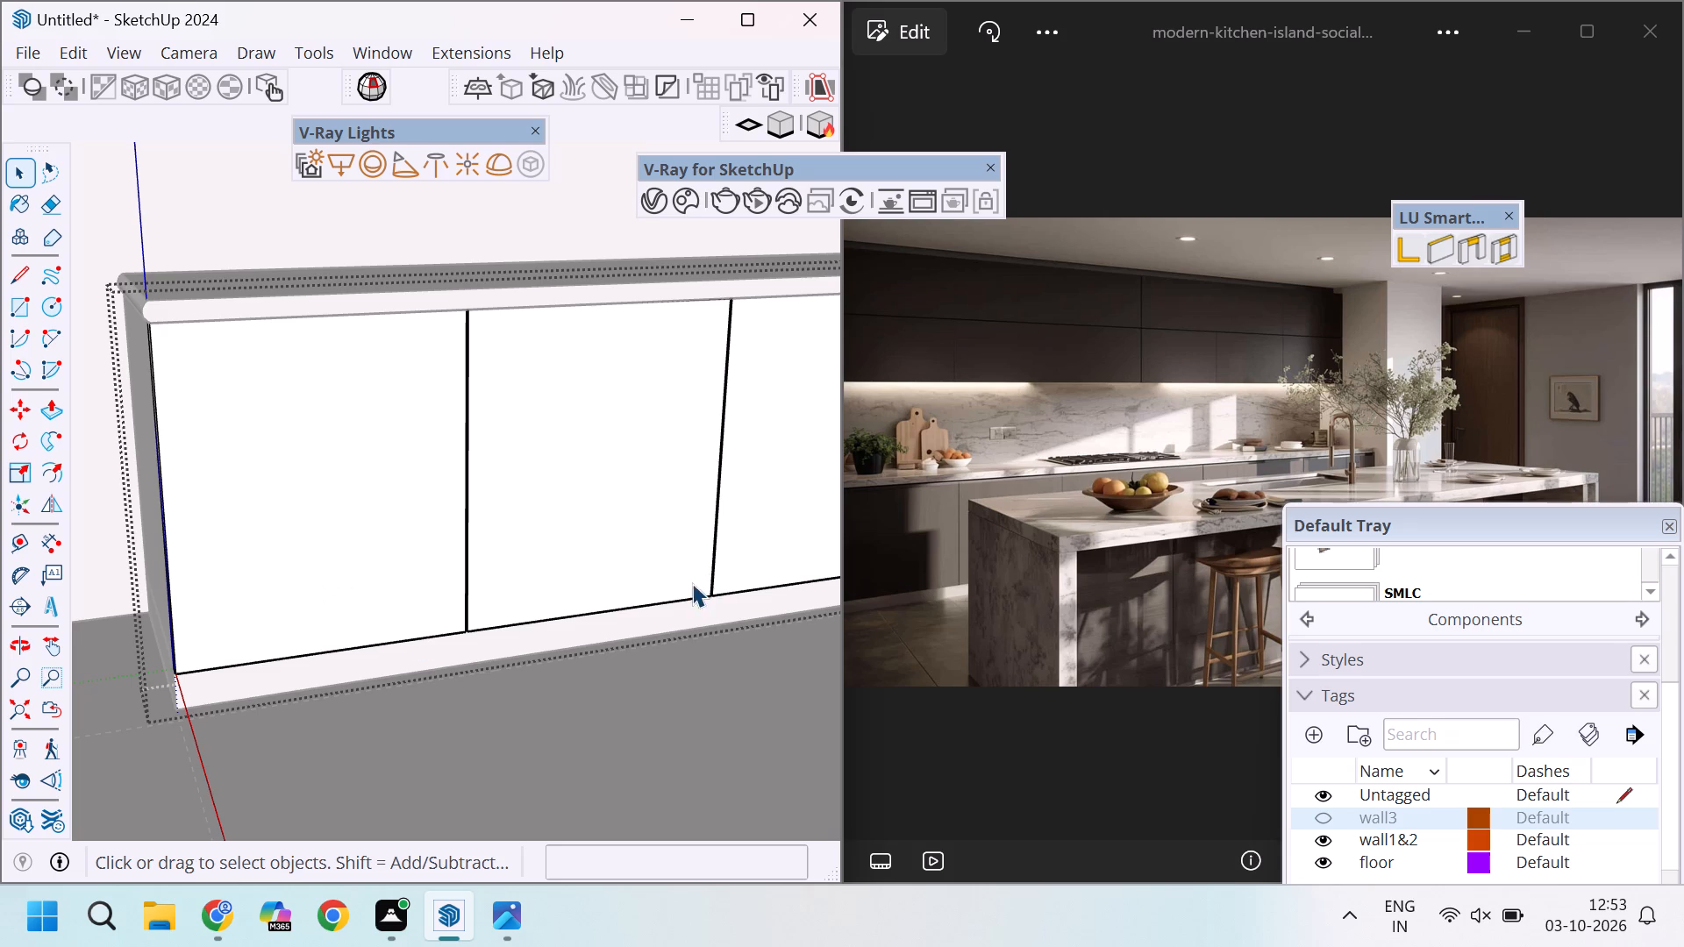
scroll(582, 595, down, 12)
scroll(291, 612, down, 5)
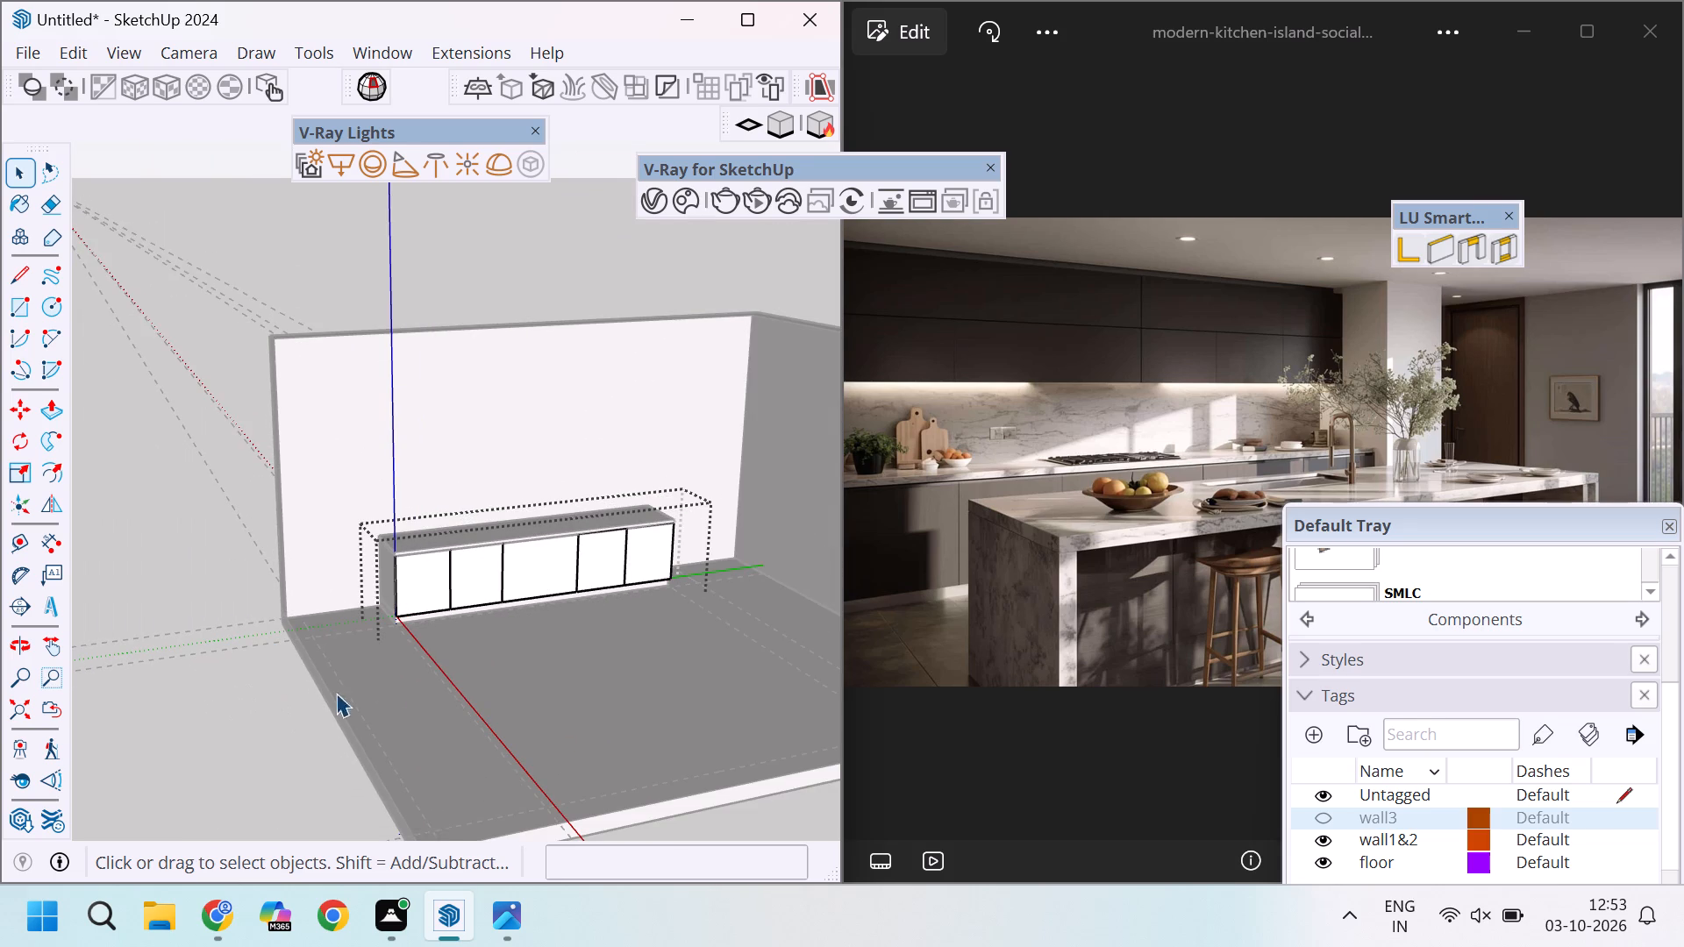
Close the base cabinet group to leave its editing mode.
click(661, 686)
Examine the grooved base cabinet up close and within the whole room.
scroll(596, 550, up, 3)
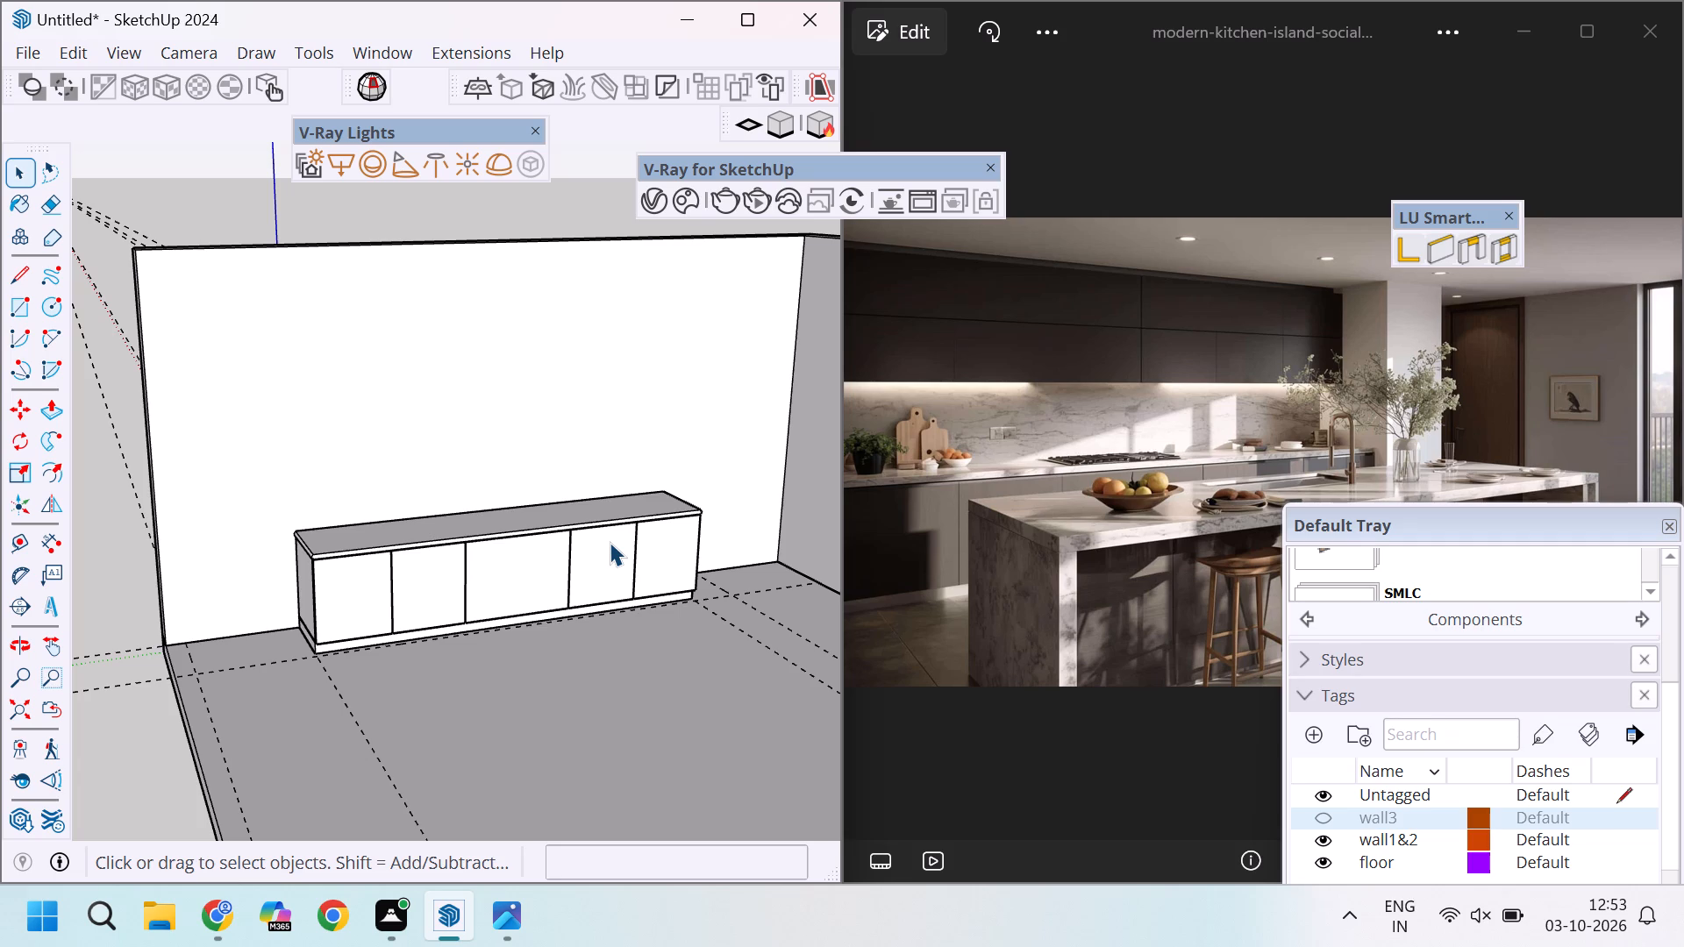
scroll(318, 545, up, 10)
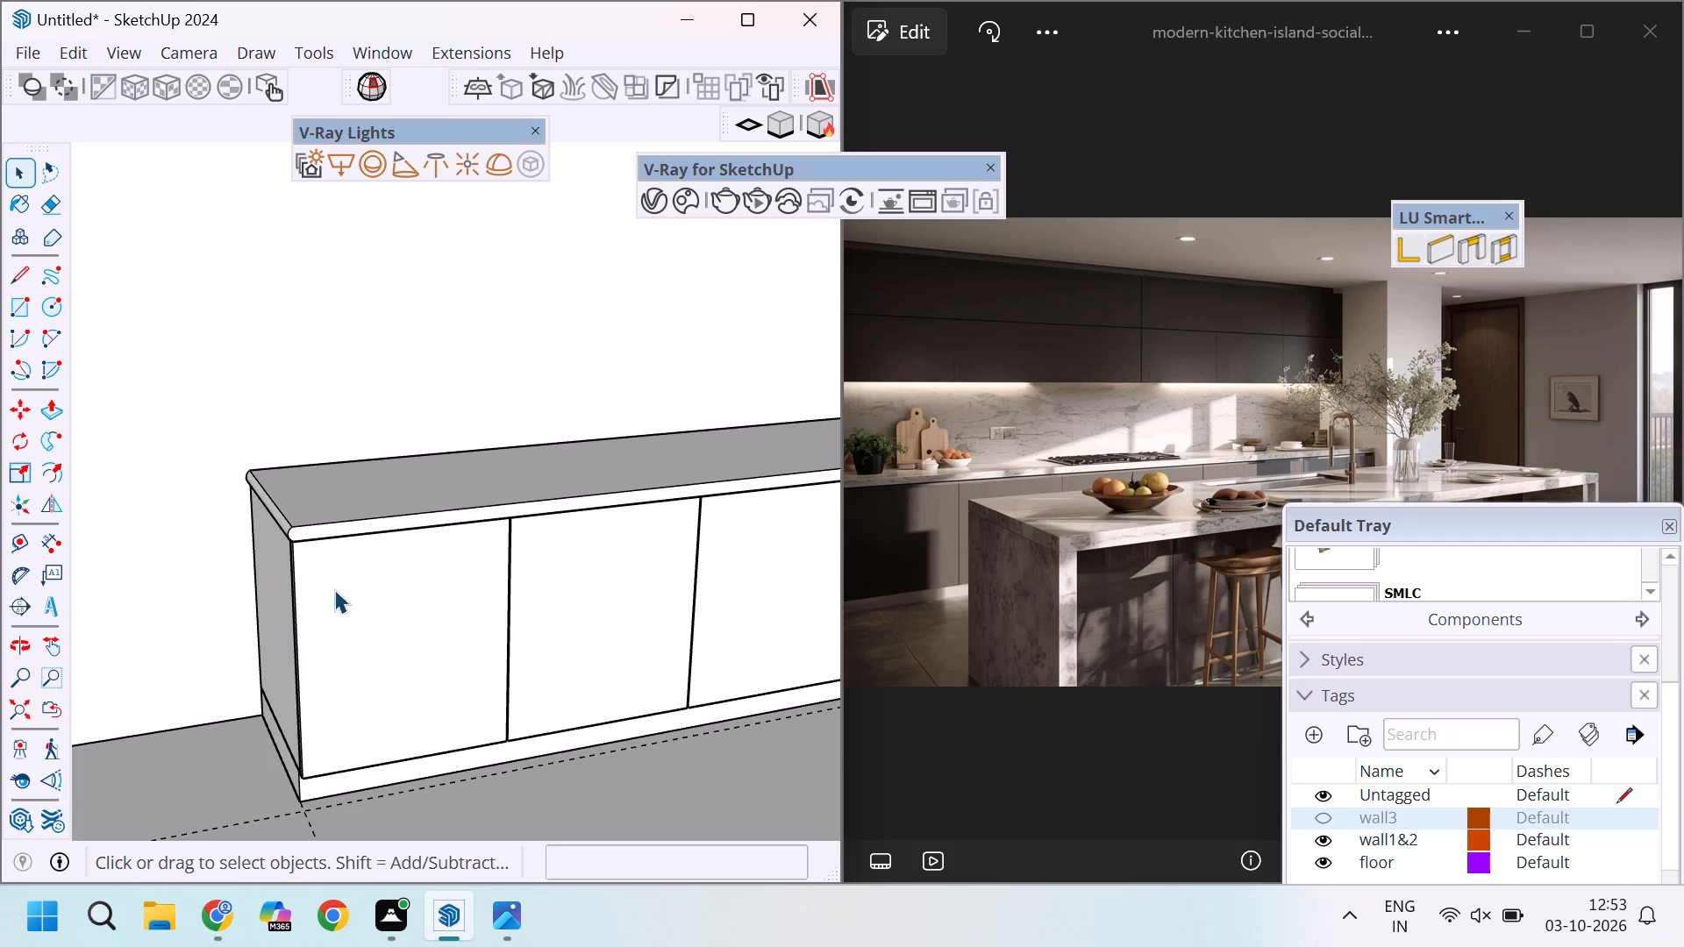
middle_drag(396, 632, 363, 554)
scroll(367, 565, up, 3)
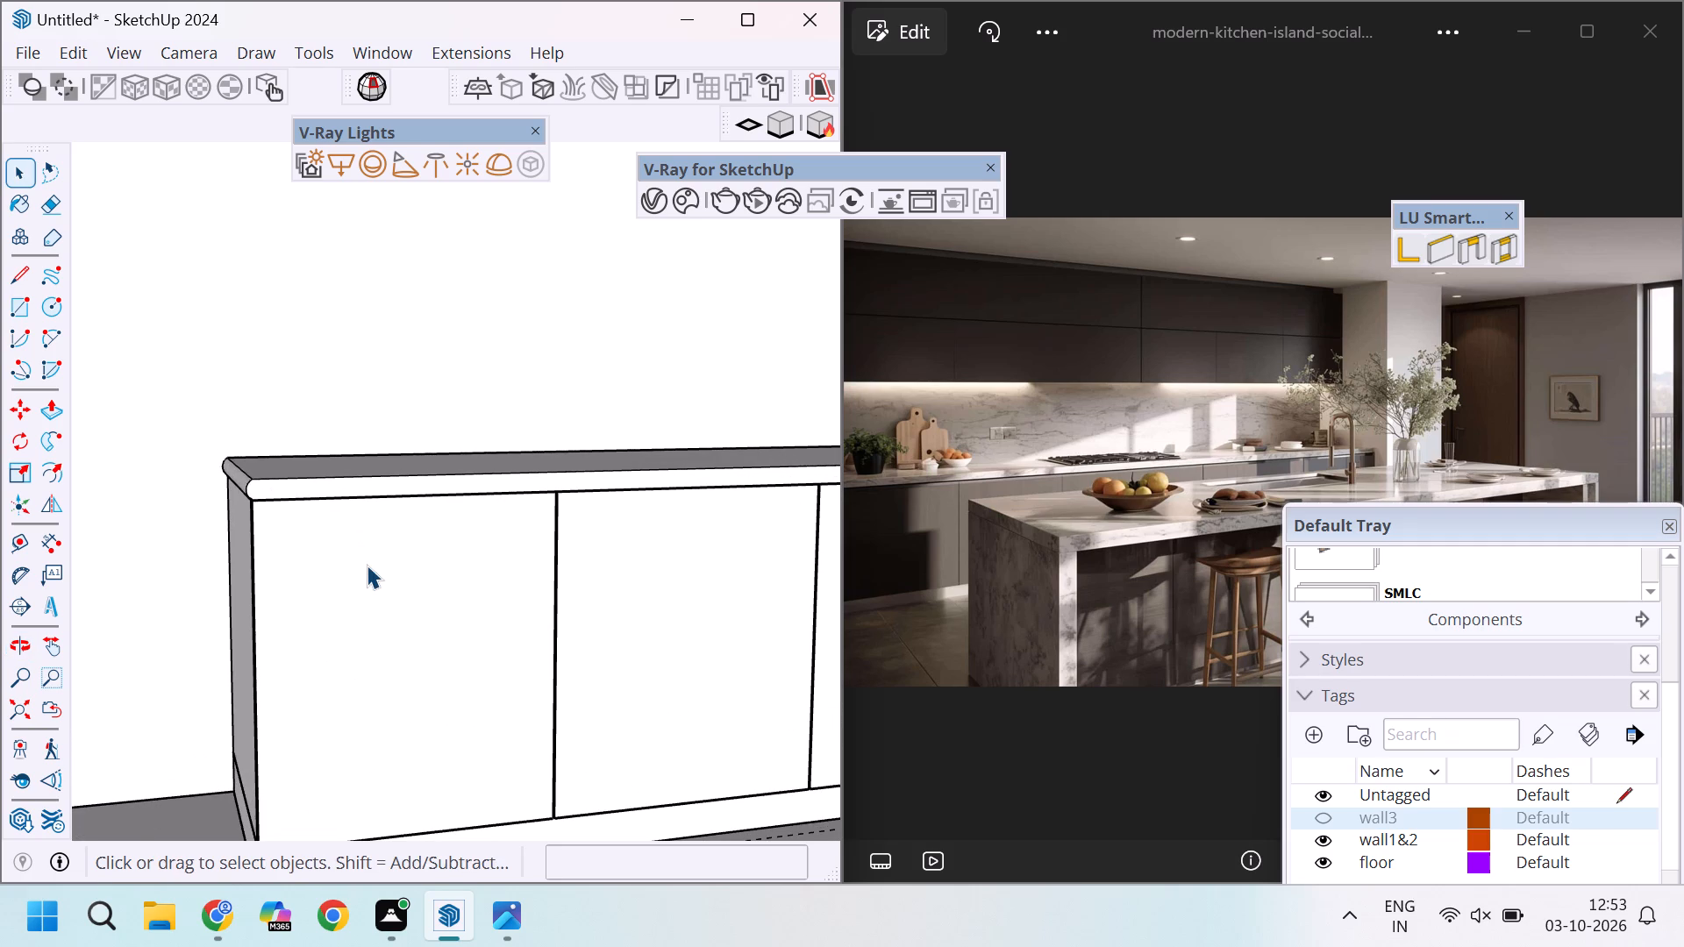
scroll(428, 600, down, 3)
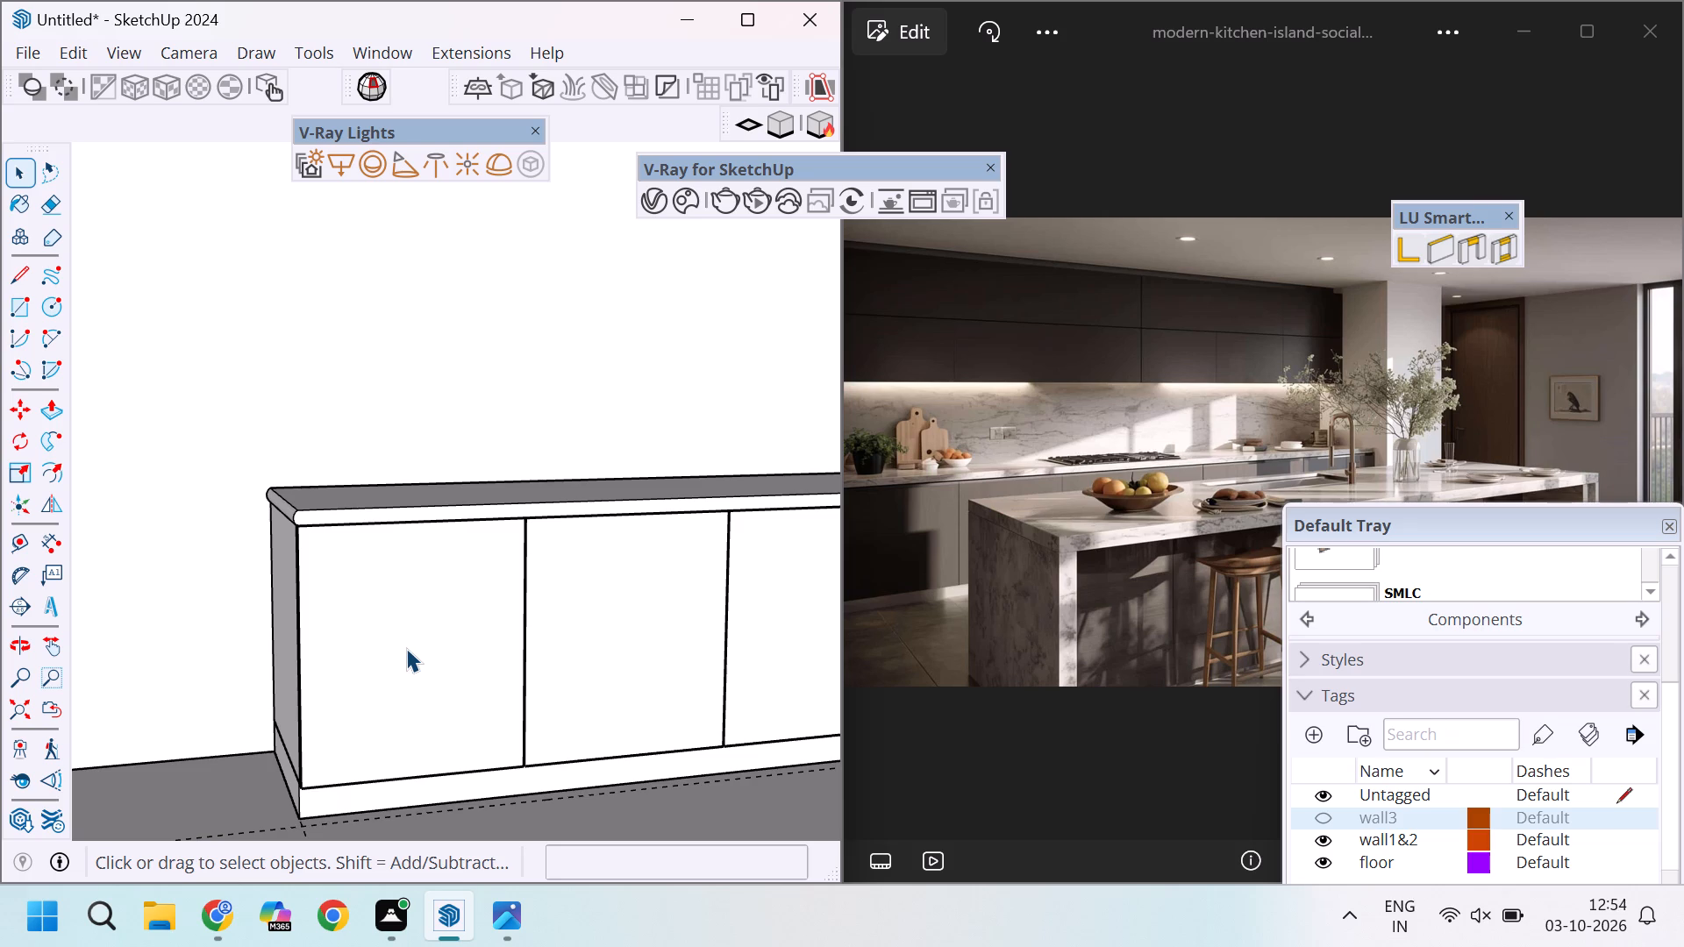
scroll(406, 574, down, 14)
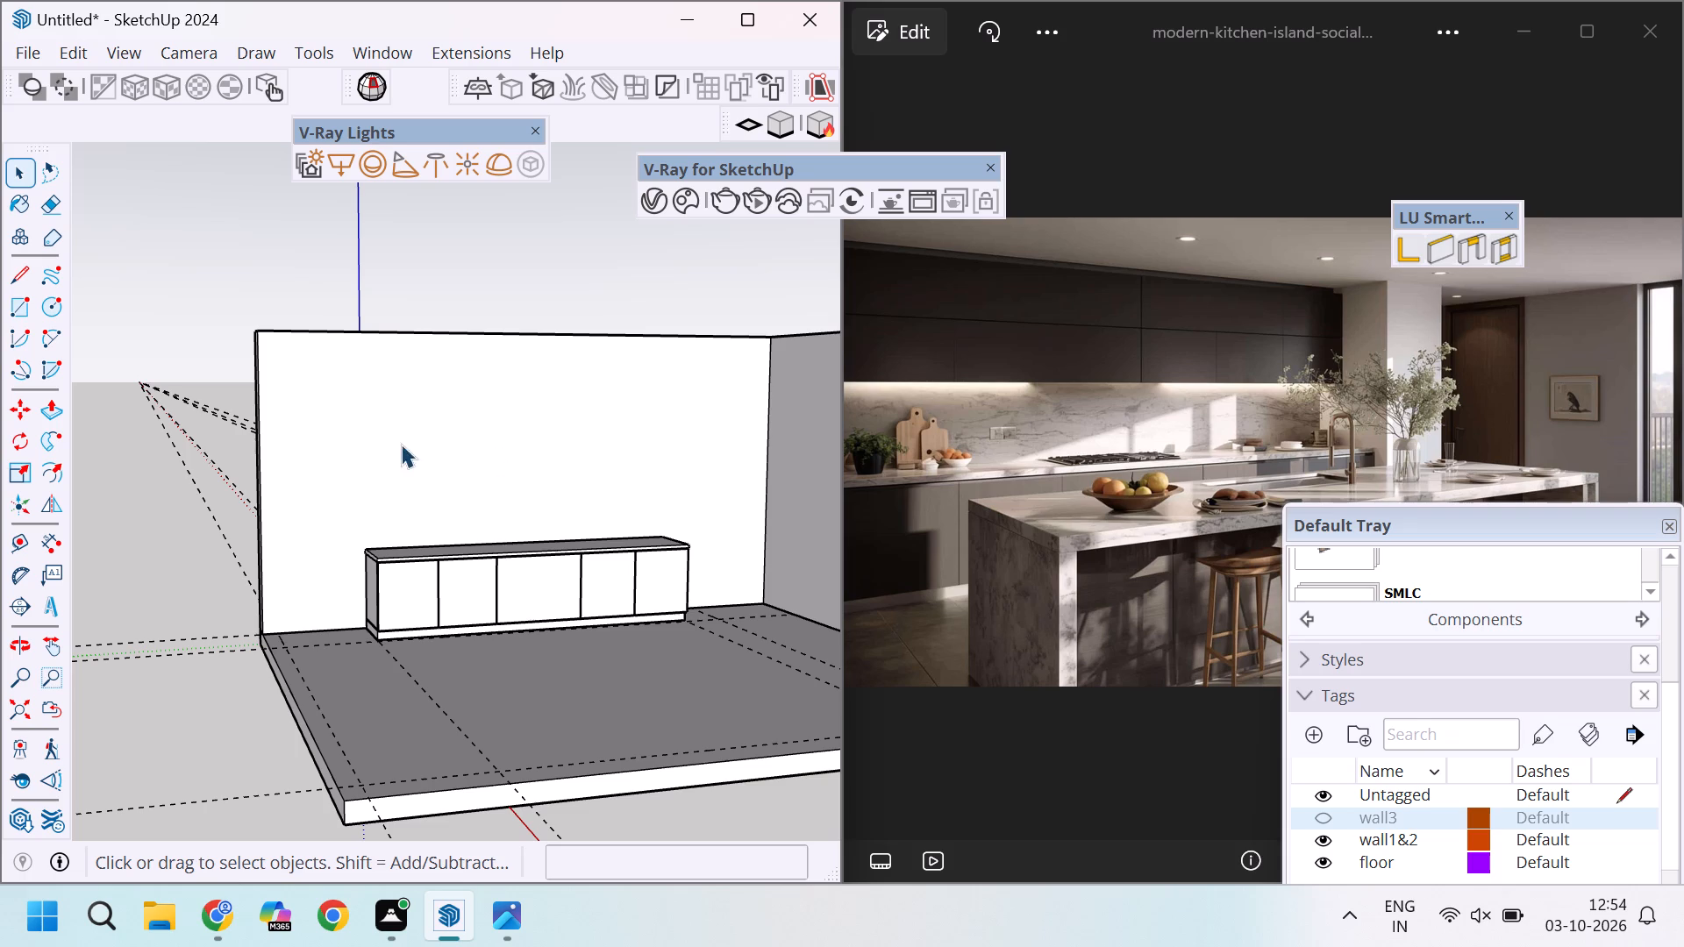
Place a horizontal guide on the left wall 1' below its top edge using the Tape Measure.
scroll(303, 511, up, 3)
scroll(322, 526, down, 1)
key(t)
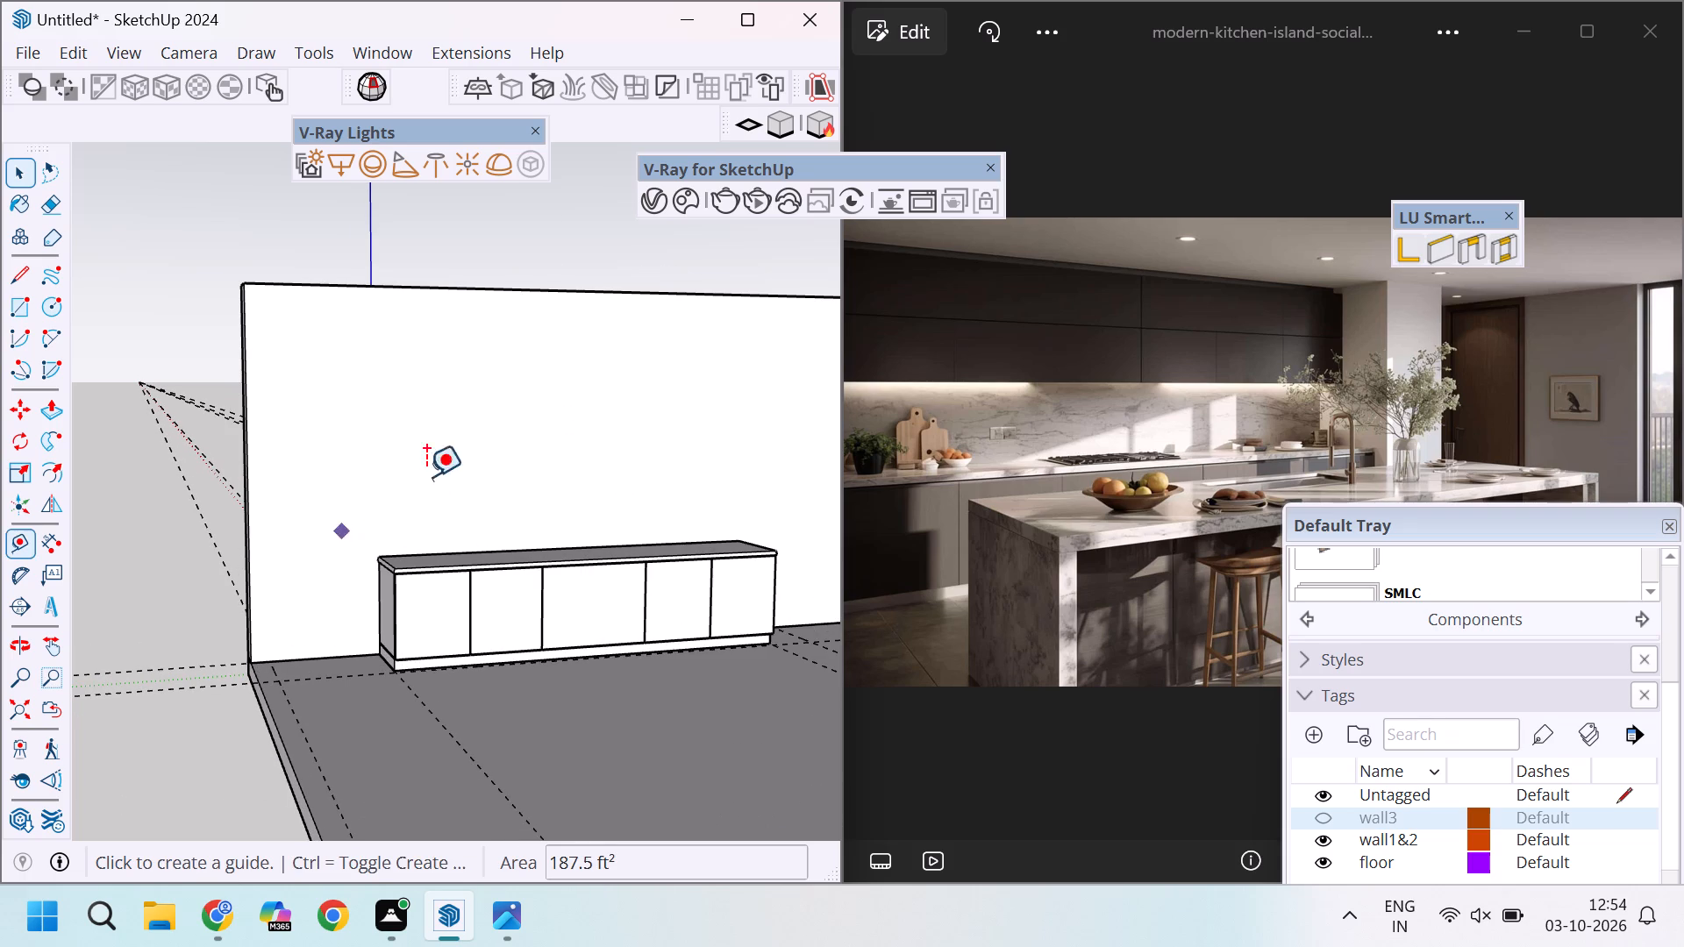
click(527, 293)
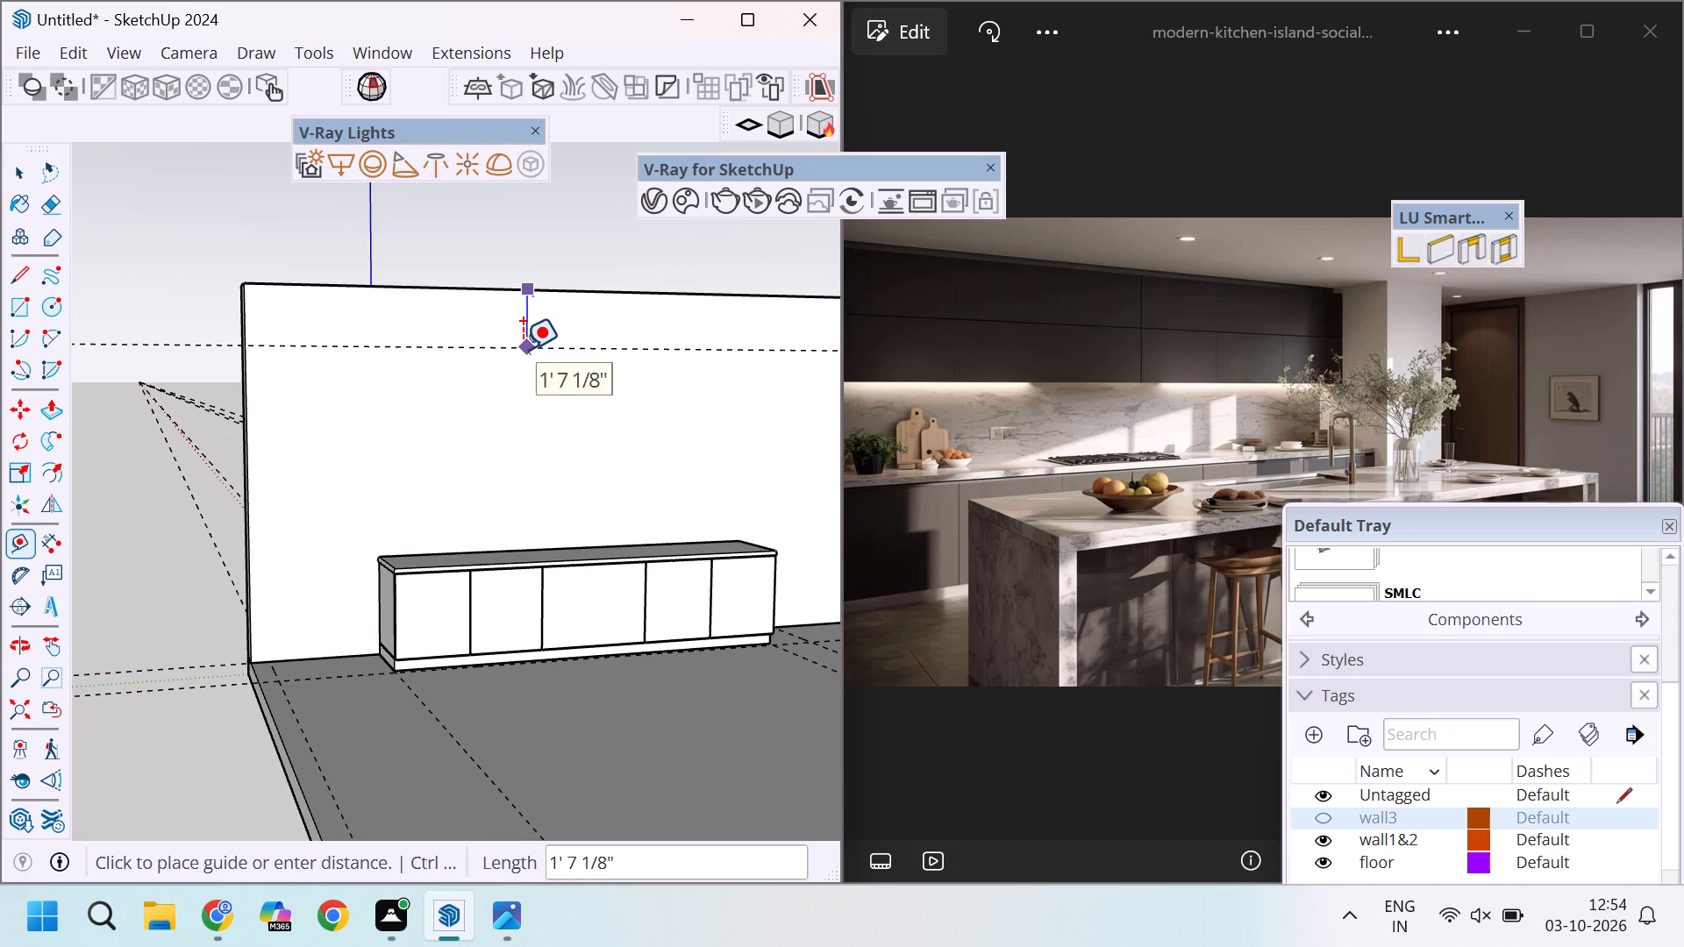
middle_drag(517, 370, 516, 434)
scroll(507, 283, up, 10)
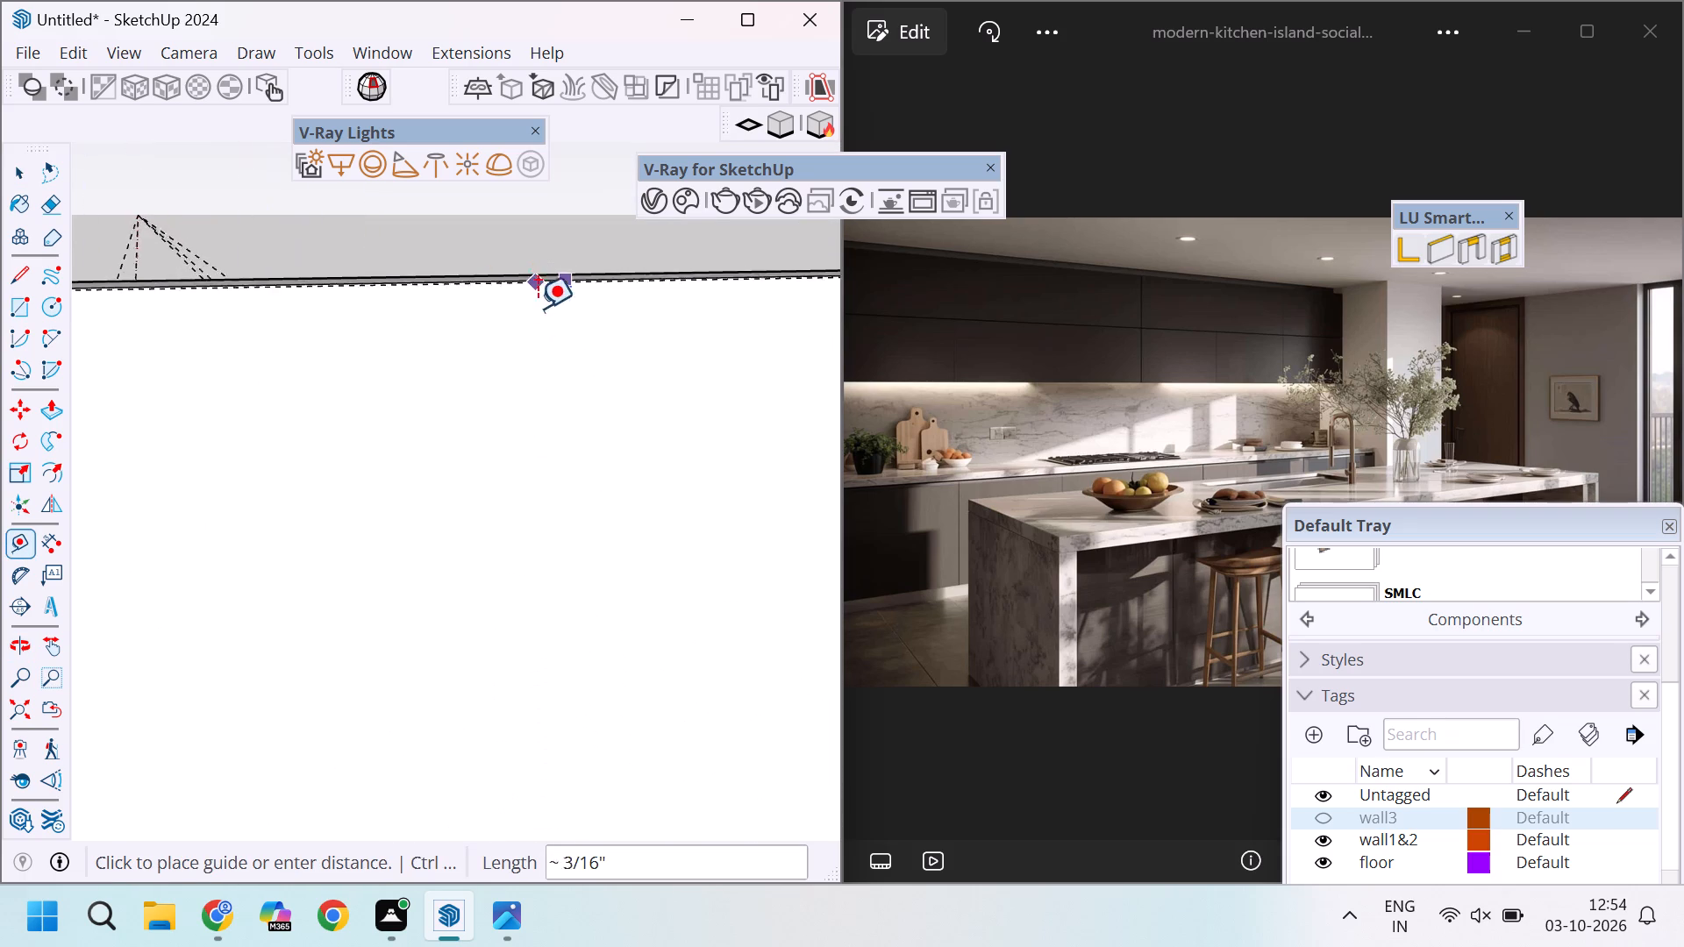
scroll(538, 308, up, 5)
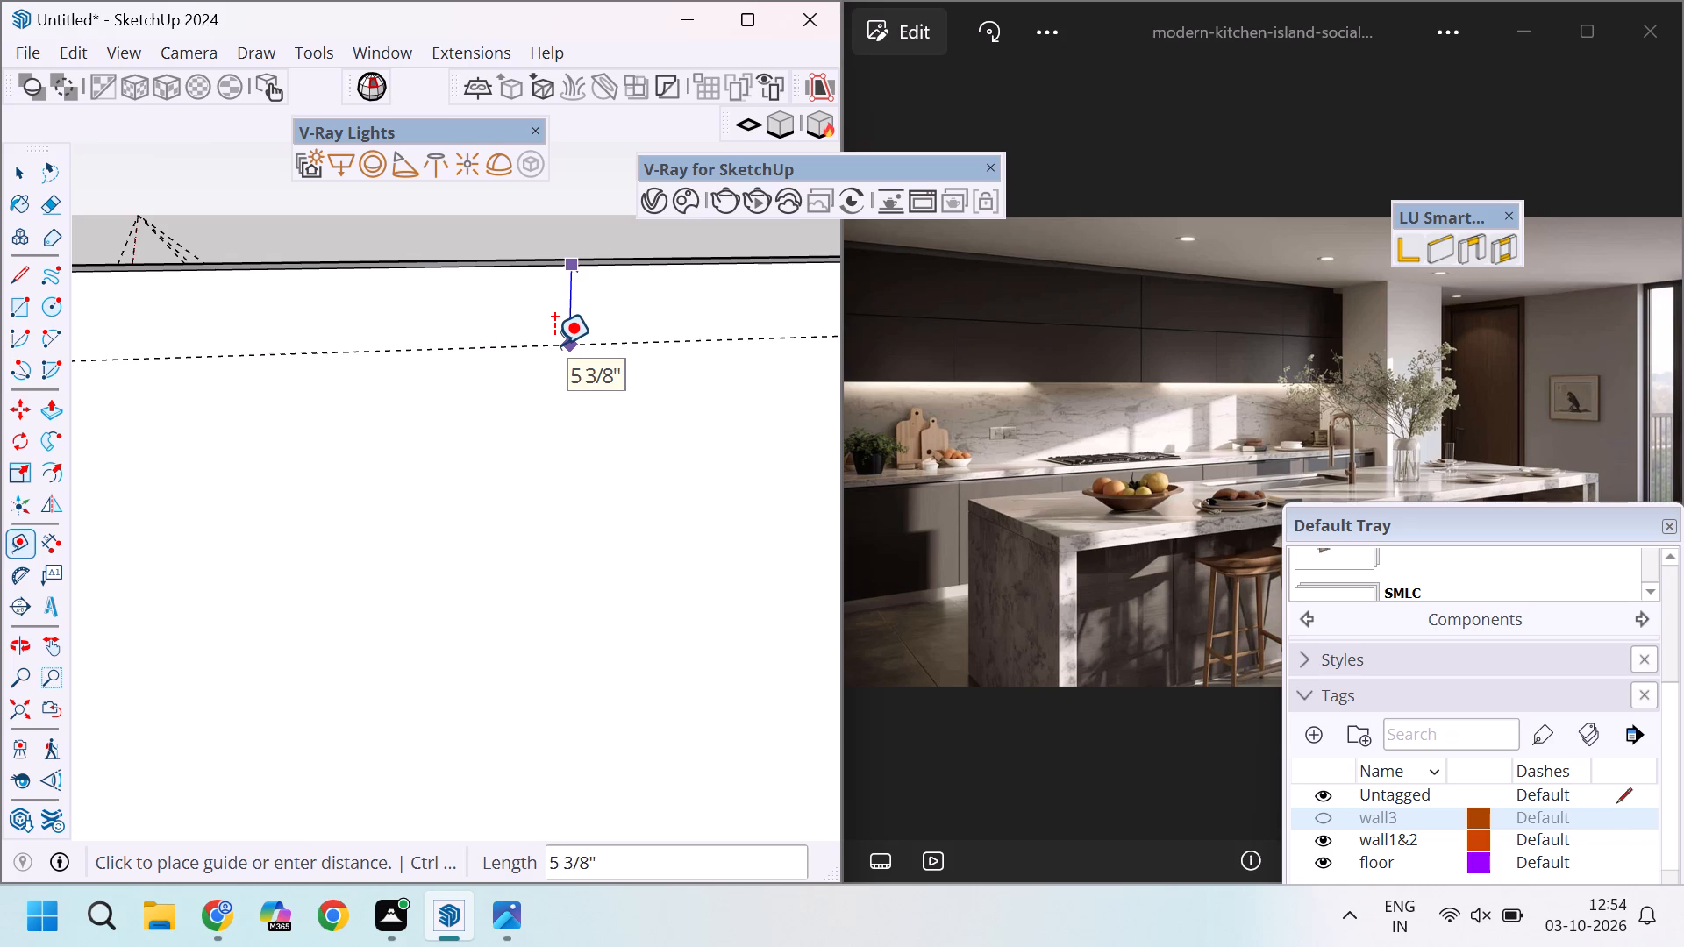
key(1)
key(apostrophe)
key(Return)
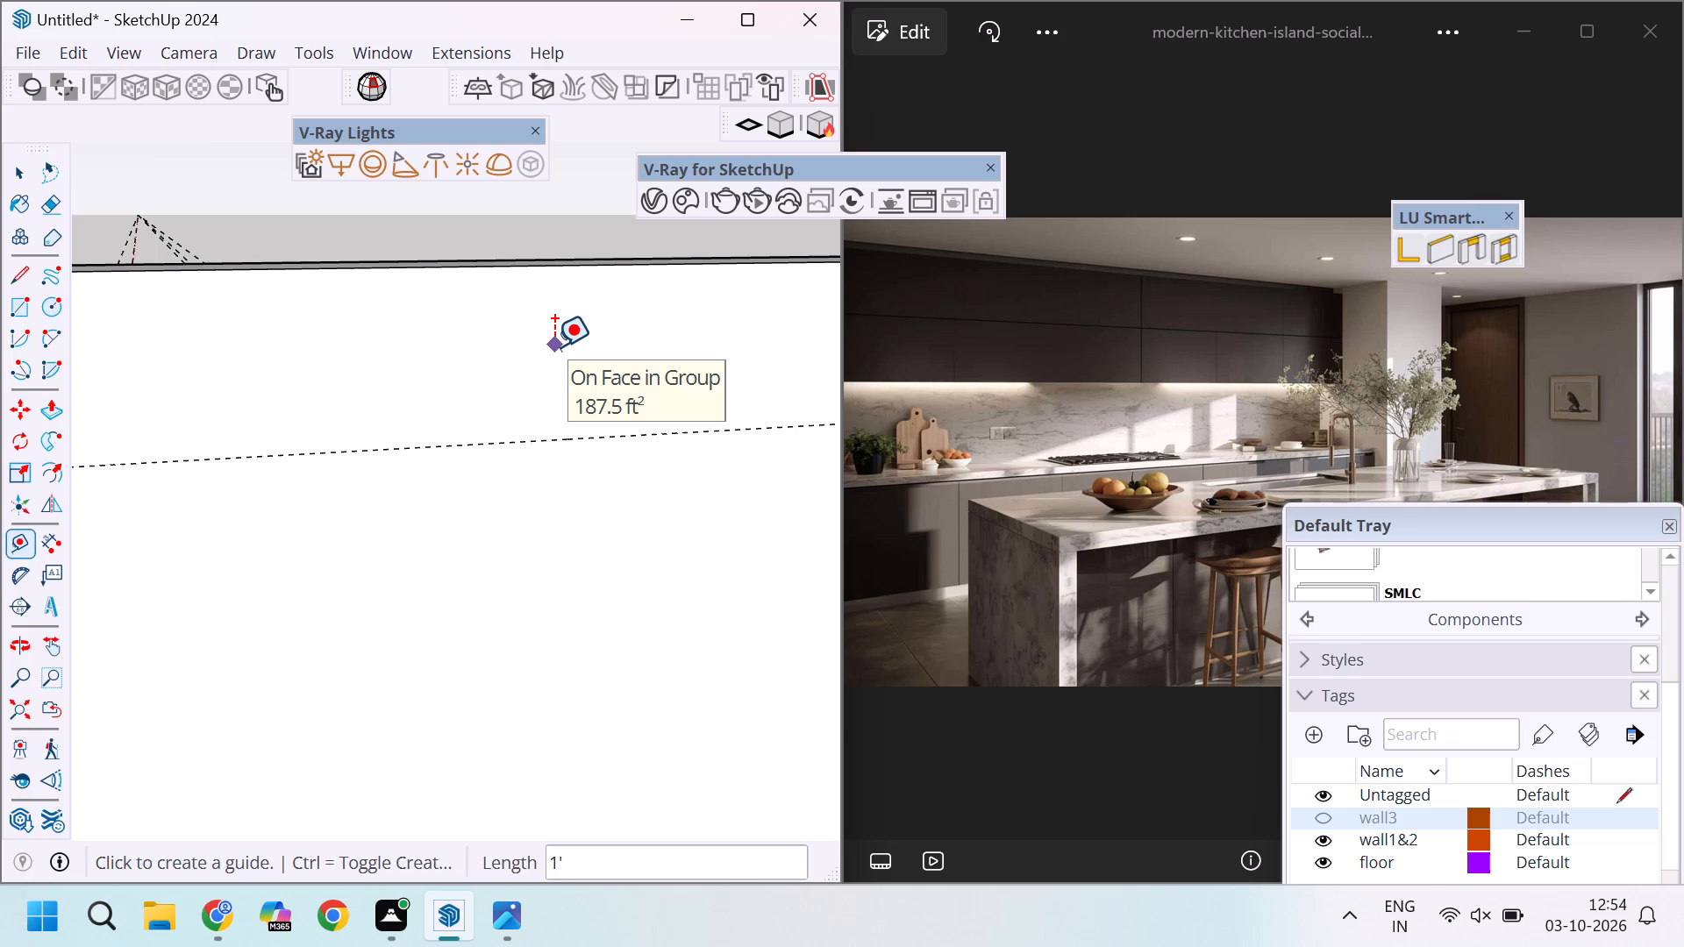
Examine the left wall between the upper guide and the base cabinet, up close and as a whole.
scroll(554, 346, down, 4)
scroll(560, 321, up, 4)
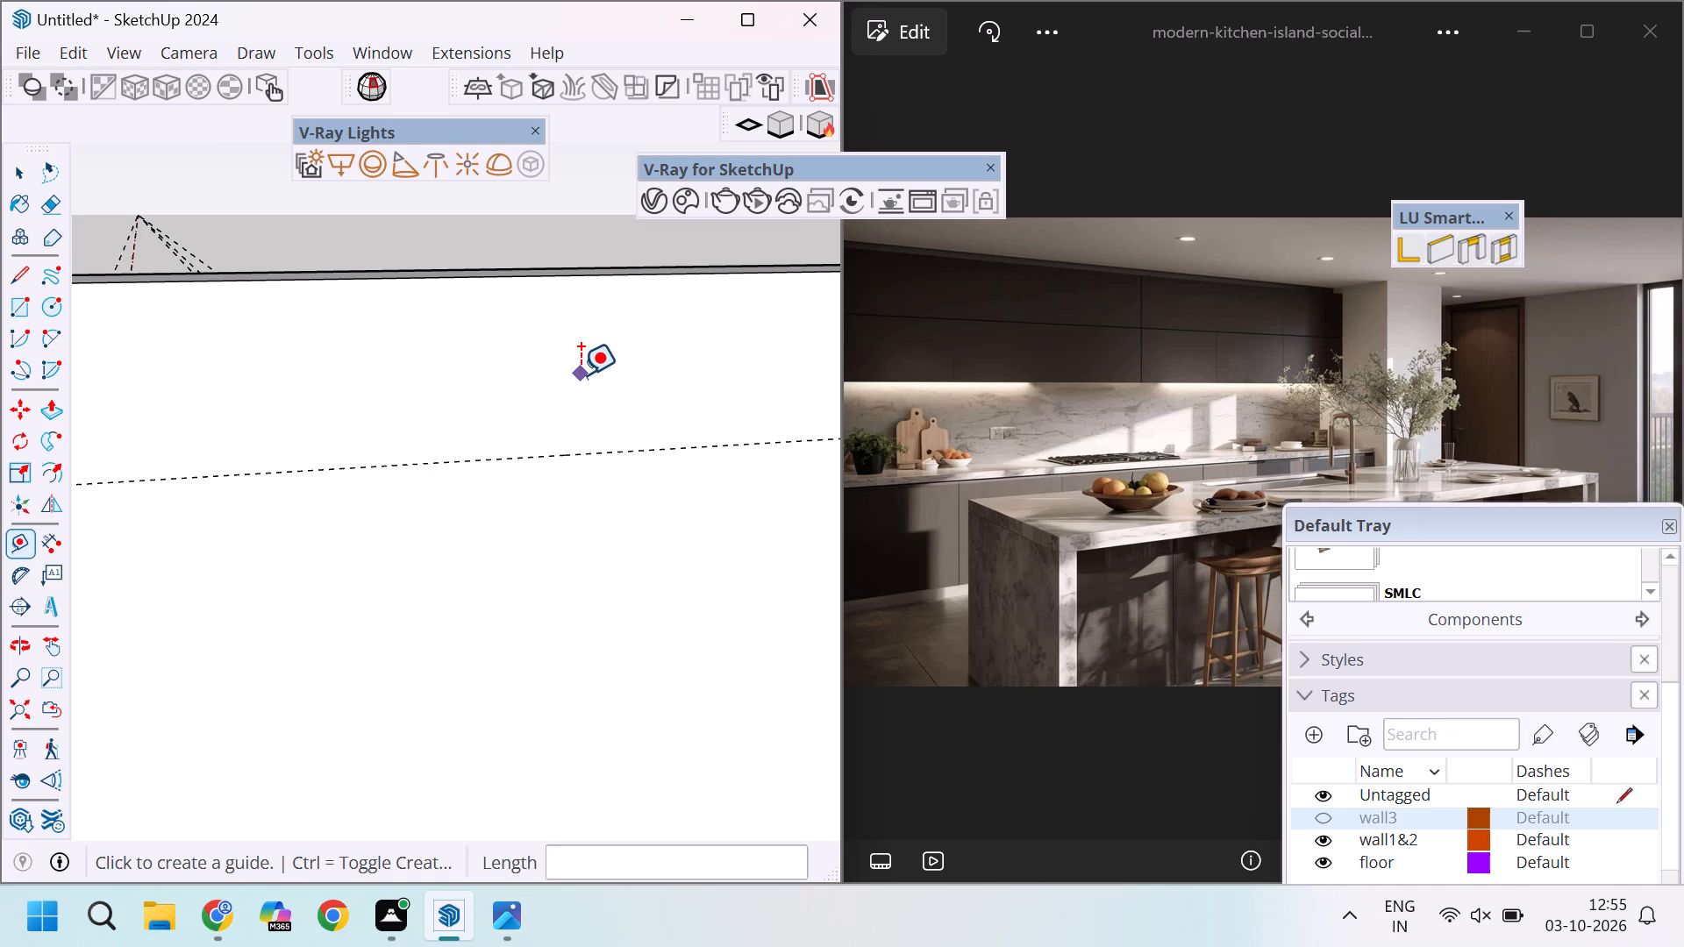
scroll(423, 281, down, 13)
scroll(530, 360, down, 5)
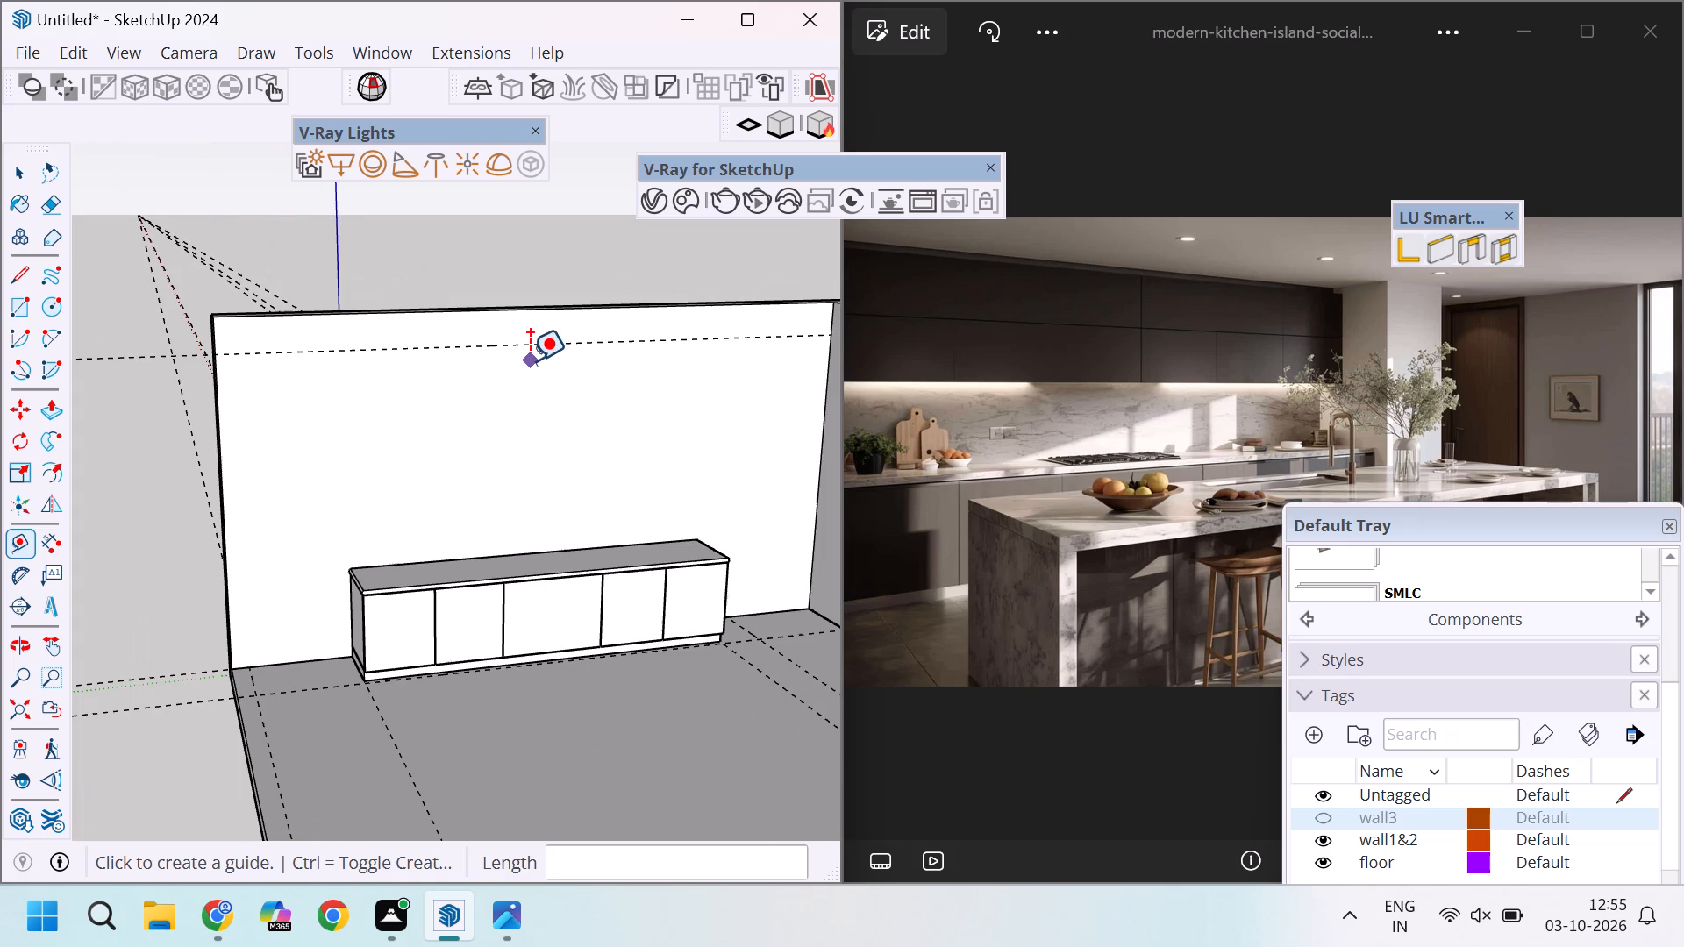
scroll(499, 375, down, 2)
scroll(499, 375, up, 9)
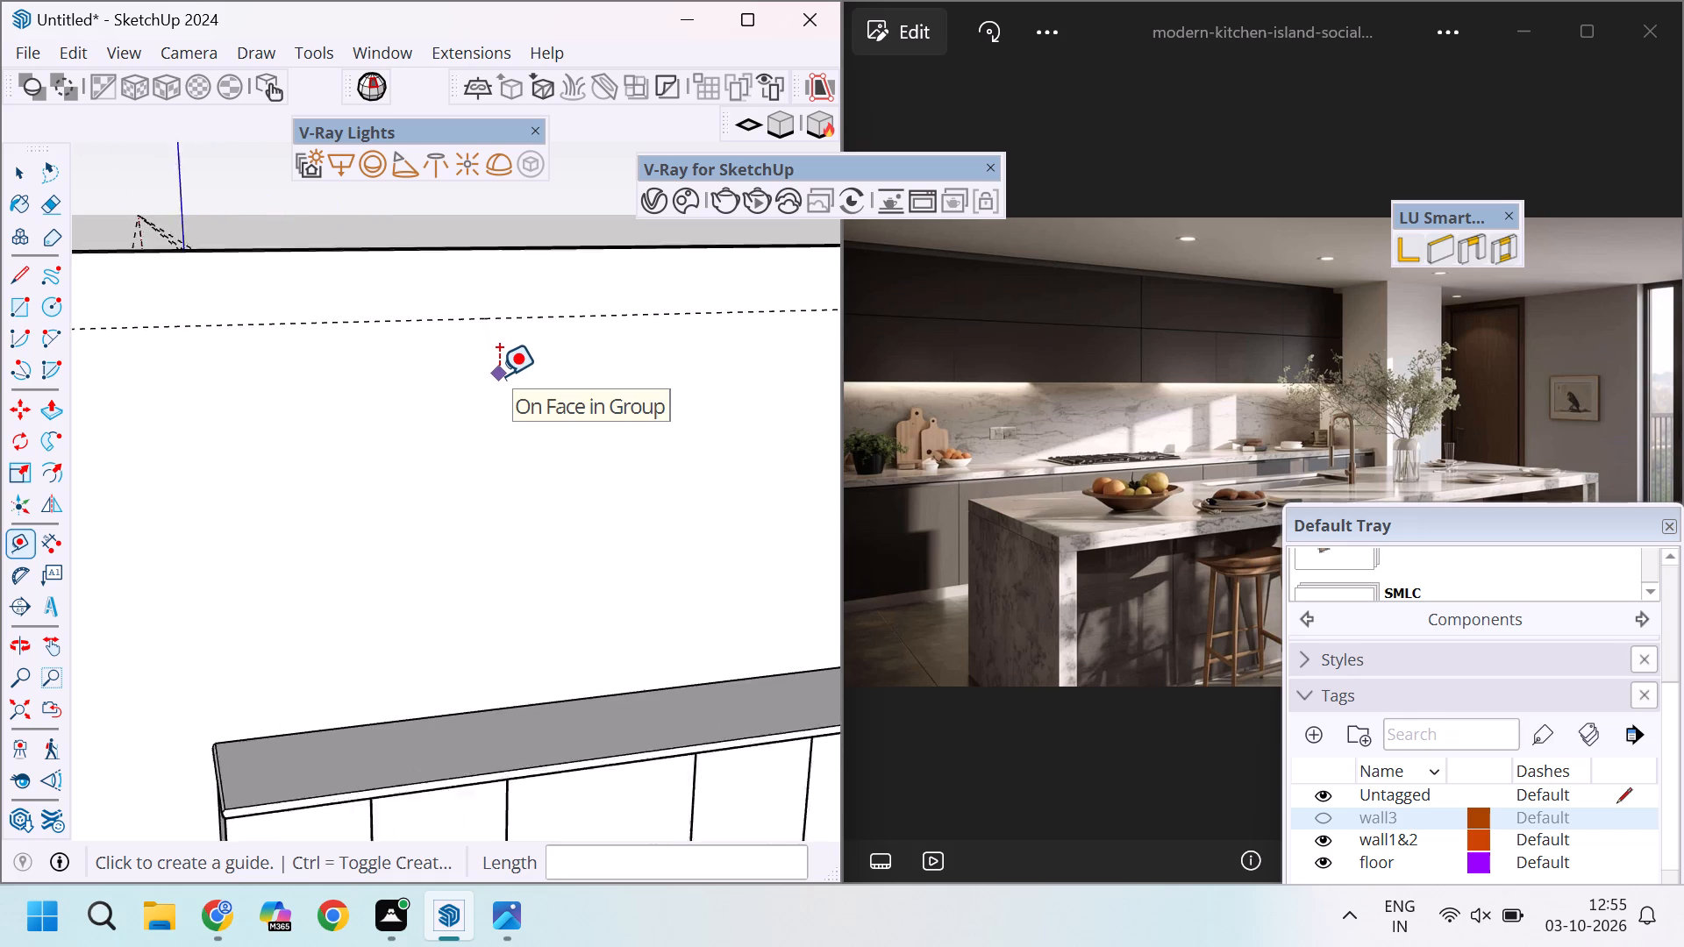
scroll(482, 366, up, 2)
scroll(466, 307, down, 9)
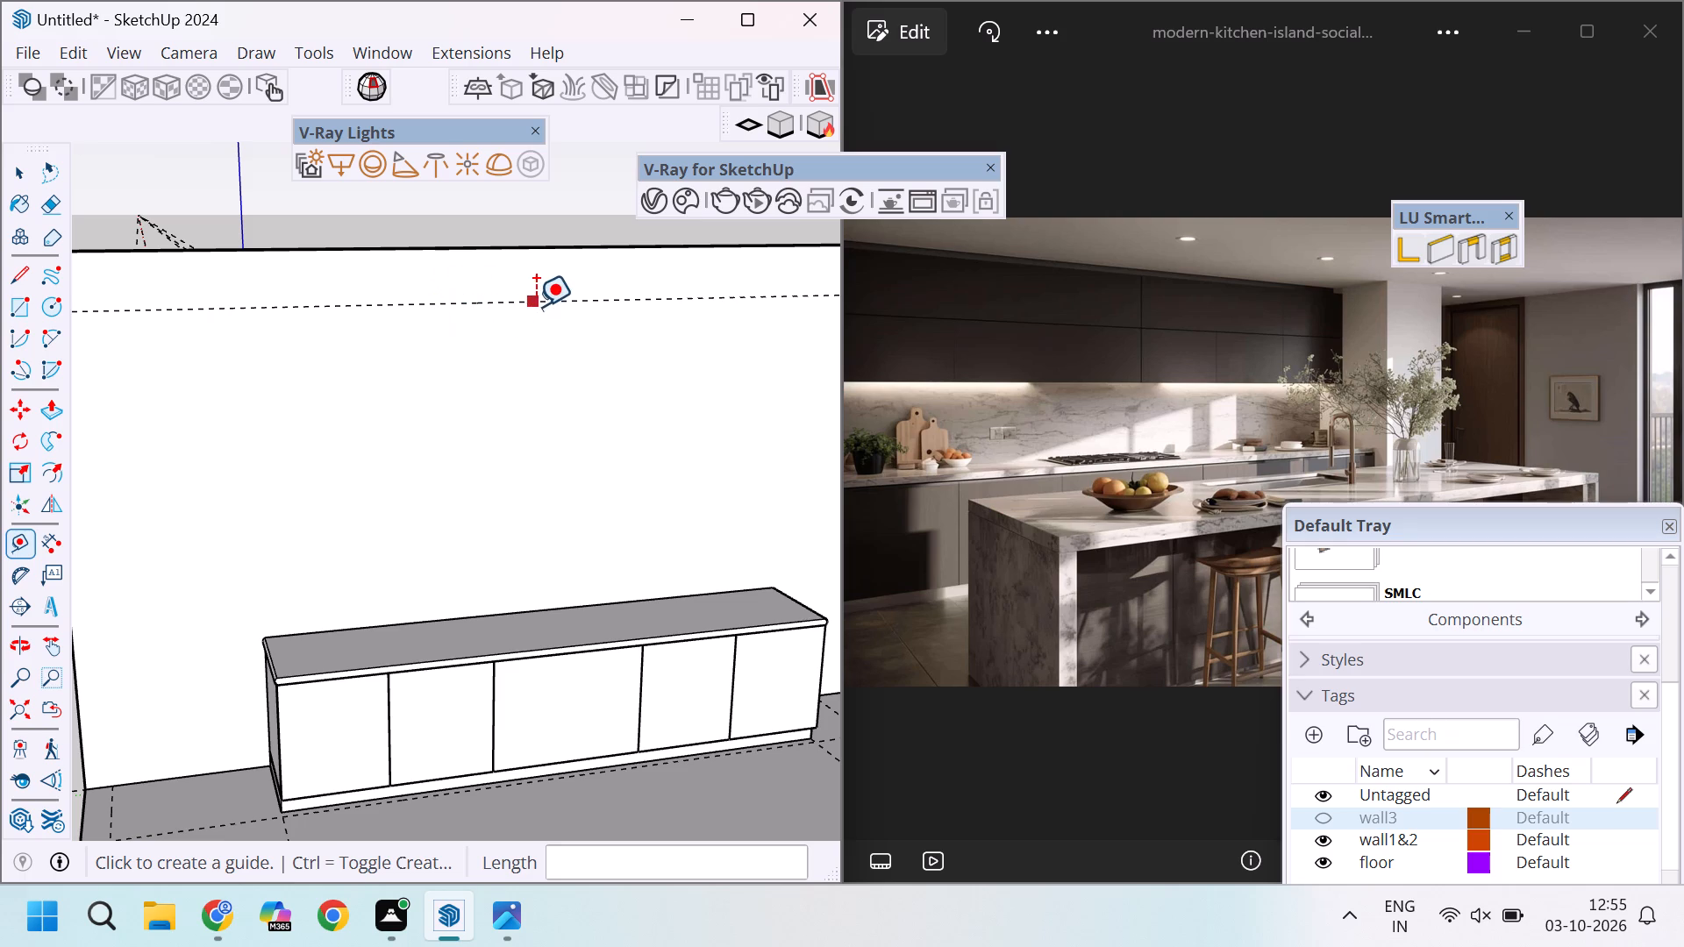
scroll(537, 304, up, 2)
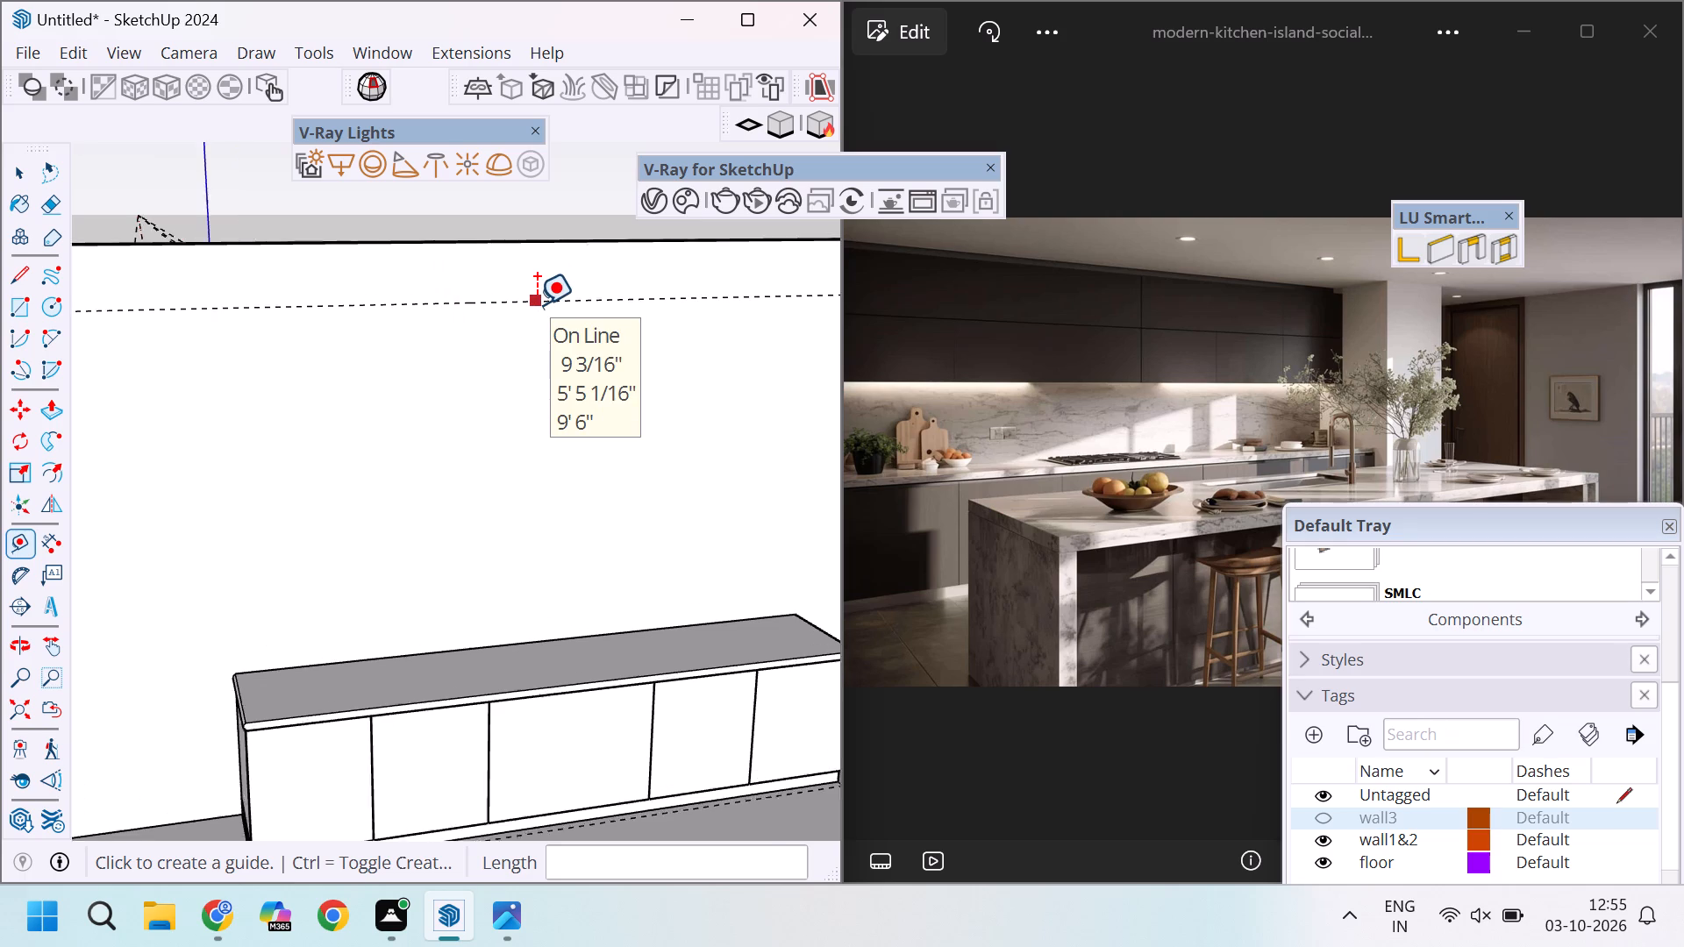
scroll(537, 304, down, 4)
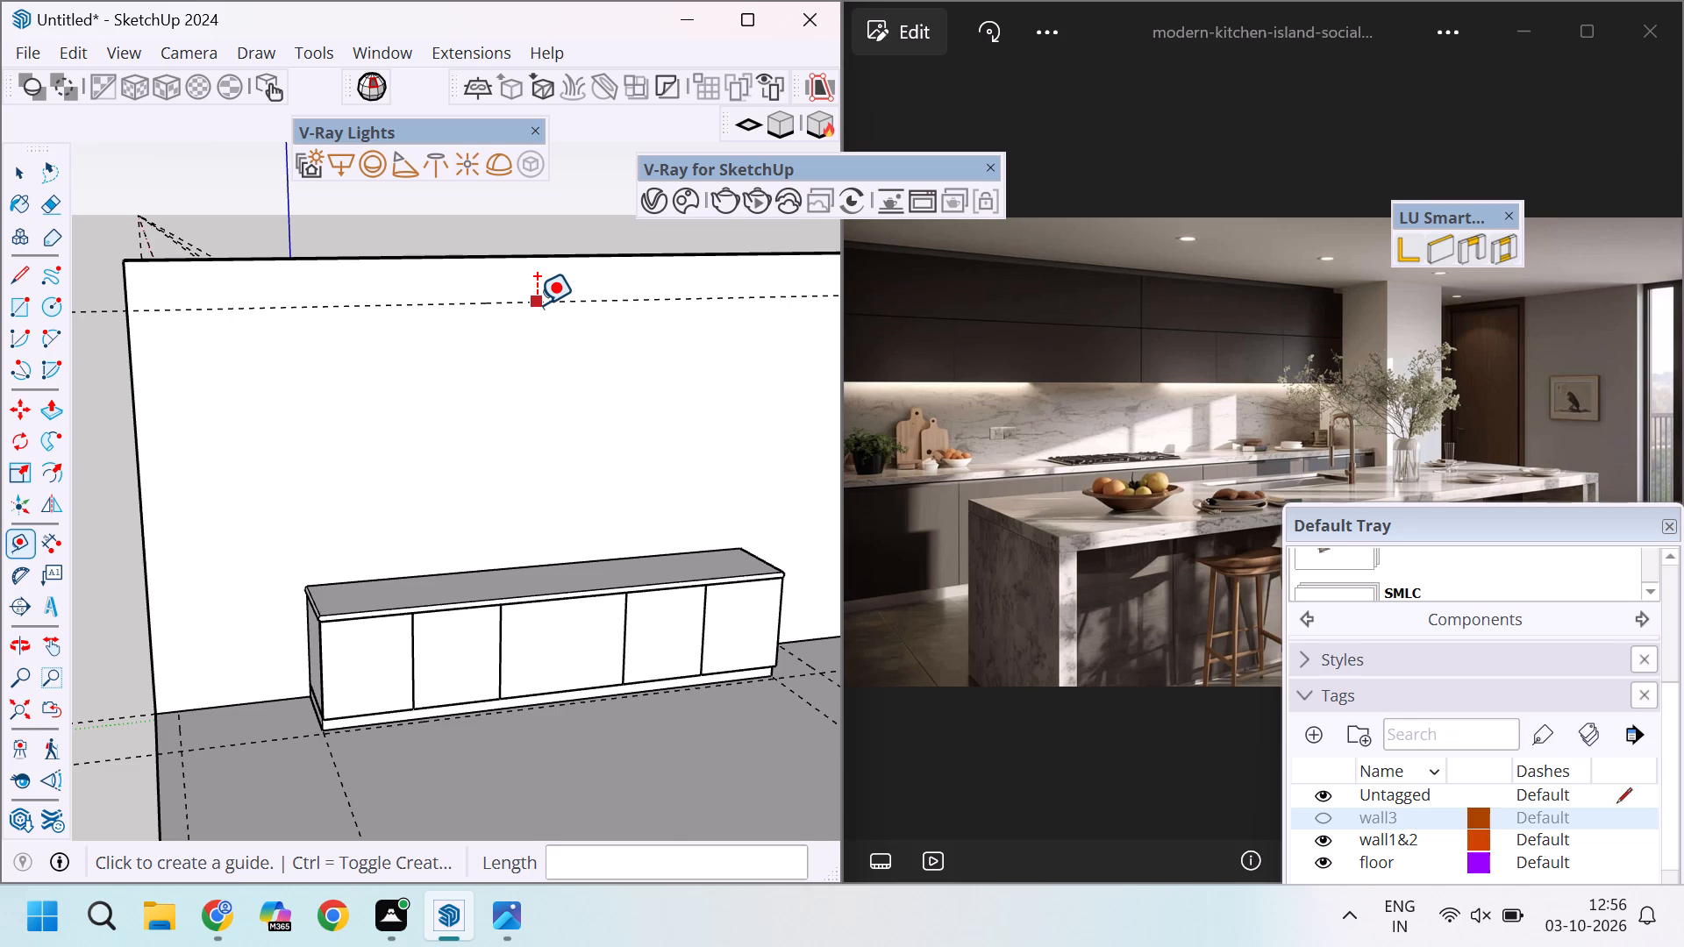
scroll(537, 304, up, 3)
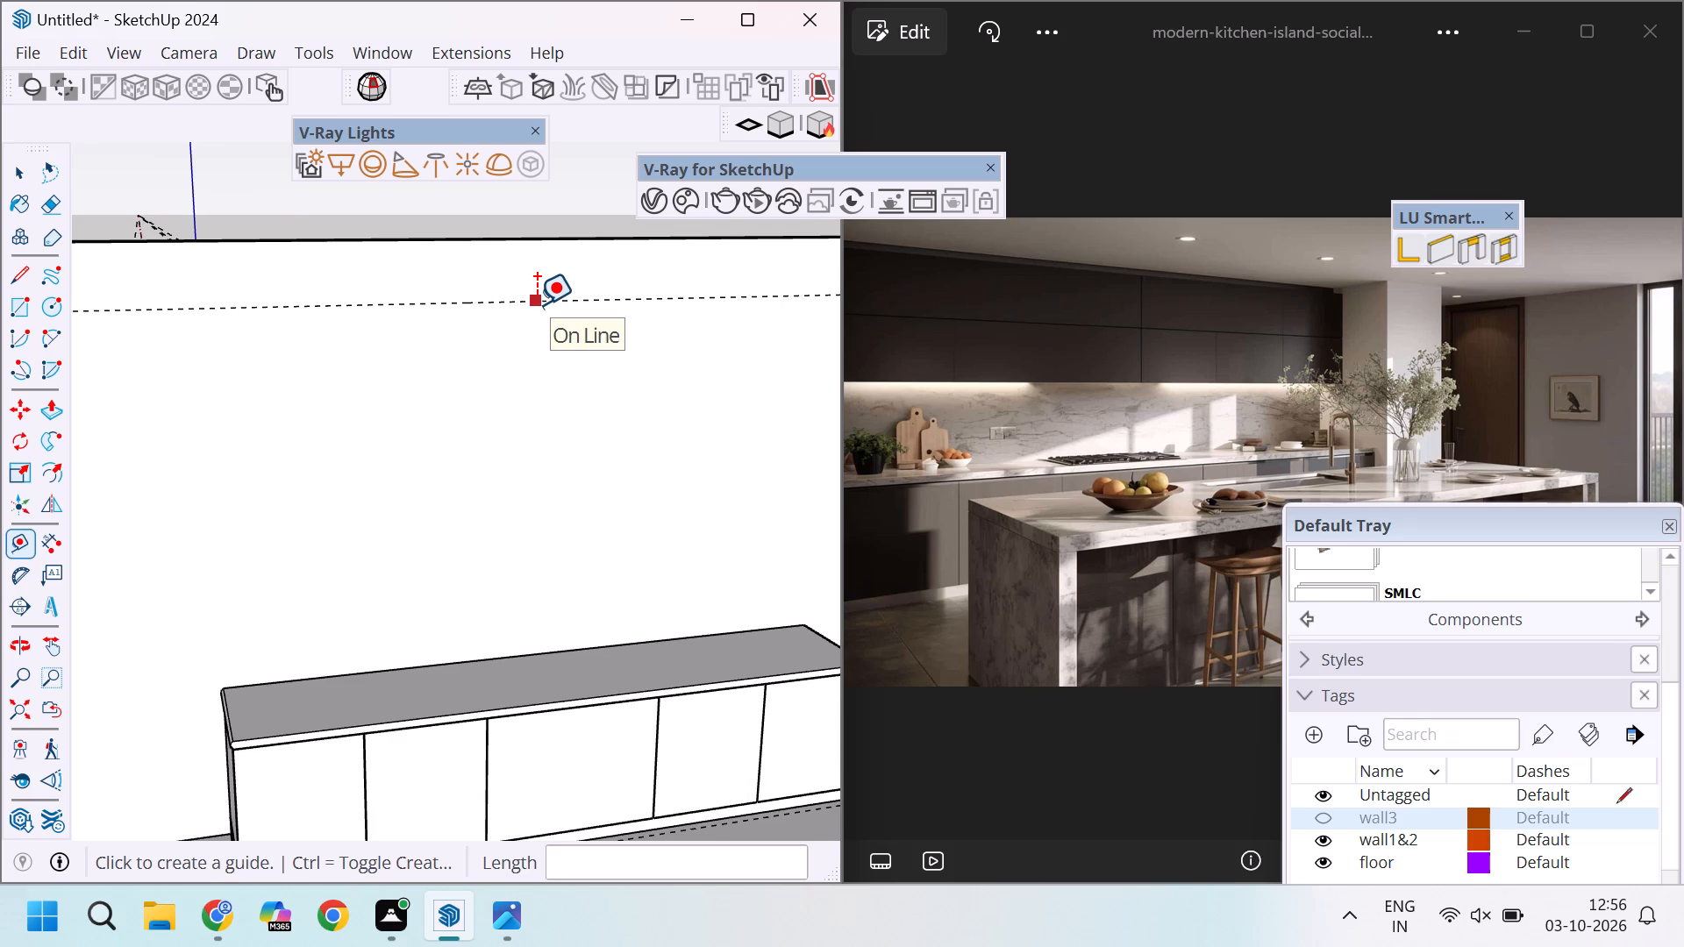
Place a horizontal guide on the left wall 2' above the rear top edge of the base cabinet.
click(537, 304)
key(Escape)
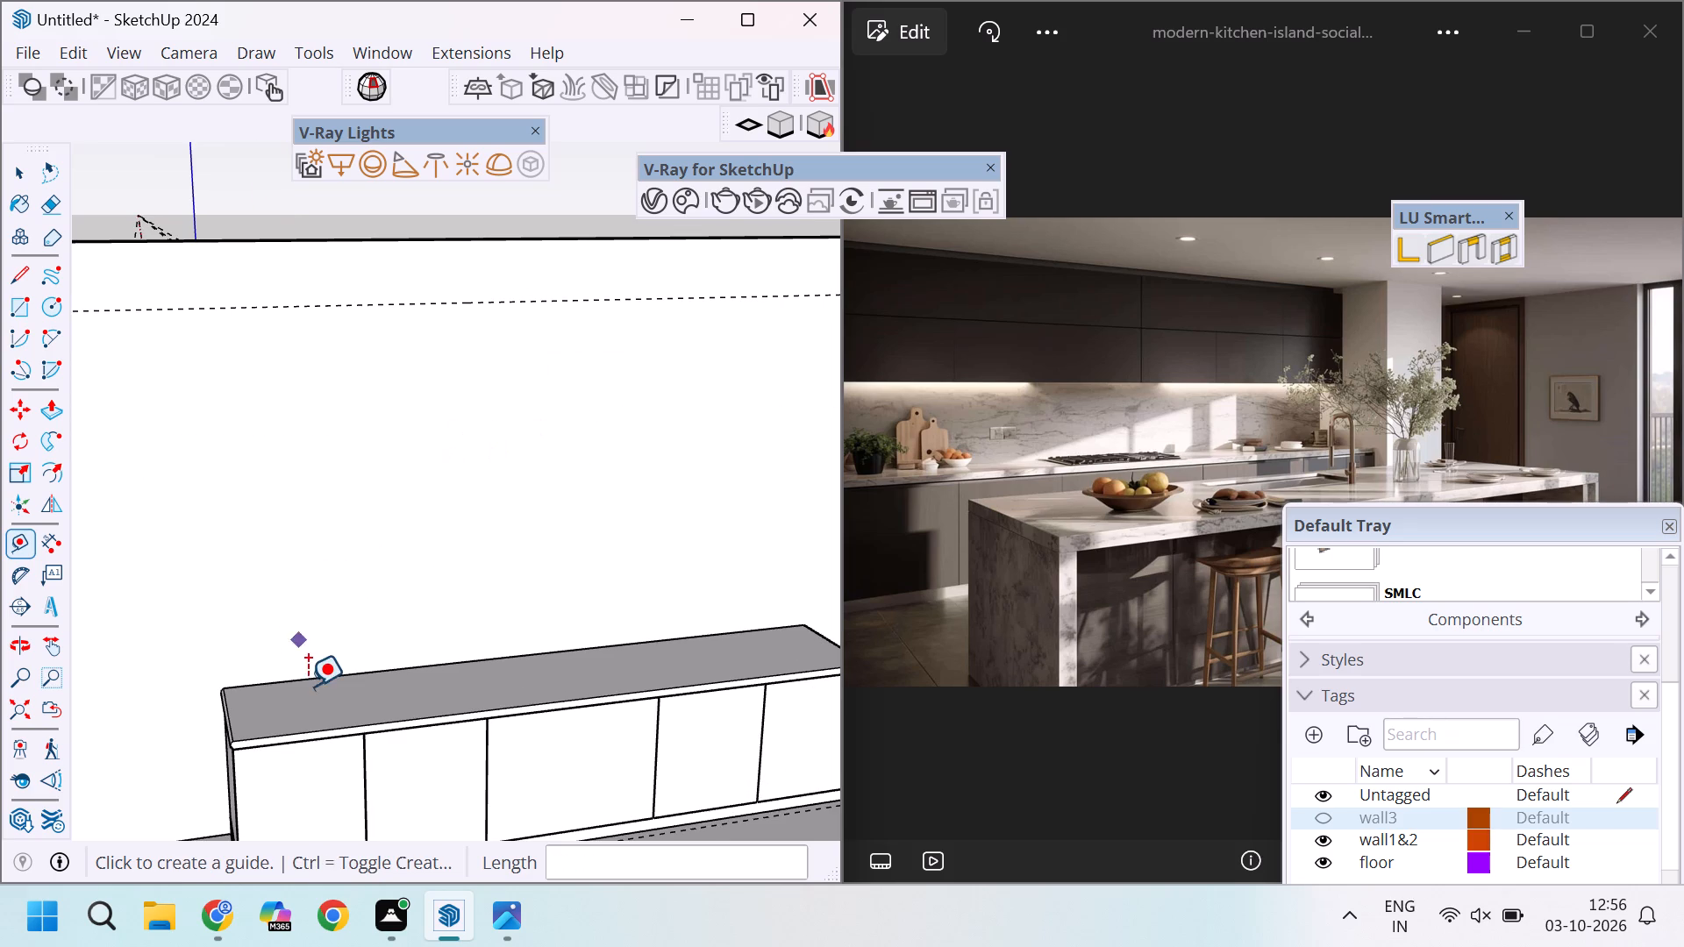
click(337, 676)
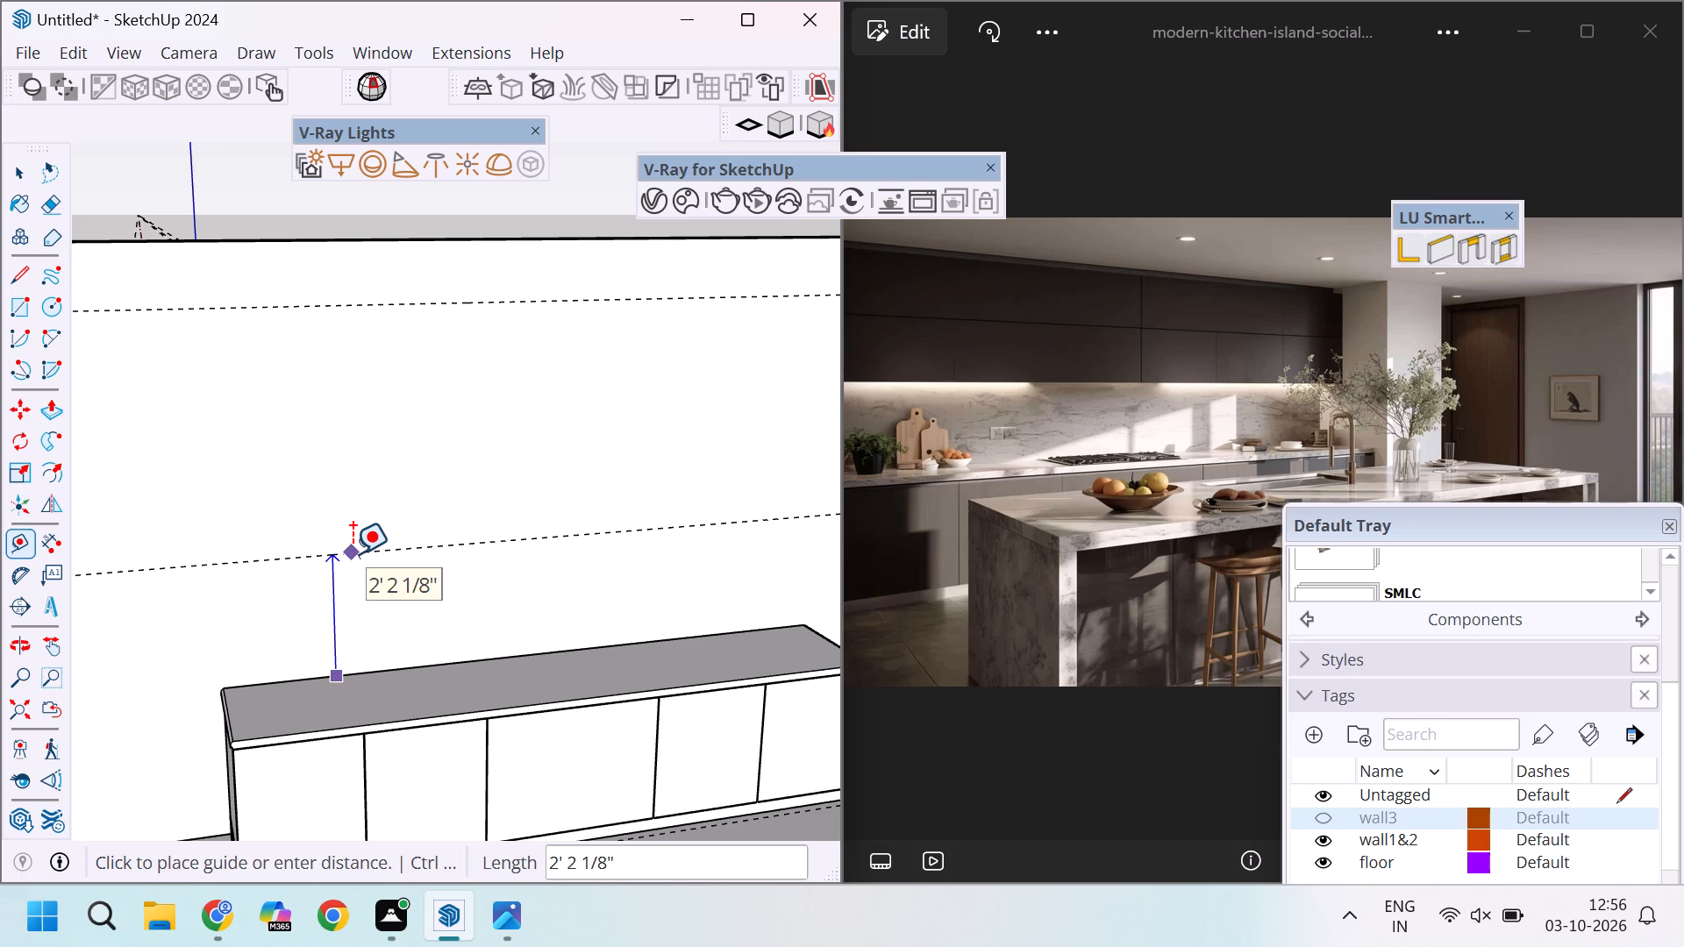
key(2)
key(apostrophe)
key(Return)
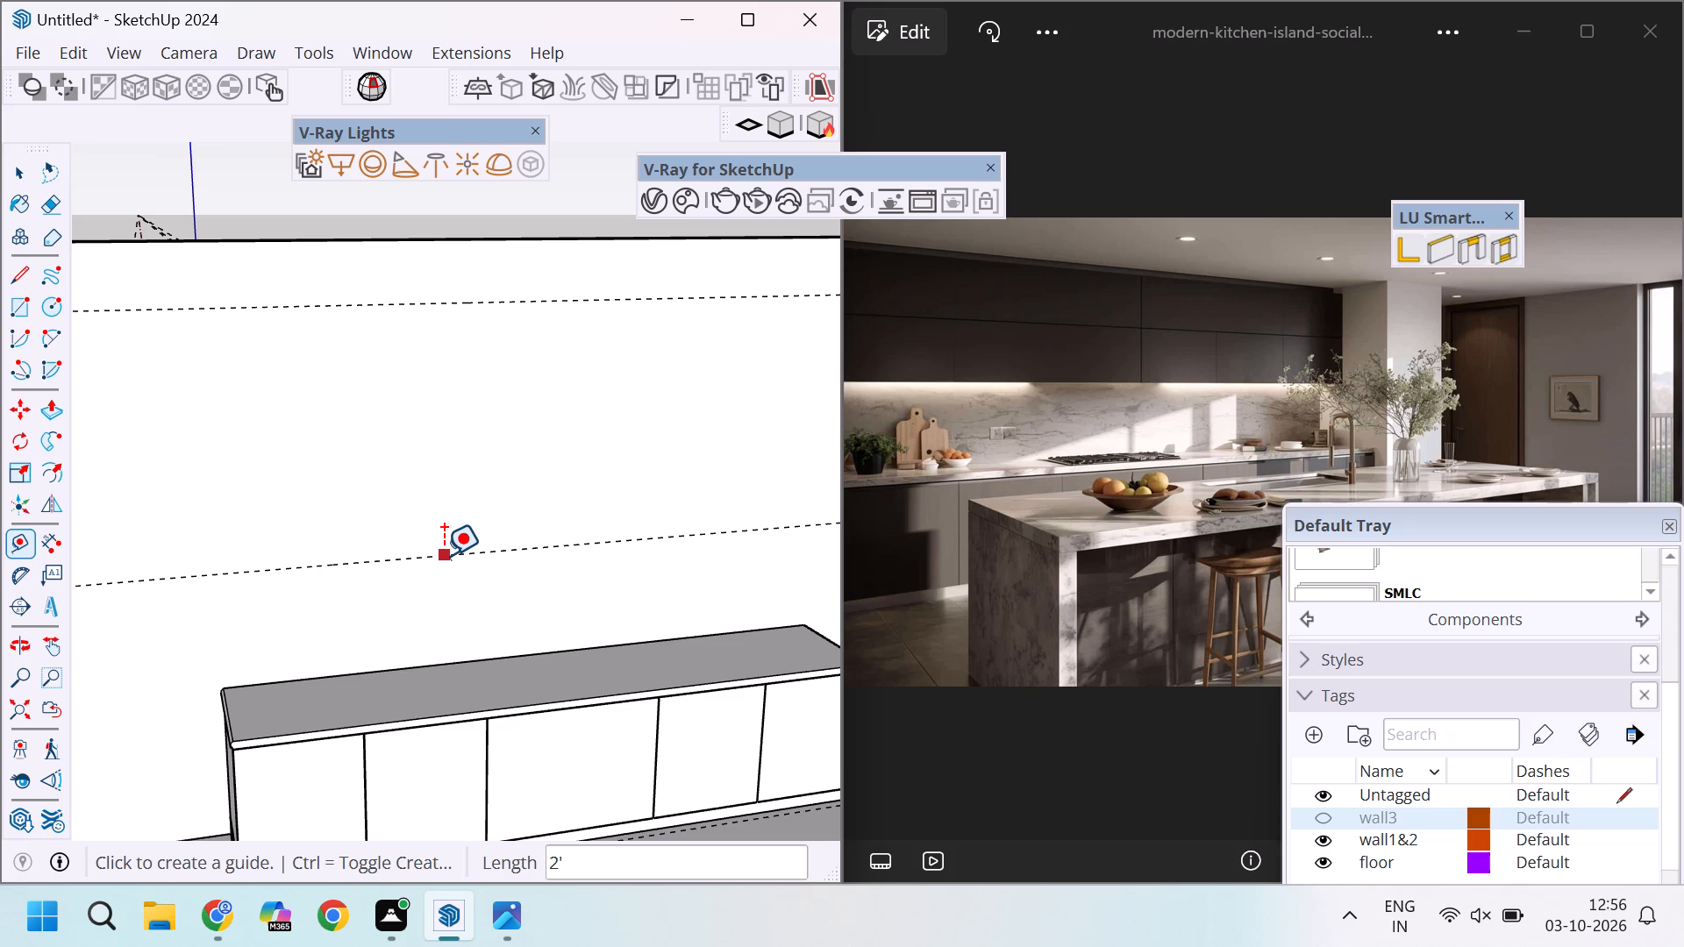
Place another horizontal guide on the left wall 18" below the guide nearest the wall's top edge.
click(444, 555)
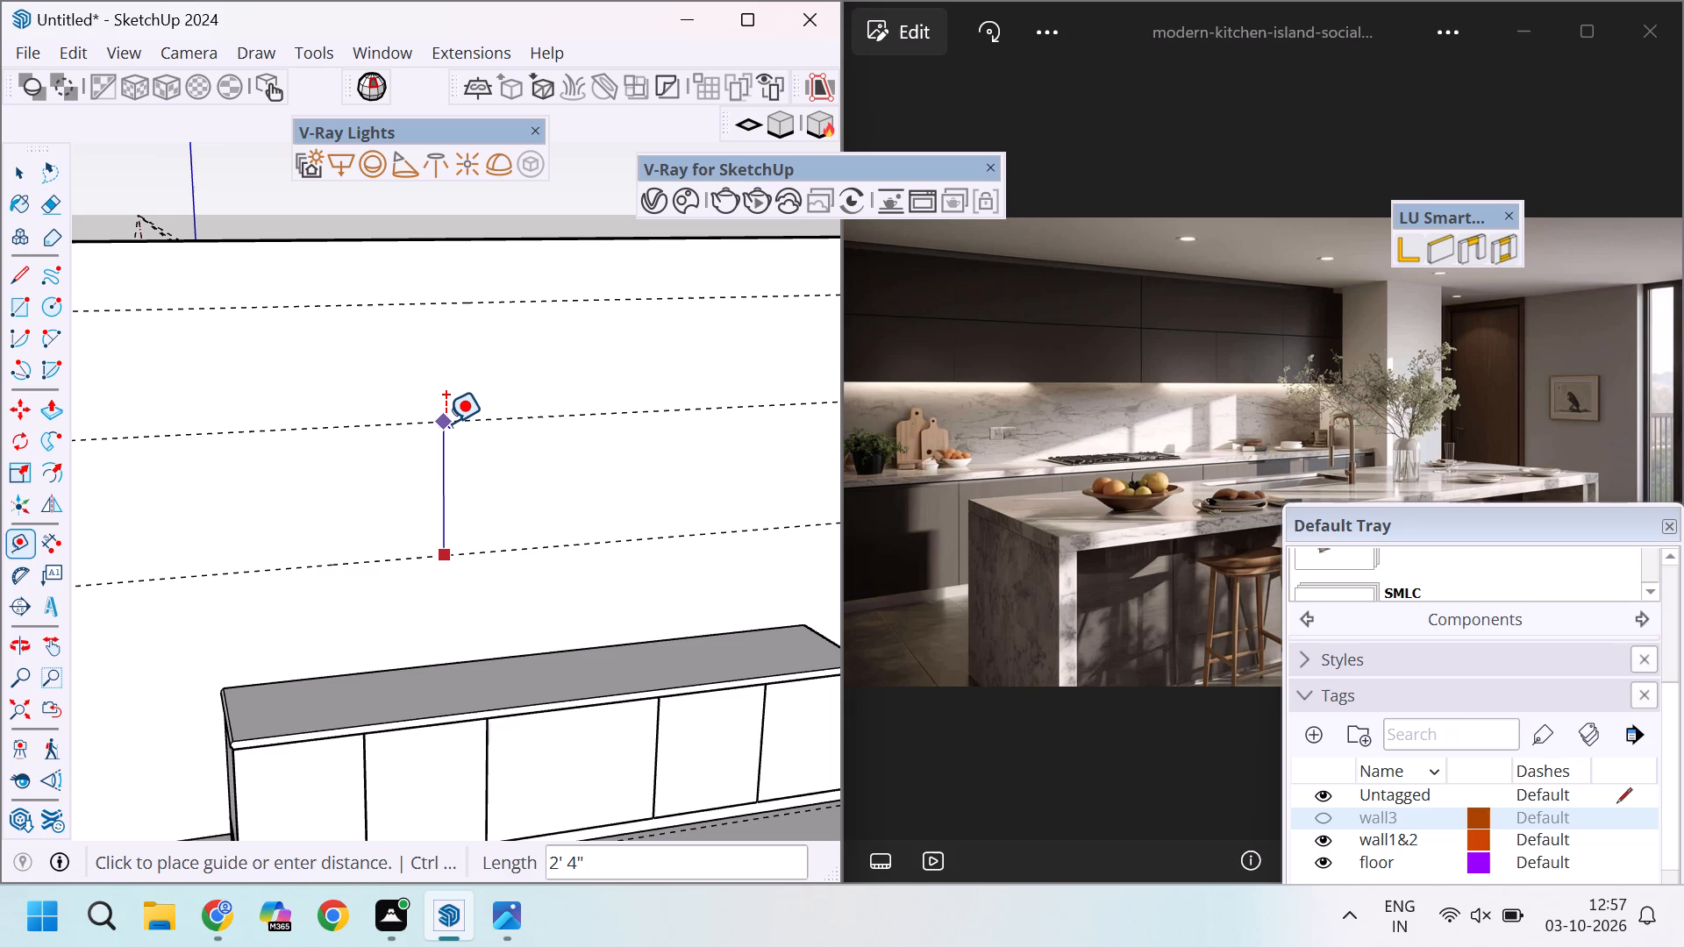
key(Escape)
click(435, 300)
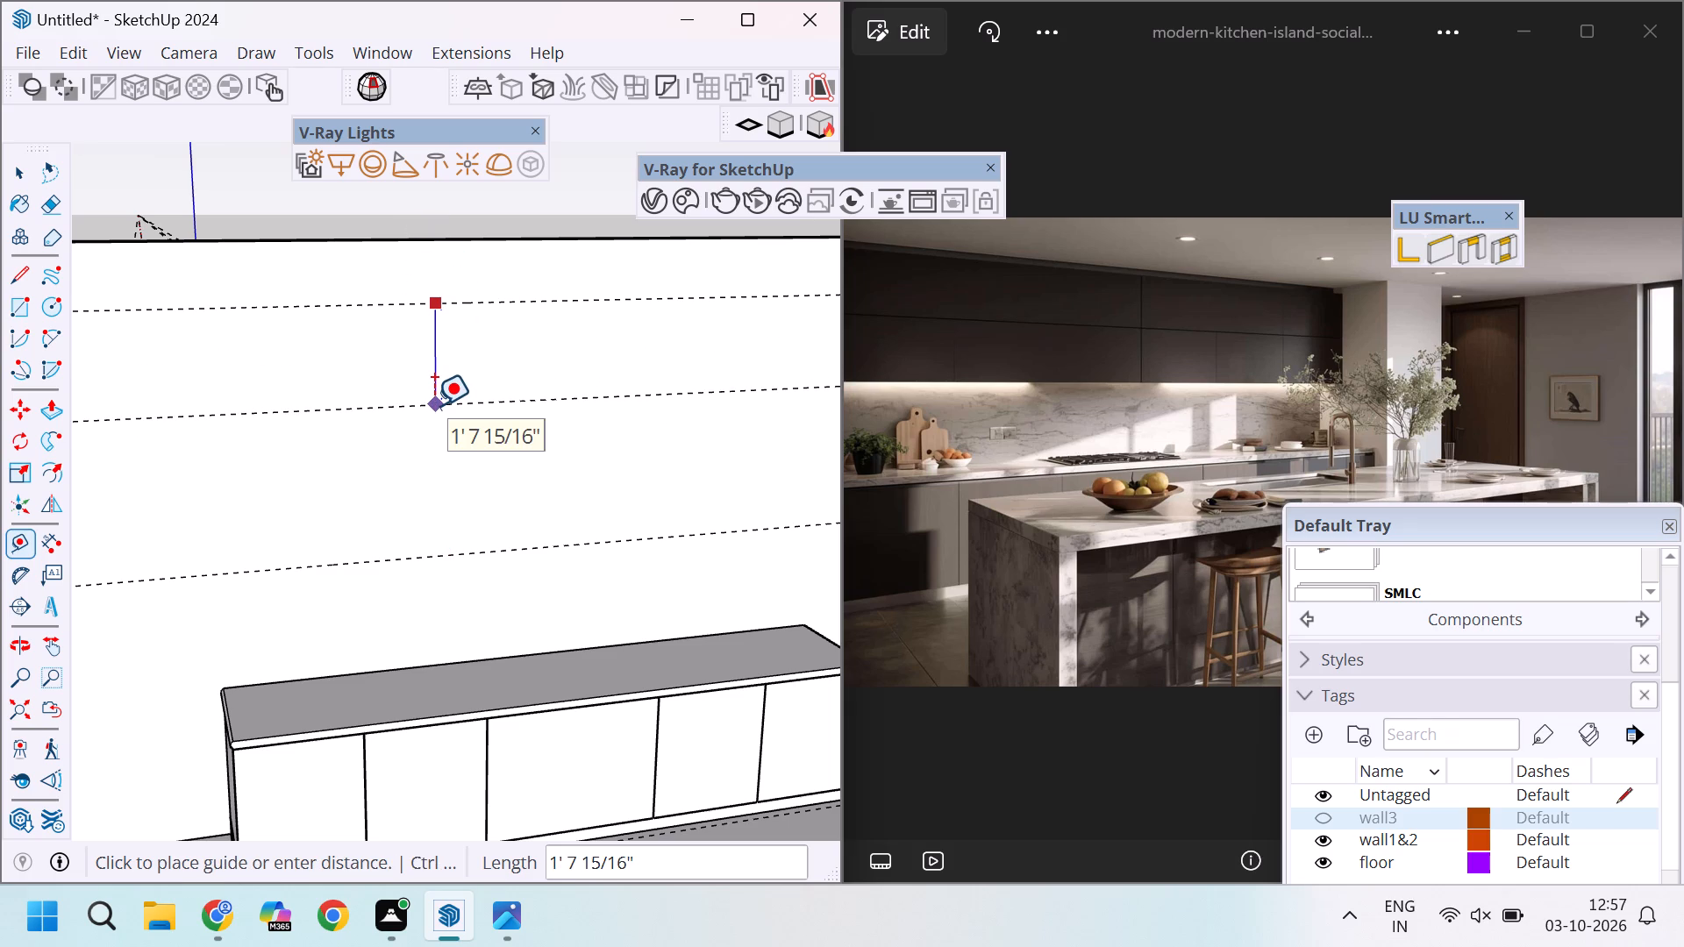
key(1)
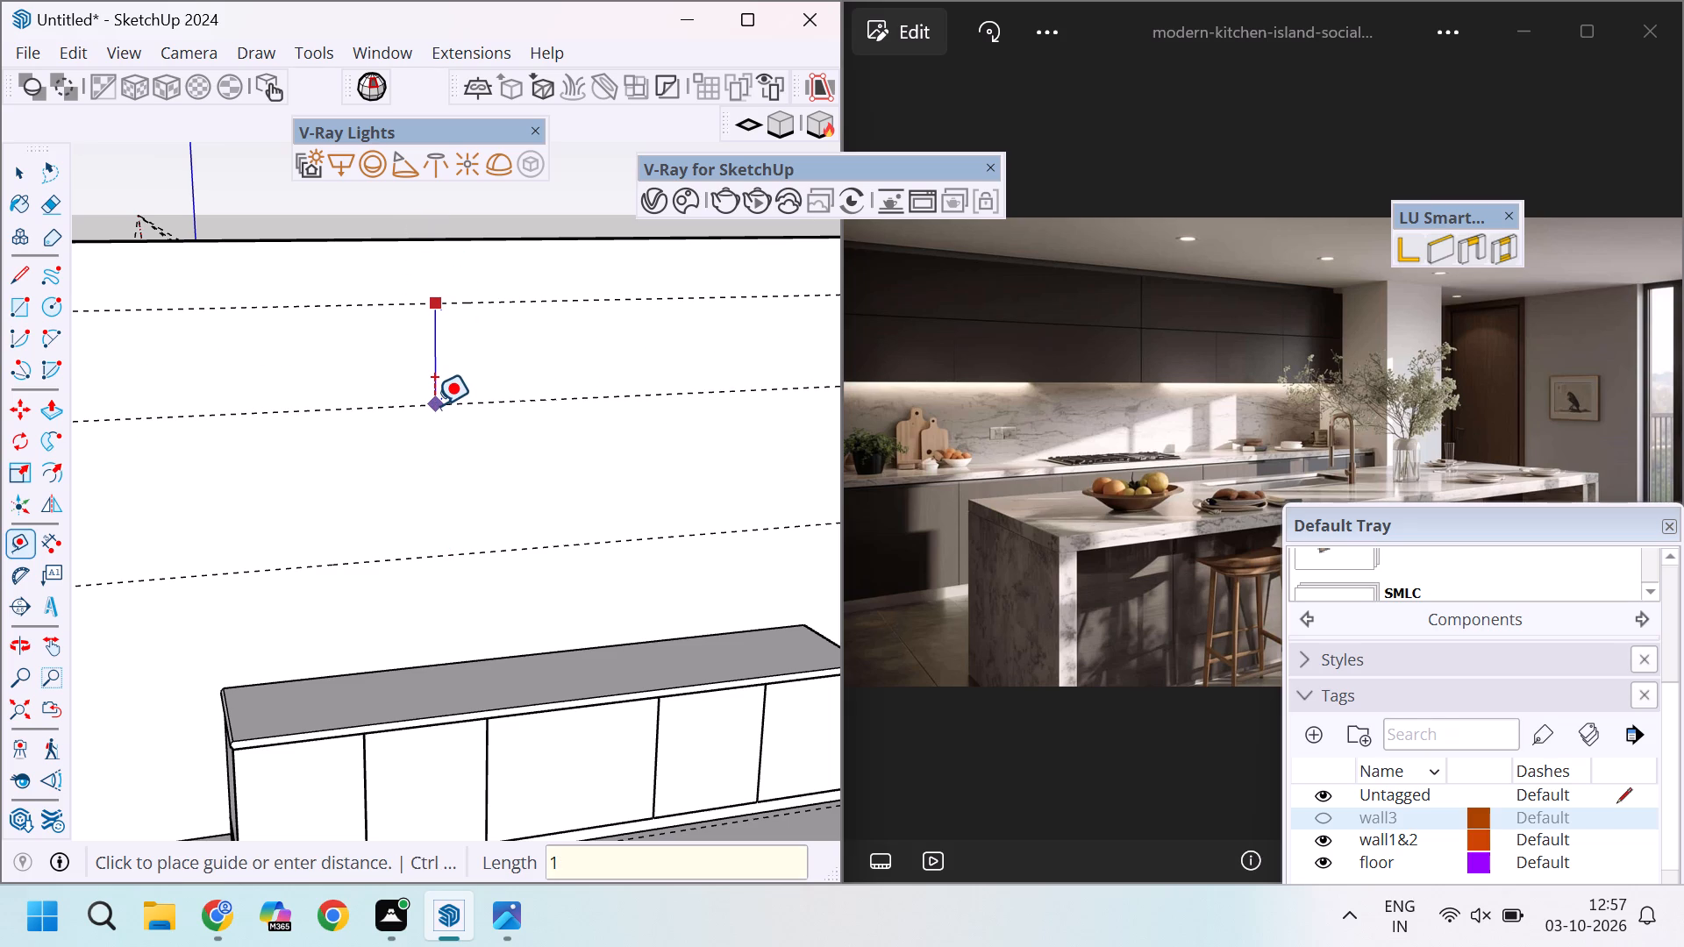
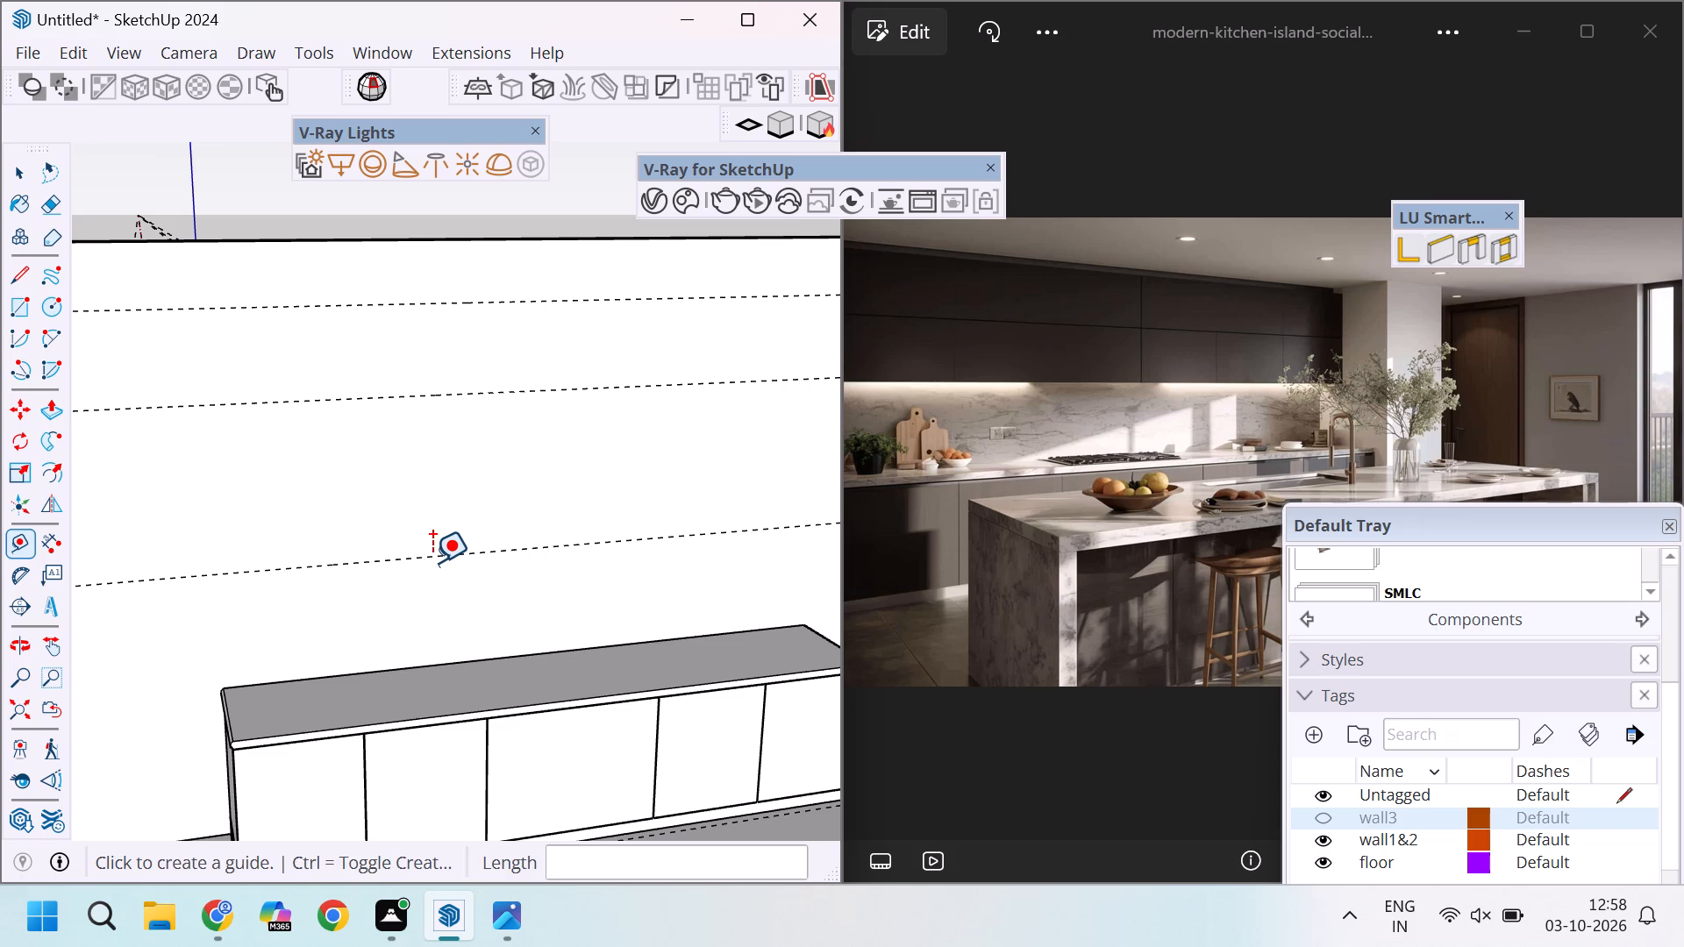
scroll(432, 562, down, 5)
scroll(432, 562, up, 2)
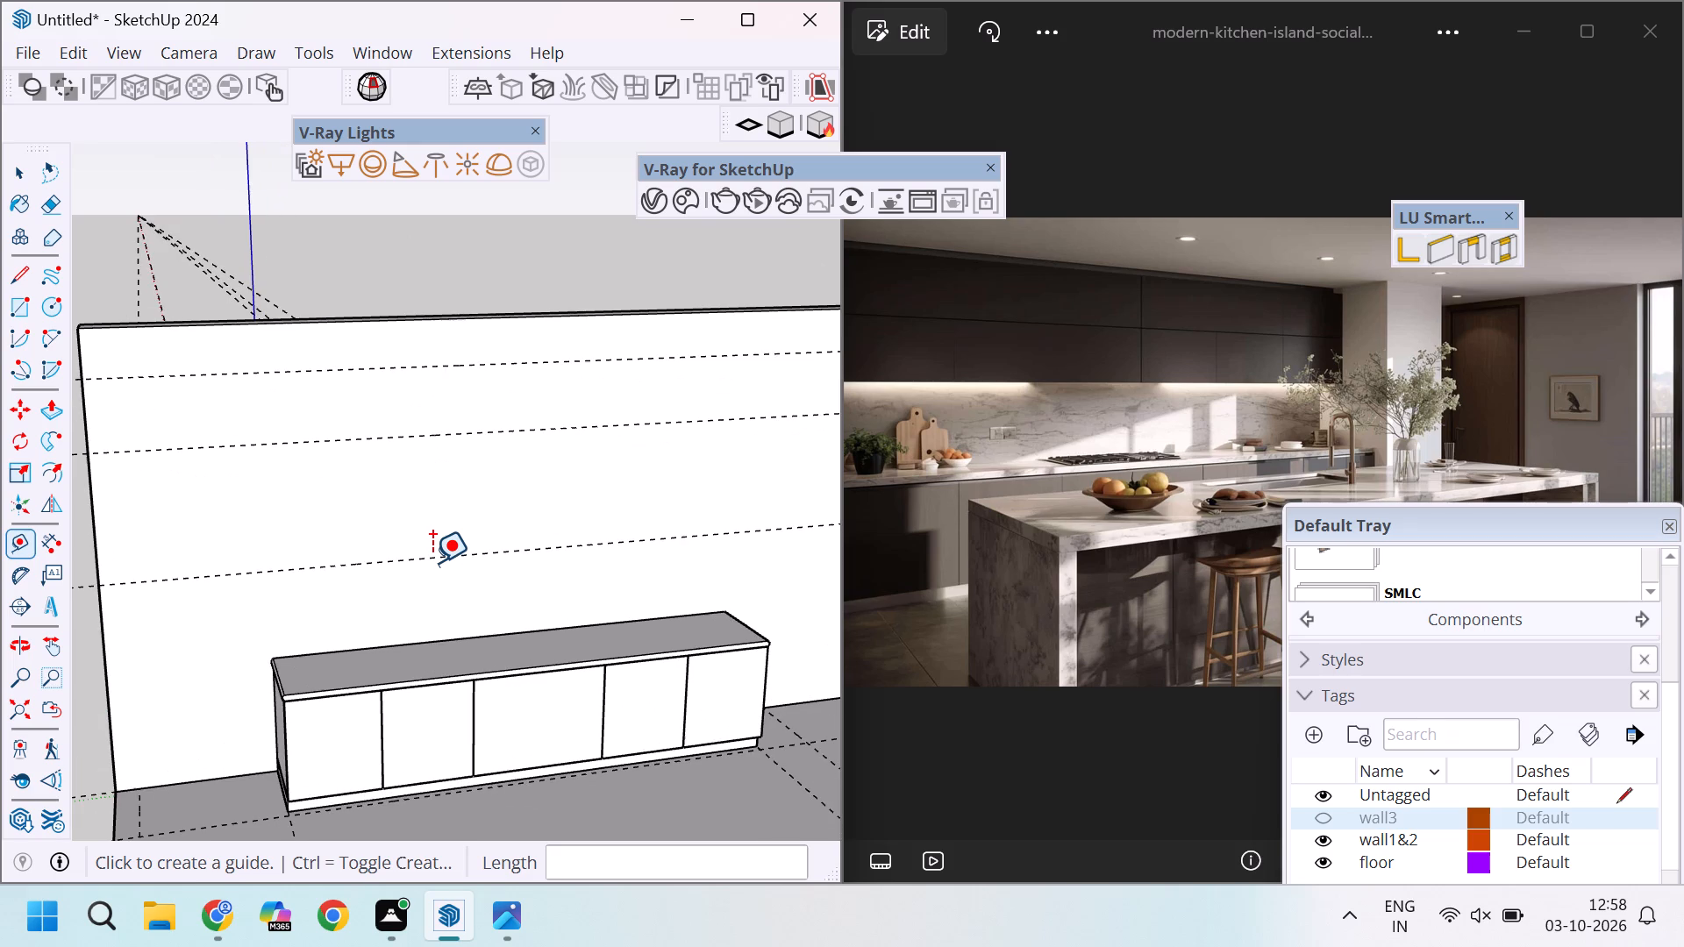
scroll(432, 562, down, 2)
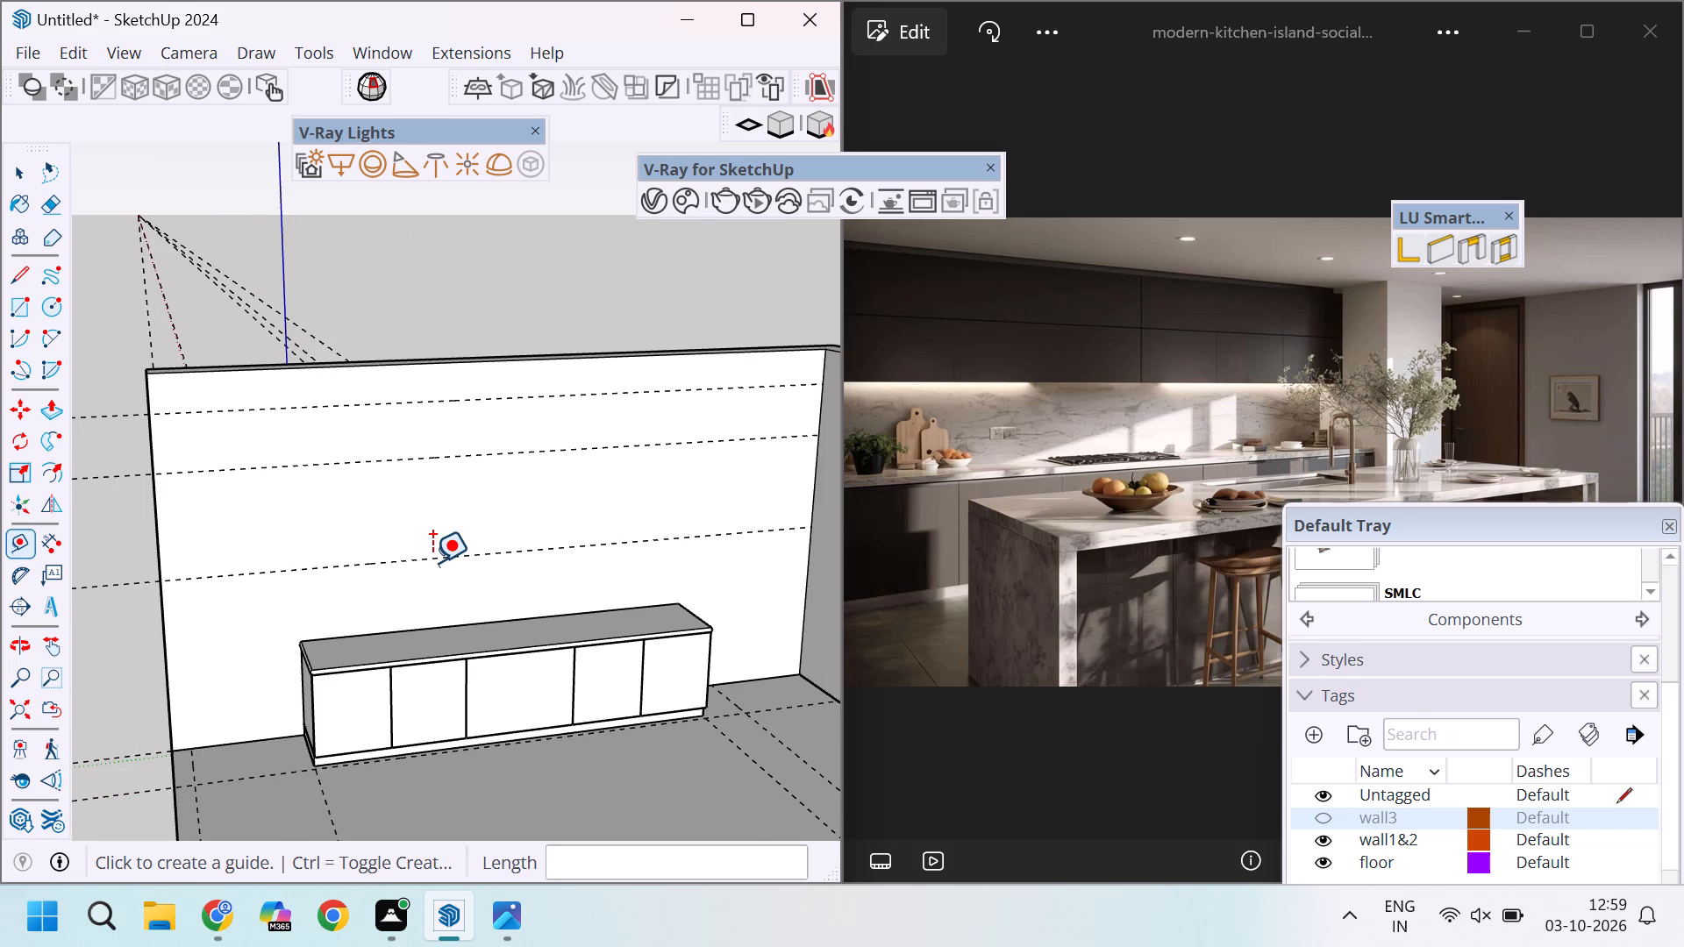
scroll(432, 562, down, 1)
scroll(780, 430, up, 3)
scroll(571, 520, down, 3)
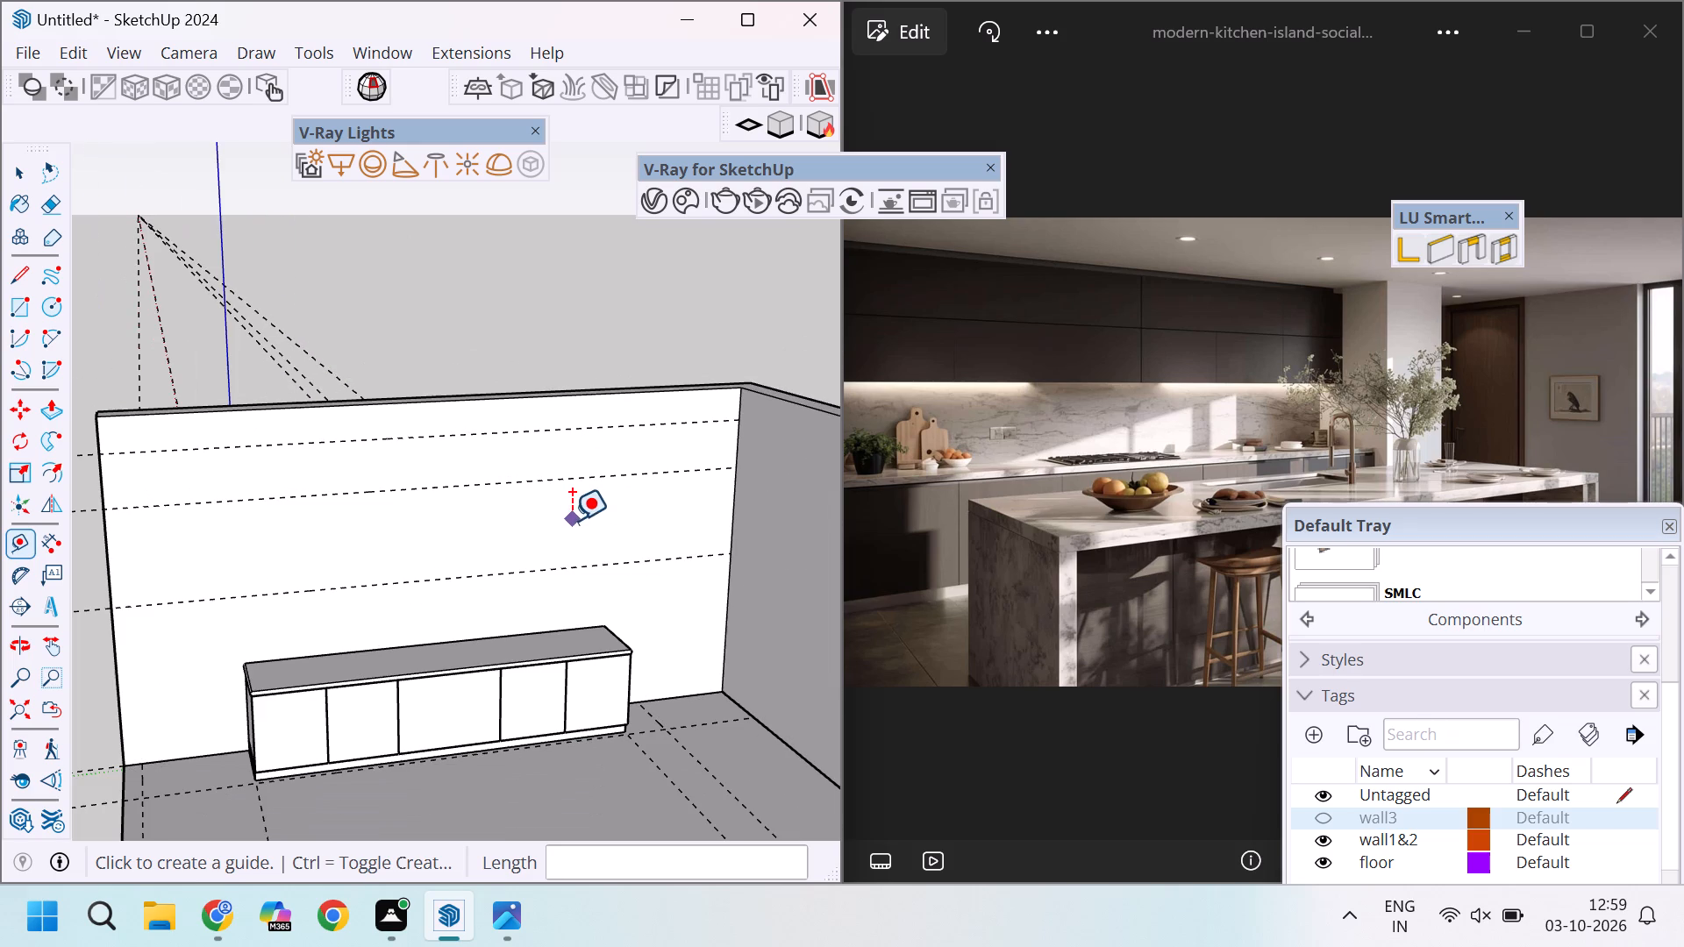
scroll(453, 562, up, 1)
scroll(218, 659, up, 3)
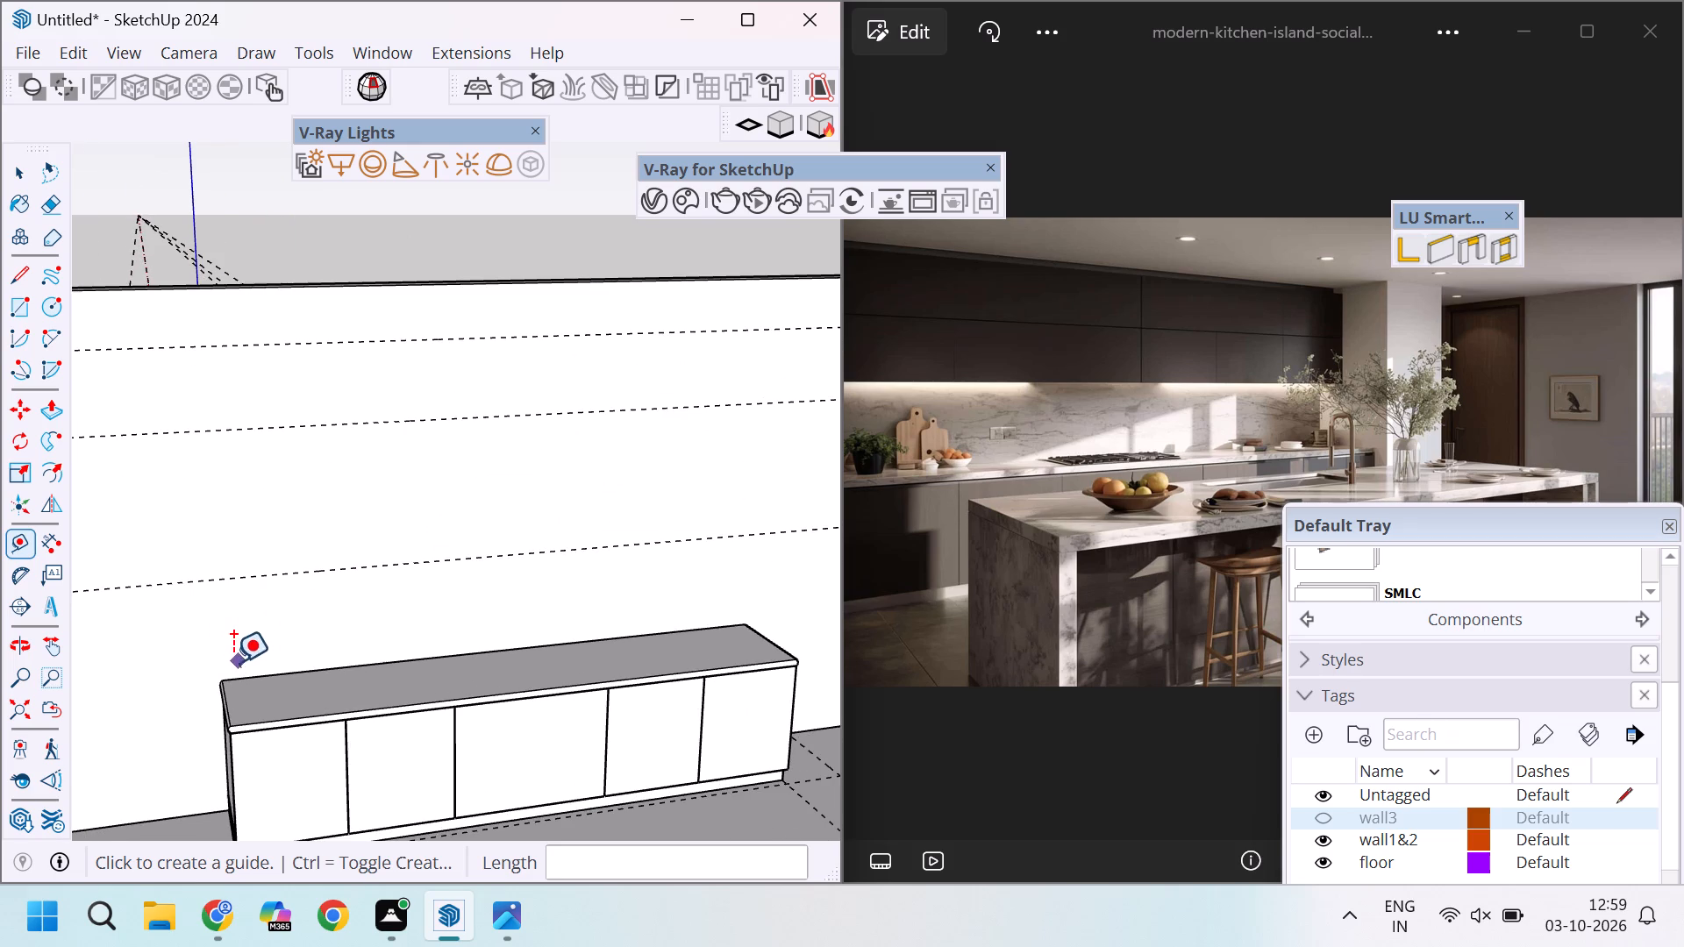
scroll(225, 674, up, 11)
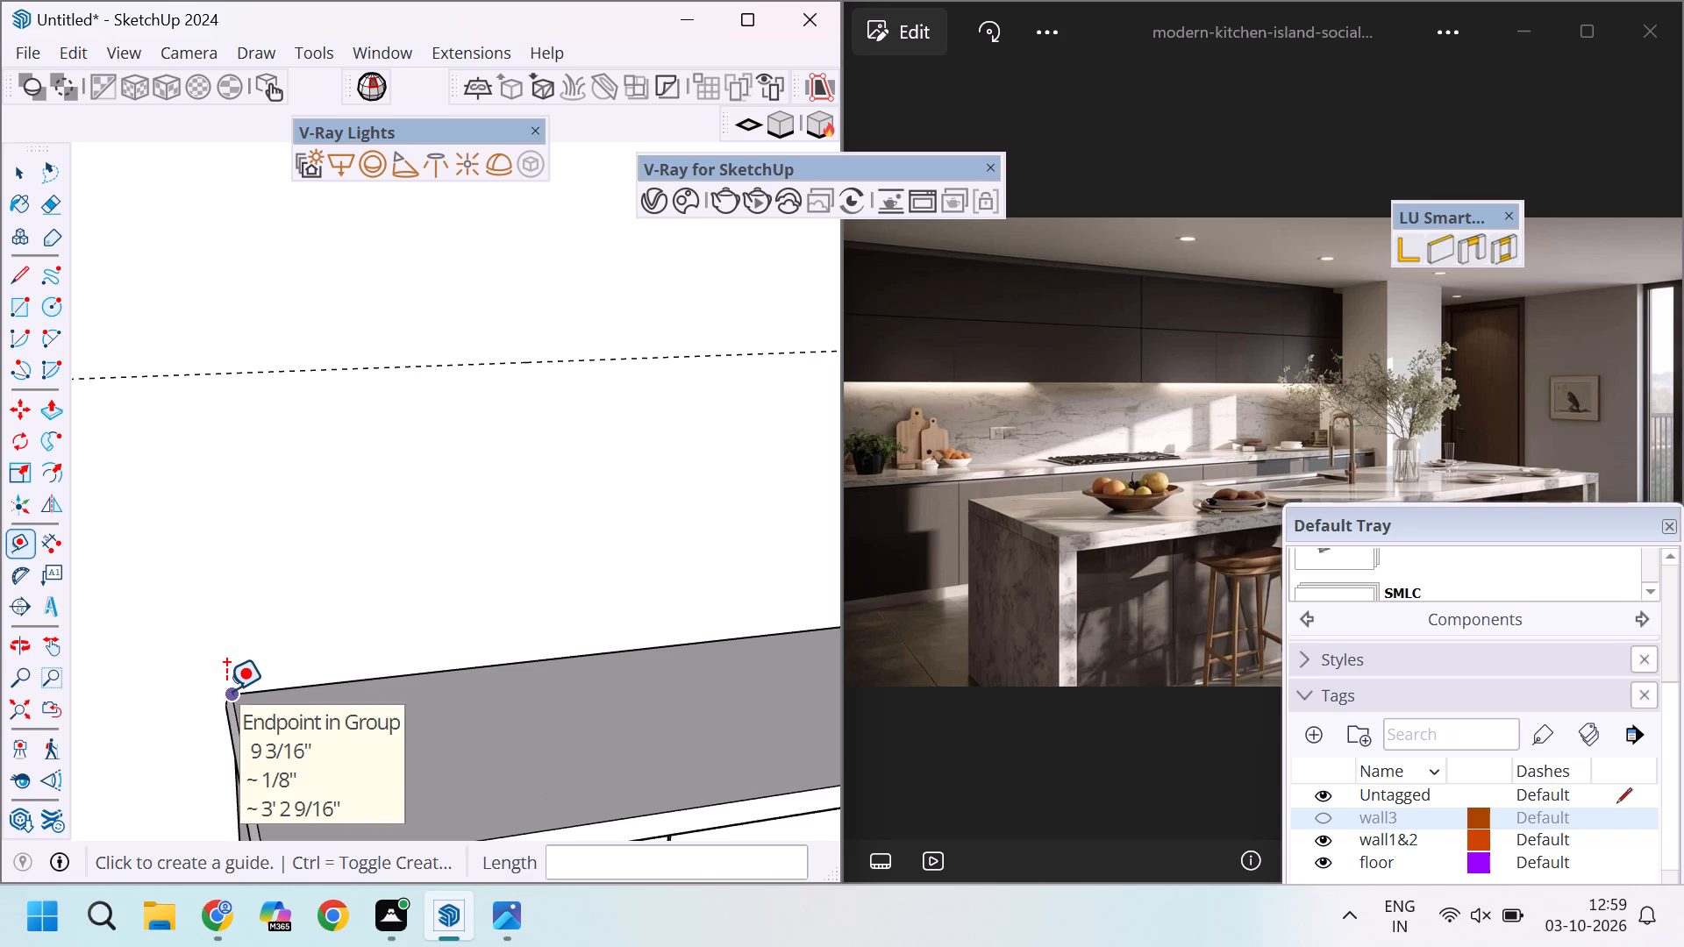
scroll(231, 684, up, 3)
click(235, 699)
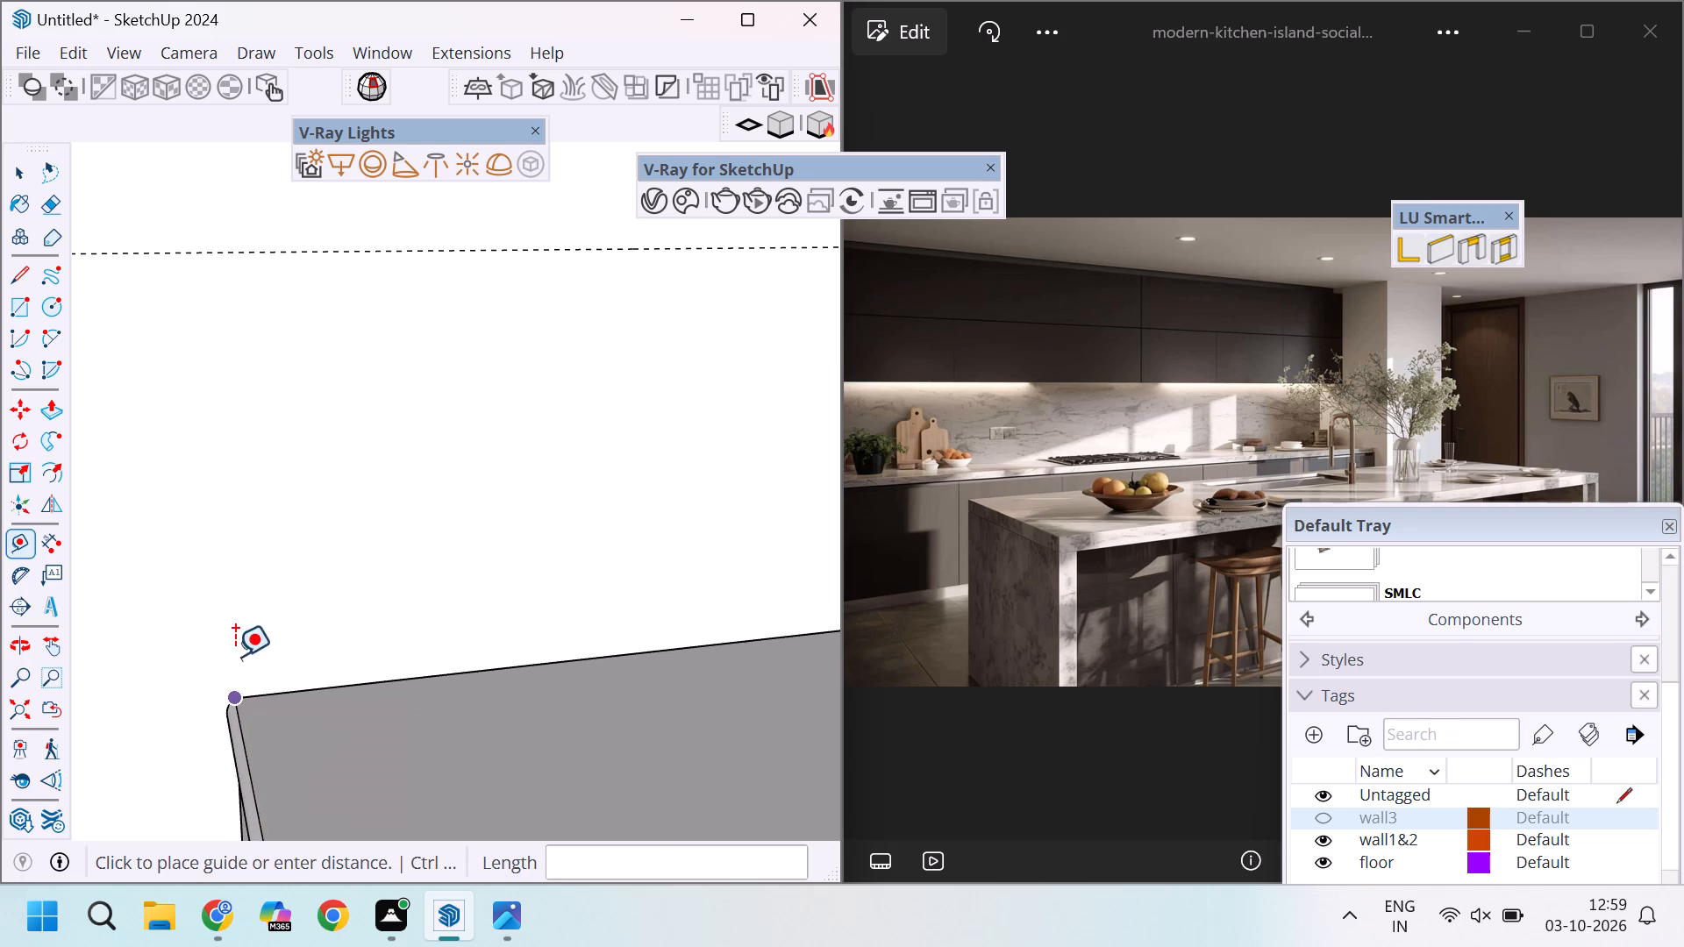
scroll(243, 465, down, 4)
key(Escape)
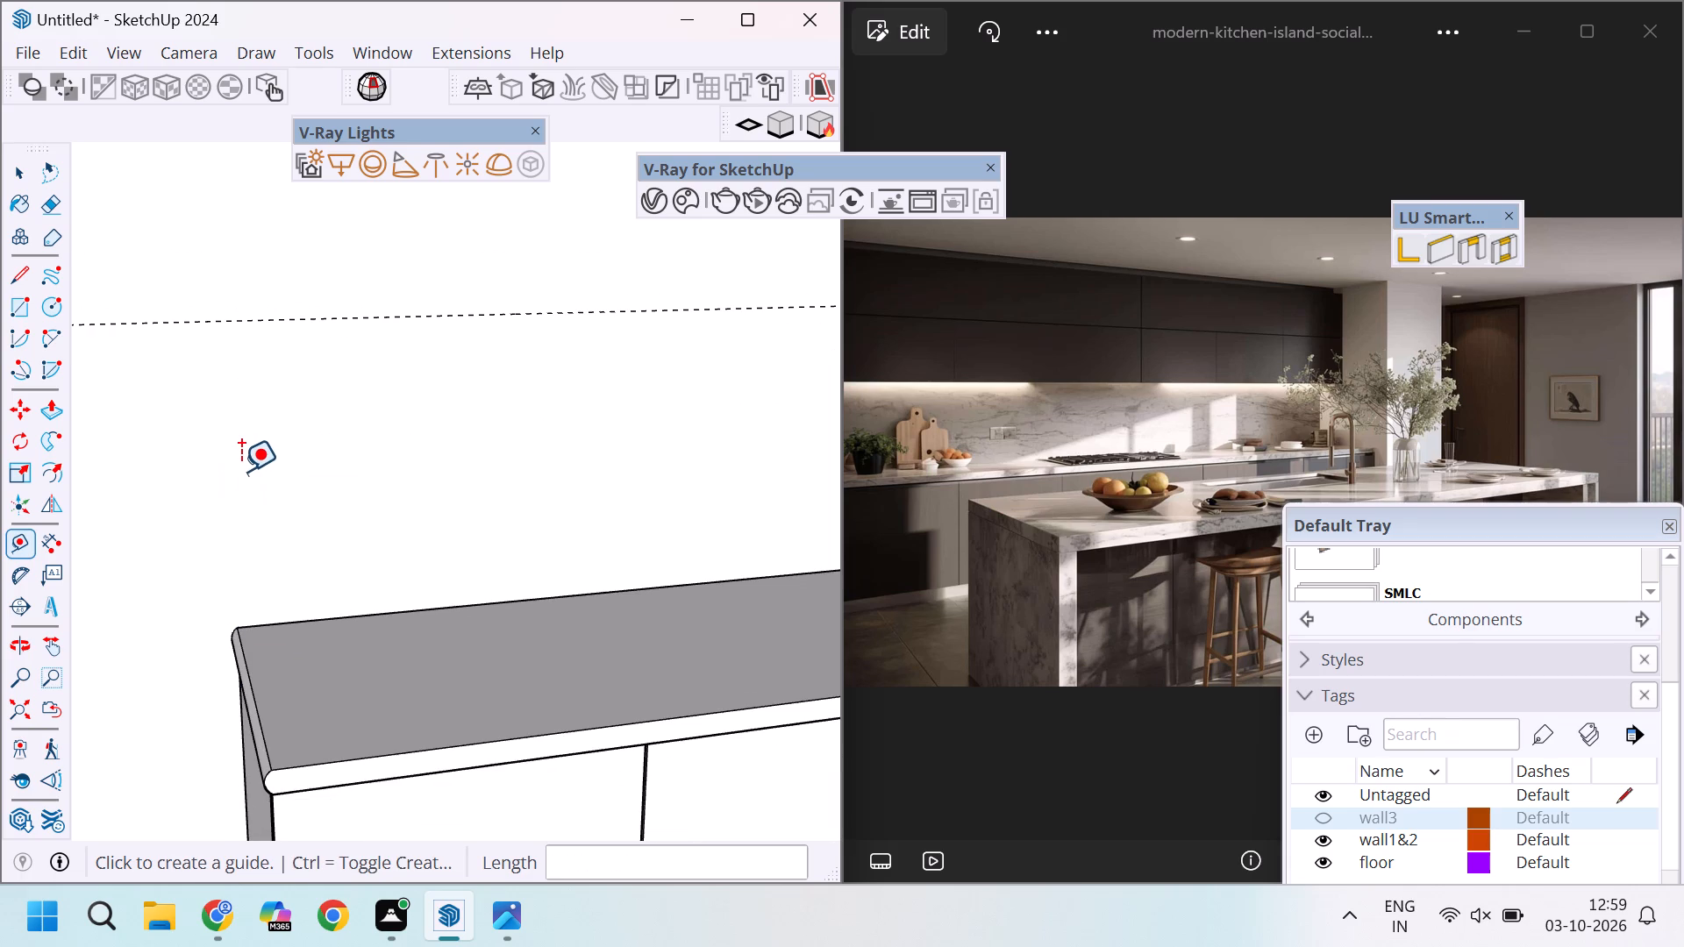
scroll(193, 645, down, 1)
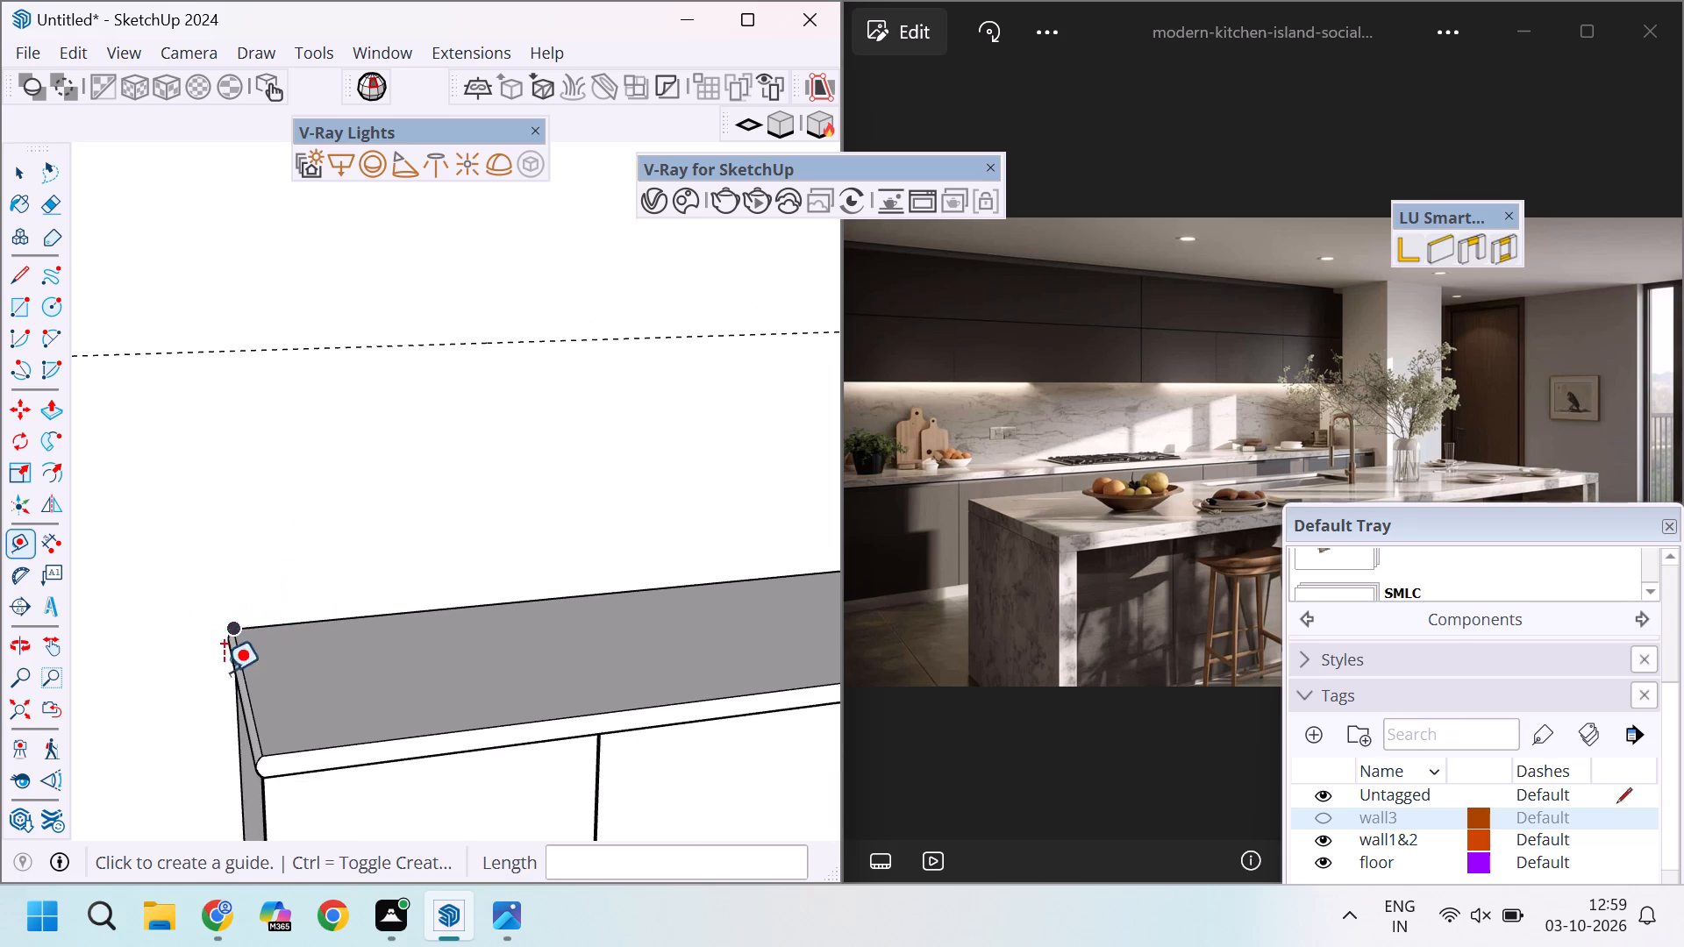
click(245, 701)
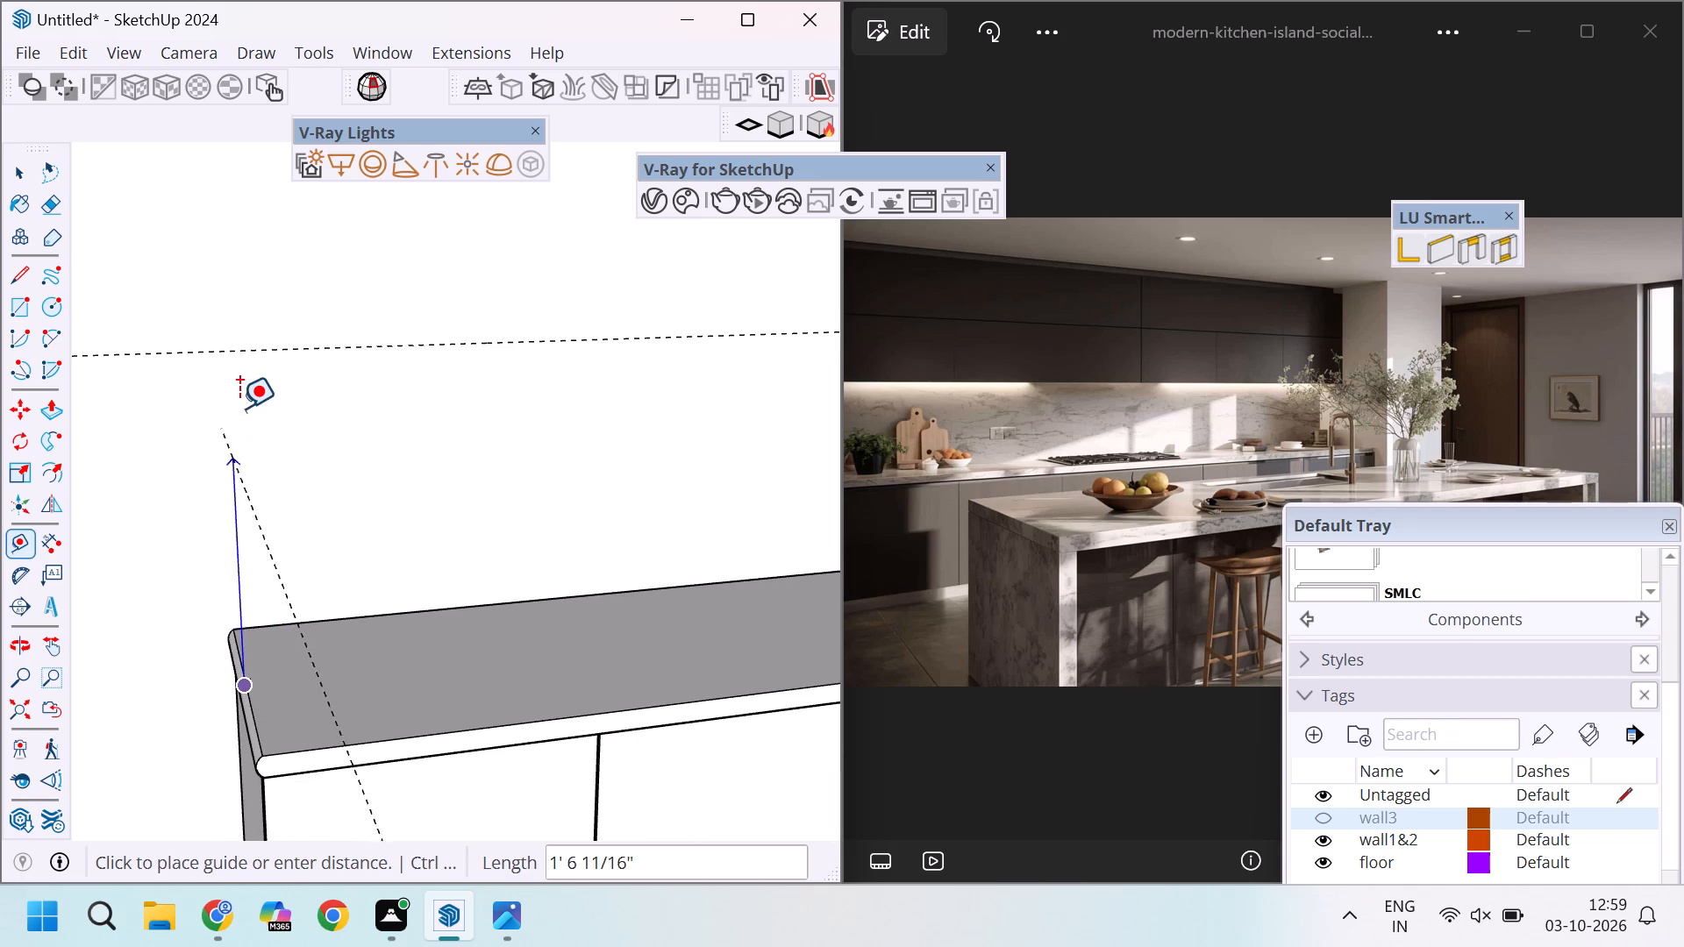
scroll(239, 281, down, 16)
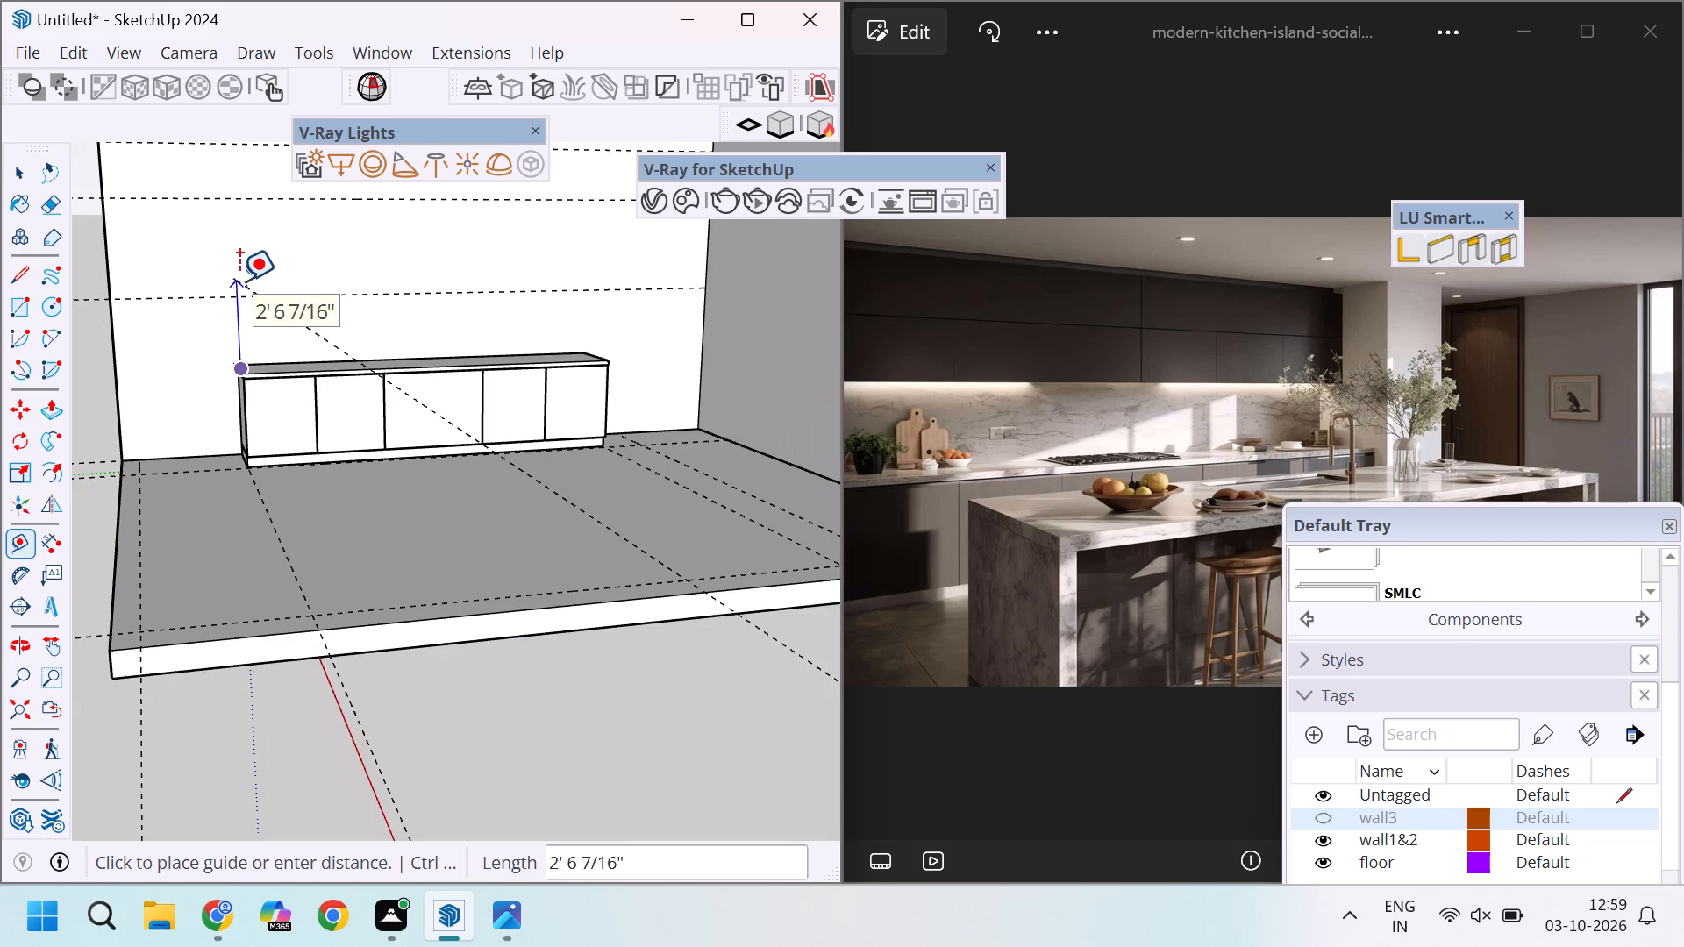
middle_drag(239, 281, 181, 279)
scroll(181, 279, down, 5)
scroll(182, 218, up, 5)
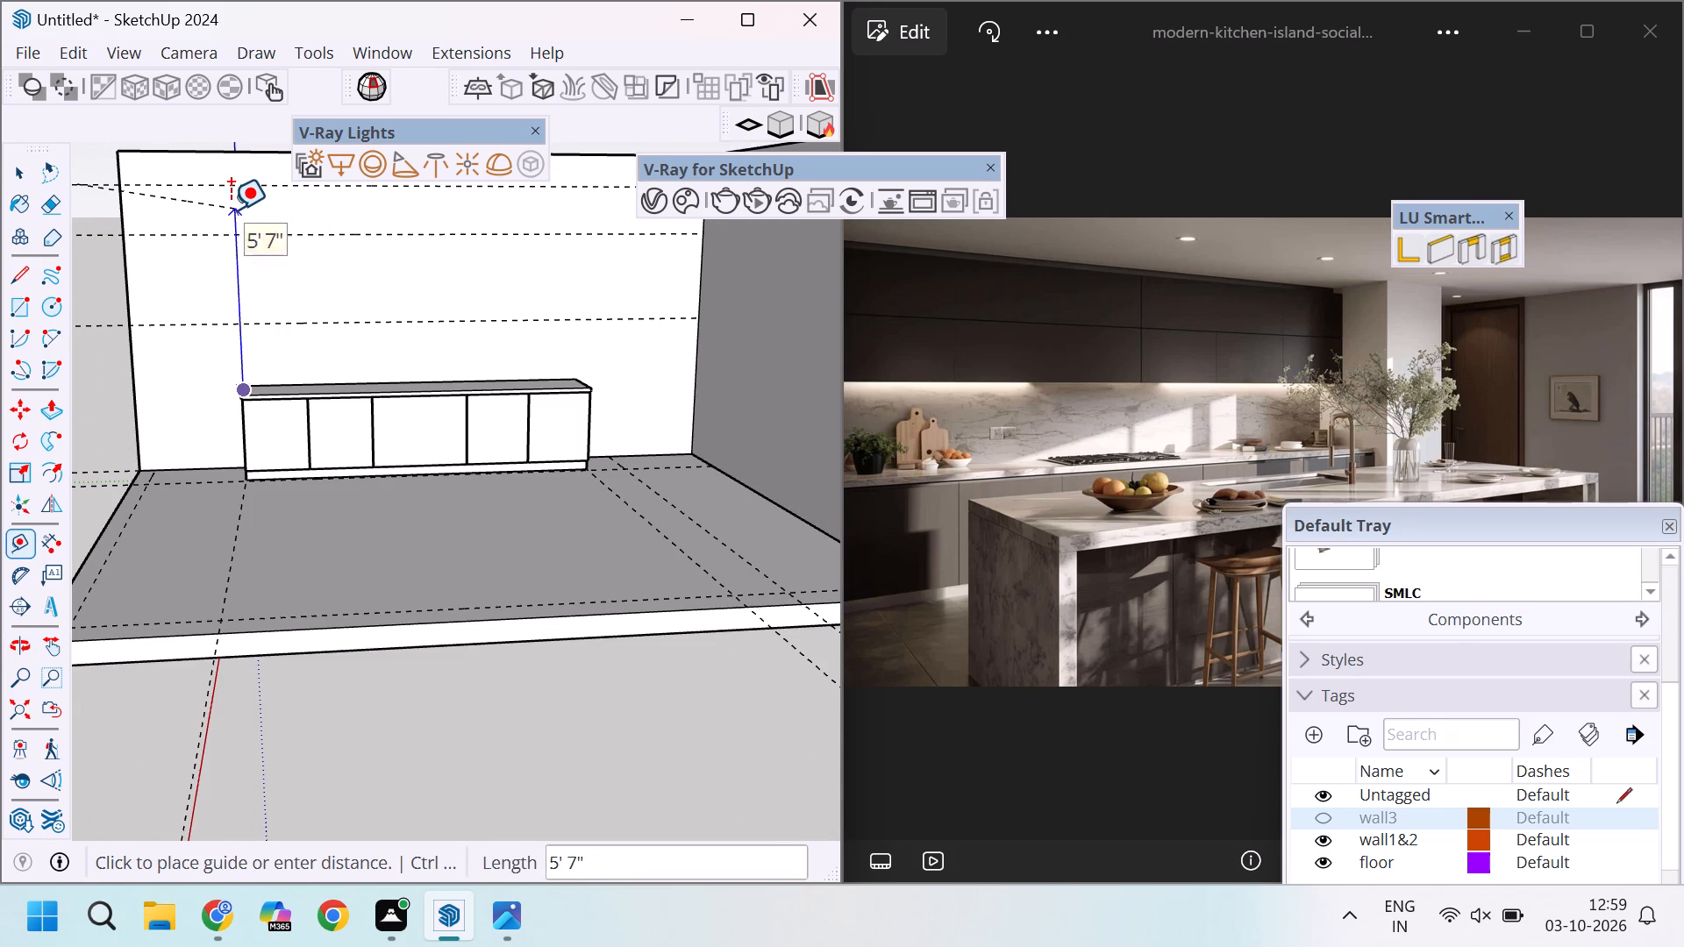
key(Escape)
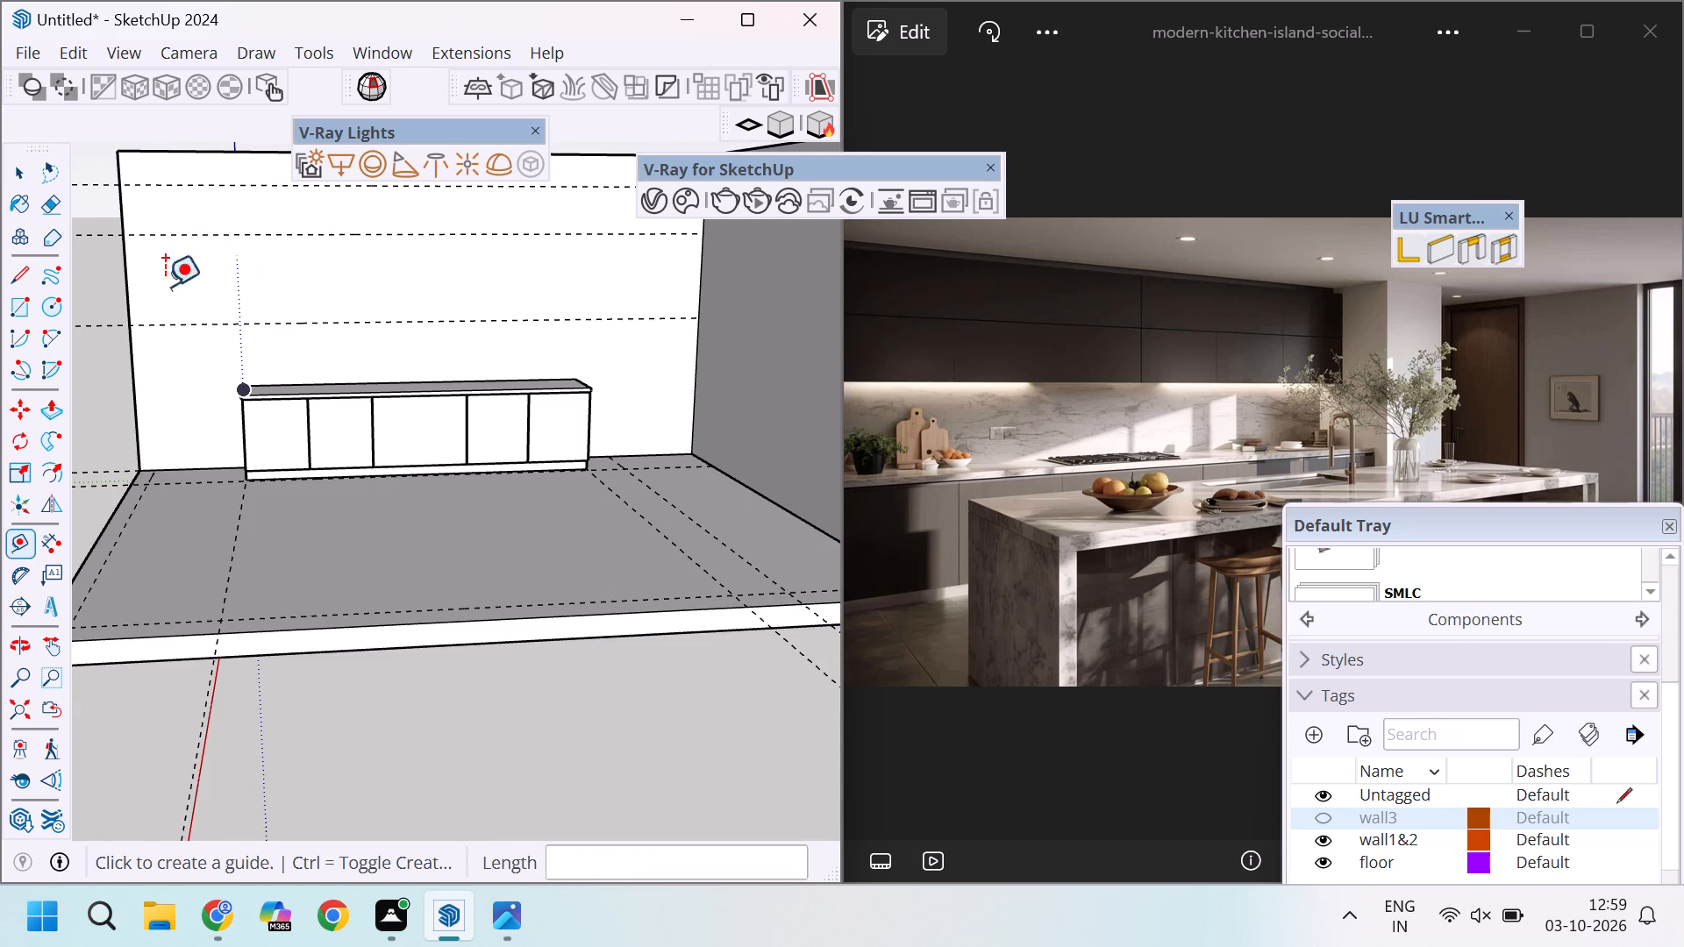
Place a vertical guide on the left wall 3' 6" from its open end, aligned with the base cabinet's nearest rear top corner.
scroll(134, 346, up, 3)
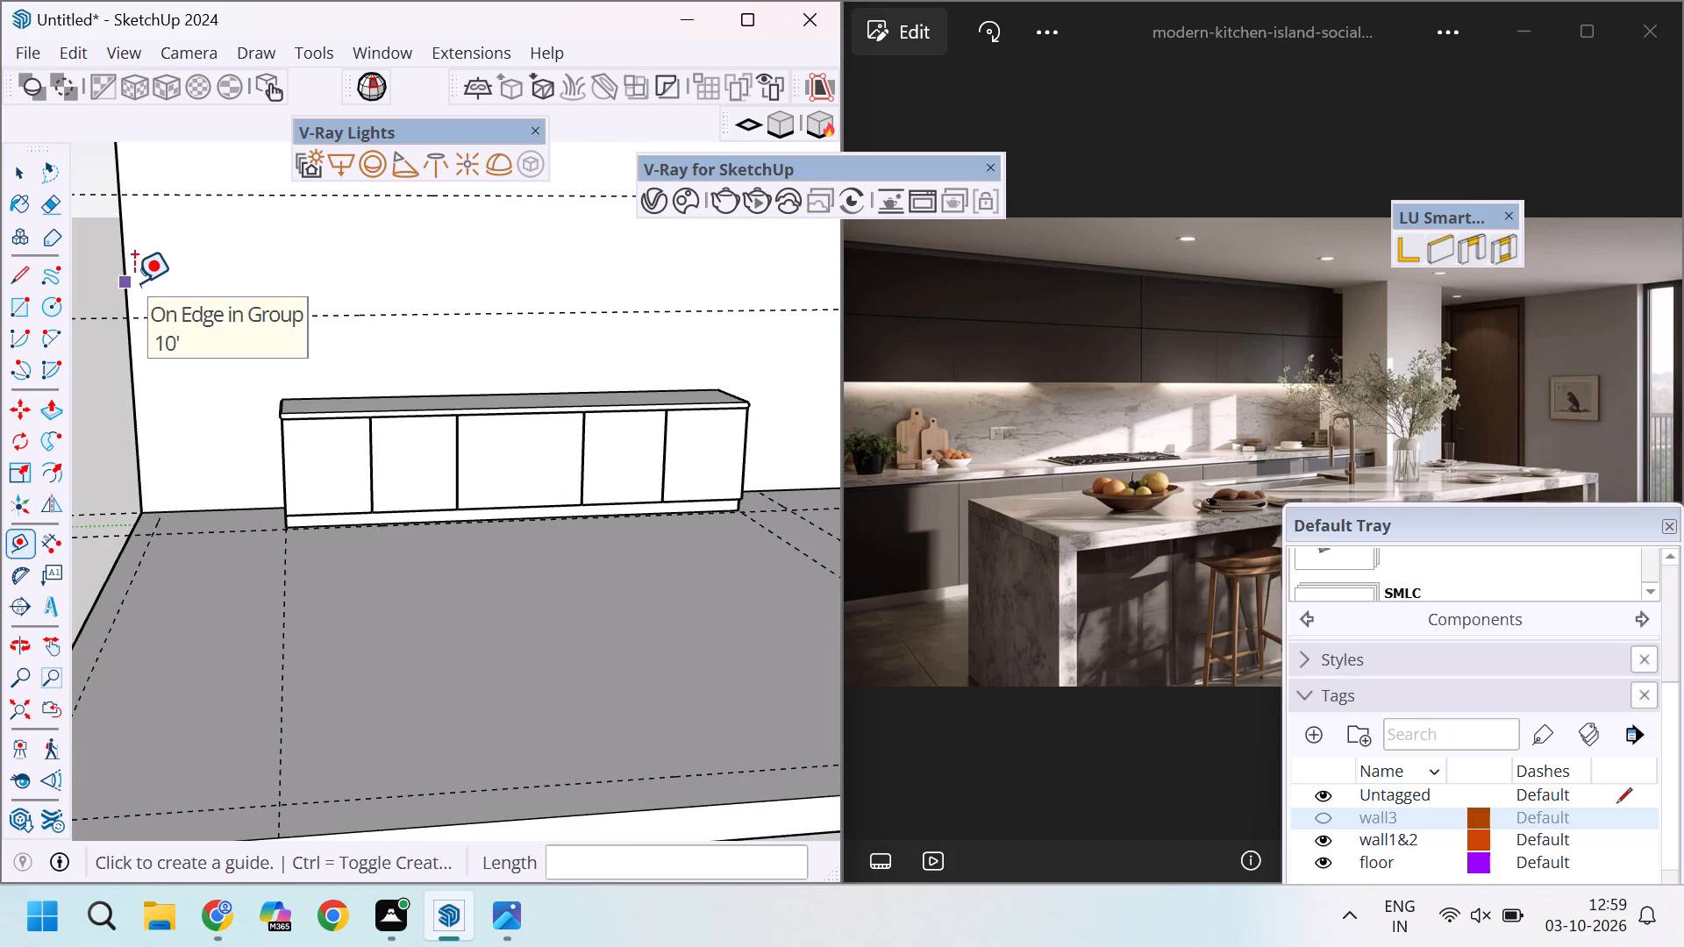
click(134, 282)
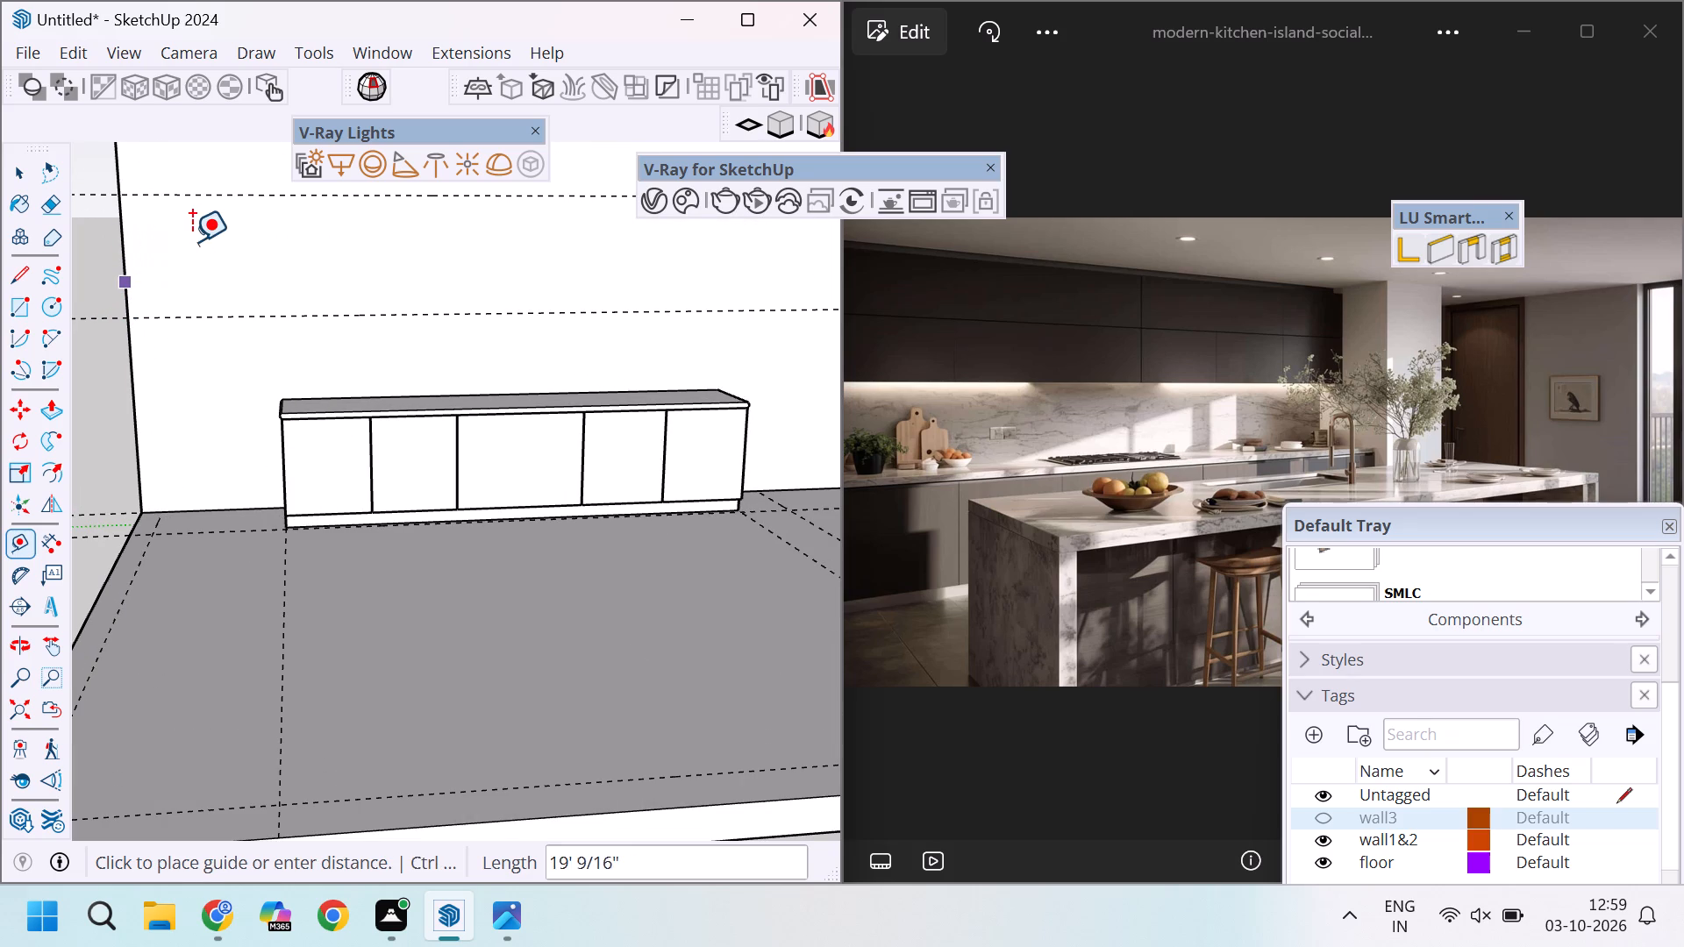
scroll(245, 274, down, 3)
scroll(281, 349, up, 9)
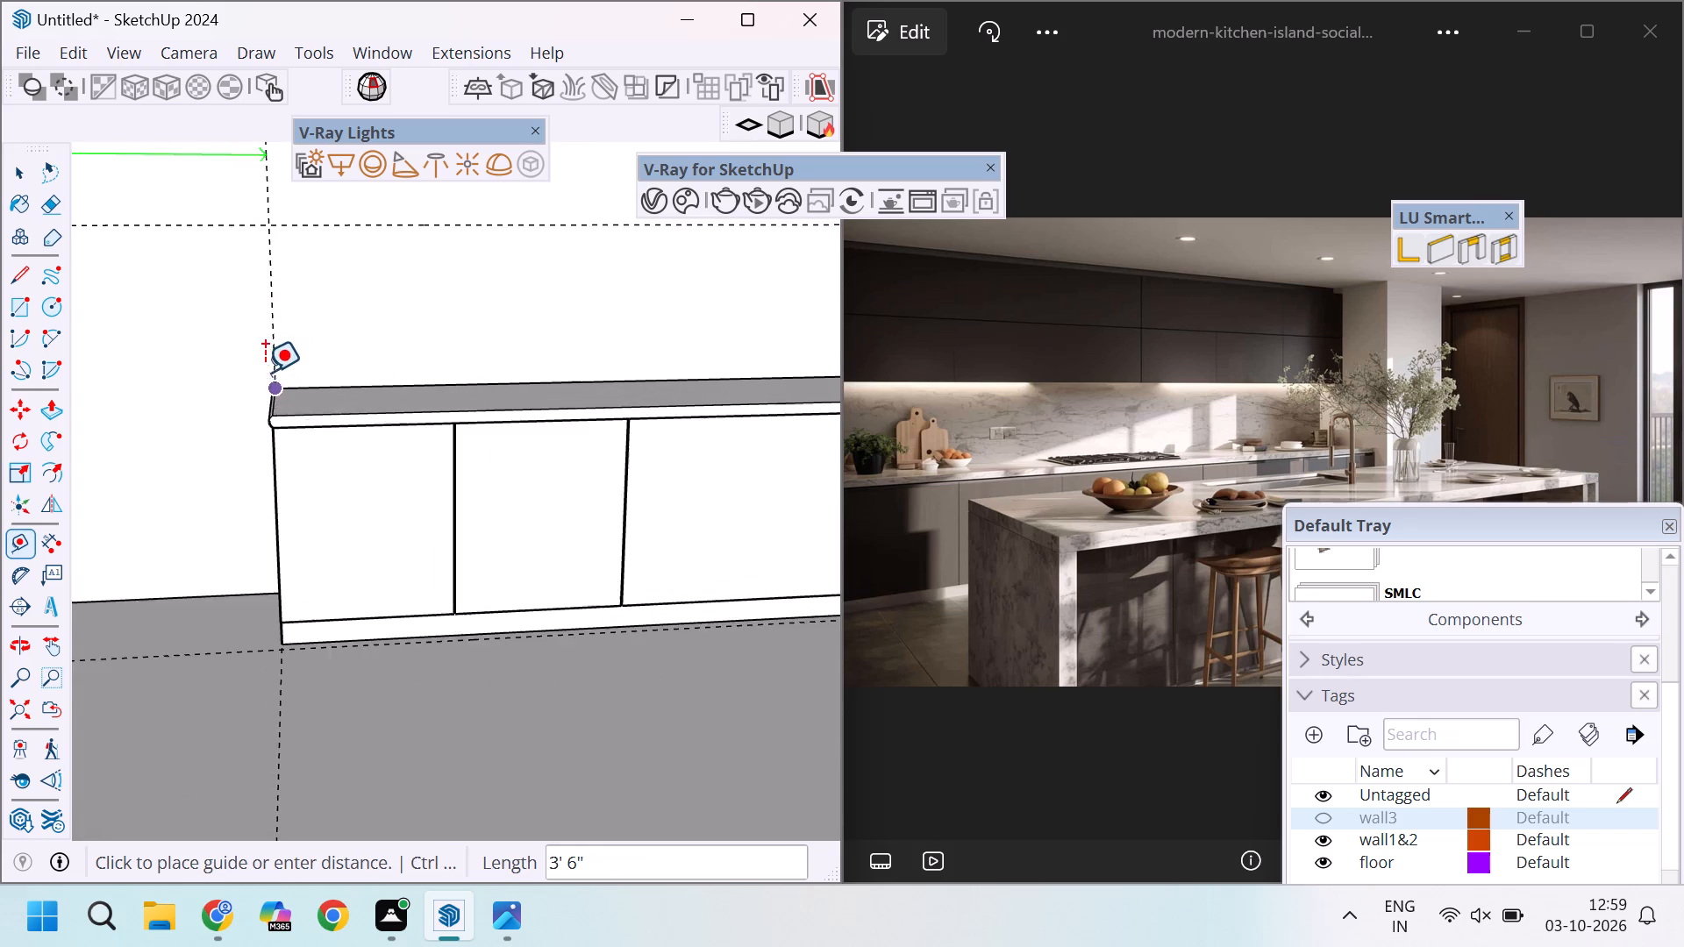
scroll(265, 372, up, 20)
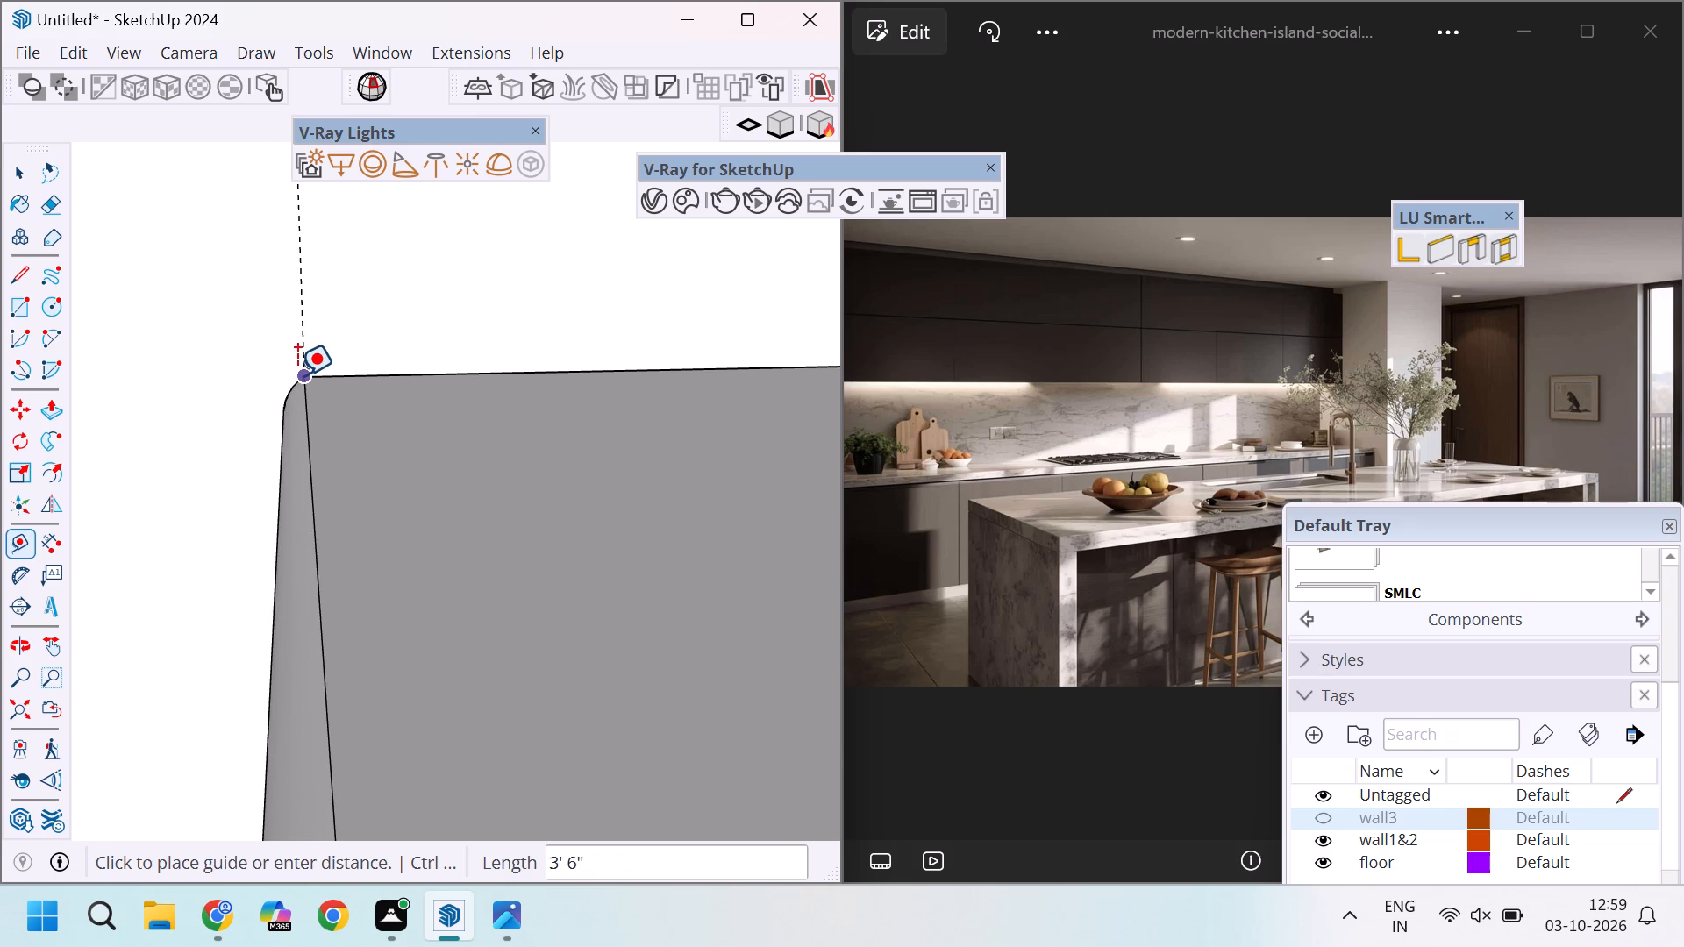
click(297, 375)
scroll(242, 406, down, 18)
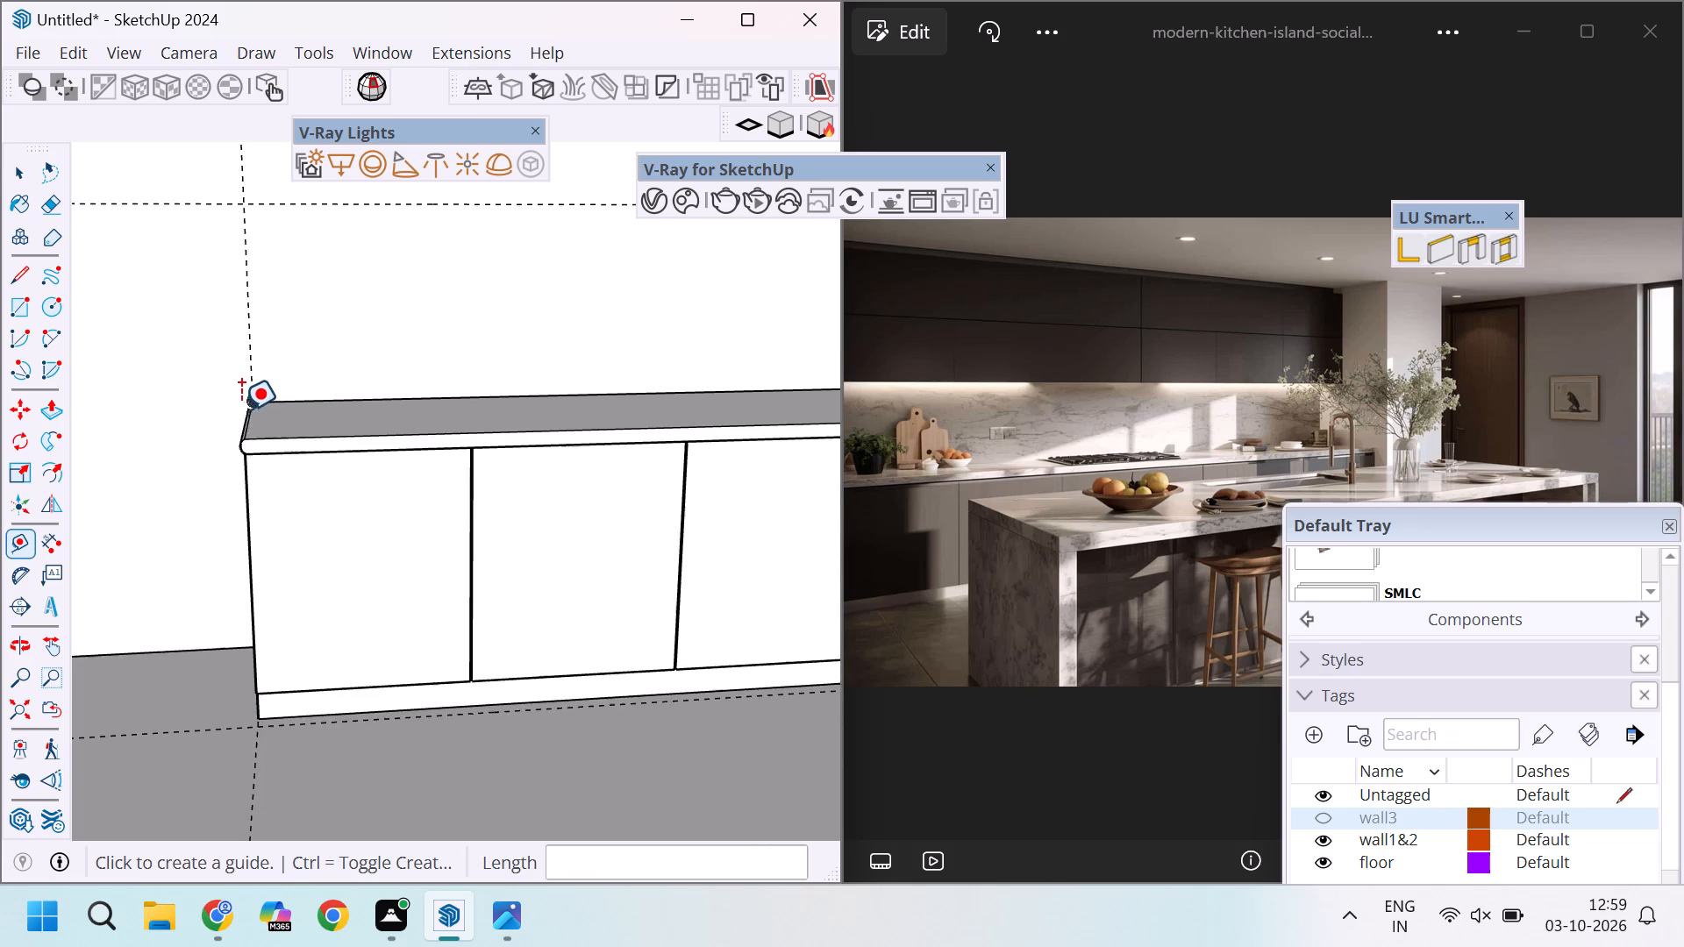
scroll(241, 410, down, 19)
key(space)
Place a vertical guide on the left wall 4' 3" from the corner with the adjoining wall, at the base cabinet's other rear top corner.
scroll(271, 293, up, 9)
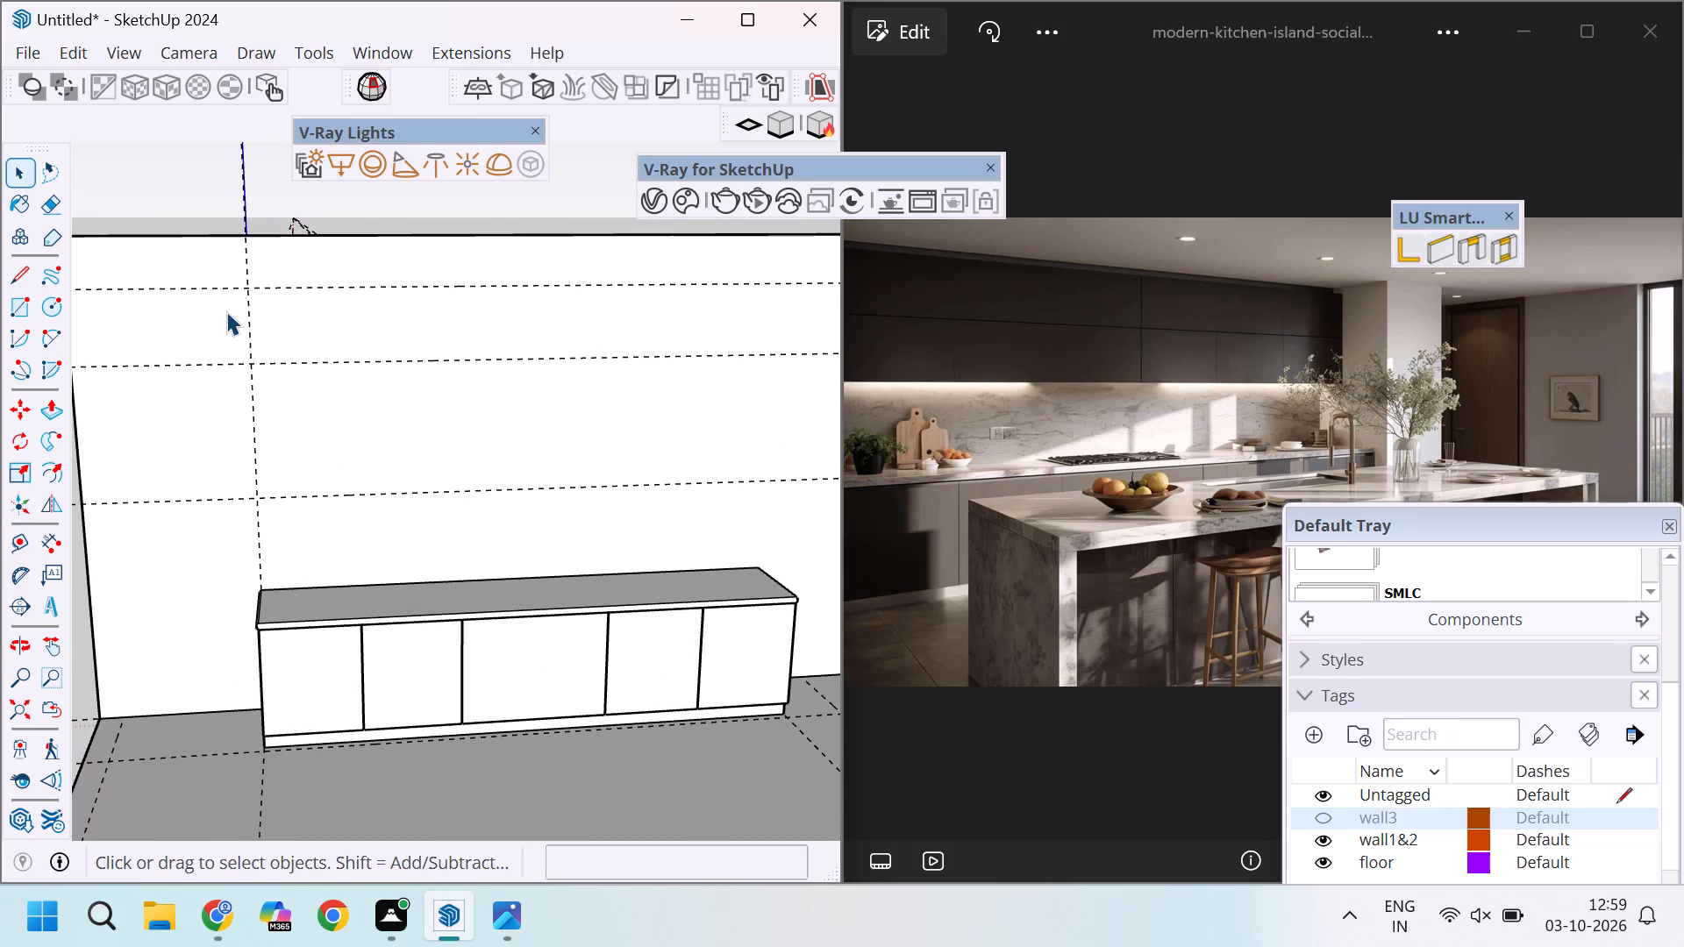
scroll(319, 339, down, 8)
scroll(488, 339, up, 3)
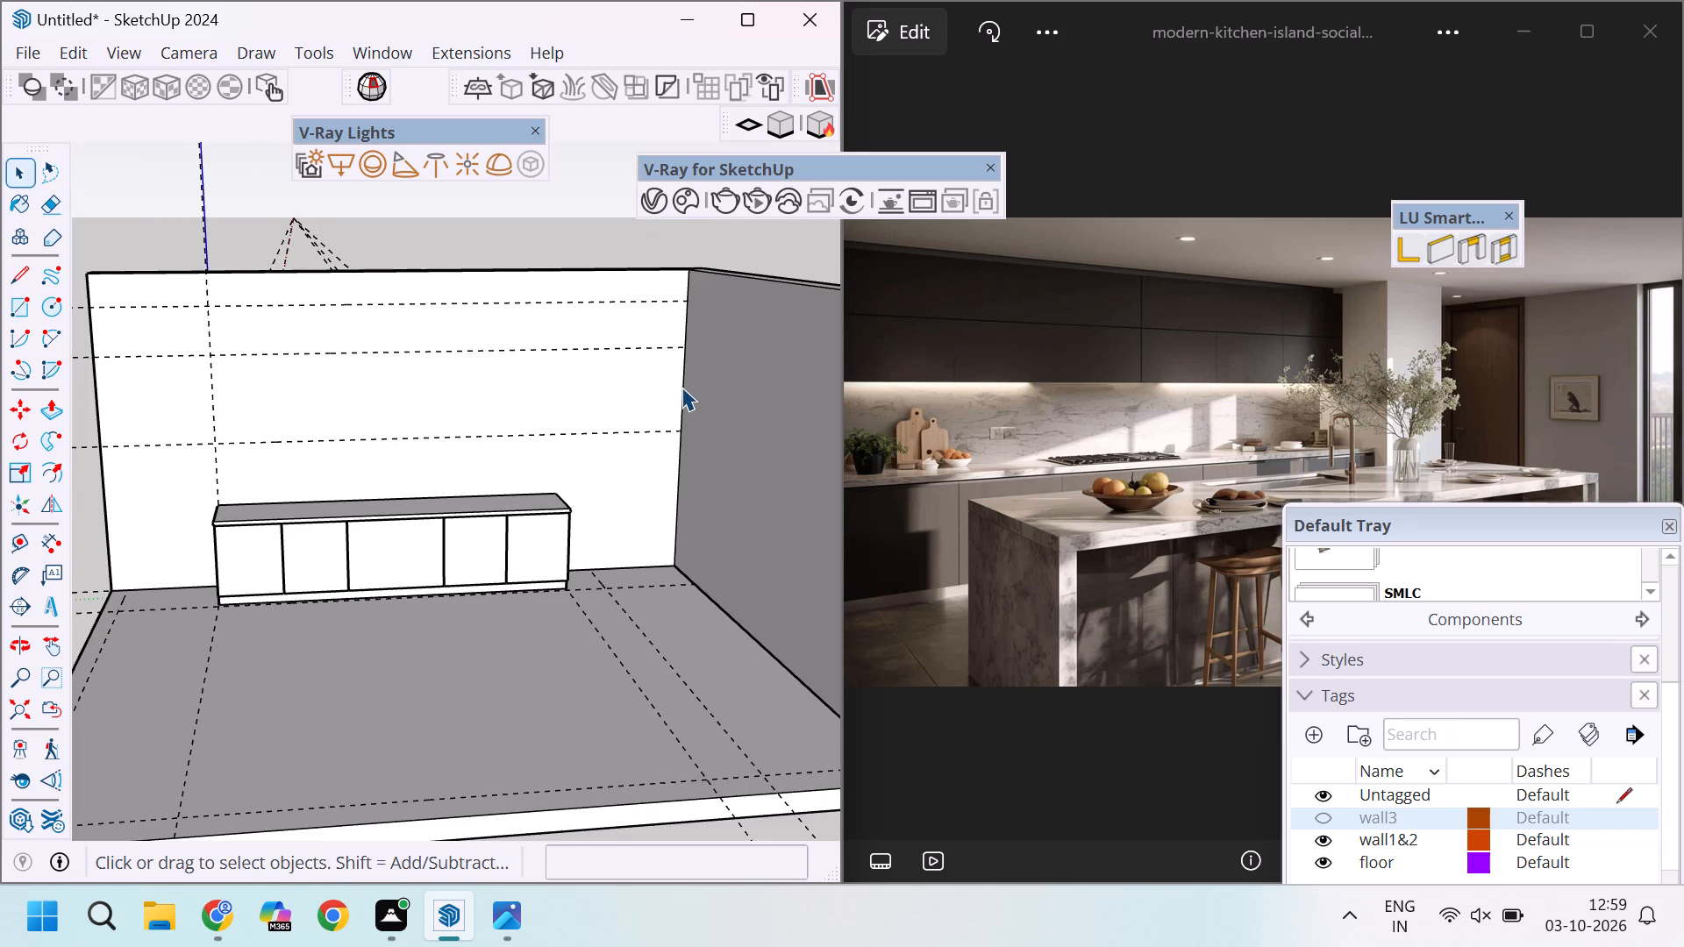
scroll(681, 383, up, 3)
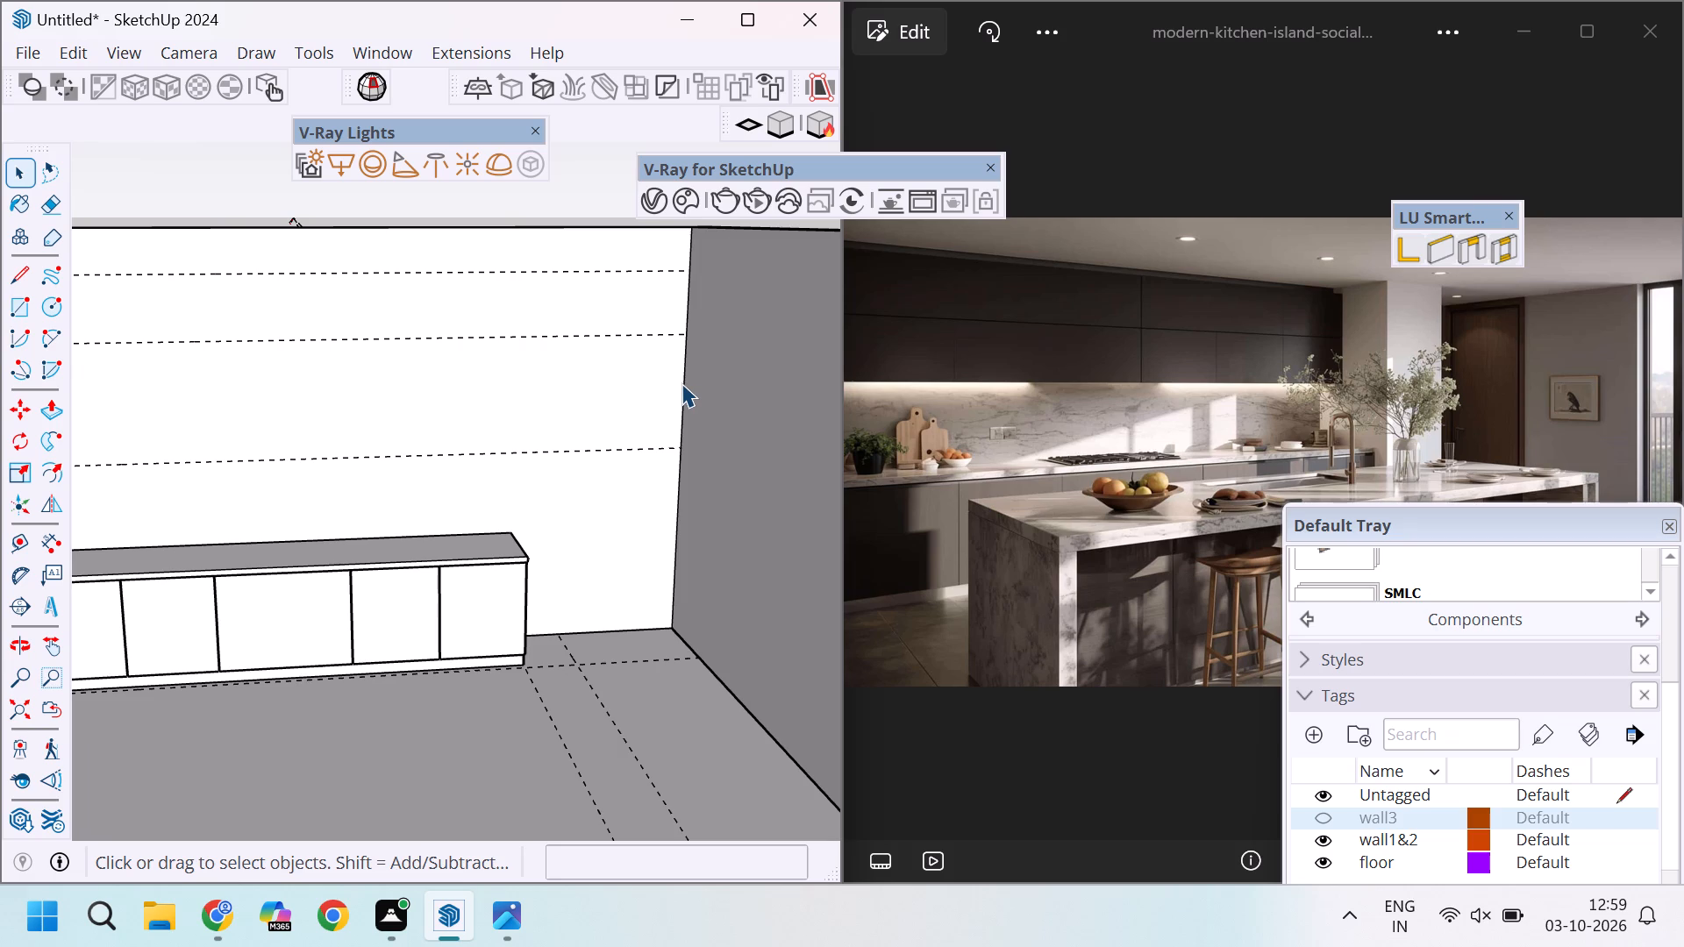
key(t)
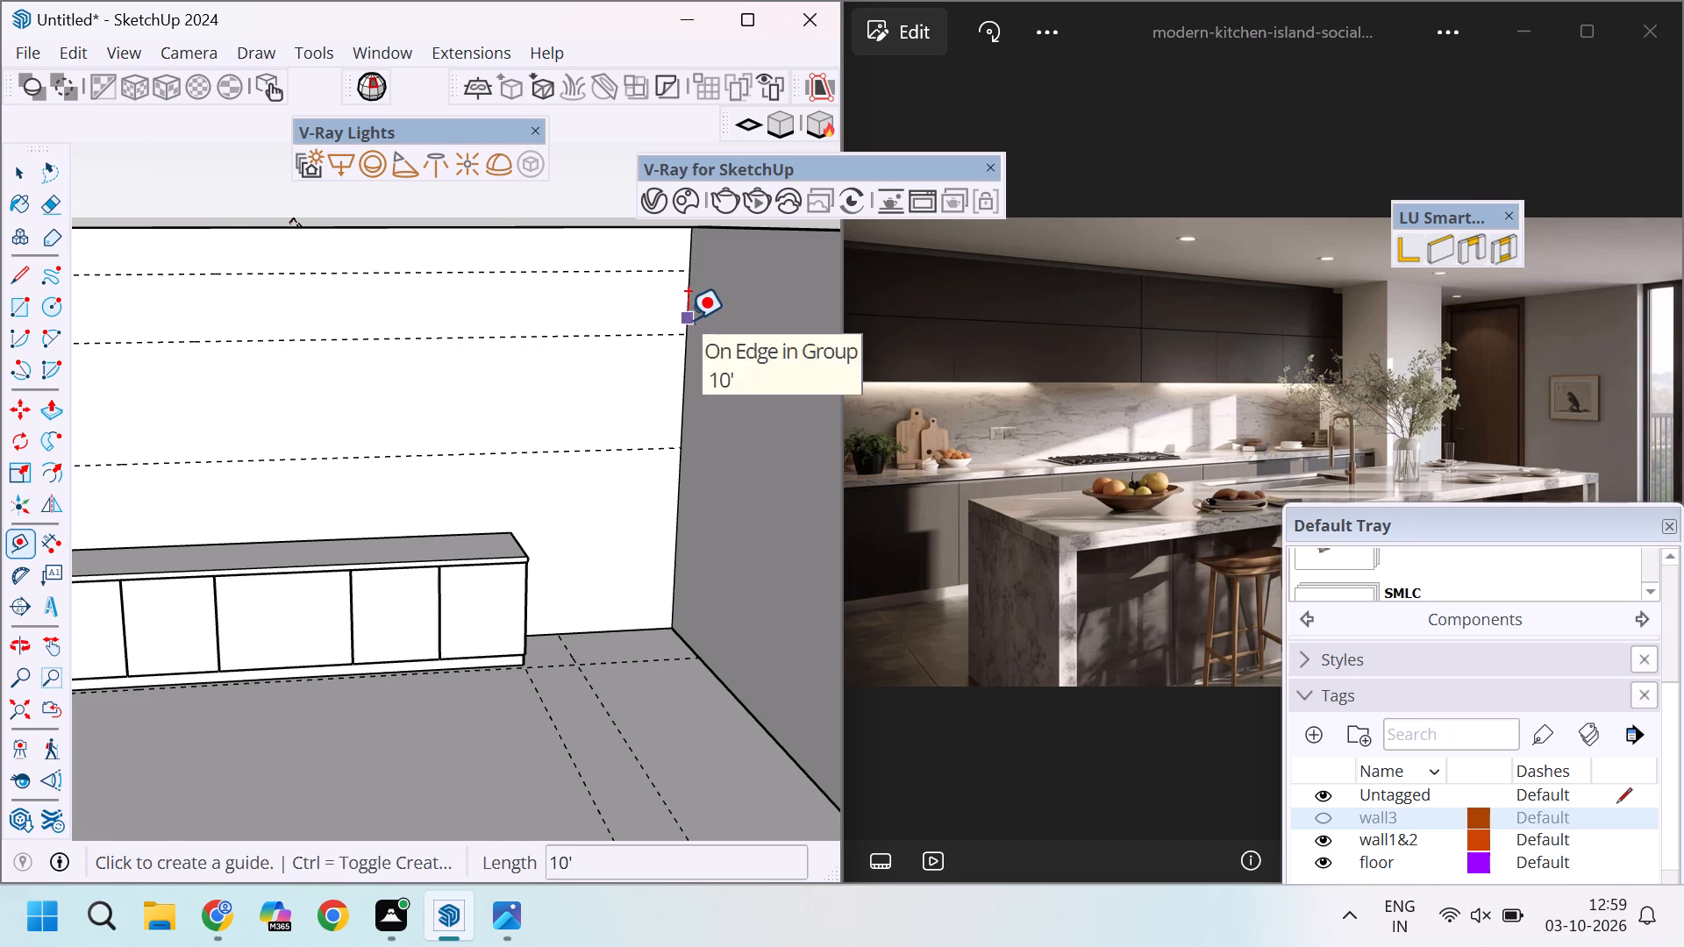
click(688, 319)
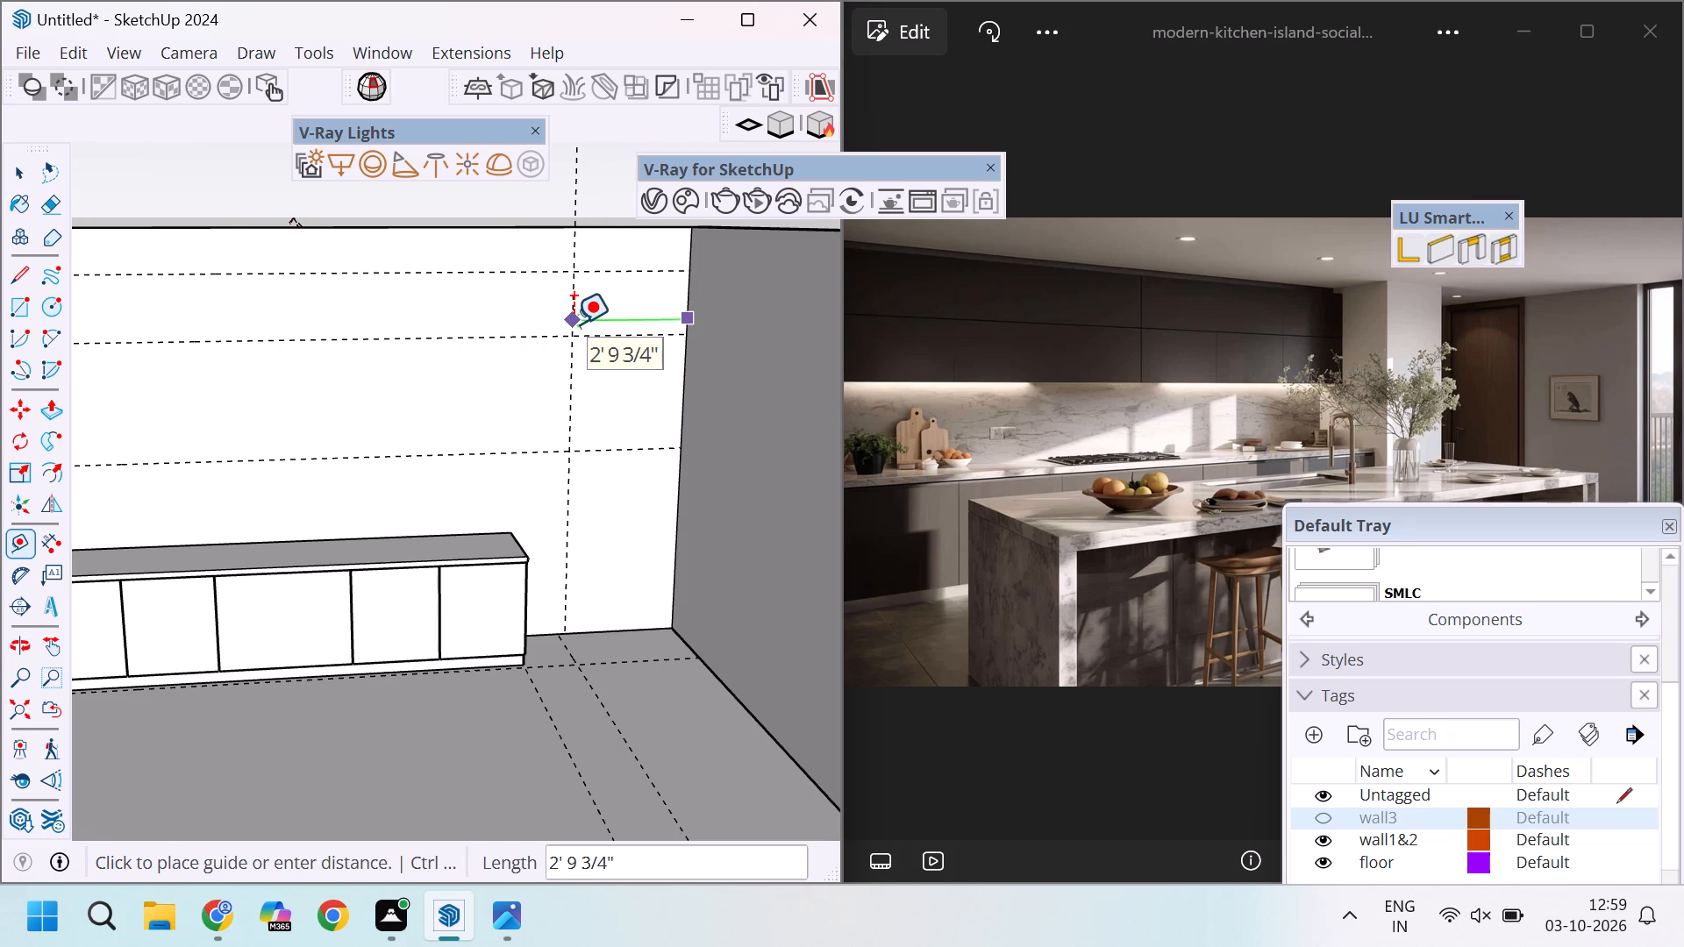
scroll(482, 523, up, 5)
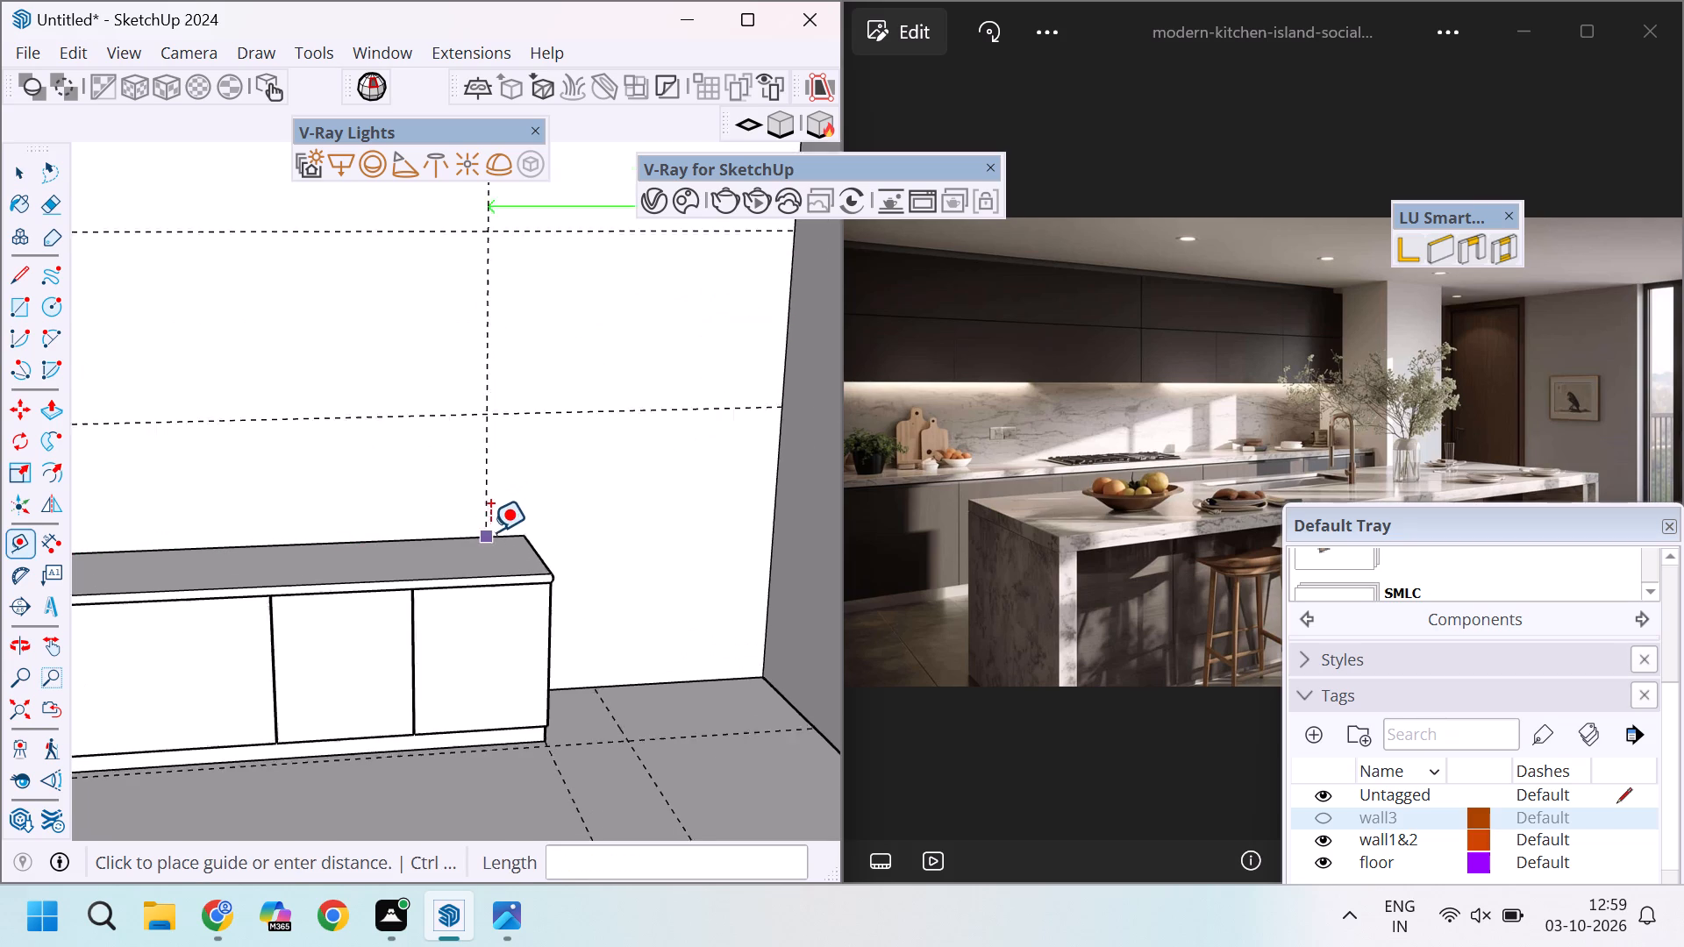
scroll(504, 531, up, 8)
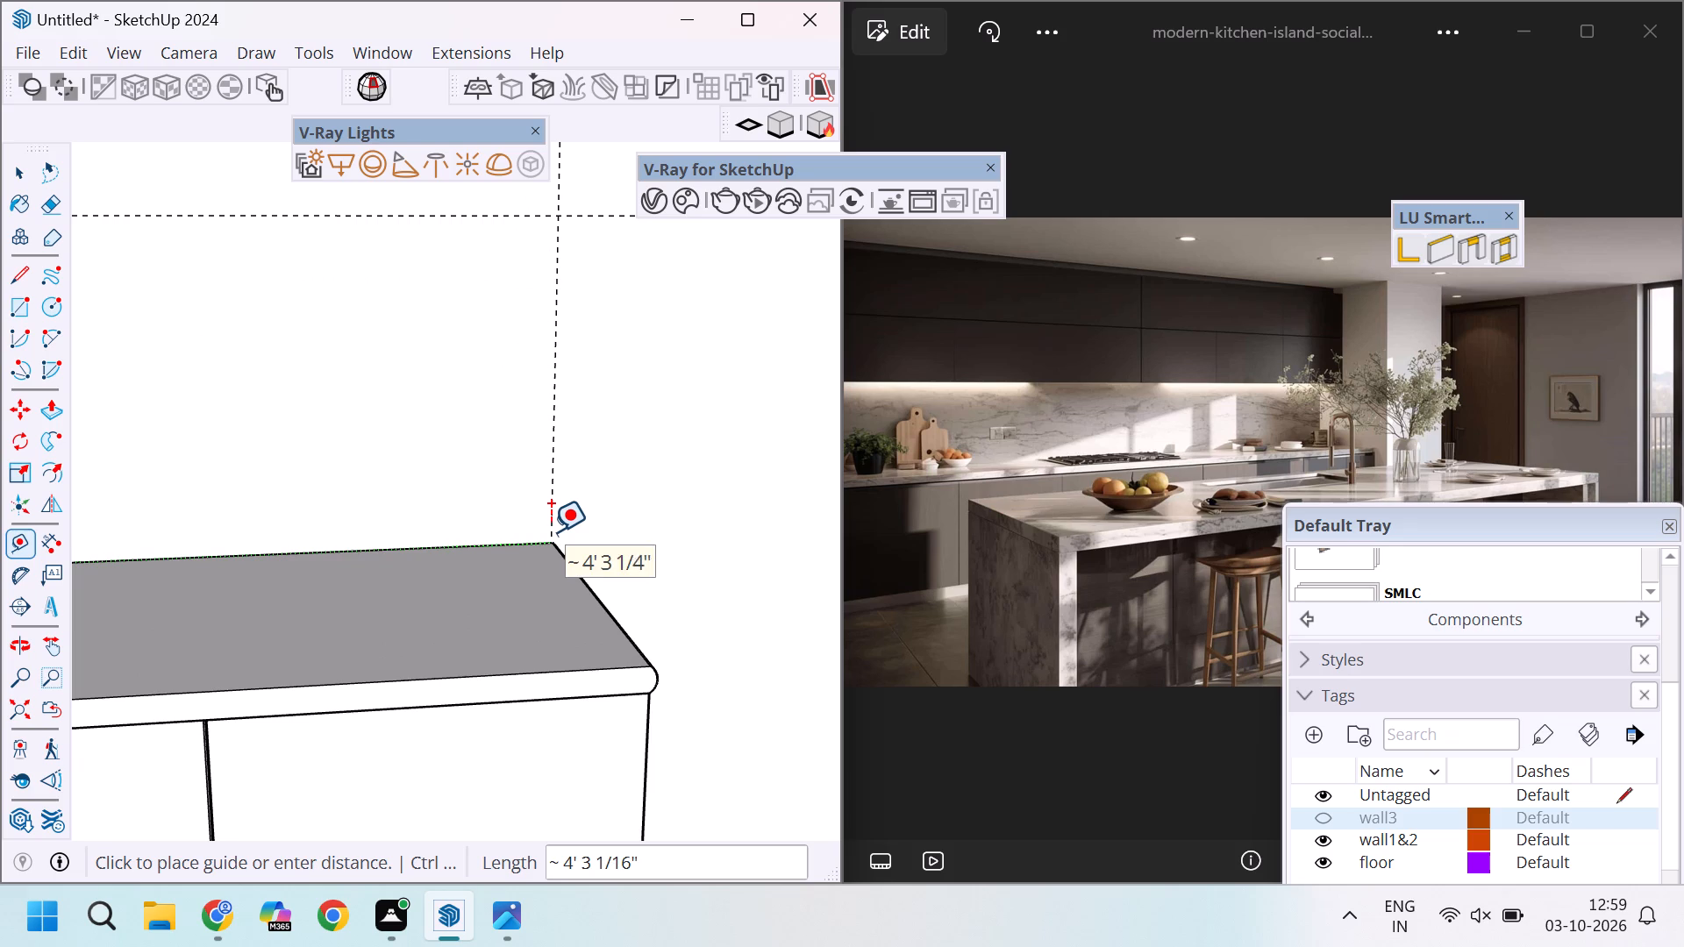
scroll(551, 531, up, 20)
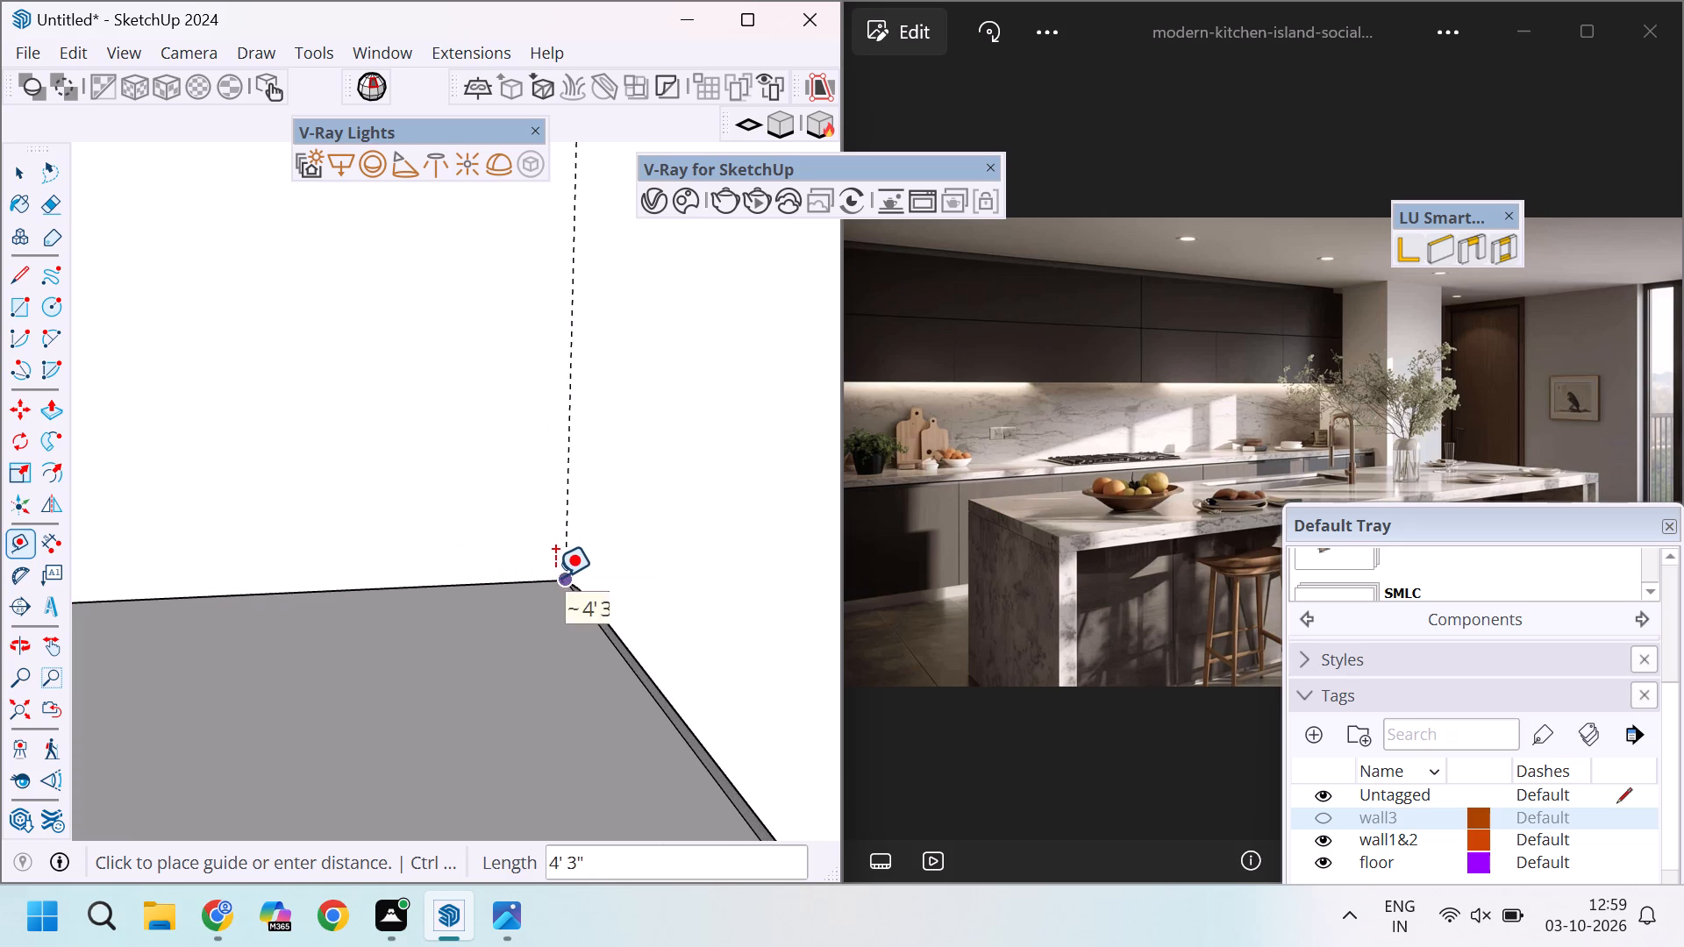
middle_drag(560, 573, 332, 647)
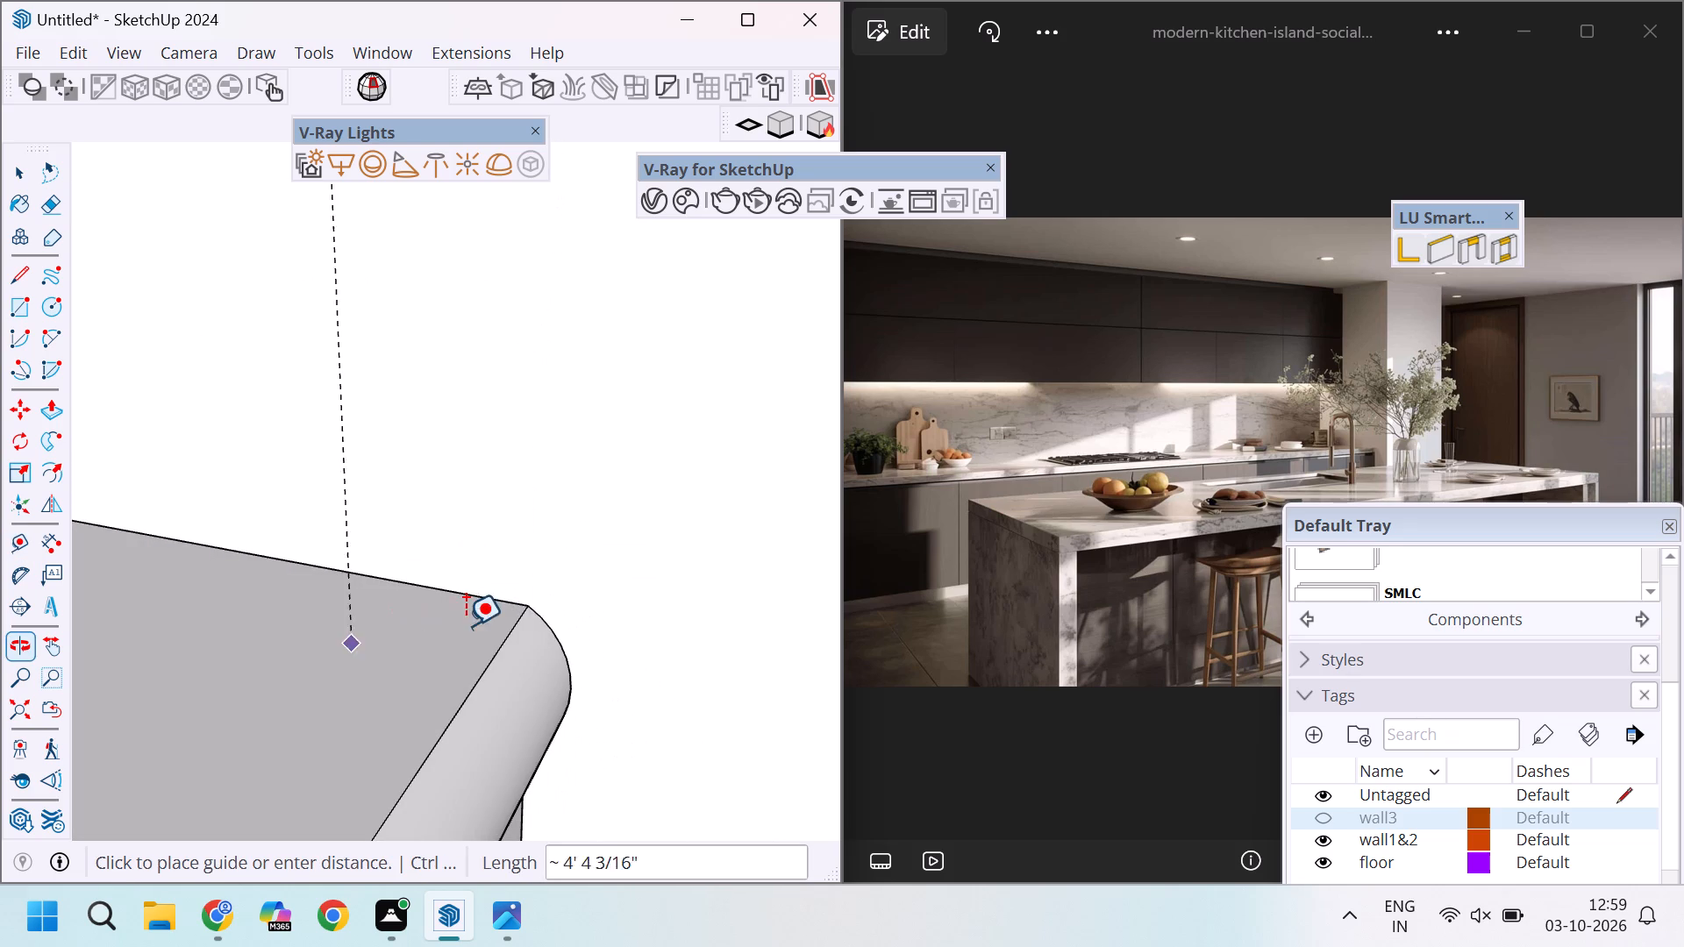
click(530, 593)
scroll(480, 454, down, 20)
scroll(480, 454, down, 3)
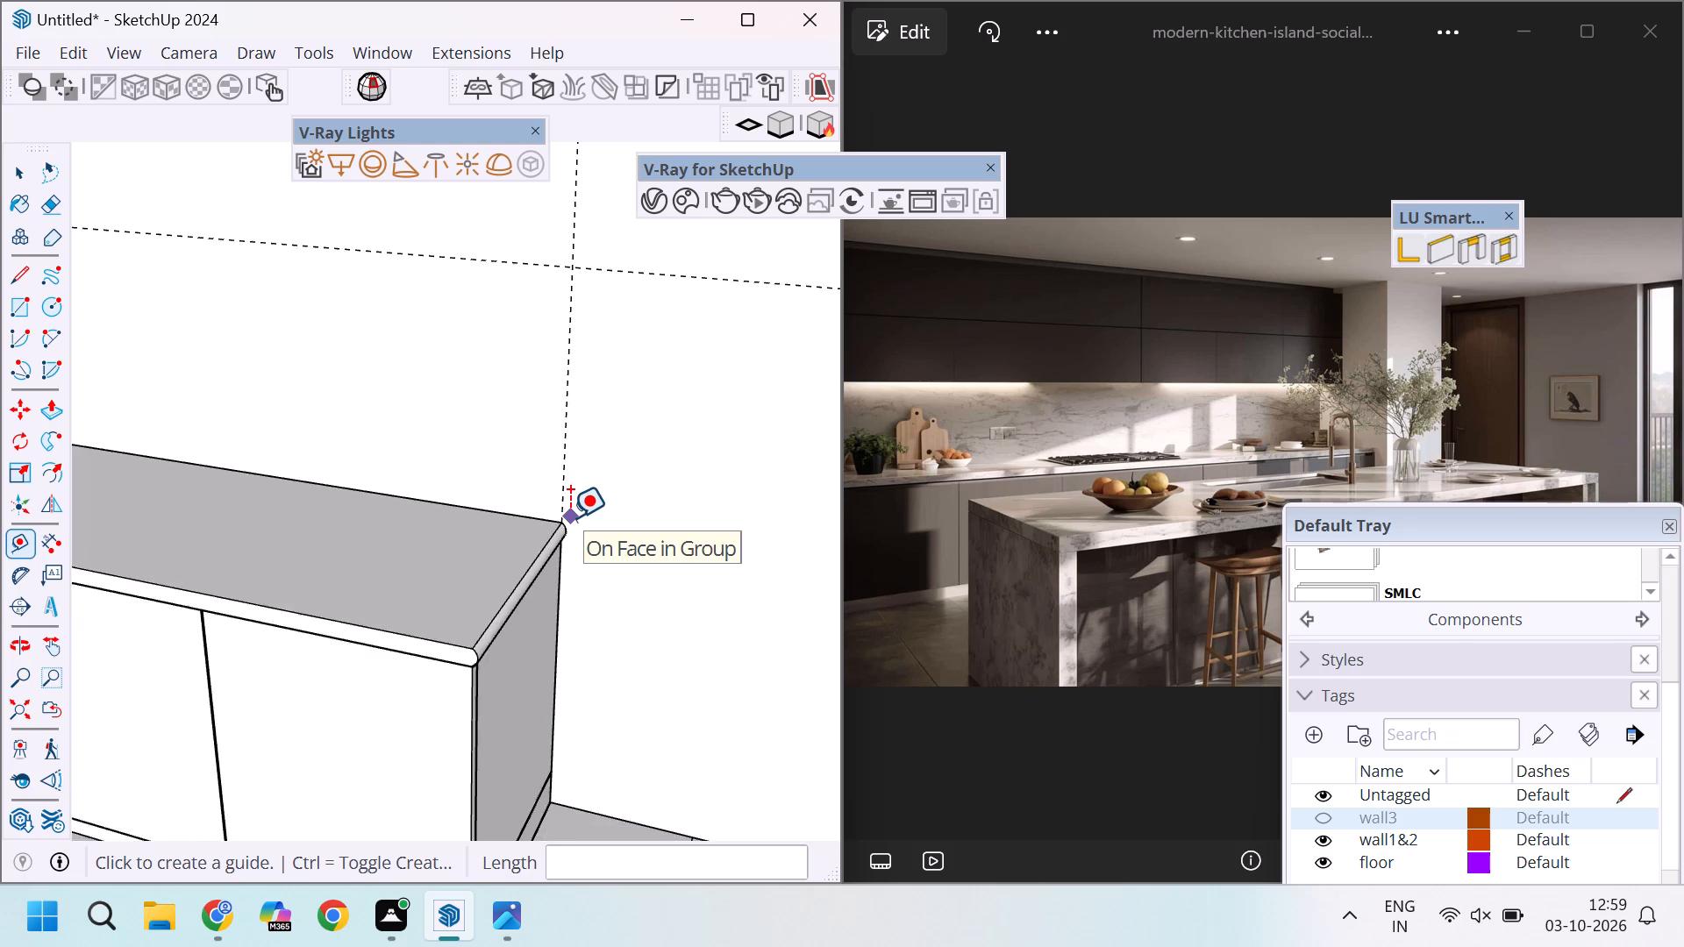
Examine from above how the guides line up with the left wall's inner face and the base cabinet.
scroll(570, 517, down, 6)
scroll(569, 514, up, 6)
scroll(516, 519, down, 6)
middle_drag(630, 523, 483, 523)
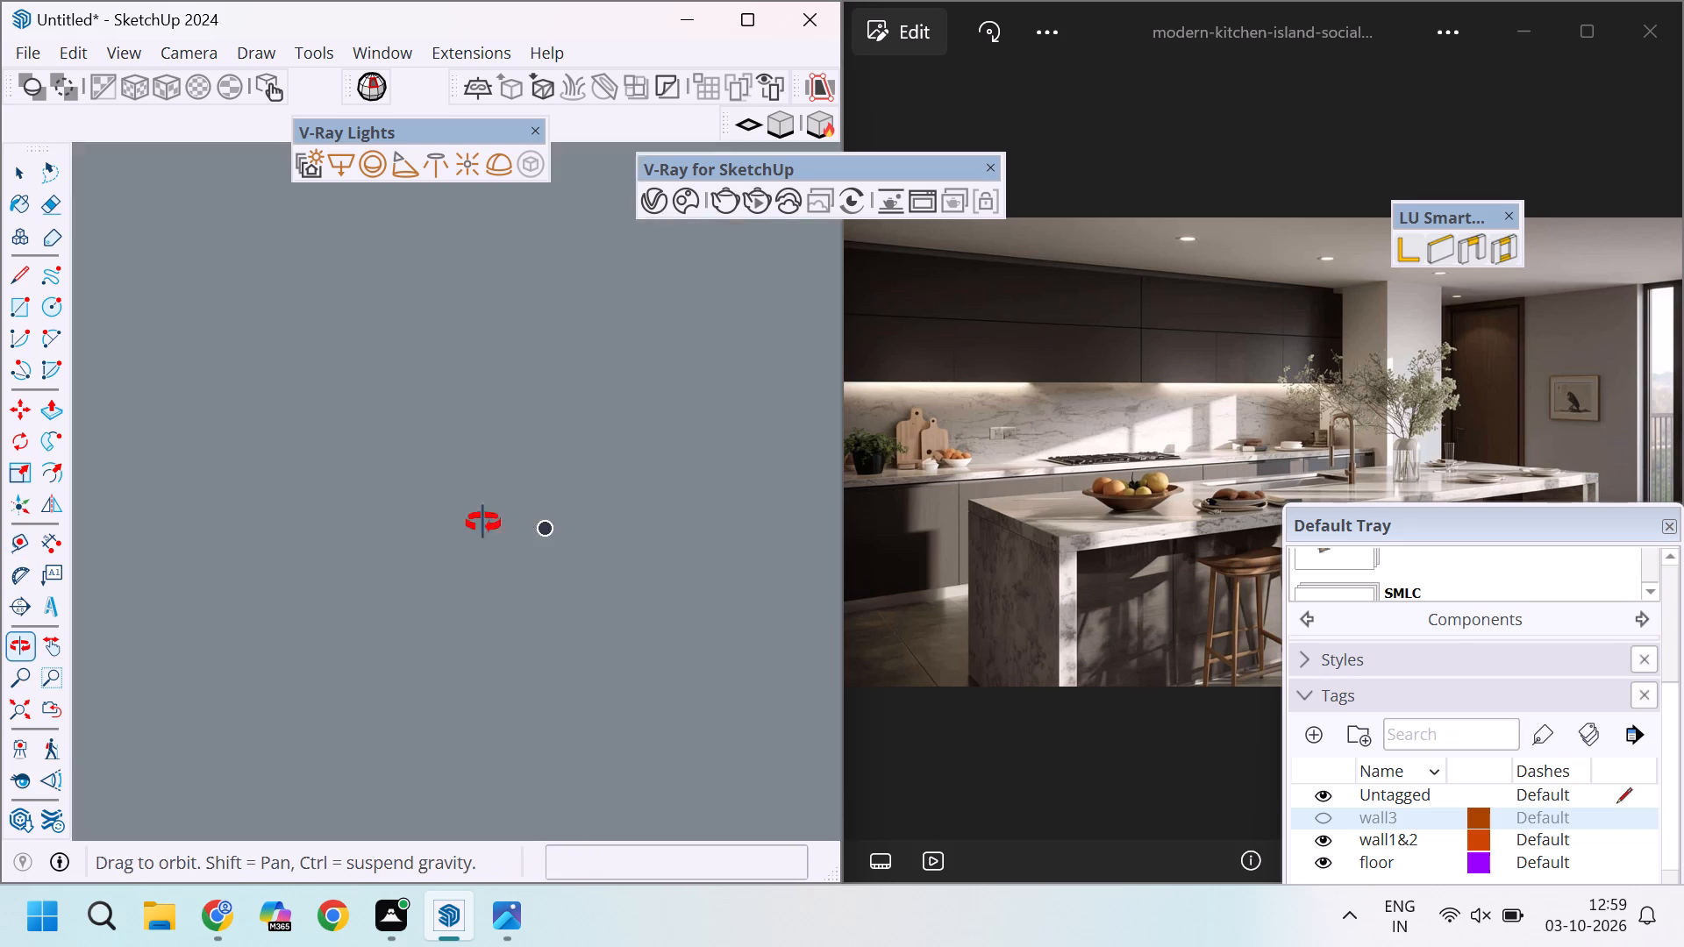
middle_drag(483, 523, 512, 537)
scroll(493, 552, down, 20)
scroll(493, 552, down, 1)
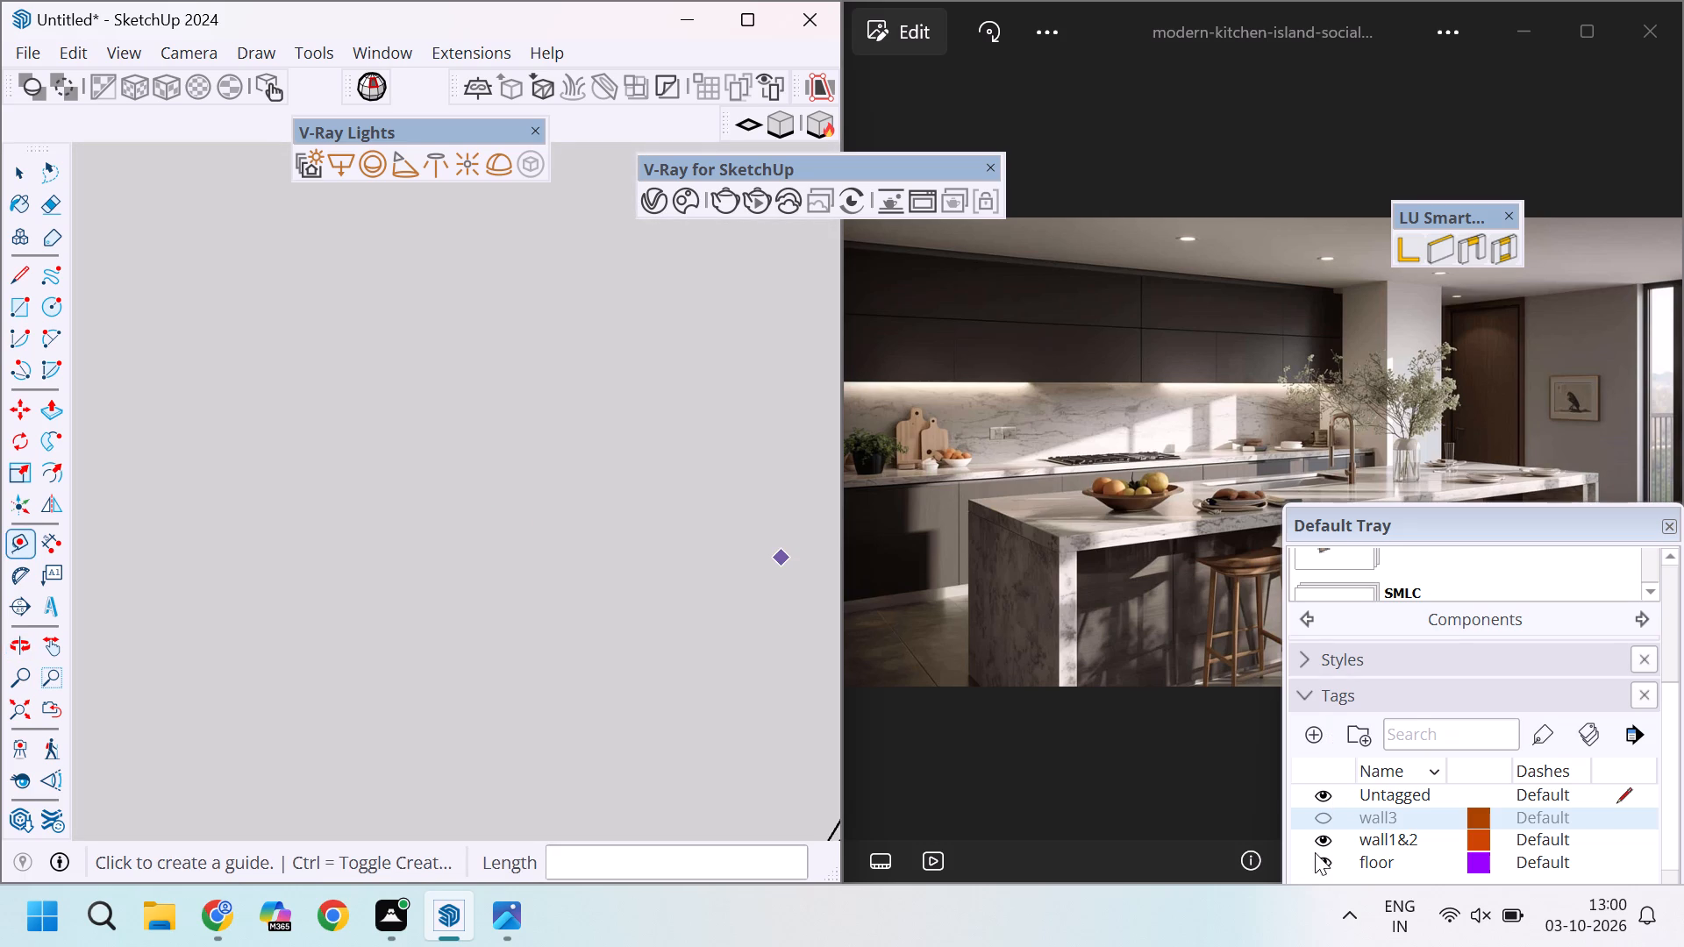
scroll(482, 646, down, 20)
scroll(482, 646, down, 1)
middle_drag(449, 464, 460, 490)
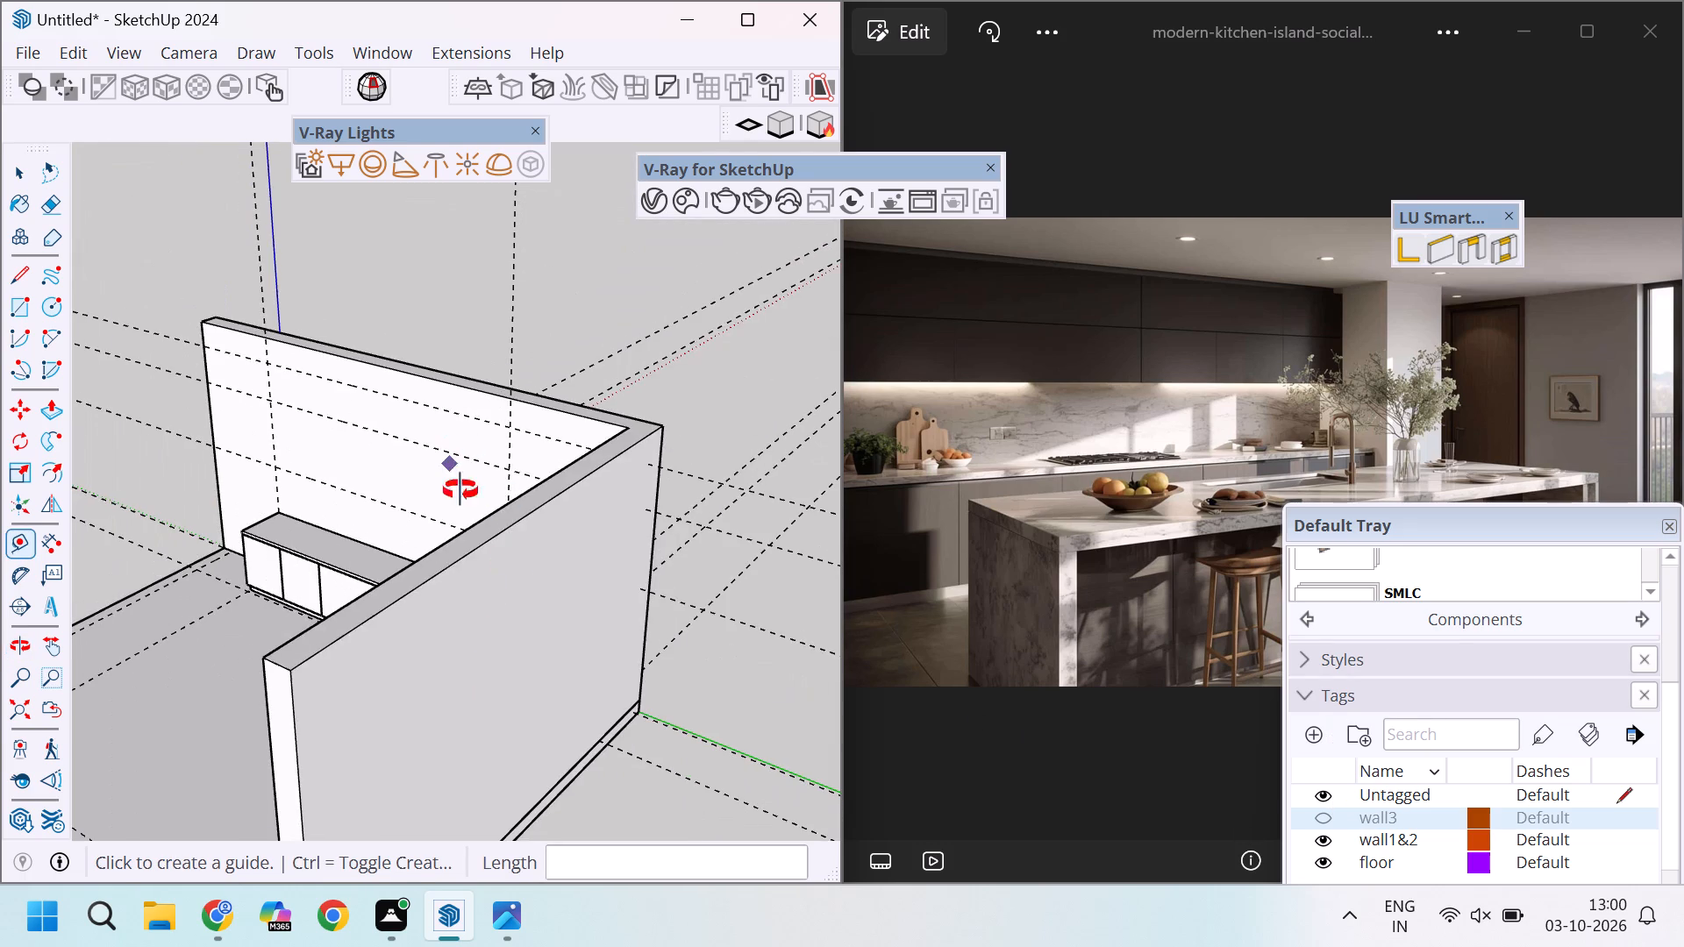
middle_drag(460, 490, 493, 757)
middle_drag(597, 530, 353, 643)
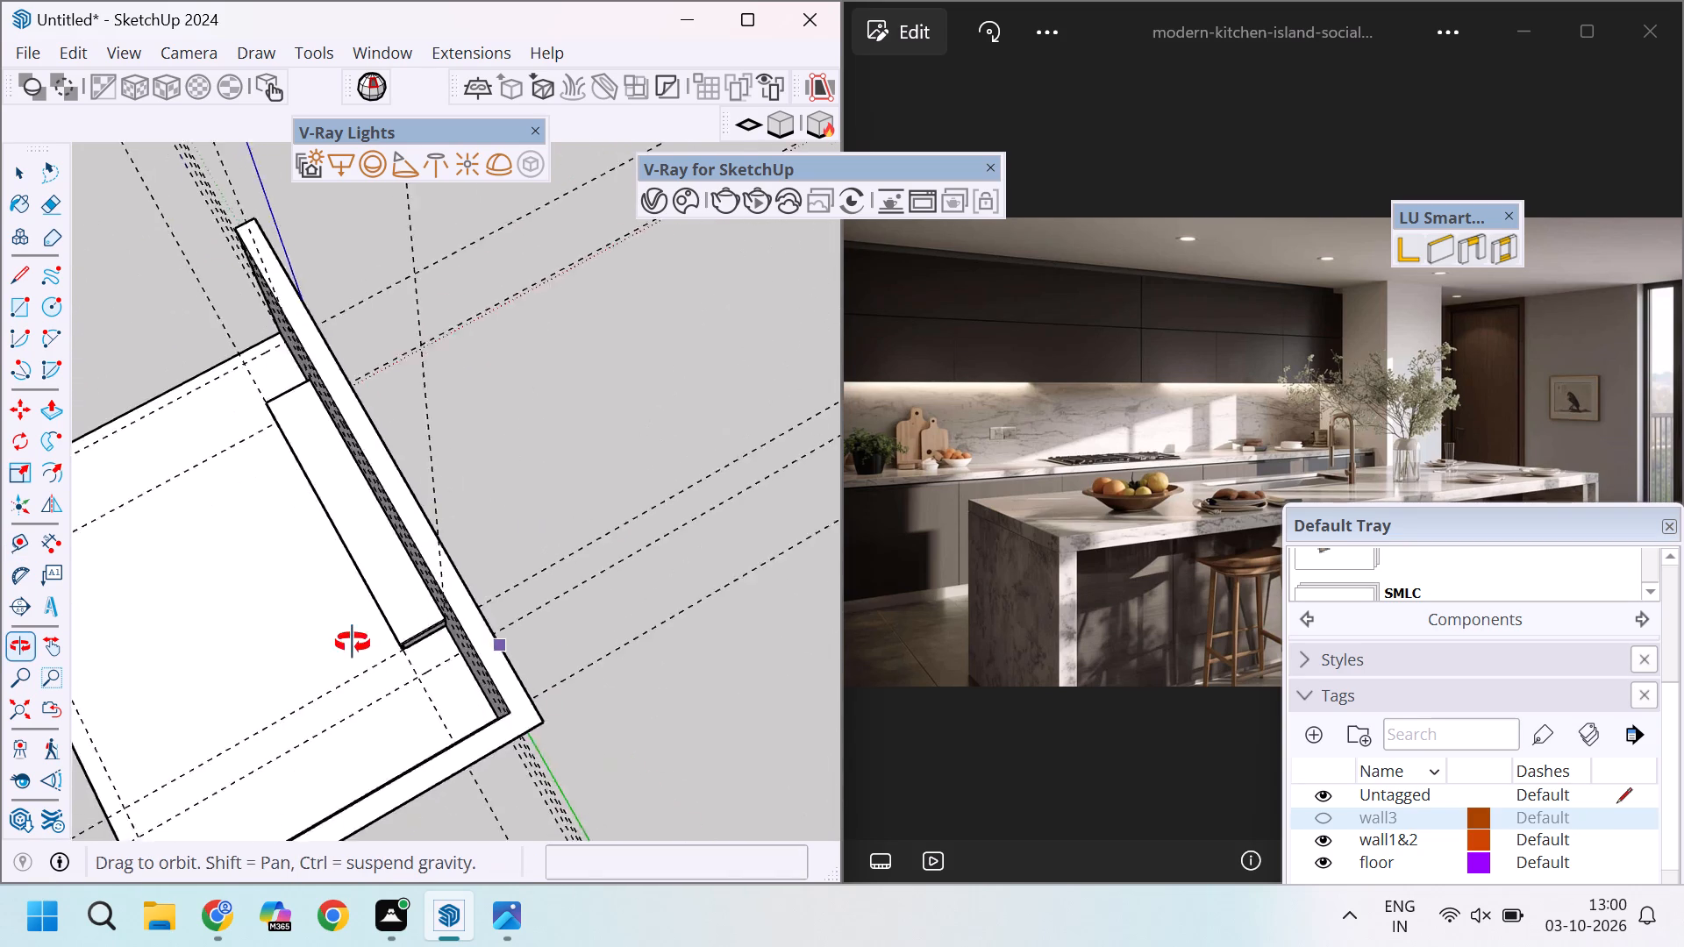
middle_drag(353, 643, 180, 583)
scroll(180, 583, down, 4)
scroll(324, 317, up, 18)
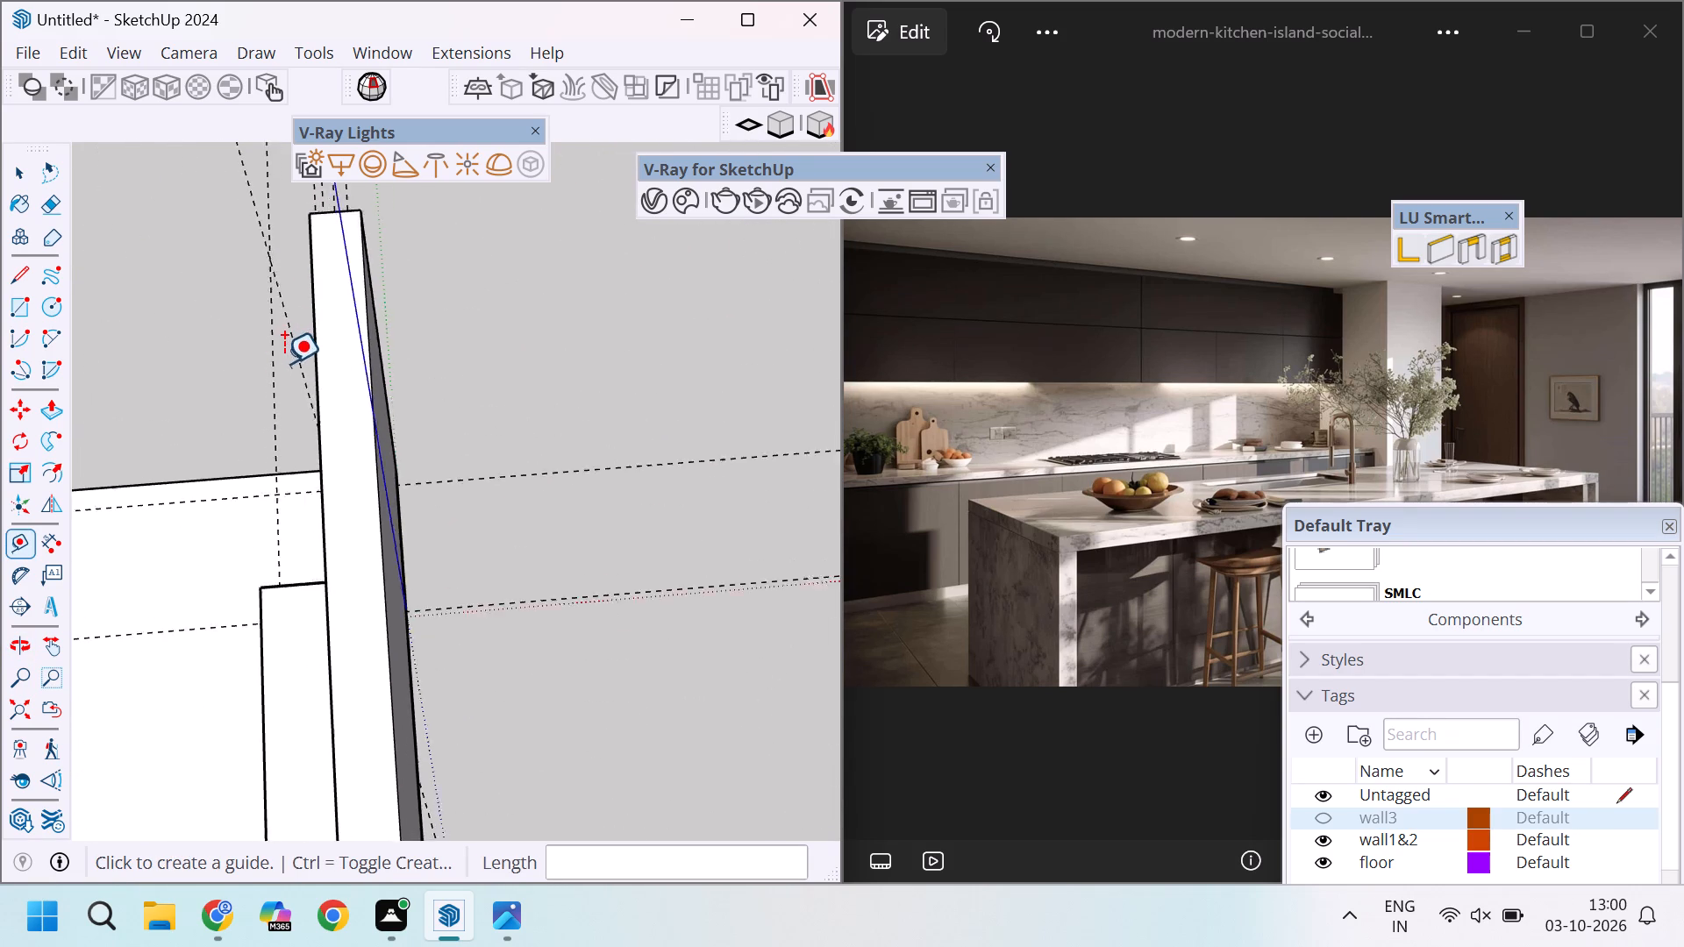
scroll(284, 363, up, 1)
middle_drag(353, 475, 503, 533)
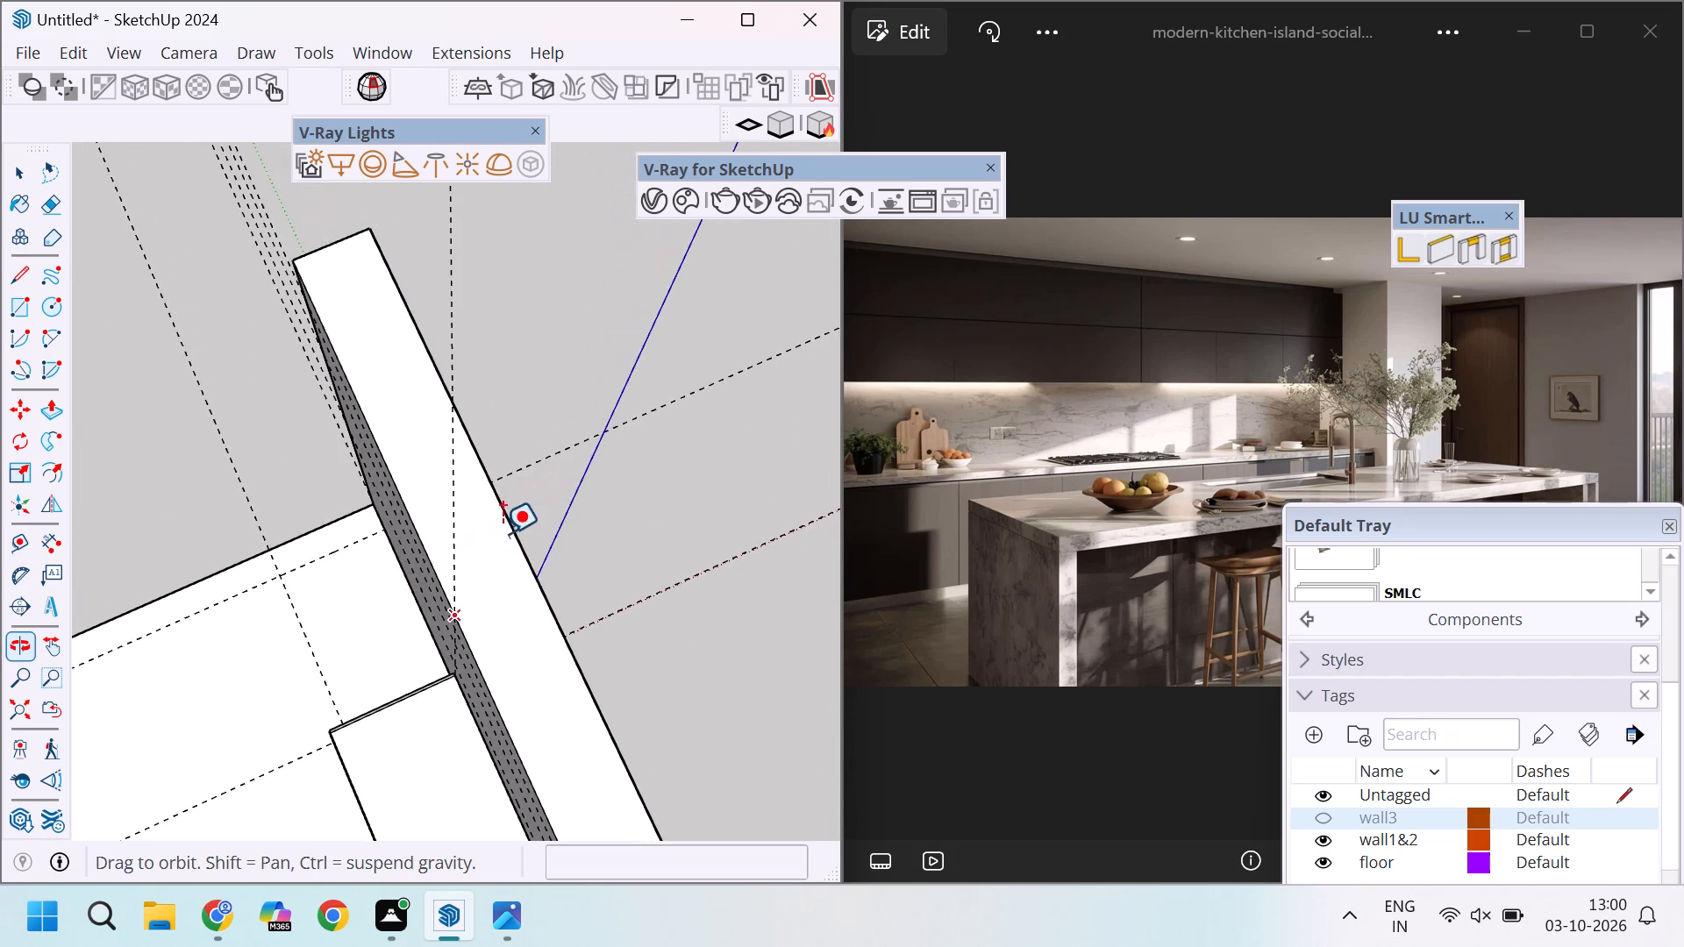
middle_drag(503, 533, 502, 533)
scroll(450, 587, up, 10)
middle_drag(482, 647, 375, 646)
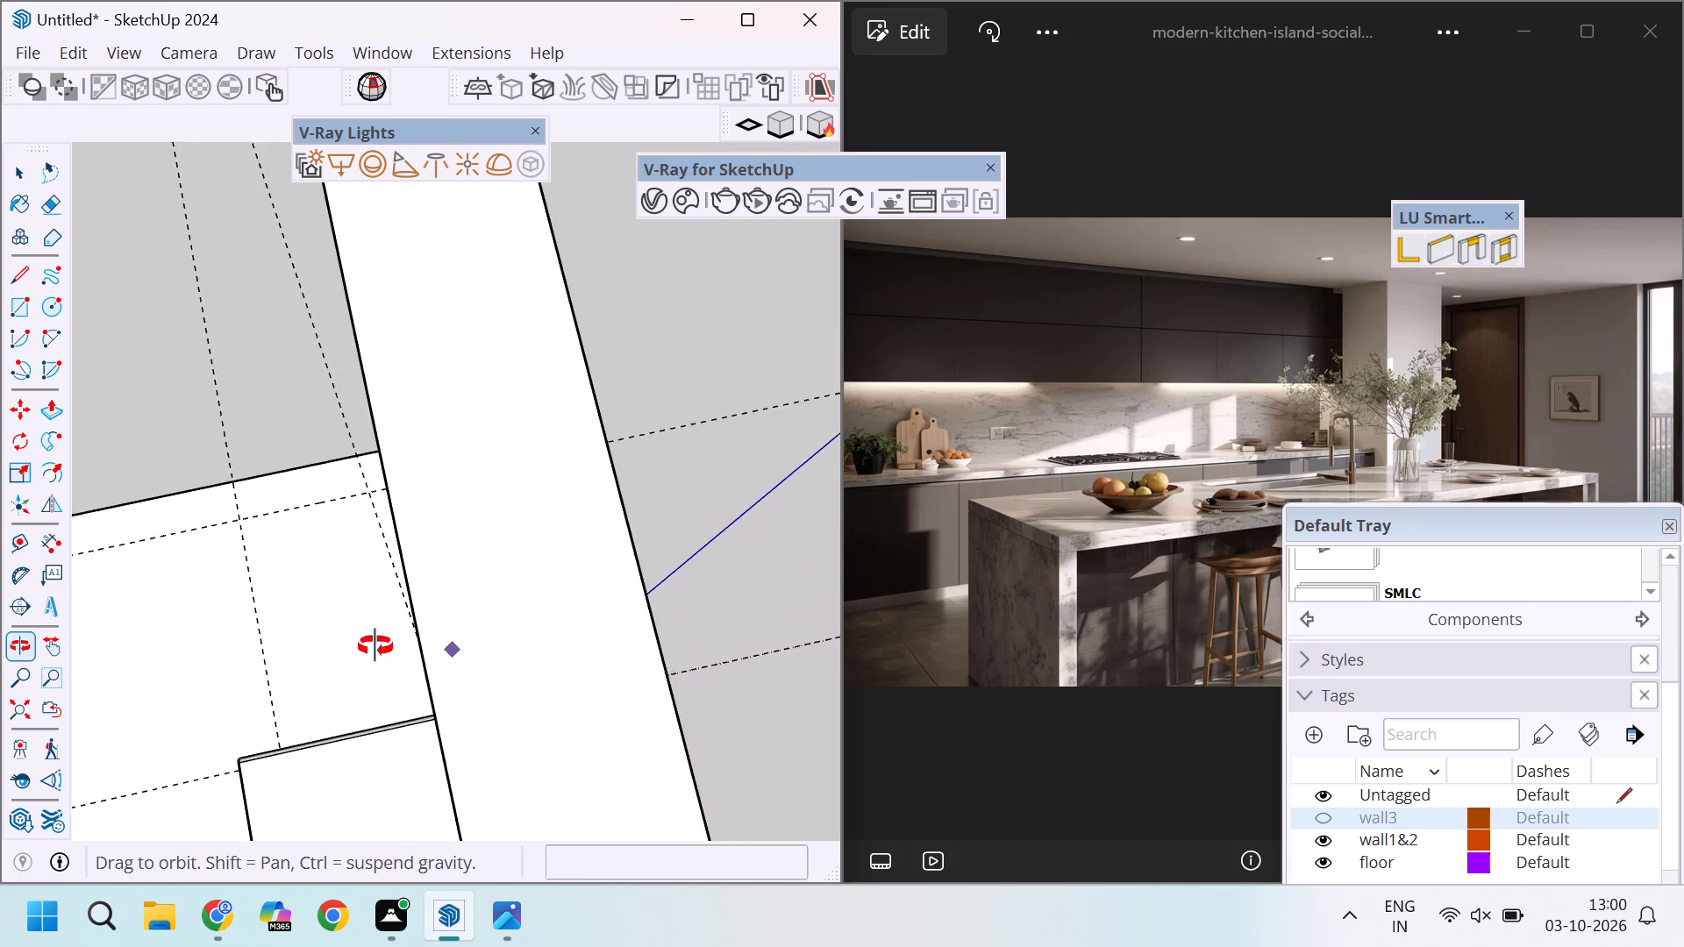
middle_drag(375, 646, 290, 493)
scroll(291, 489, up, 1)
scroll(307, 489, down, 14)
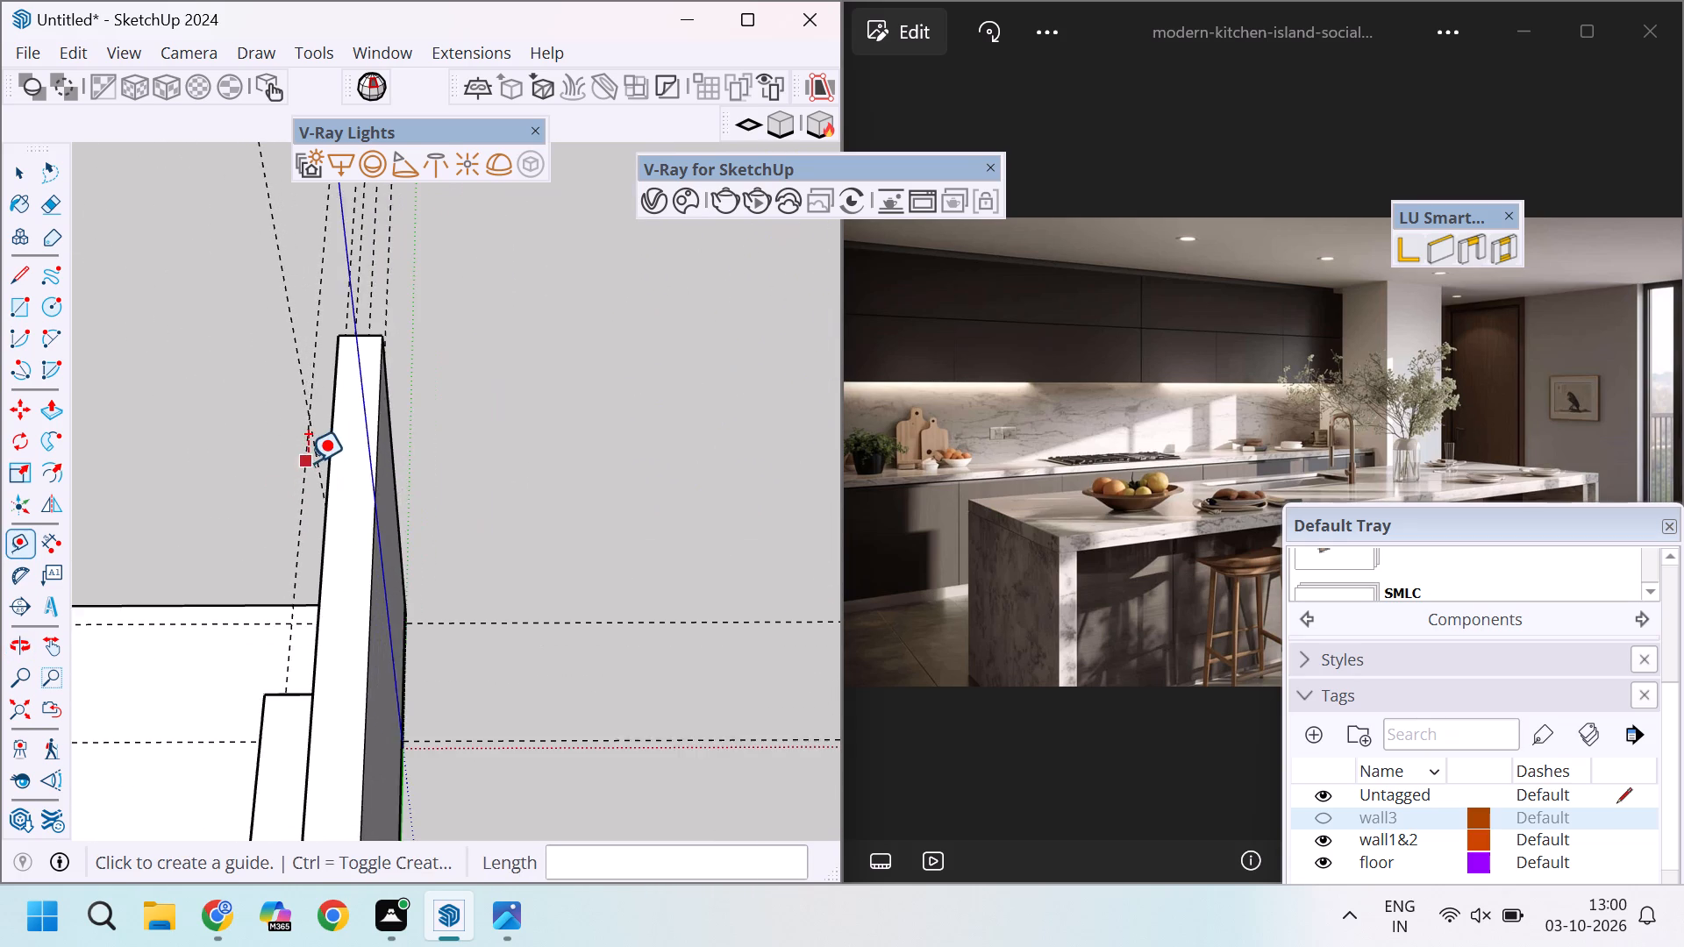
Examine from above how the guides meet the left wall's top and the rear of the base cabinet.
scroll(308, 462, down, 11)
scroll(197, 732, up, 13)
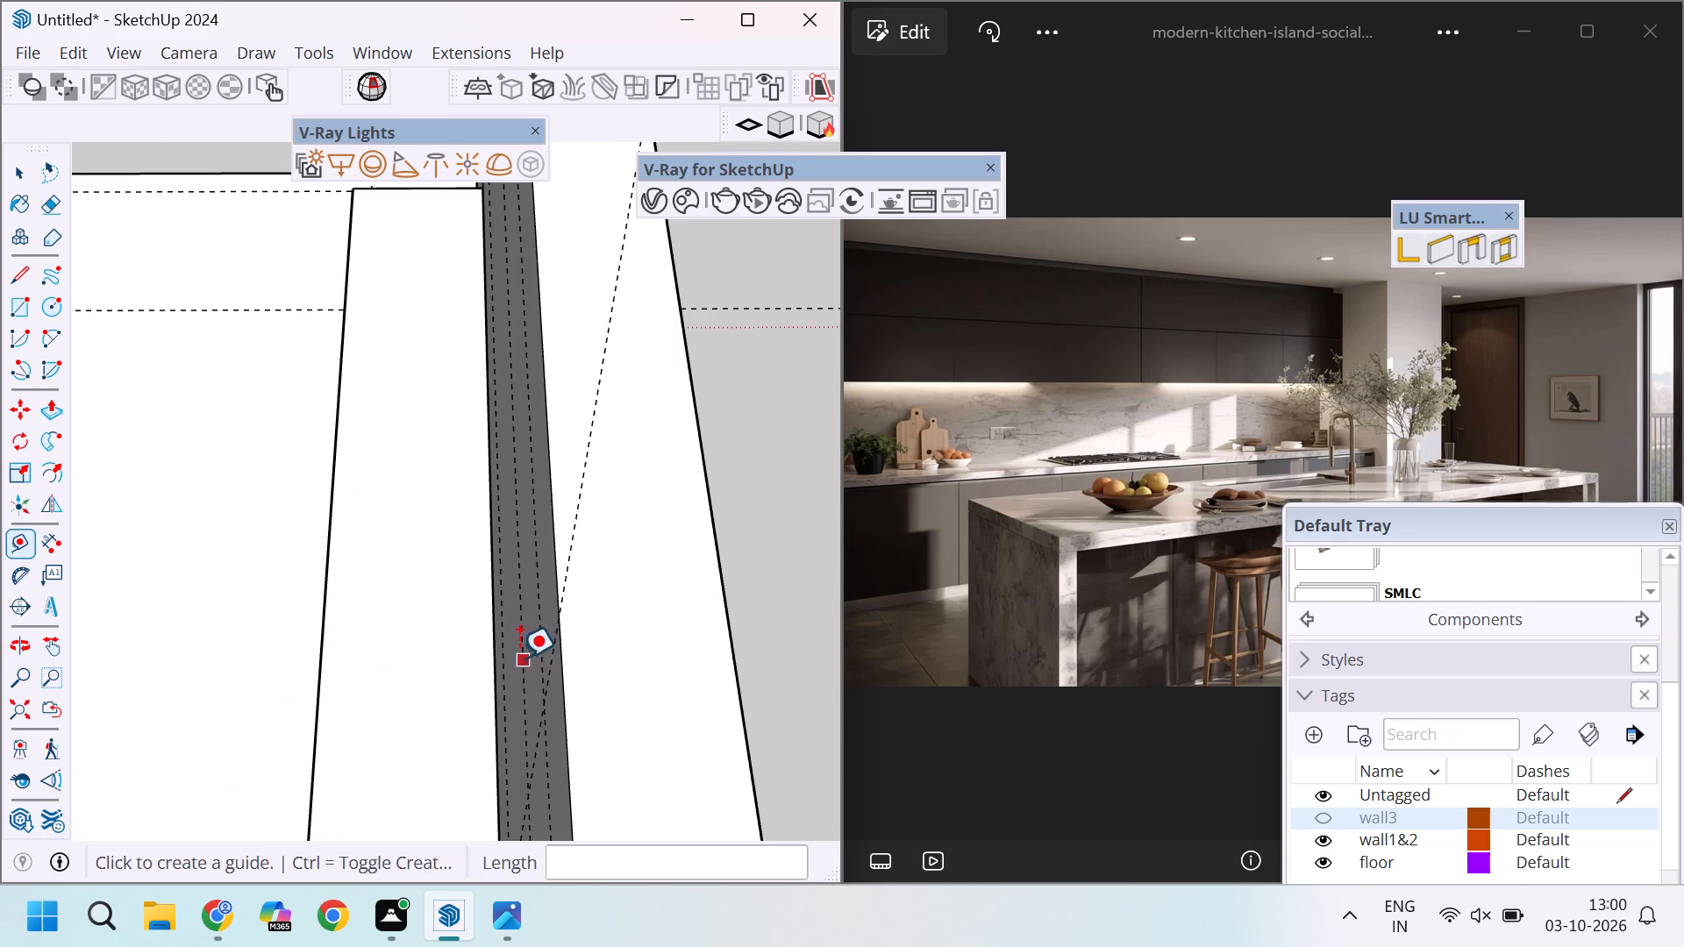
scroll(595, 621, up, 3)
middle_drag(534, 643, 509, 644)
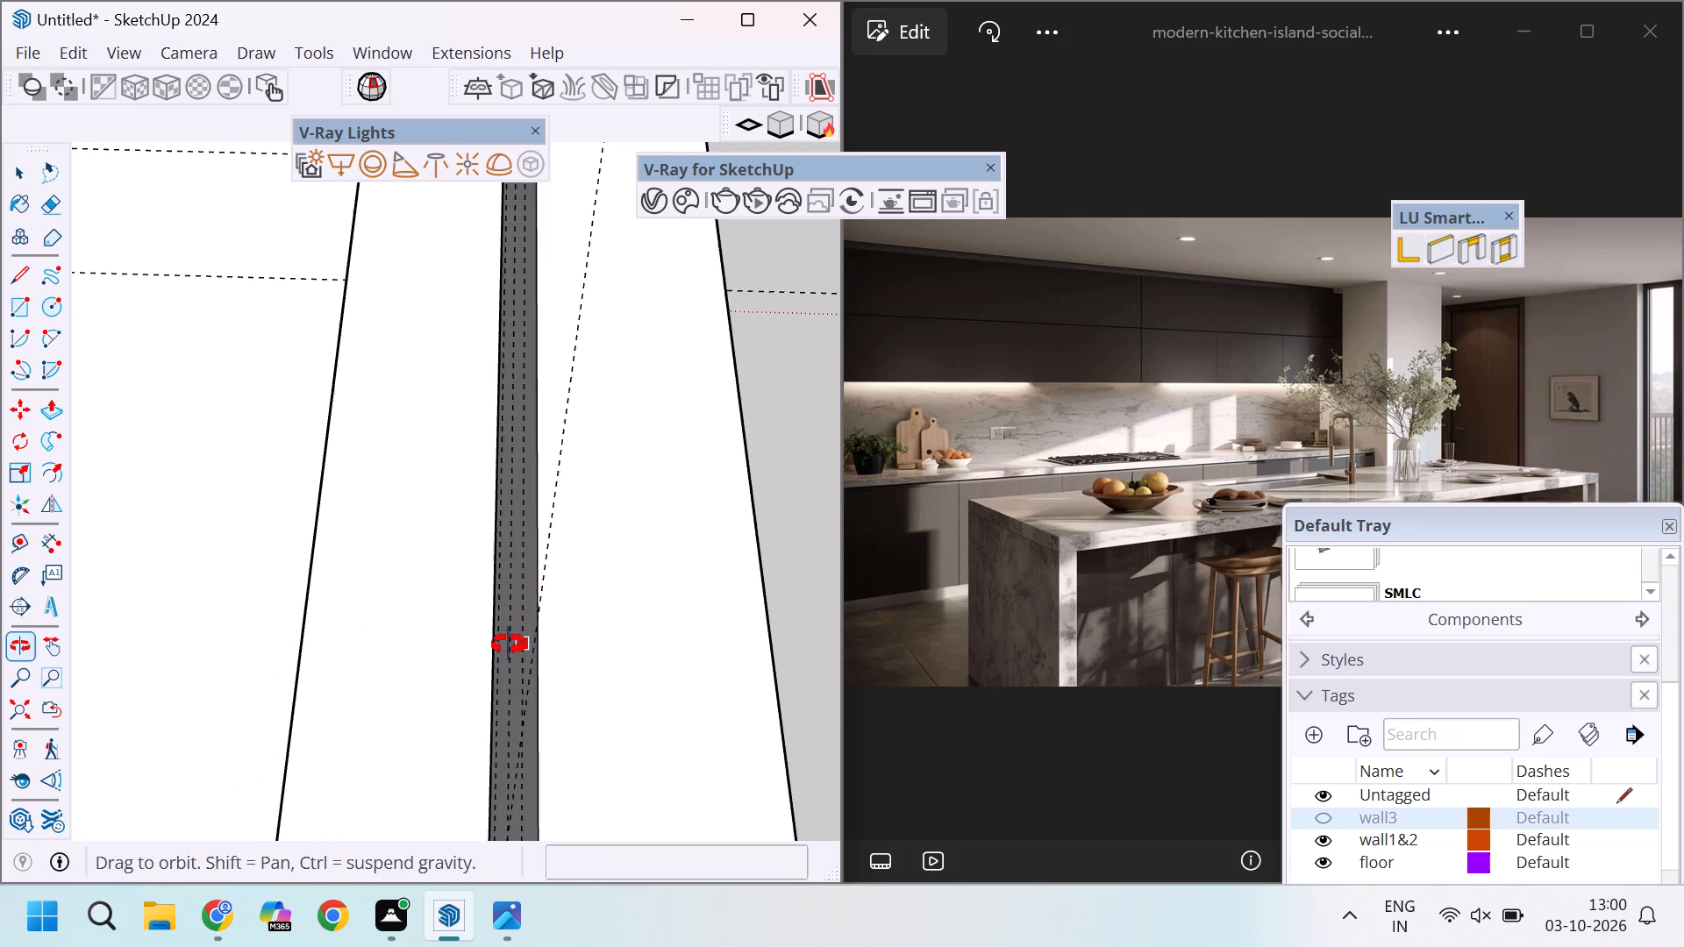
middle_drag(509, 644, 469, 651)
scroll(474, 654, down, 6)
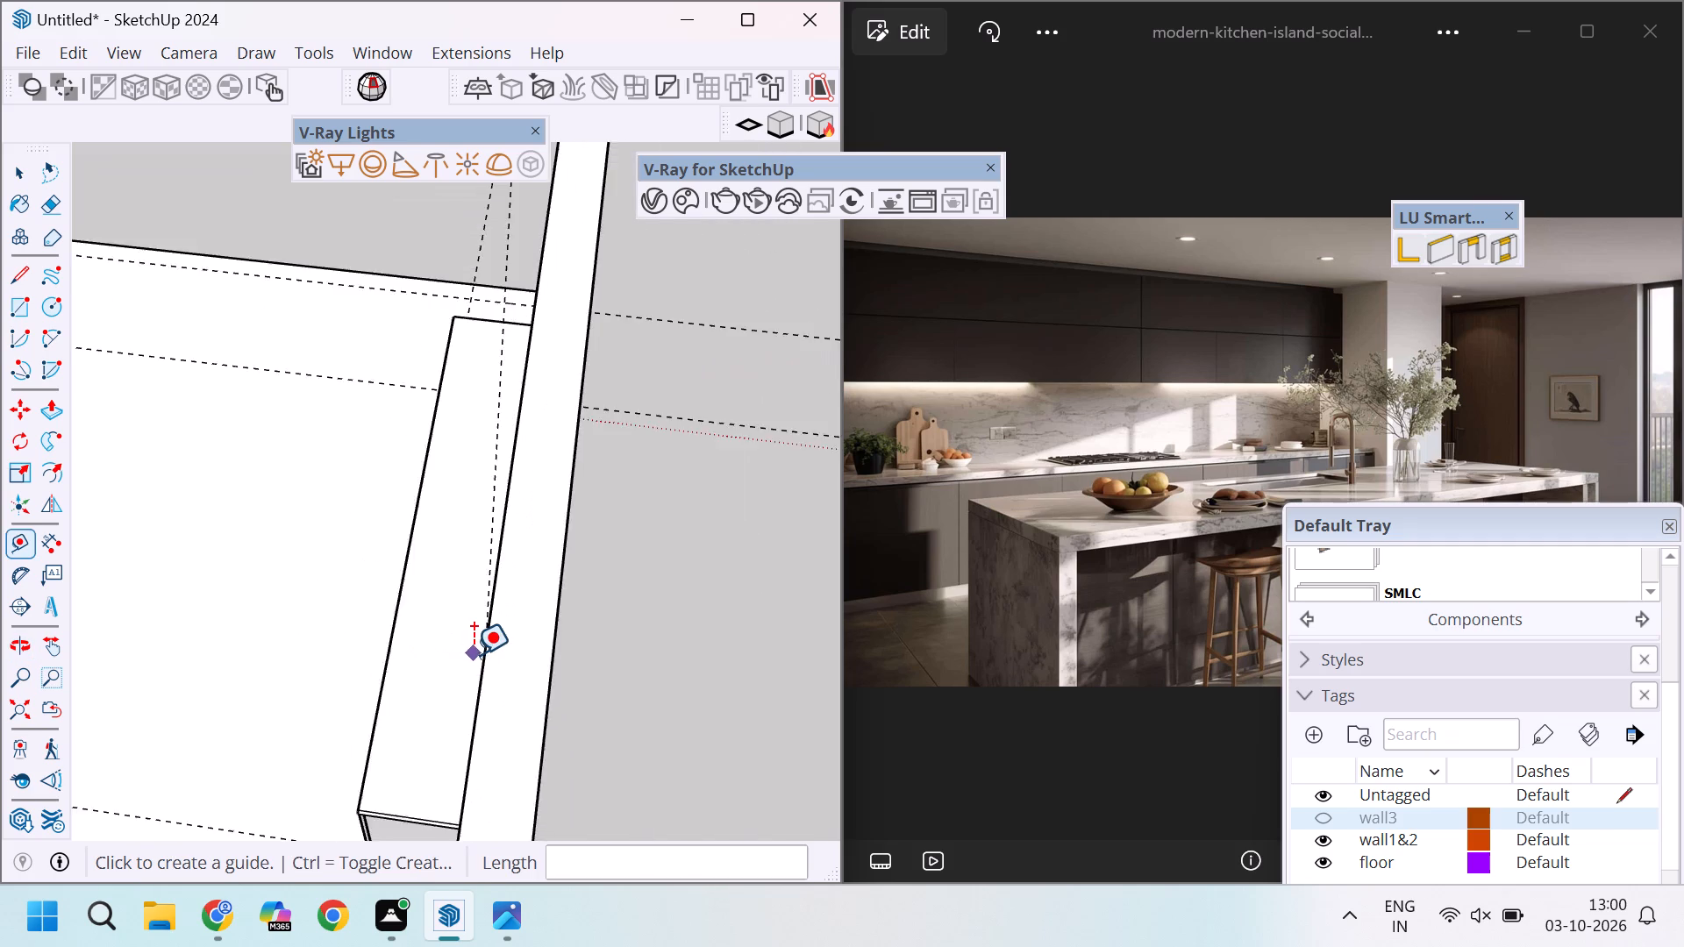
scroll(474, 654, down, 5)
scroll(510, 366, up, 9)
scroll(425, 600, down, 10)
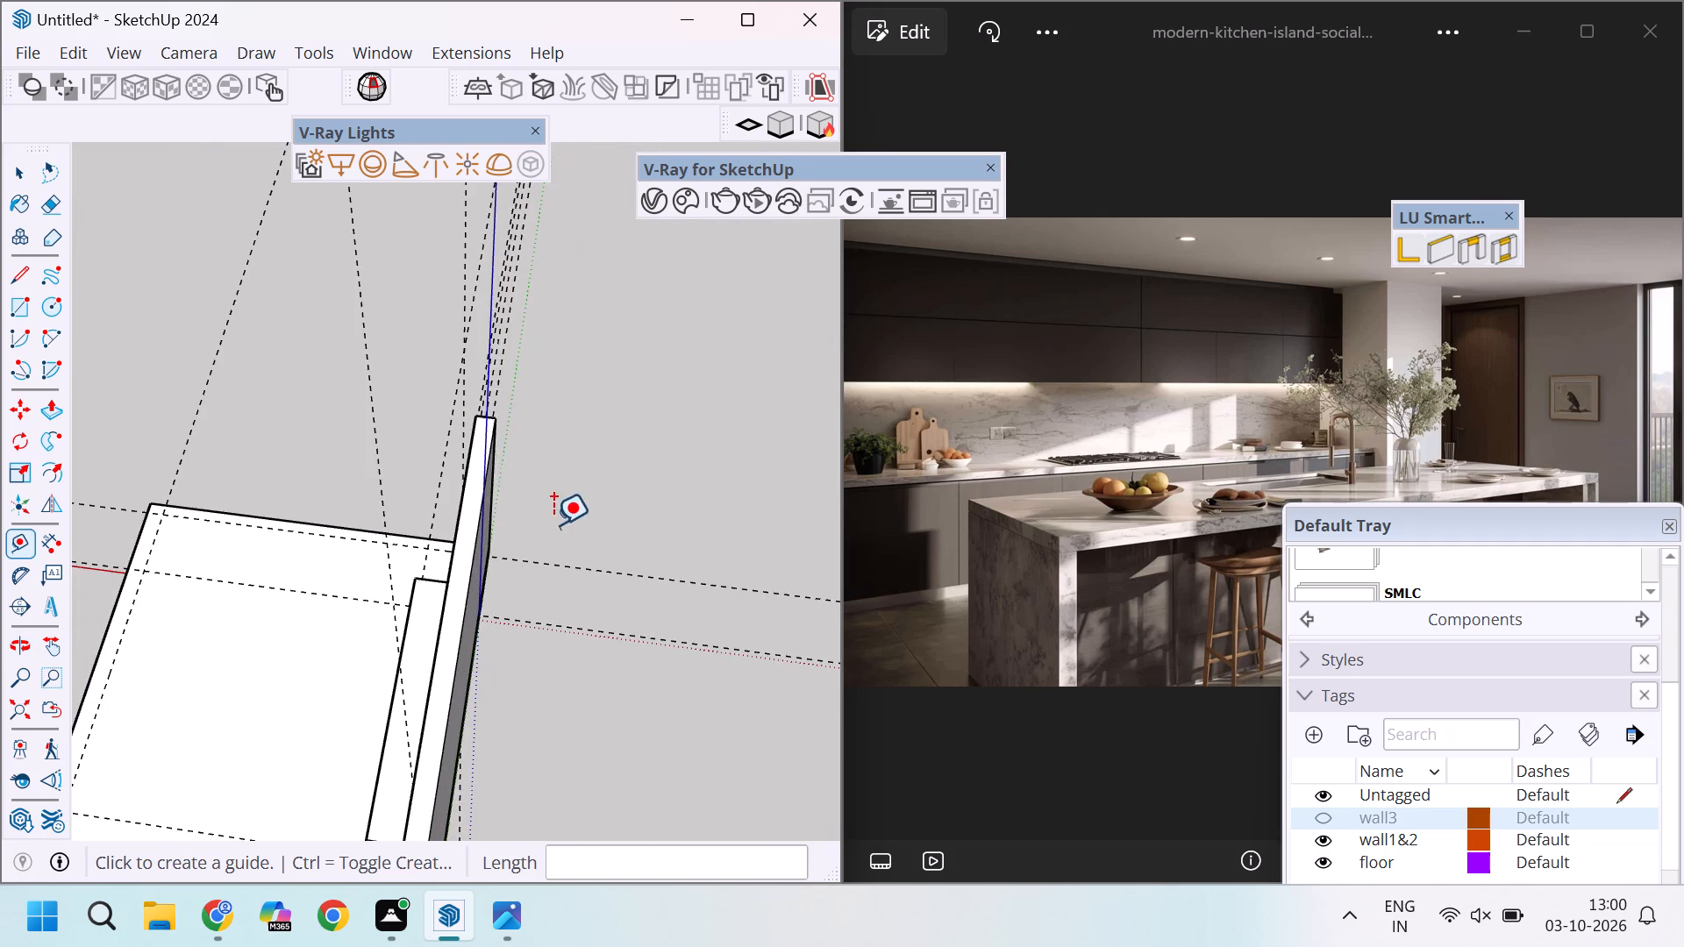
middle_drag(551, 524, 512, 523)
scroll(493, 499, up, 15)
scroll(424, 580, up, 5)
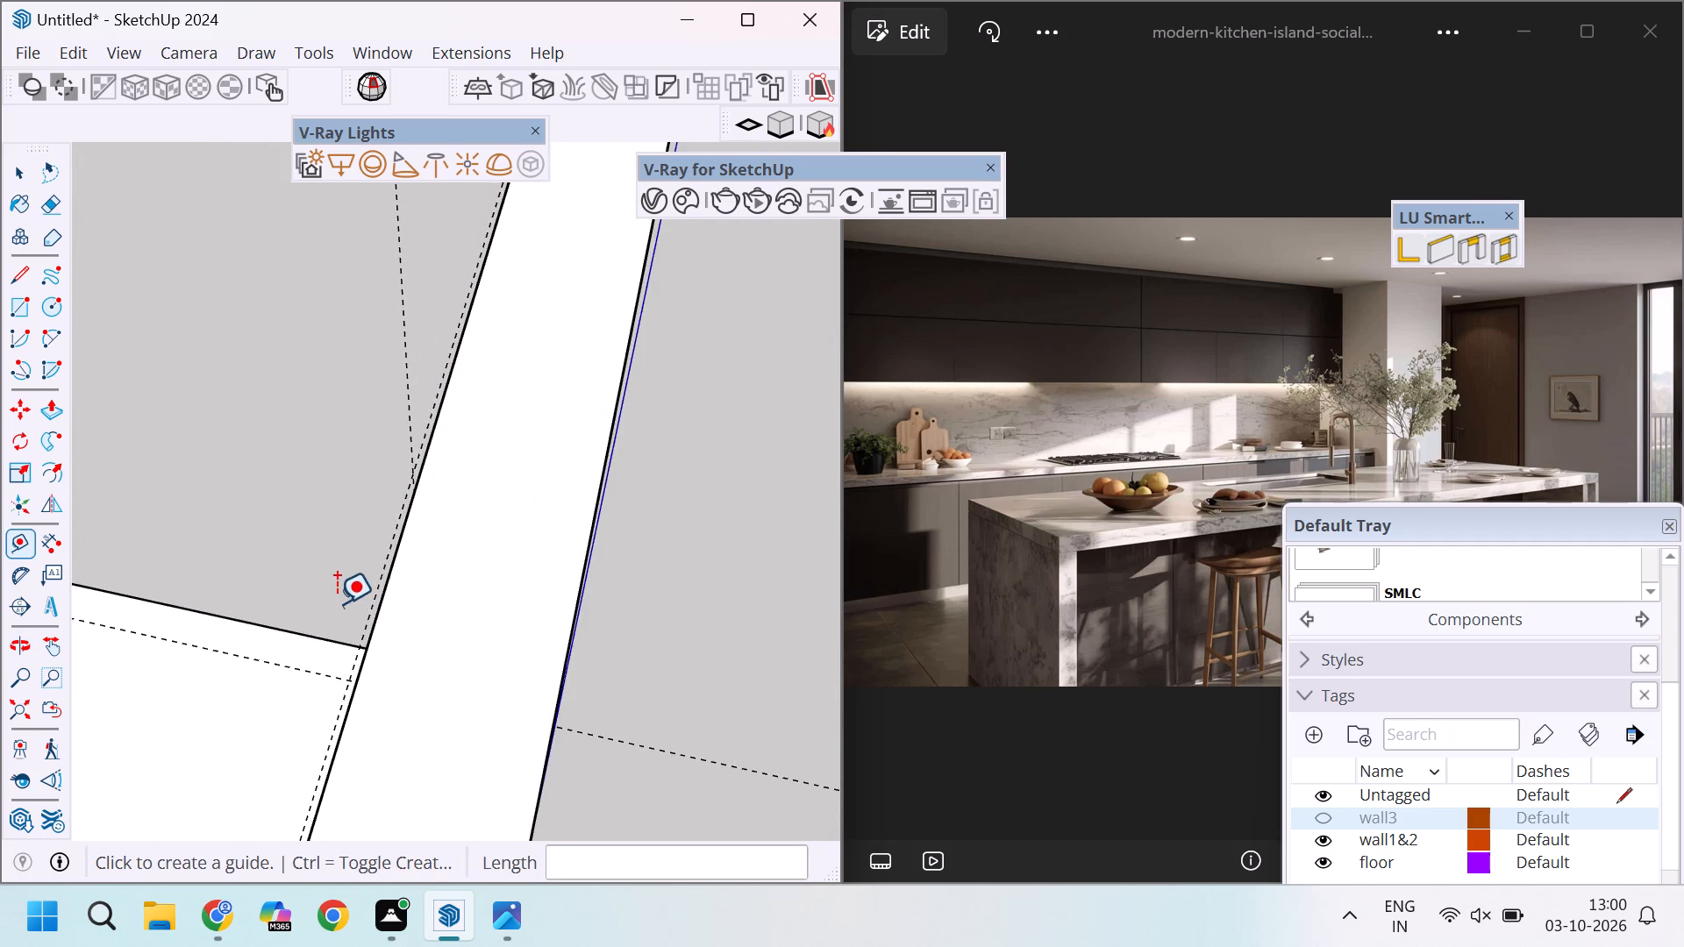
middle_drag(353, 602, 568, 652)
scroll(549, 652, up, 1)
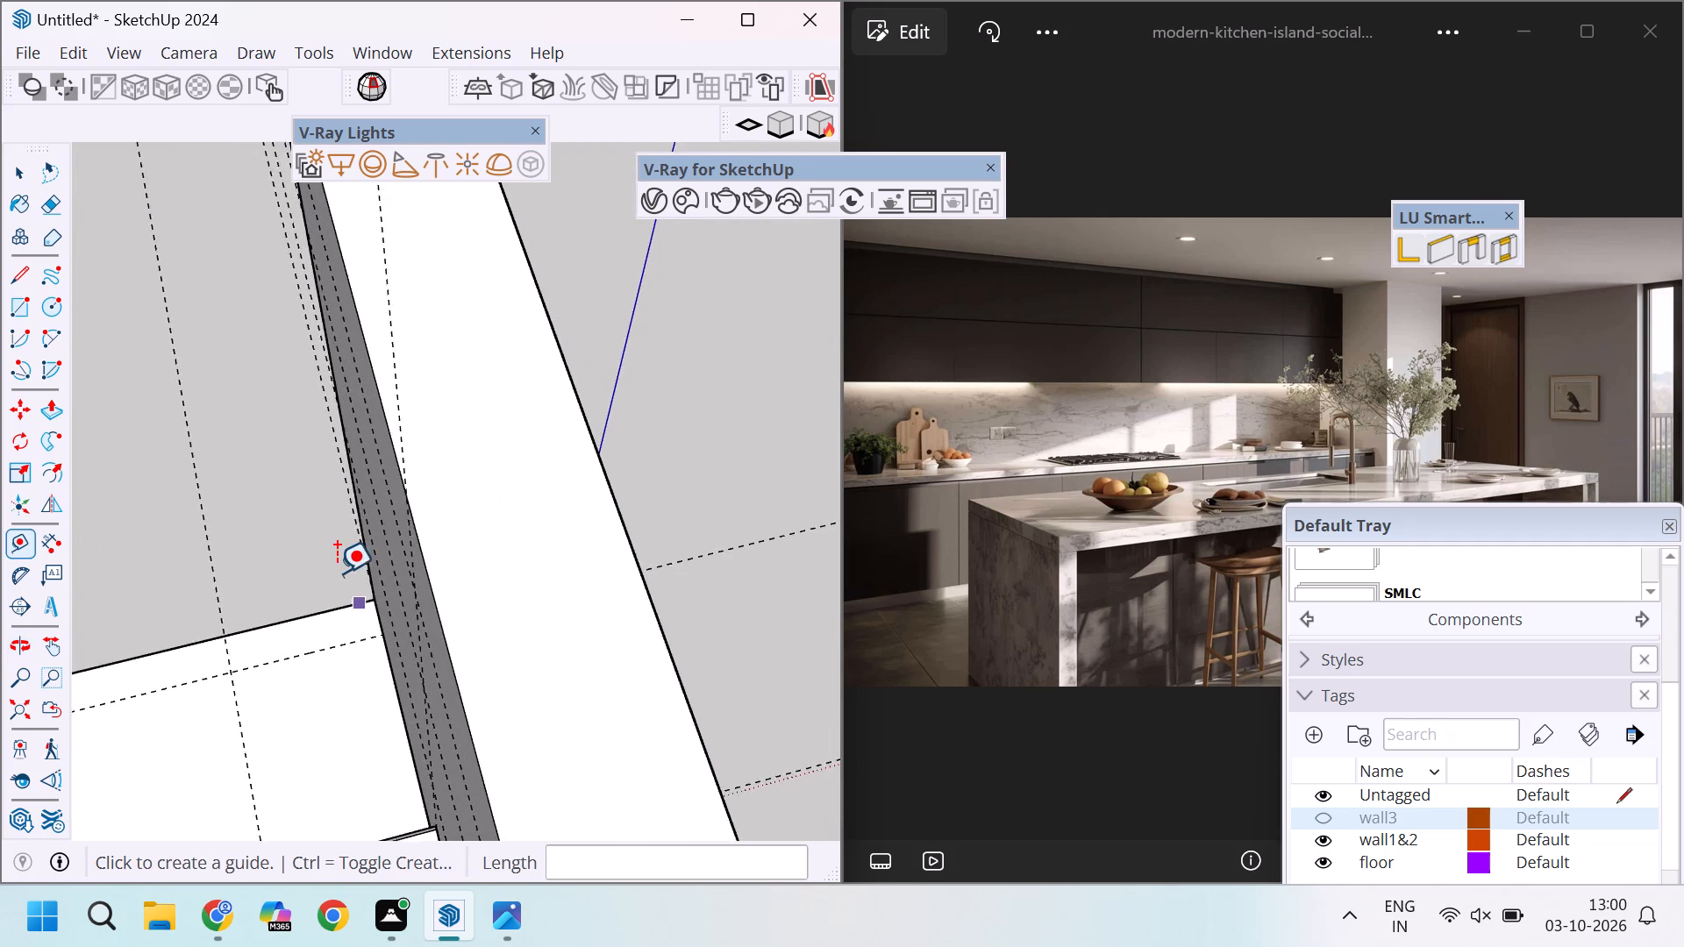
scroll(337, 573, down, 18)
key(space)
Draw an 11' wide rectangle on the left wall between the two vertical guides and the upper two horizontal guides.
scroll(382, 559, down, 6)
middle_drag(296, 706, 535, 467)
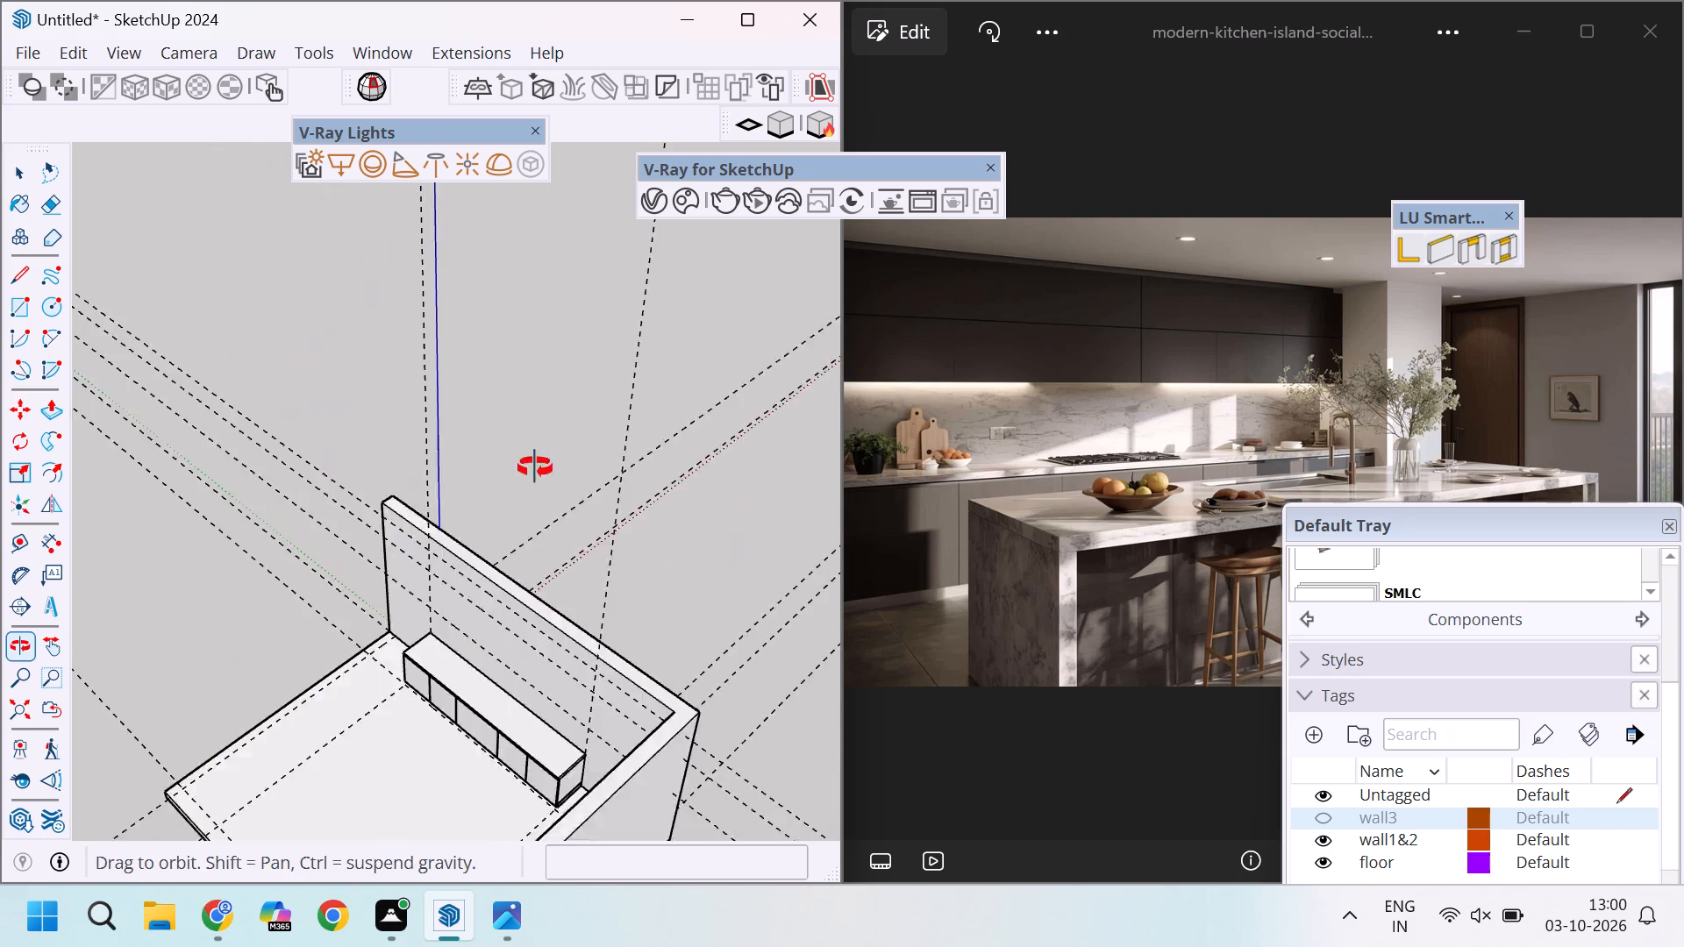
middle_drag(535, 467, 529, 443)
scroll(509, 348, down, 5)
scroll(488, 538, up, 2)
middle_drag(522, 546, 752, 486)
scroll(517, 493, up, 9)
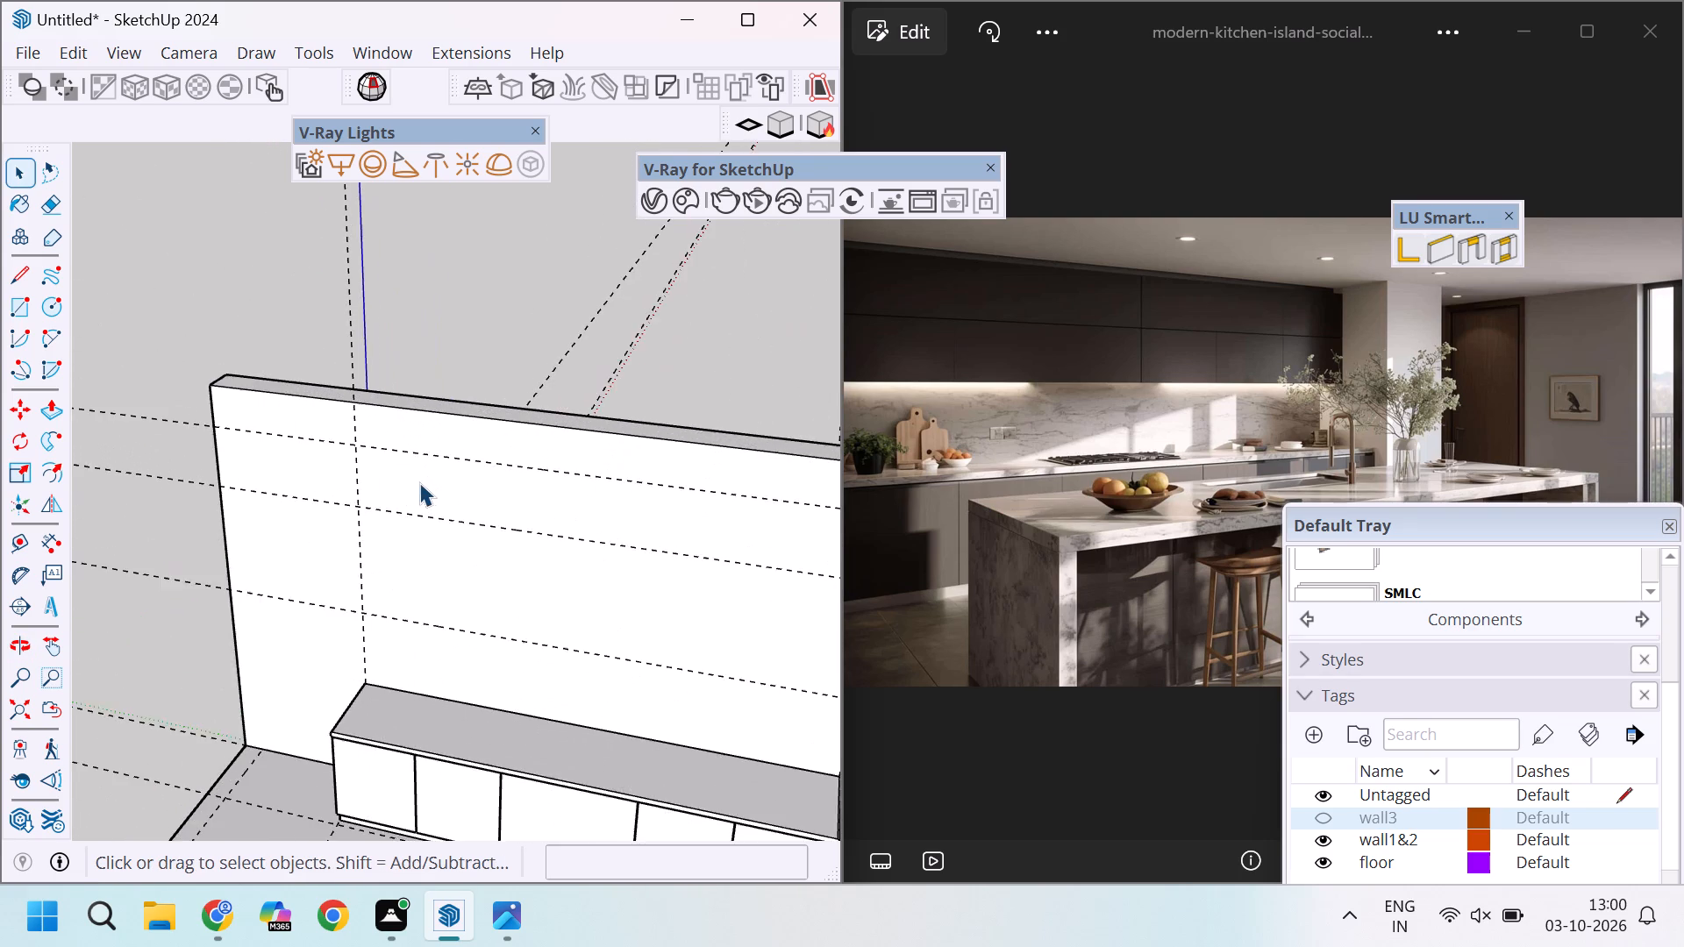
scroll(419, 482, up, 9)
key(r)
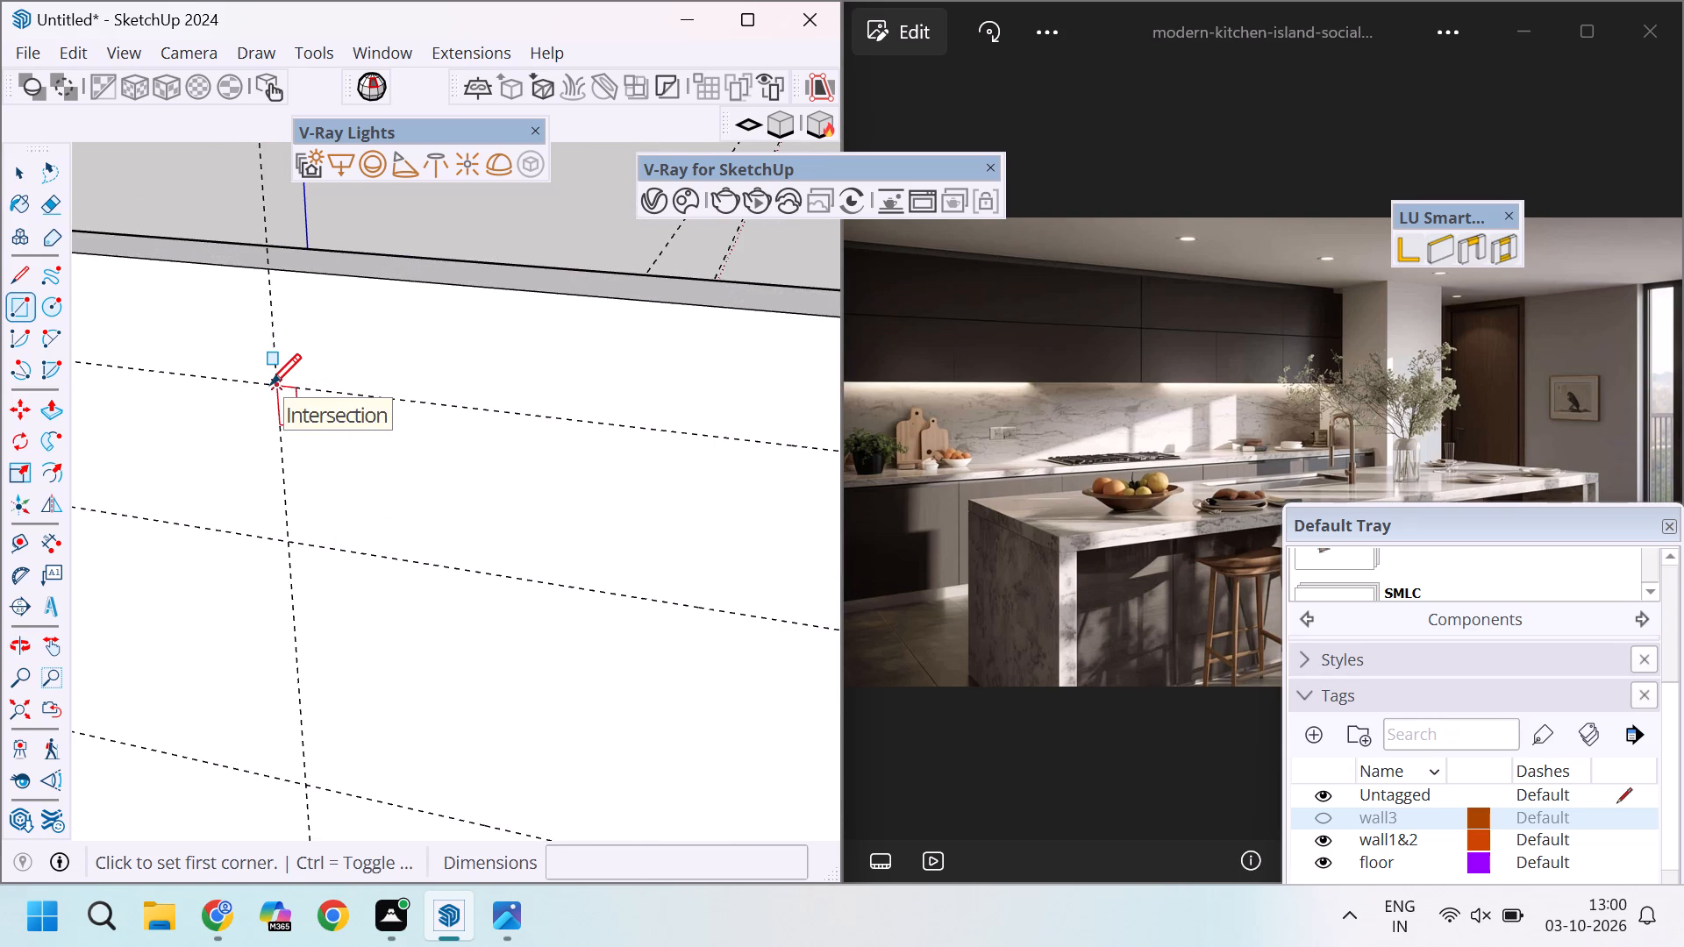
click(270, 384)
scroll(270, 383, down, 11)
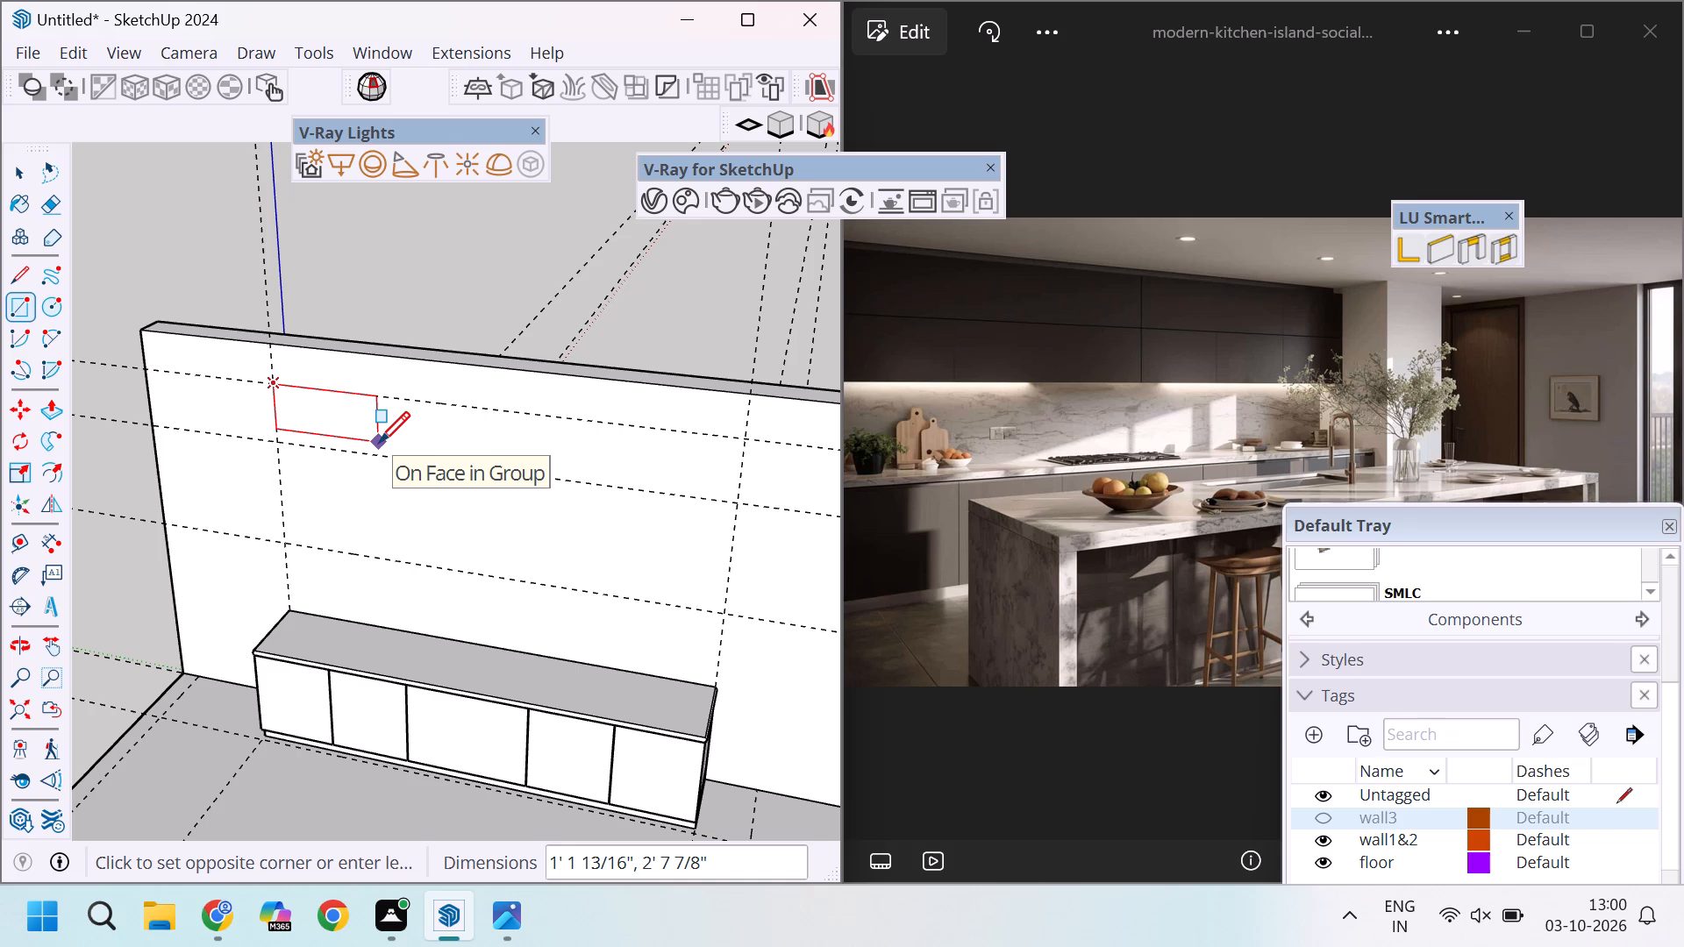
scroll(466, 443, down, 1)
scroll(637, 468, up, 7)
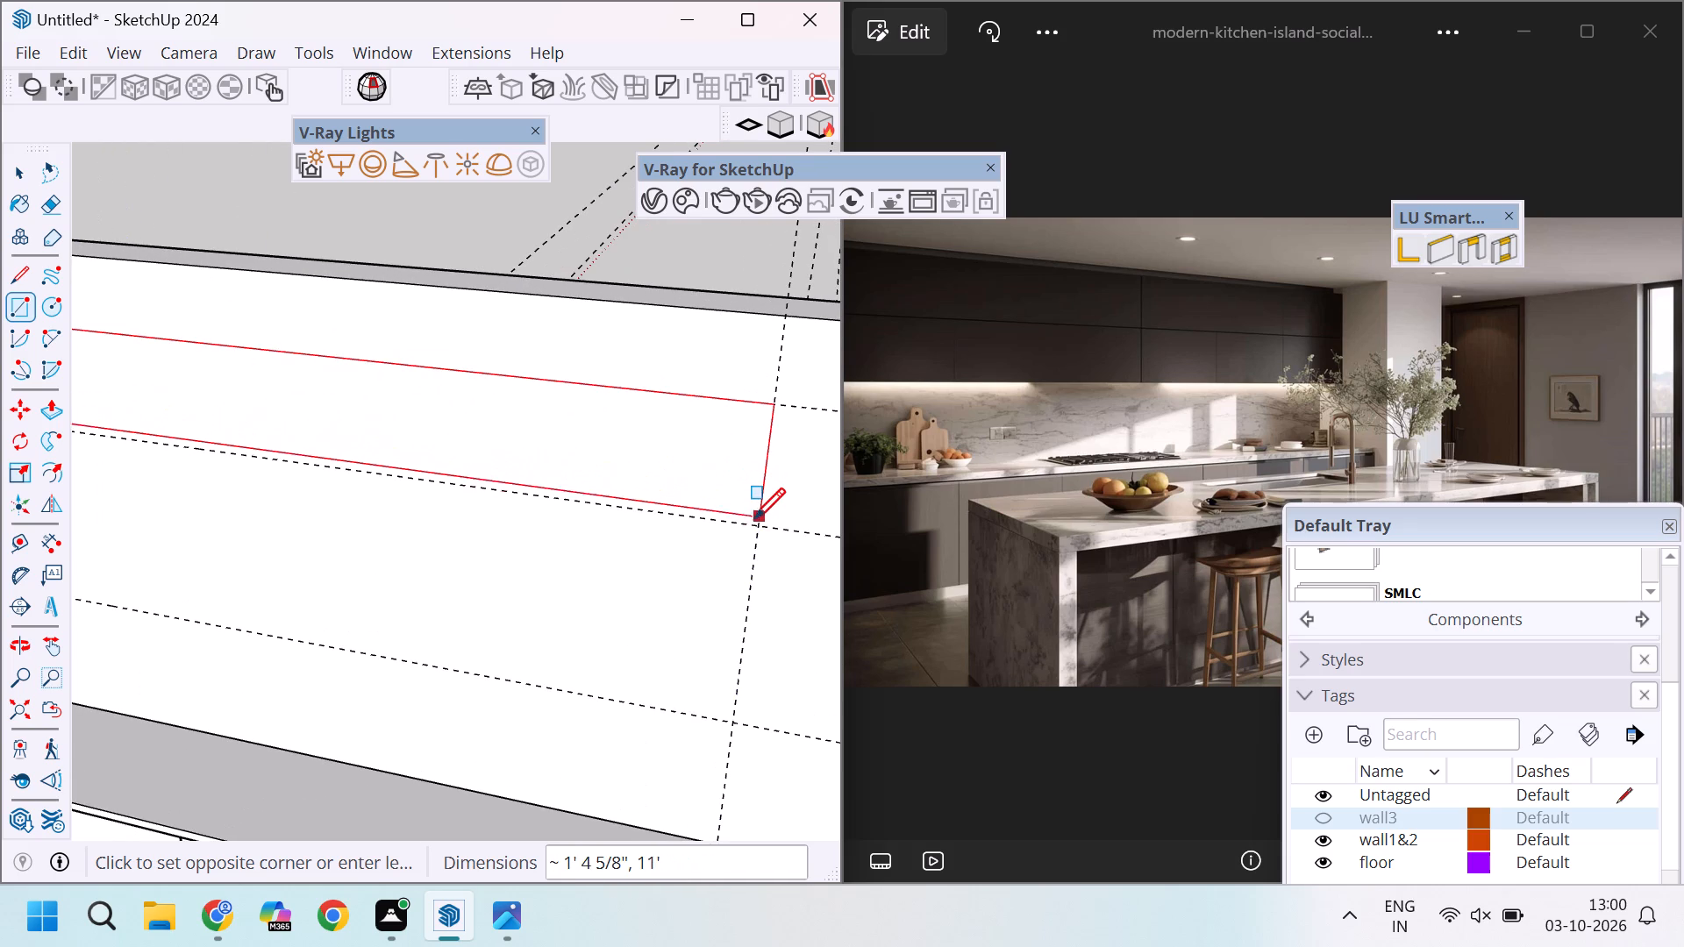
click(754, 518)
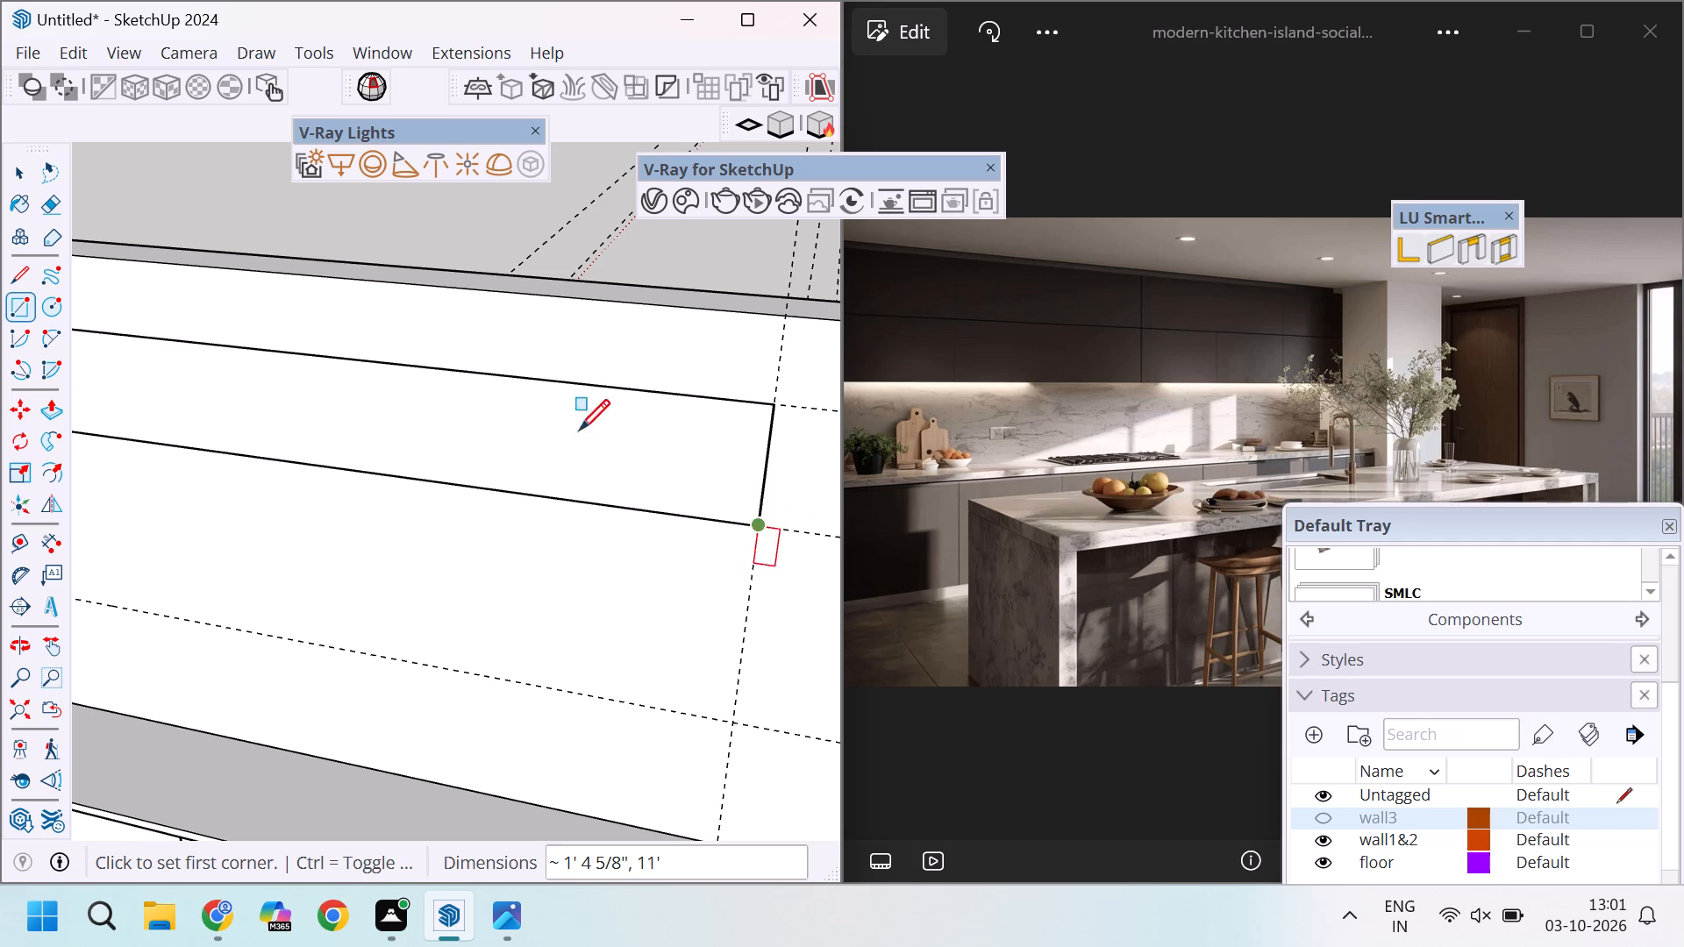
Extrude the rectangle on the left wall 13" outward to form the wall cabinet body.
scroll(511, 384, down, 12)
scroll(526, 445, up, 5)
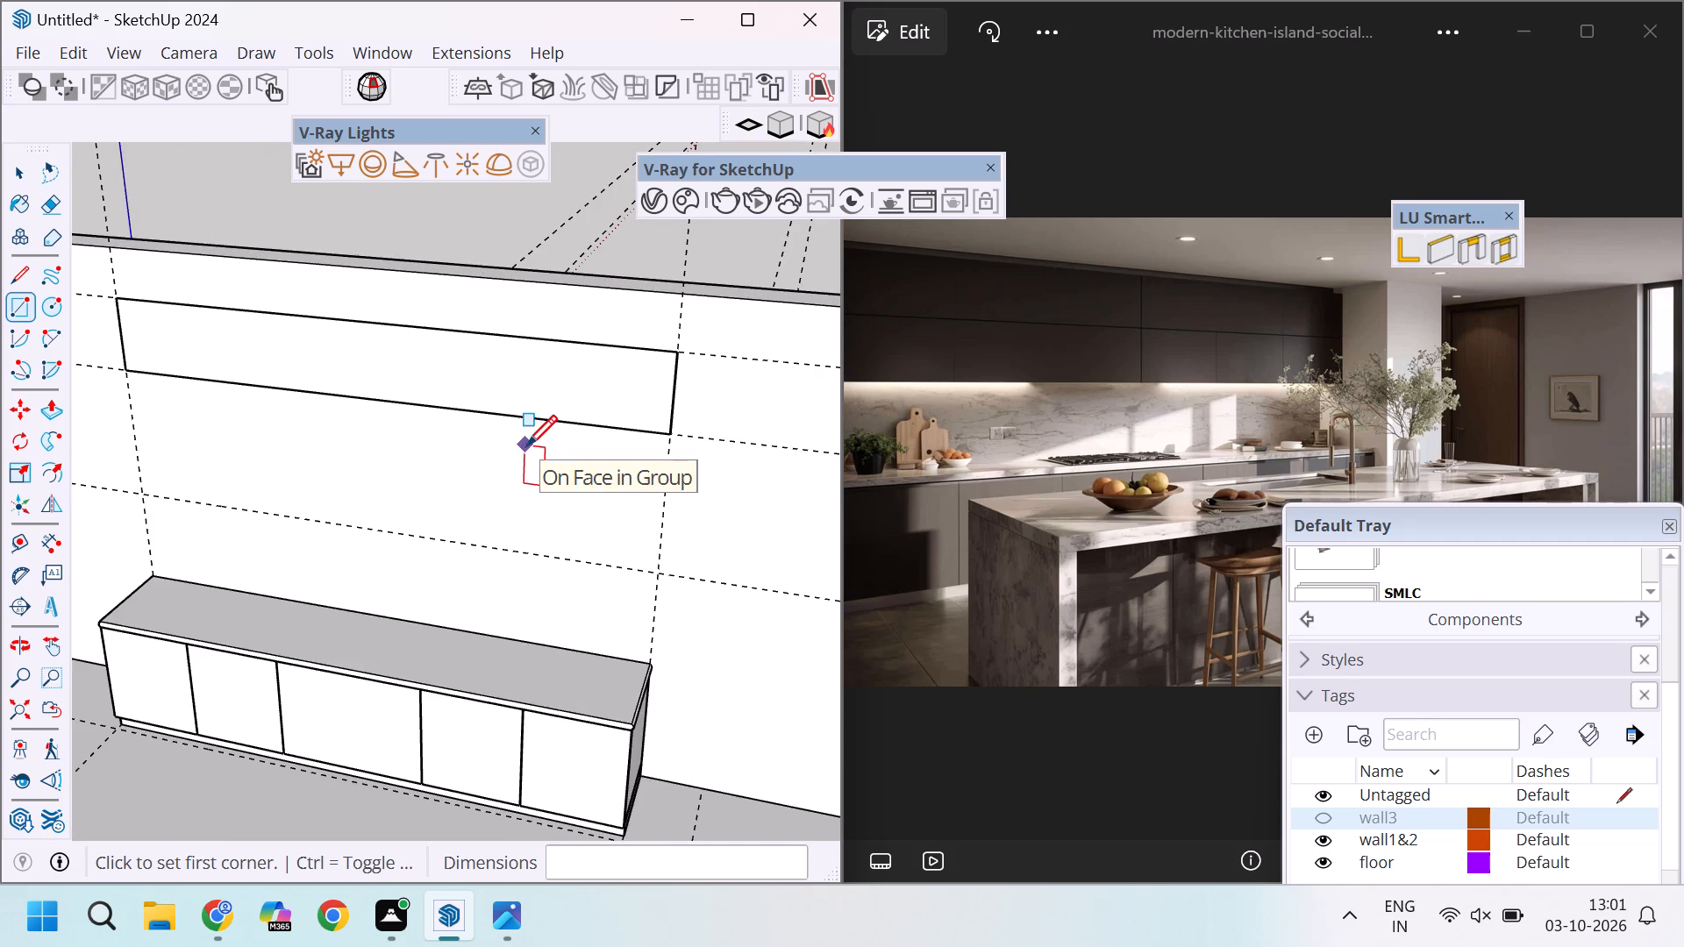
scroll(616, 495, down, 5)
scroll(562, 414, up, 4)
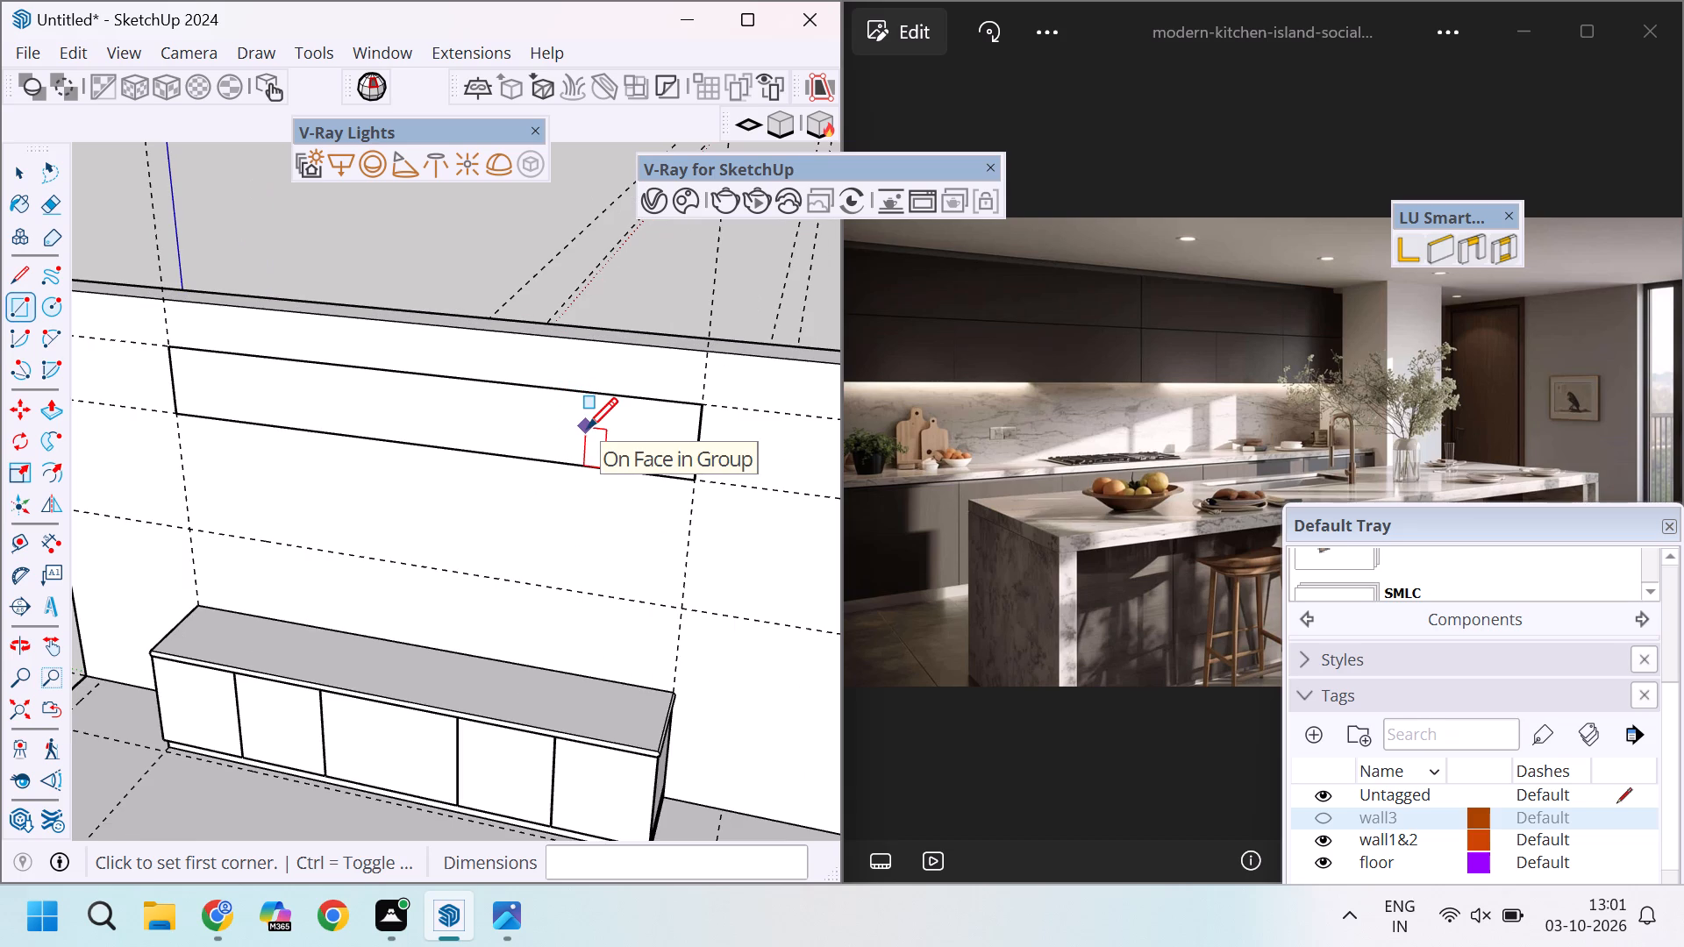
key(p)
scroll(600, 420, up, 4)
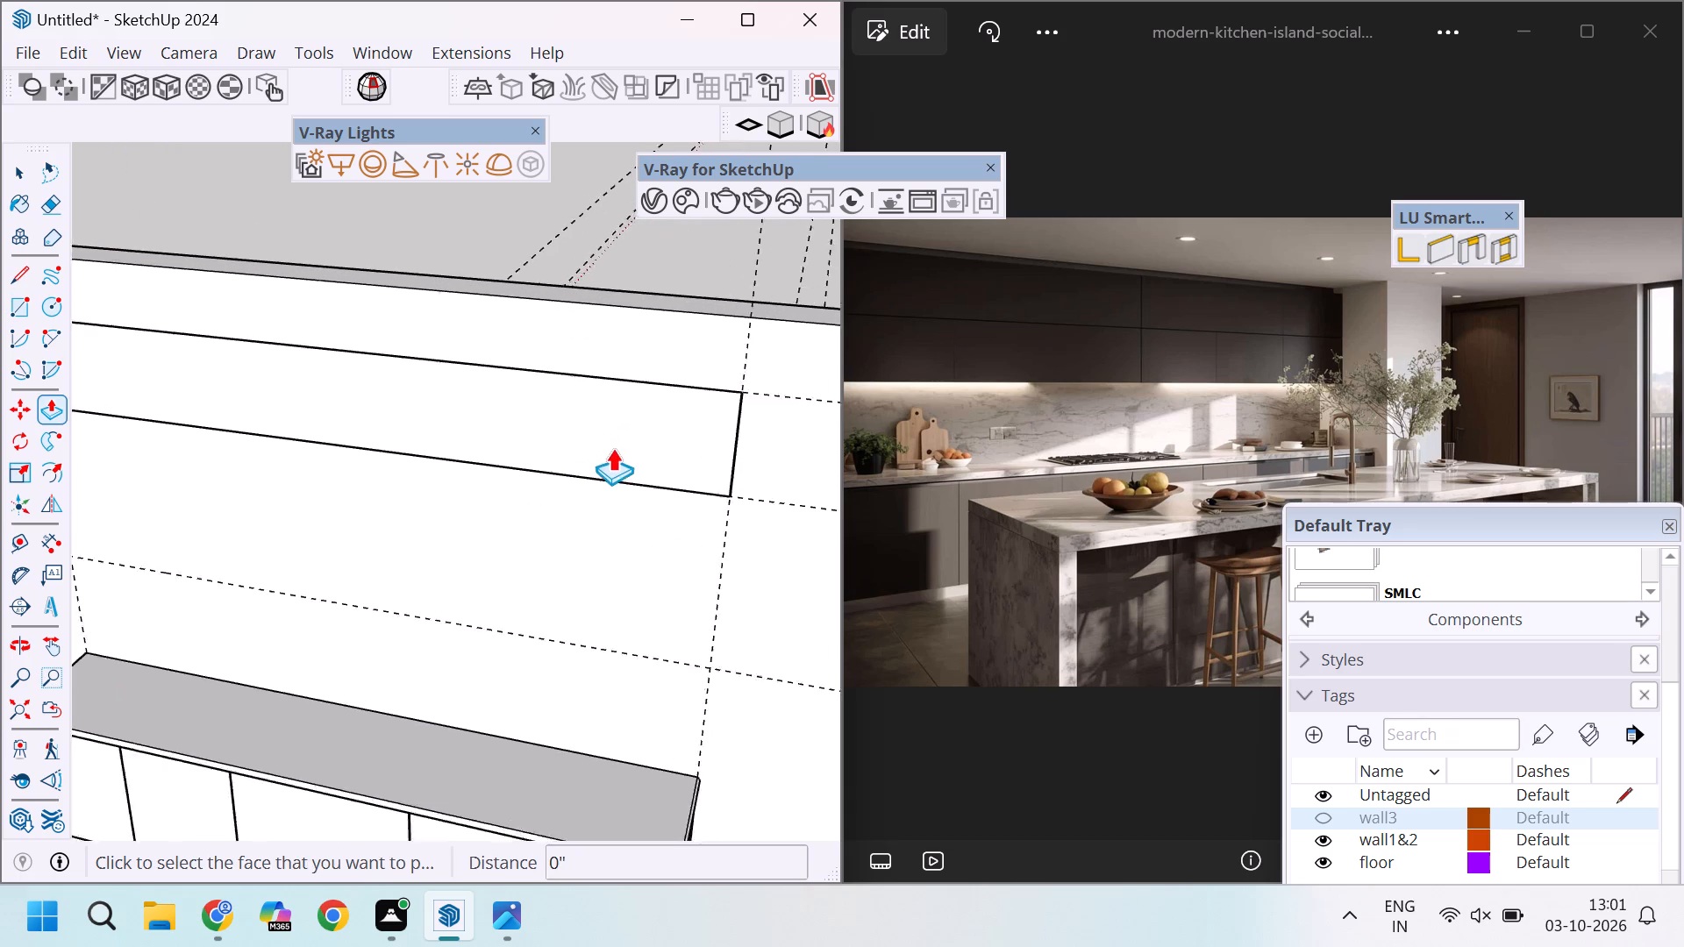
scroll(612, 448, up, 1)
click(583, 430)
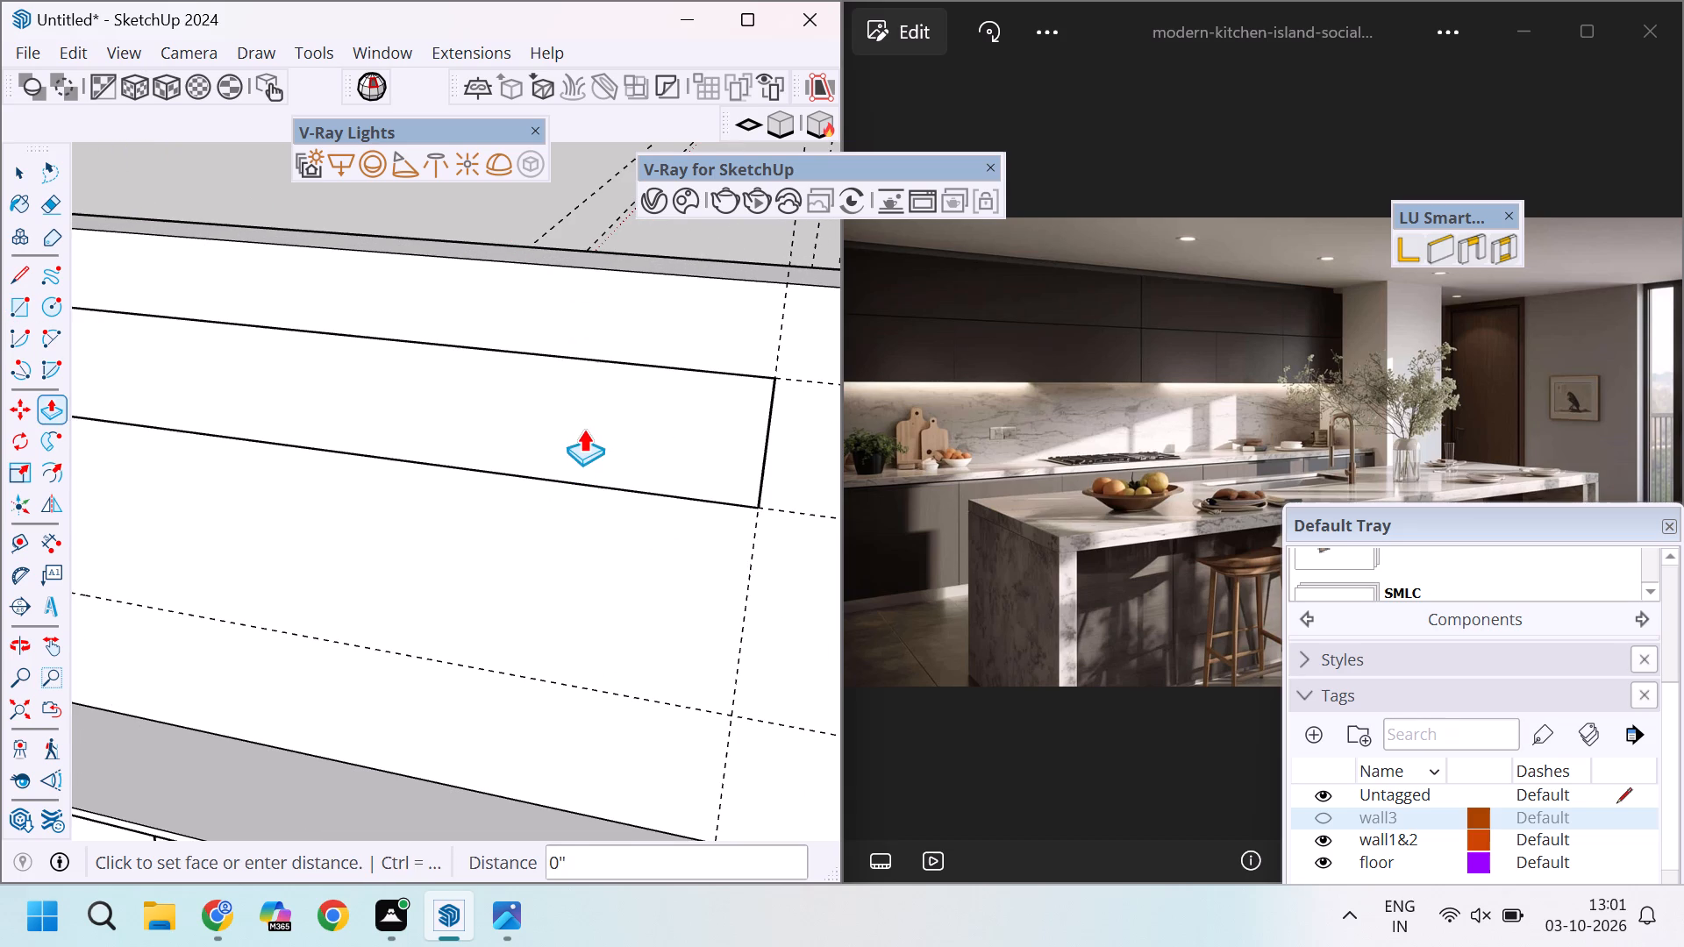
scroll(583, 429, down, 6)
text(13)
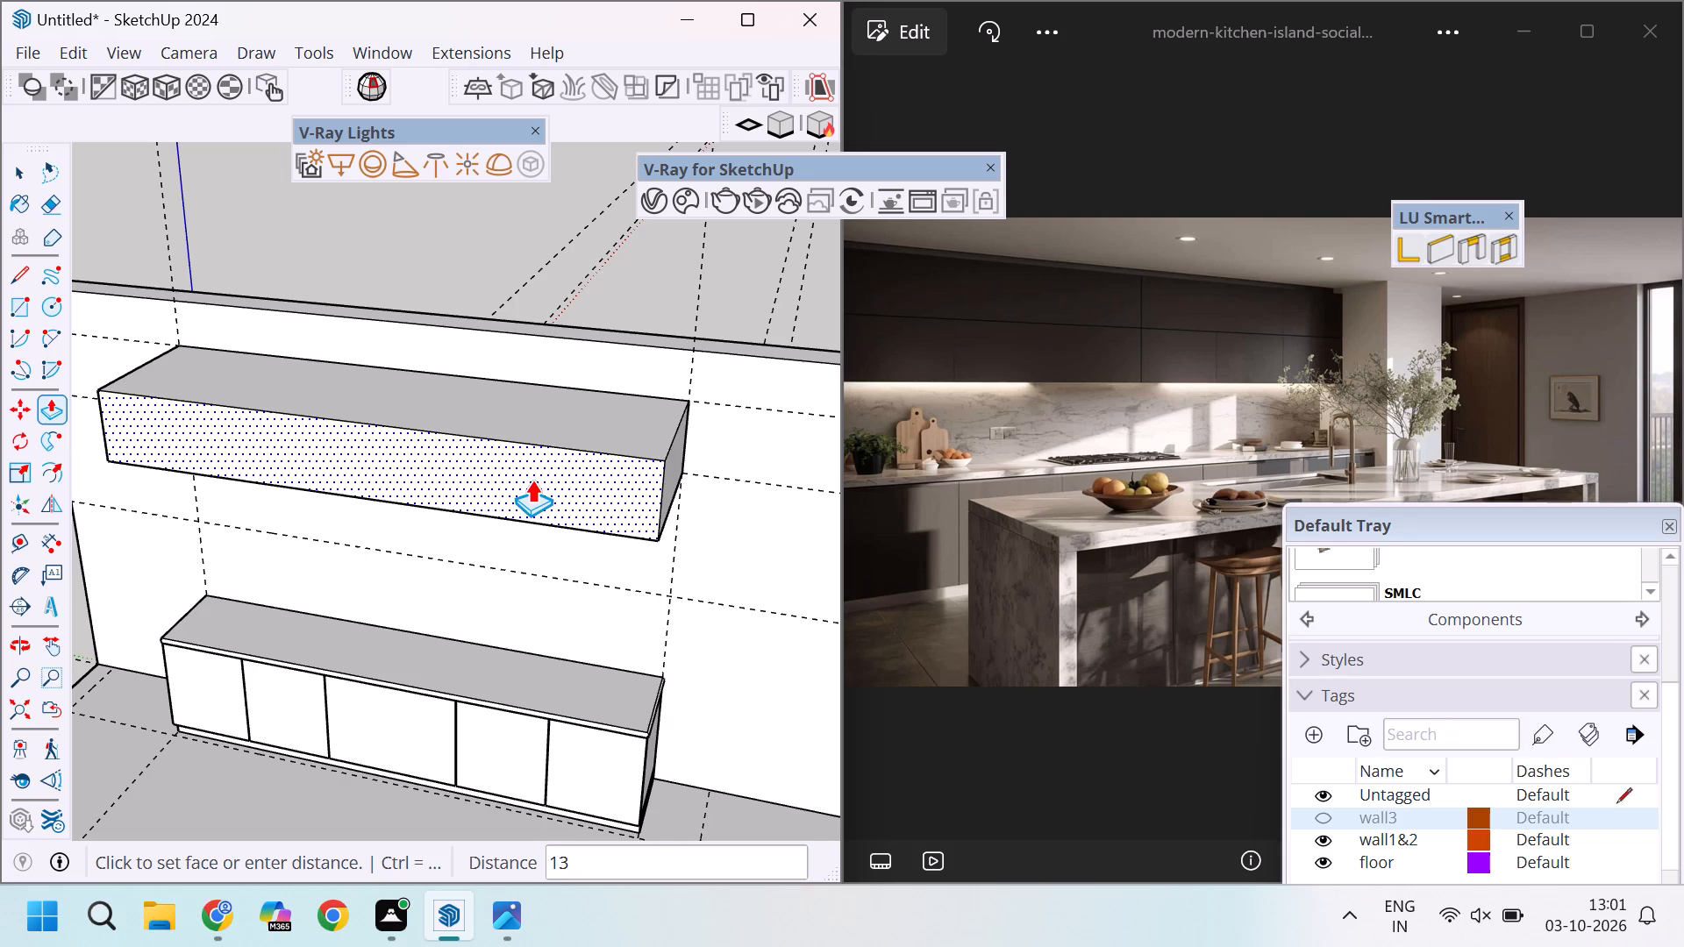
key(Return)
key(space)
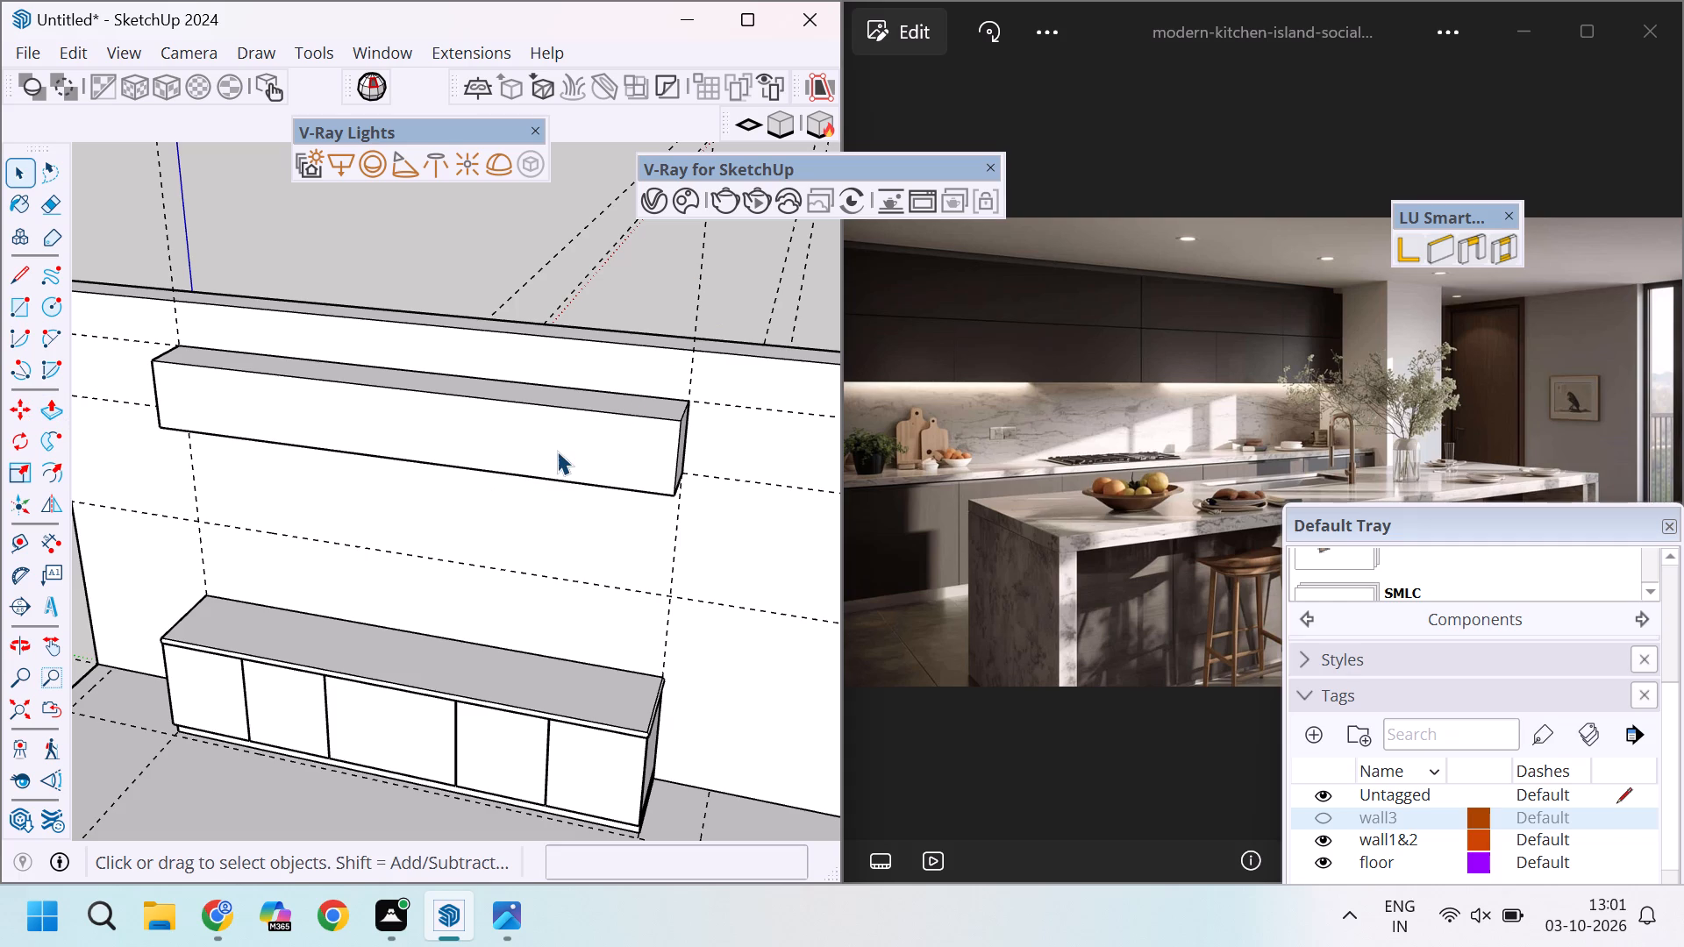
Make the whole extruded wall cabinet box a group.
triple_click(558, 449)
right_click(558, 449)
click(676, 247)
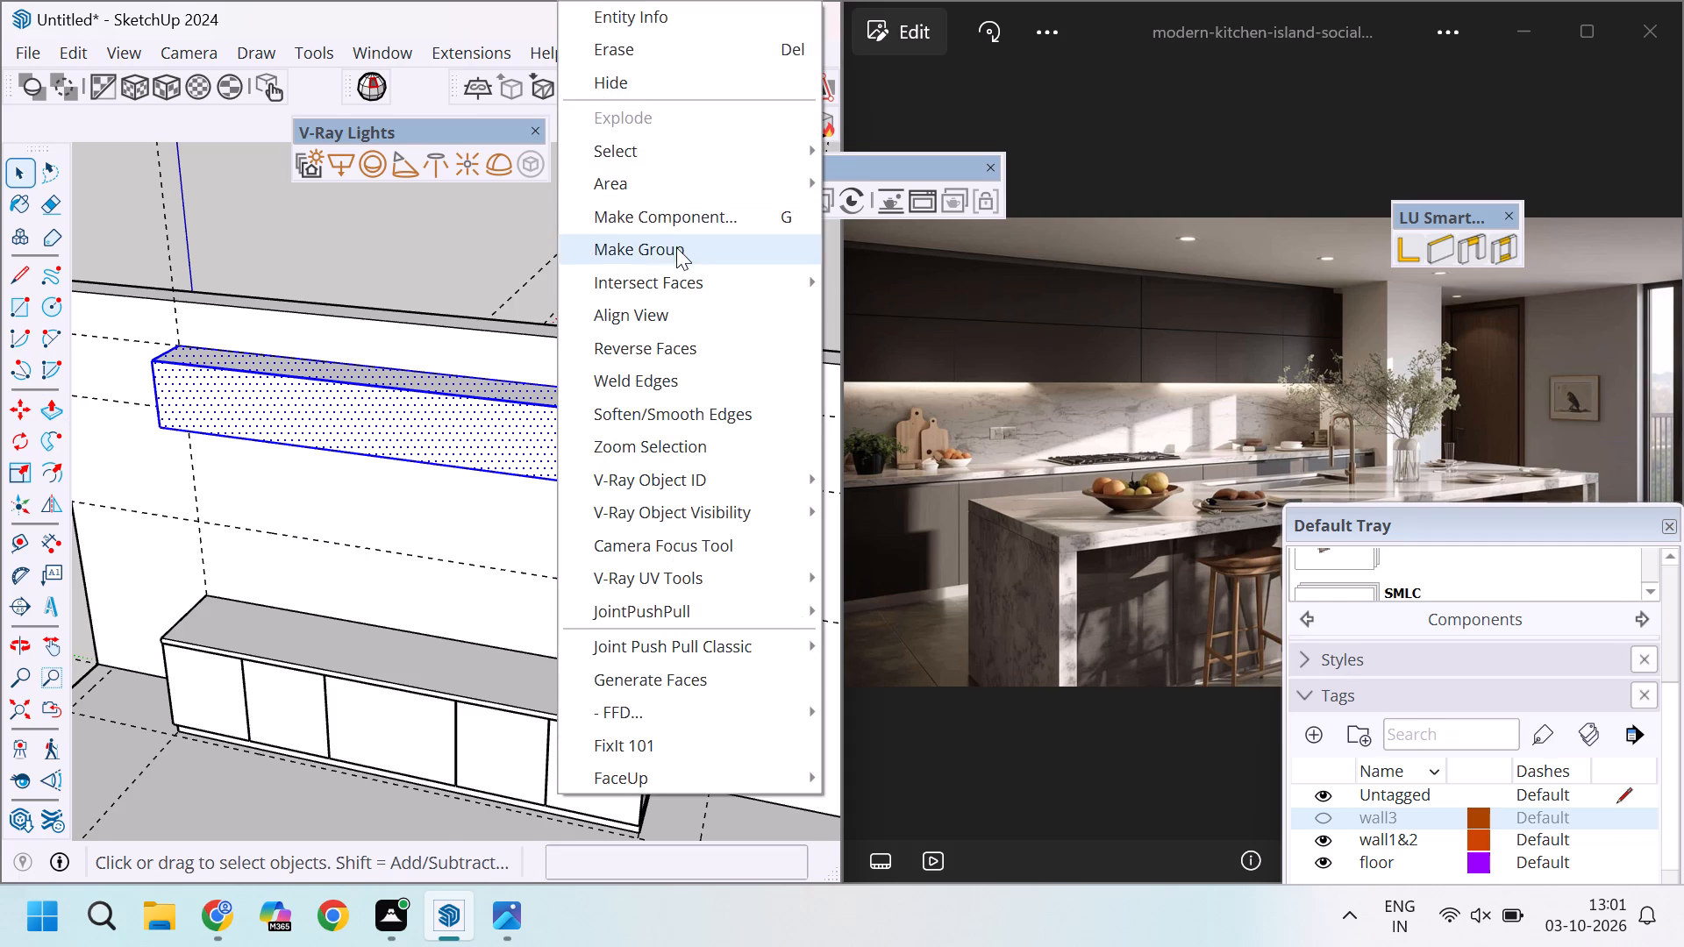
Copy the front face from inside the wall cabinet group and paste it in place outside the group.
double_click(582, 434)
click(567, 435)
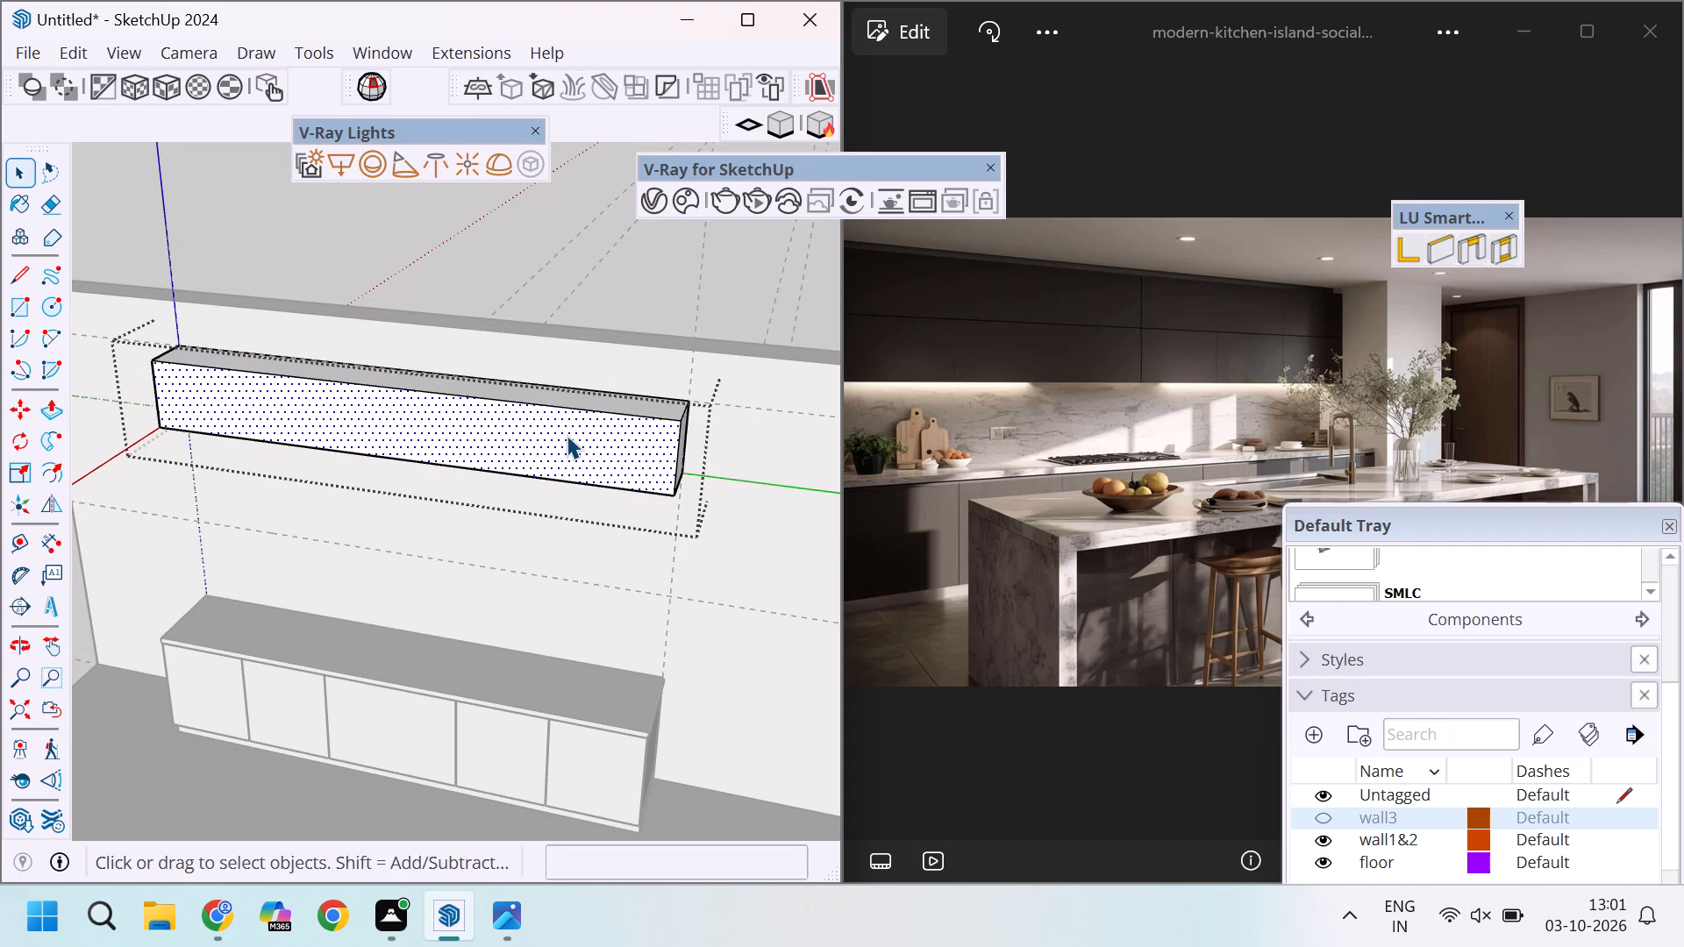
key(ctrl+c)
scroll(565, 436, down, 5)
click(639, 304)
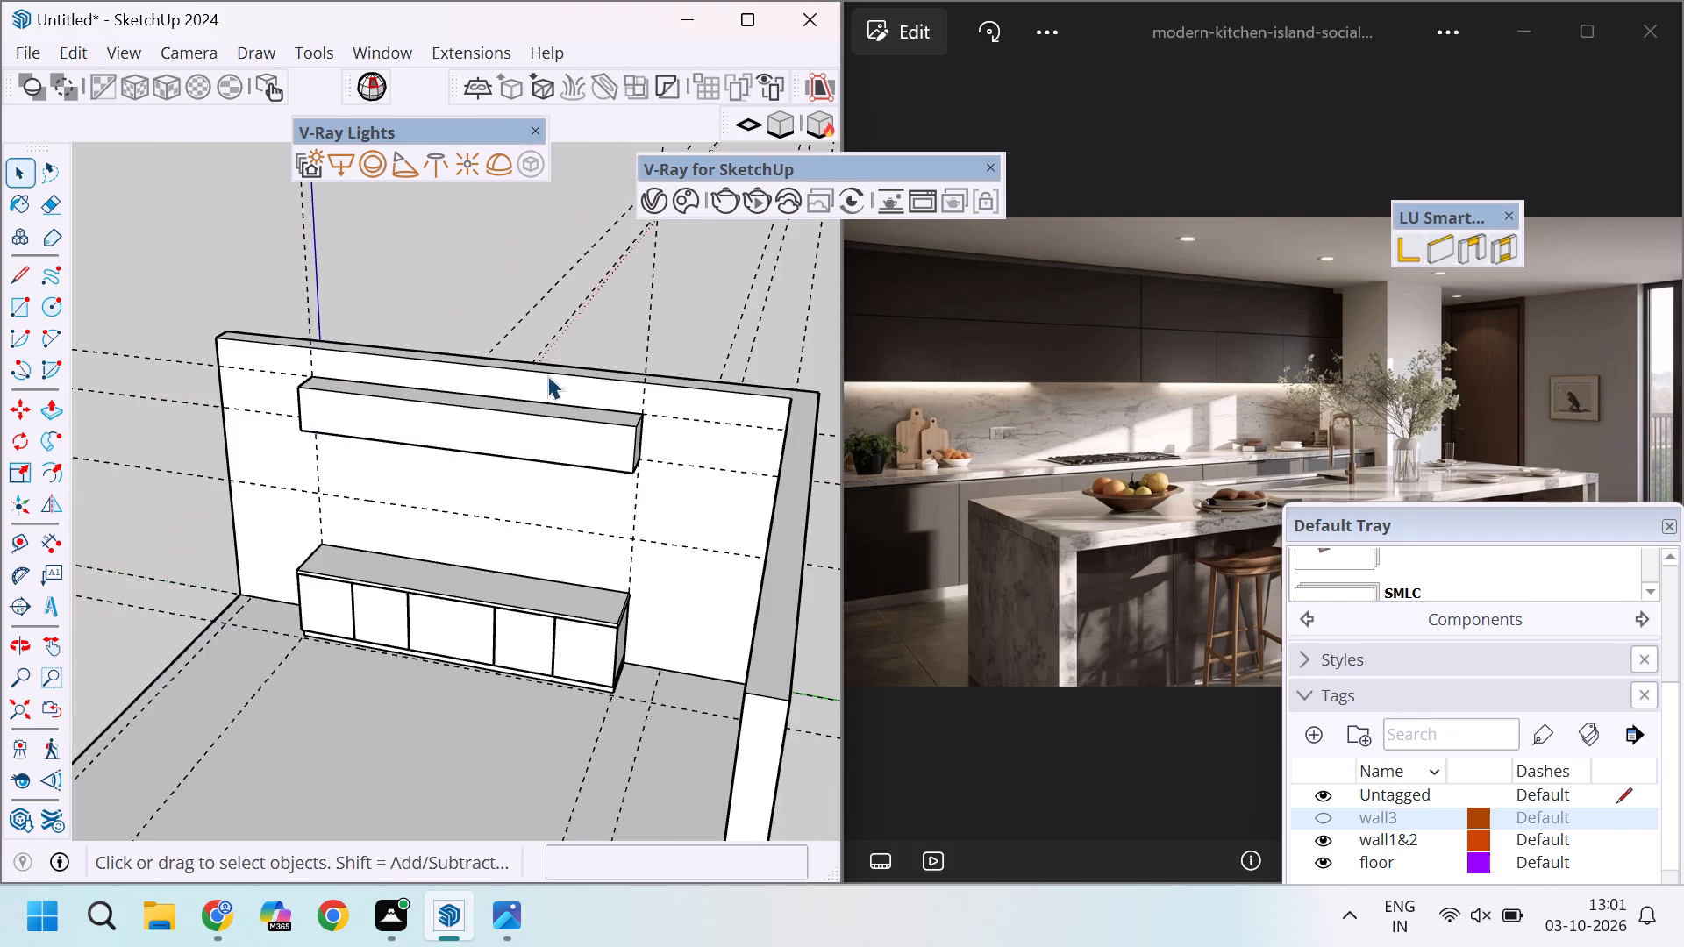
scroll(547, 378, up, 5)
scroll(660, 445, down, 4)
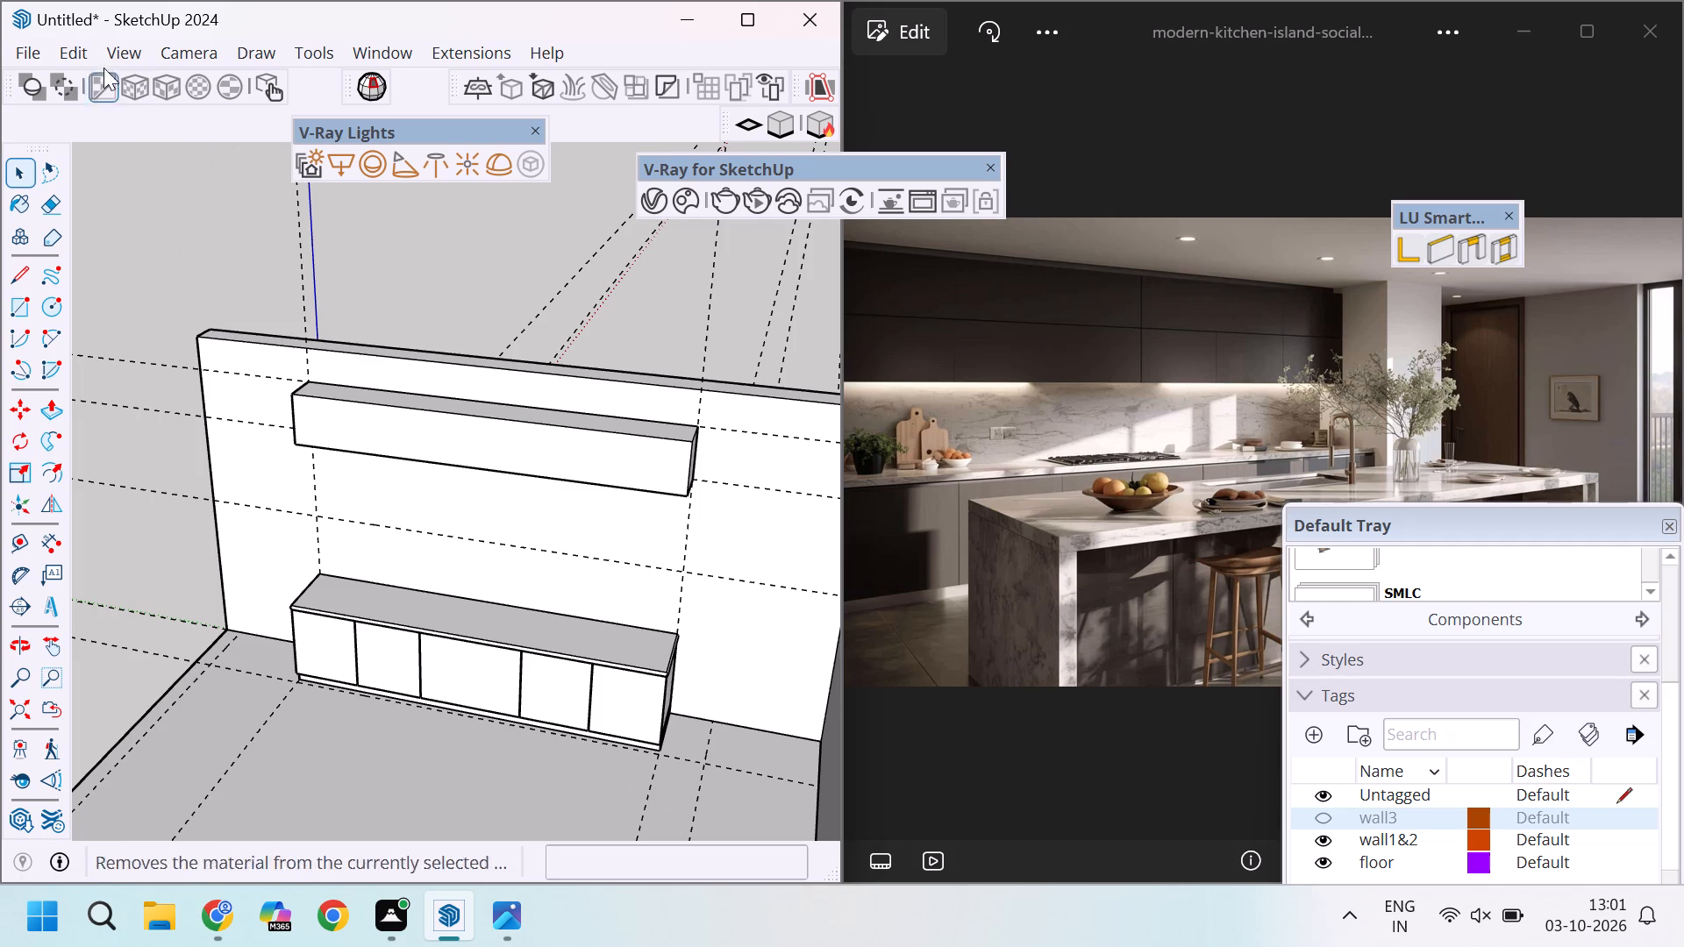
click(71, 38)
click(67, 48)
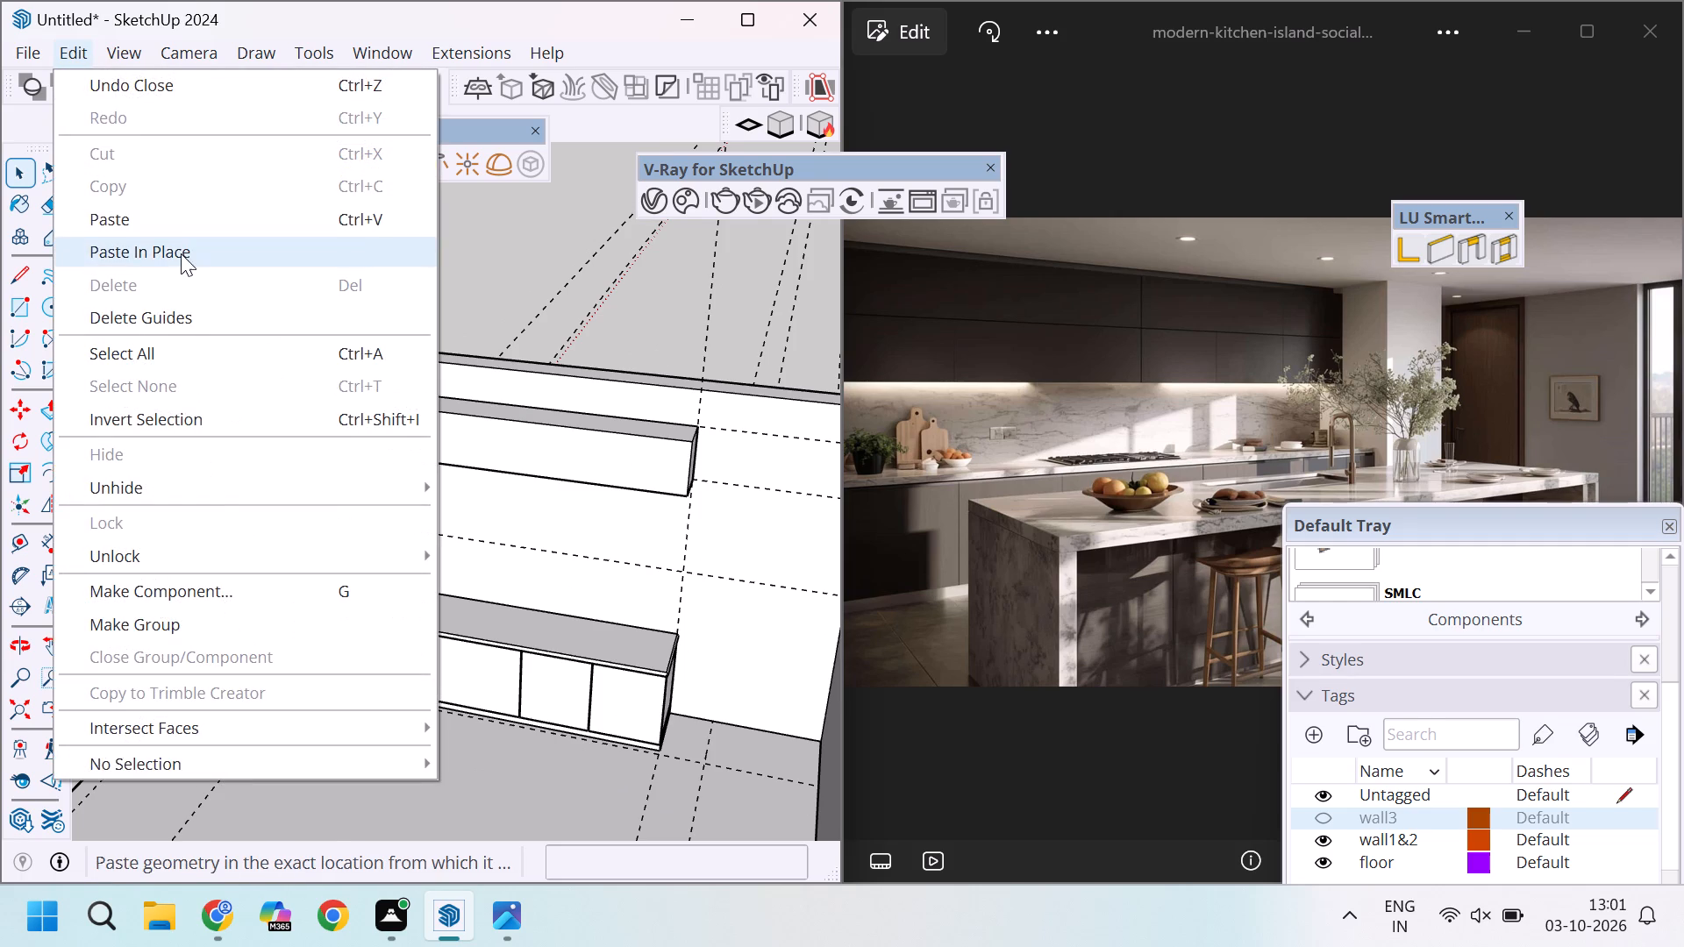
click(181, 253)
Extrude the pasted front face 1" outward to form the wall cabinet's shutter panel.
scroll(402, 469, up, 4)
scroll(491, 432, up, 2)
key(p)
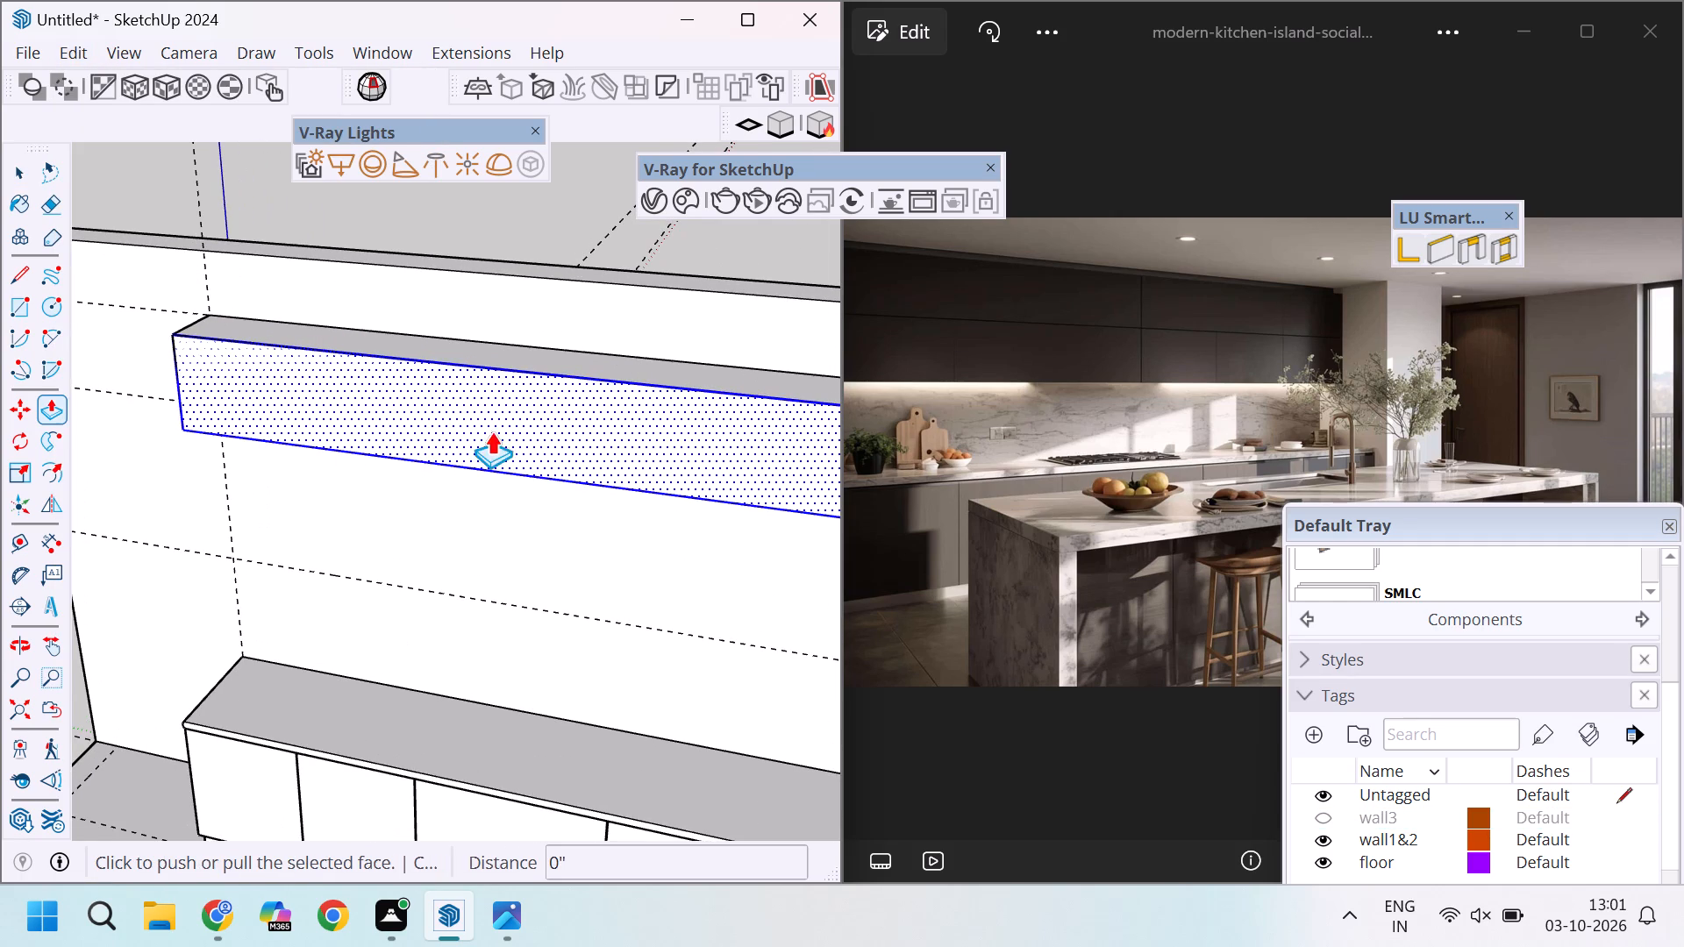
click(505, 415)
key(1)
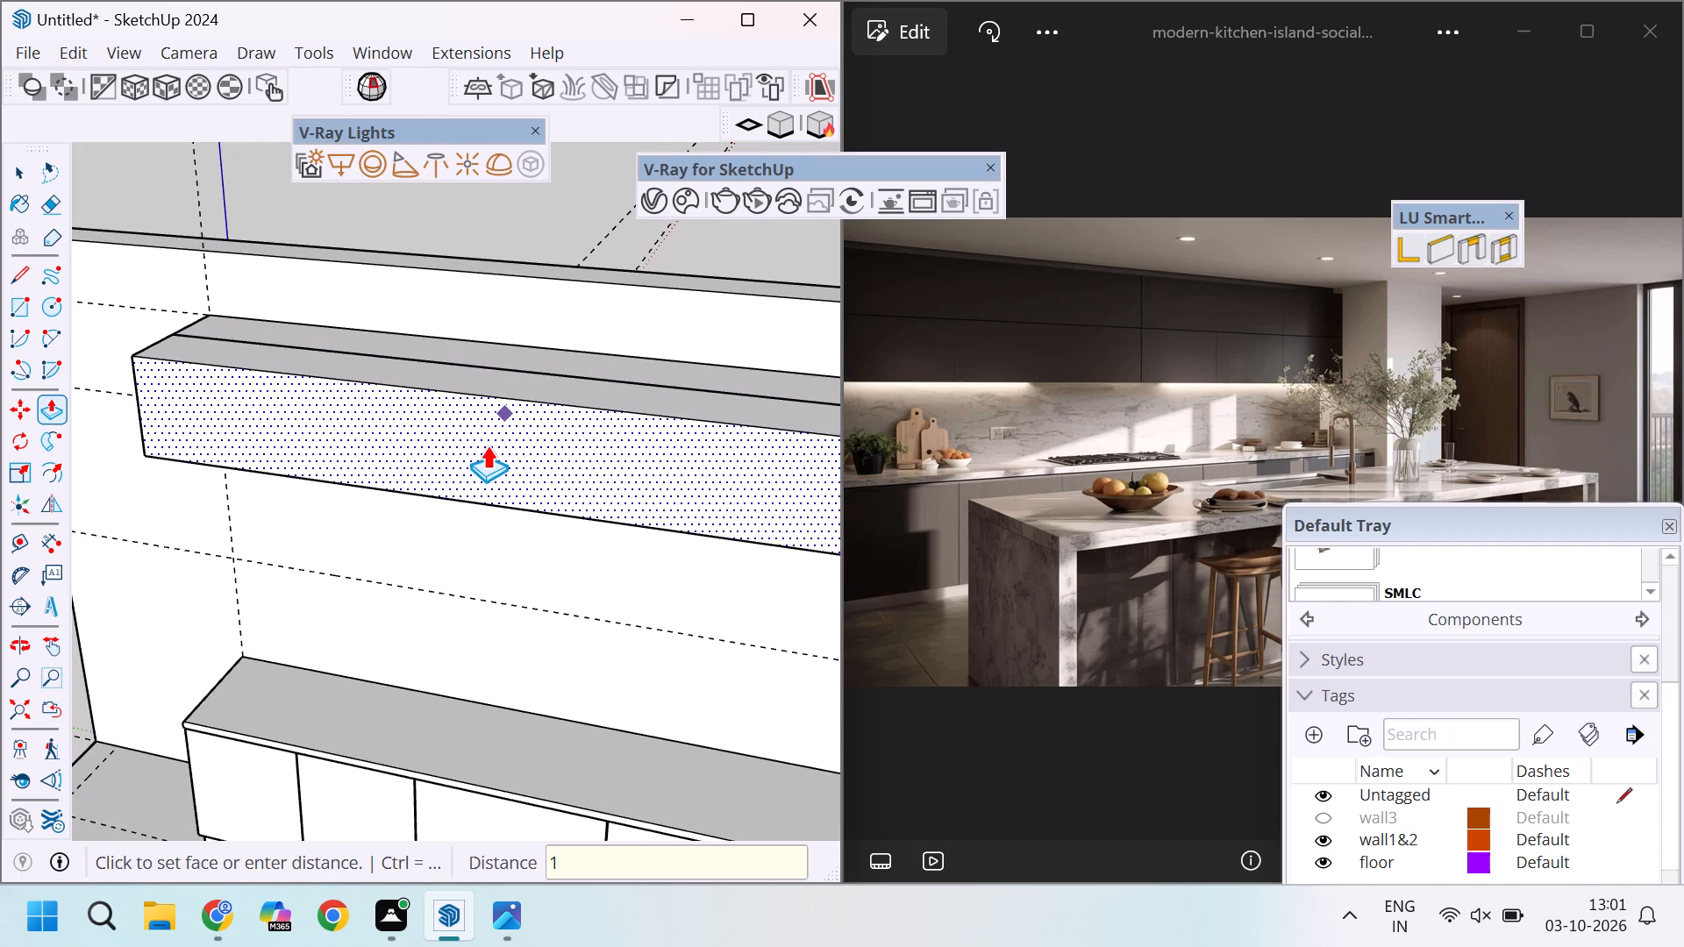
key(Return)
key(space)
Make the 1" thick front panel of the wall cabinet its own group.
scroll(487, 445, up, 5)
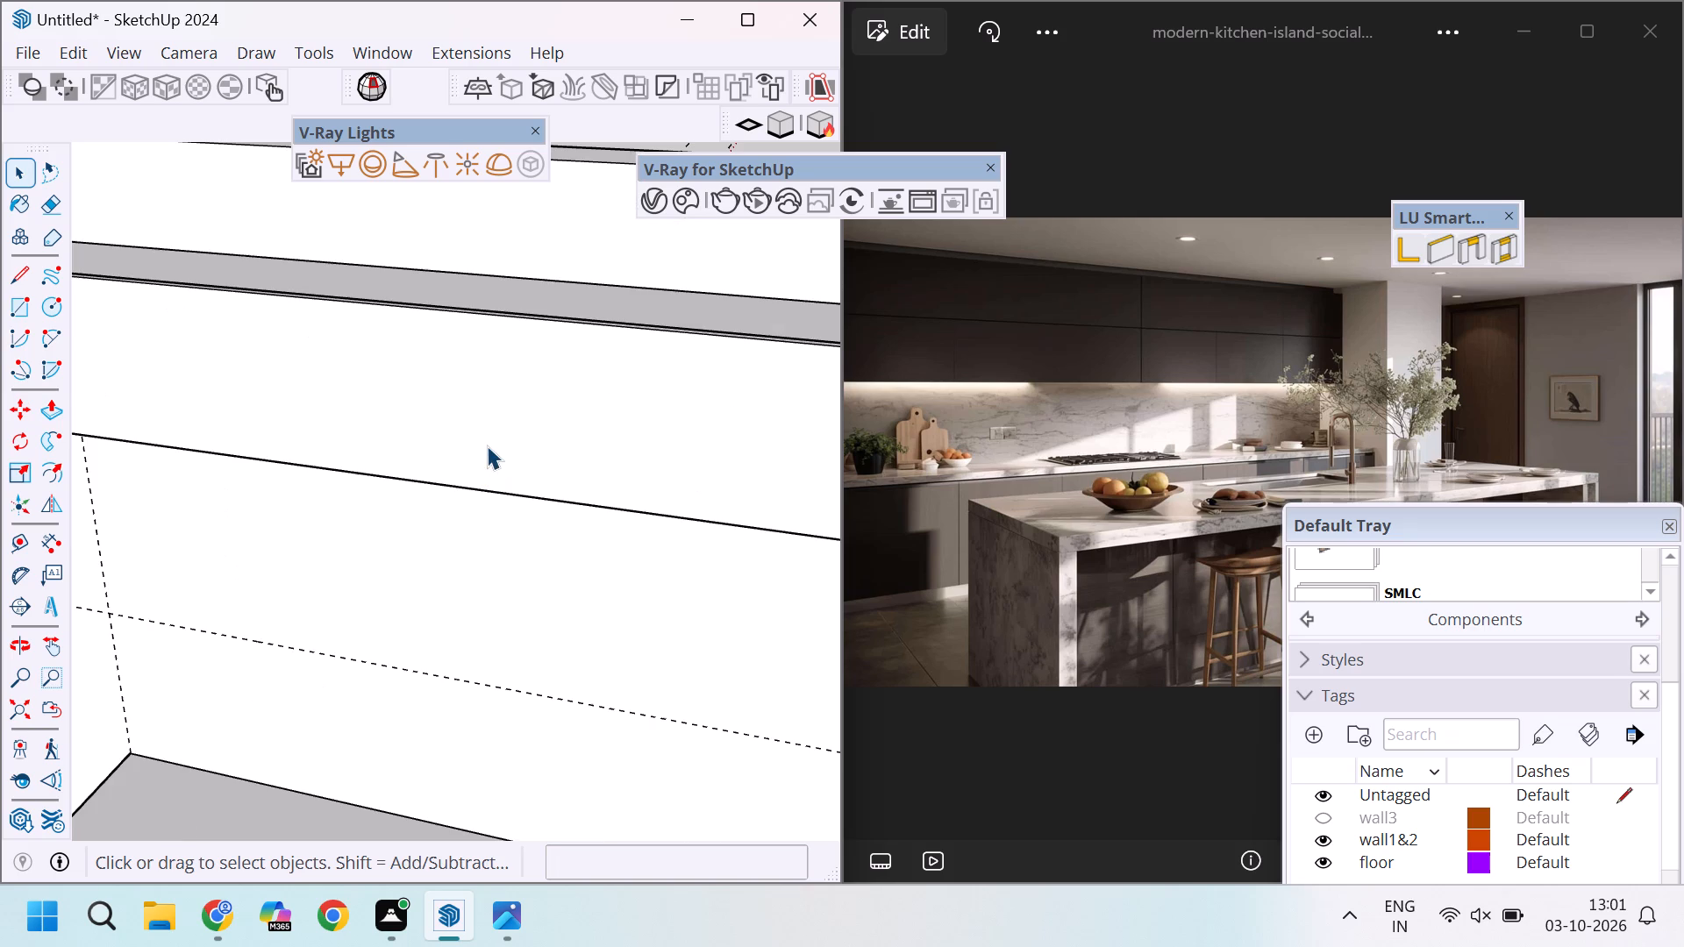
triple_click(510, 395)
right_click(510, 395)
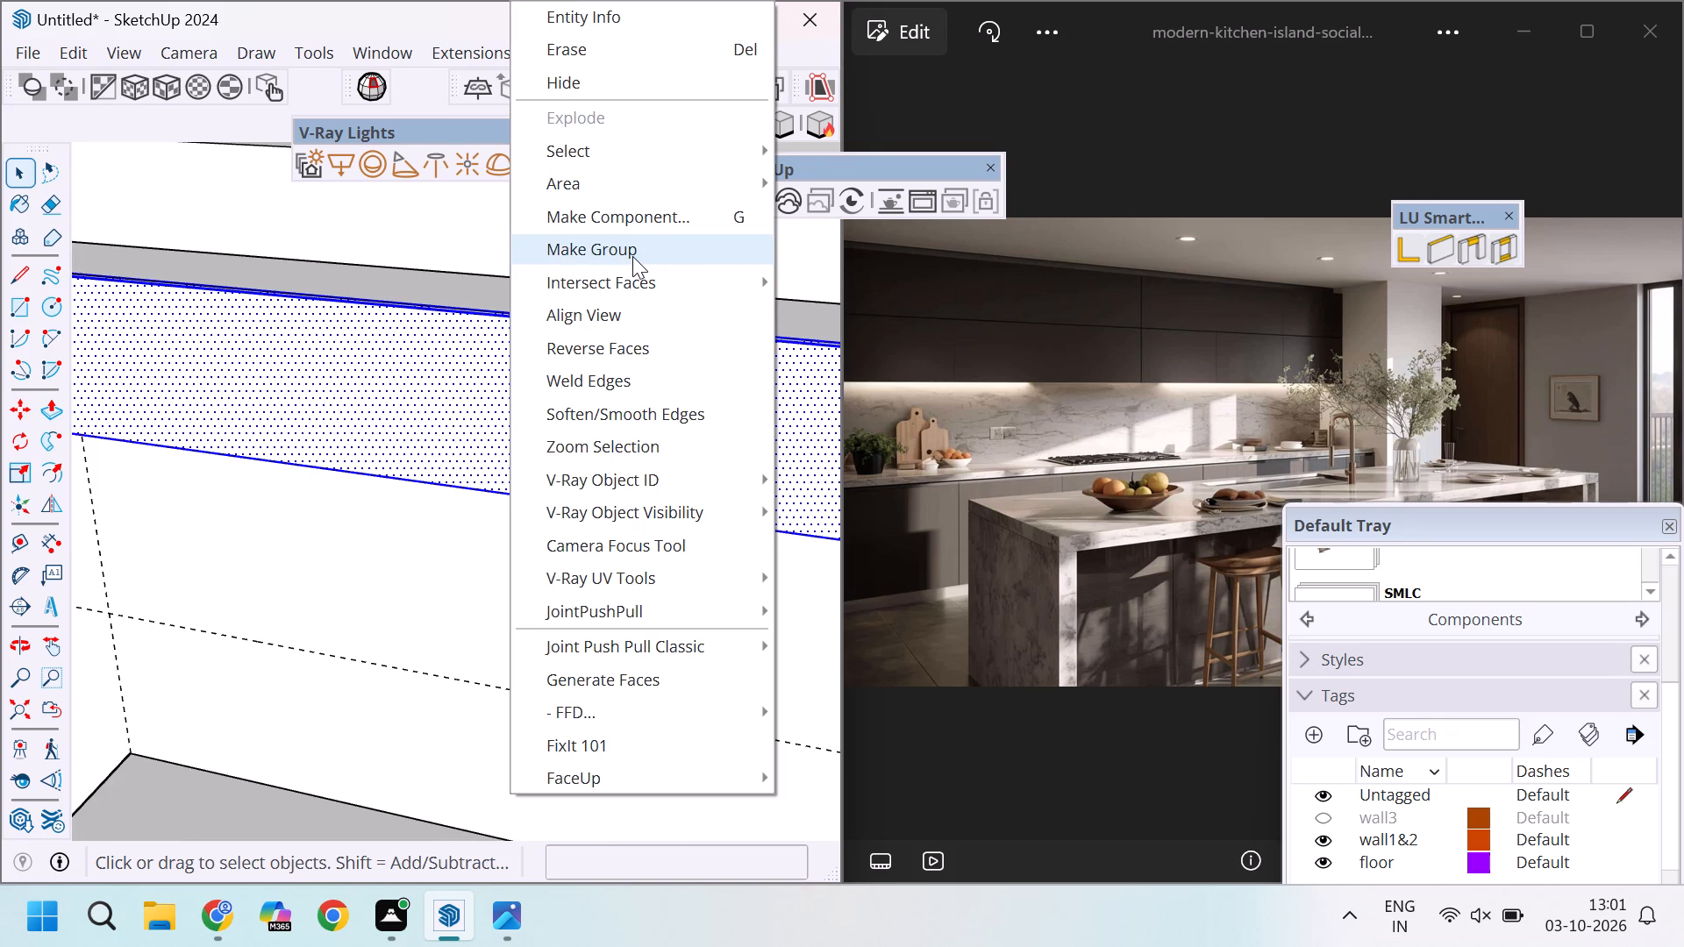
click(632, 256)
Examine the wall cabinet above the base cabinet and its lower rear corner at the open-end vertical guide.
scroll(578, 545, down, 9)
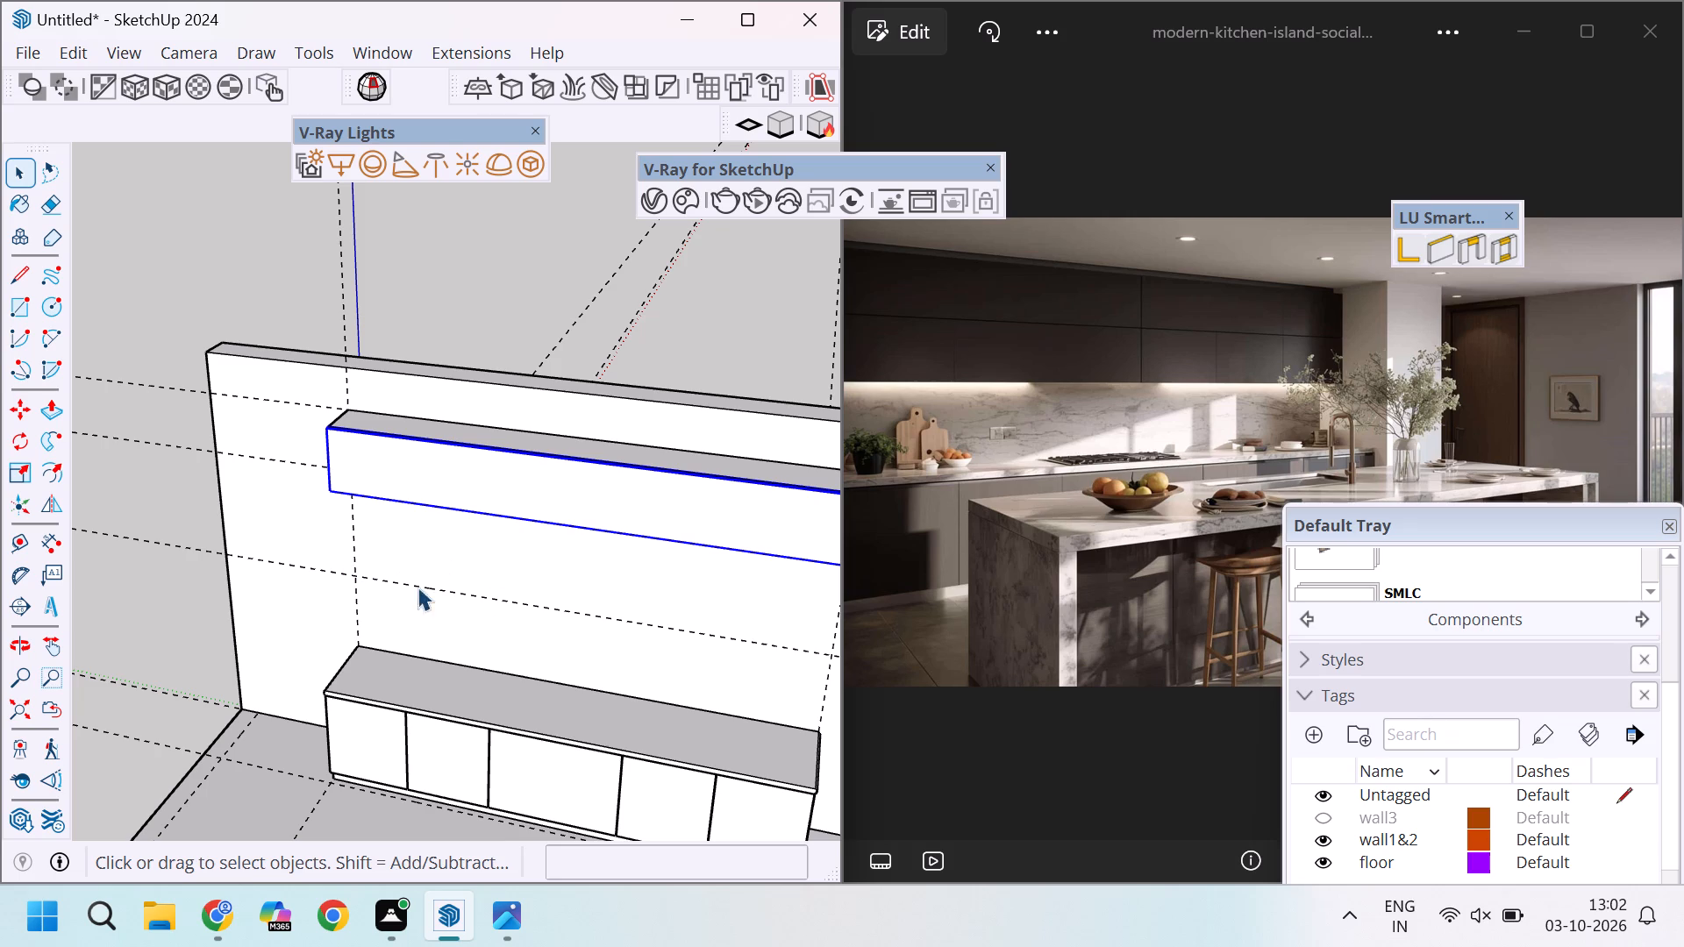
scroll(498, 509, down, 5)
scroll(498, 509, up, 7)
scroll(363, 543, down, 11)
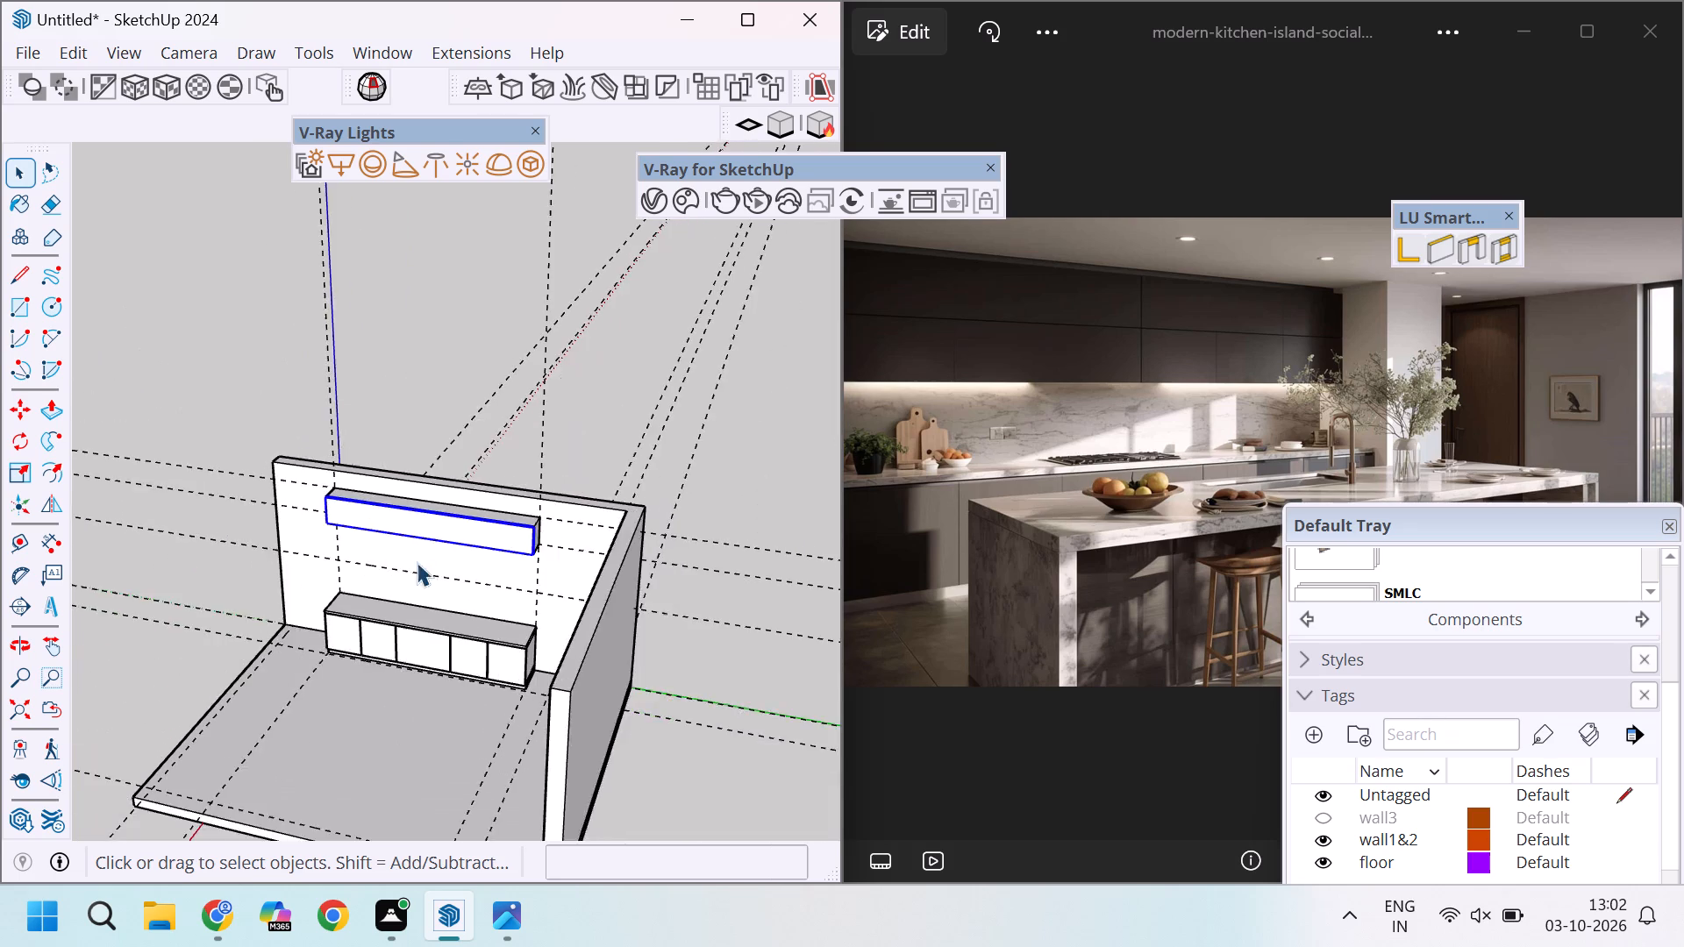
scroll(430, 567, up, 6)
click(499, 559)
middle_drag(488, 564, 524, 509)
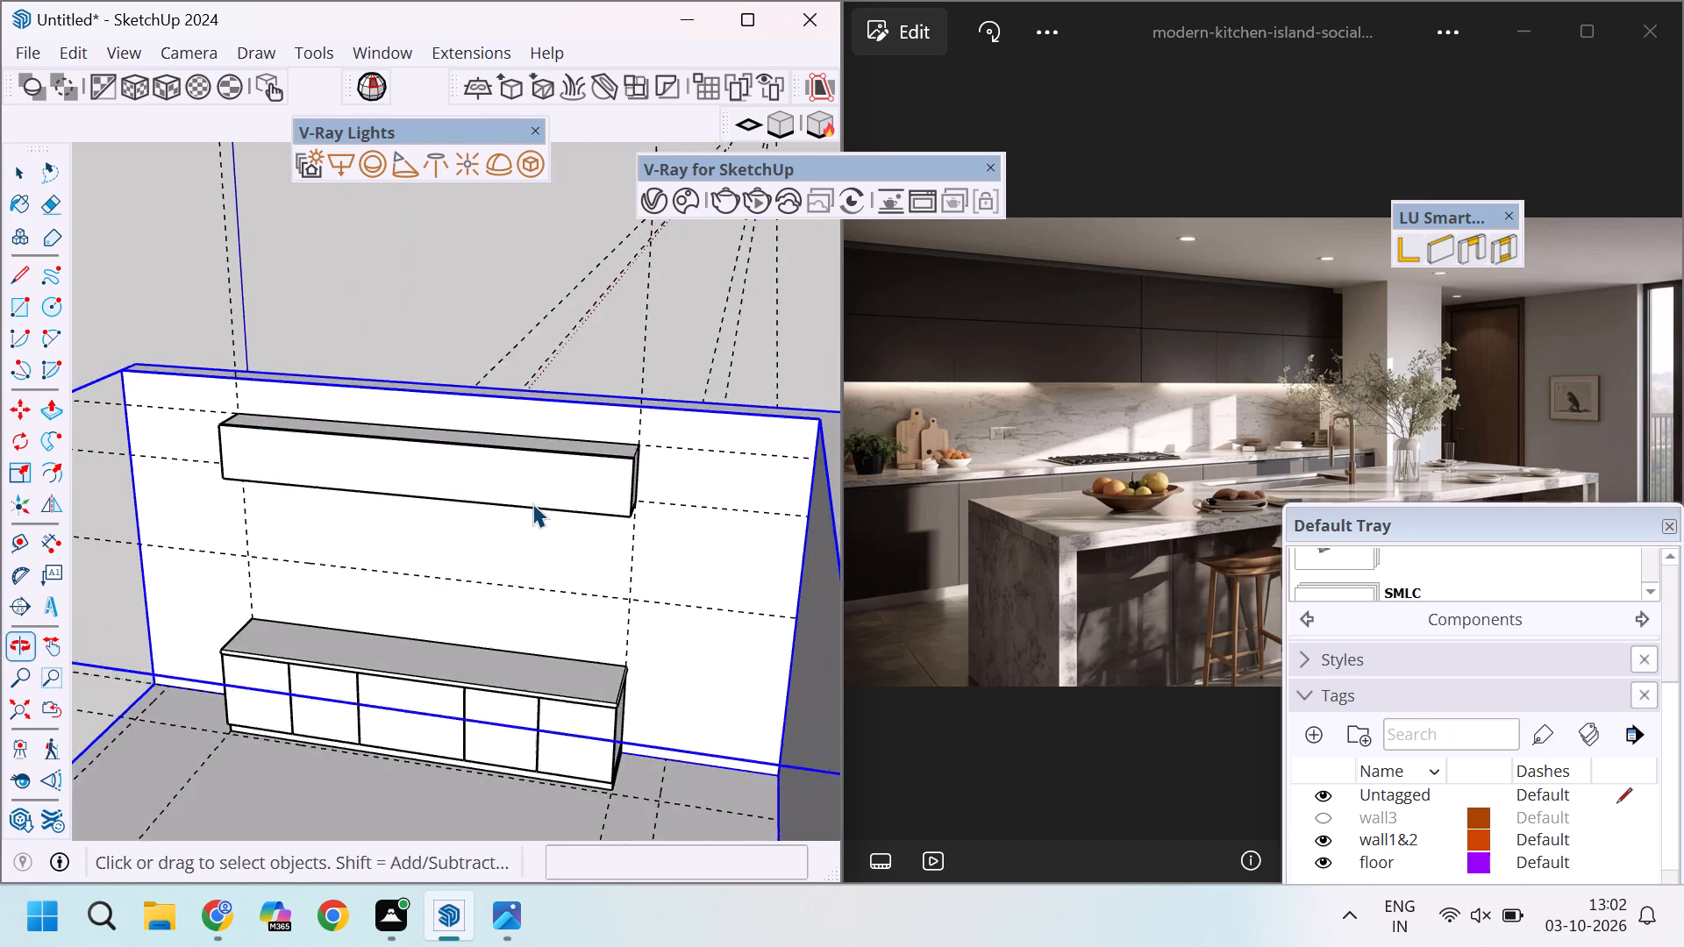
scroll(533, 502, down, 4)
scroll(489, 530, up, 4)
scroll(524, 519, down, 5)
click(492, 328)
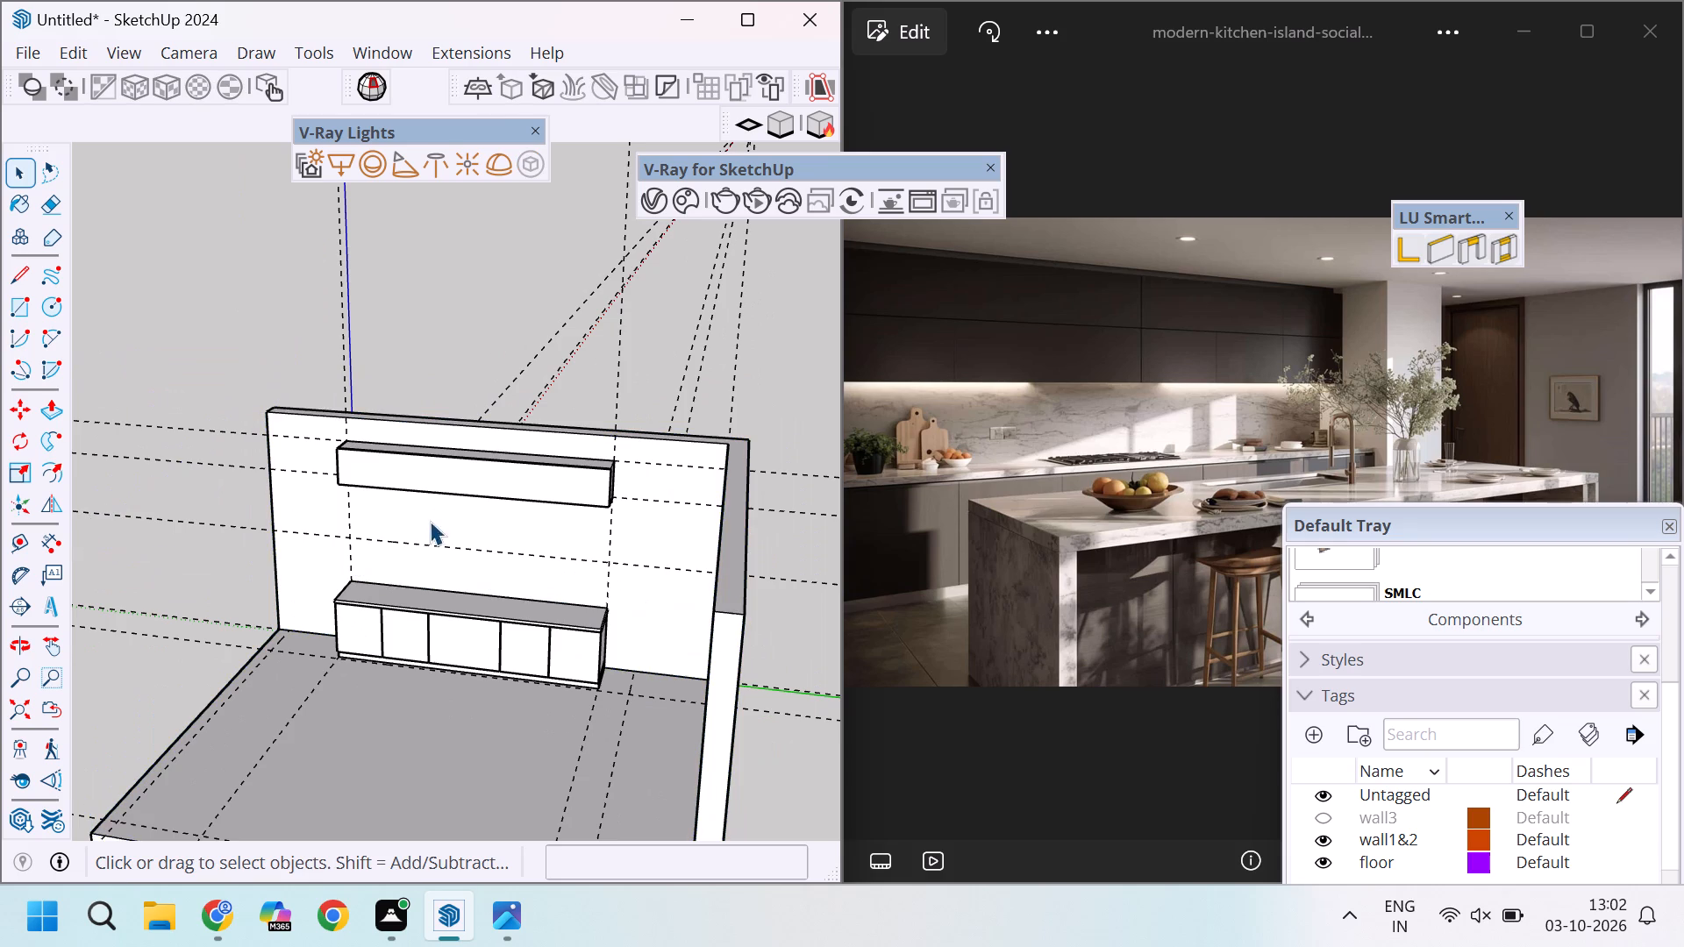
middle_drag(430, 524, 536, 359)
scroll(225, 525, up, 16)
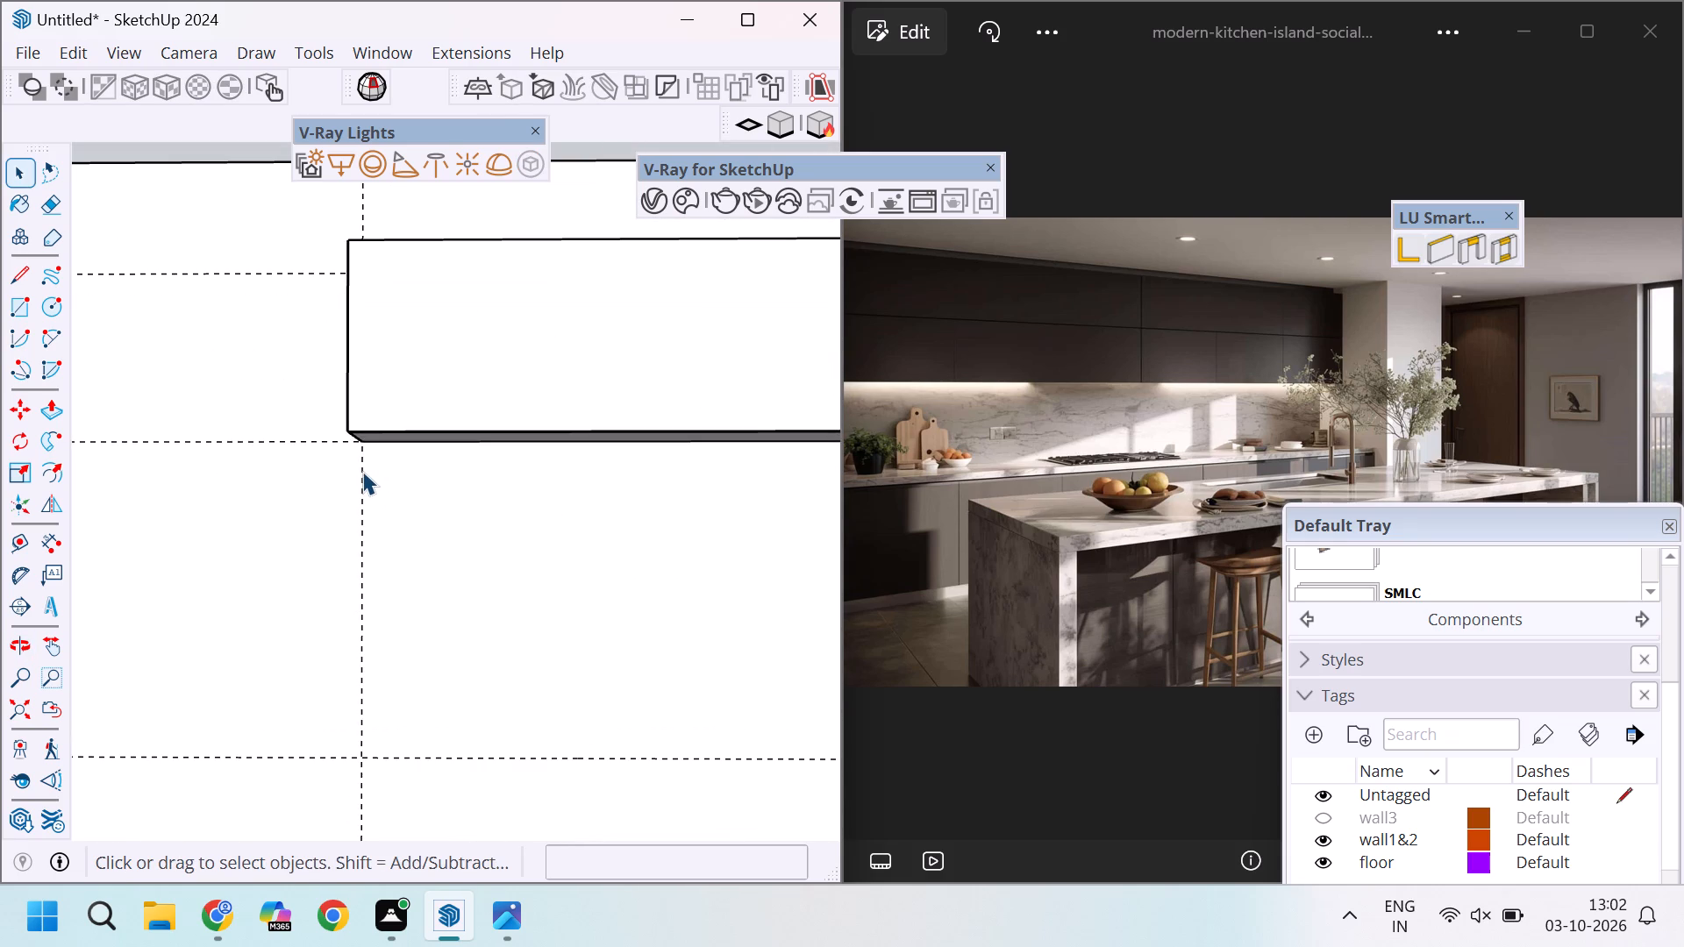
scroll(362, 471, up, 8)
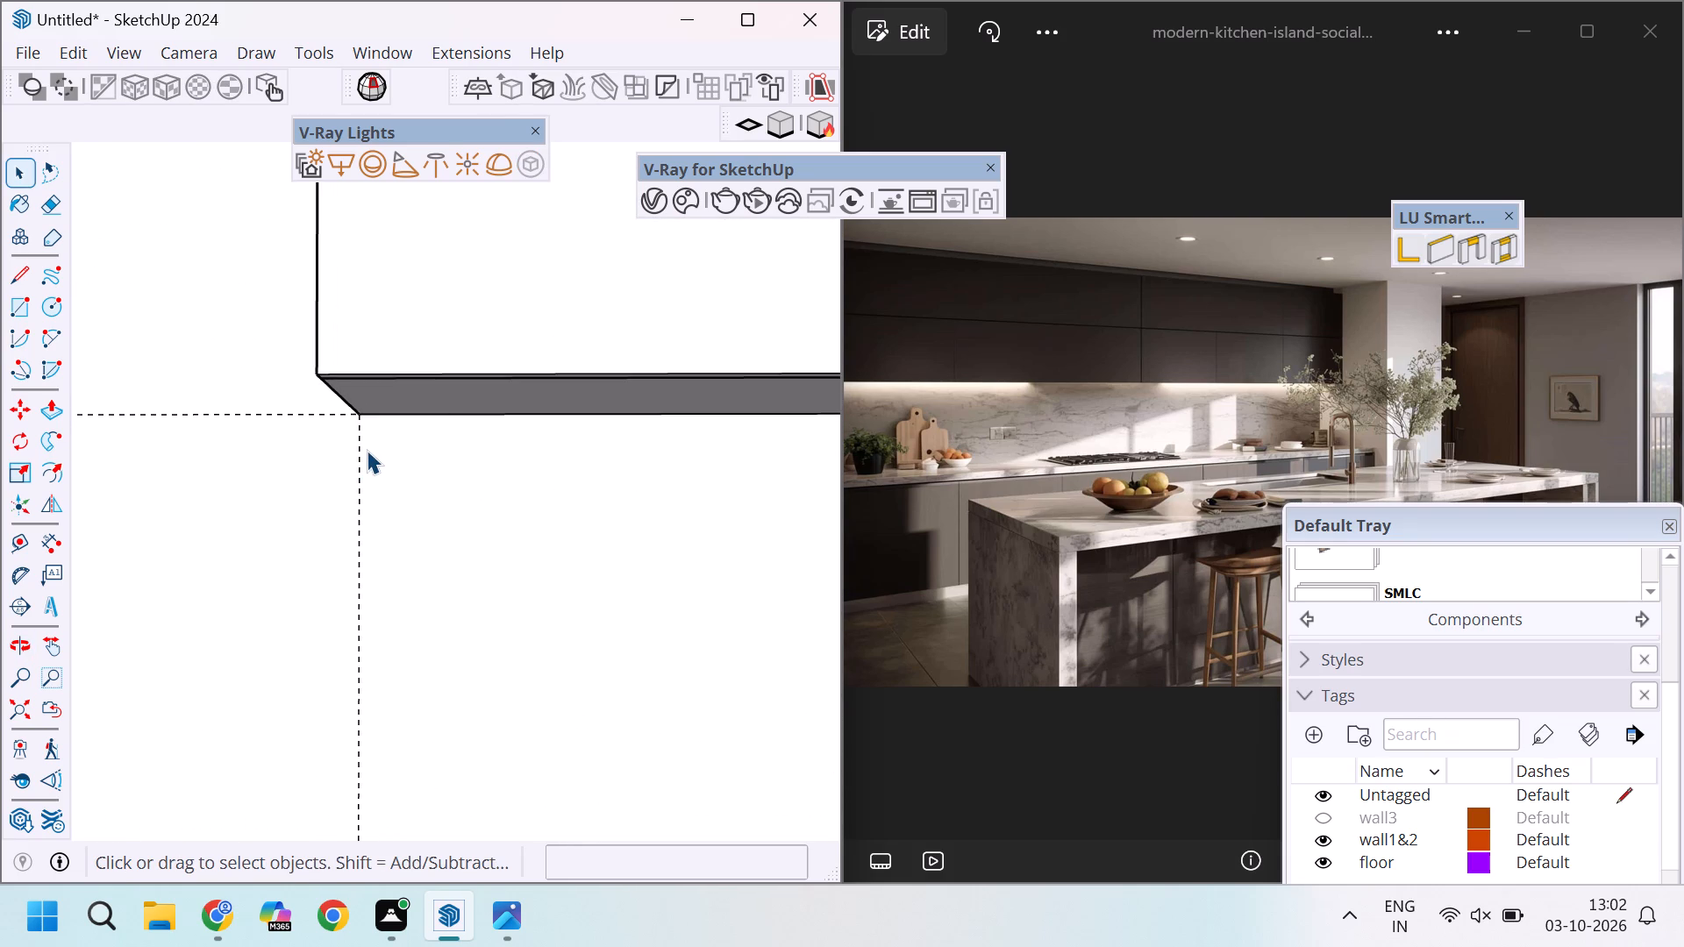
scroll(367, 450, down, 4)
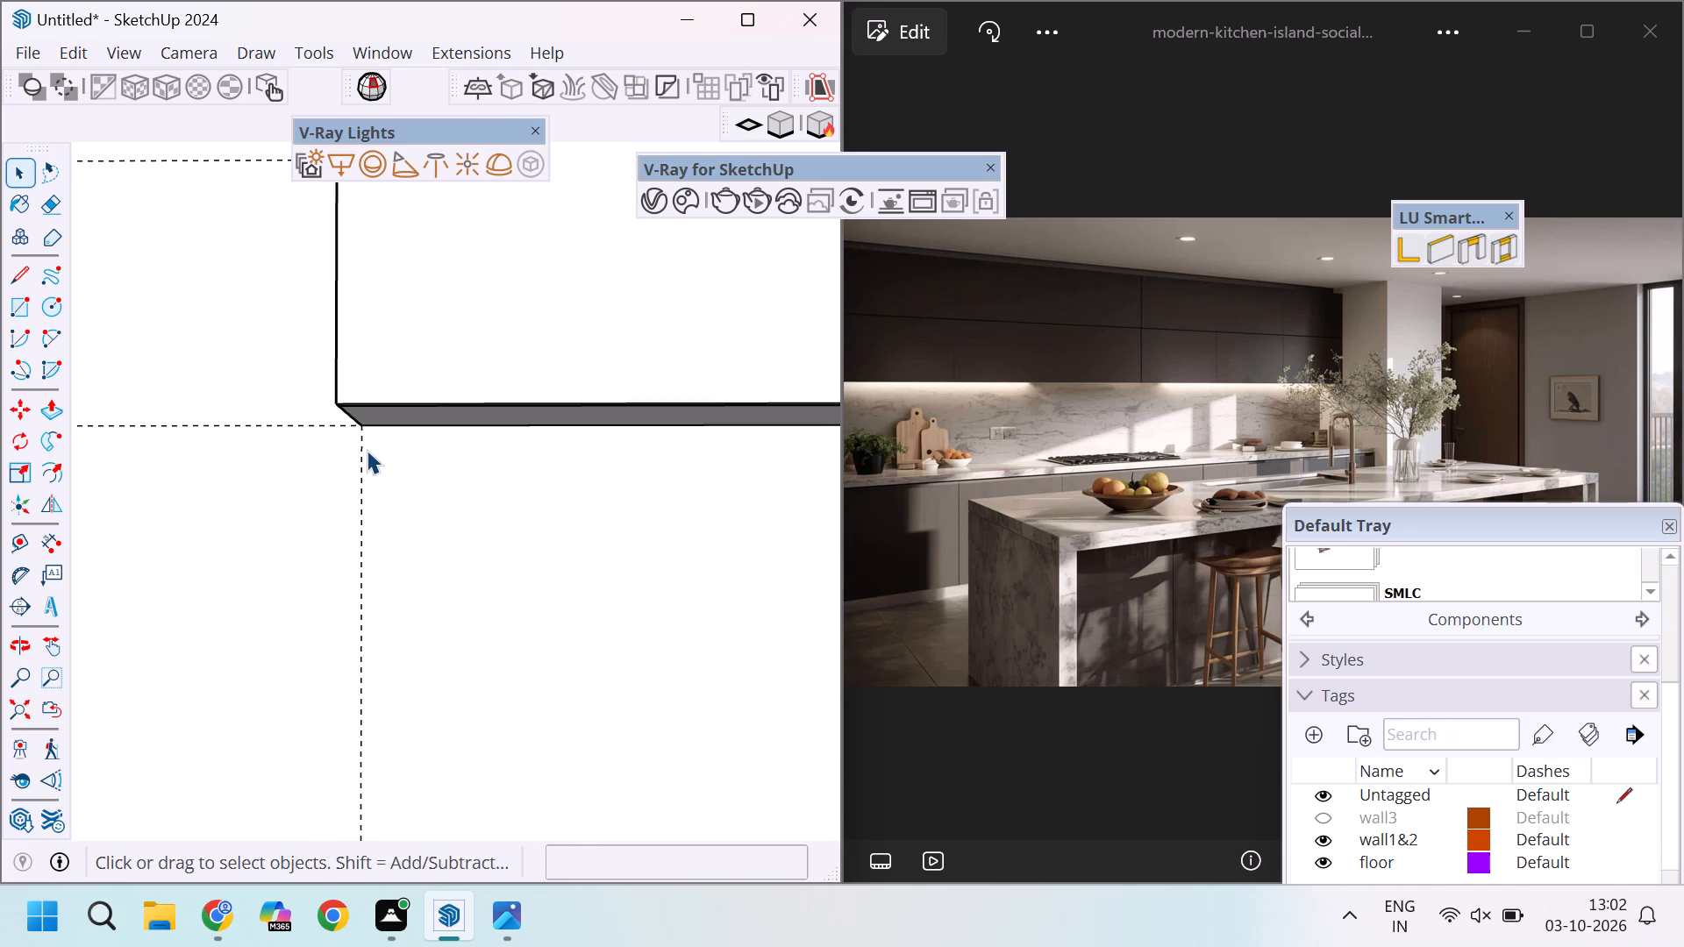
scroll(322, 441, up, 3)
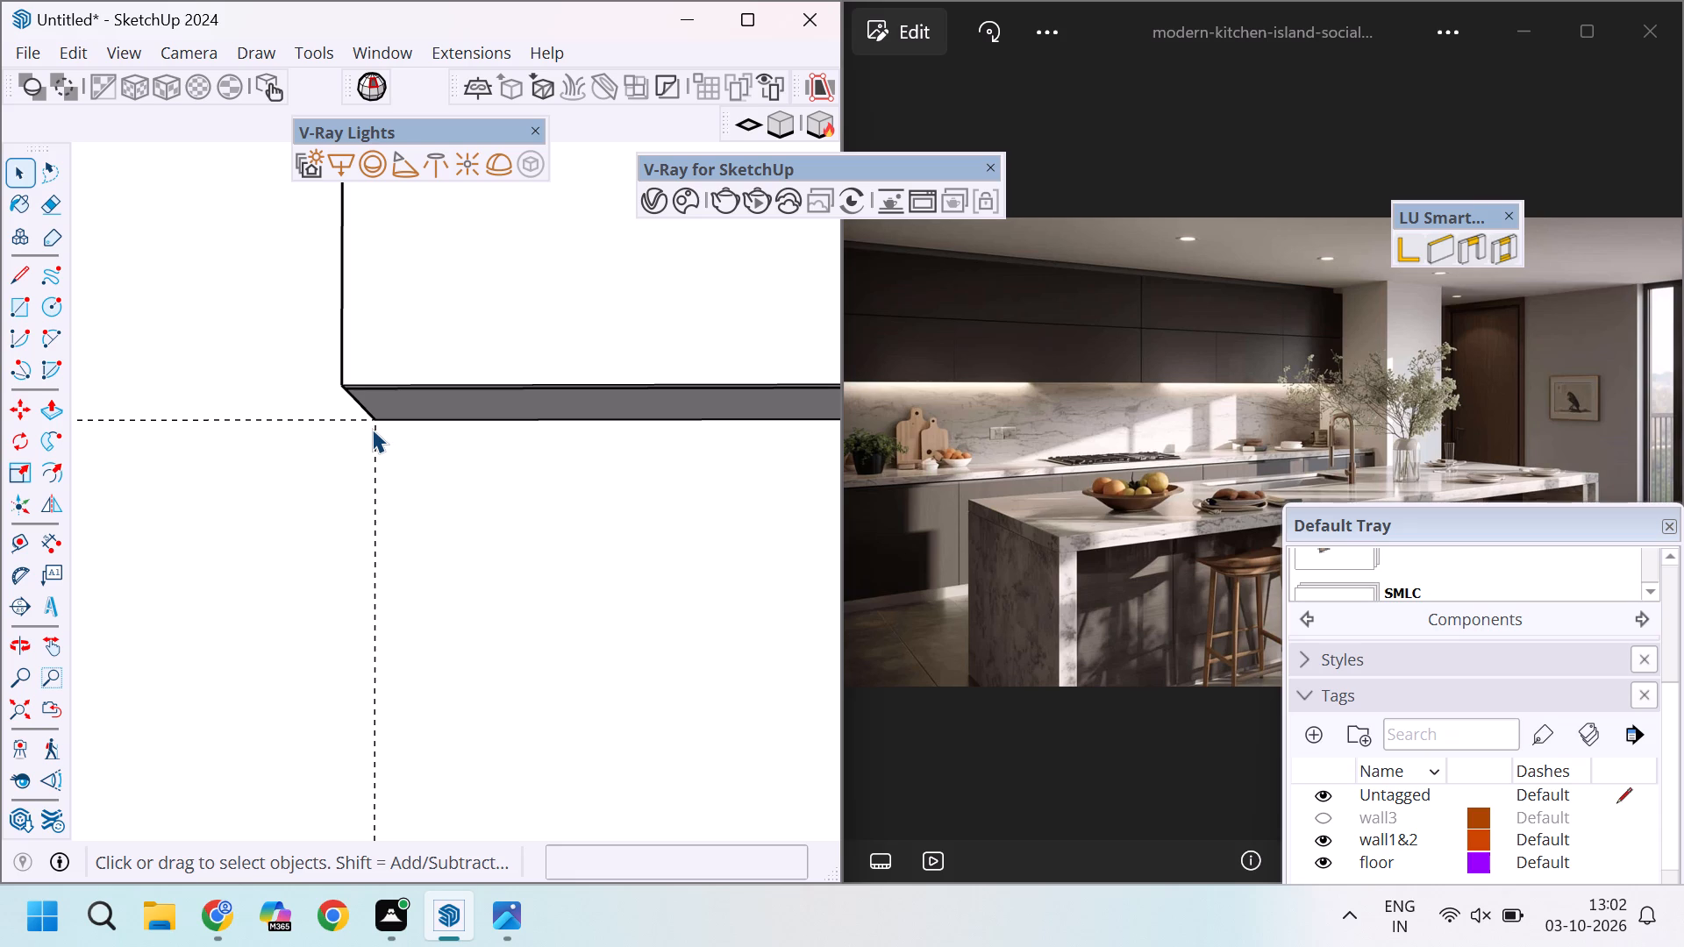
Draw a rectangle about 2' 9" by 11' on the wall, from the wall cabinet's lower rear corner down to the guide intersection diagonally opposite.
scroll(372, 429, up, 2)
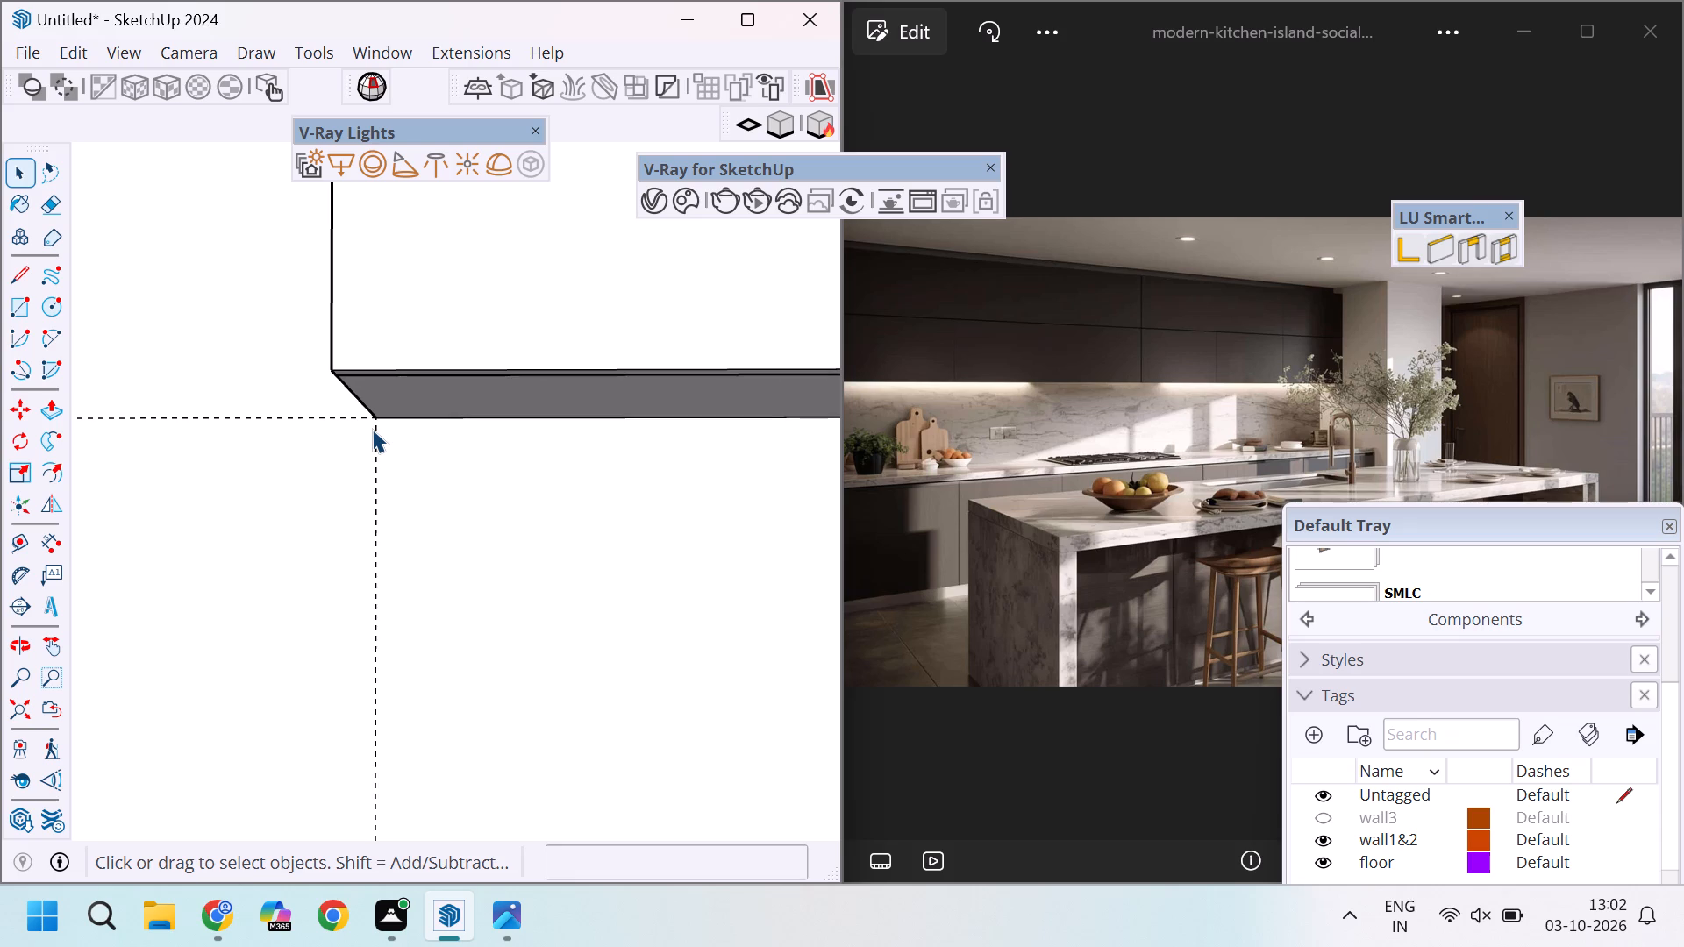
key(r)
click(379, 420)
scroll(379, 420, down, 5)
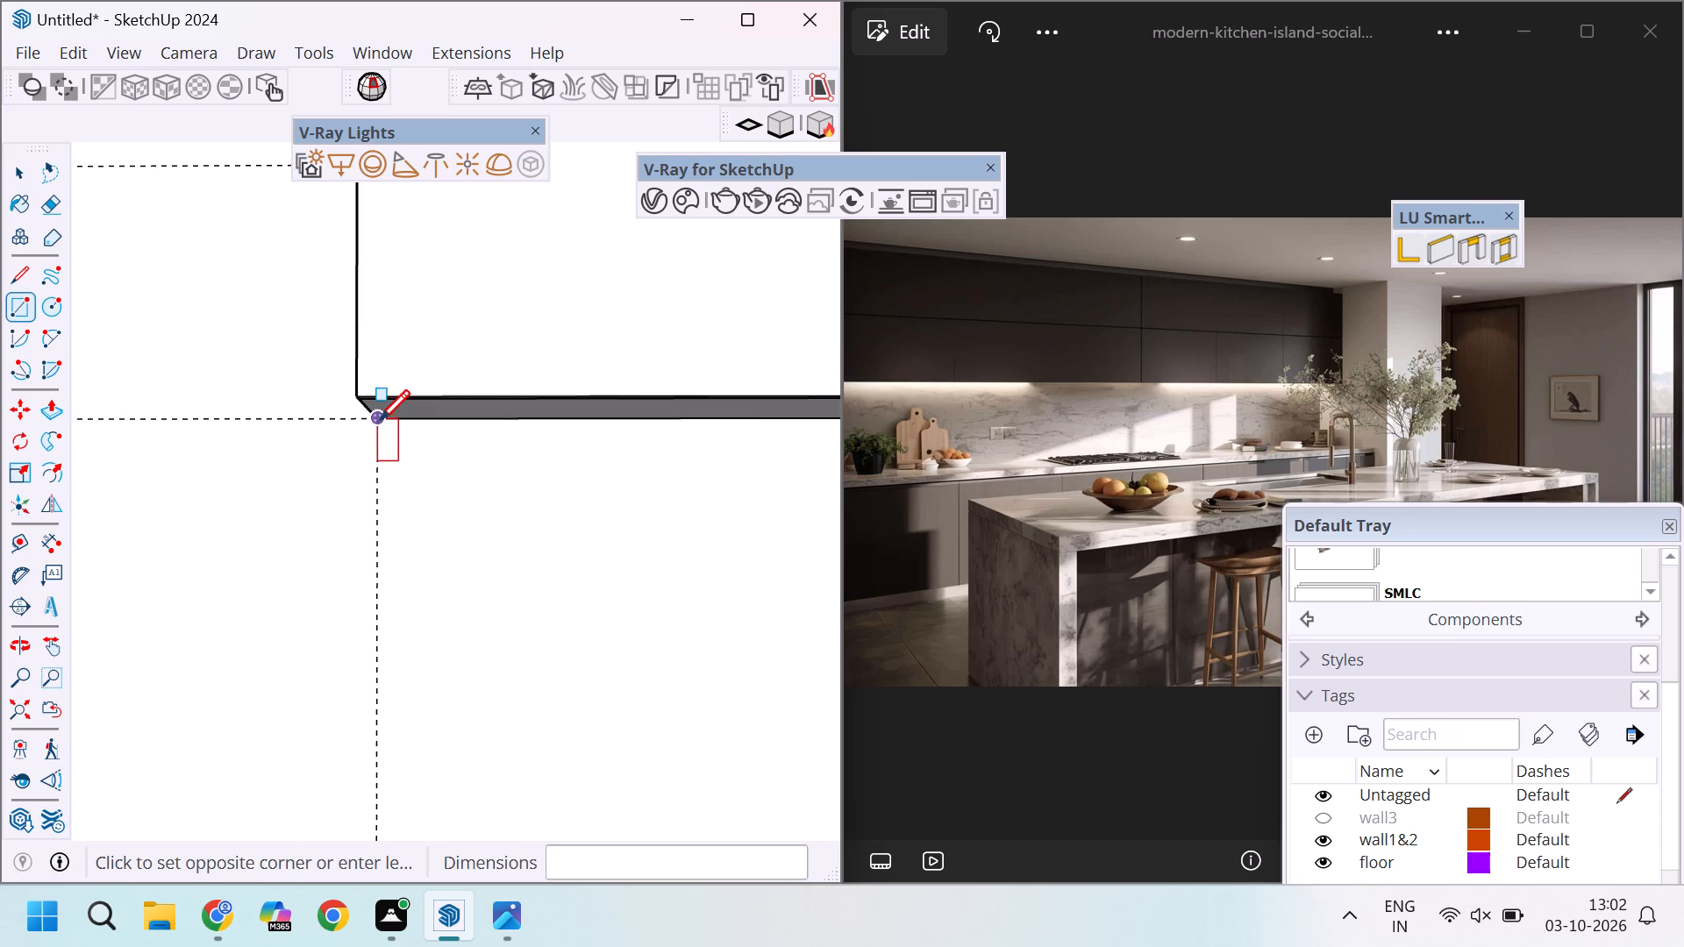
scroll(379, 420, down, 7)
scroll(459, 439, down, 17)
scroll(618, 485, up, 6)
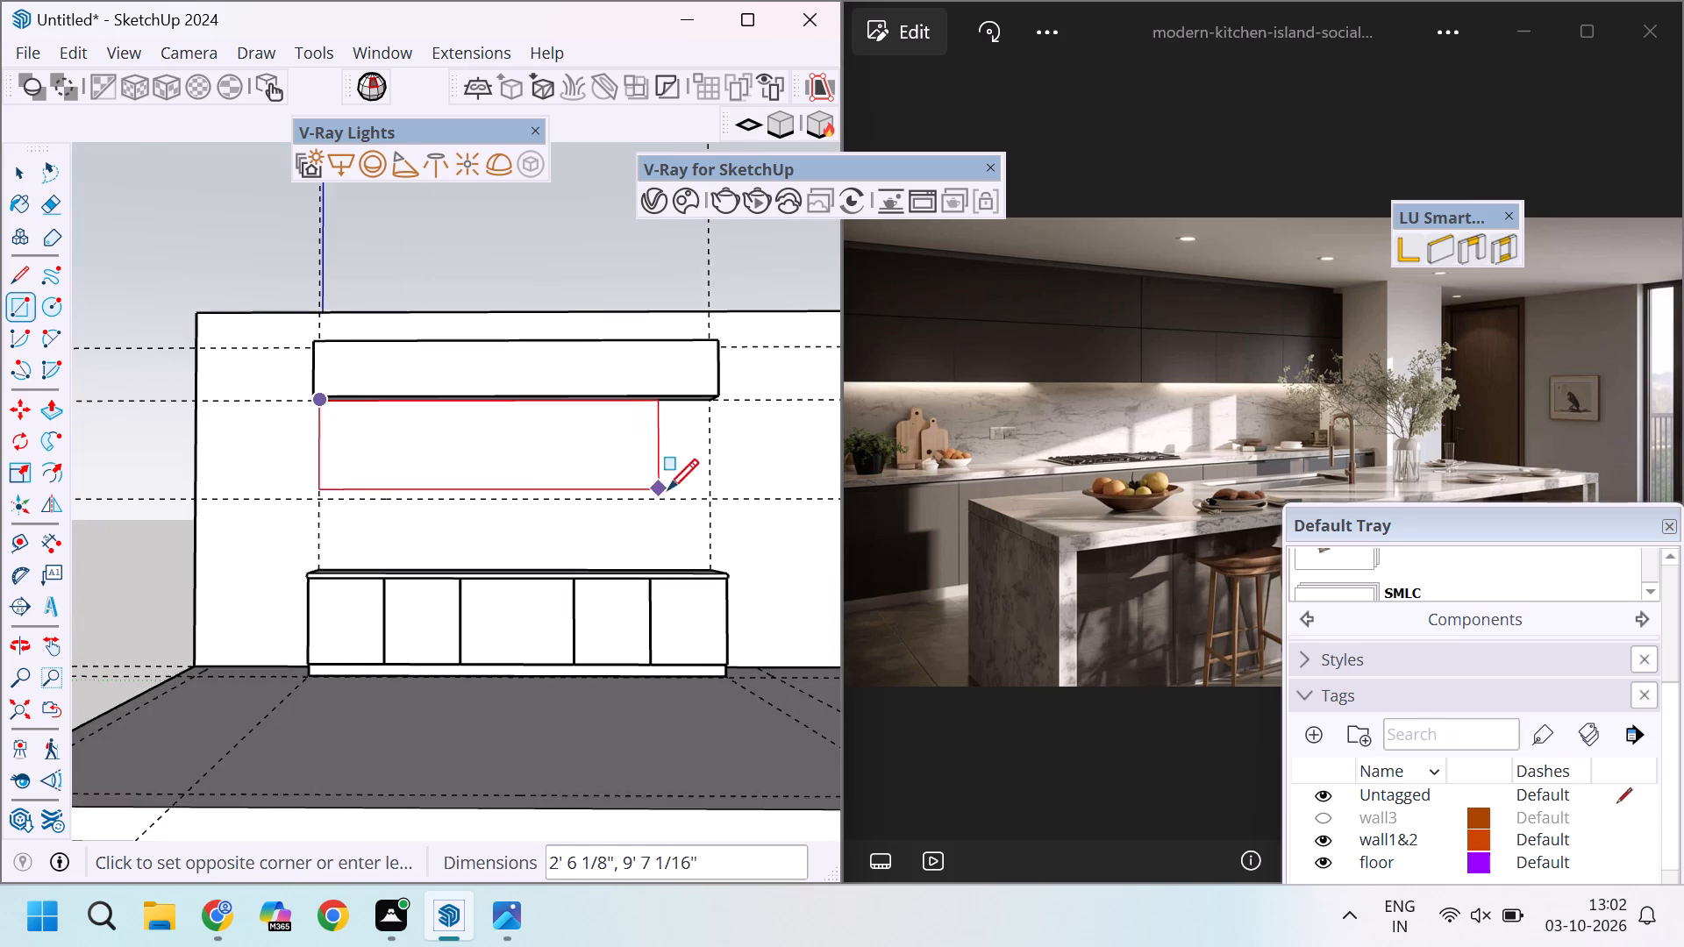
scroll(667, 489, up, 3)
click(732, 502)
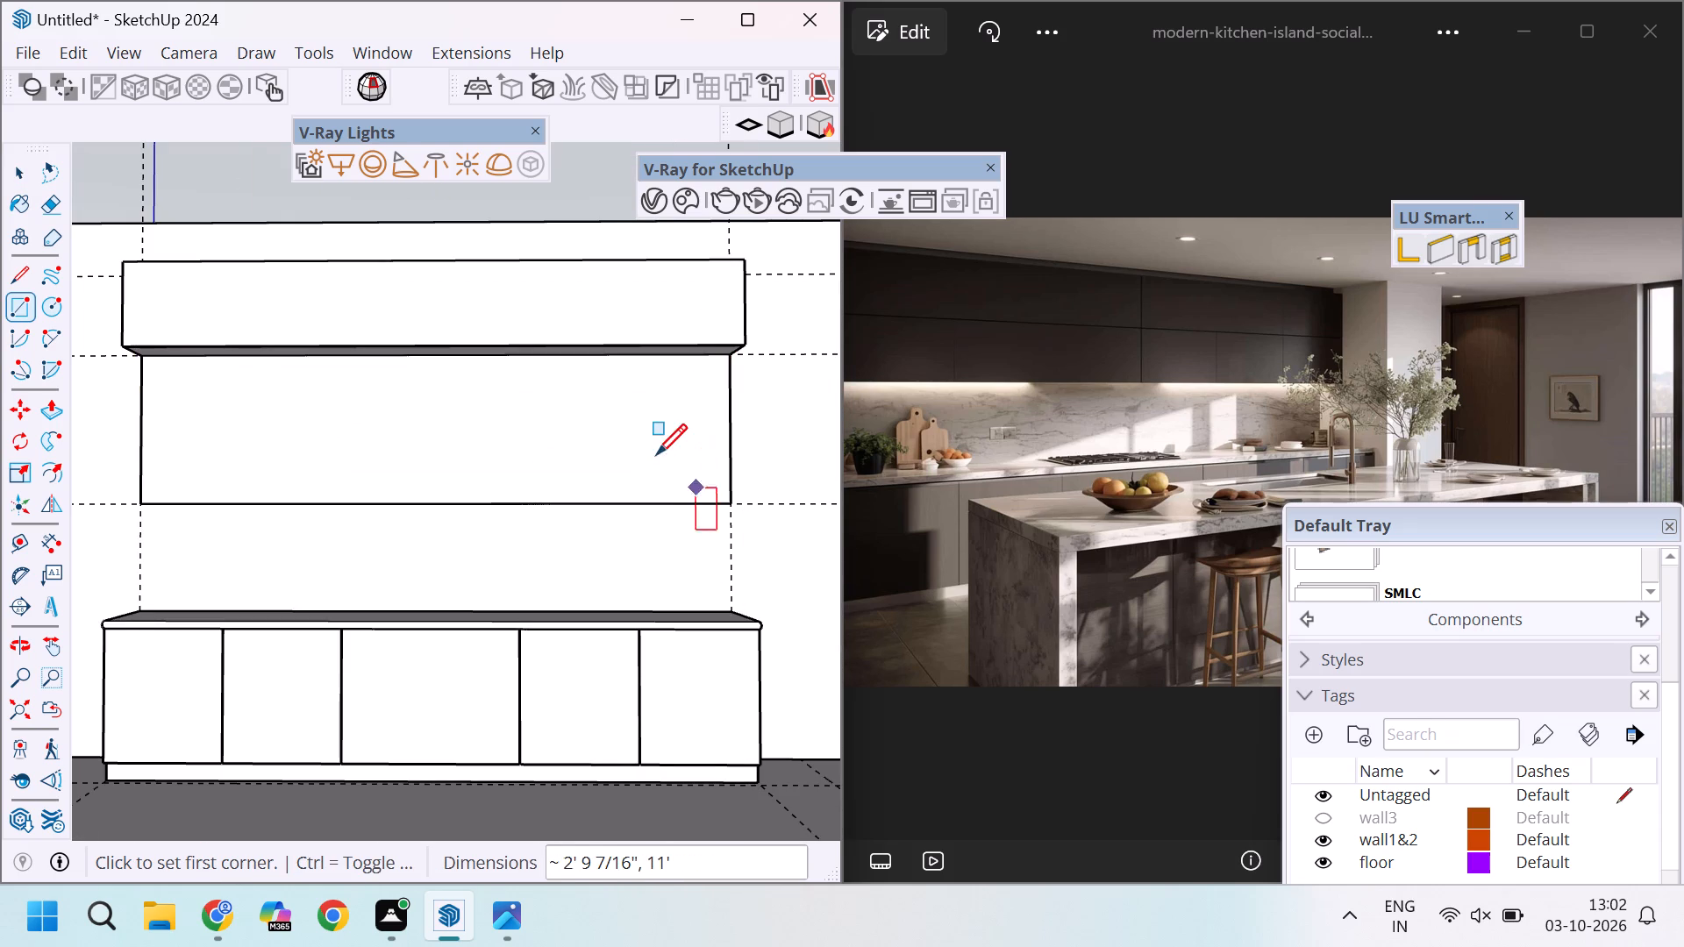
Extrude the new rectangle below the wall cabinet 13" outward to form a second, lower wall cabinet.
scroll(653, 452, down, 4)
scroll(653, 452, up, 3)
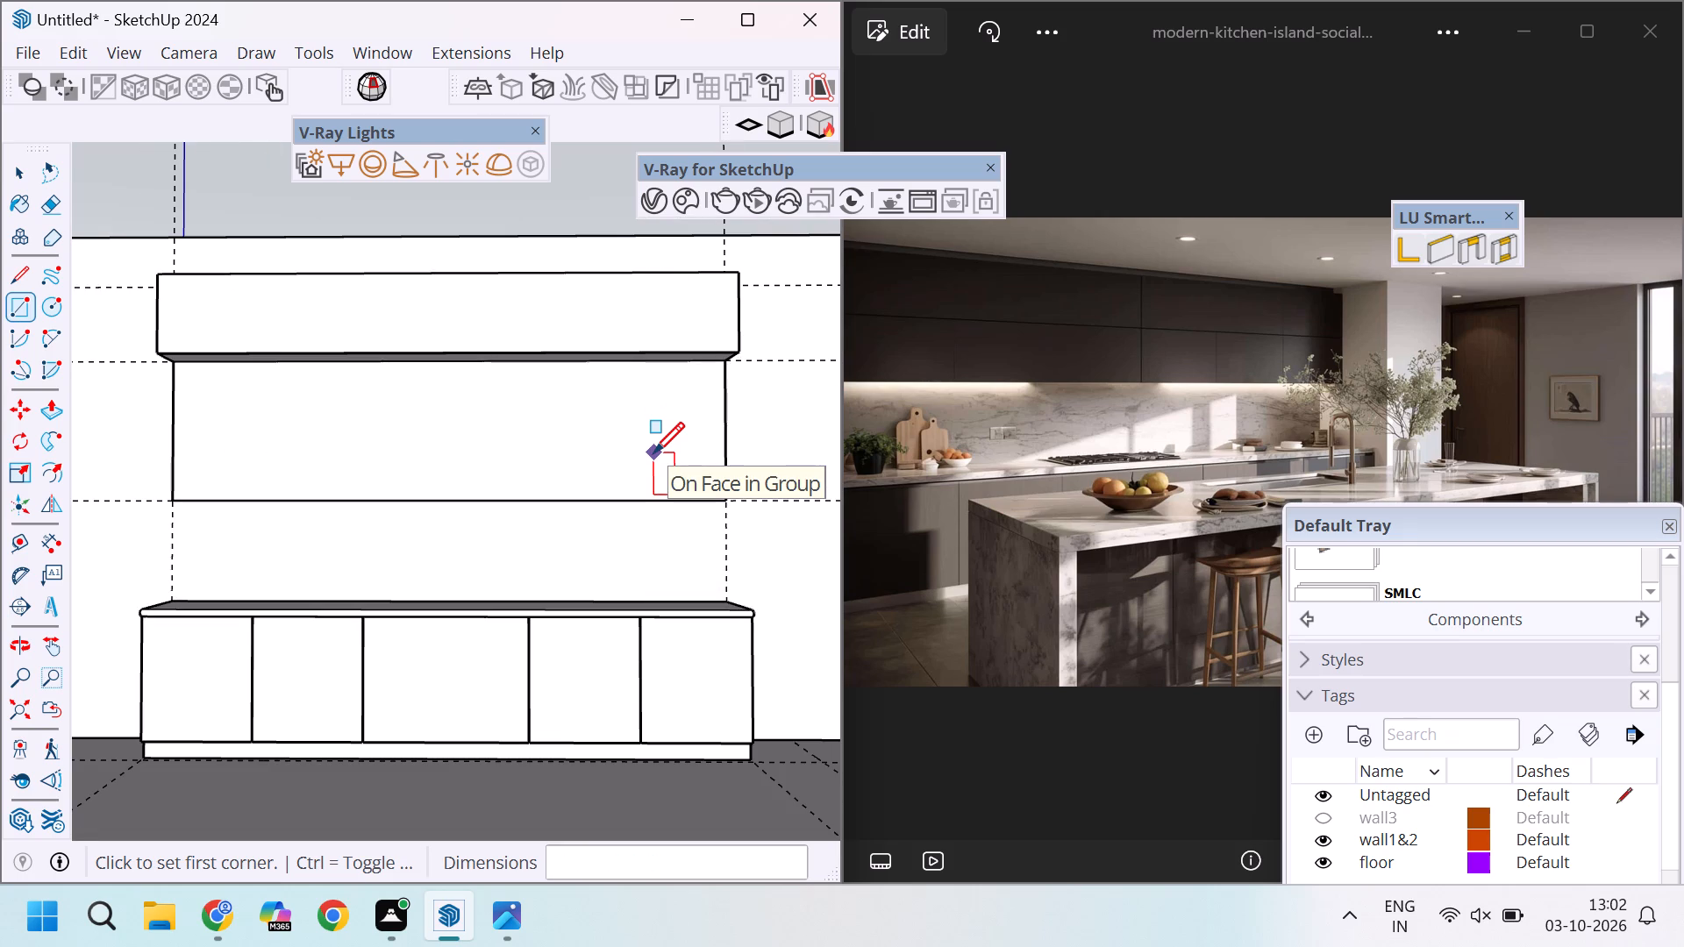
key(p)
click(659, 414)
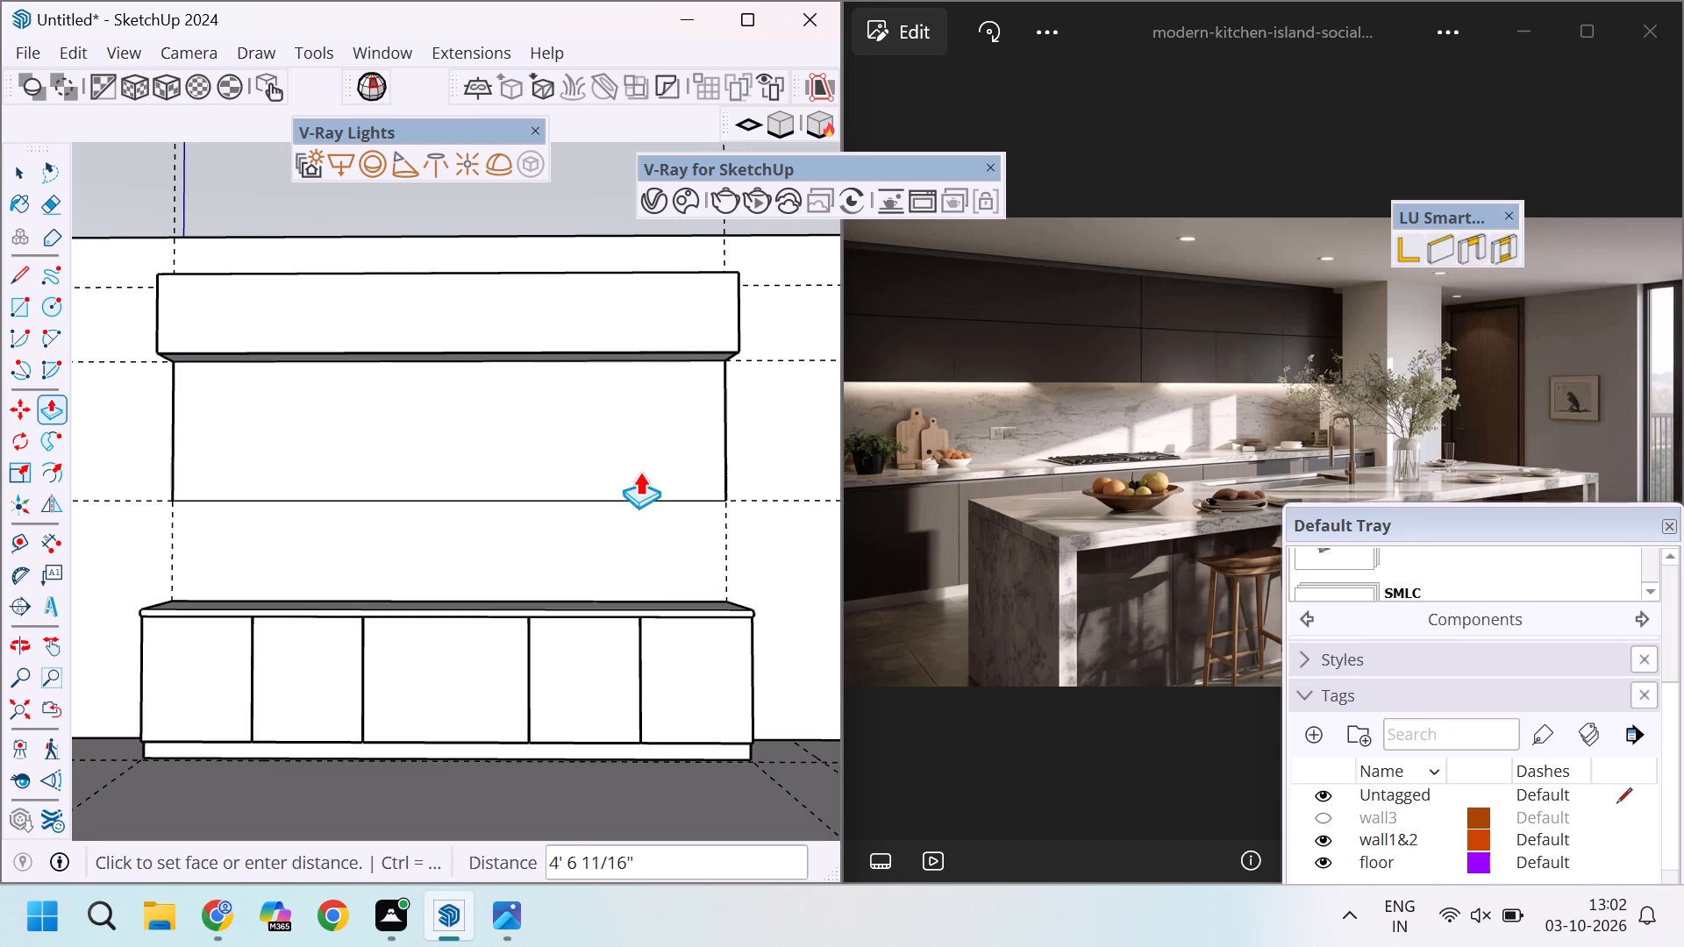
middle_drag(623, 473, 548, 499)
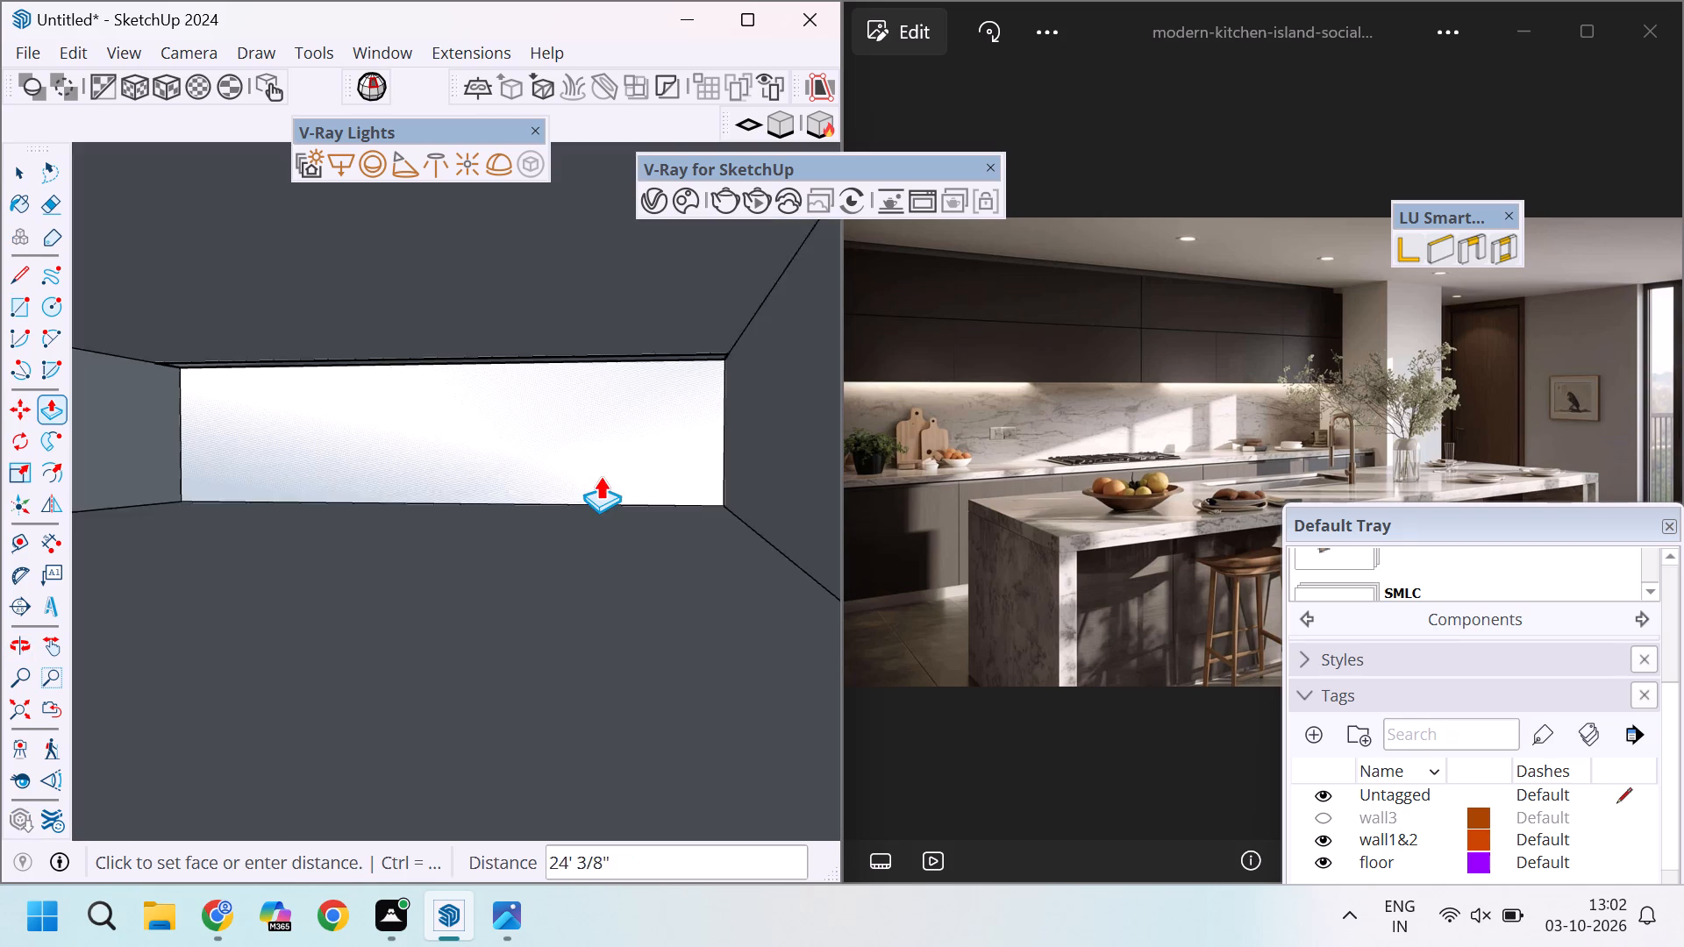
scroll(600, 474, down, 20)
scroll(600, 474, down, 20)
scroll(600, 474, down, 5)
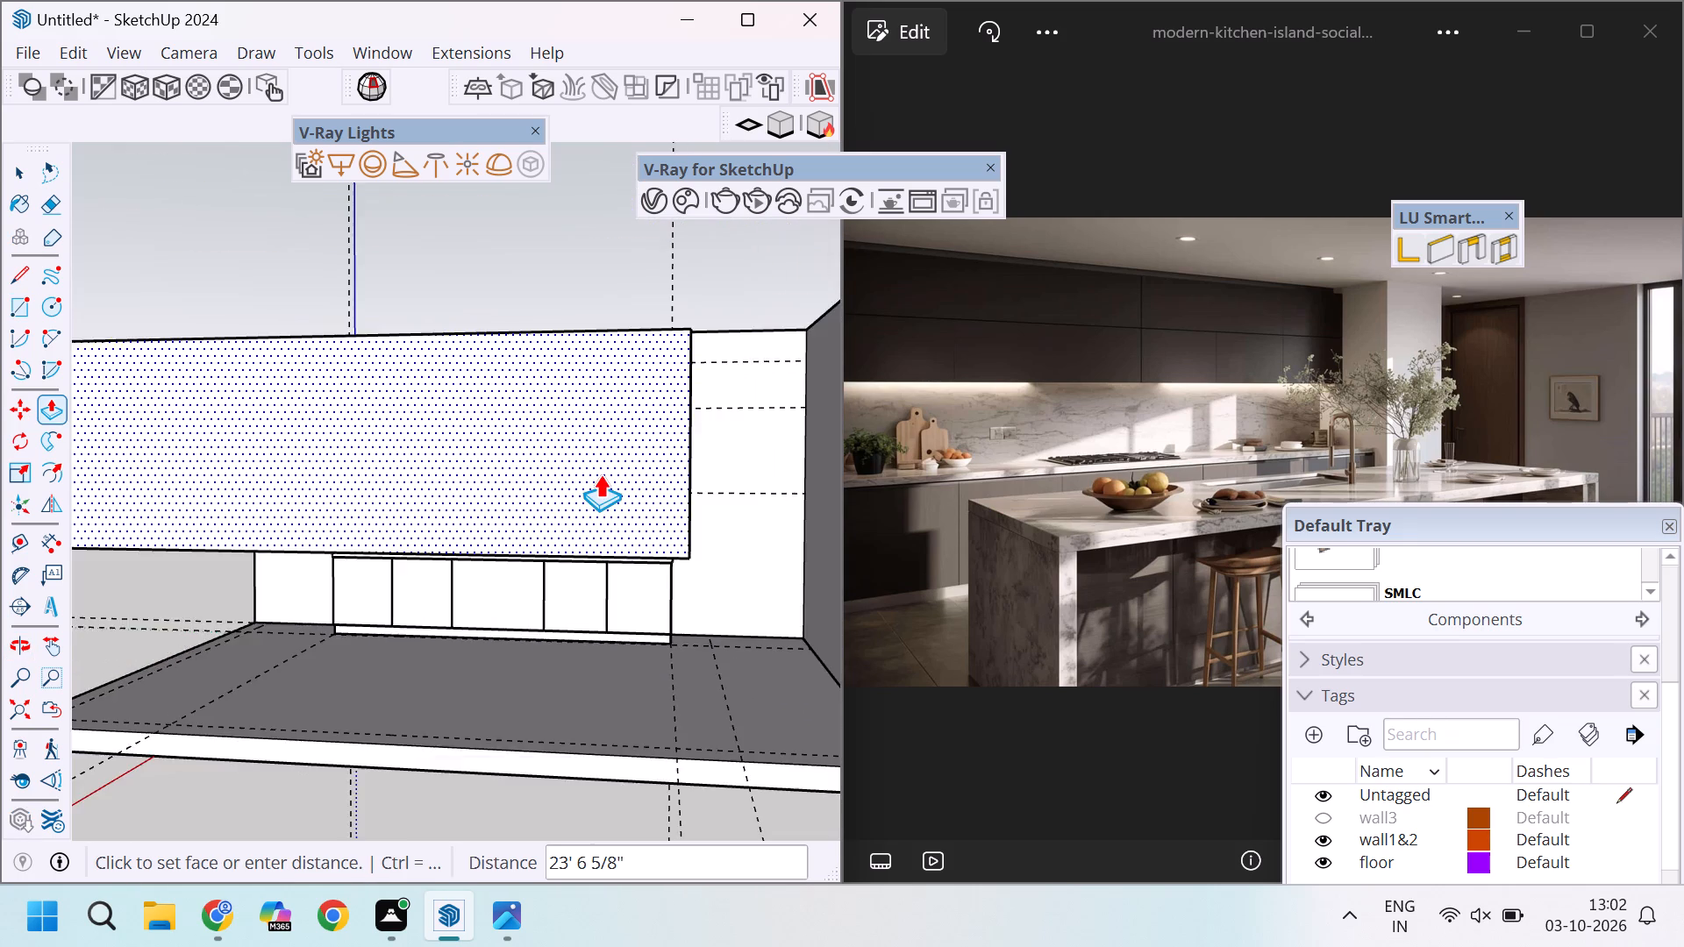
scroll(600, 474, down, 10)
middle_drag(619, 468, 552, 520)
scroll(556, 520, up, 5)
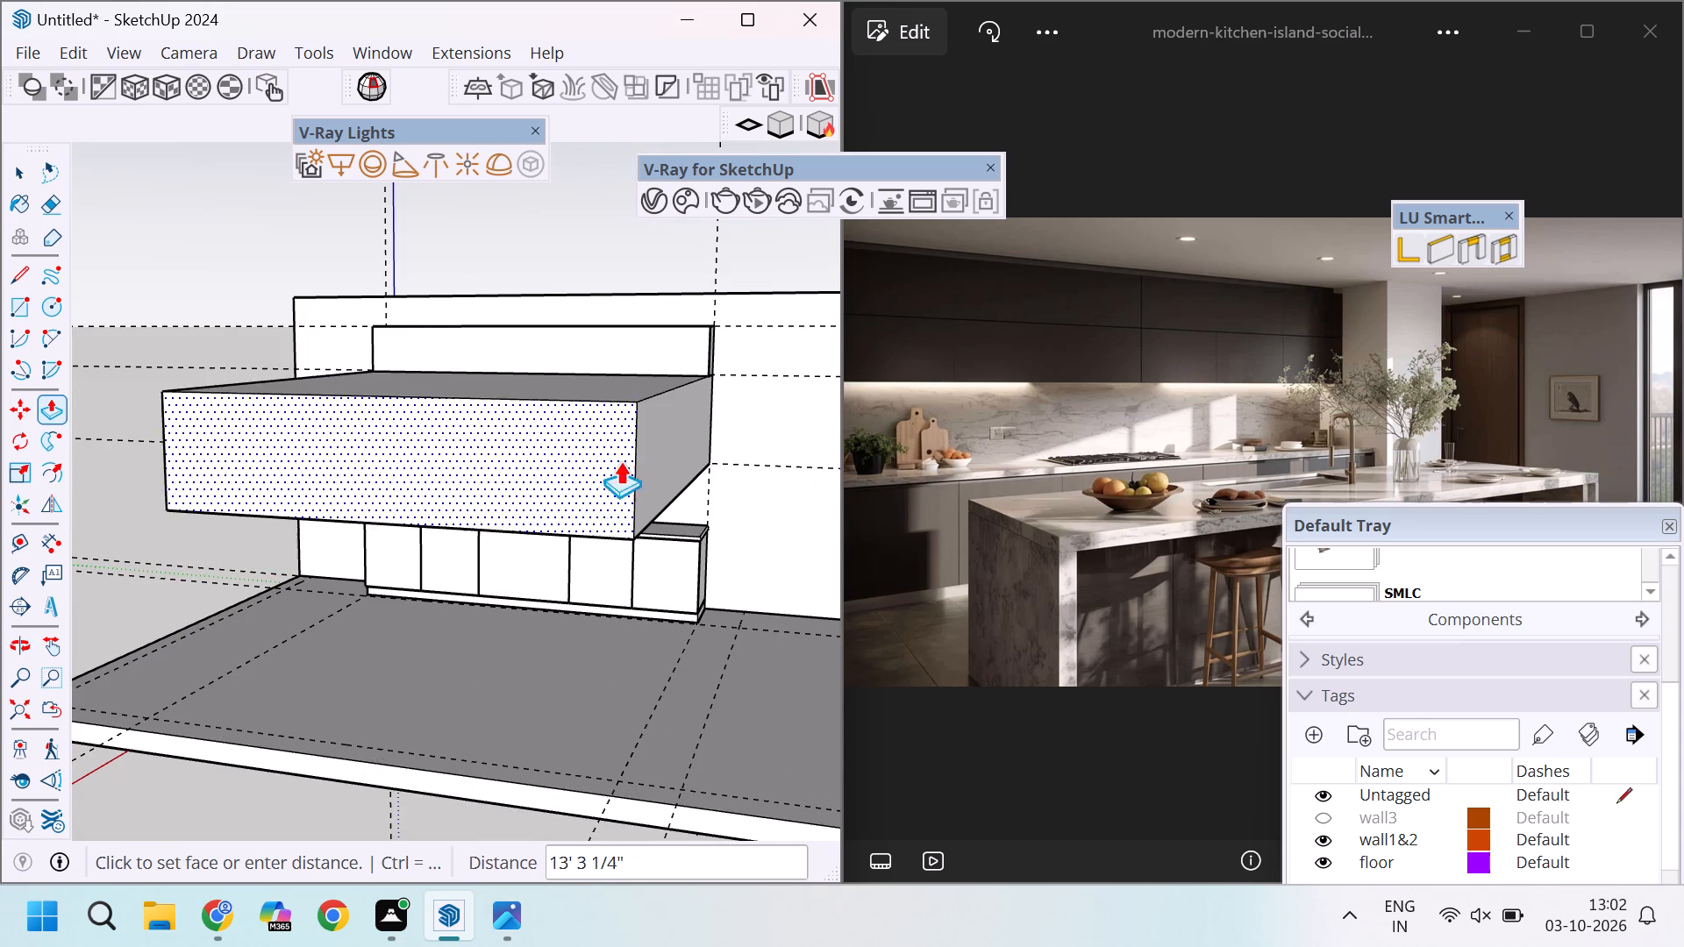
text(13)
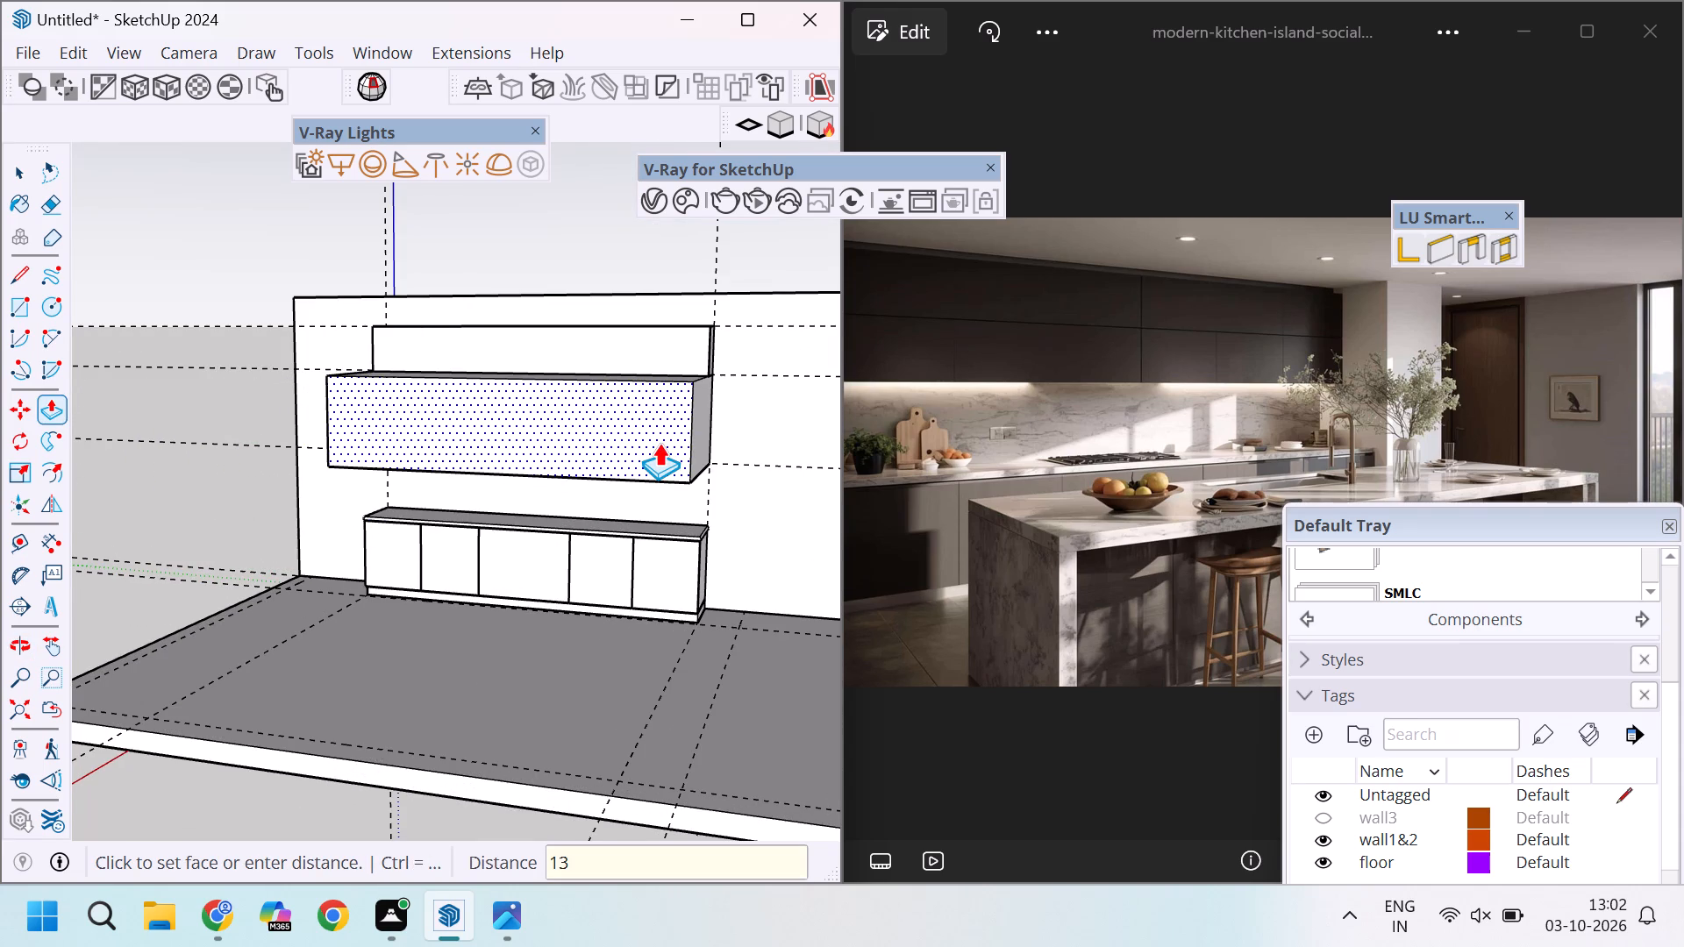
key(Return)
Make the 13" deep lower wall cabinet its own group.
scroll(697, 481, up, 11)
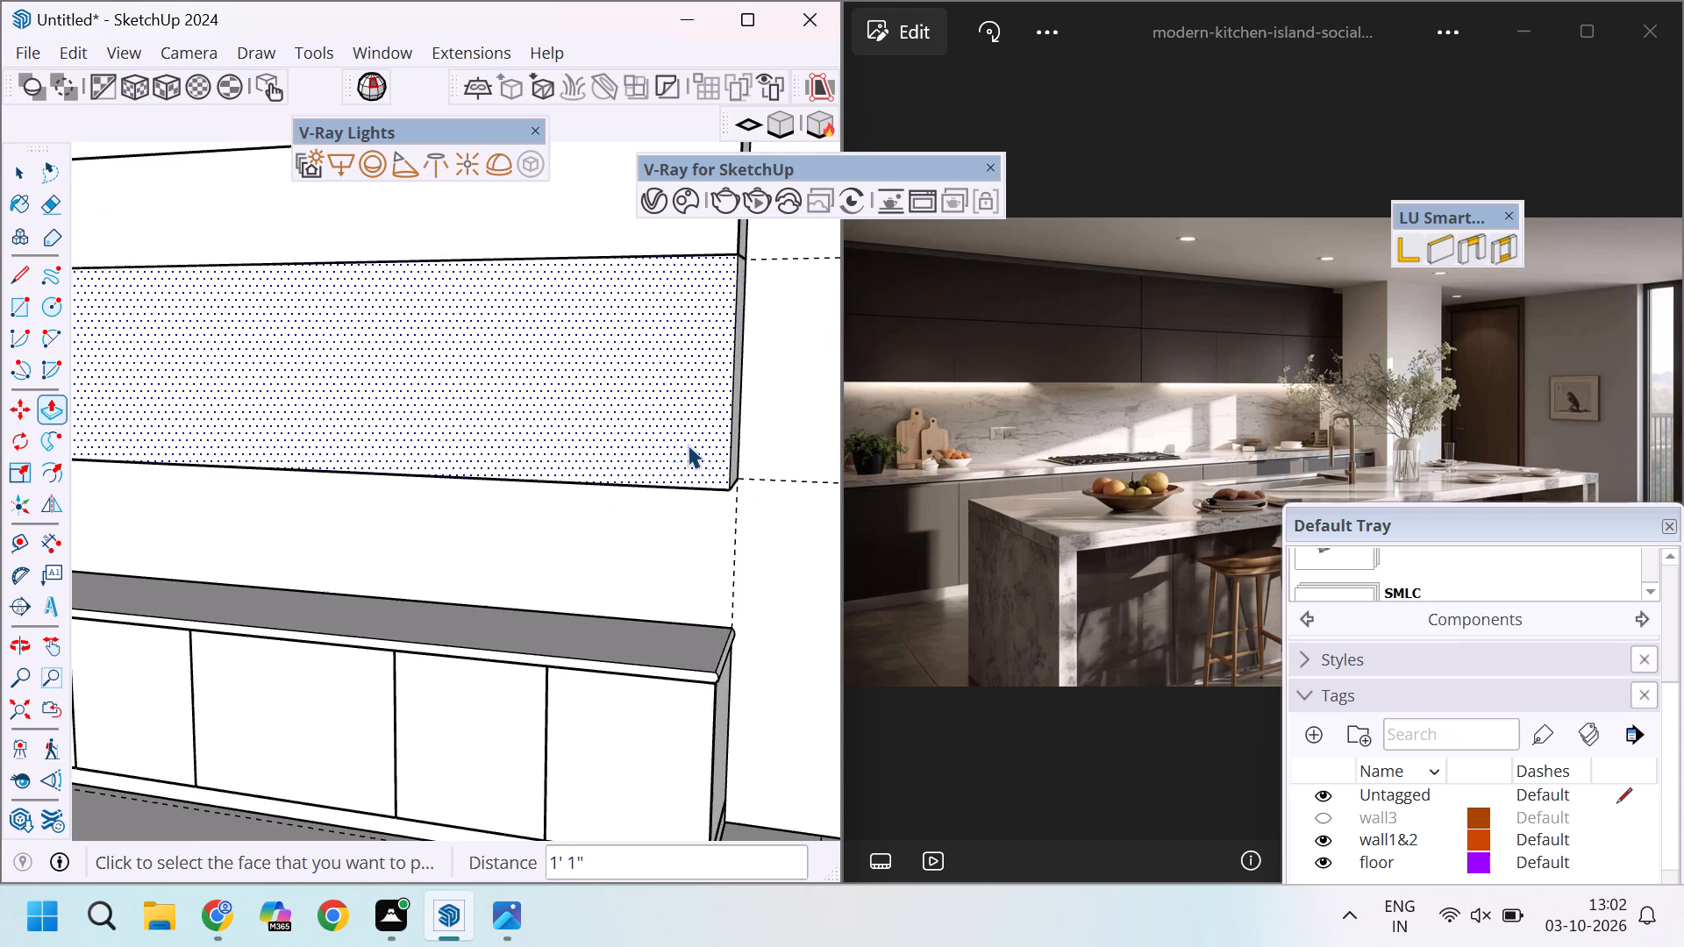
key(space)
triple_click(688, 432)
right_click(688, 432)
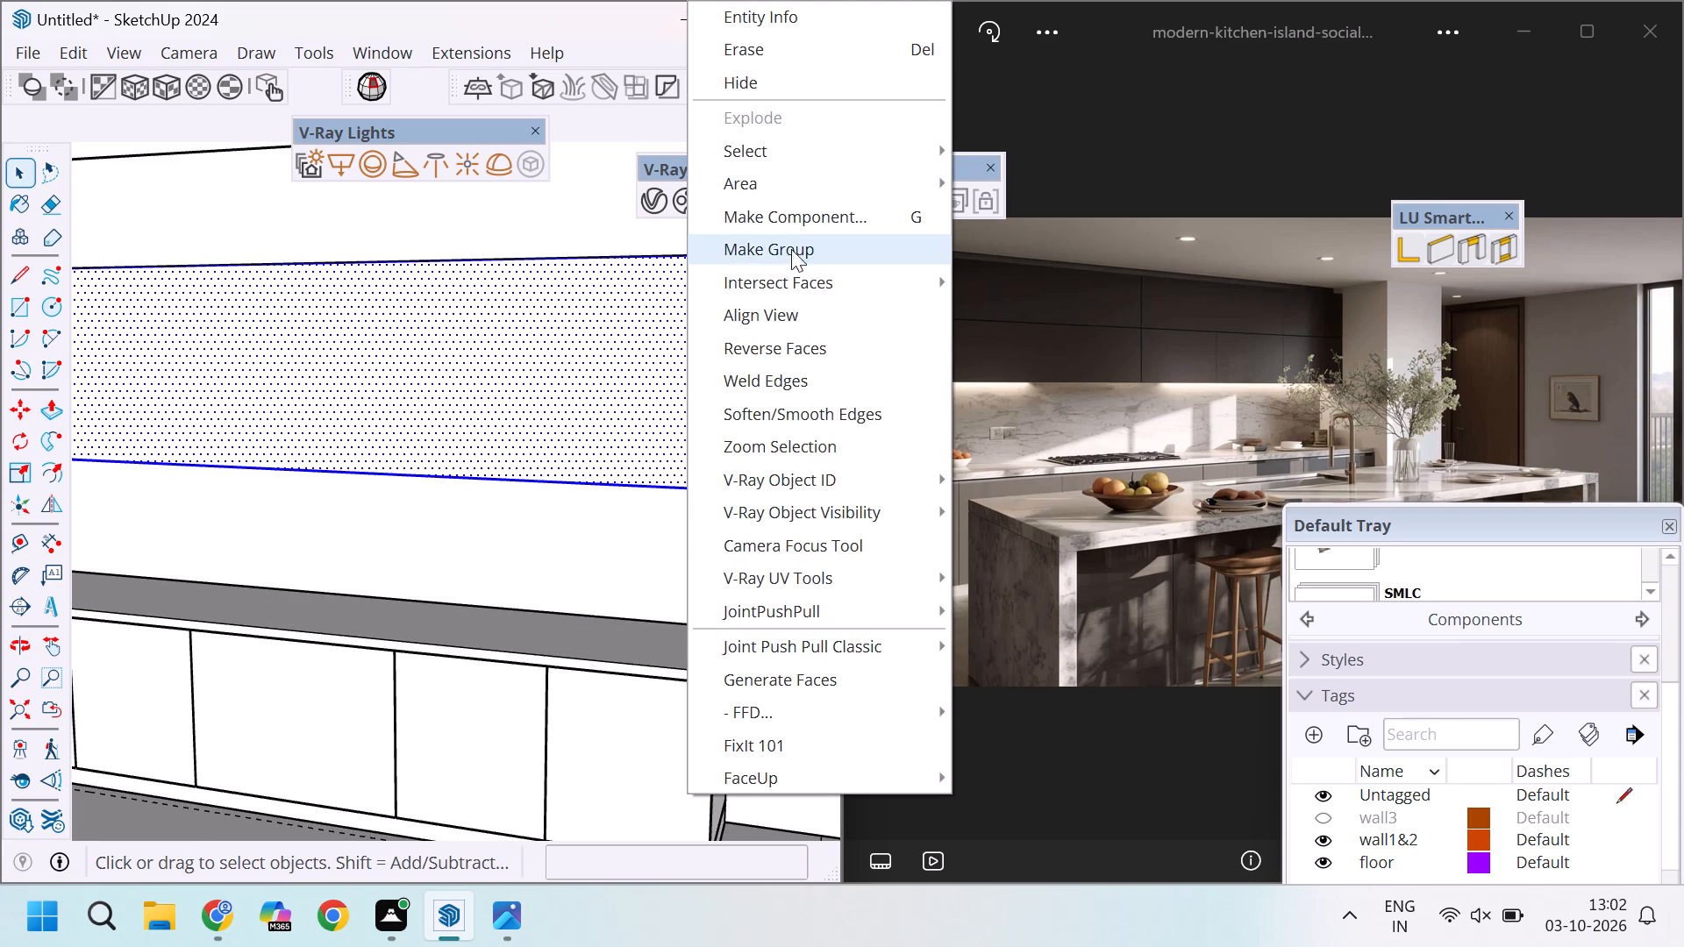
click(796, 243)
Copy the front face from inside the lower wall cabinet group and paste it in place outside the group.
scroll(696, 373, down, 6)
double_click(678, 348)
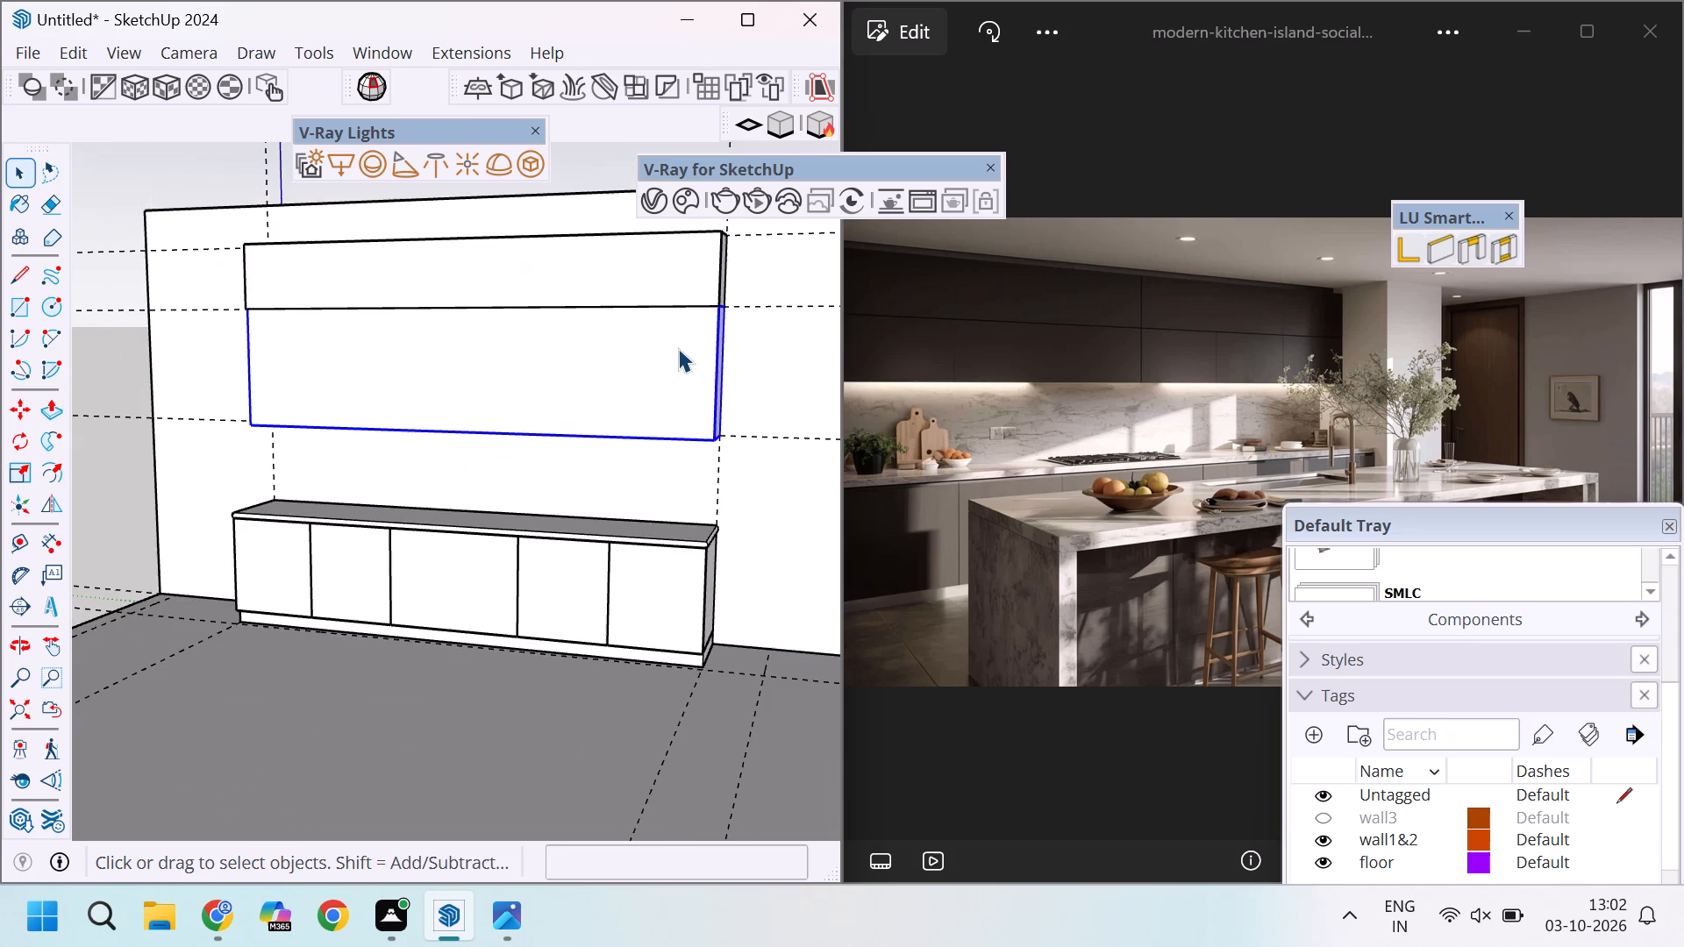
click(628, 379)
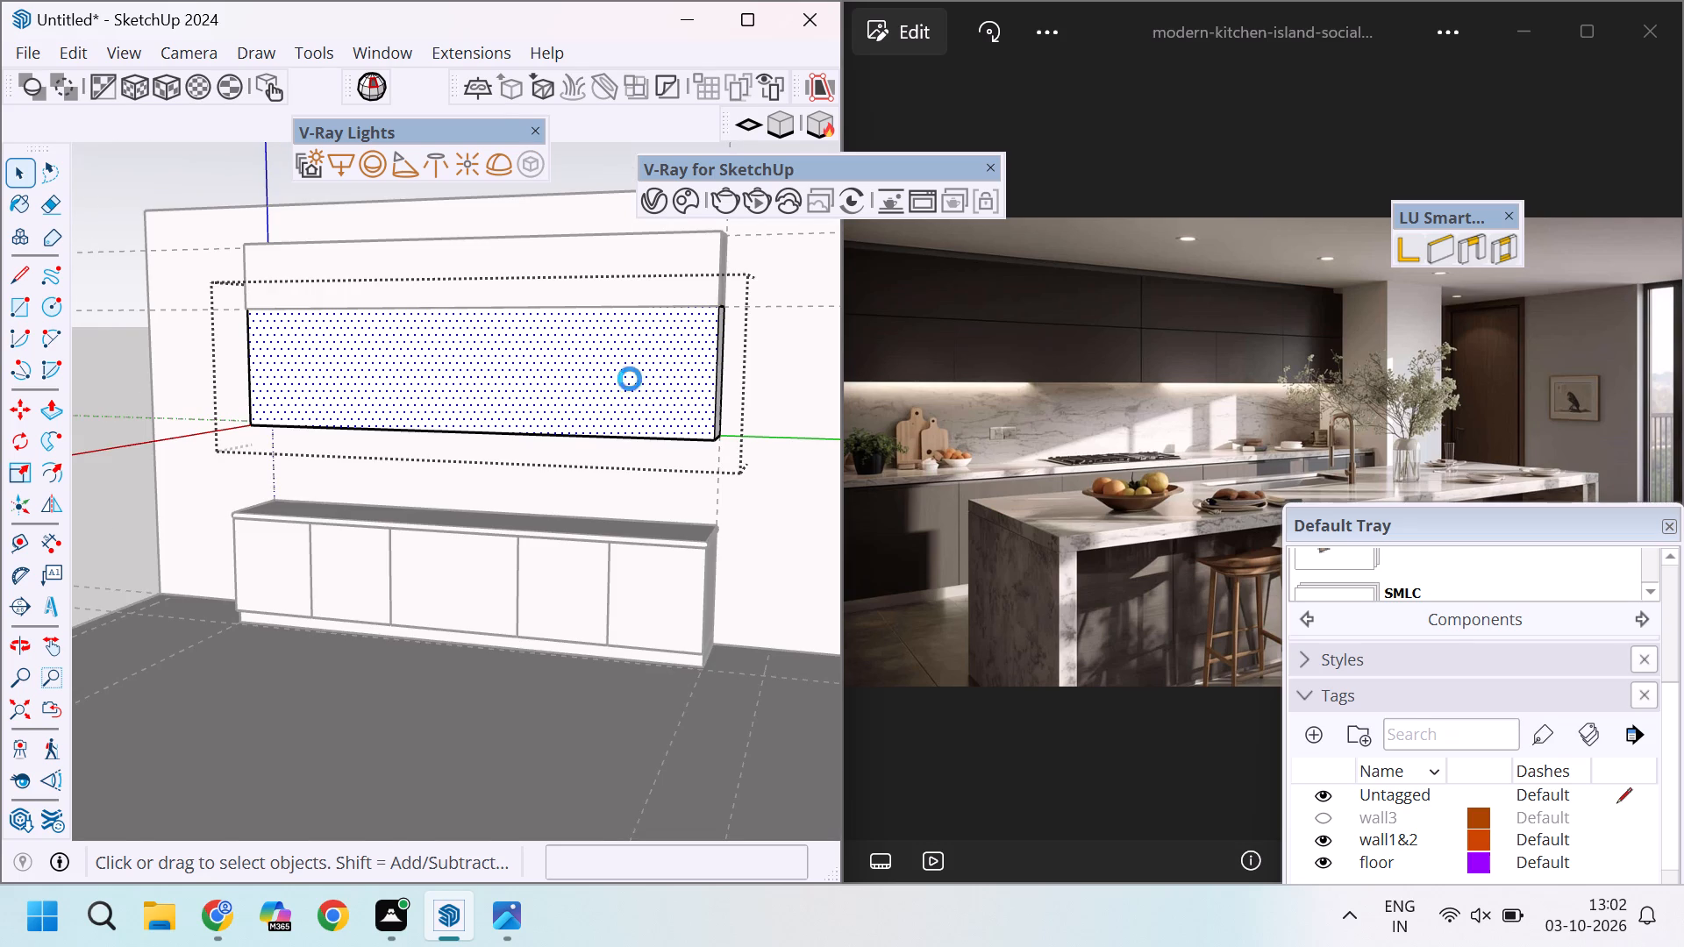
key(ctrl+c)
scroll(630, 379, down, 10)
click(548, 246)
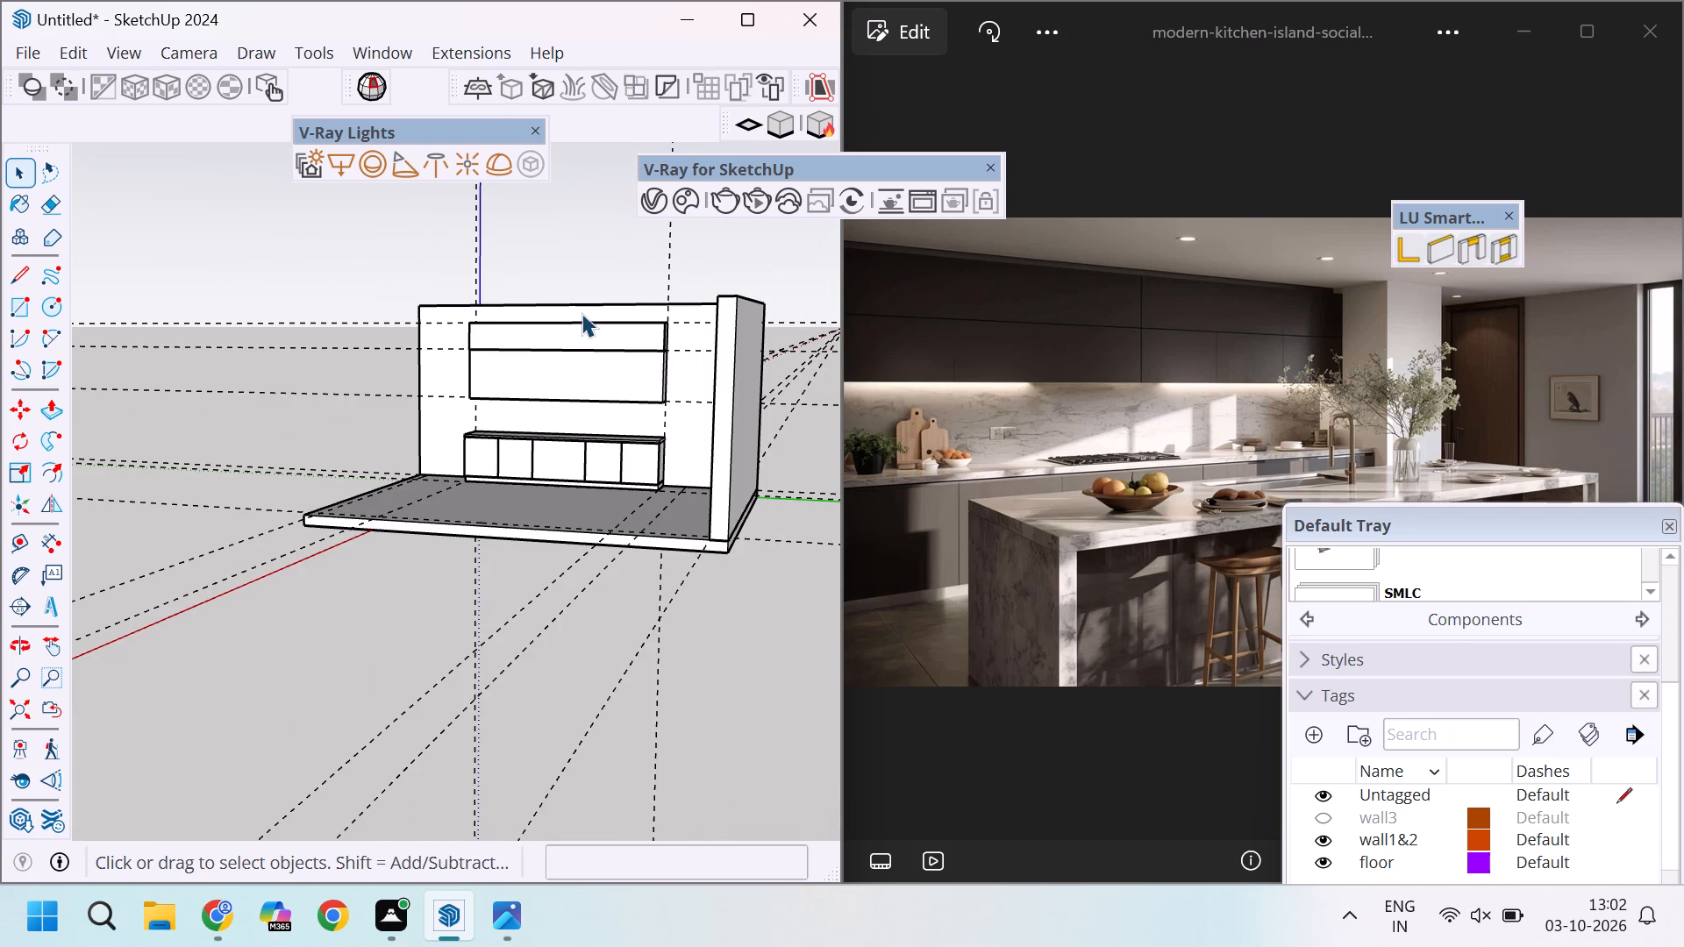
scroll(482, 249, up, 2)
click(74, 62)
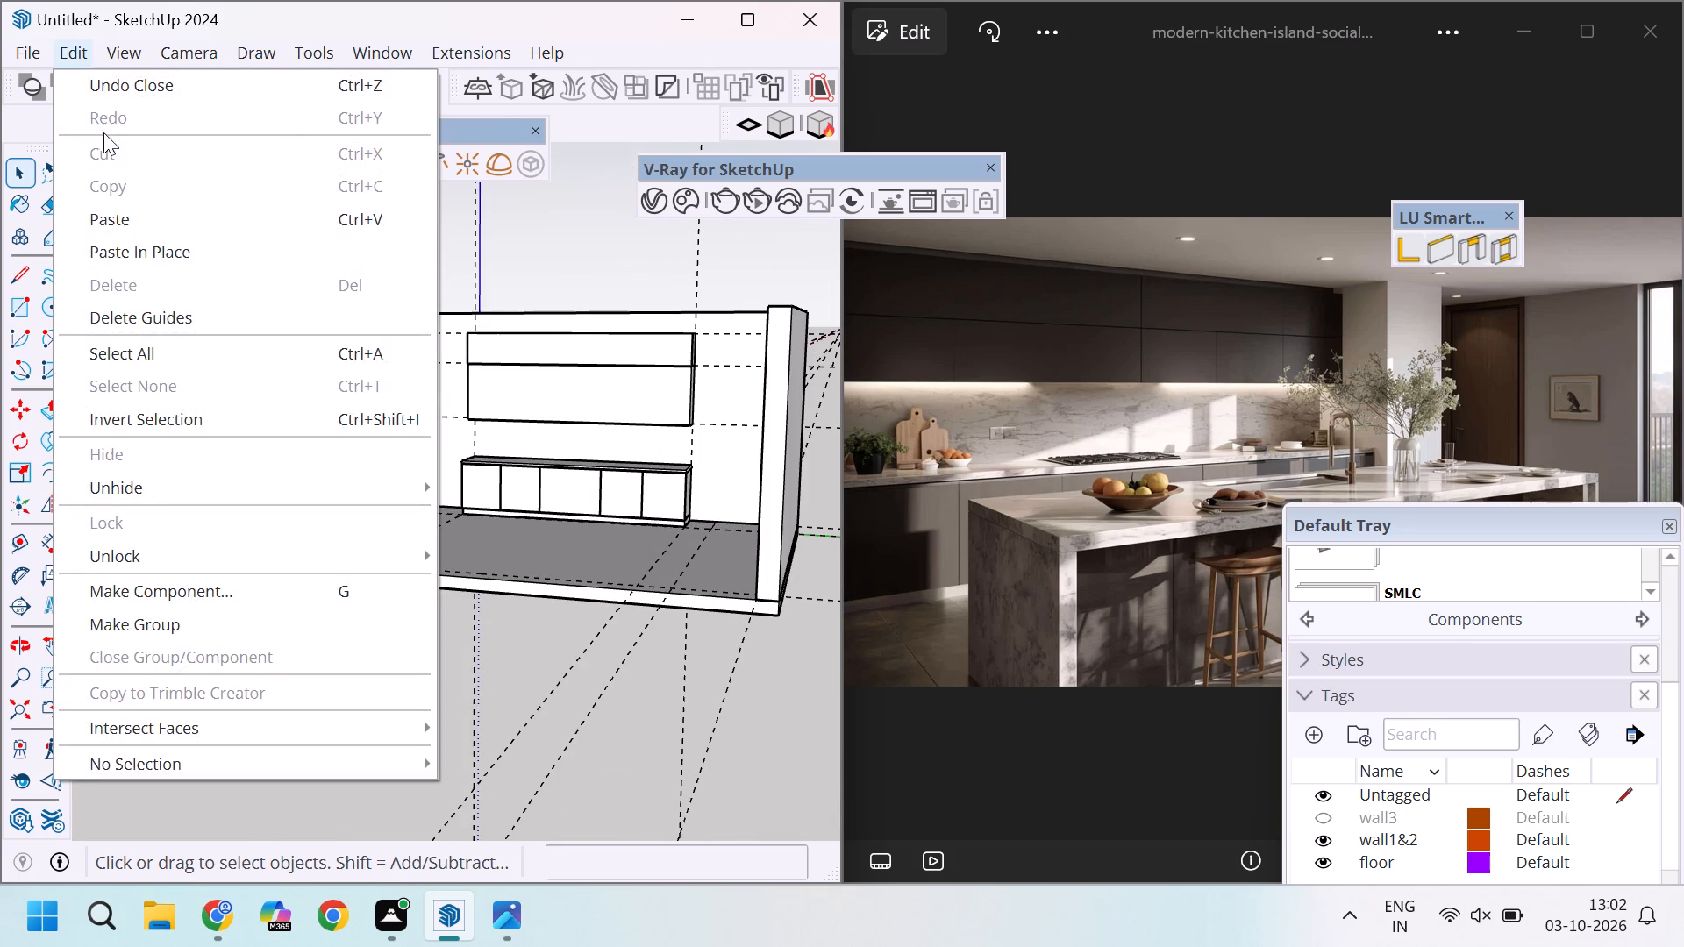
click(180, 253)
Extrude the pasted front face of the lower wall cabinet 1" outward and dismiss the accidentally opened help page.
scroll(439, 372, up, 5)
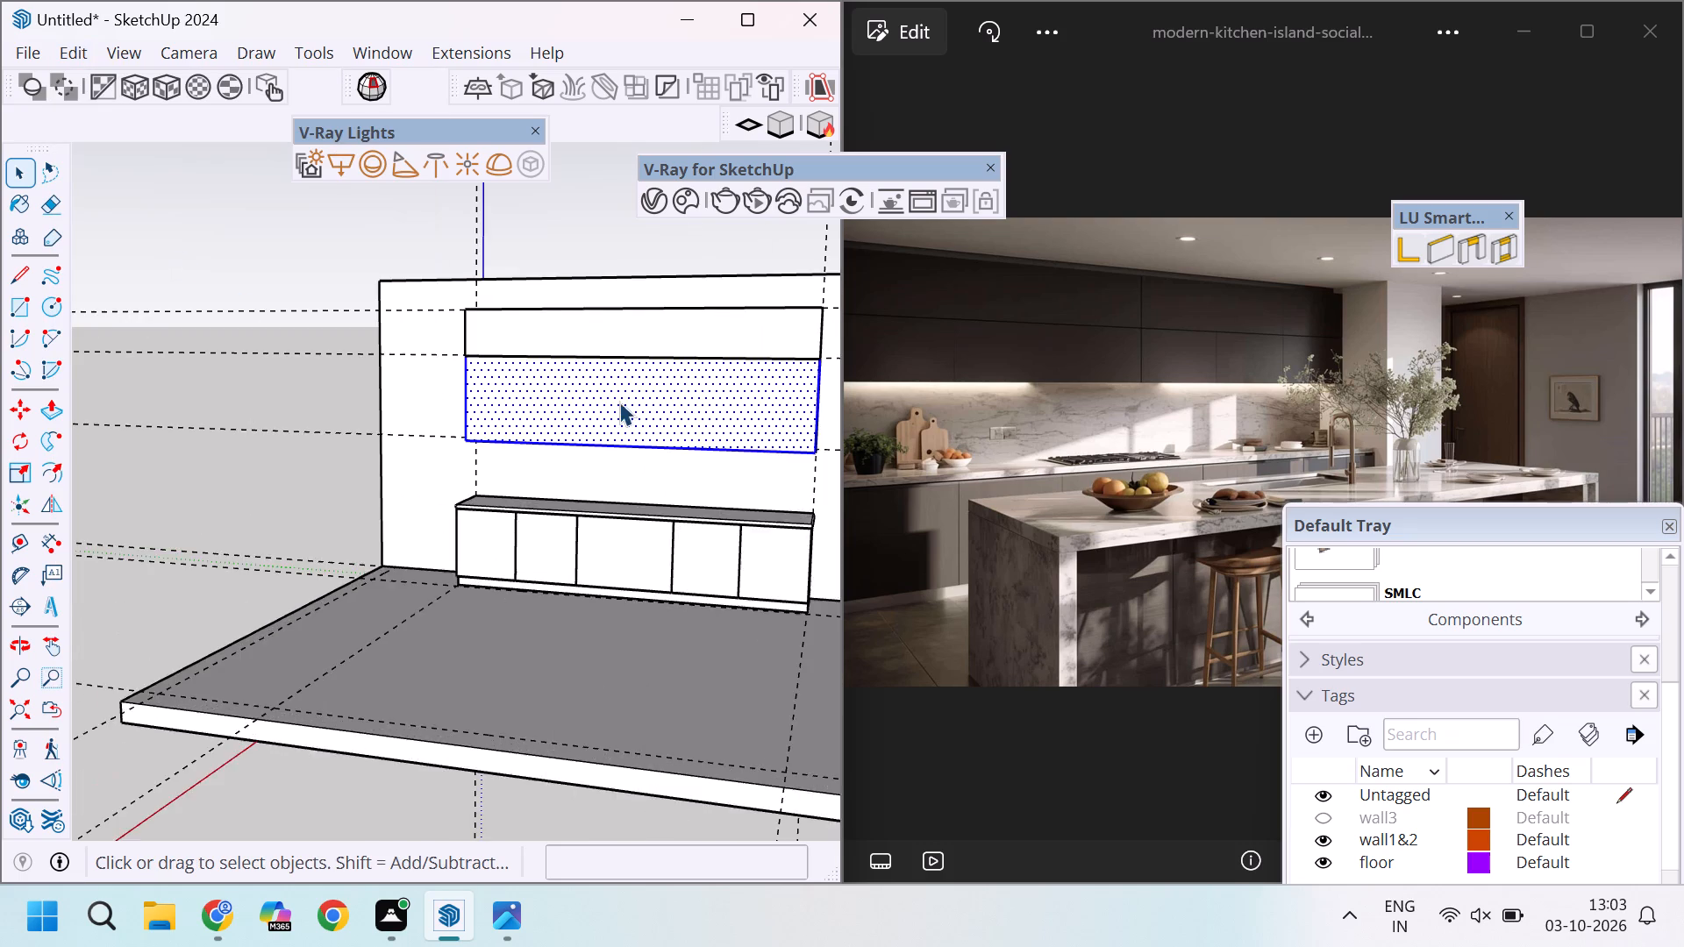
scroll(619, 402, up, 2)
scroll(605, 402, down, 5)
key(p)
click(665, 385)
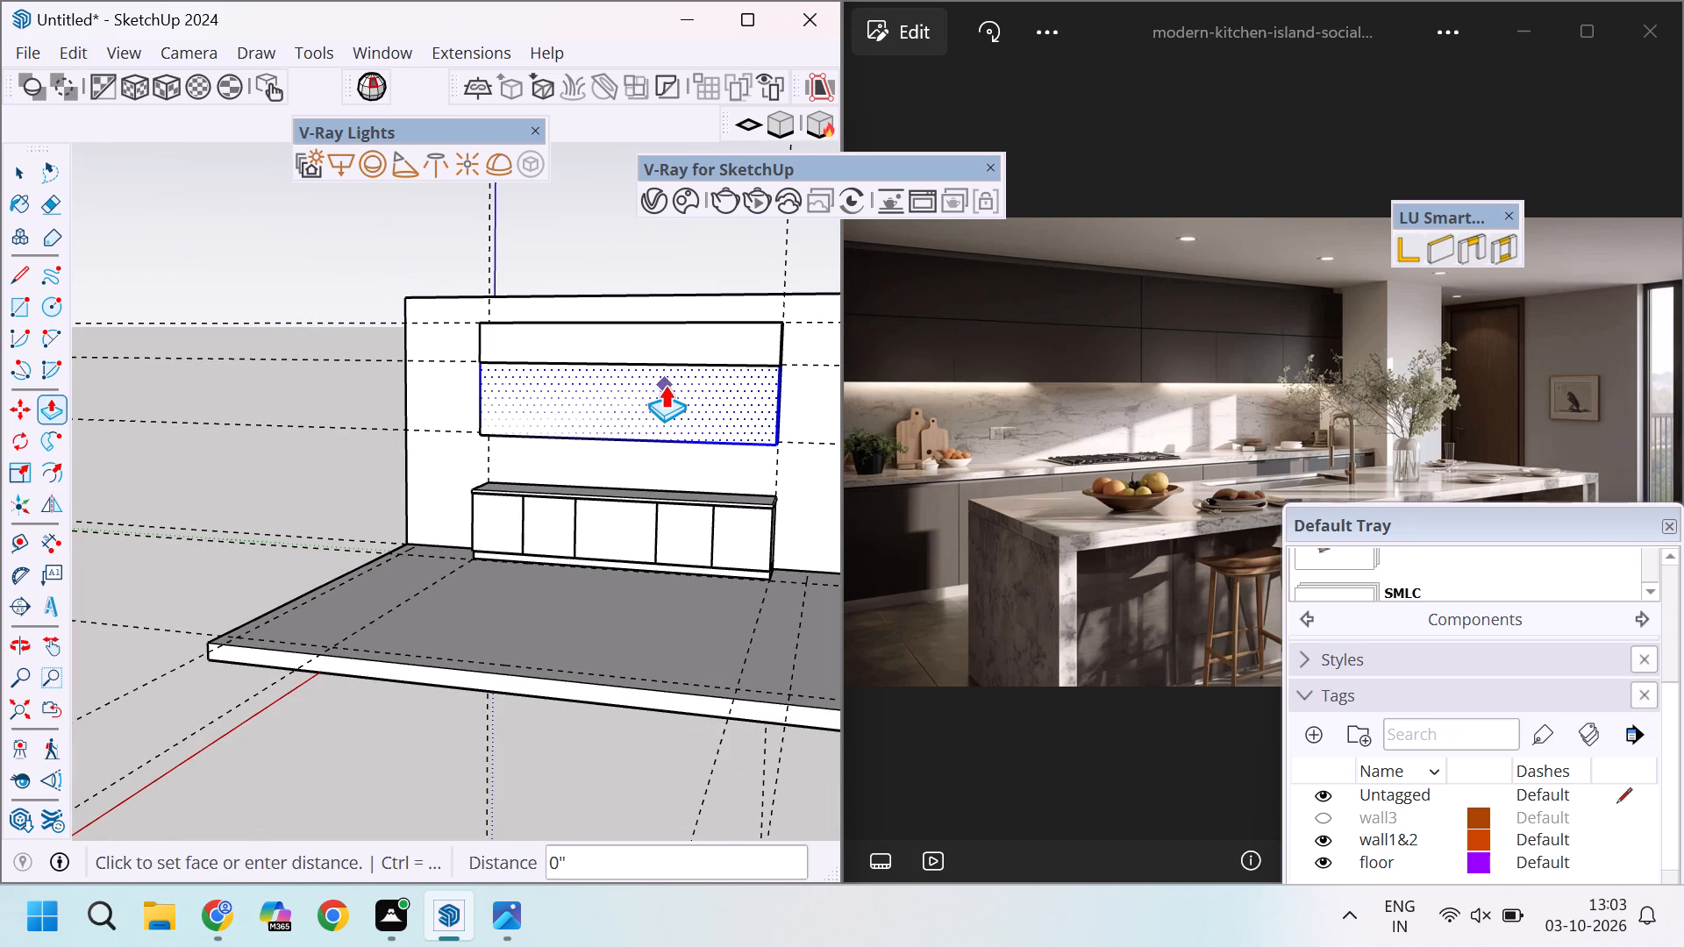
scroll(665, 385, up, 1)
key(super+F1)
key(1)
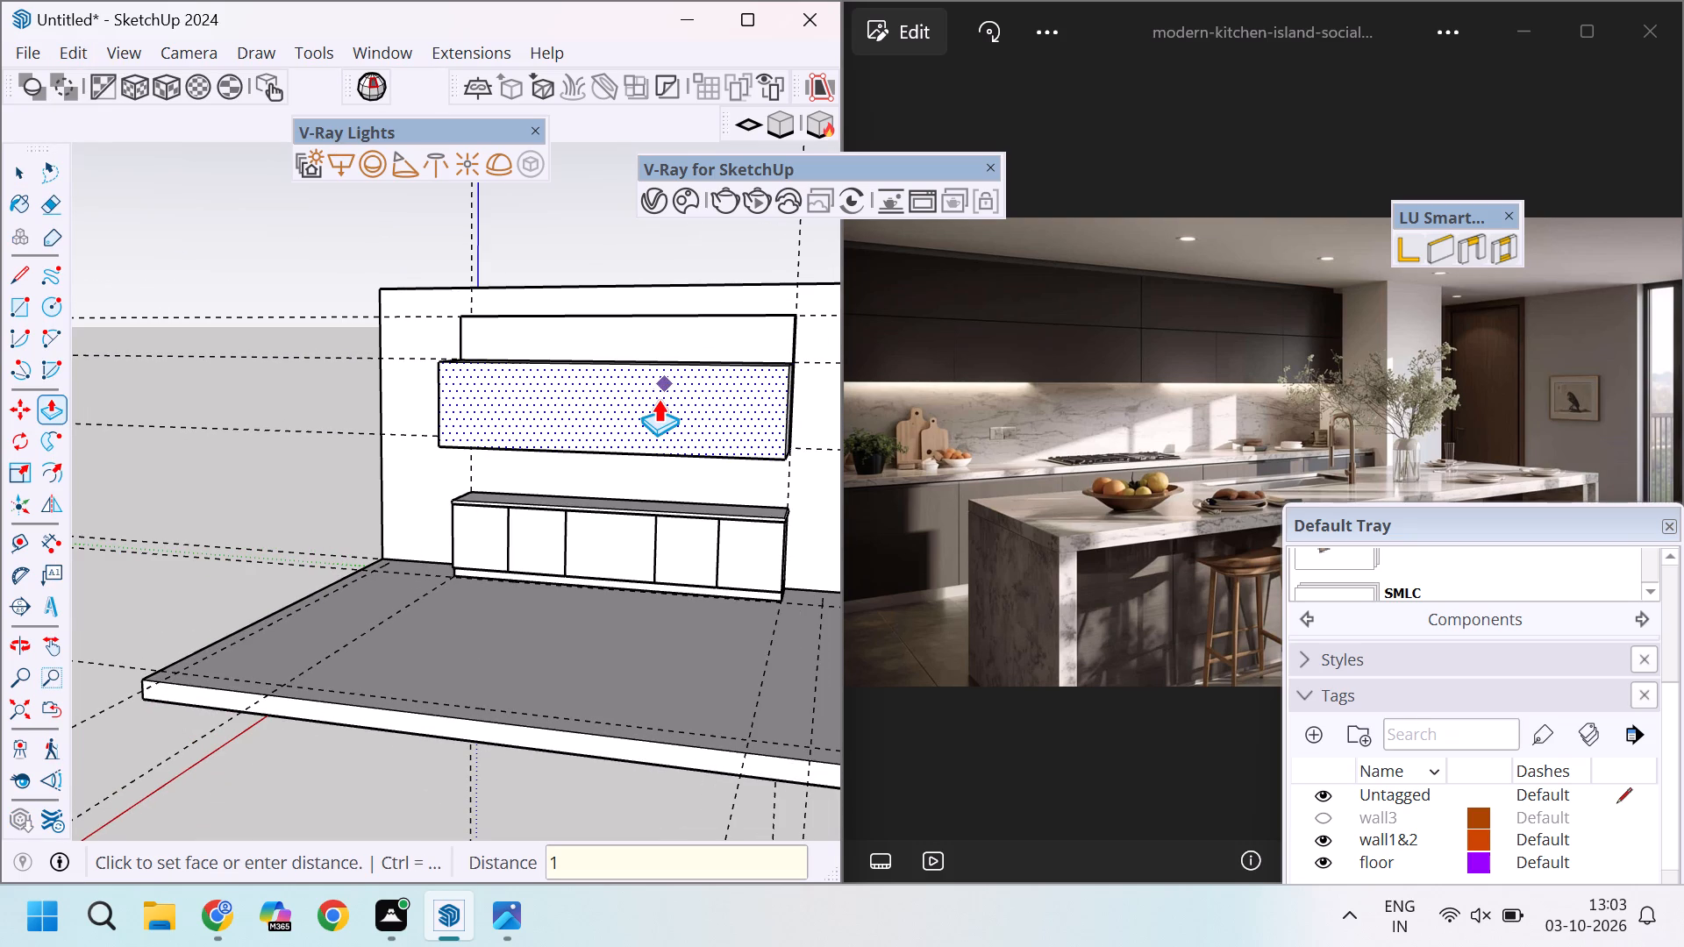
key(Return)
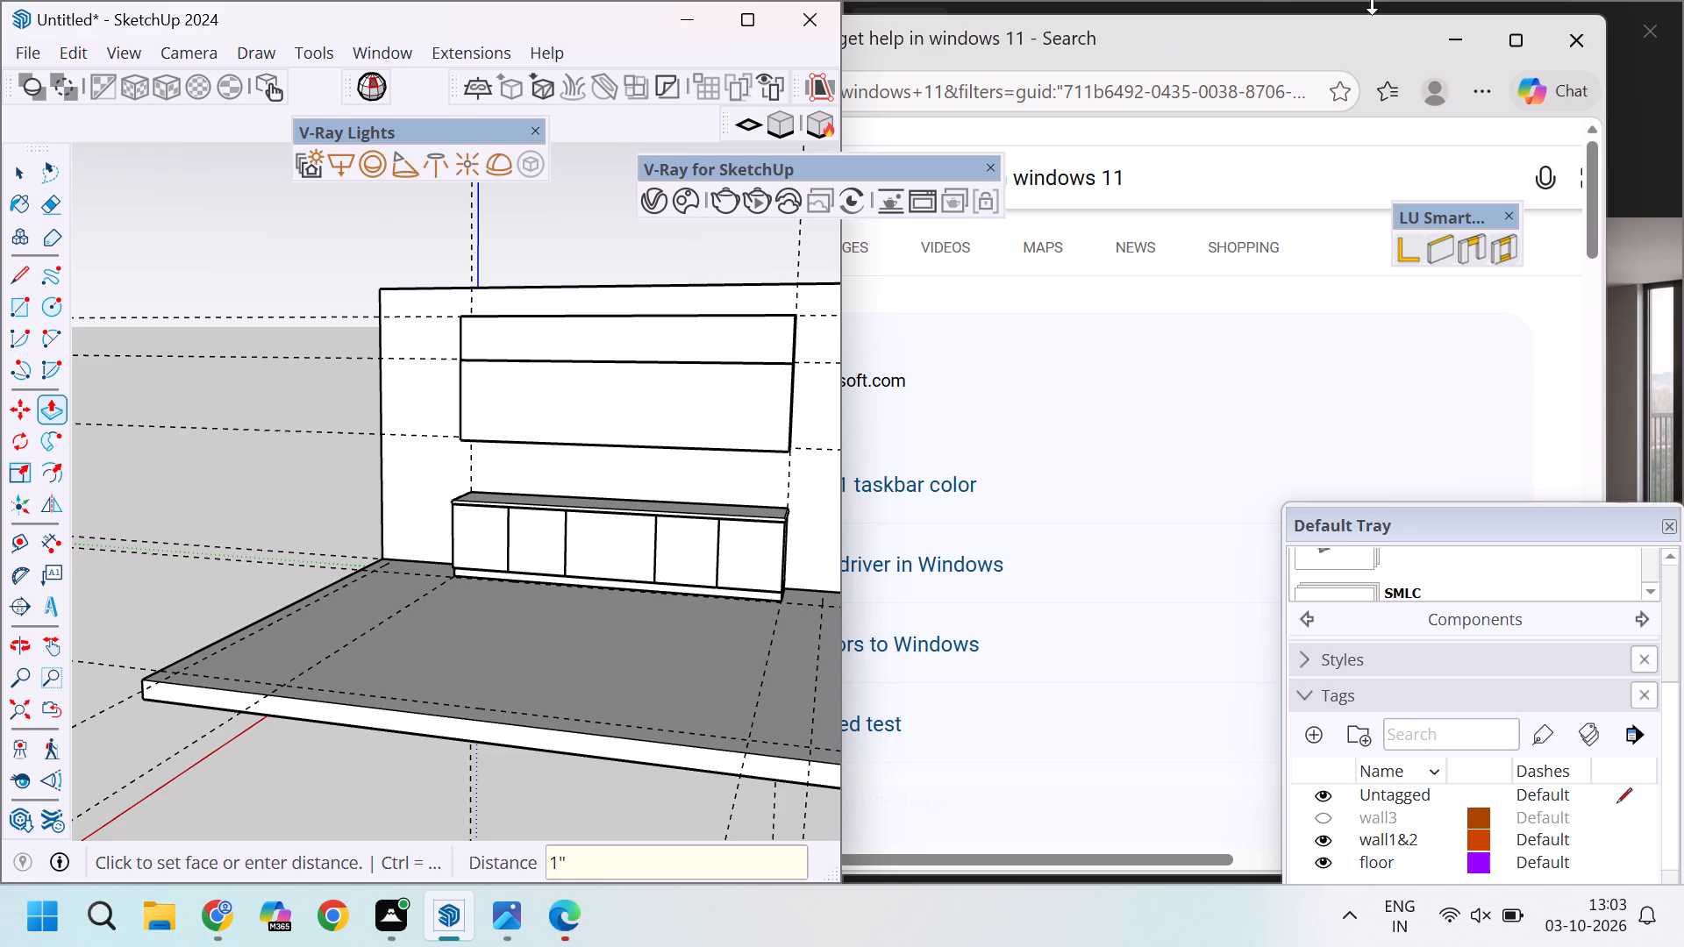
click(1565, 32)
Make the 1" thick front panel of the lower wall cabinet its own group.
scroll(654, 371, up, 4)
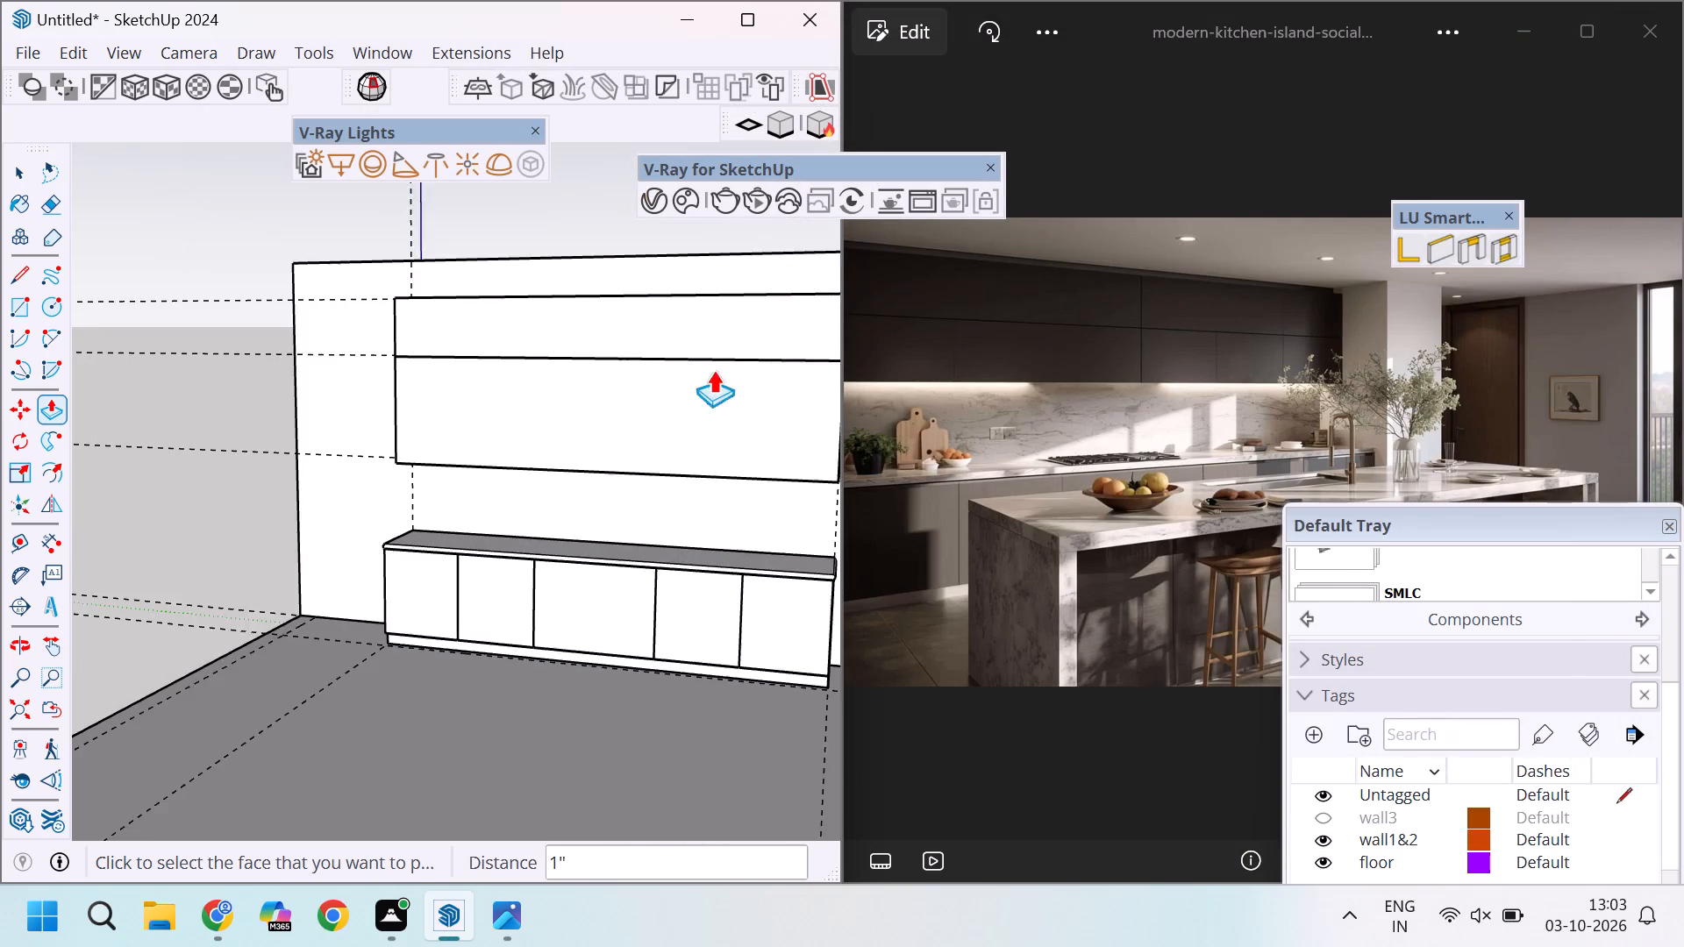
scroll(713, 370, up, 3)
key(space)
triple_click(695, 410)
right_click(695, 410)
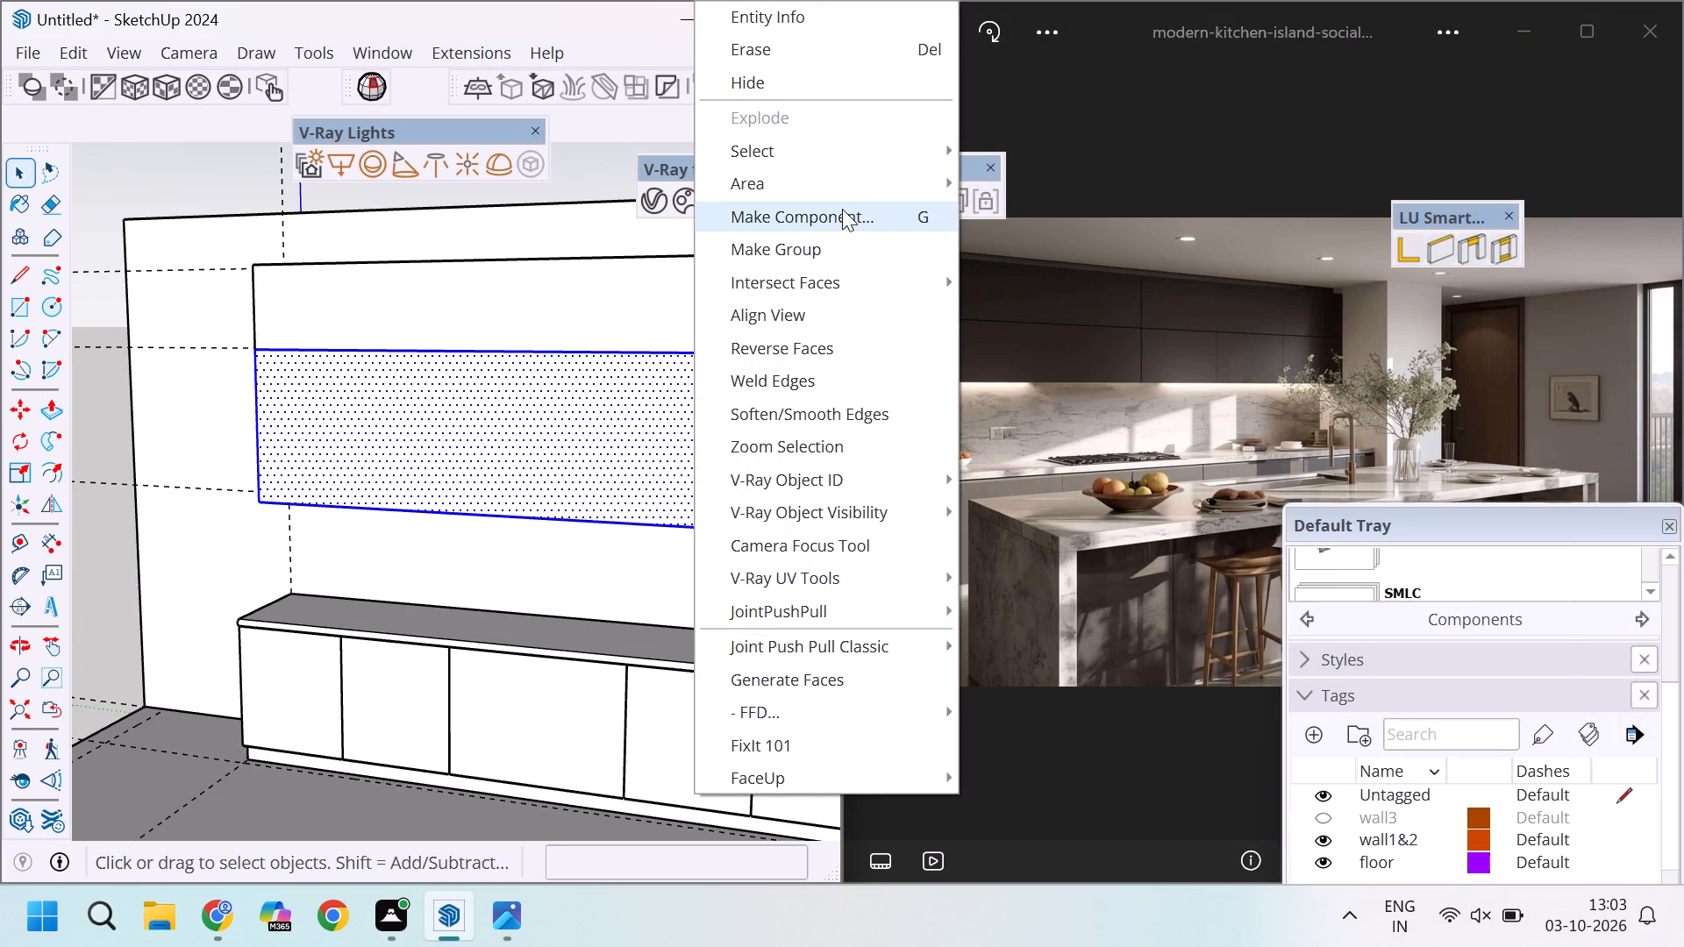
click(822, 235)
Examine the two stacked wall cabinets and their front panels above the base cabinet from both ends.
scroll(196, 435, down, 8)
middle_drag(377, 481, 529, 565)
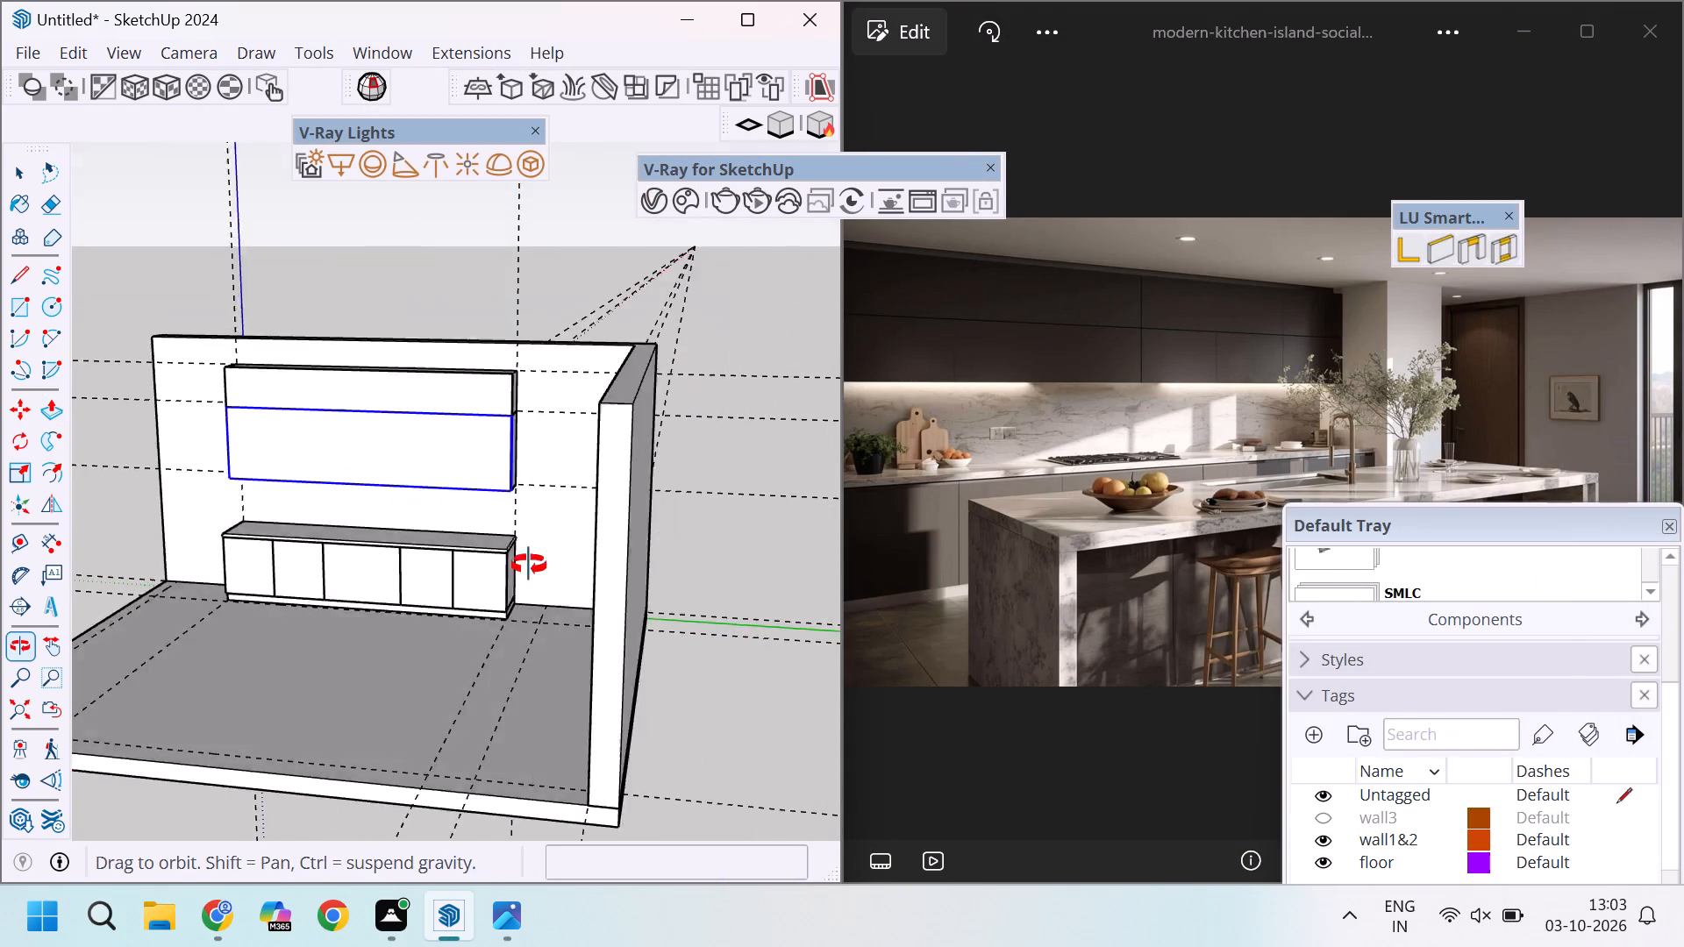
middle_drag(529, 565, 752, 603)
middle_drag(293, 552, 728, 500)
scroll(531, 467, up, 1)
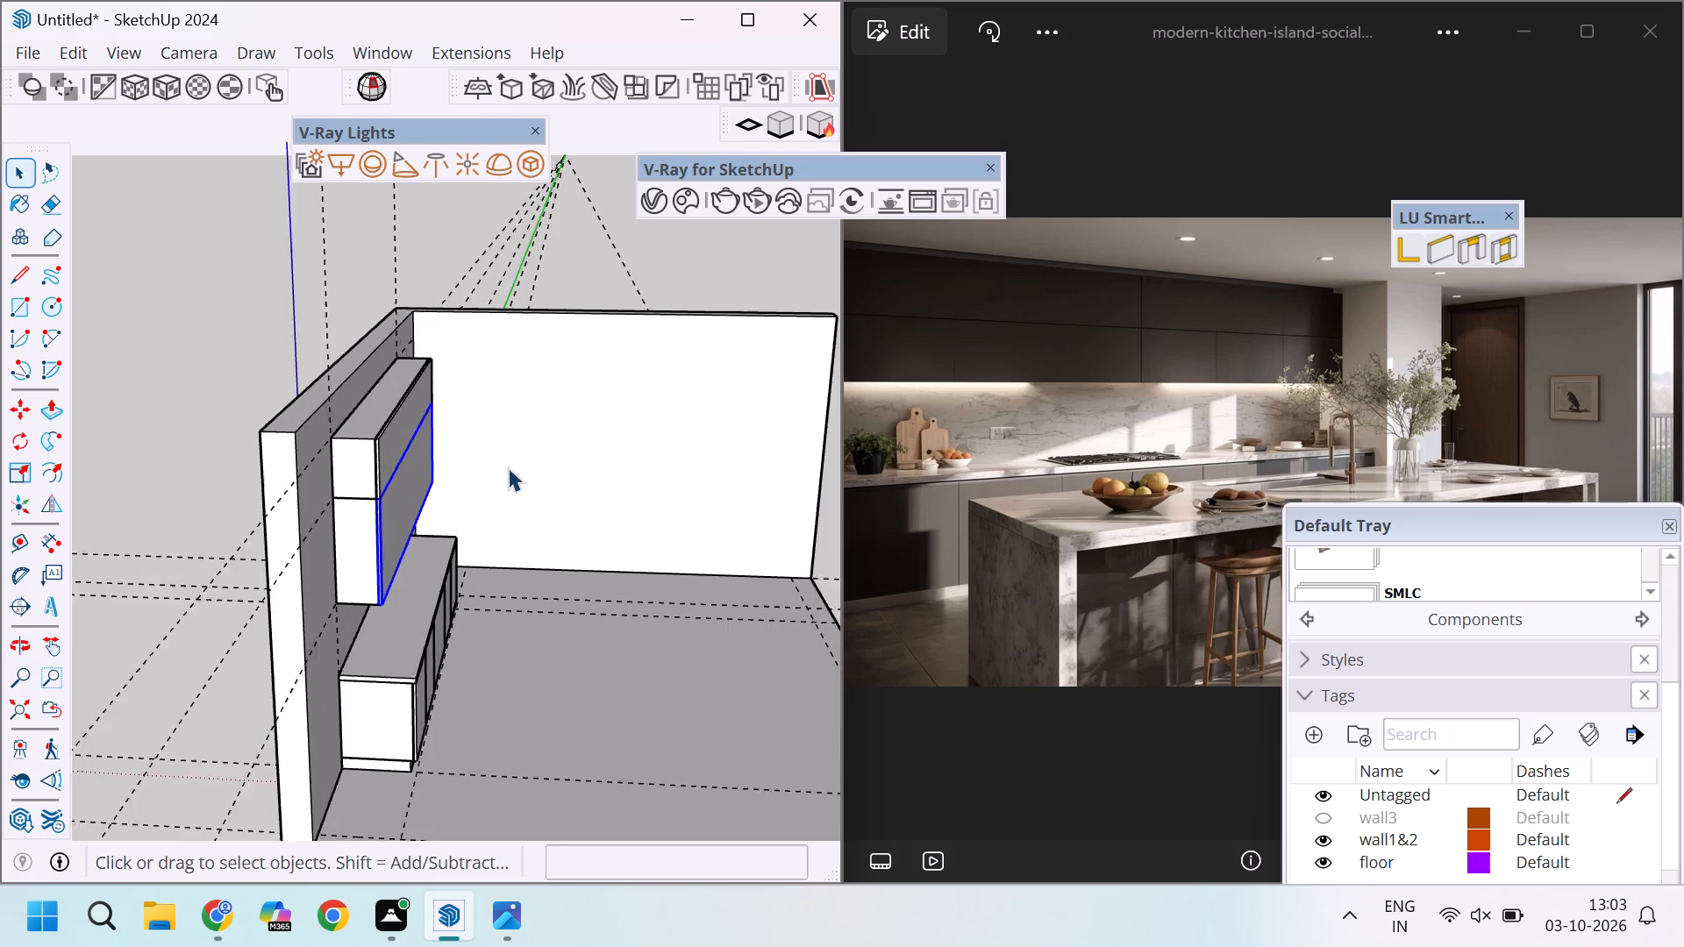
scroll(508, 467, up, 6)
scroll(317, 488, down, 4)
middle_drag(357, 478, 139, 462)
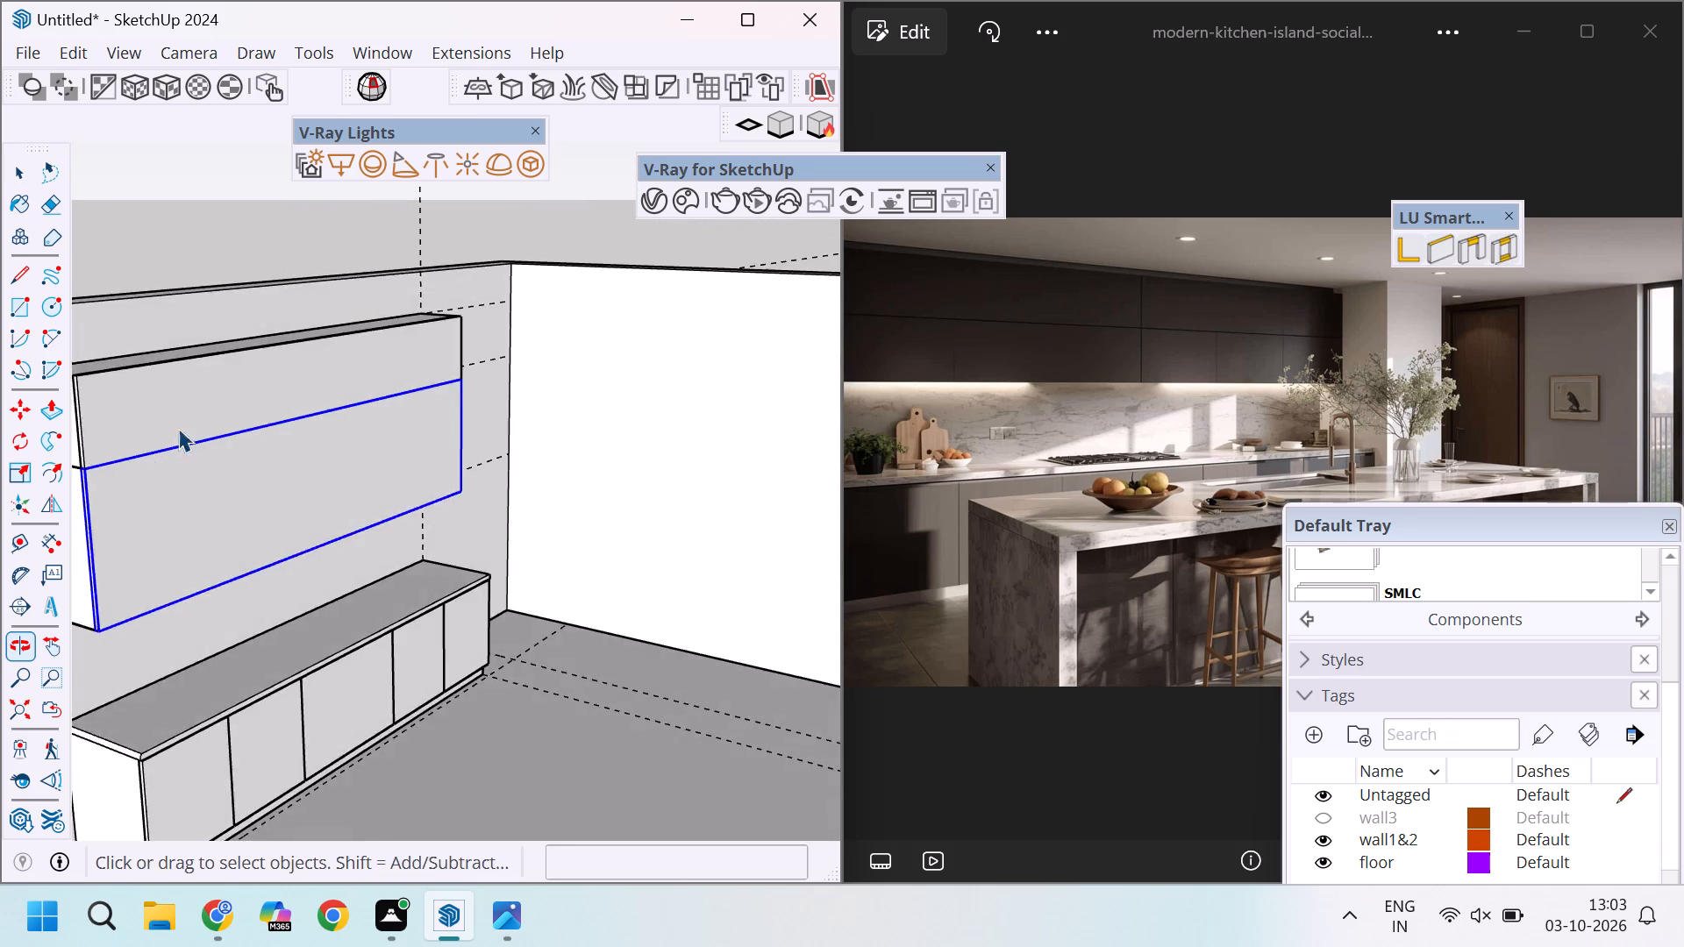
scroll(586, 385, up, 3)
scroll(520, 388, down, 11)
click(646, 257)
middle_drag(659, 452, 393, 424)
scroll(389, 420, up, 13)
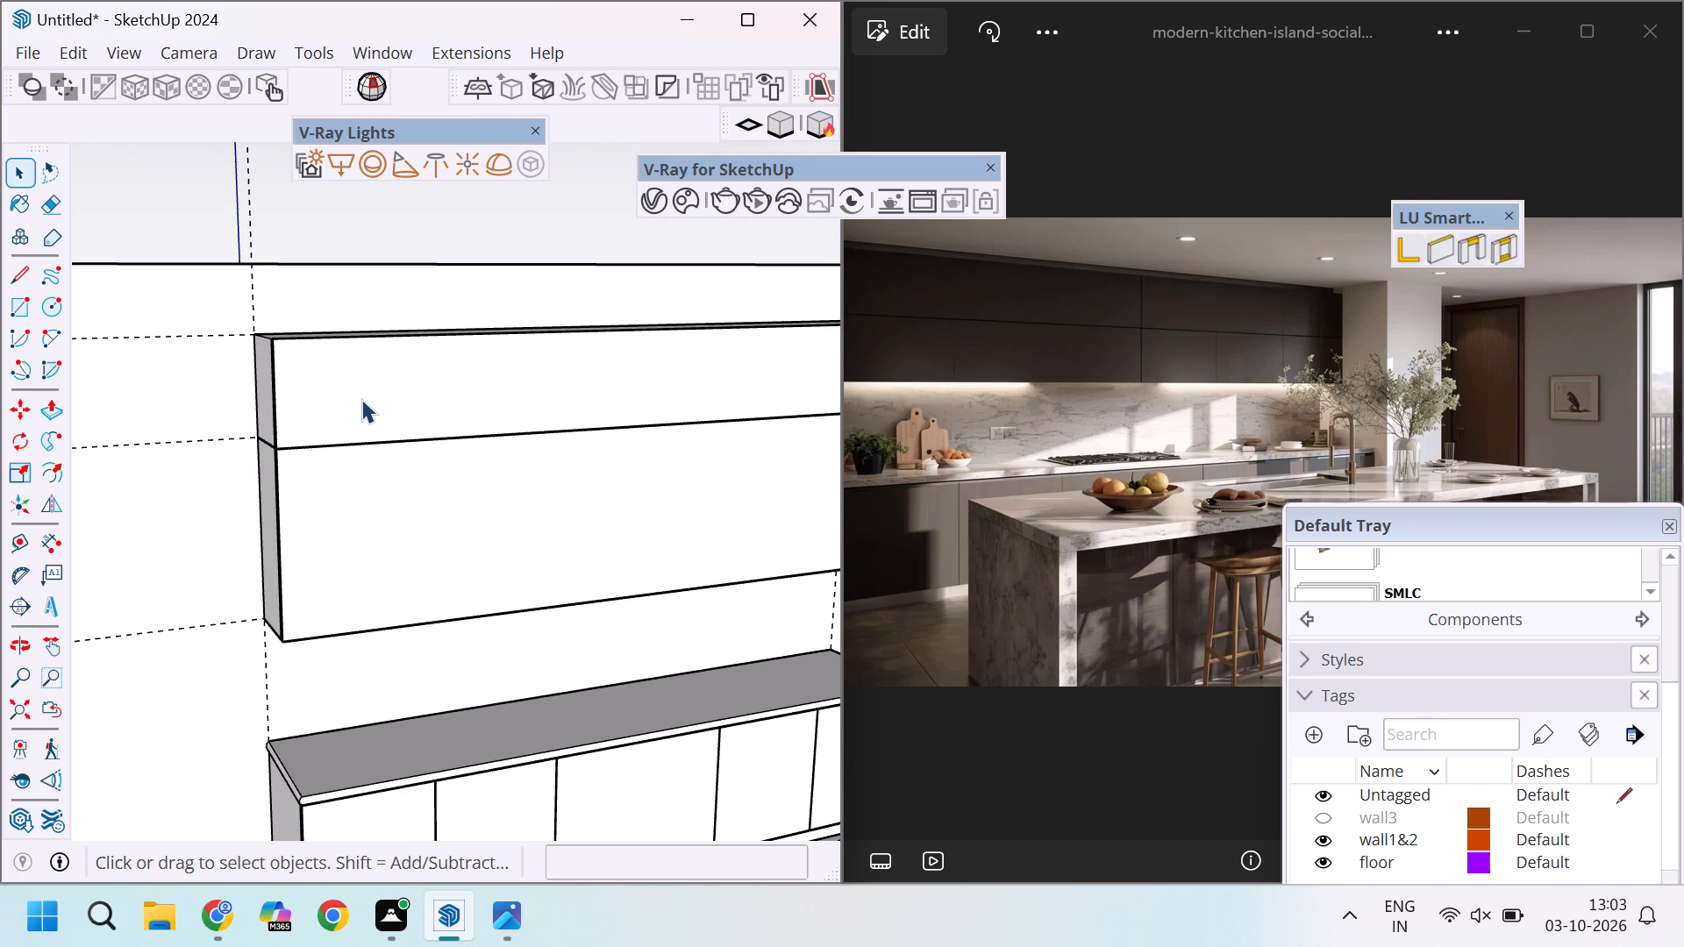
scroll(367, 397, down, 4)
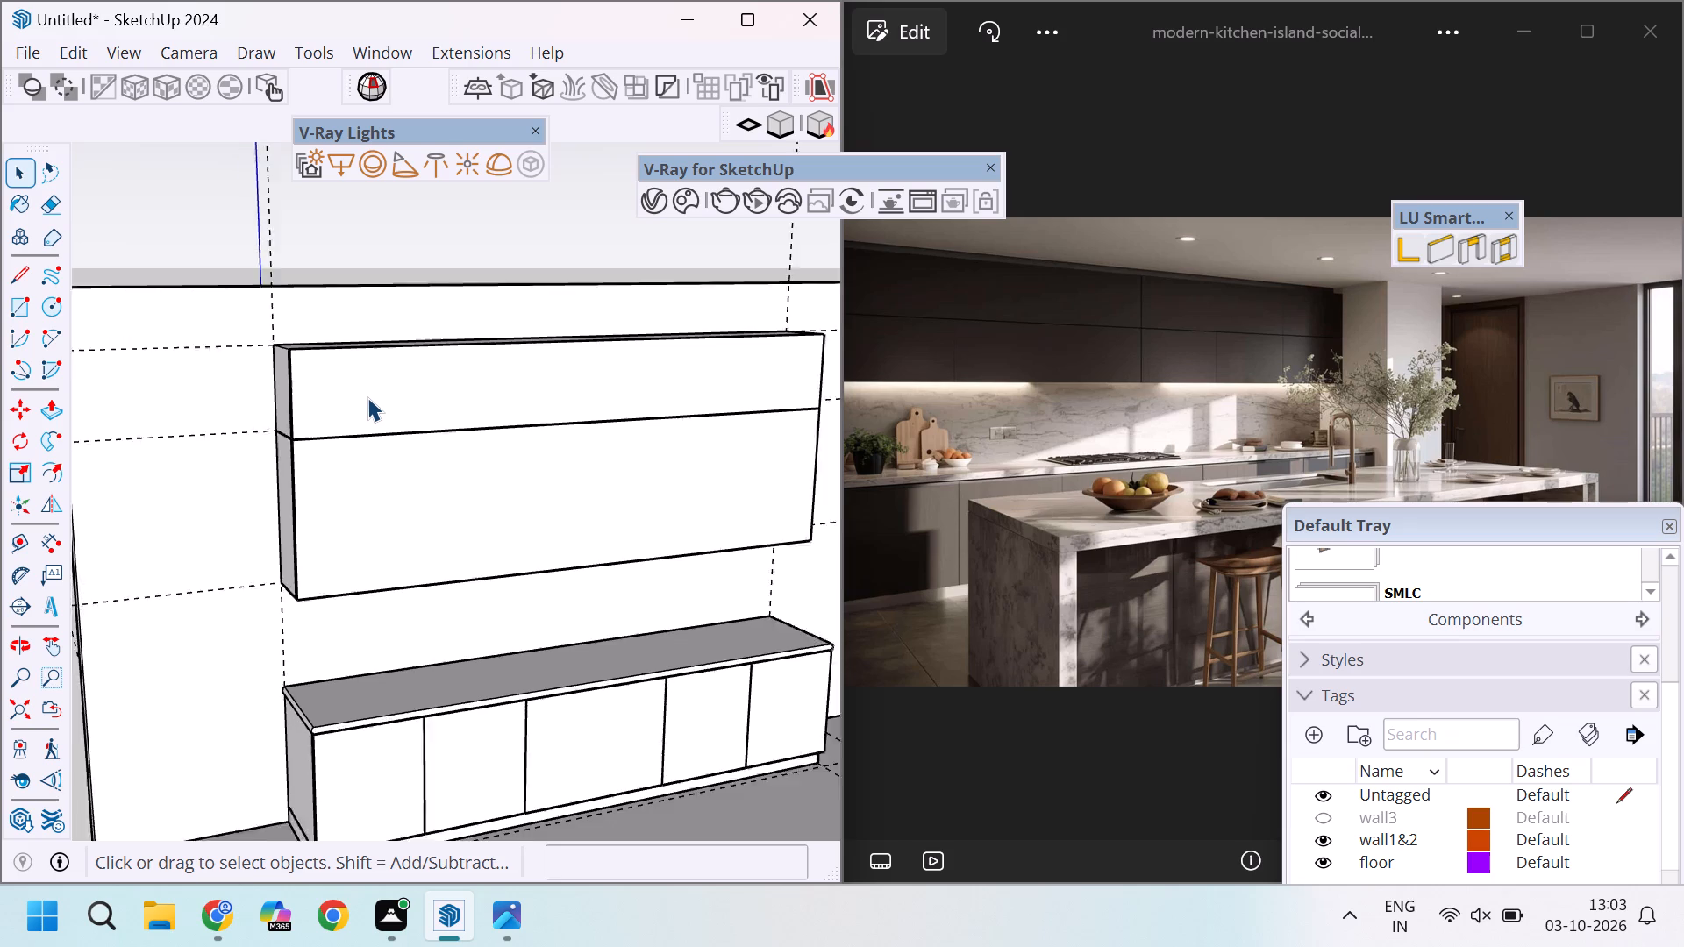
Inside the upper wall cabinet's front panel group, draw a vertical line joining the midpoints of the front face's bottom and top edges.
click(503, 372)
double_click(513, 378)
scroll(588, 370, up, 4)
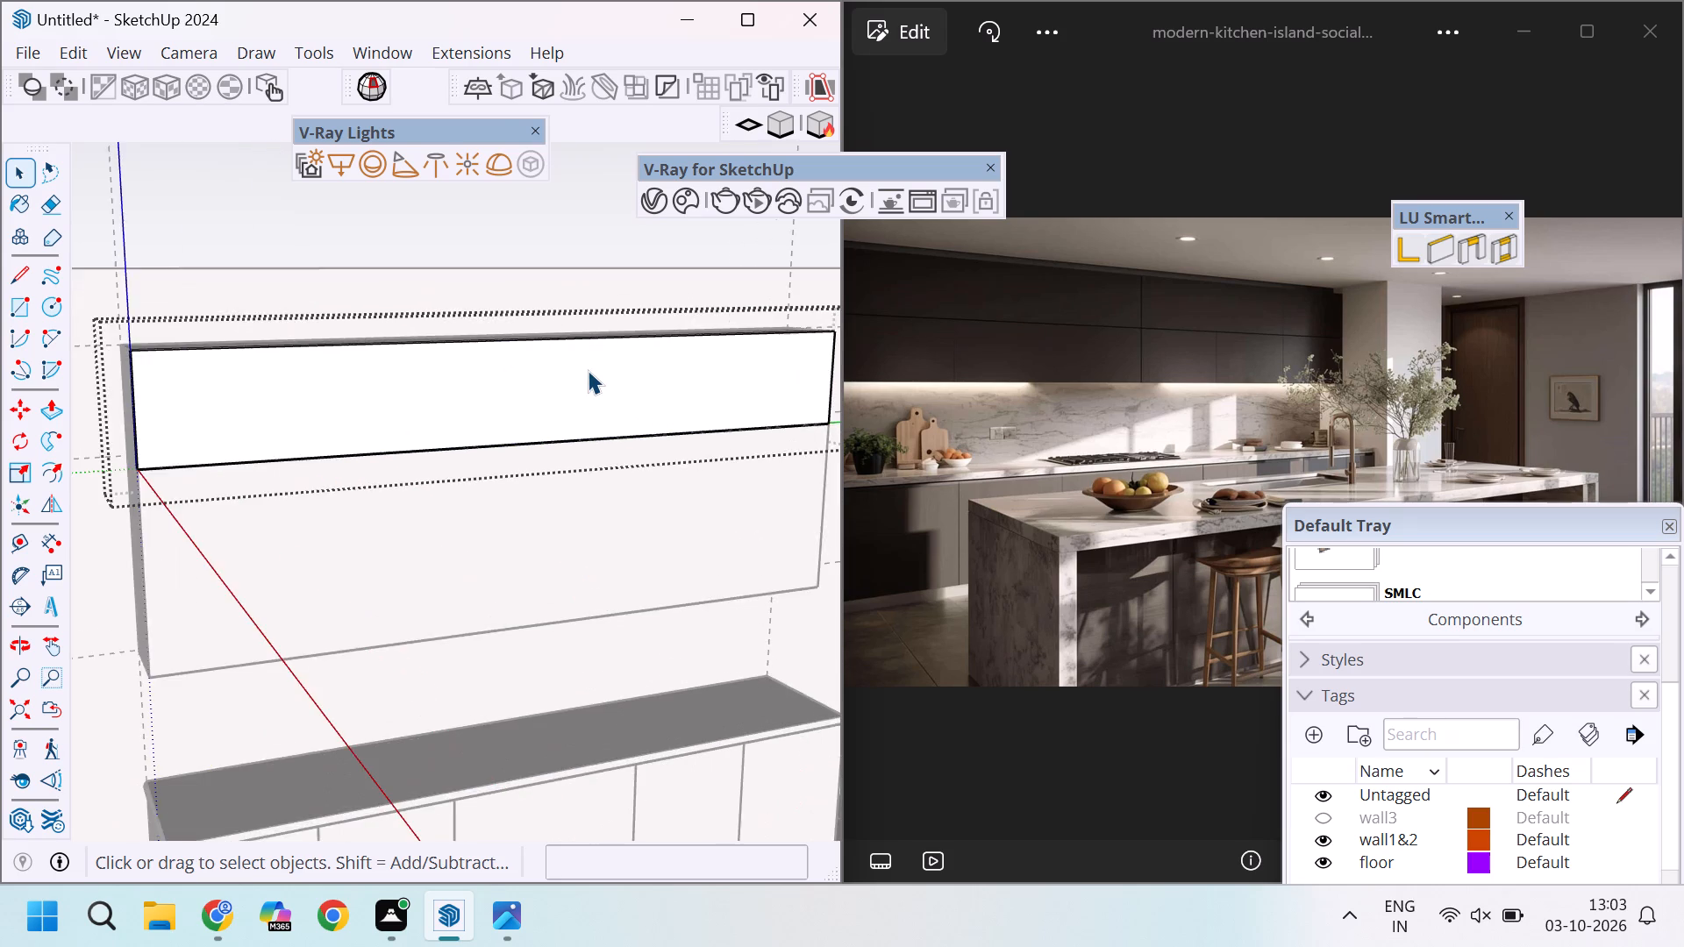
scroll(588, 370, down, 3)
key(l)
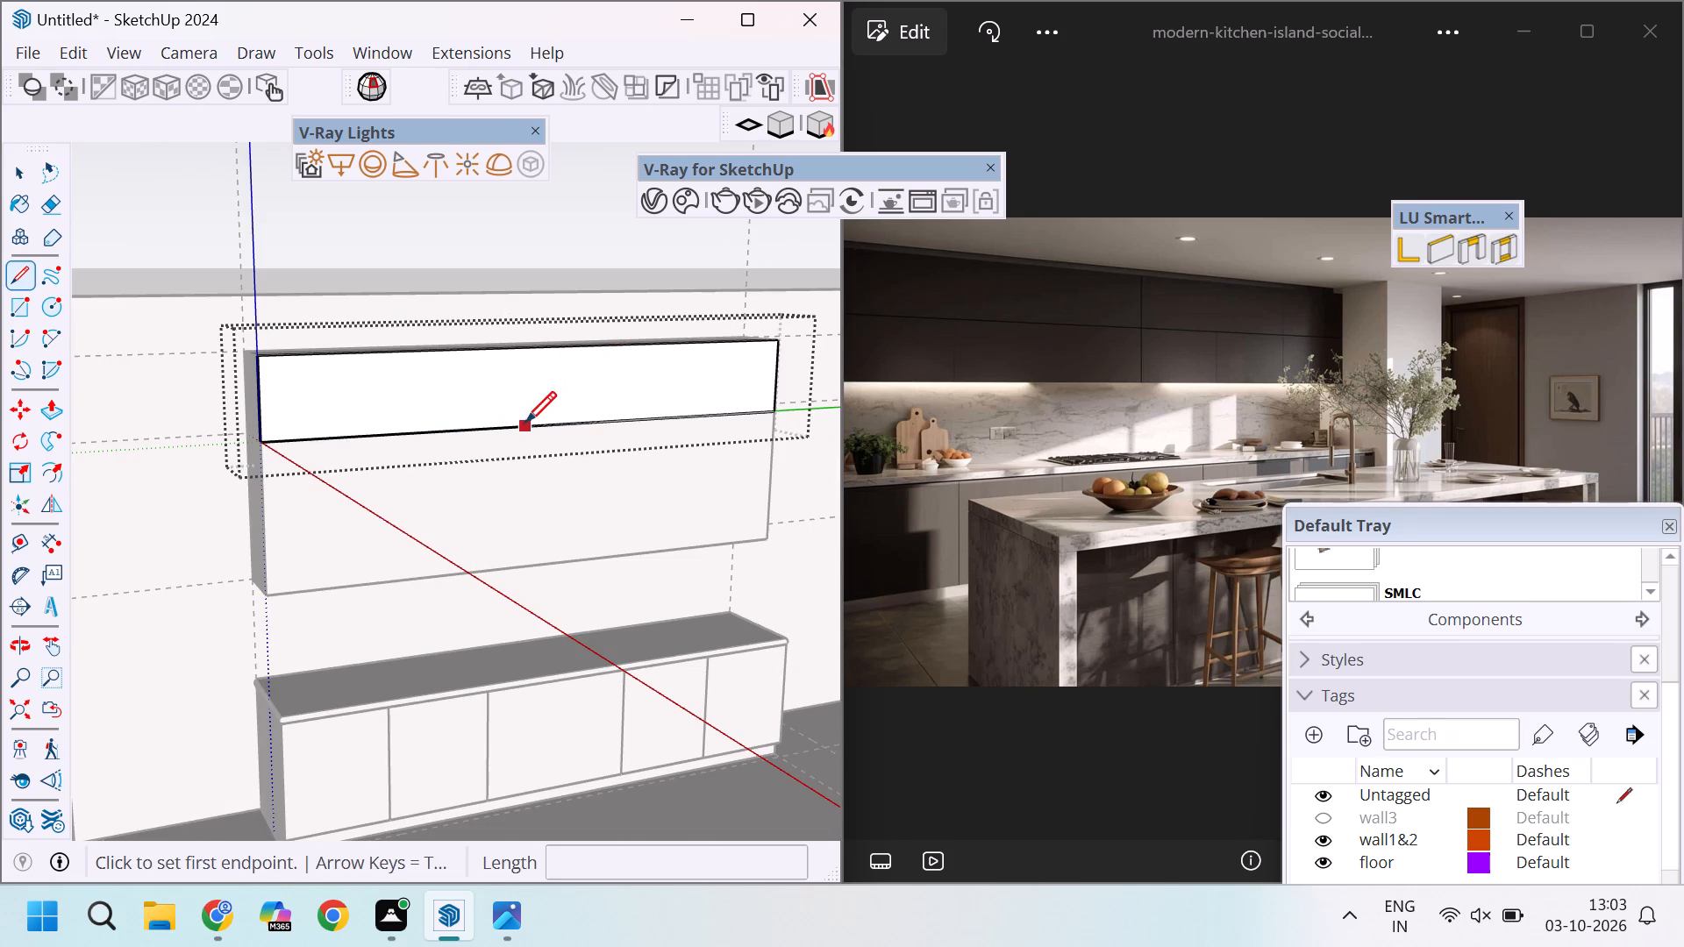
click(547, 421)
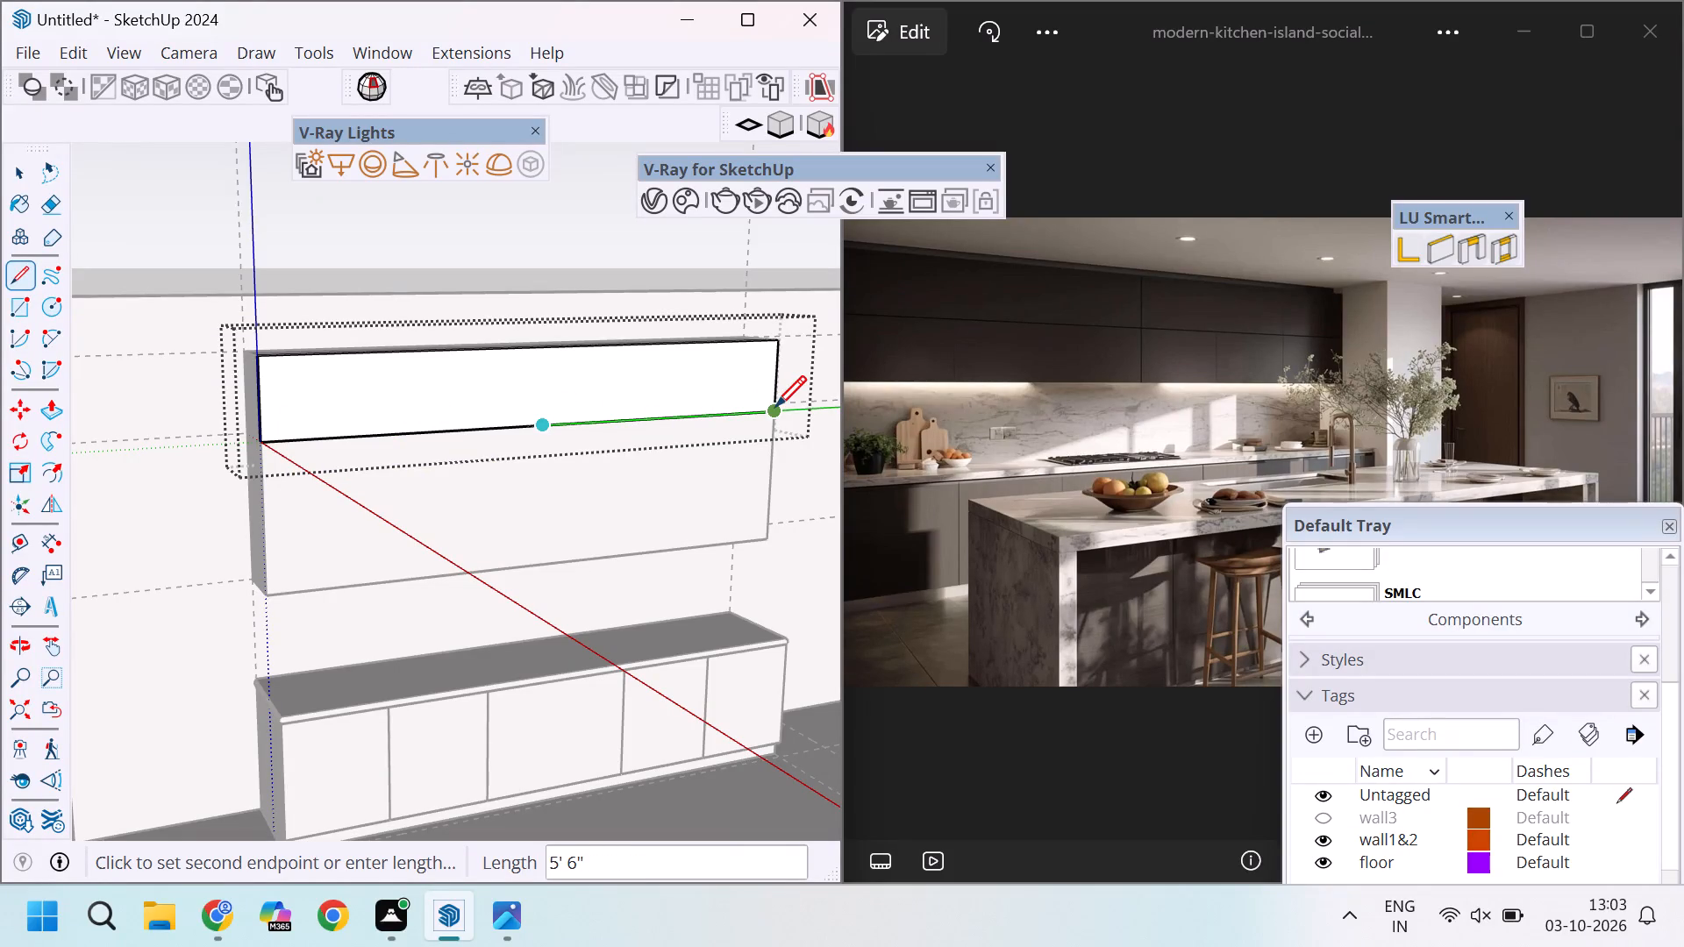
scroll(556, 381, up, 6)
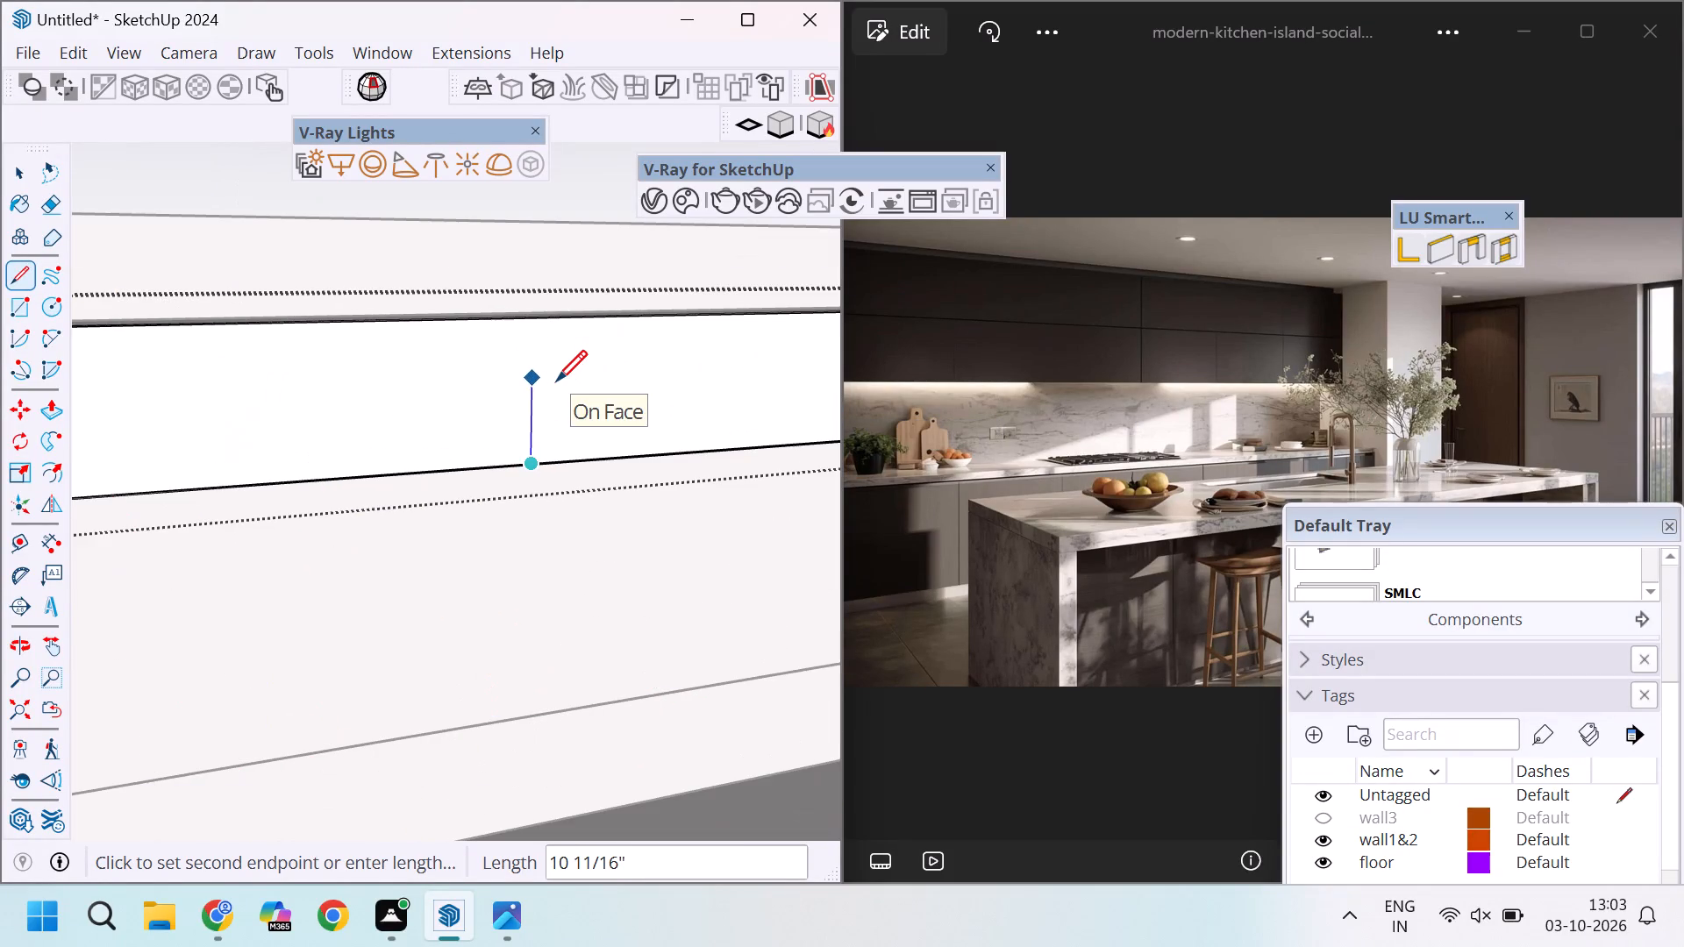
click(527, 320)
Copy the vertical centre line 2 mm to its left along the upper front panel to outline a narrow shutter gap.
scroll(527, 320, up, 4)
key(space)
scroll(529, 431, up, 1)
scroll(529, 431, down, 3)
scroll(529, 431, up, 8)
key(m)
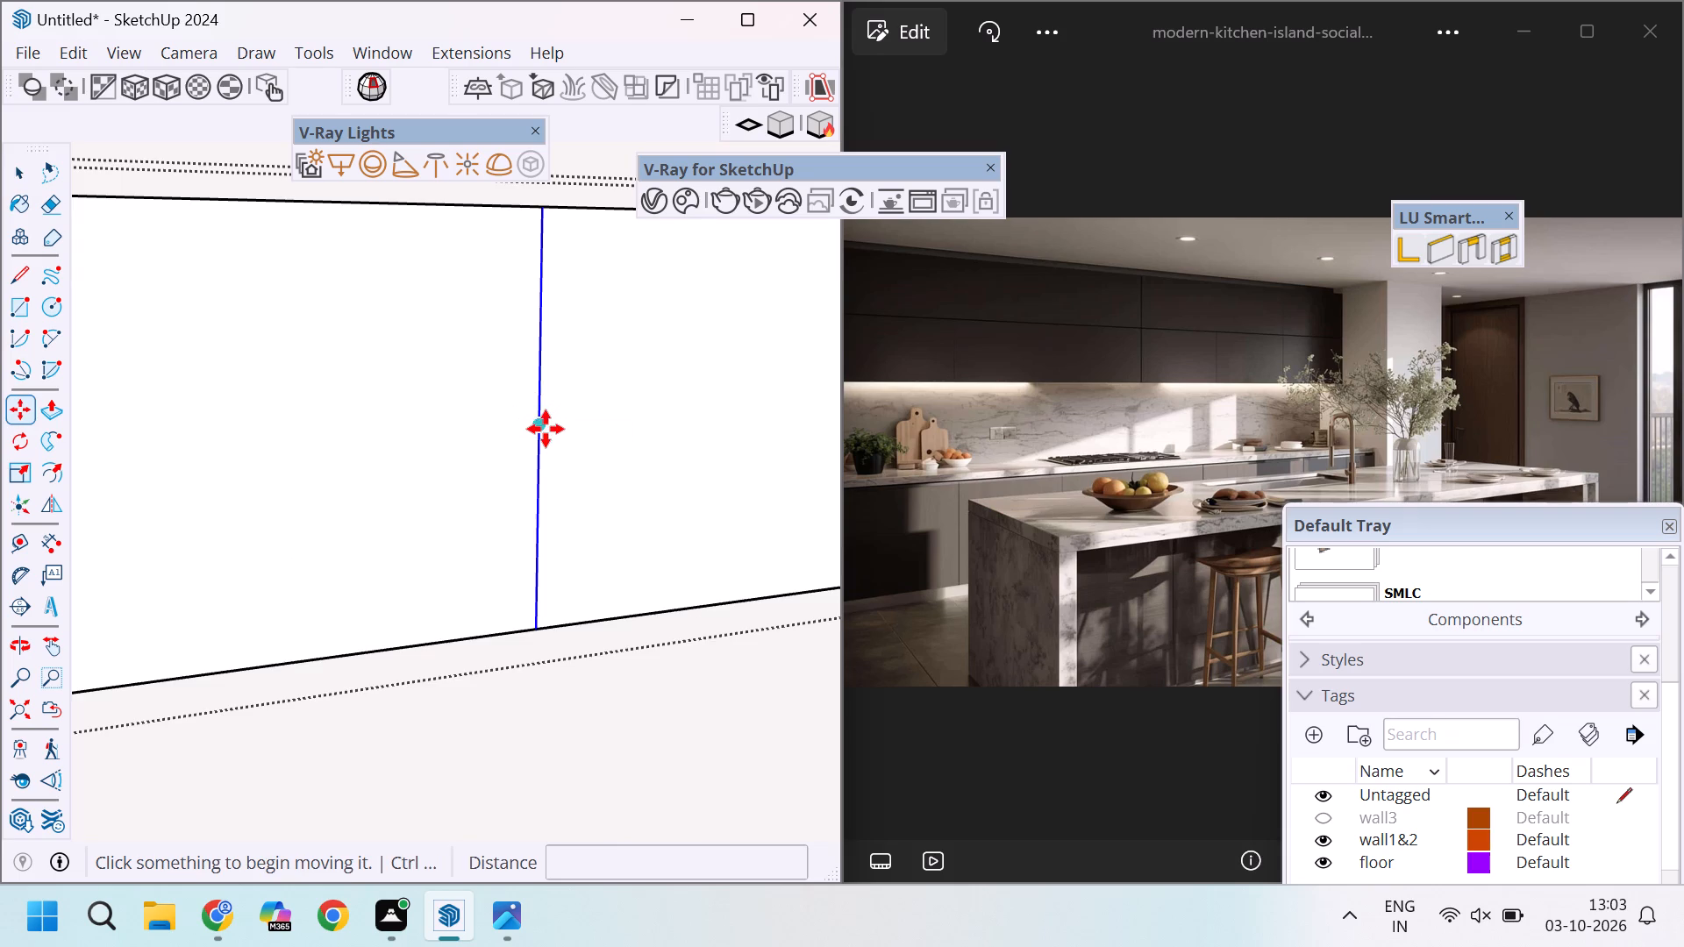
click(543, 431)
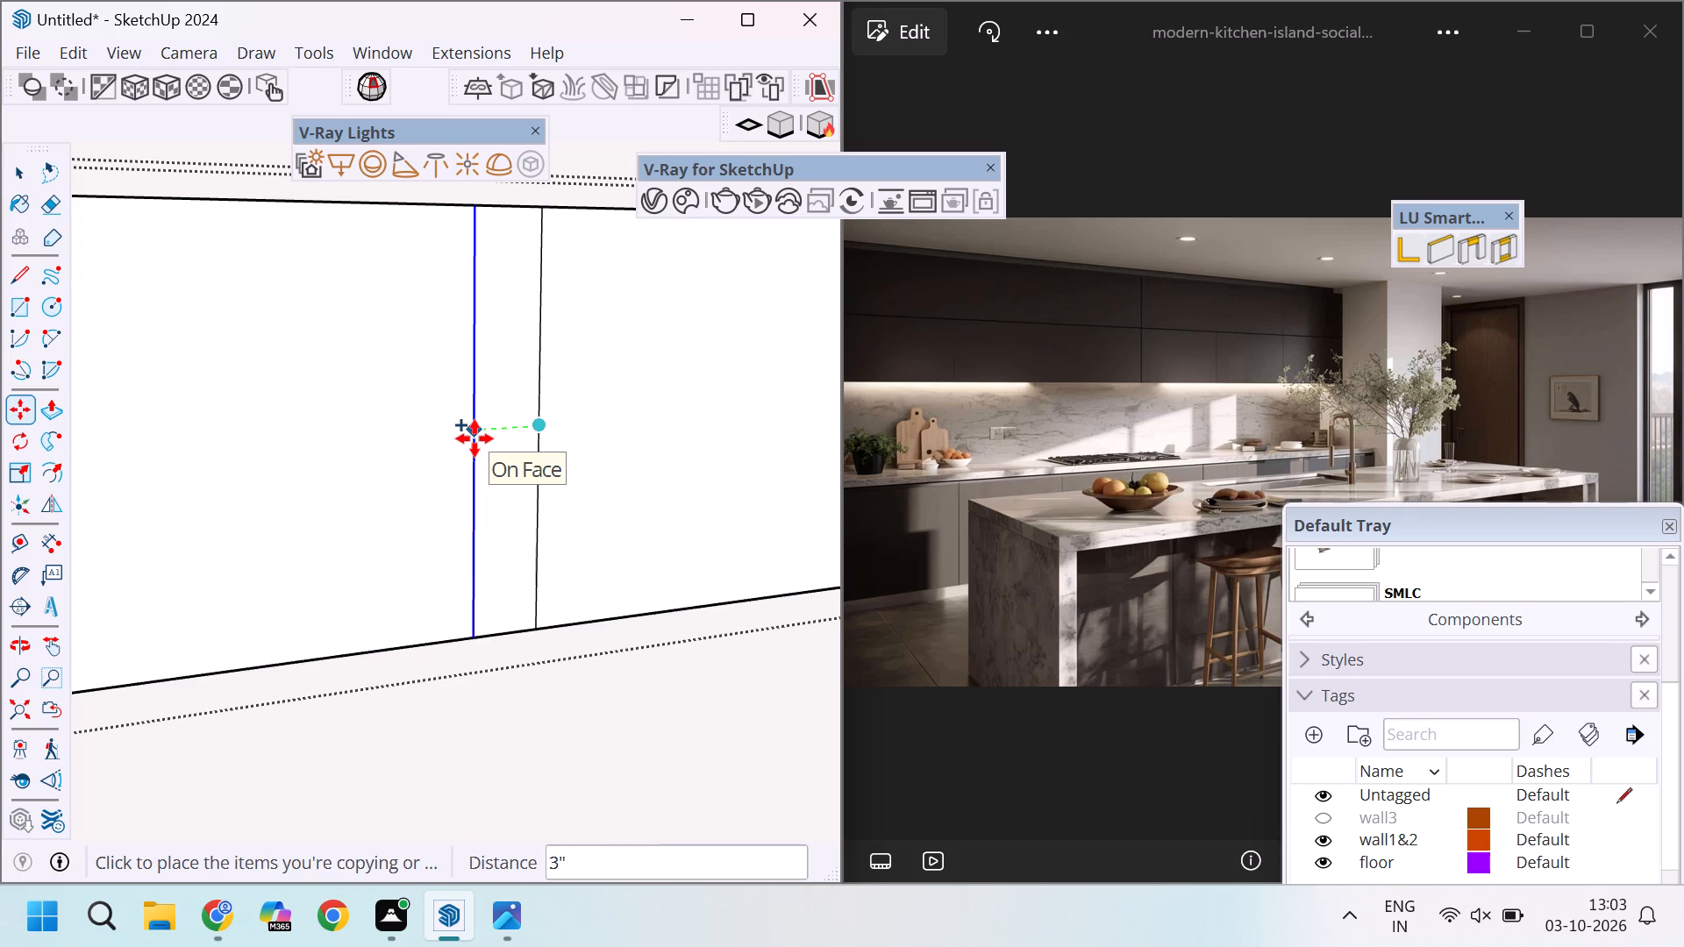
text(2mm)
key(Return)
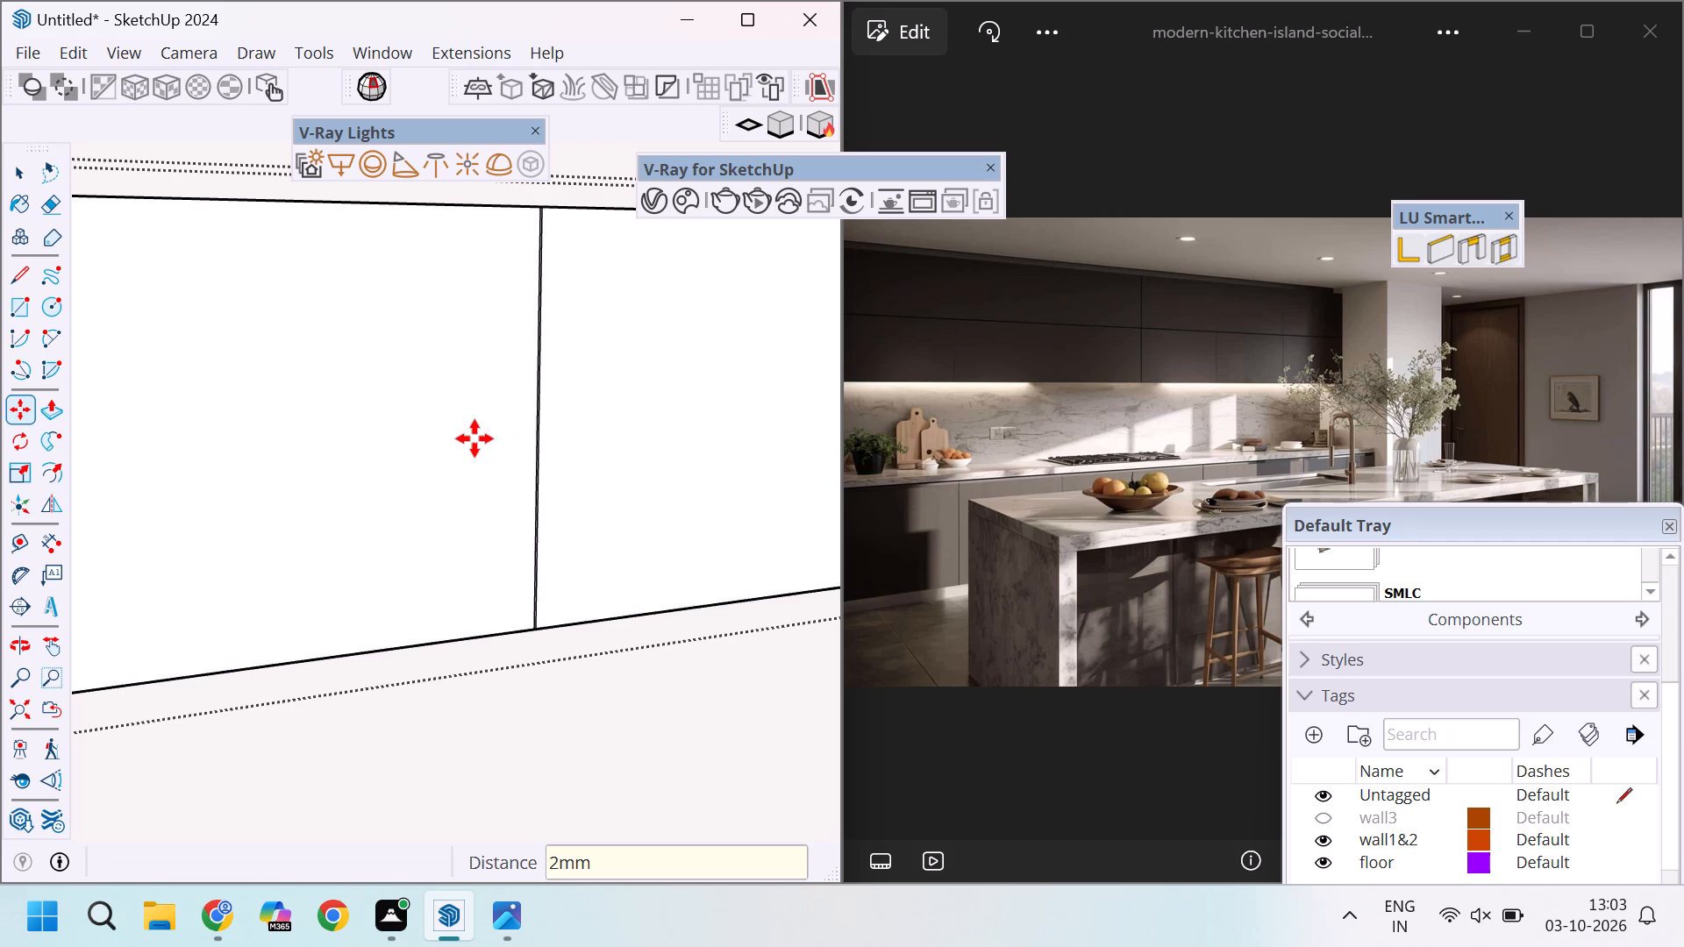
scroll(559, 442, up, 17)
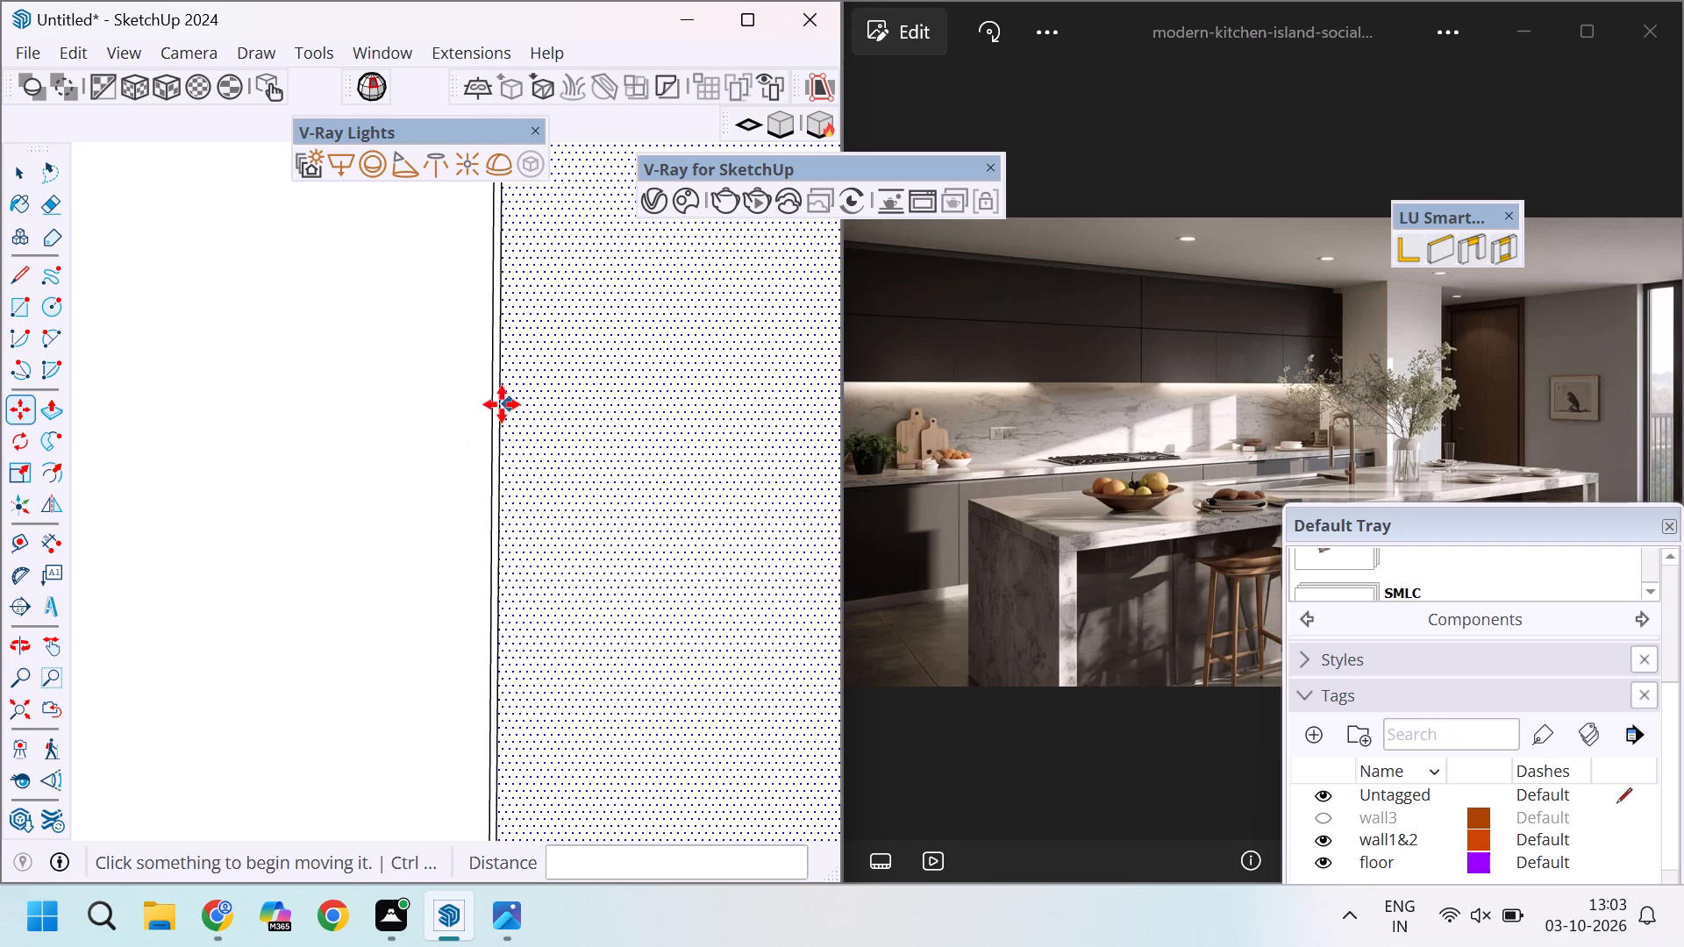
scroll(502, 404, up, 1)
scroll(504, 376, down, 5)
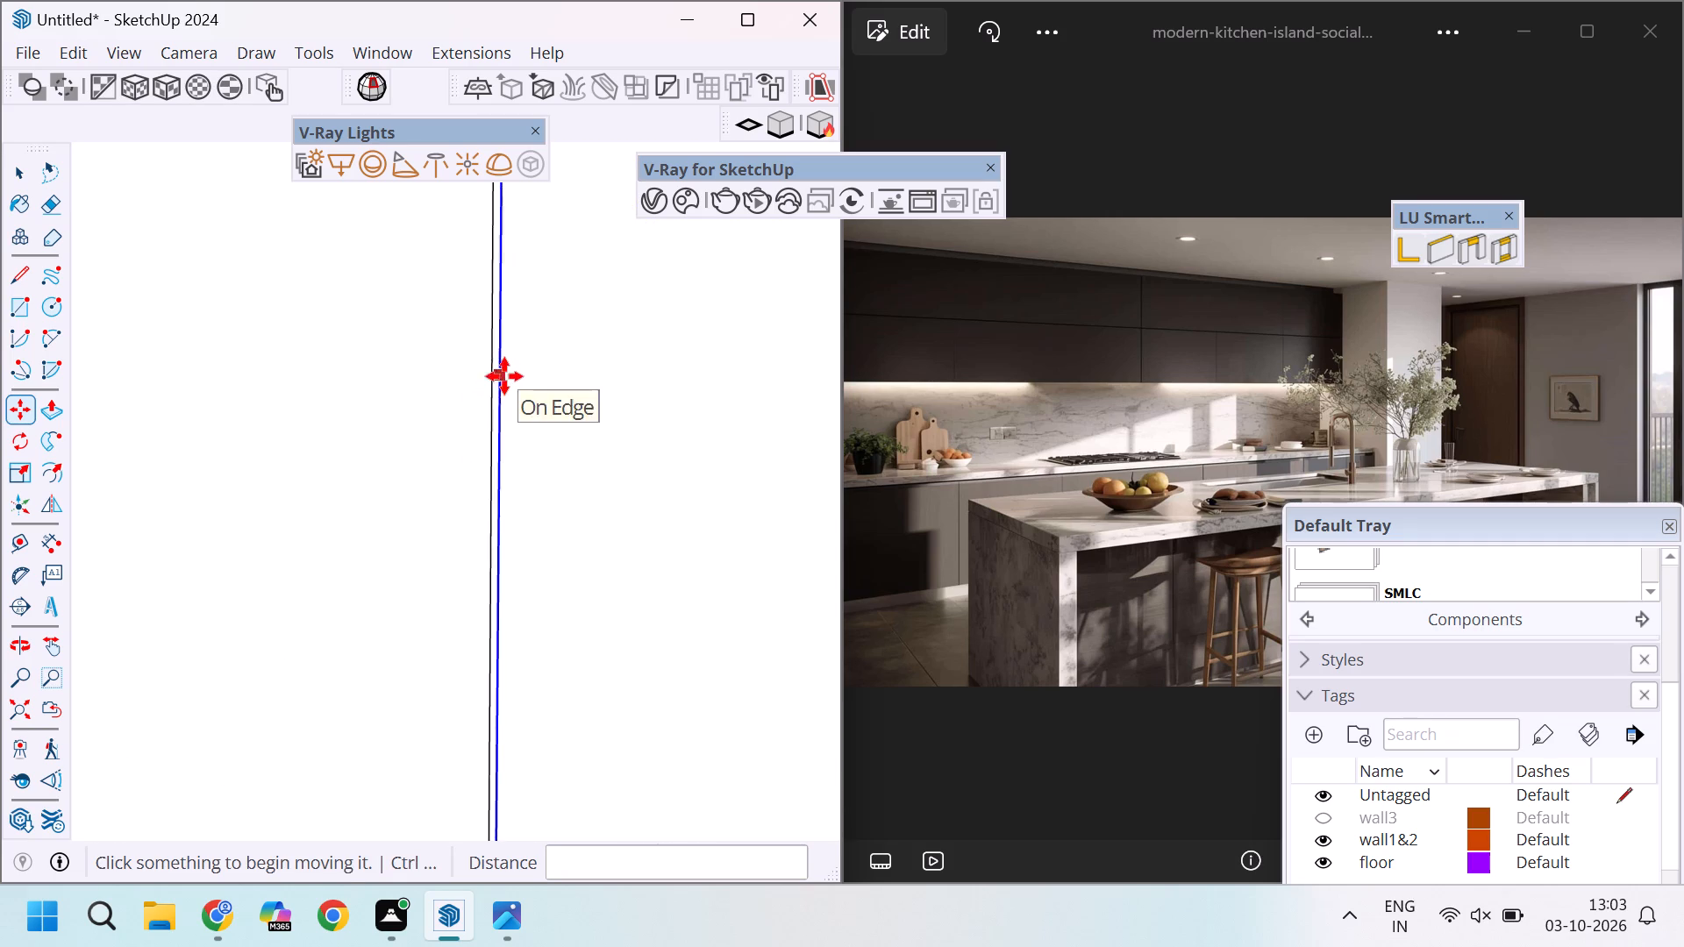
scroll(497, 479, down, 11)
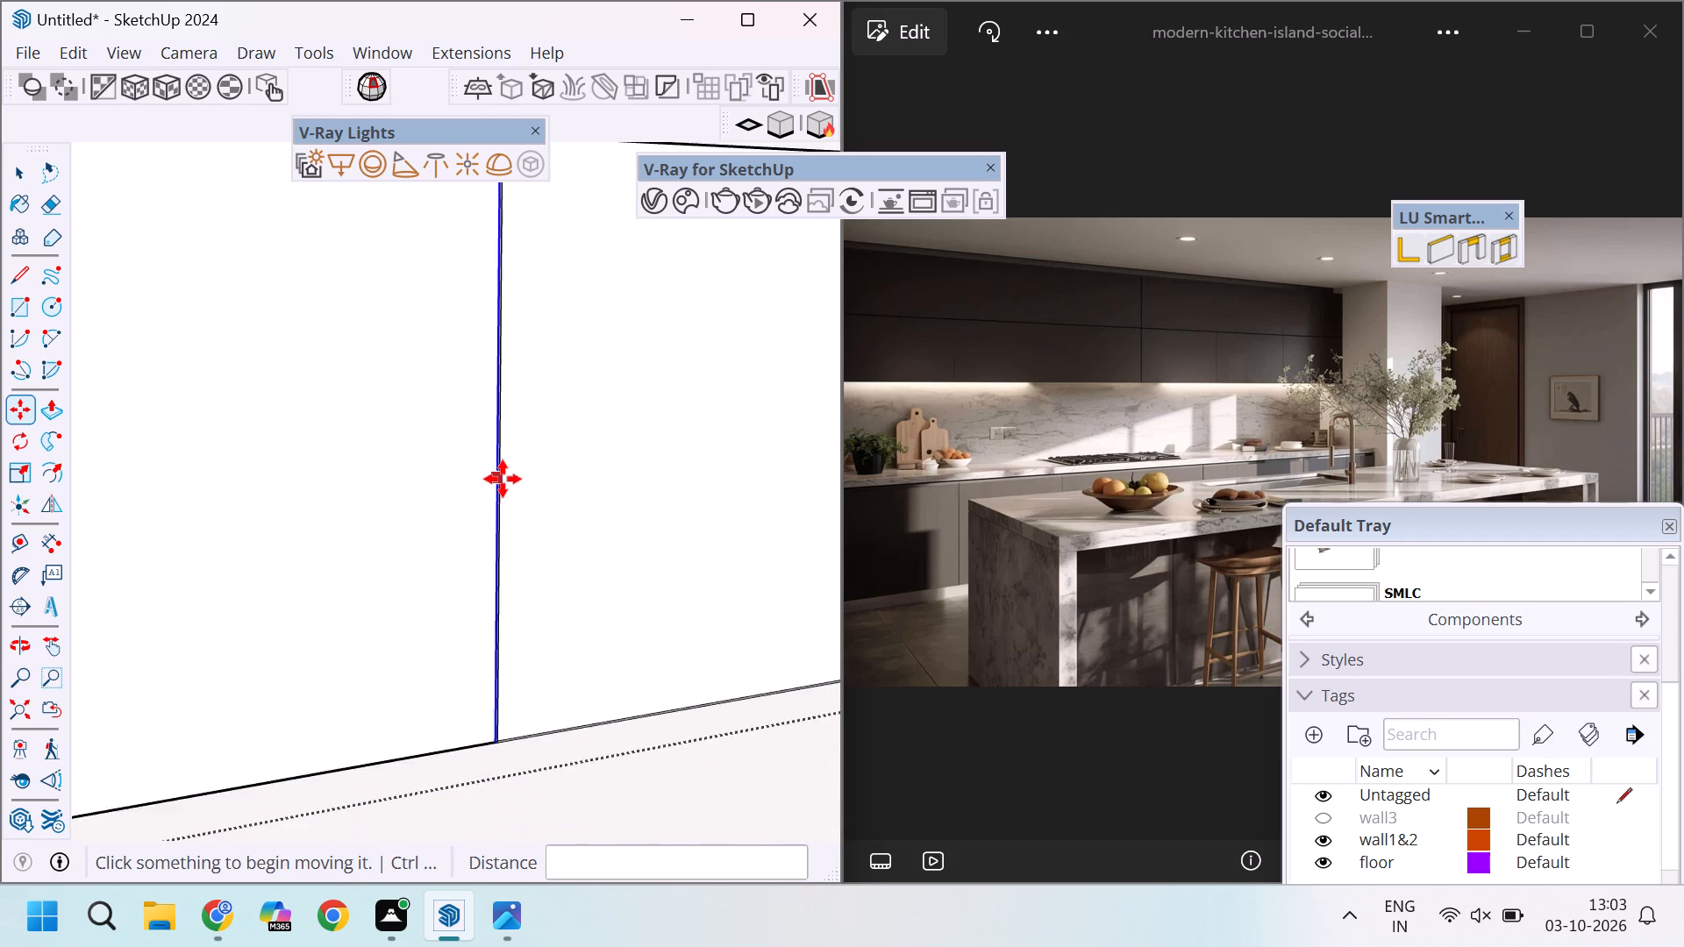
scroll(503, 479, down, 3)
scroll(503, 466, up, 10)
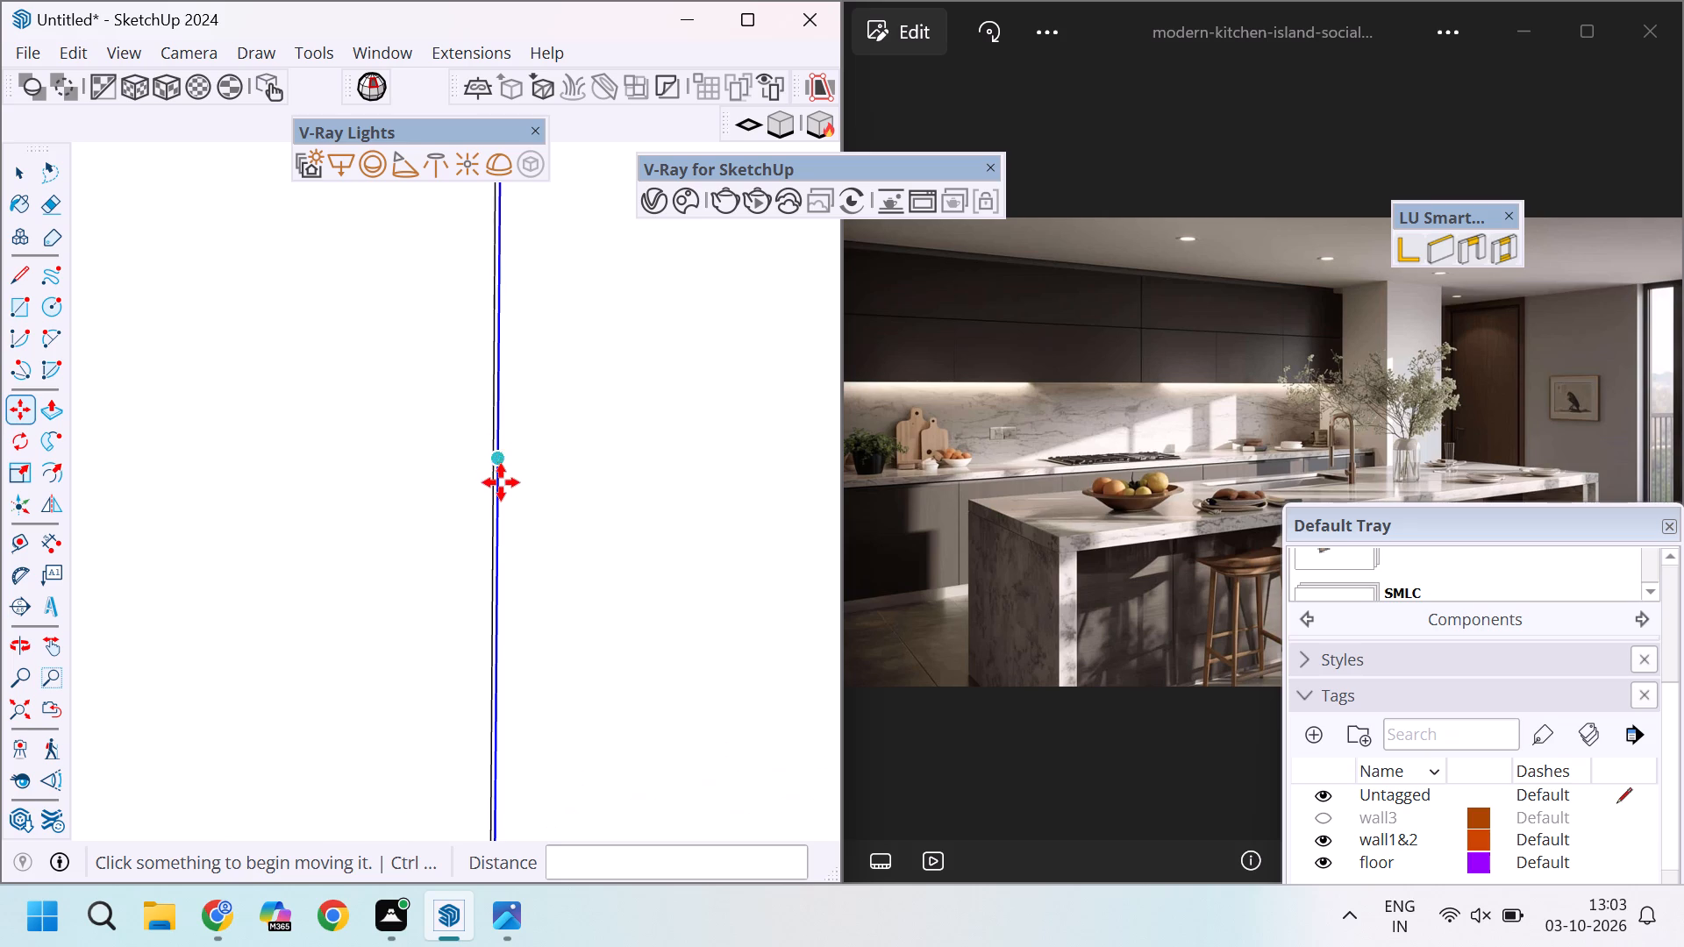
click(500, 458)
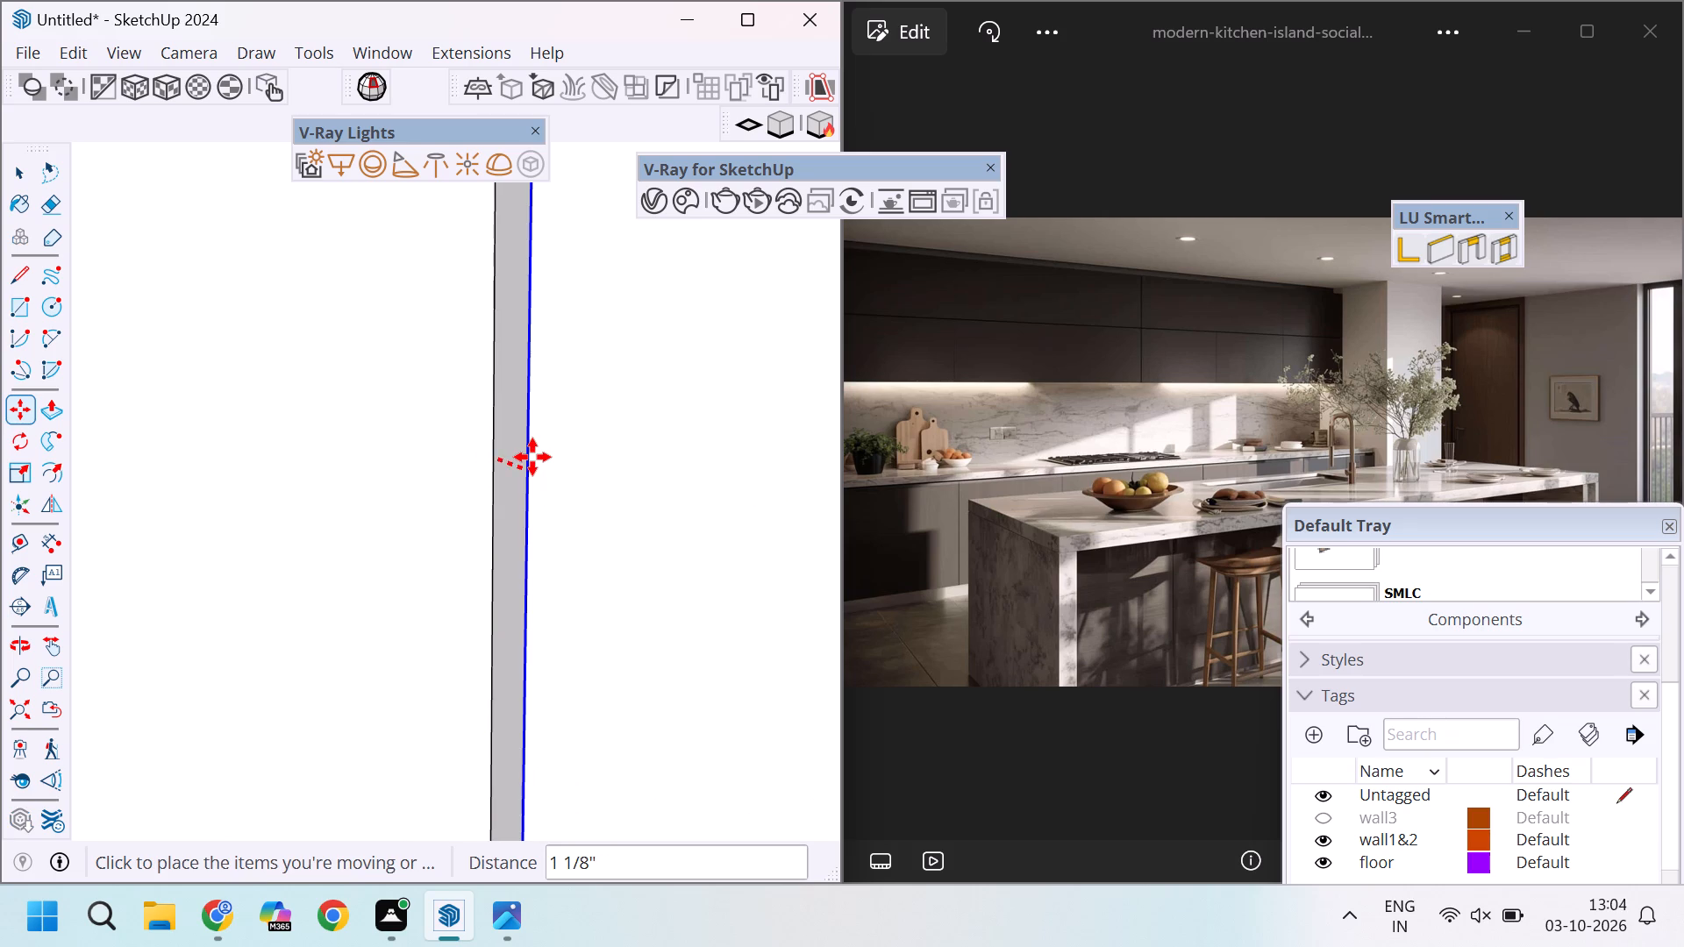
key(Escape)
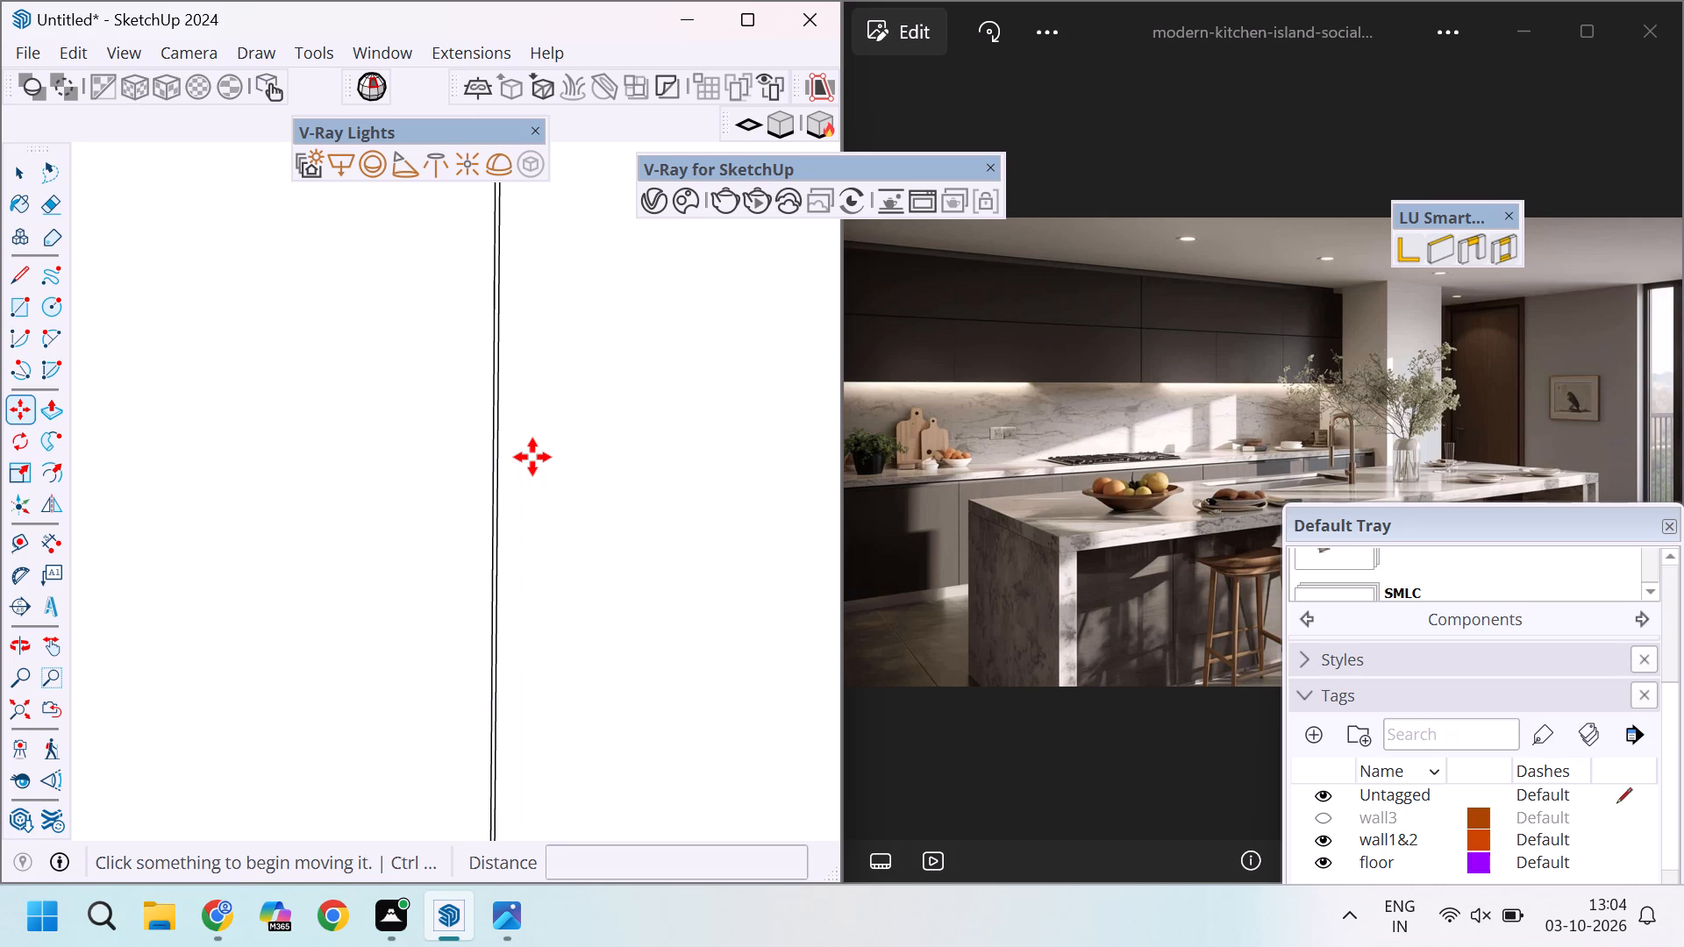
Copy the vertical centre line 2 mm to its right along the upper front panel.
scroll(517, 452, up, 4)
scroll(512, 440, down, 3)
key(space)
scroll(489, 437, up, 6)
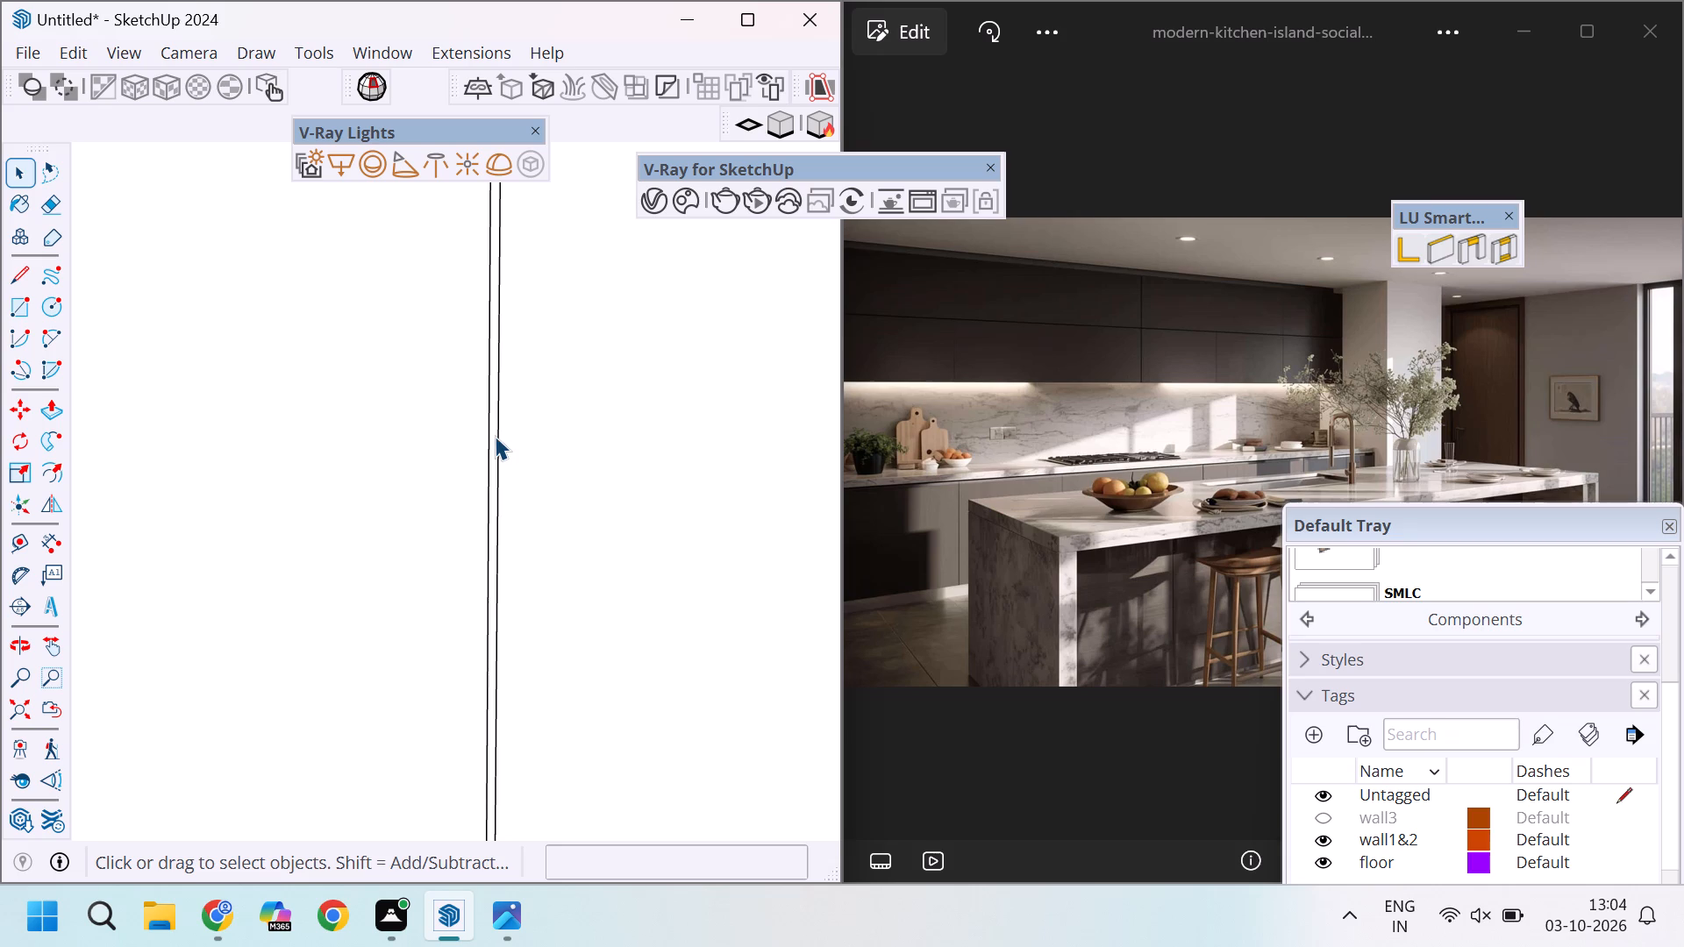
click(499, 436)
scroll(503, 436, up, 1)
scroll(503, 436, down, 4)
key(m)
scroll(503, 438, down, 4)
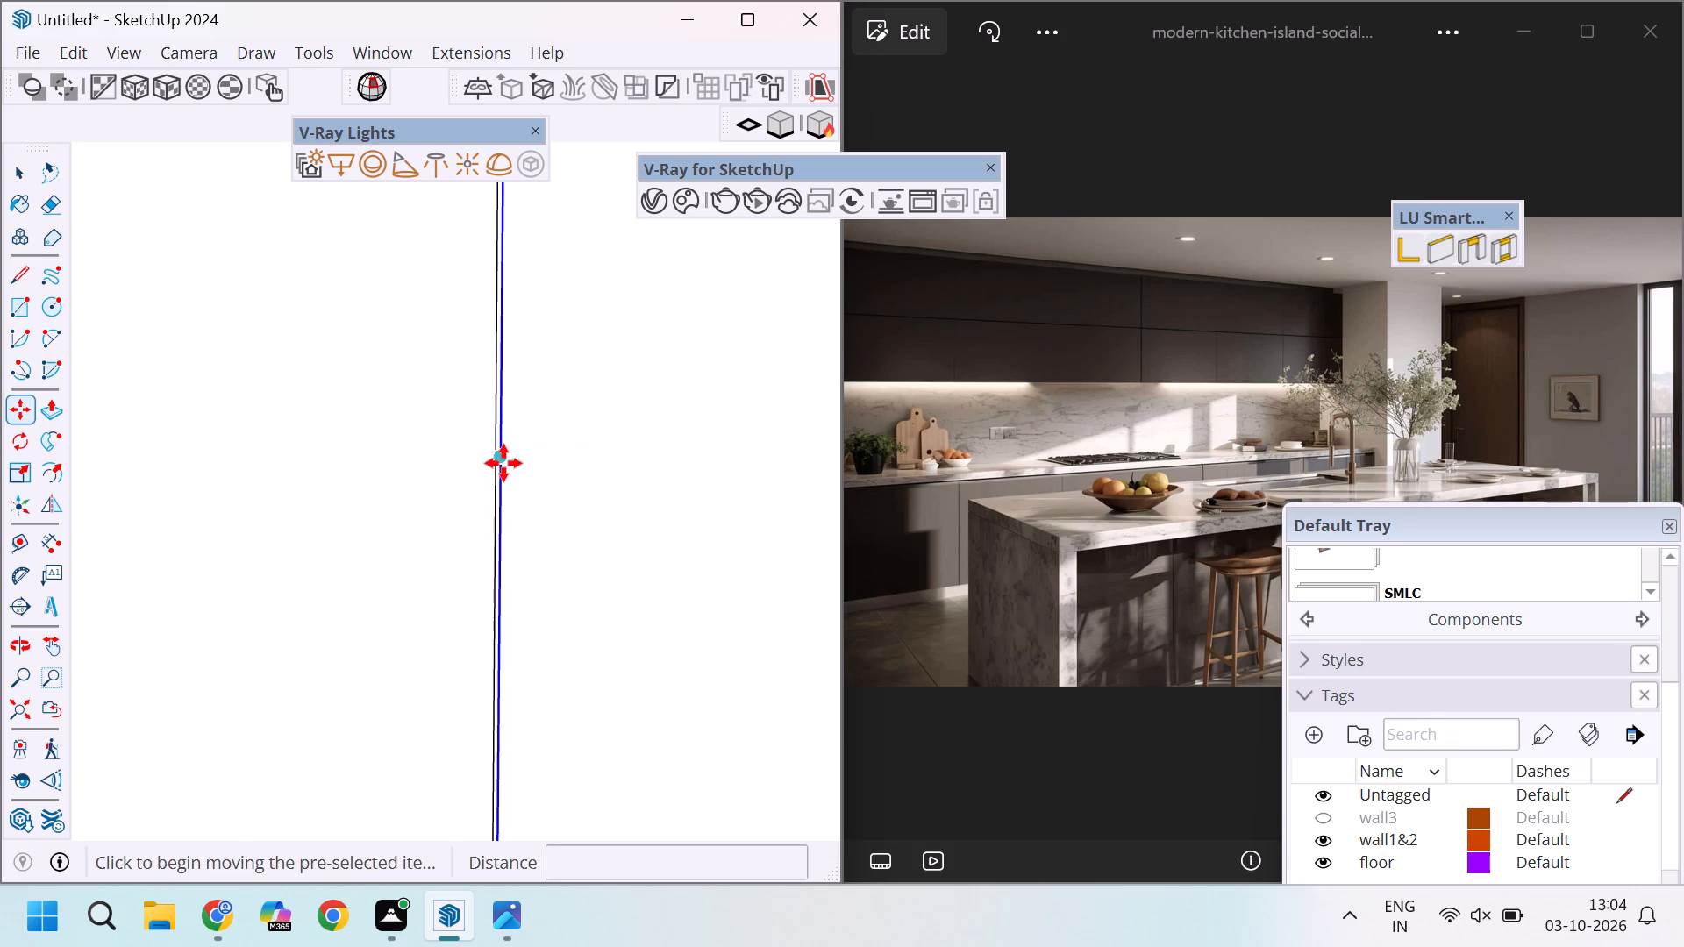
click(502, 461)
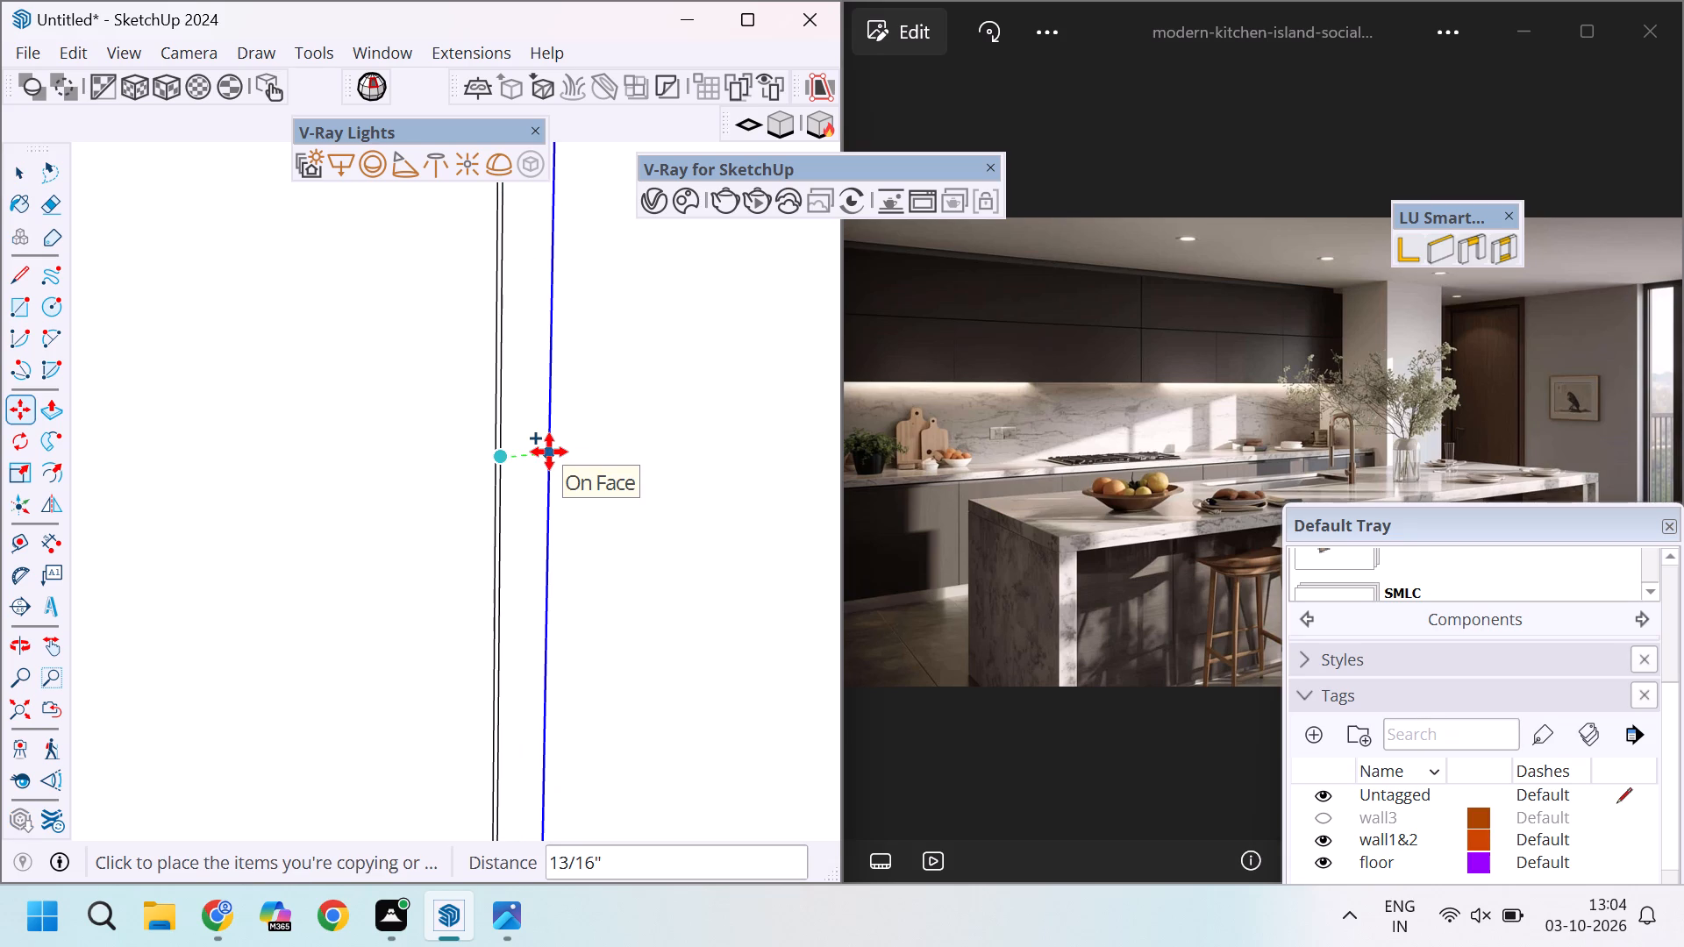
text(2mm)
key(Return)
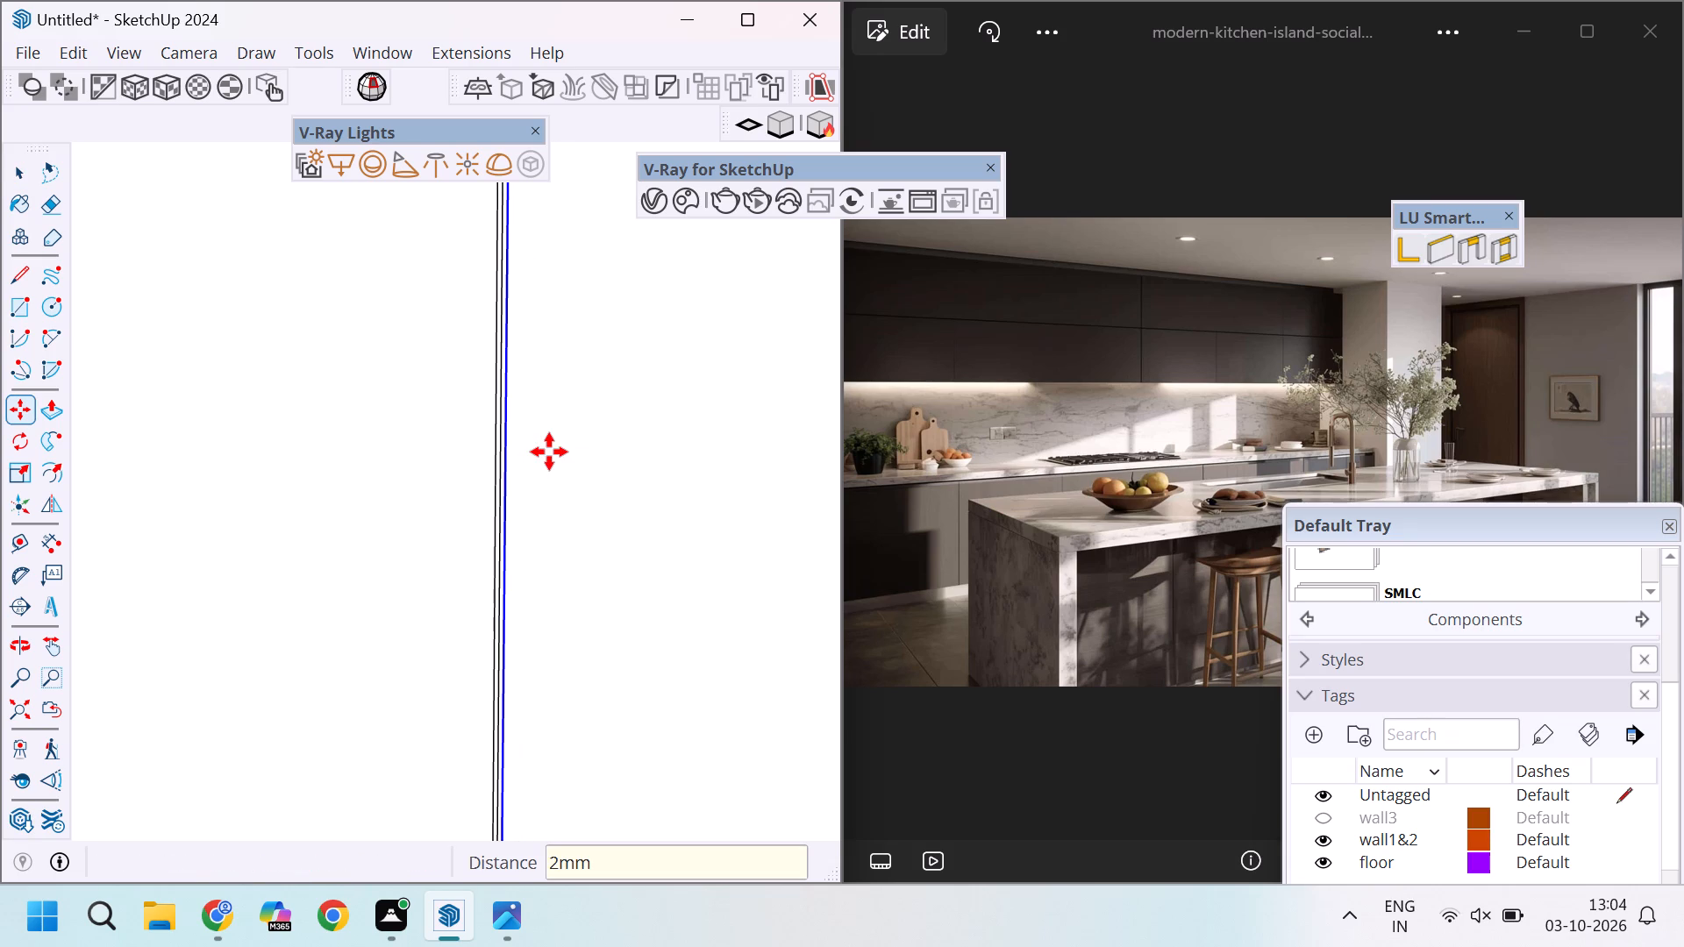
Delete the original centre line between the two offset lines on the upper front panel.
key(space)
scroll(503, 448, up, 10)
click(517, 431)
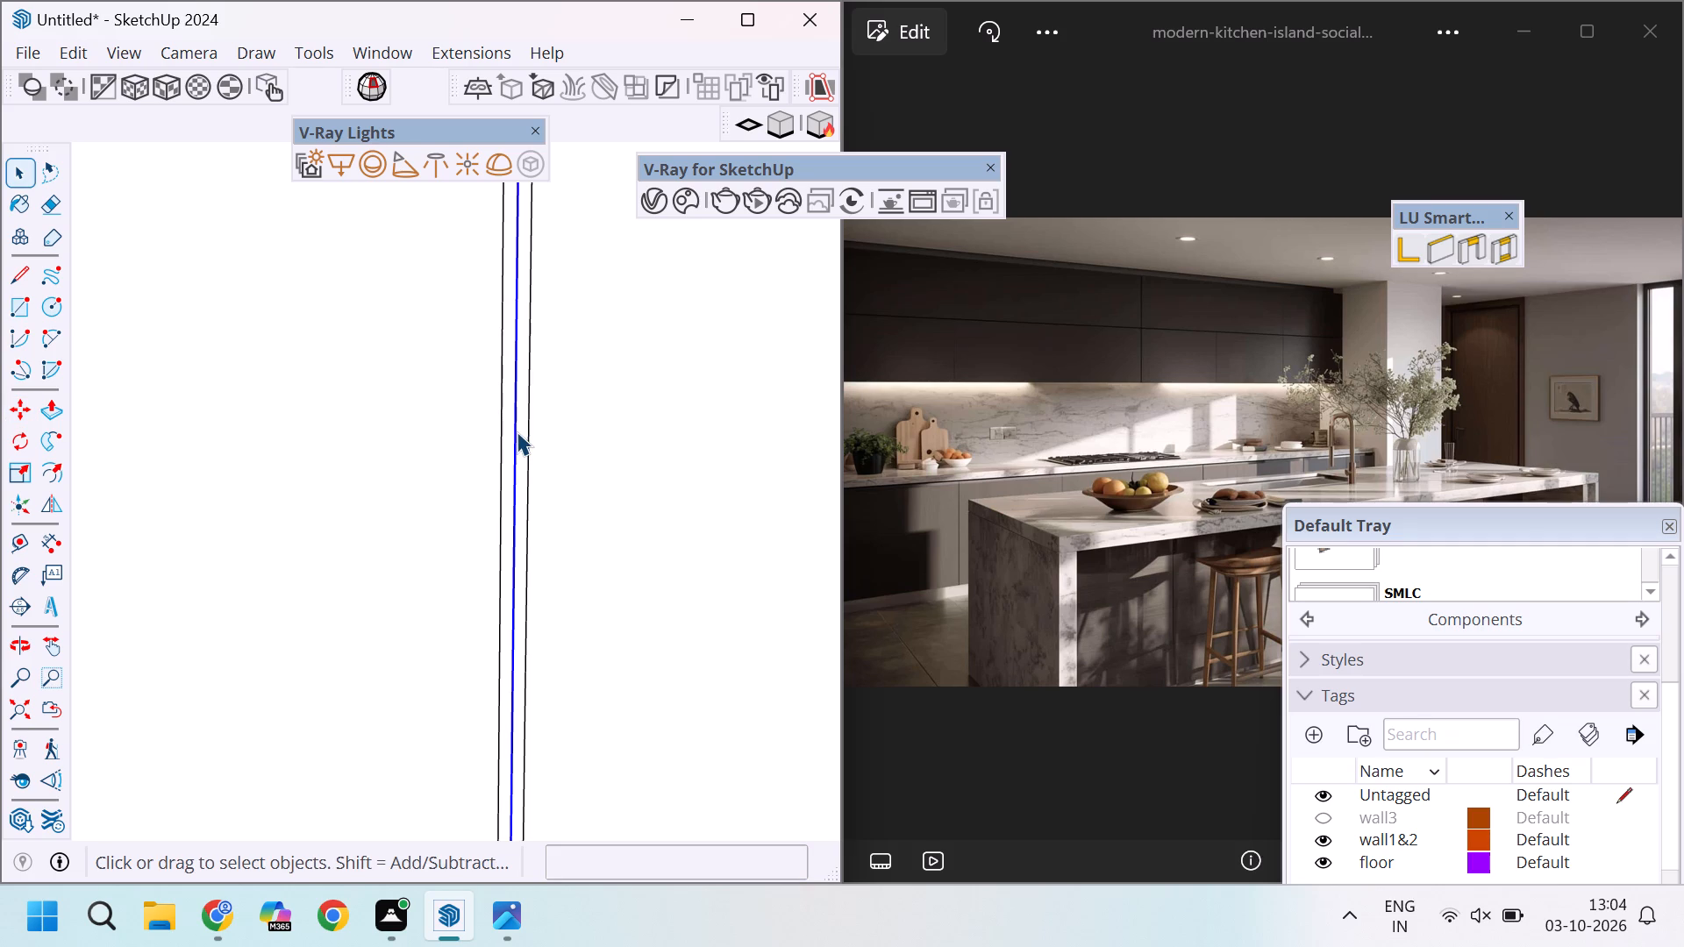
key(Delete)
Push the narrow strip between the two vertical lines 1" inward to cut the shutter gap, and leave the panel group.
scroll(517, 431, down, 3)
scroll(517, 431, up, 3)
key(p)
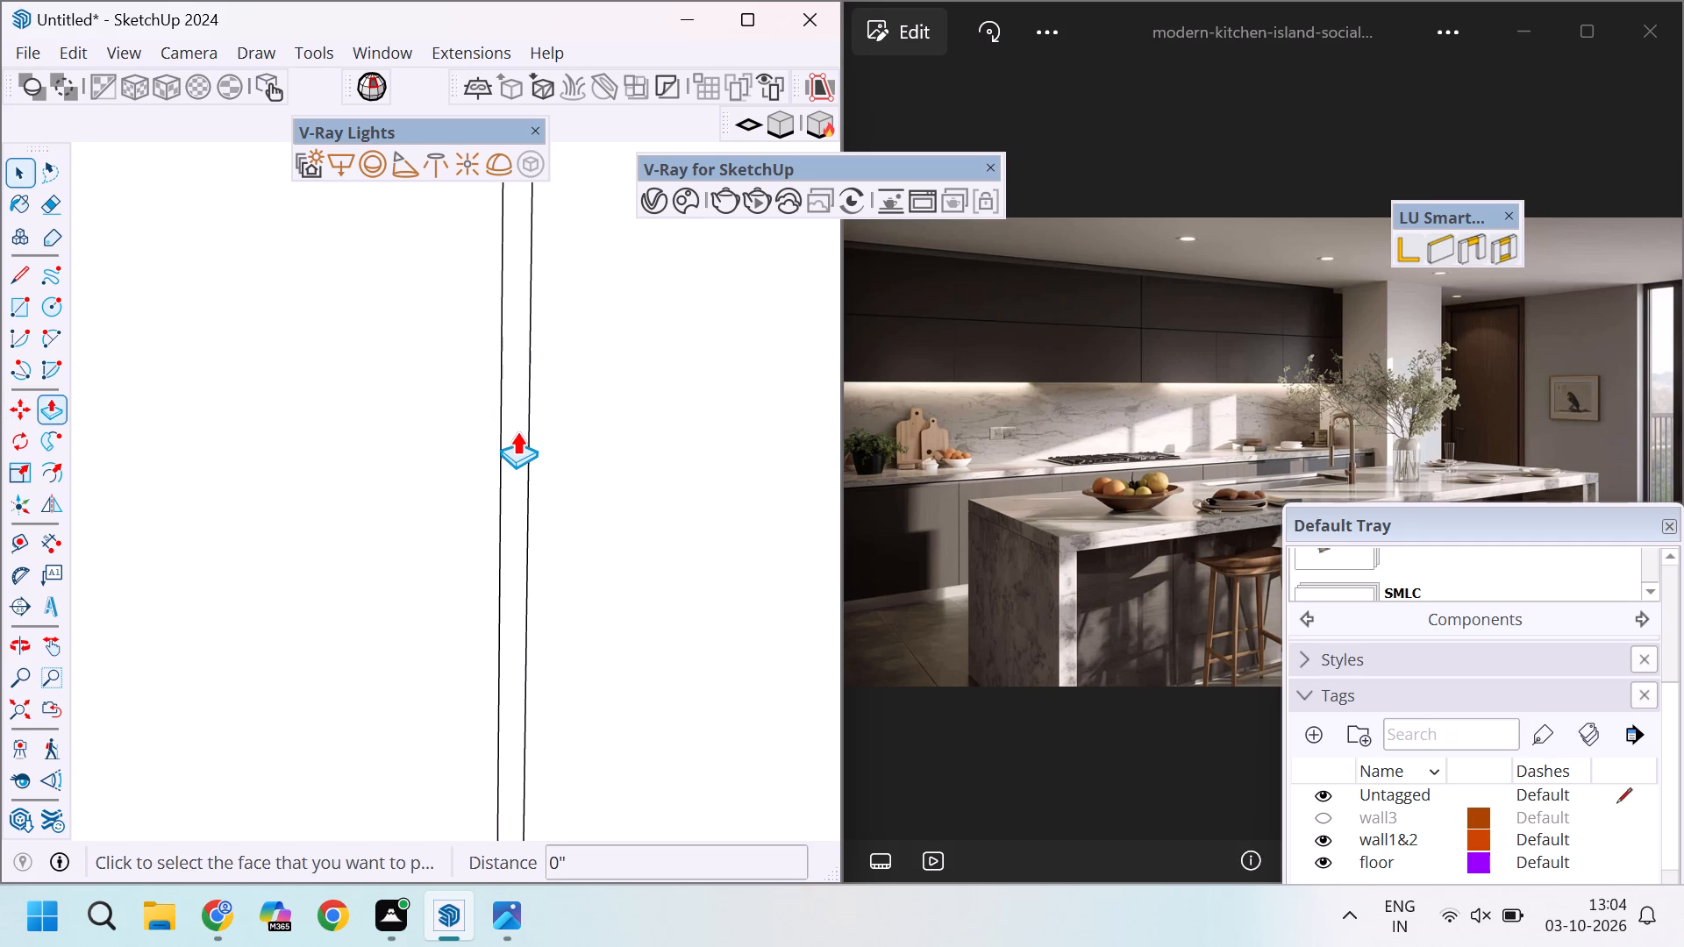
click(511, 417)
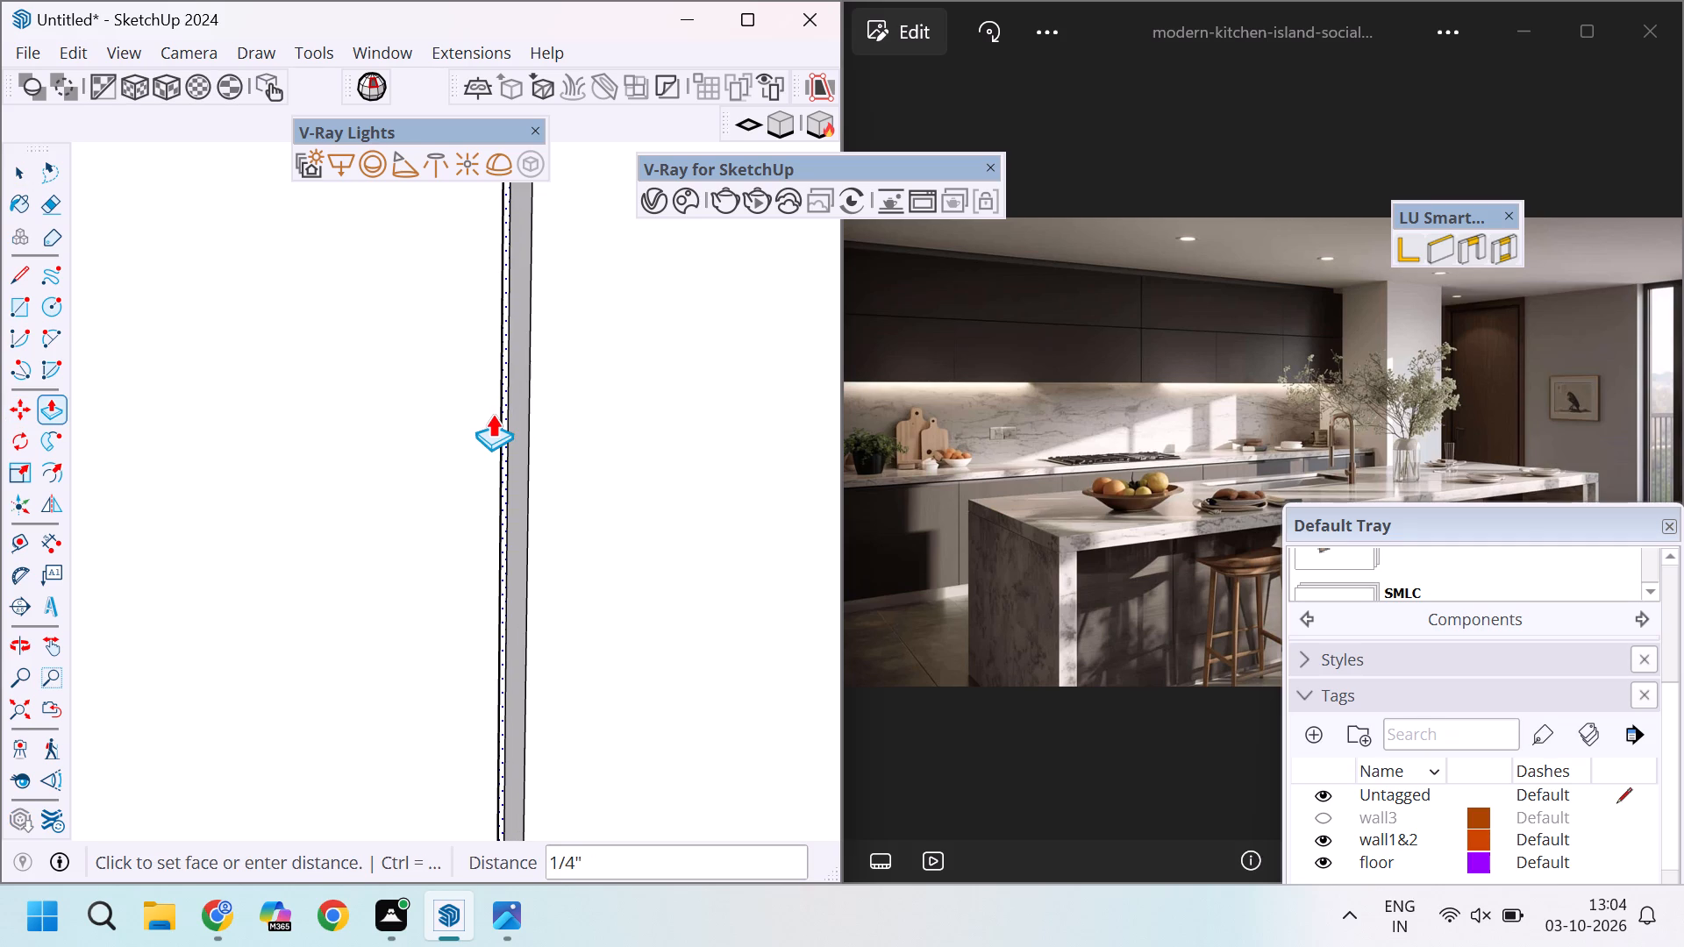
key(1)
key(Return)
key(space)
scroll(492, 414, down, 5)
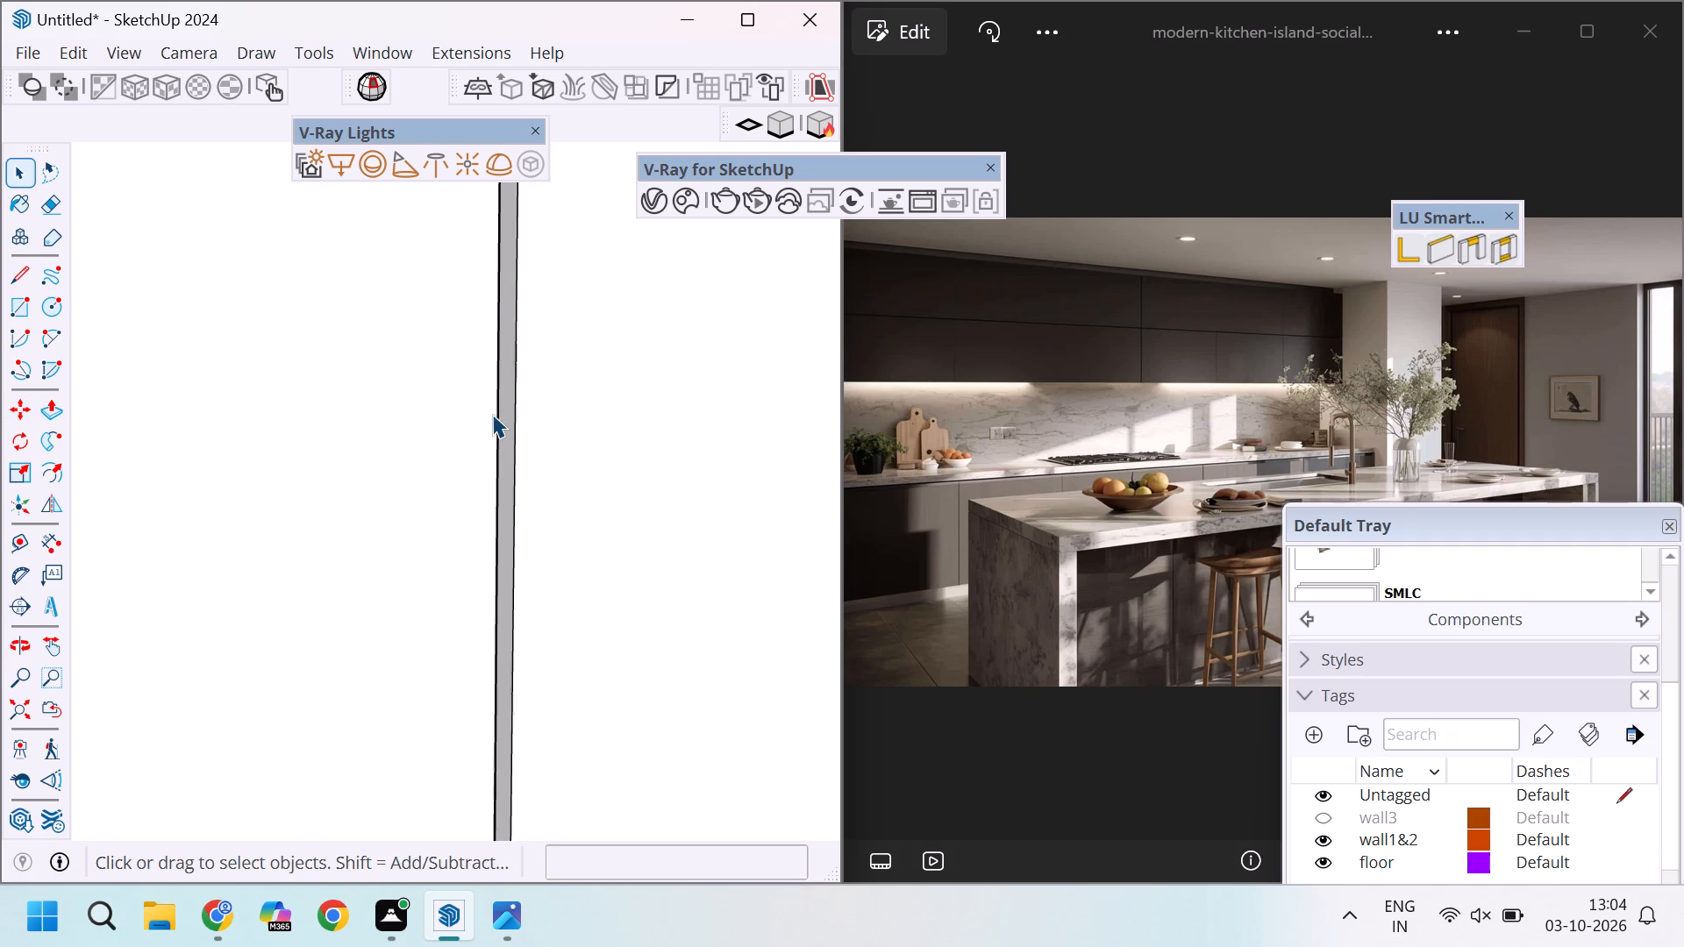
scroll(492, 414, down, 20)
scroll(492, 414, down, 12)
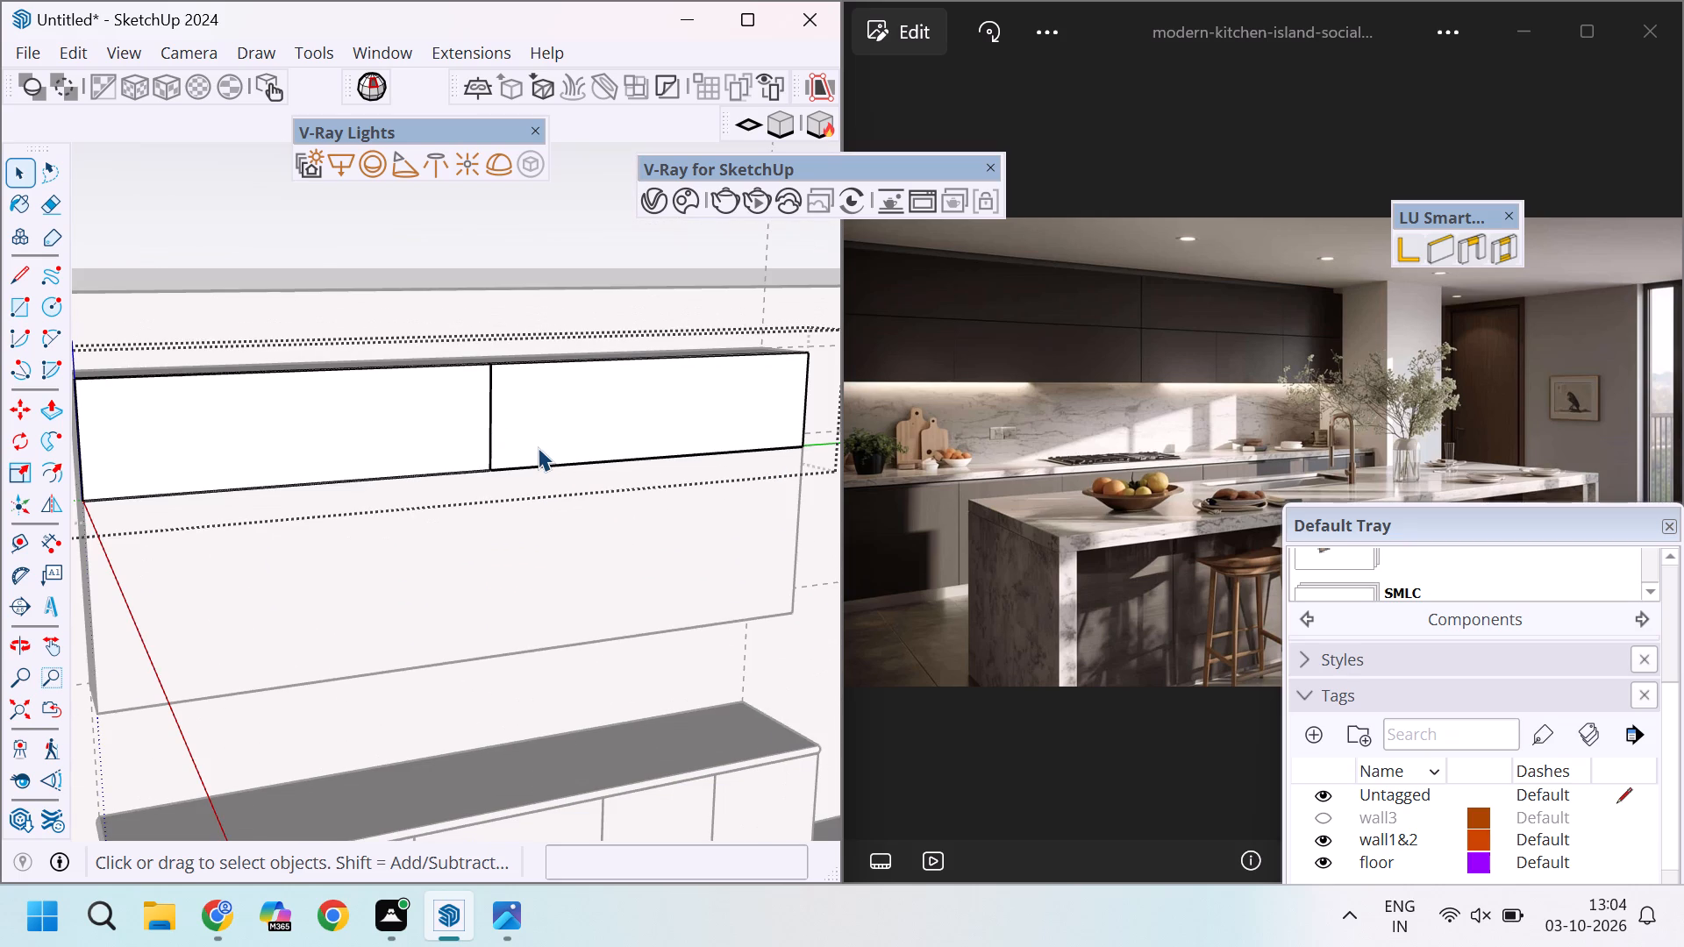
click(516, 244)
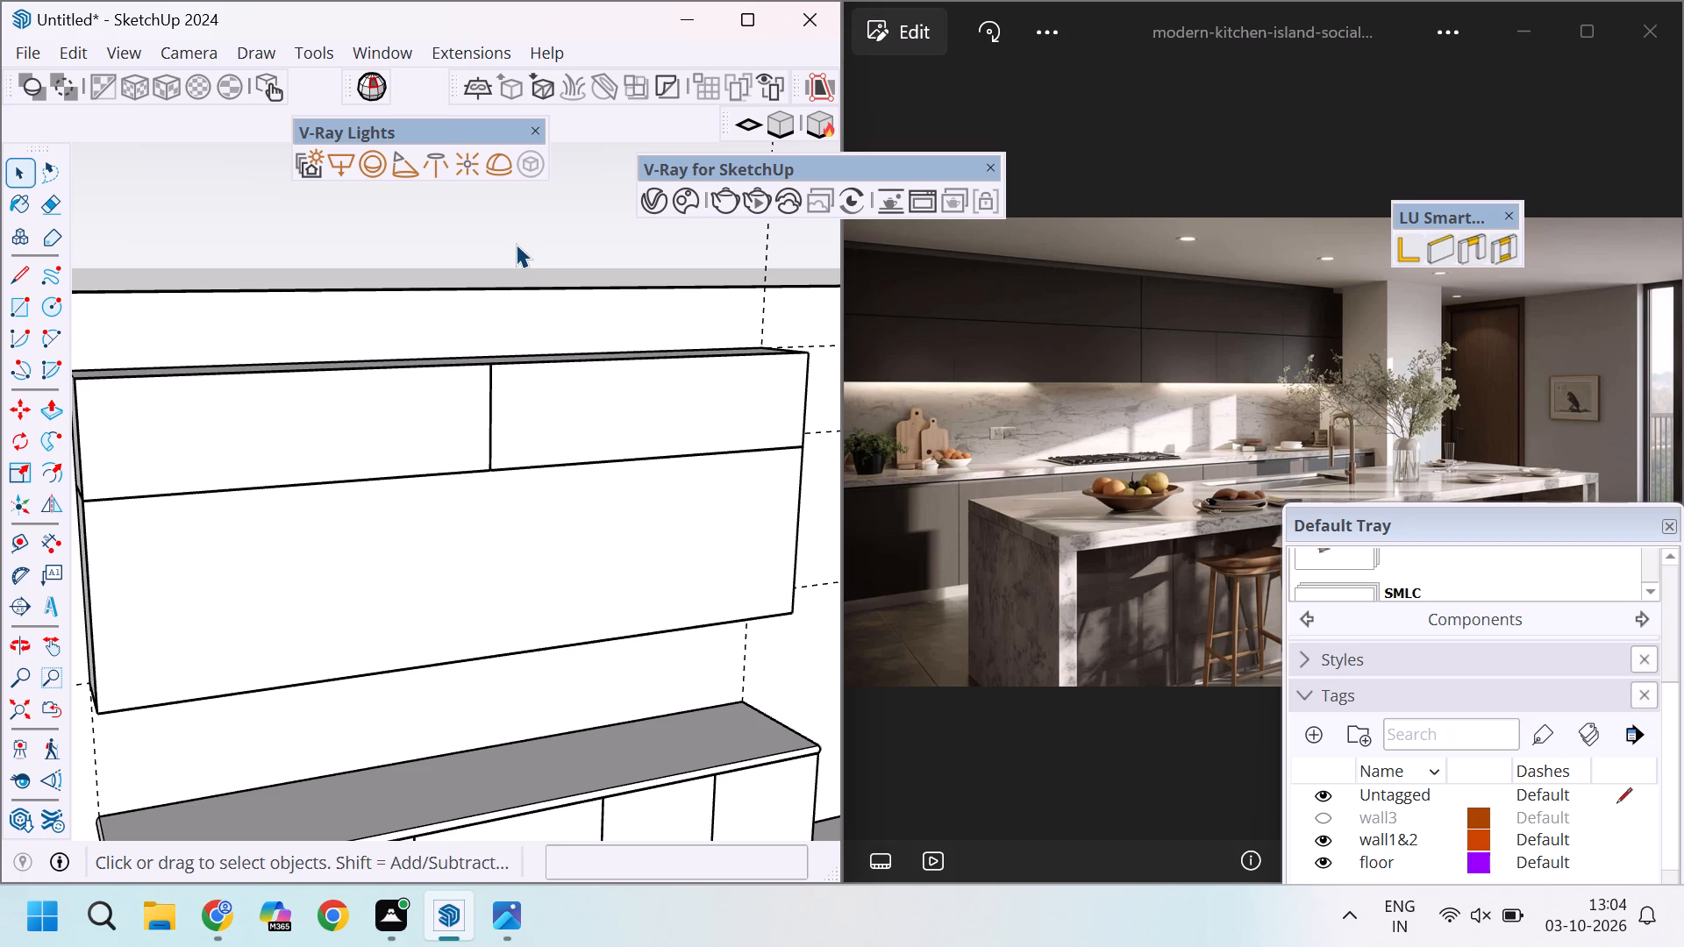
Examine the vertical gap in the upper wall cabinet's front panel from the front and above, up close and in the whole elevation.
scroll(631, 453, up, 6)
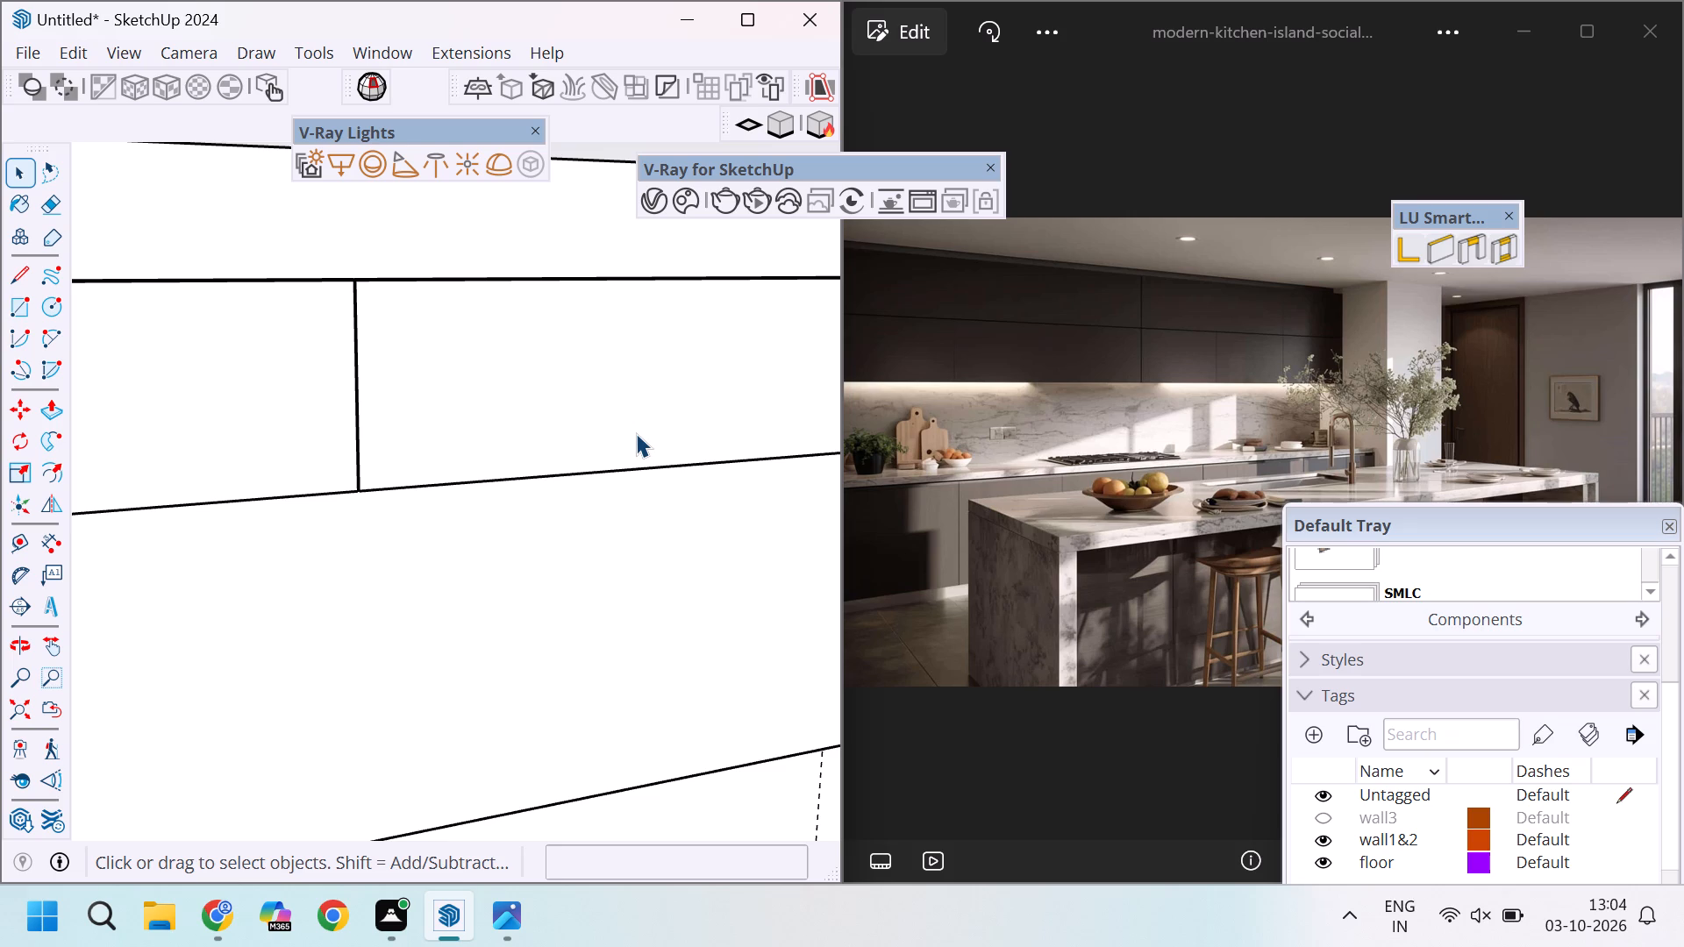
scroll(636, 433, up, 3)
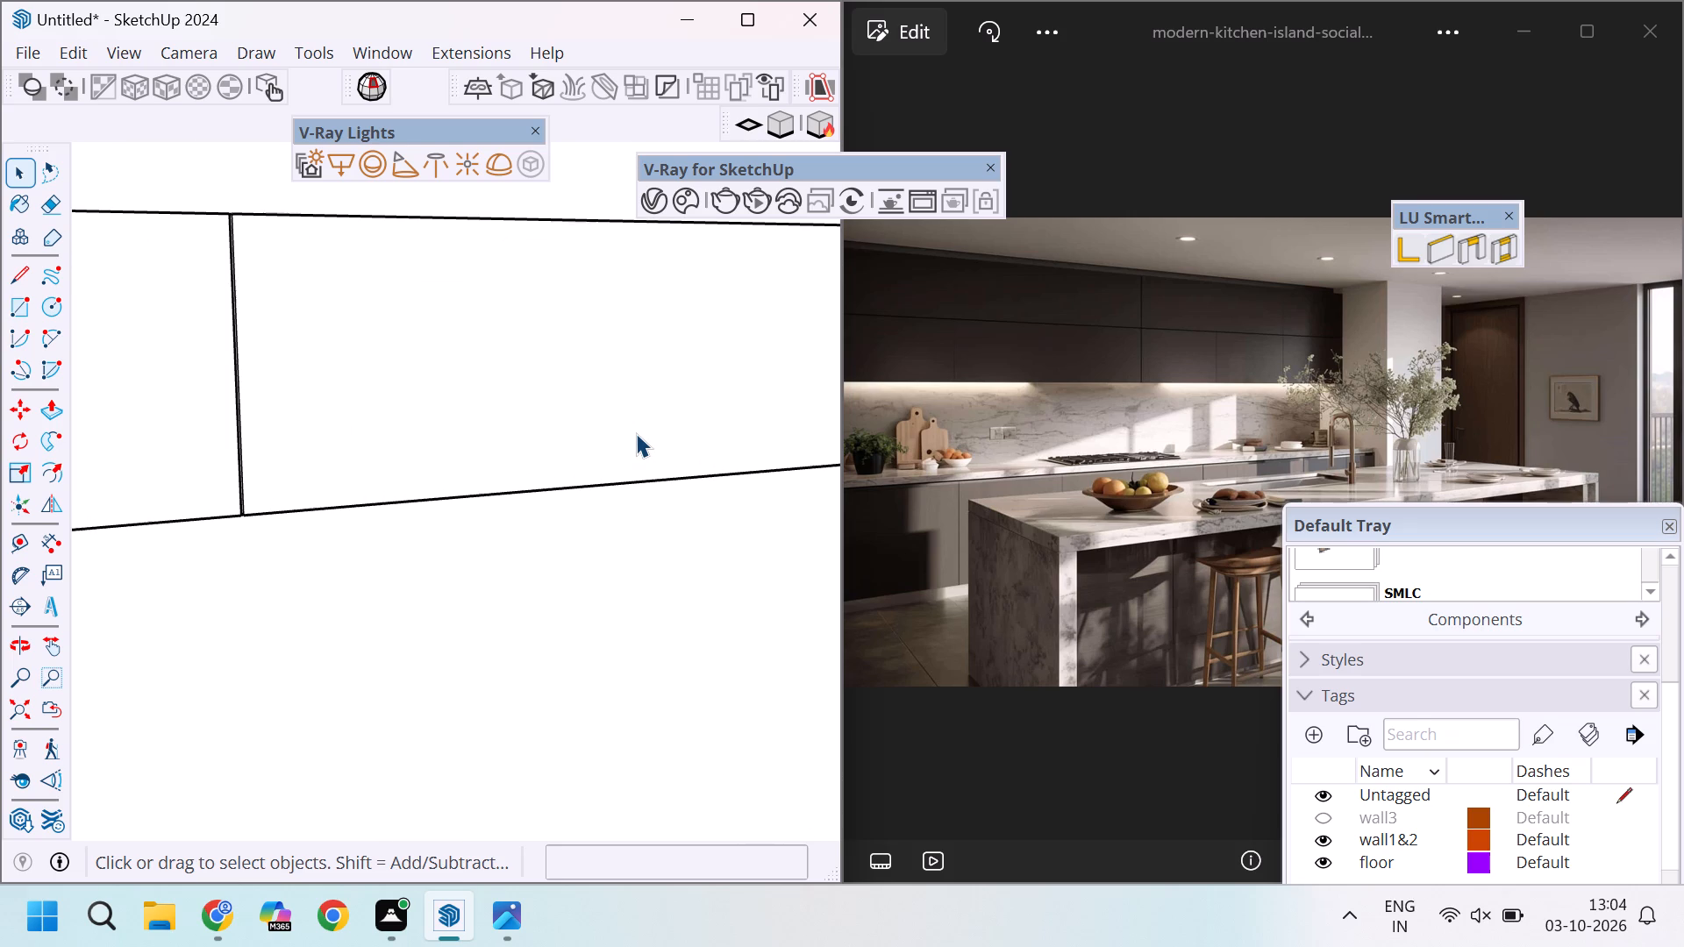
scroll(636, 433, down, 5)
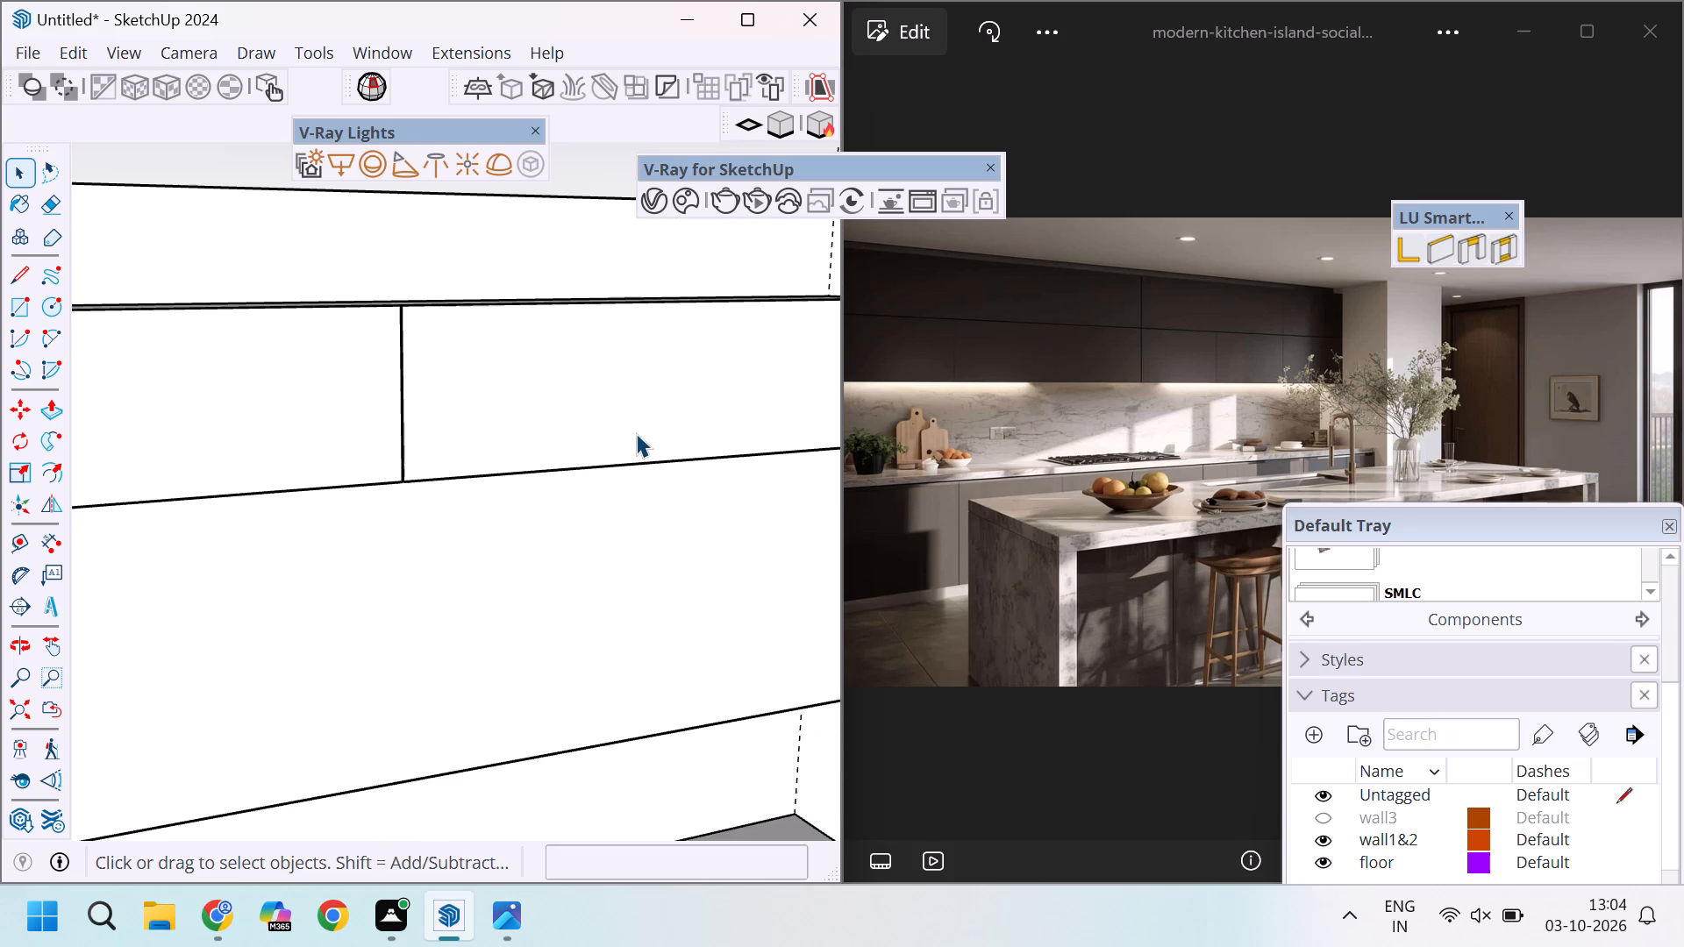
middle_drag(570, 377, 581, 253)
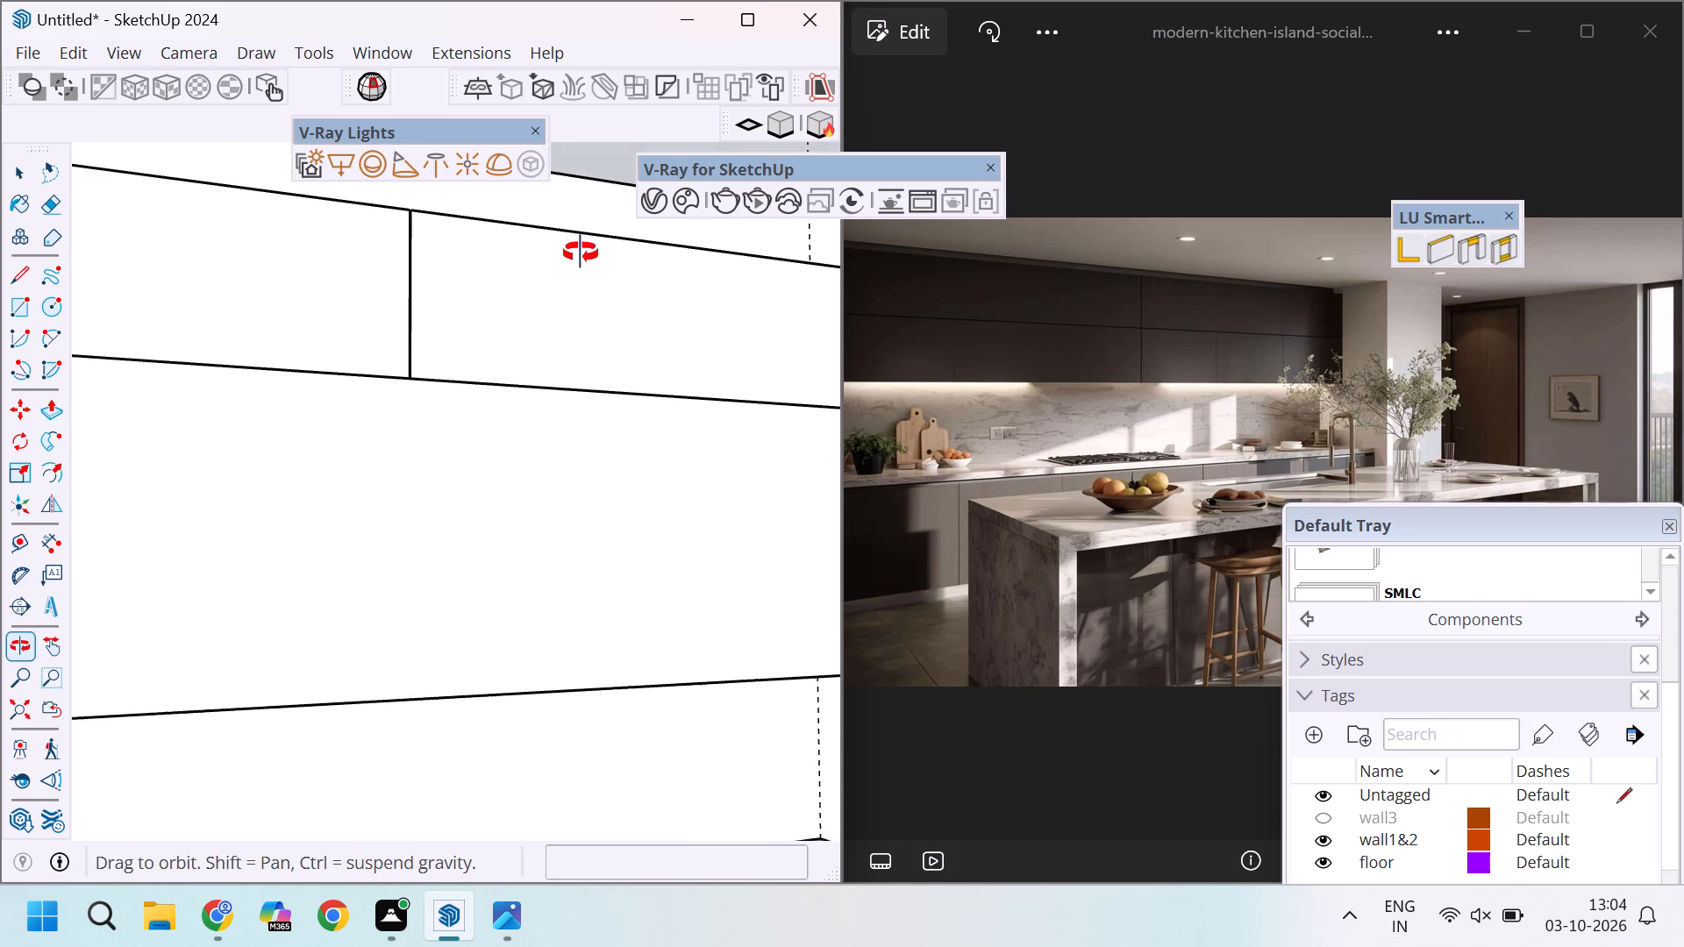
middle_drag(581, 253, 581, 248)
scroll(447, 225, up, 4)
scroll(489, 299, down, 9)
middle_drag(464, 269, 479, 430)
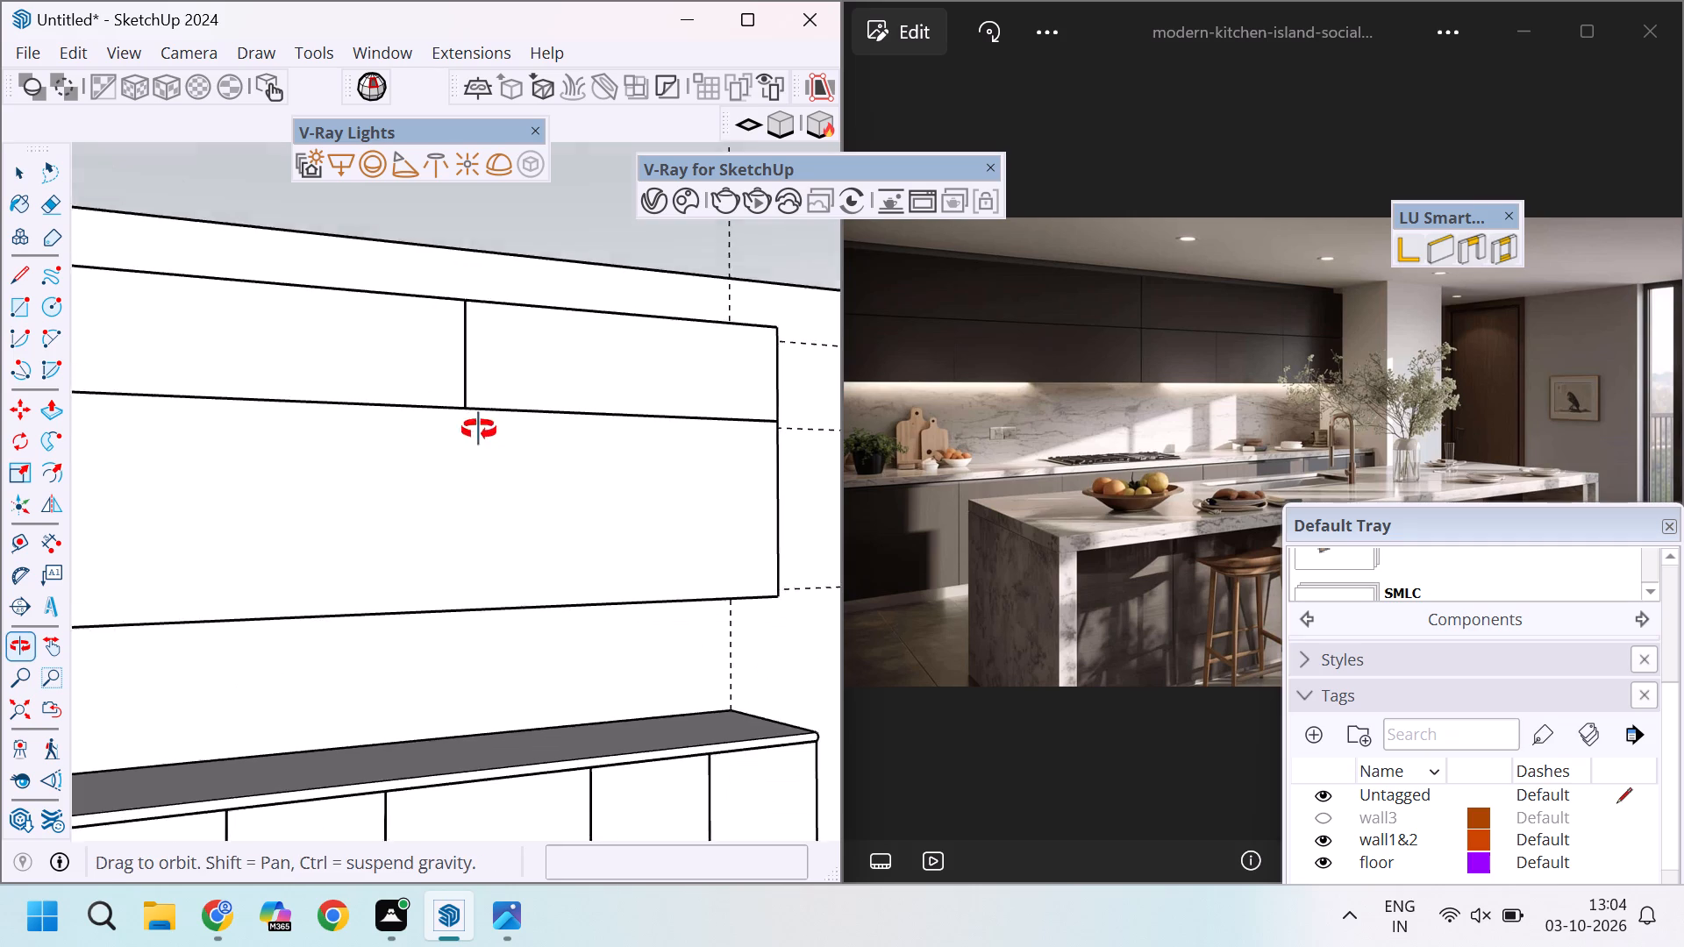
middle_drag(479, 430, 480, 553)
scroll(478, 461, up, 4)
scroll(449, 378, up, 3)
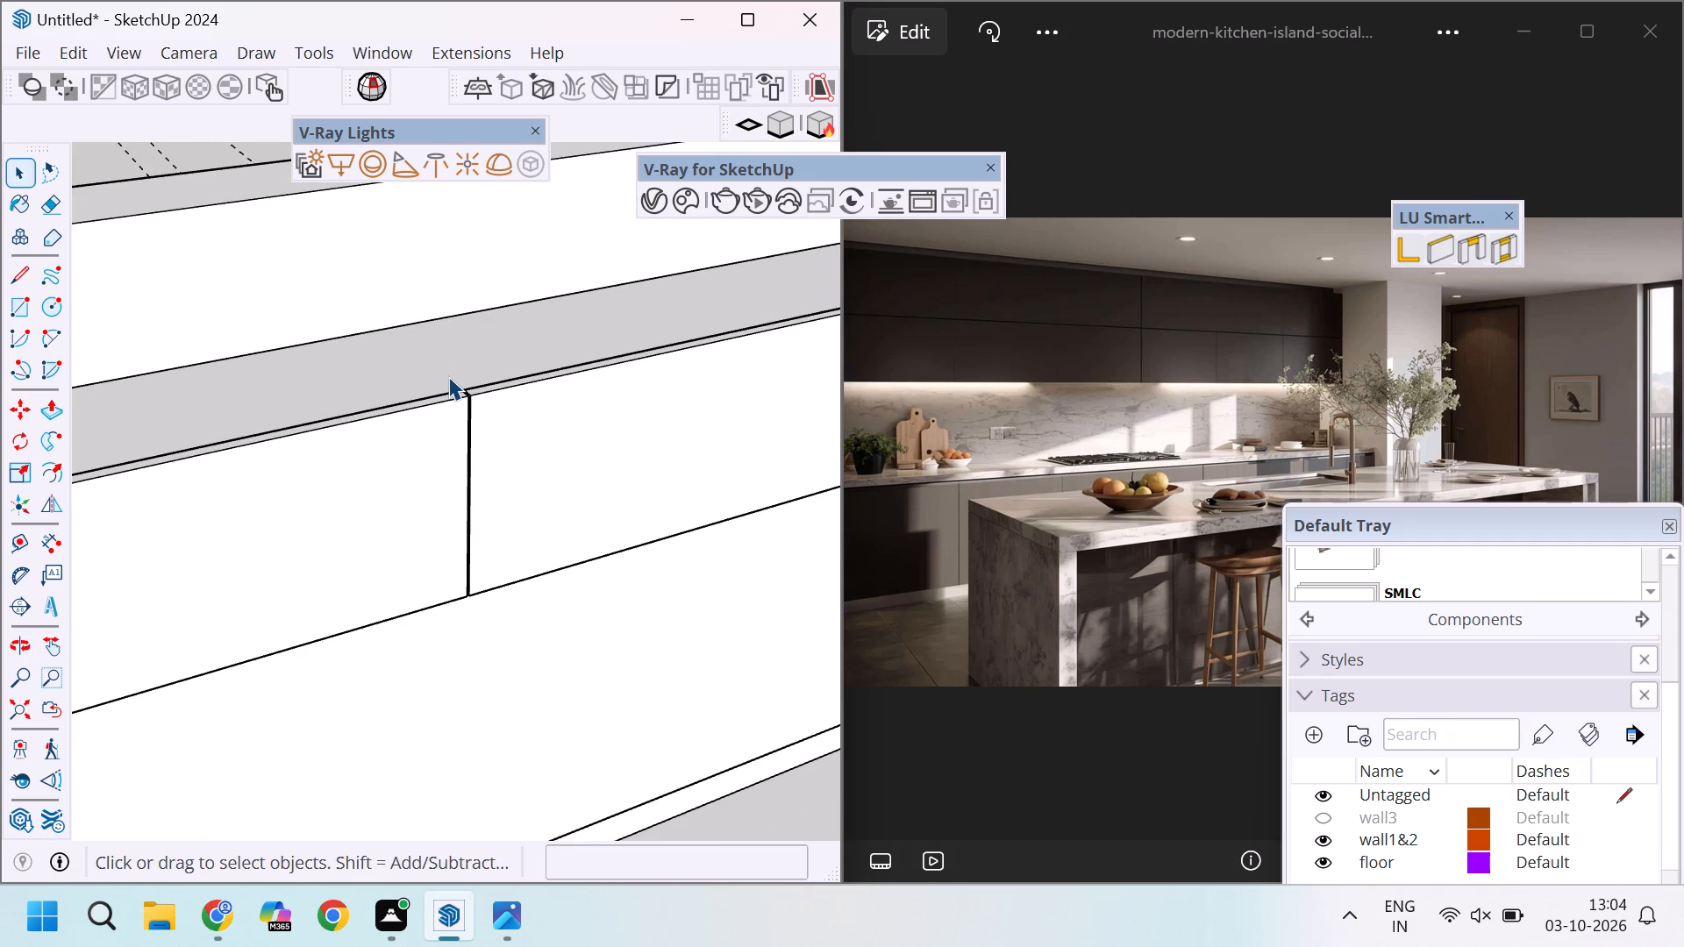
scroll(492, 395, up, 13)
scroll(433, 366, down, 6)
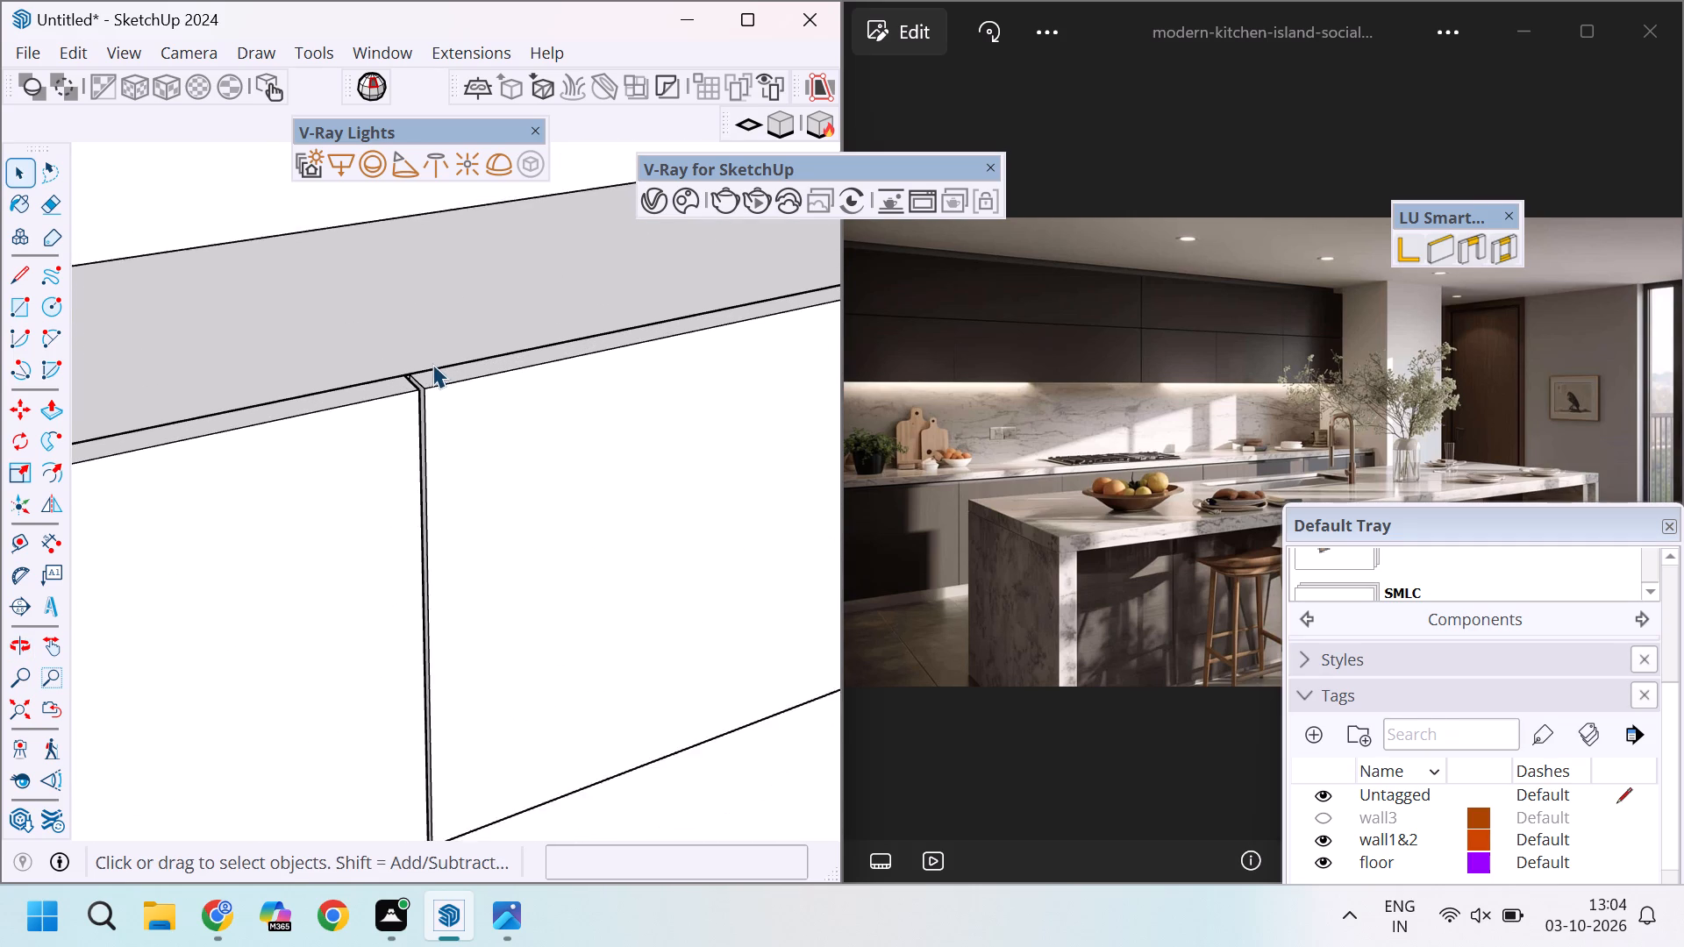
scroll(432, 364, down, 3)
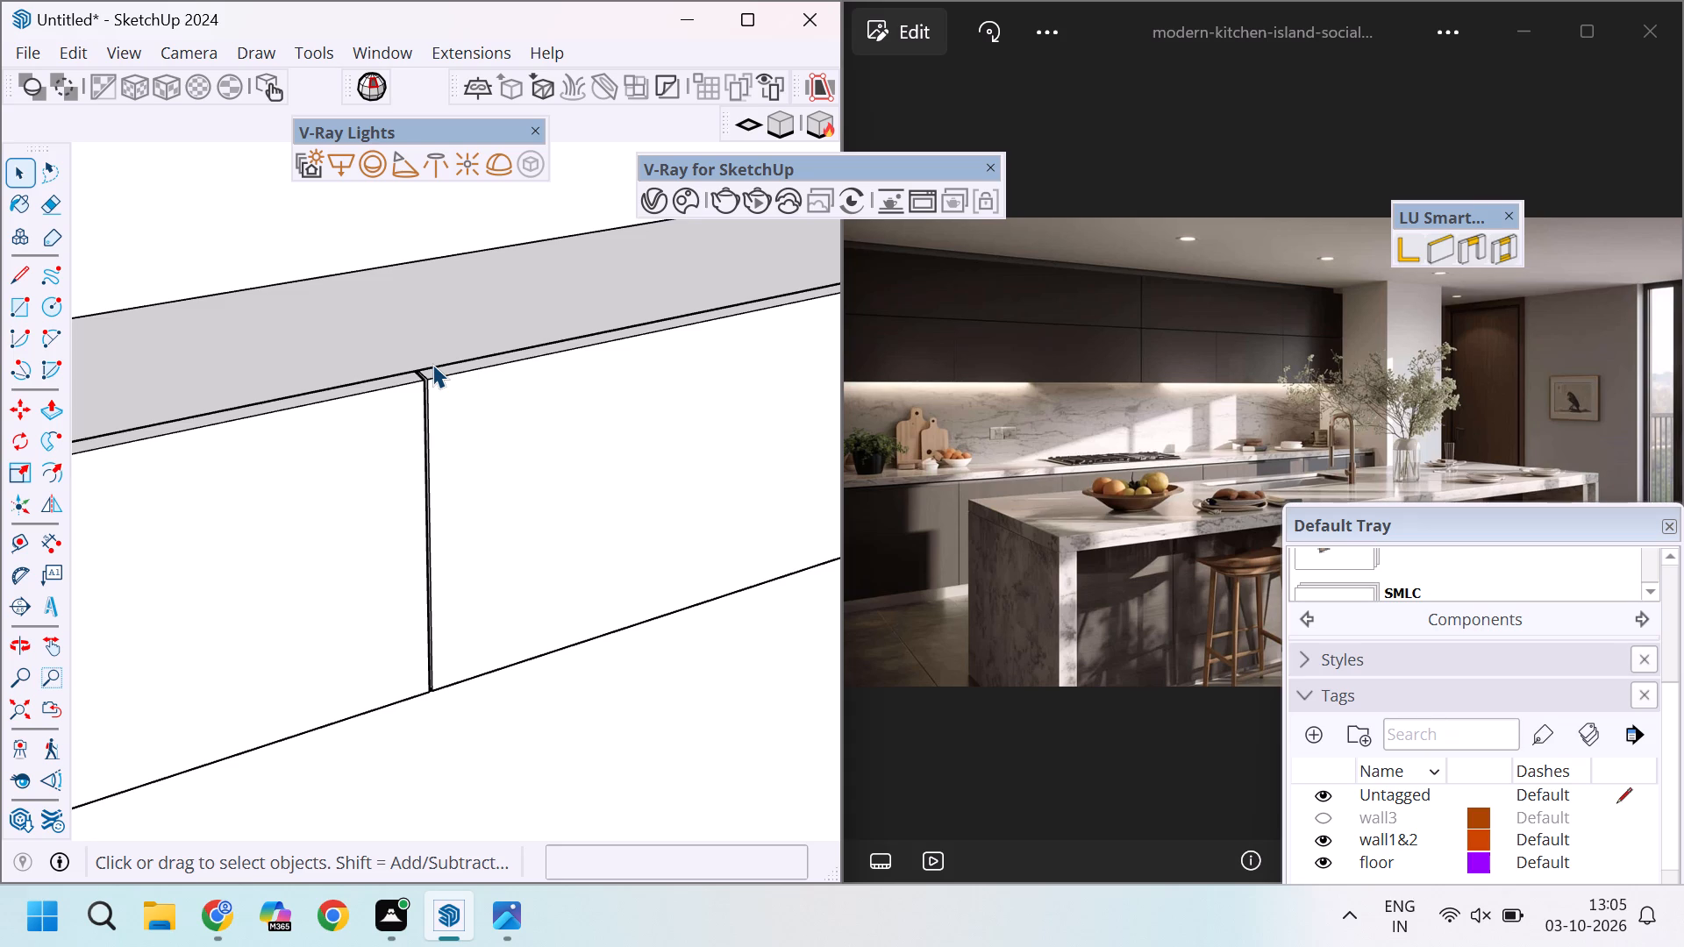
scroll(432, 364, down, 6)
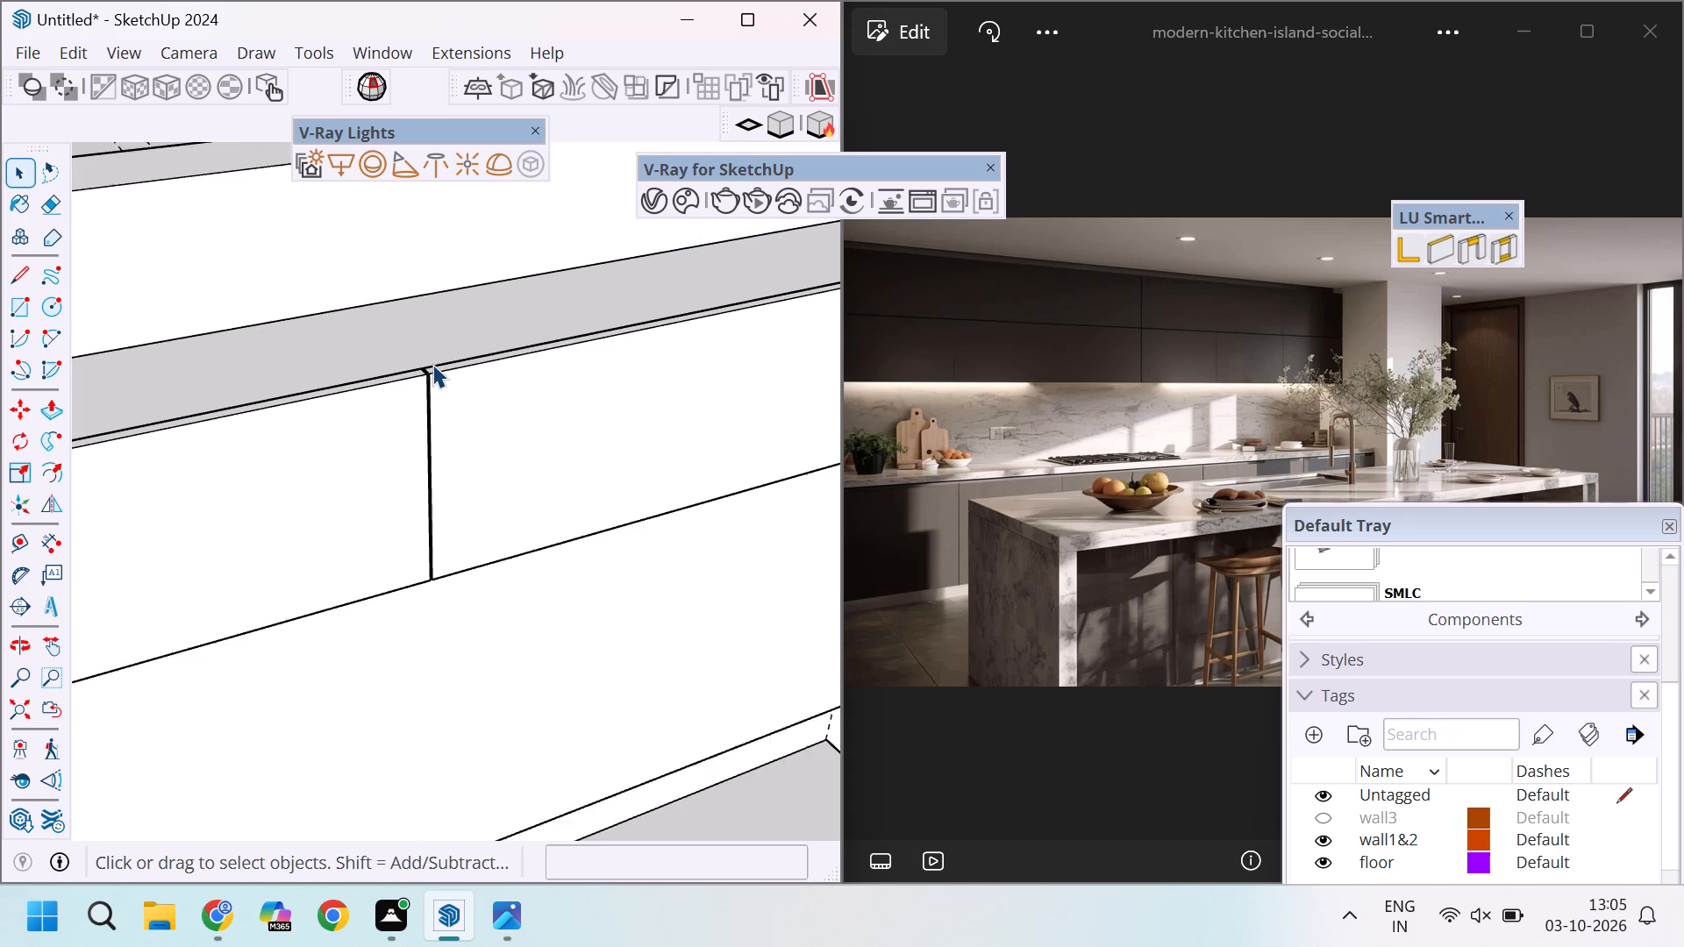
scroll(414, 295, down, 11)
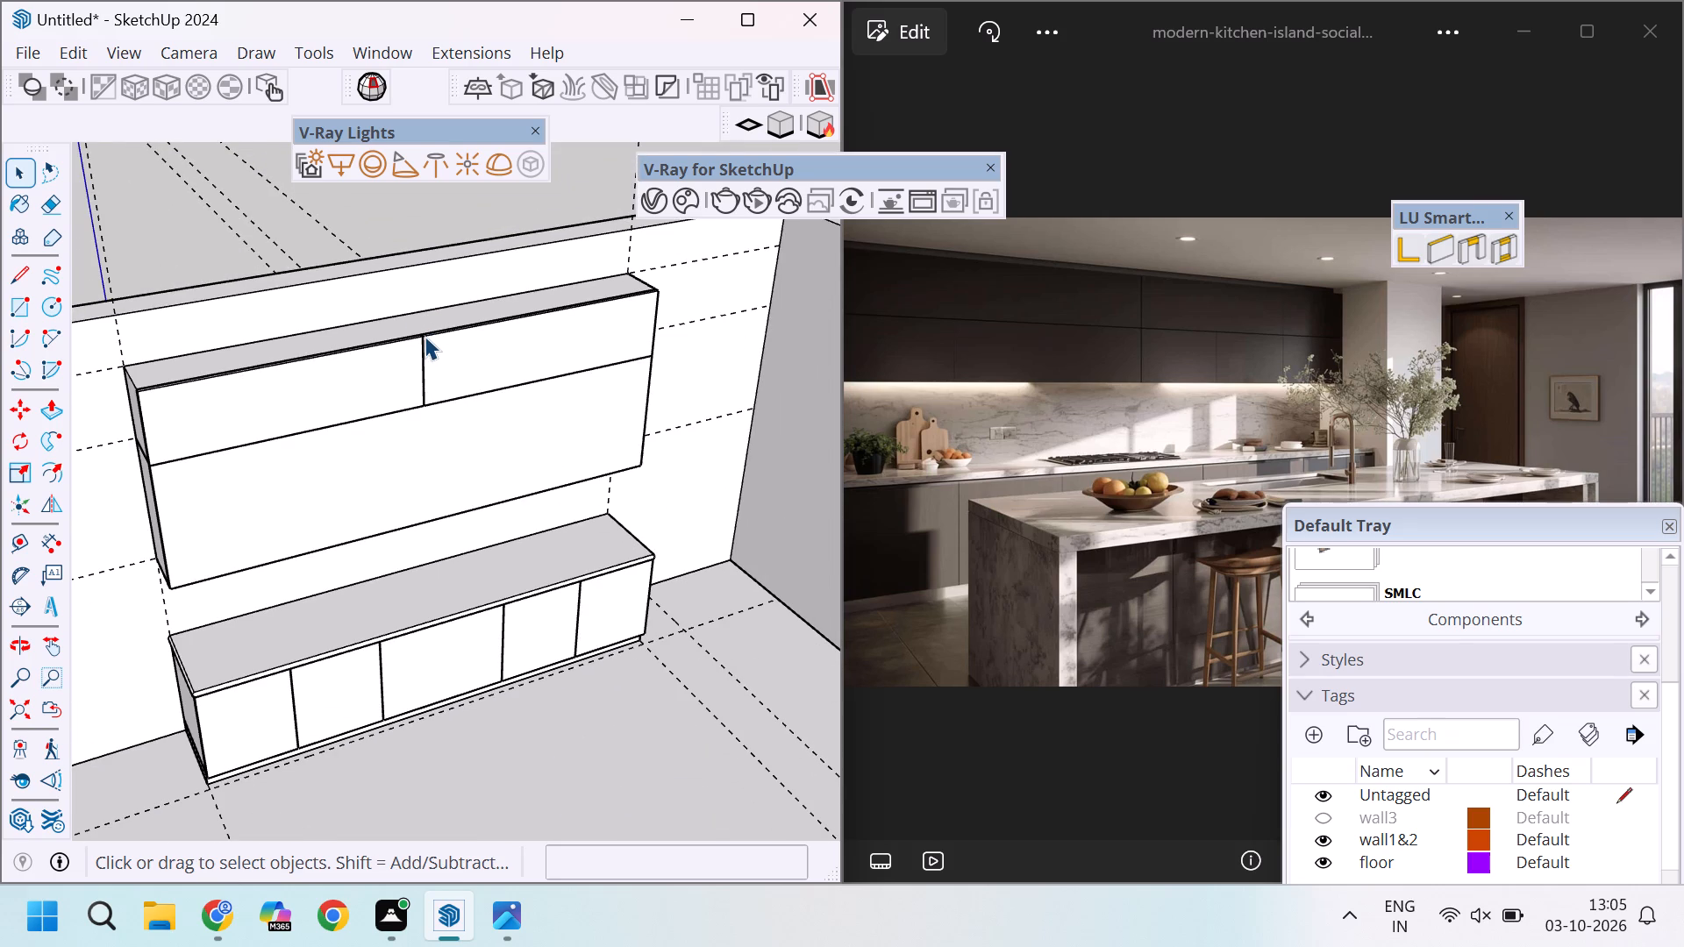
scroll(410, 359, down, 5)
scroll(453, 405, up, 1)
middle_drag(448, 405, 365, 322)
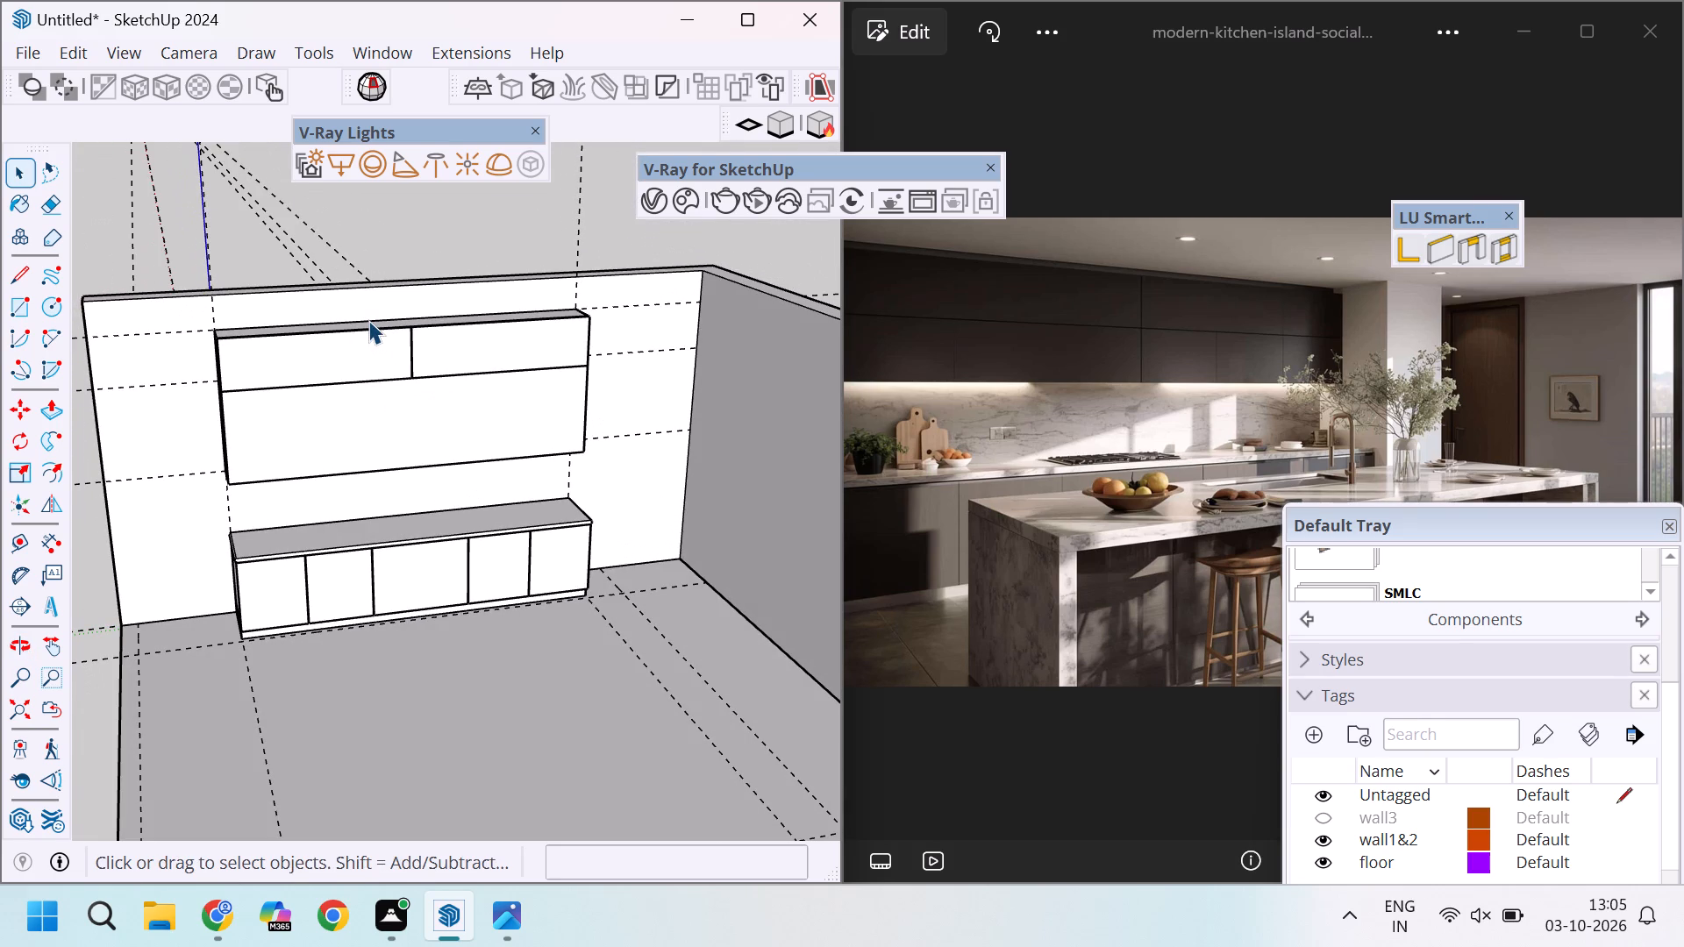
Inside the upper front panel group, copy the right shutter's bottom front edge 2 mm upward.
scroll(408, 392, up, 10)
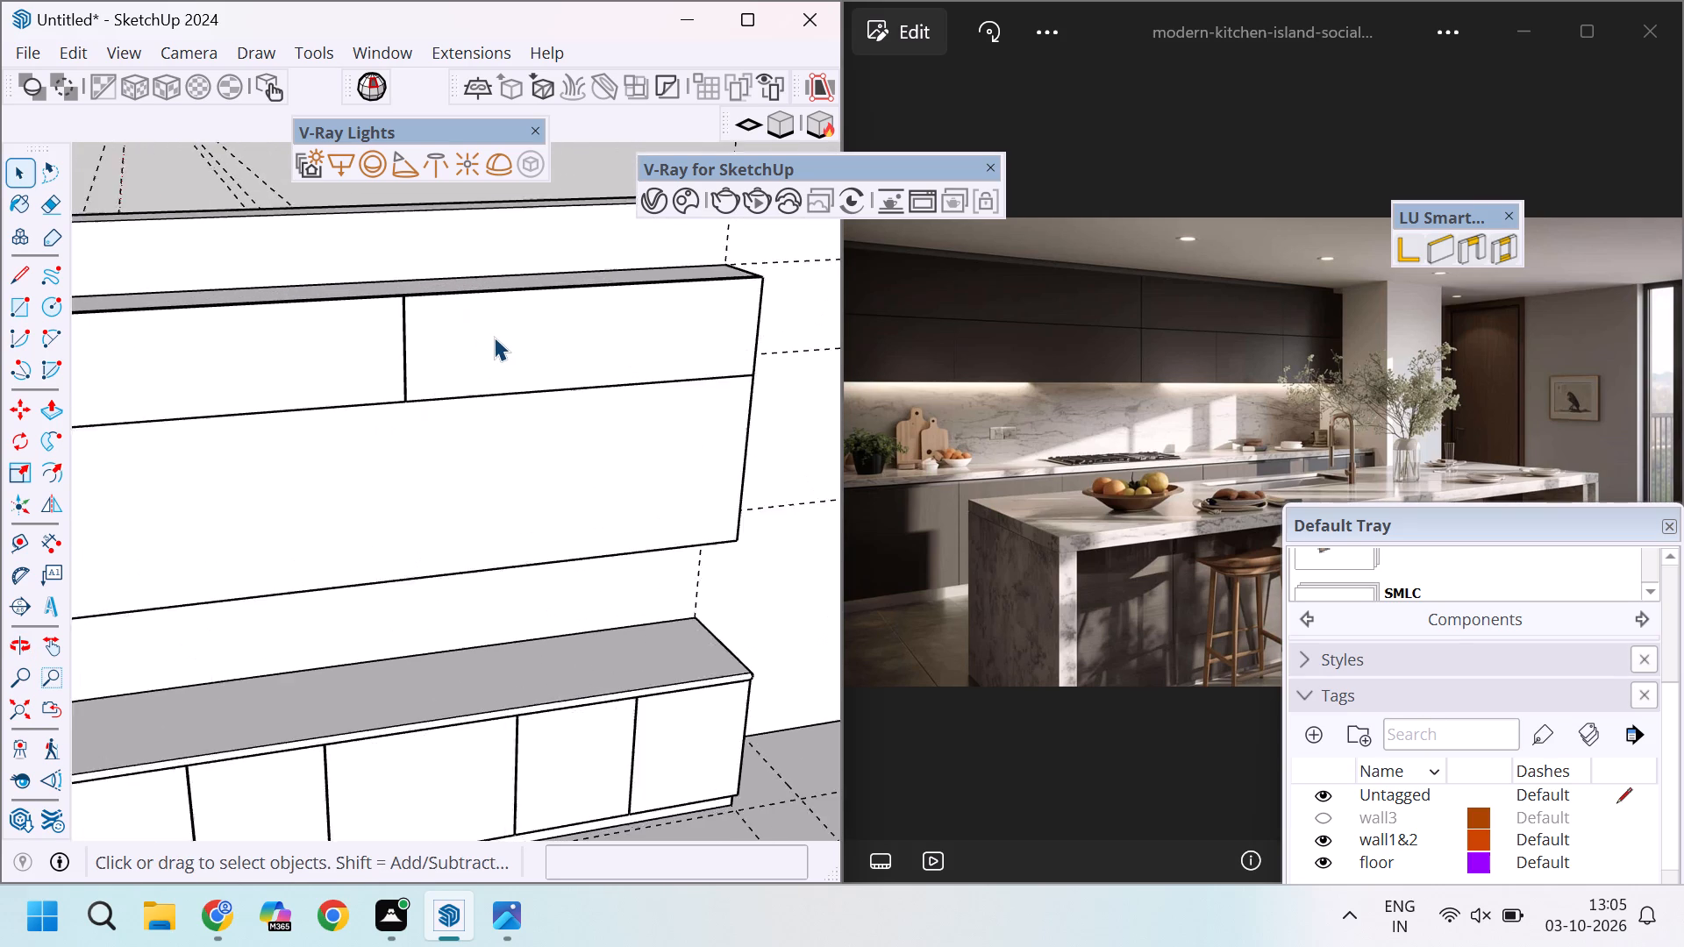
scroll(494, 337, up, 1)
click(494, 337)
double_click(494, 337)
scroll(473, 374, up, 3)
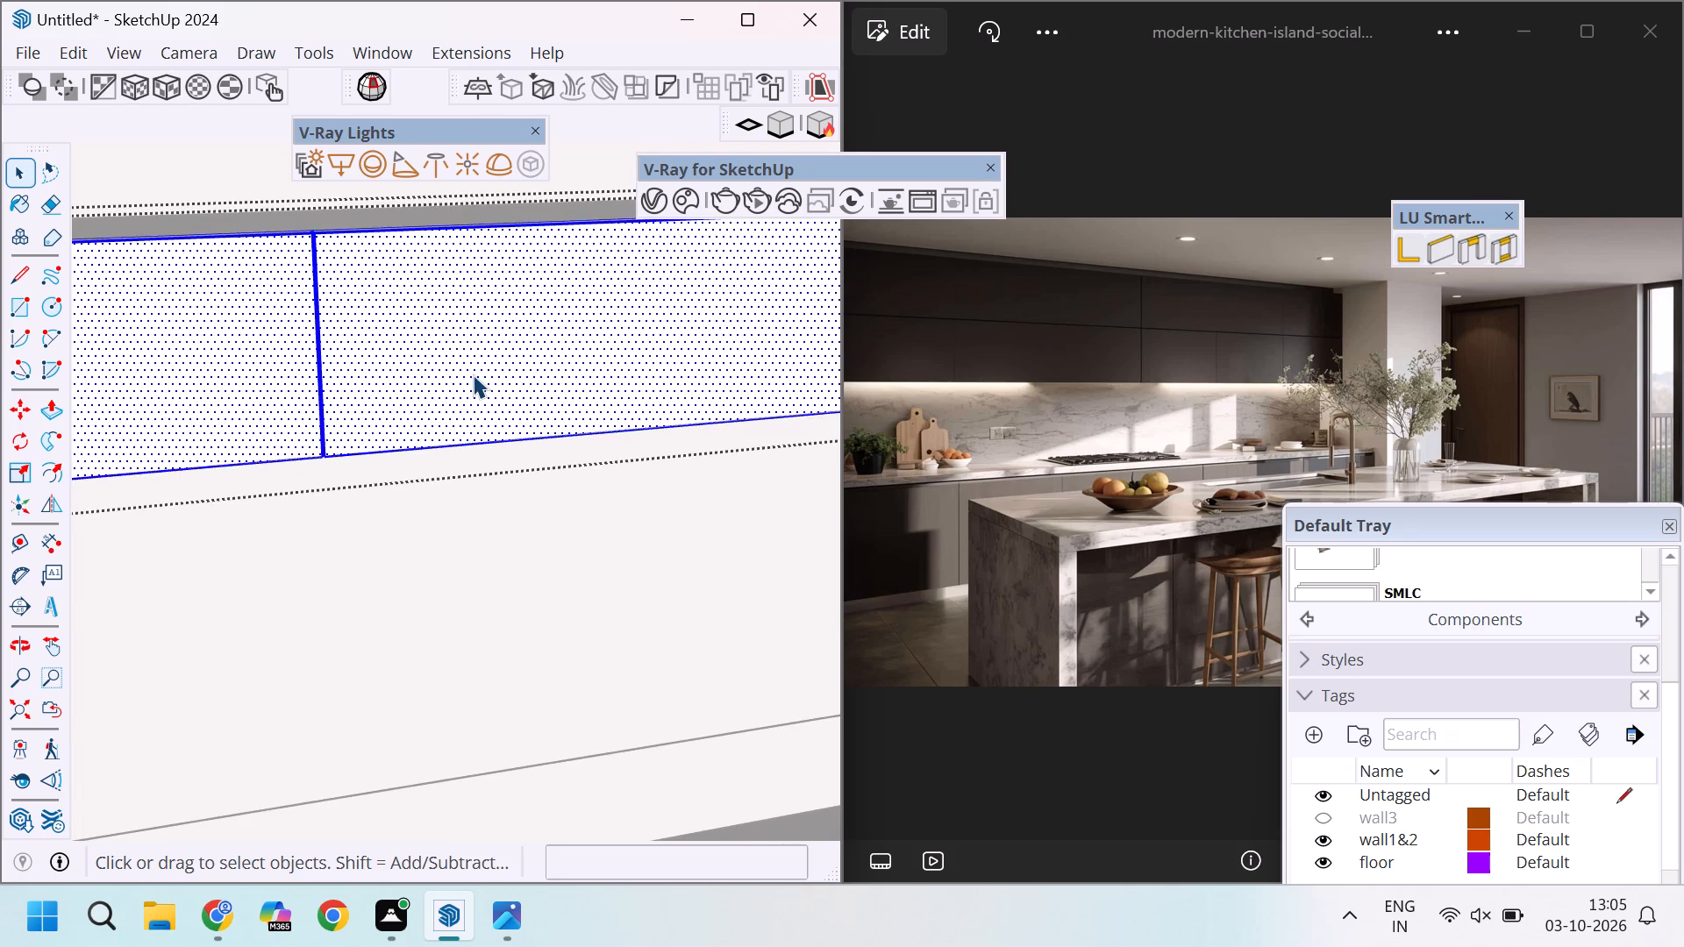
click(473, 374)
scroll(320, 461, up, 7)
click(362, 444)
scroll(358, 443, up, 4)
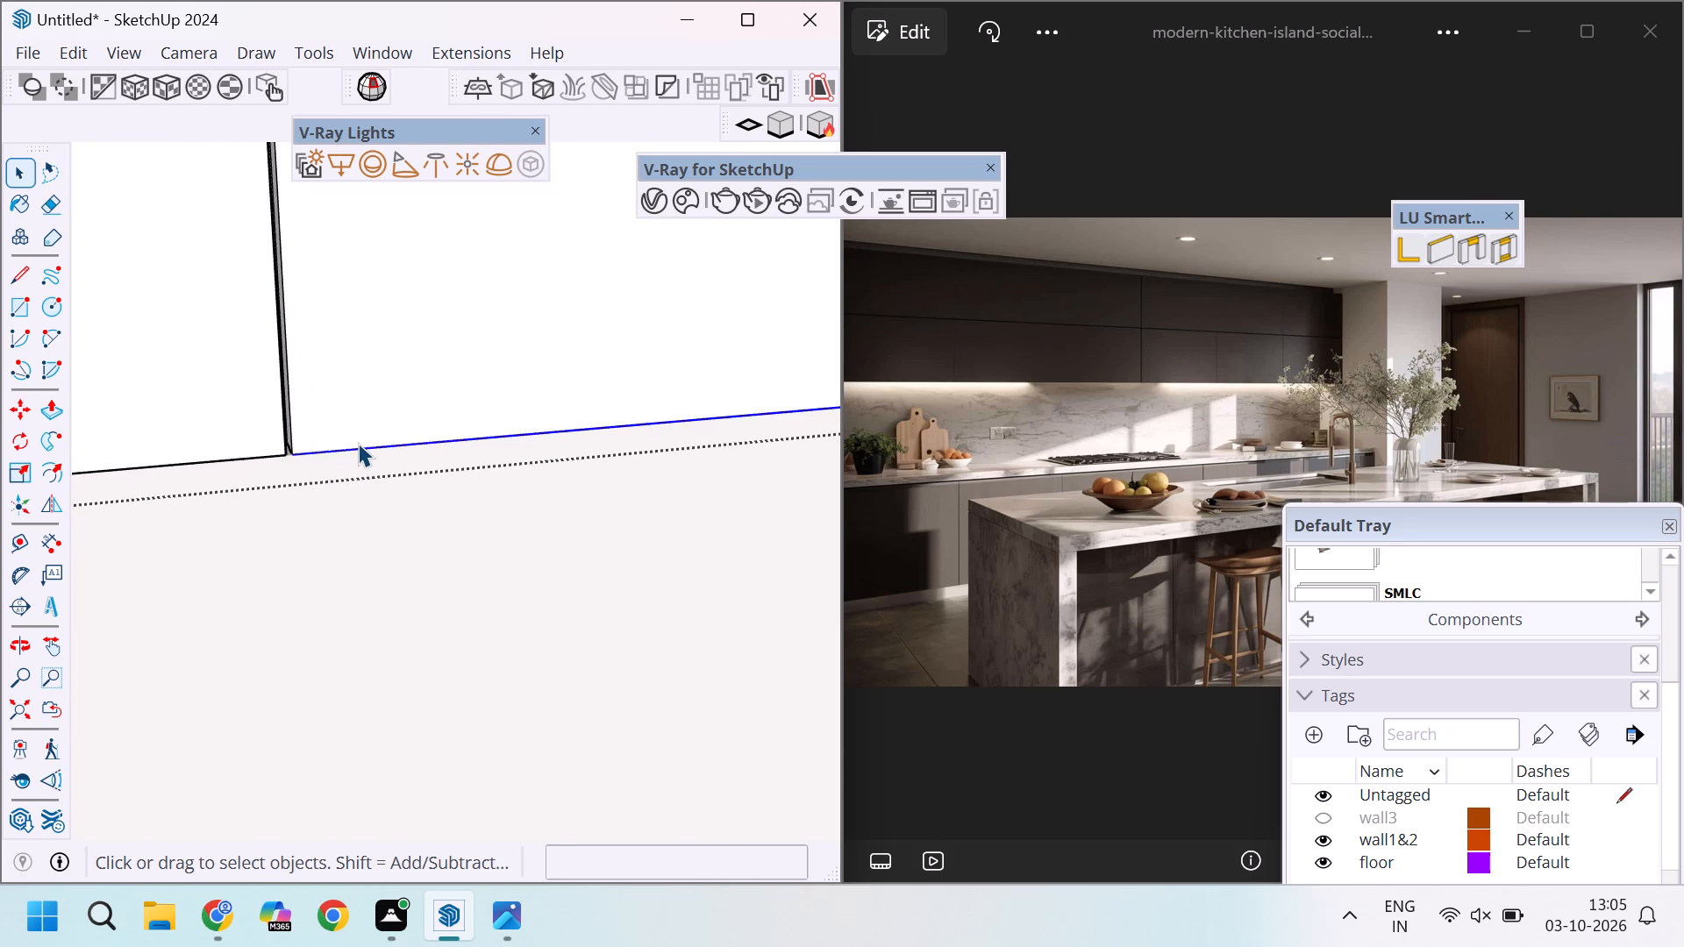
scroll(358, 443, down, 11)
scroll(434, 424, down, 4)
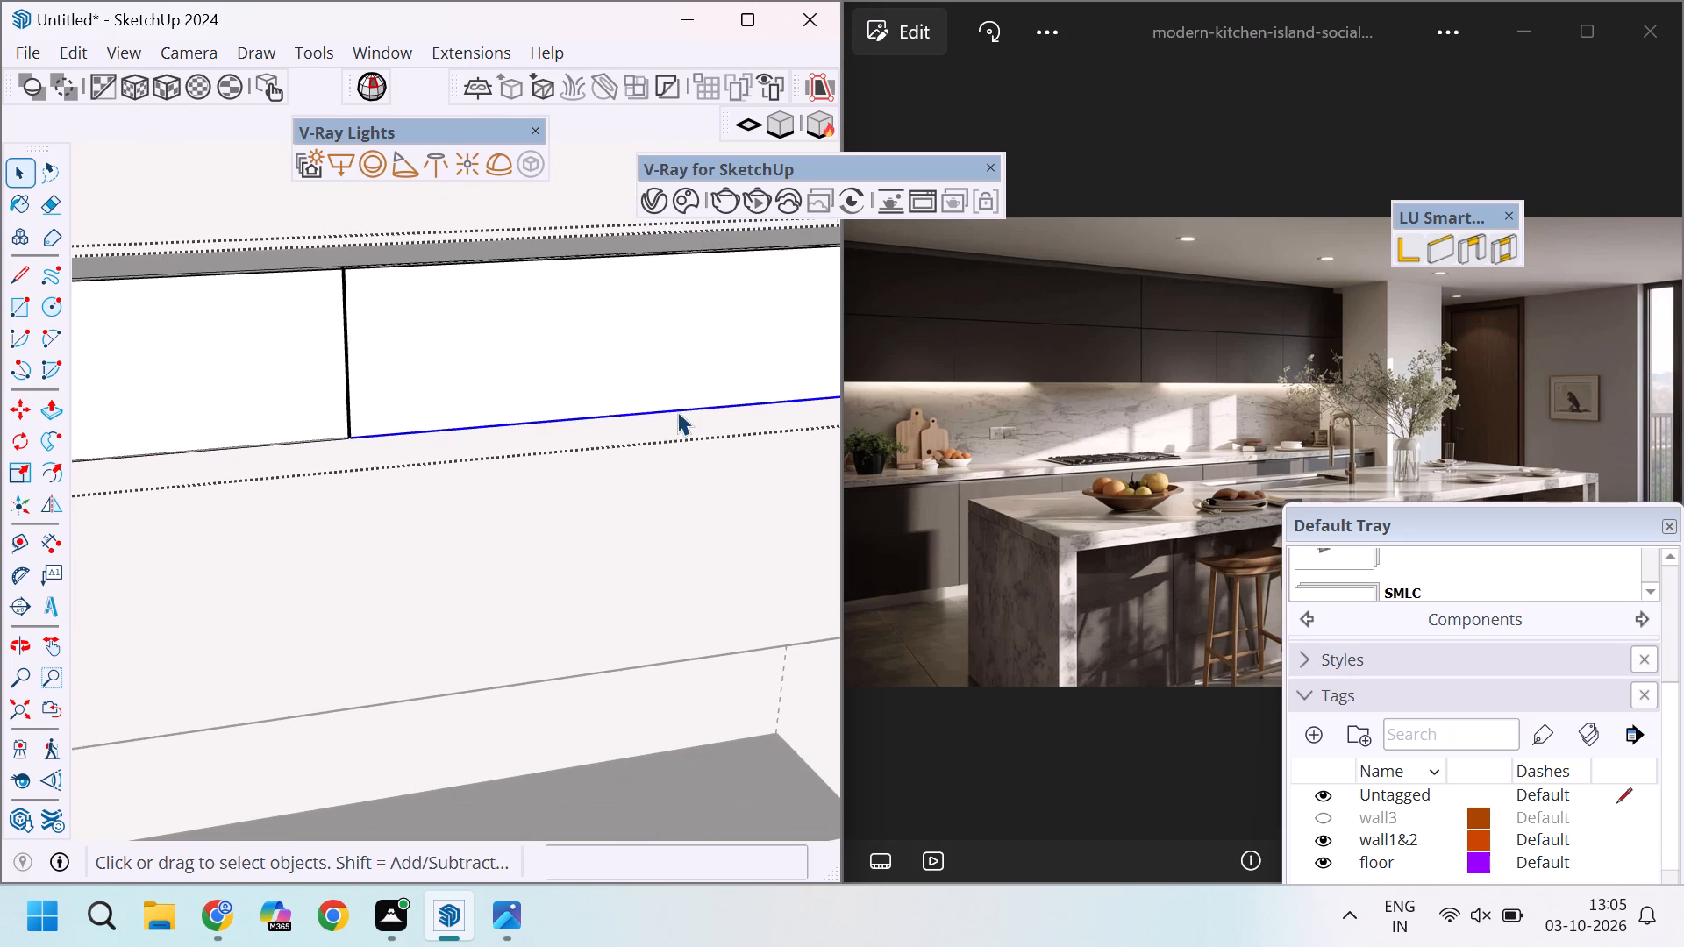
scroll(257, 409, down, 6)
scroll(432, 395, up, 8)
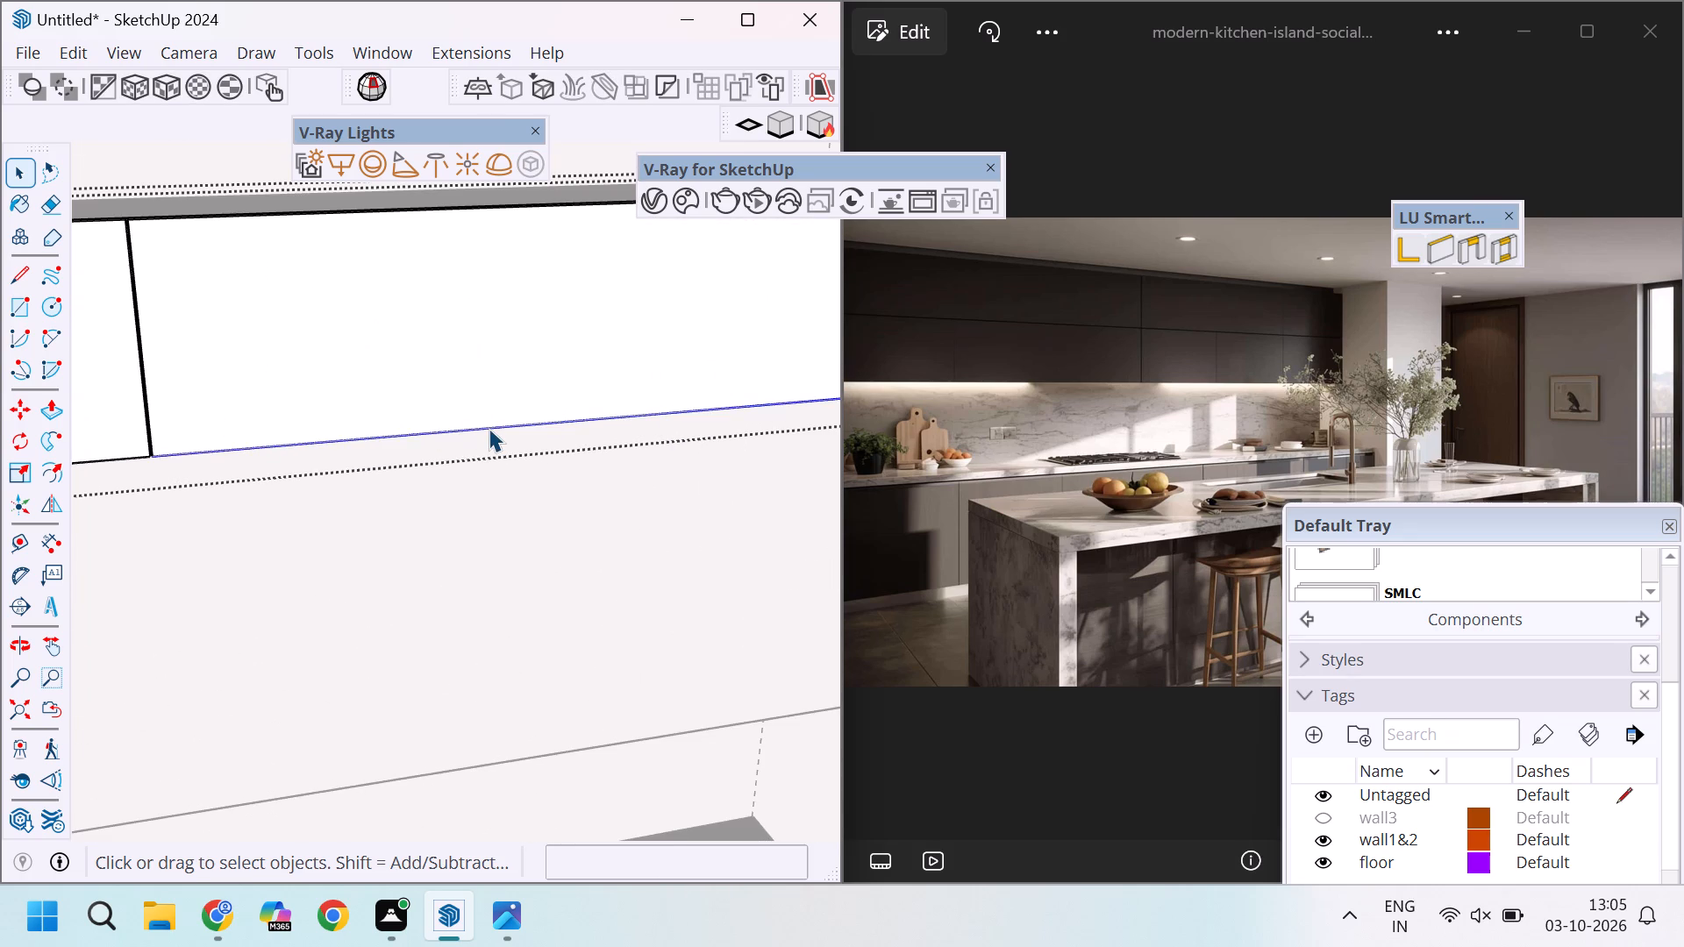
key(m)
scroll(489, 428, down, 3)
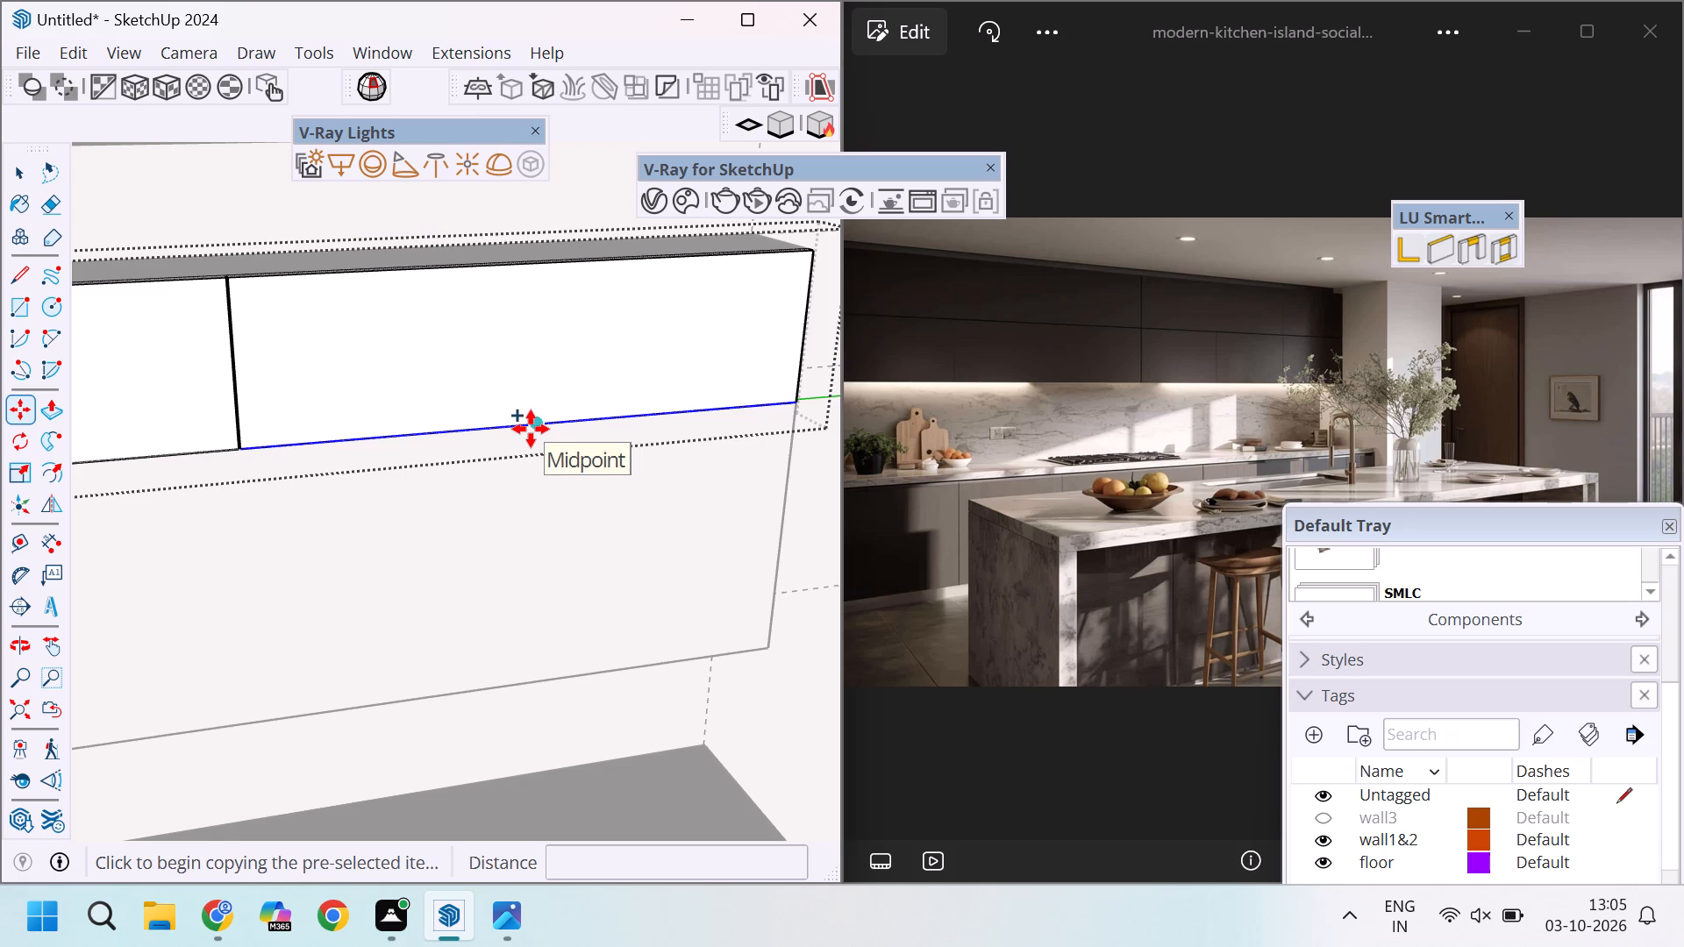
click(531, 429)
scroll(534, 409, up, 3)
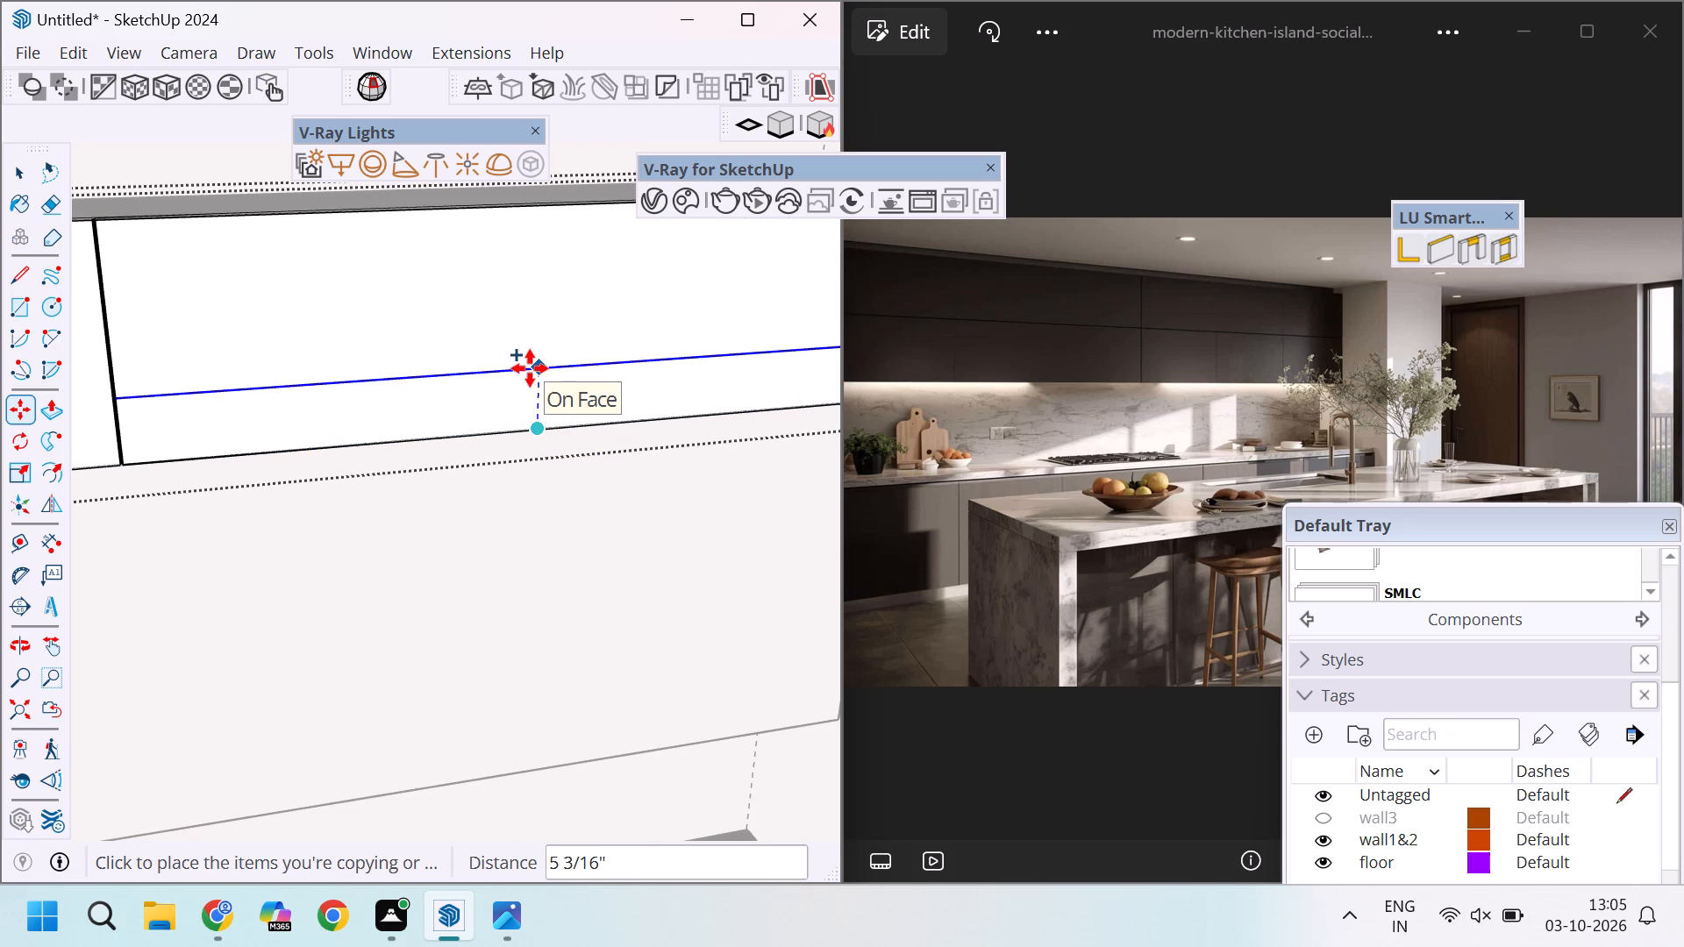
key(2)
text(mm)
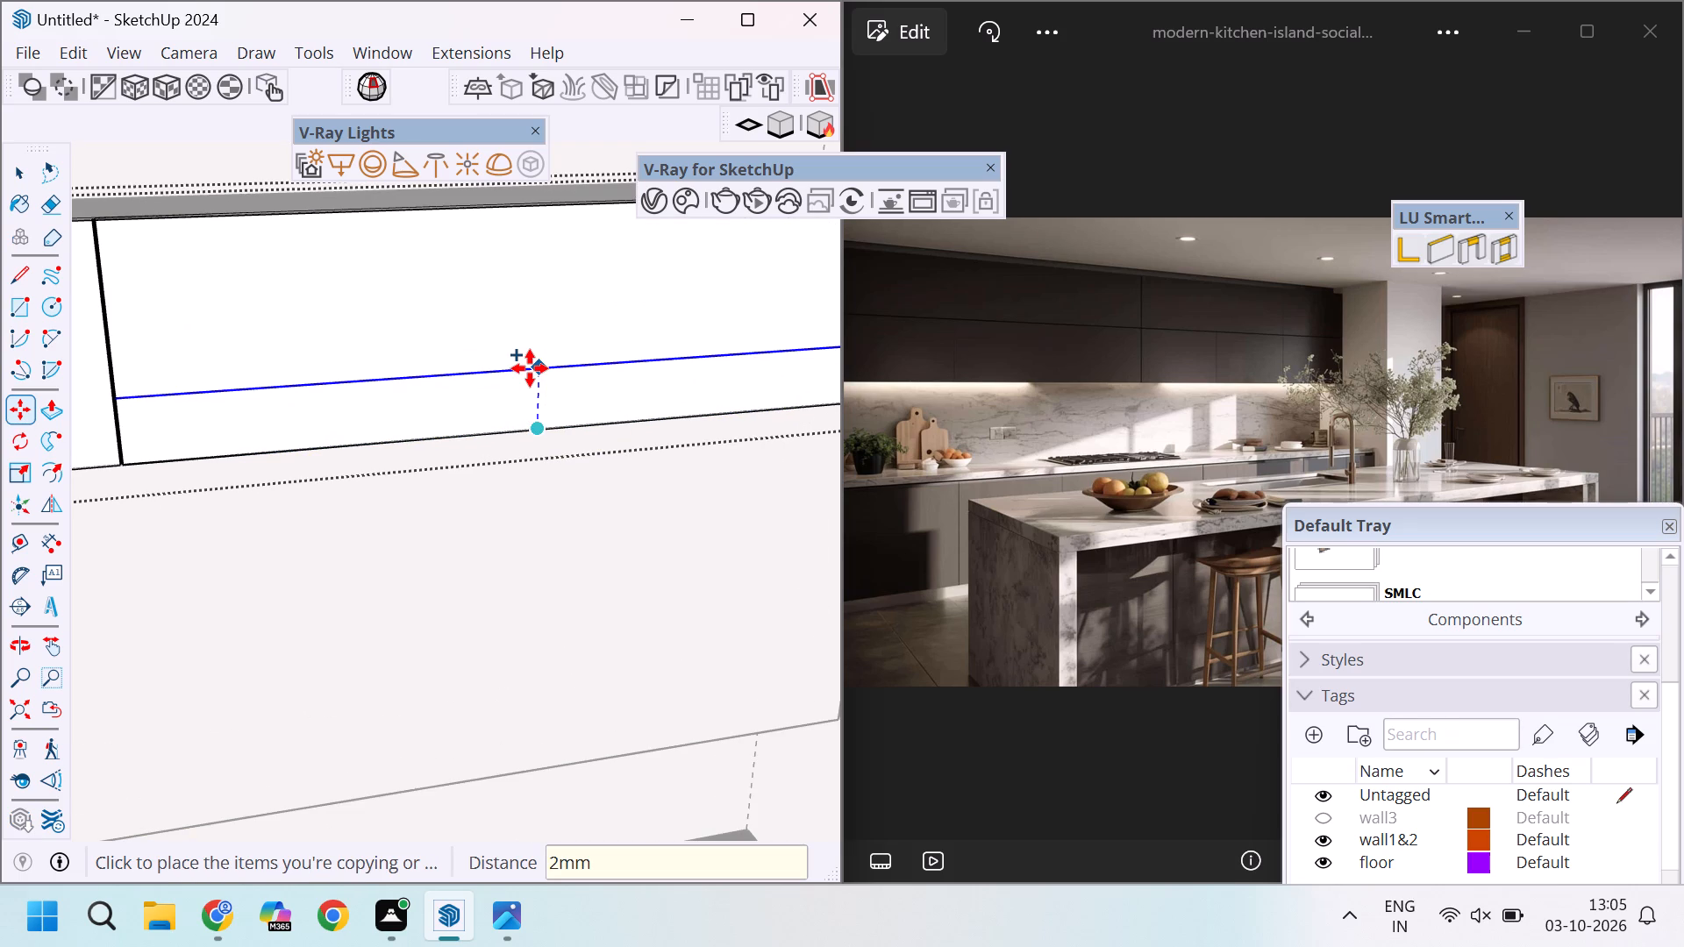
key(Return)
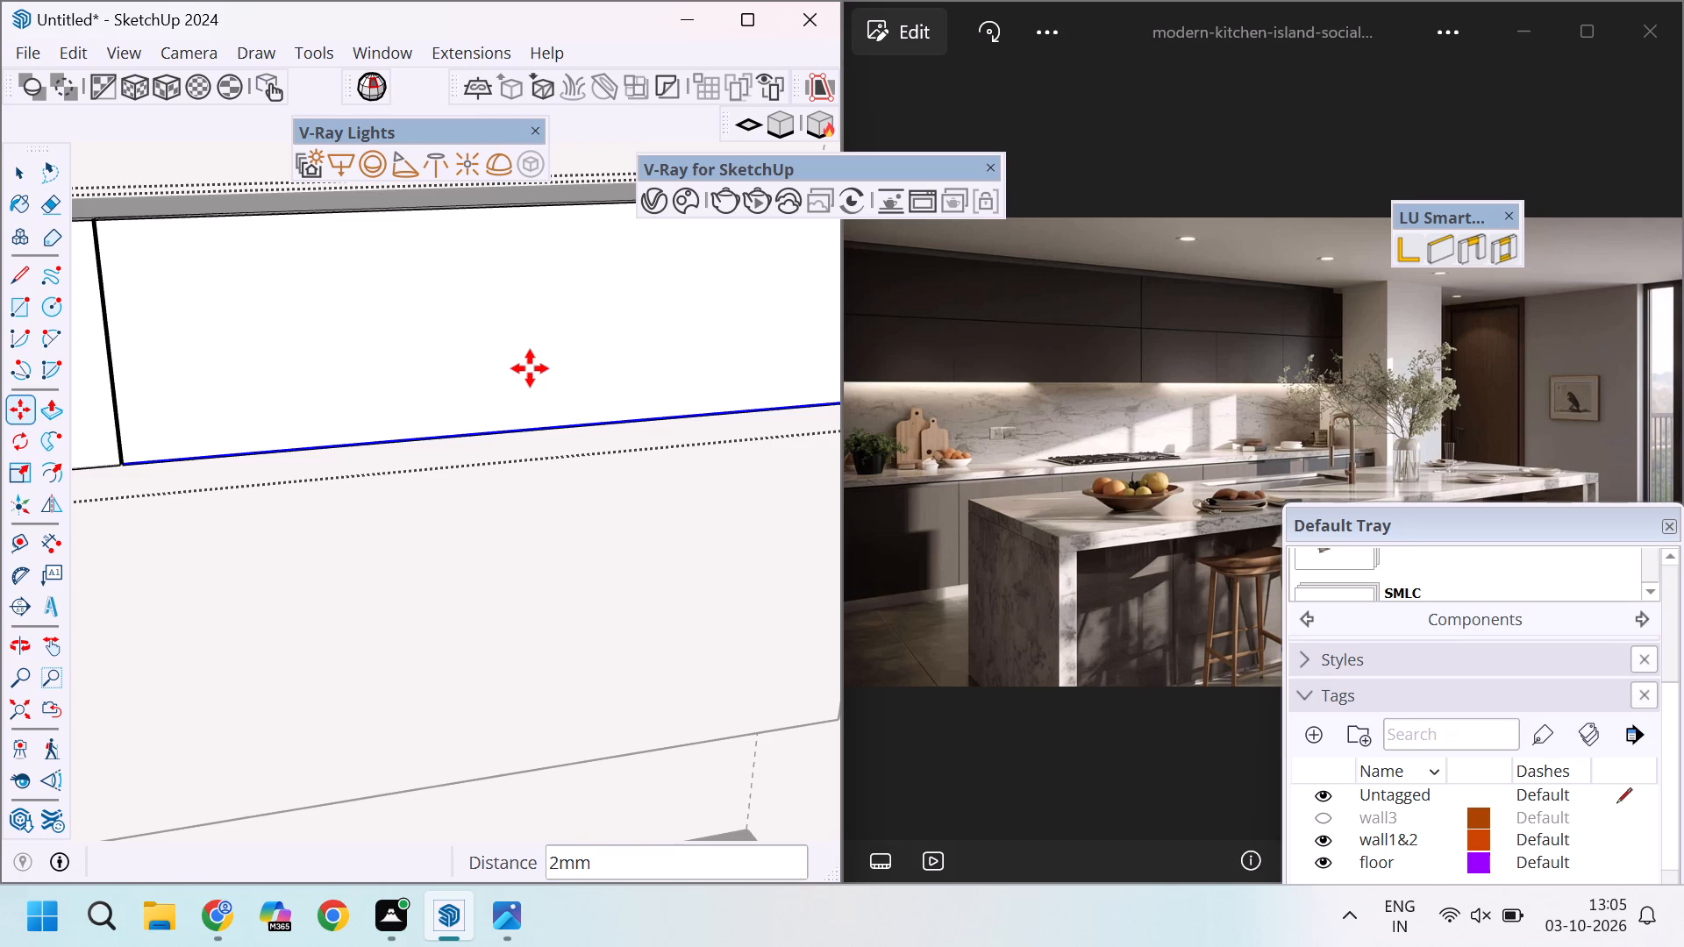
Examine the copied line along the right shutter's bottom edge and where it meets the vertical gap, up close and from afar.
scroll(530, 368, down, 9)
scroll(651, 402, down, 9)
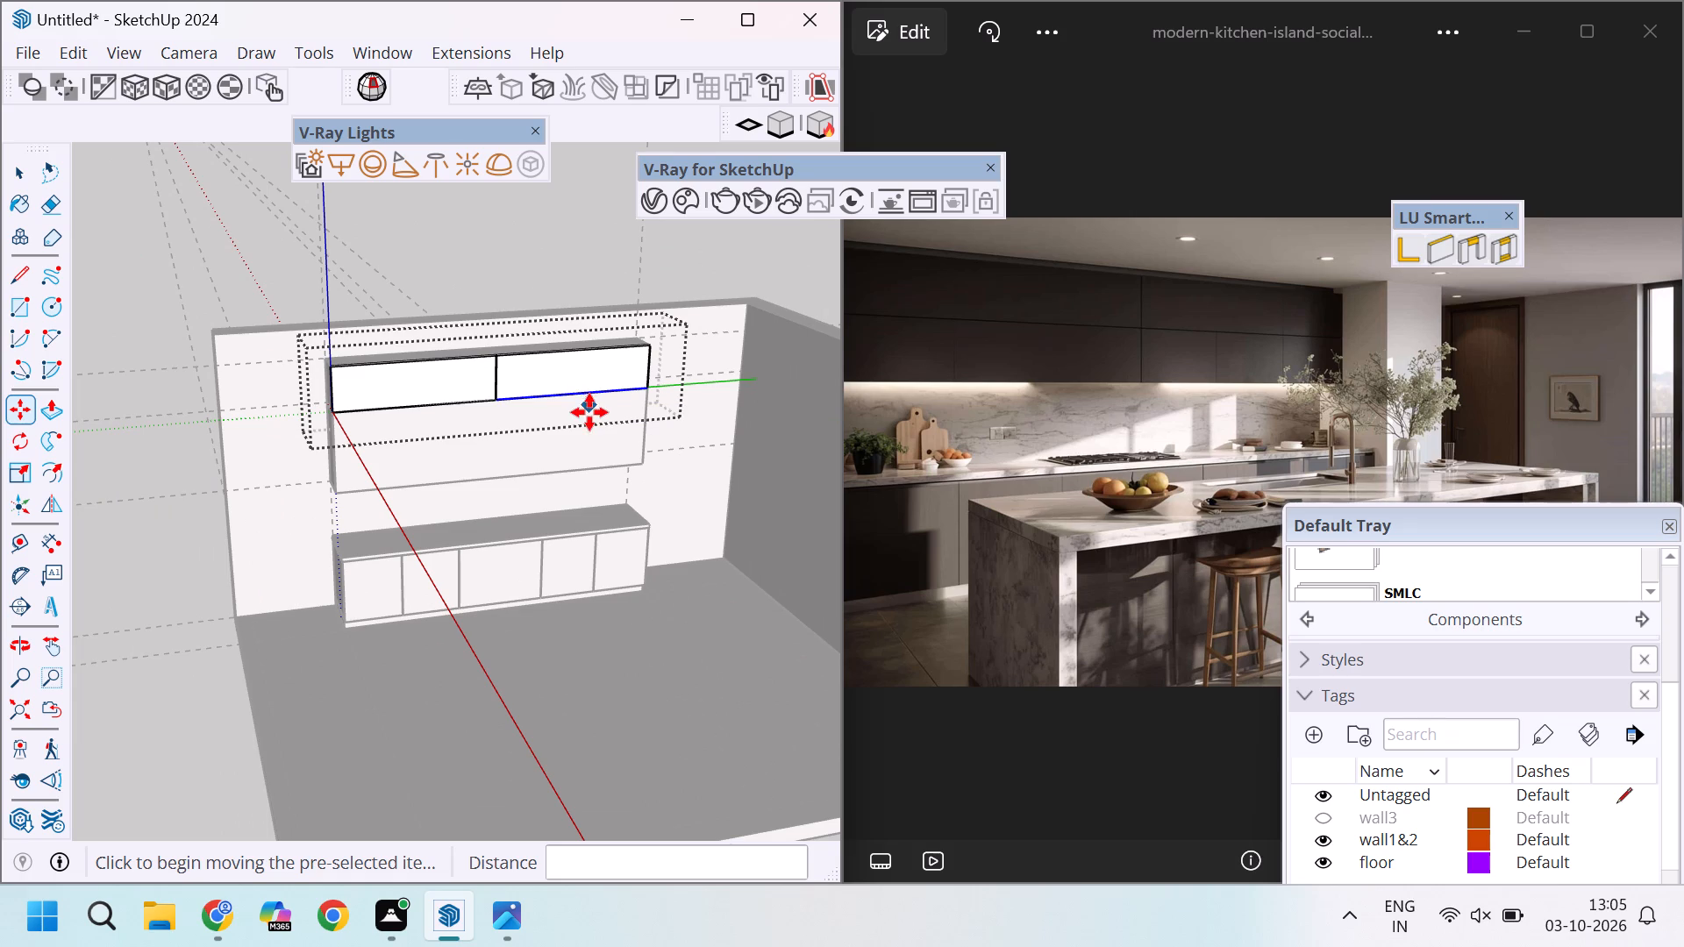
scroll(395, 364, up, 10)
scroll(496, 428, up, 4)
key(space)
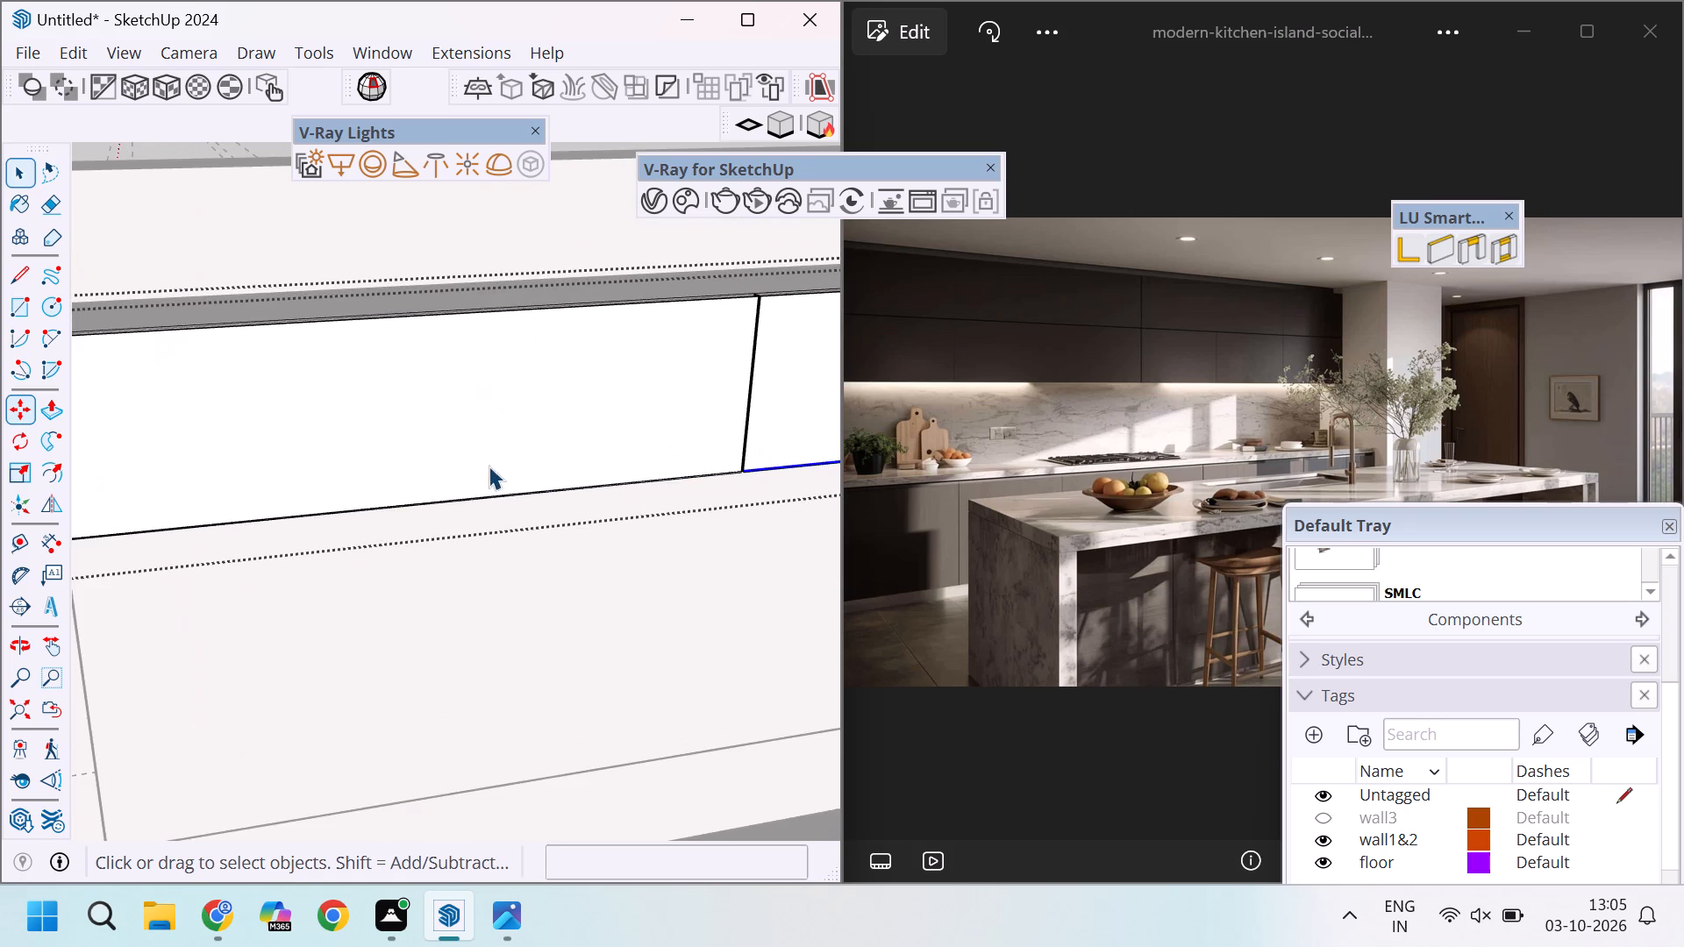
scroll(441, 455, down, 8)
scroll(660, 486, up, 14)
scroll(456, 469, up, 3)
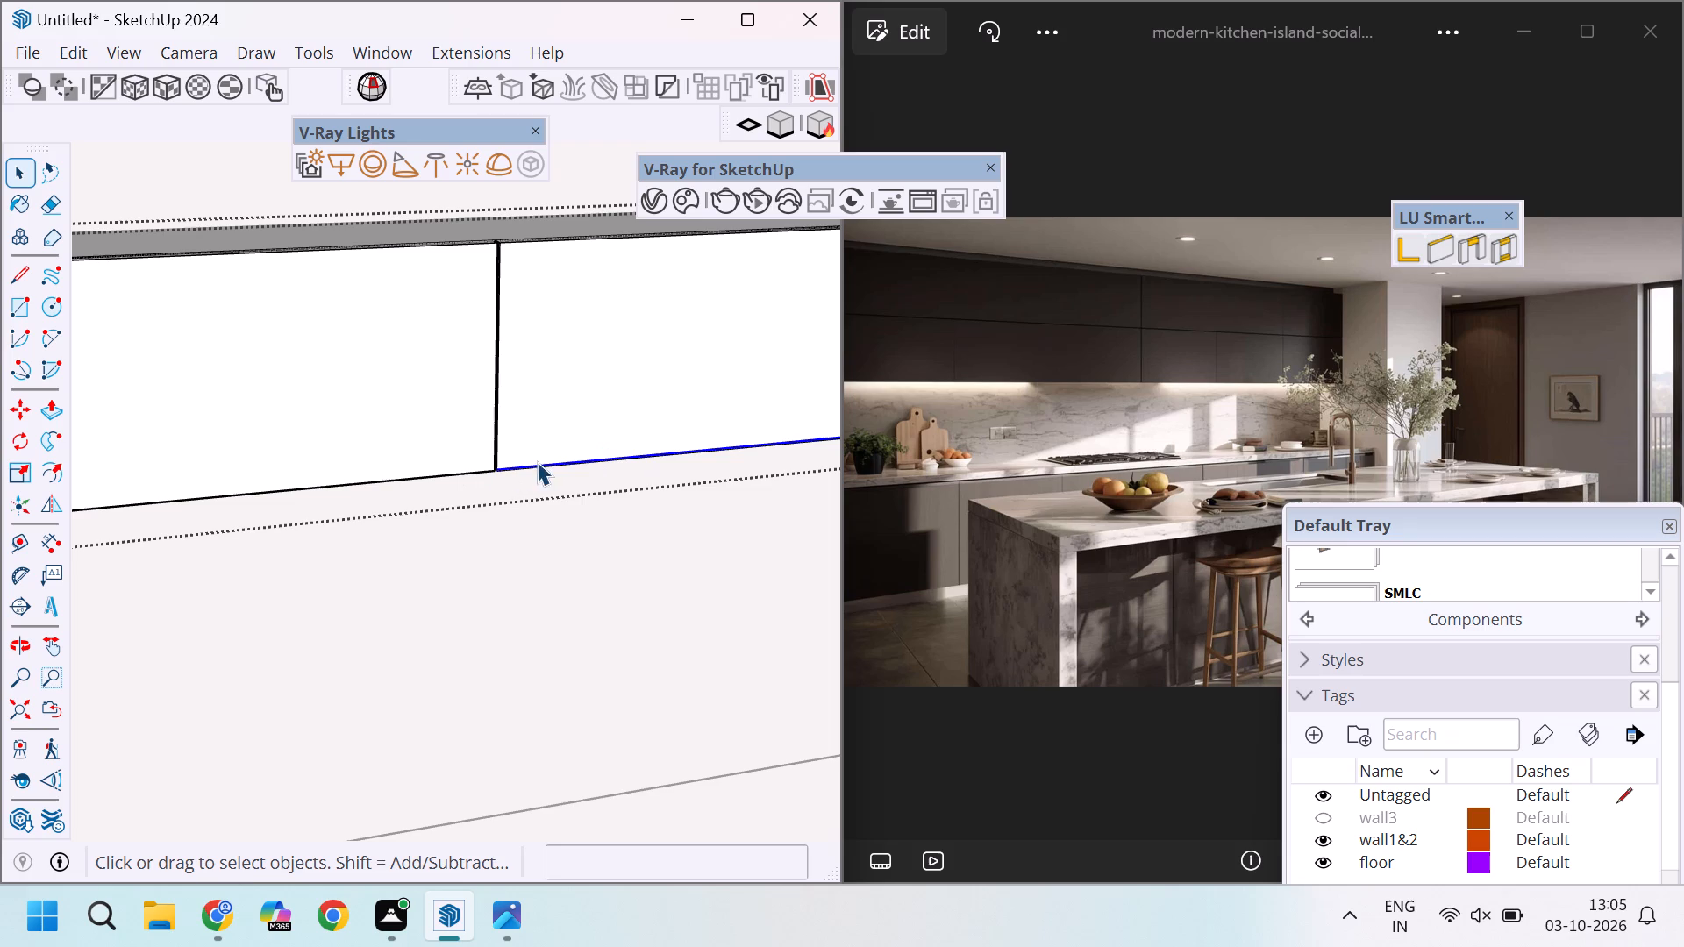
scroll(537, 461, up, 3)
scroll(384, 382, down, 10)
scroll(518, 423, up, 9)
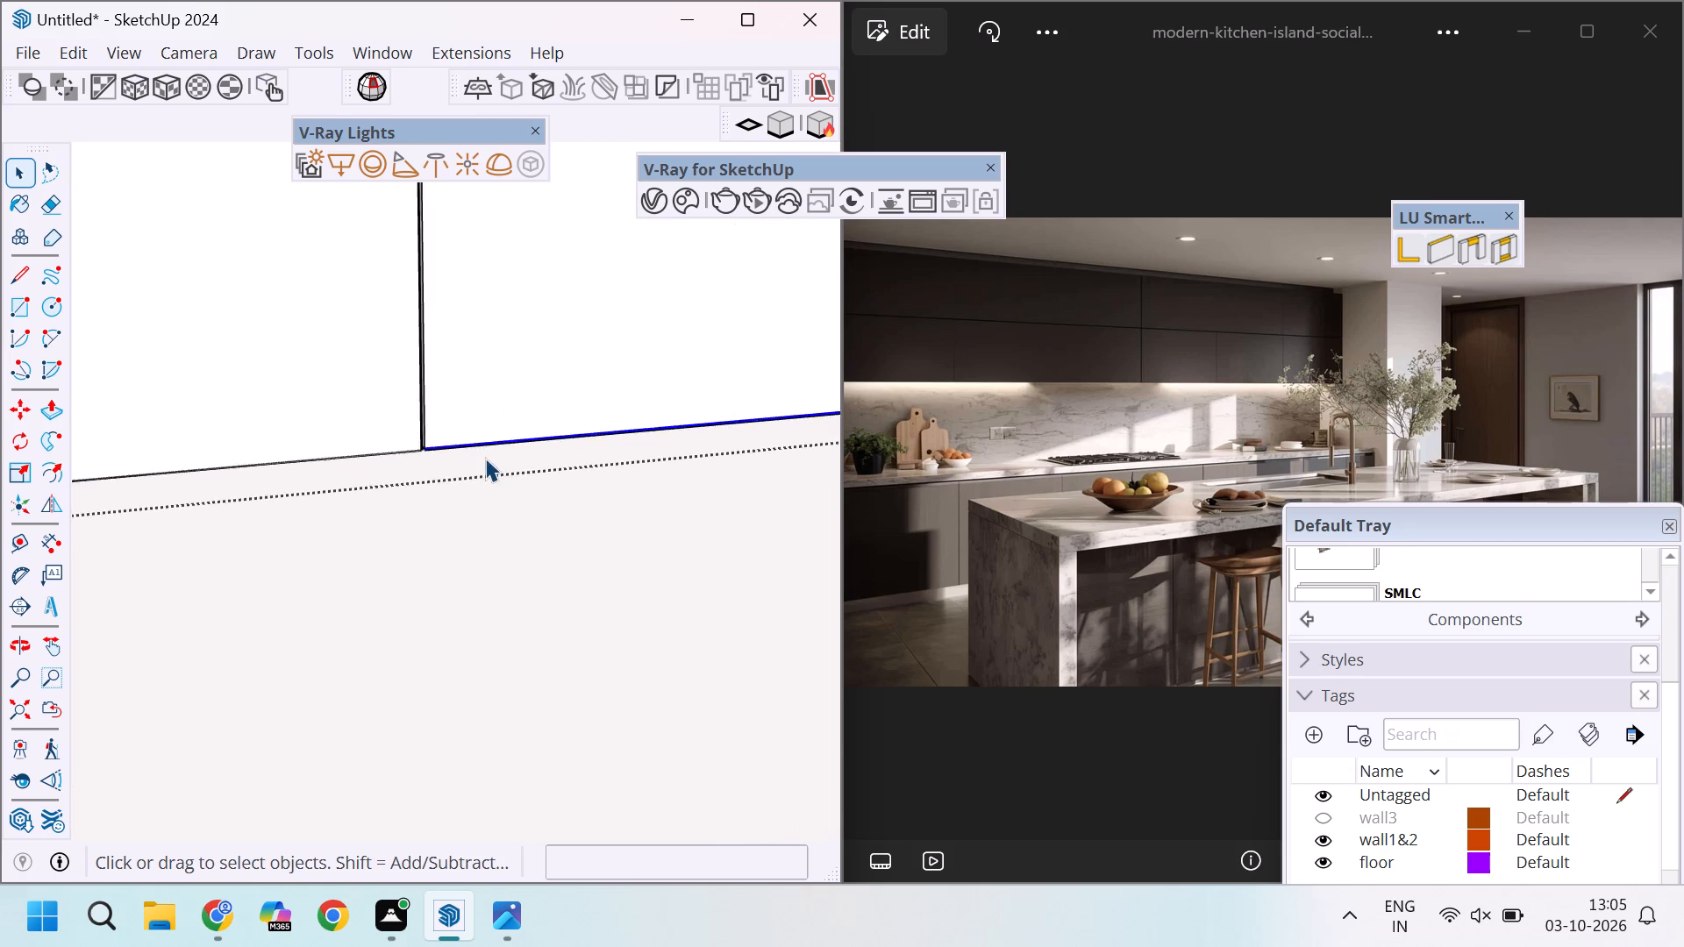
scroll(485, 458, up, 11)
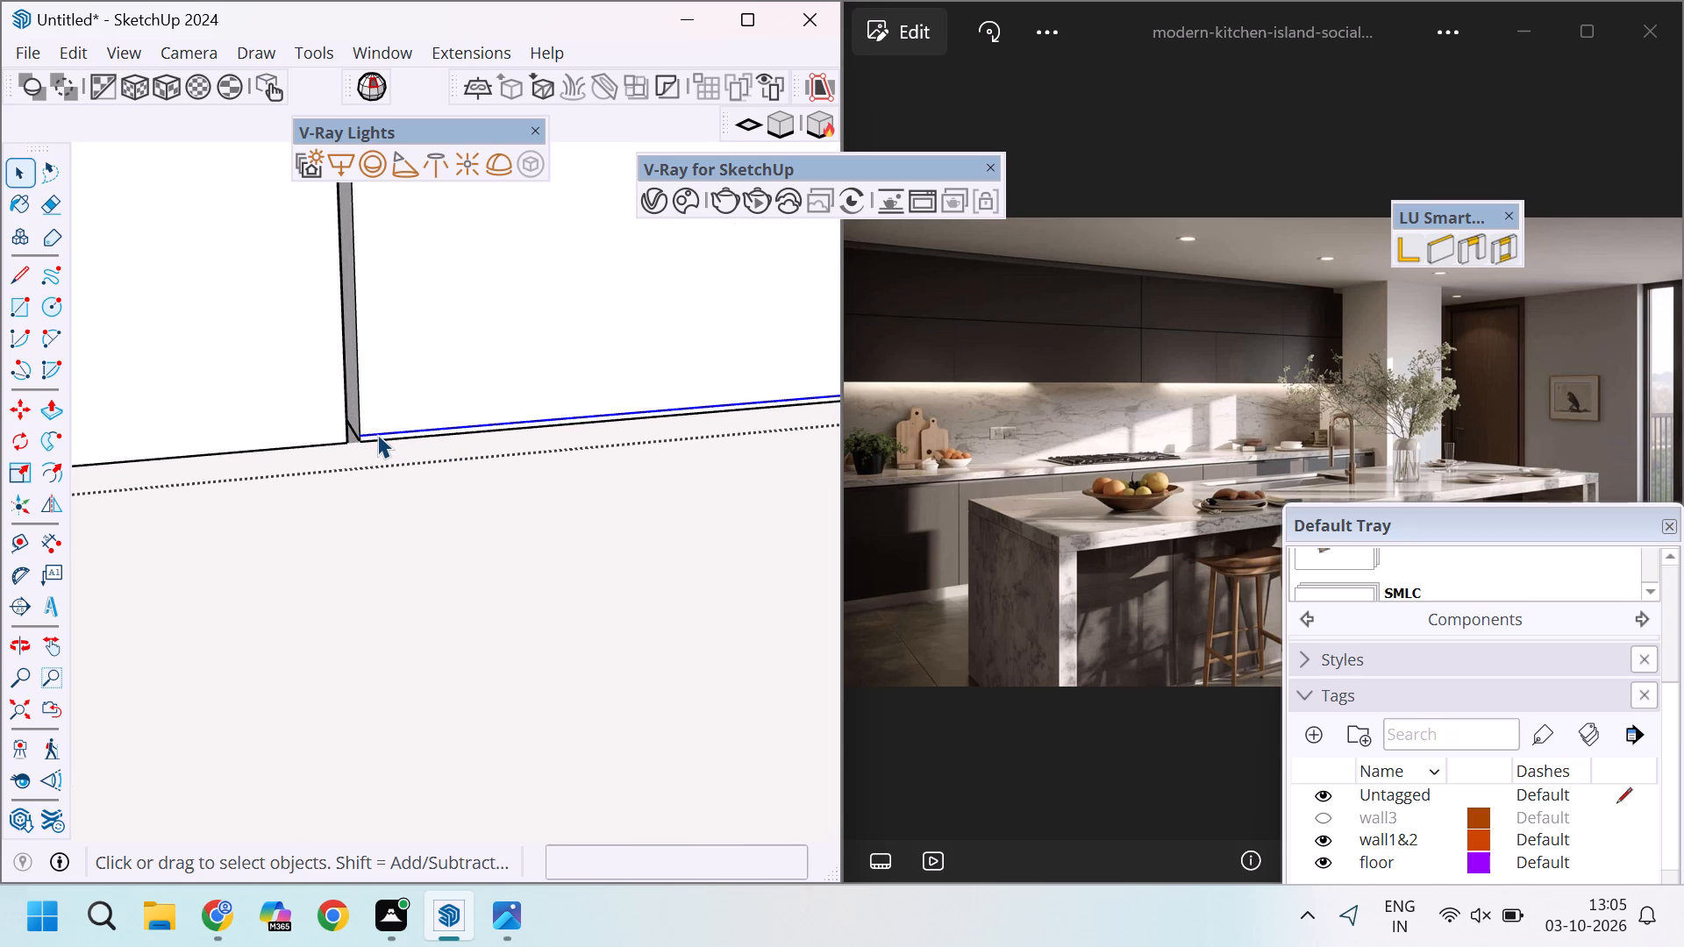
scroll(336, 429, down, 10)
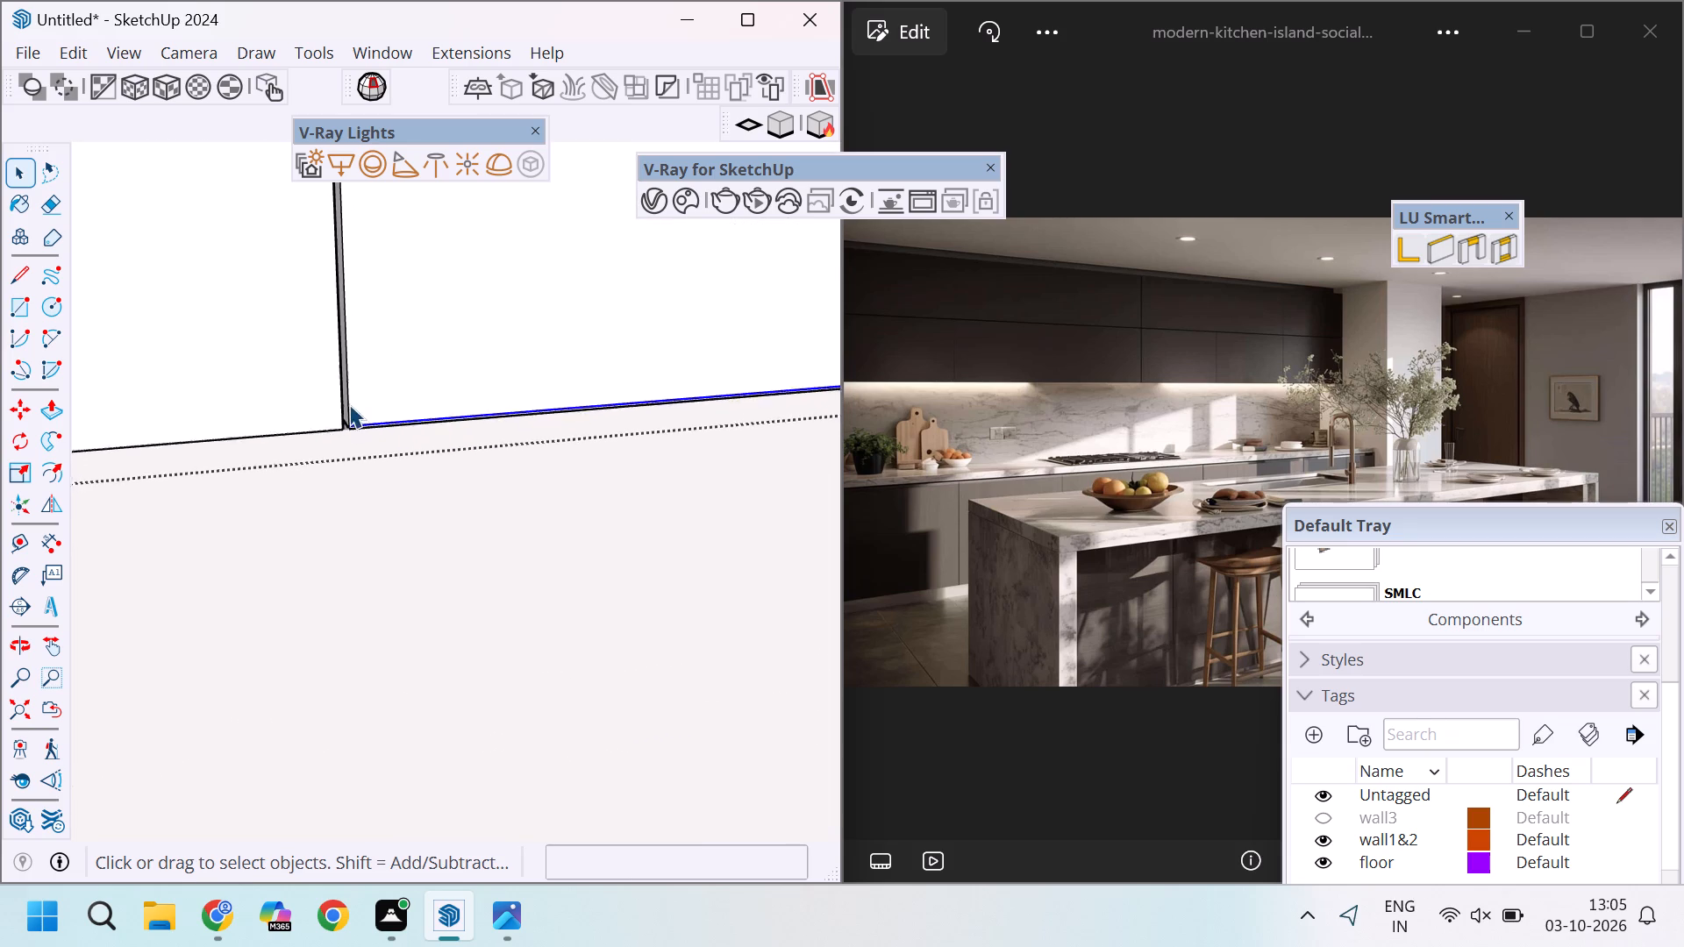
scroll(349, 404, up, 18)
scroll(387, 428, down, 3)
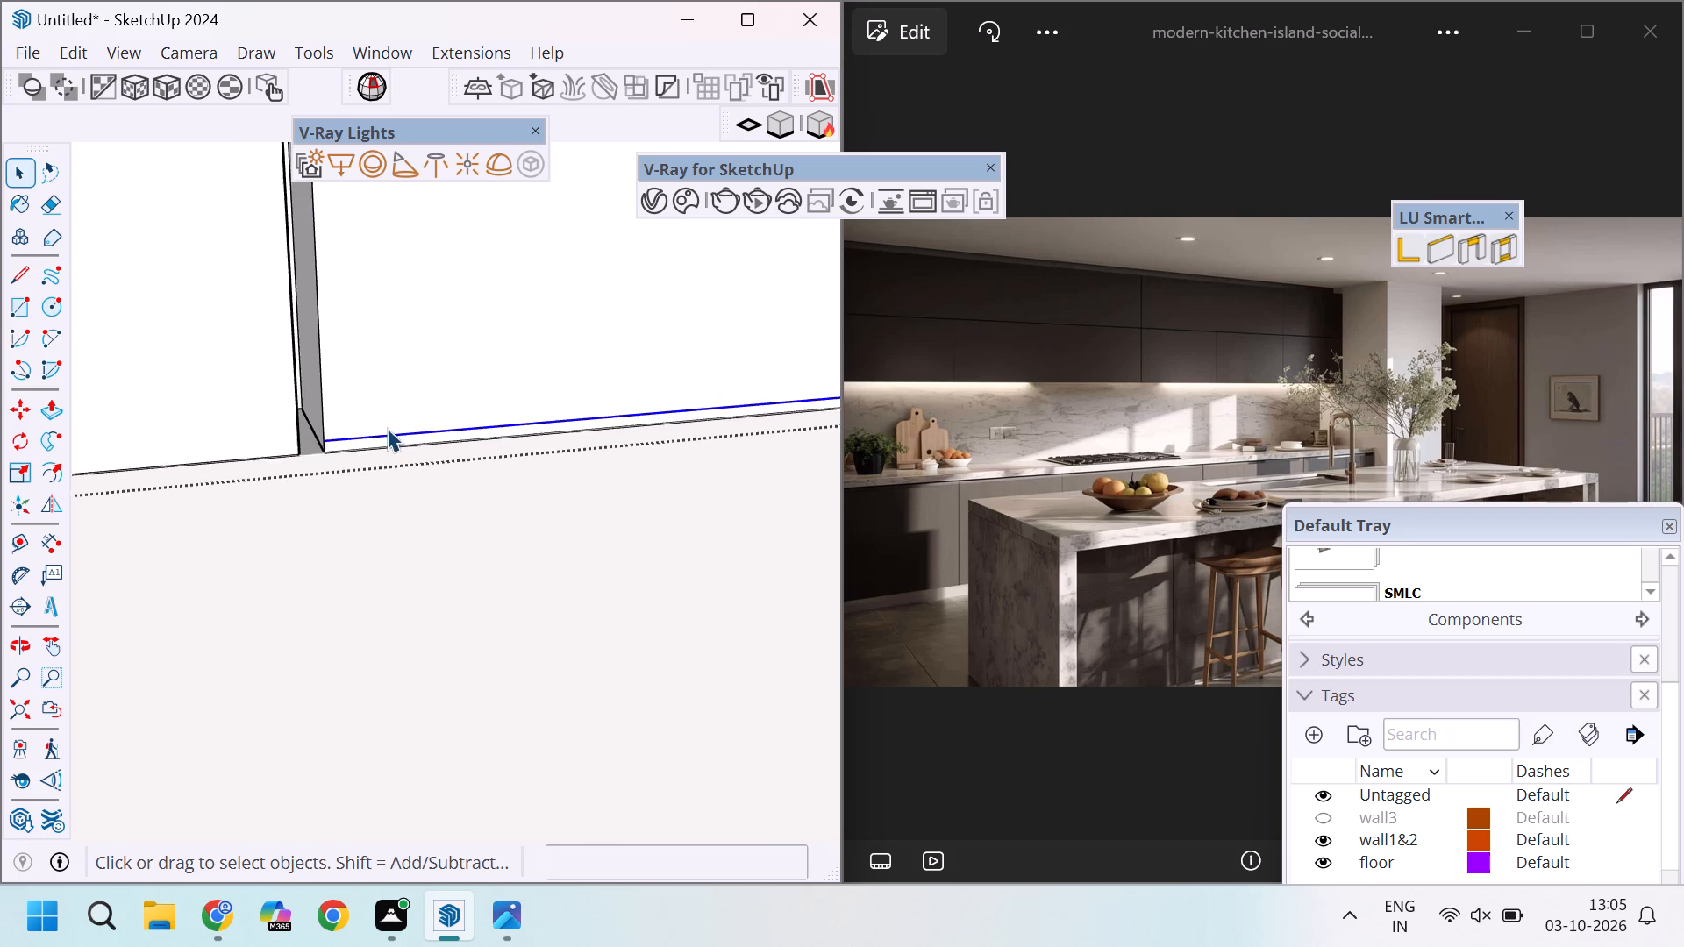
scroll(387, 428, down, 6)
scroll(303, 434, up, 4)
scroll(379, 432, down, 9)
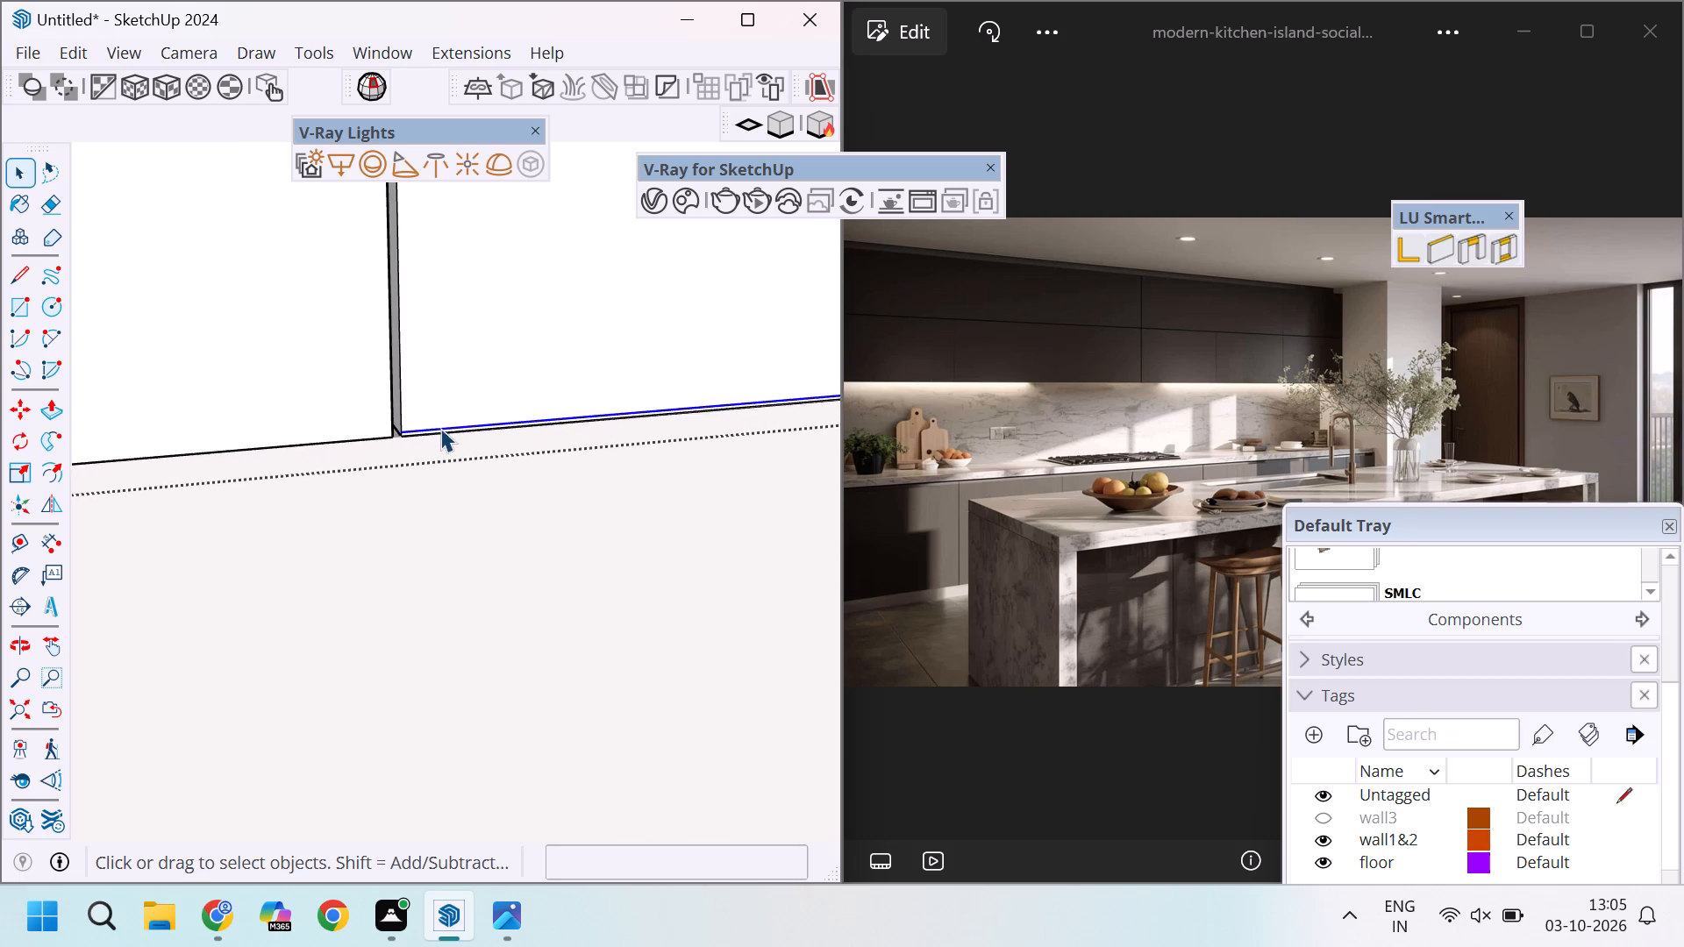
scroll(440, 428, down, 4)
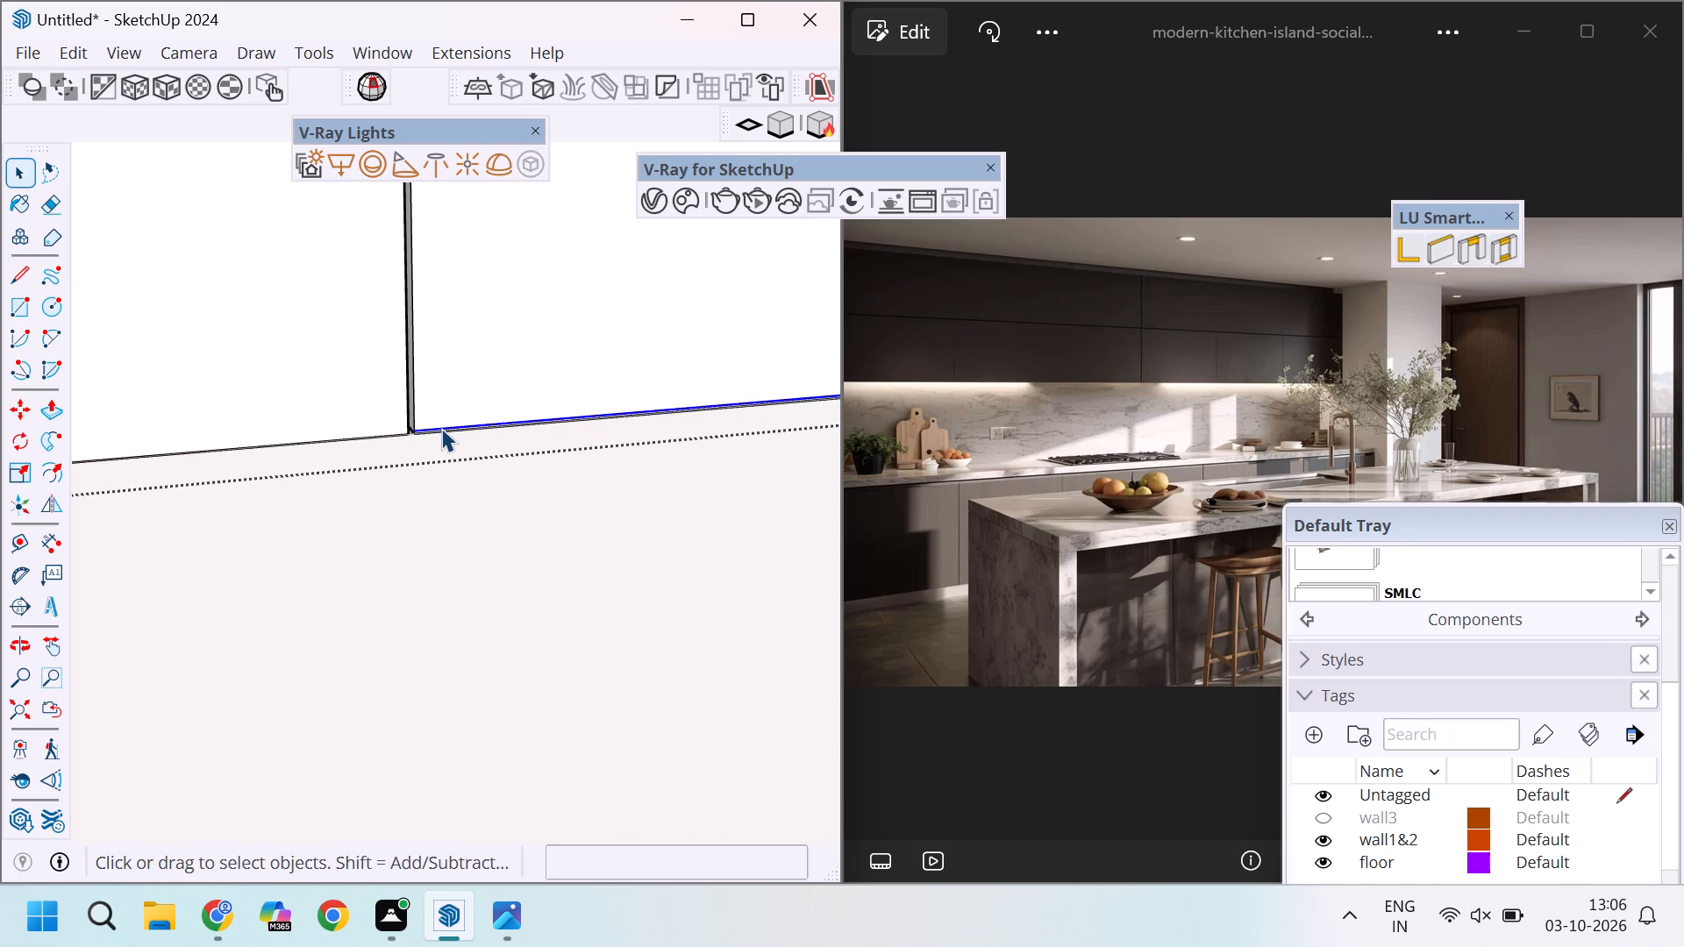
Select the left shutter's bottom front edge in the upper front panel group and start the Move tool on it.
scroll(328, 410, up, 4)
click(374, 454)
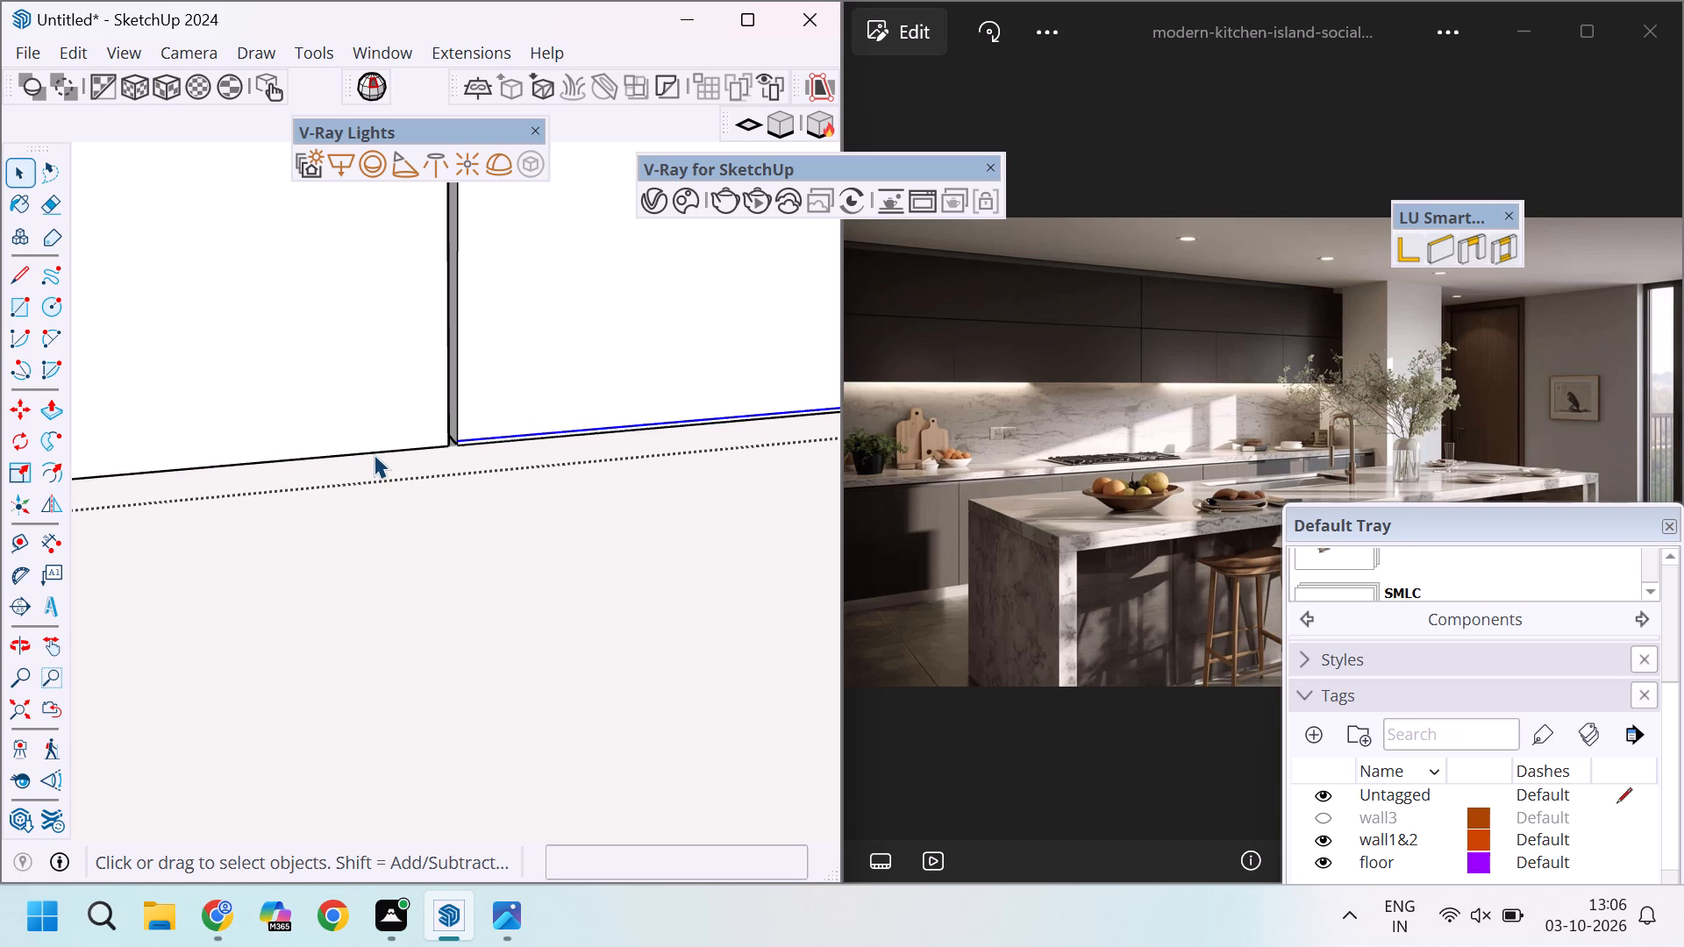
scroll(386, 452, down, 2)
key(m)
scroll(386, 452, down, 11)
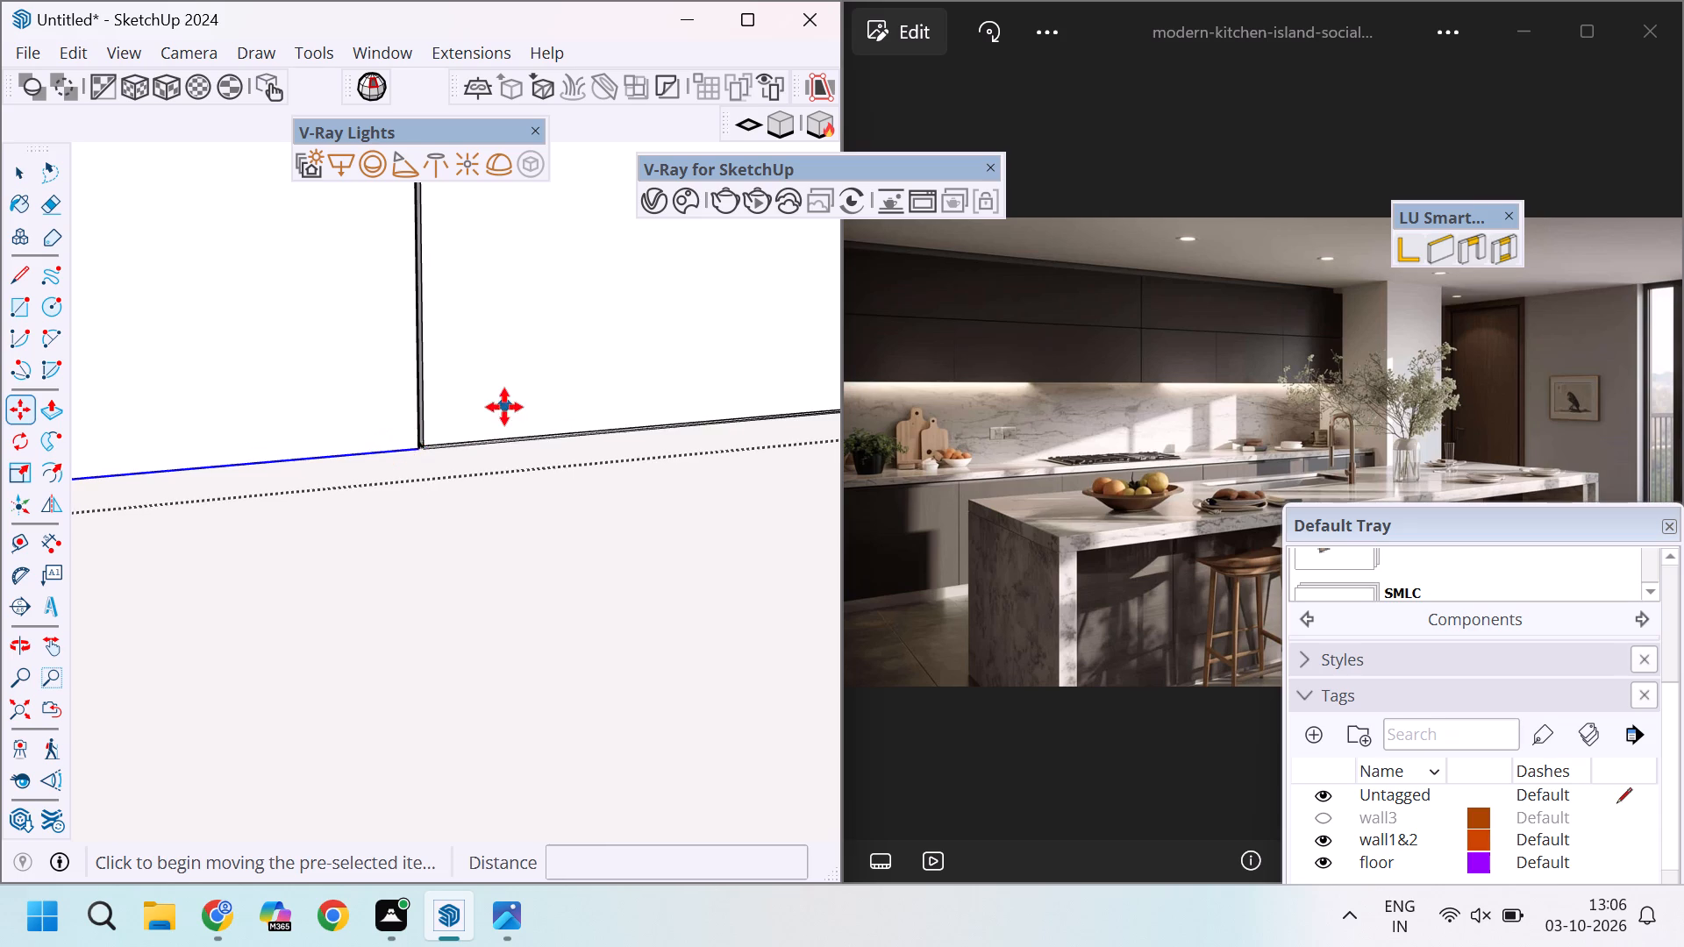
scroll(504, 407, down, 13)
scroll(234, 426, up, 5)
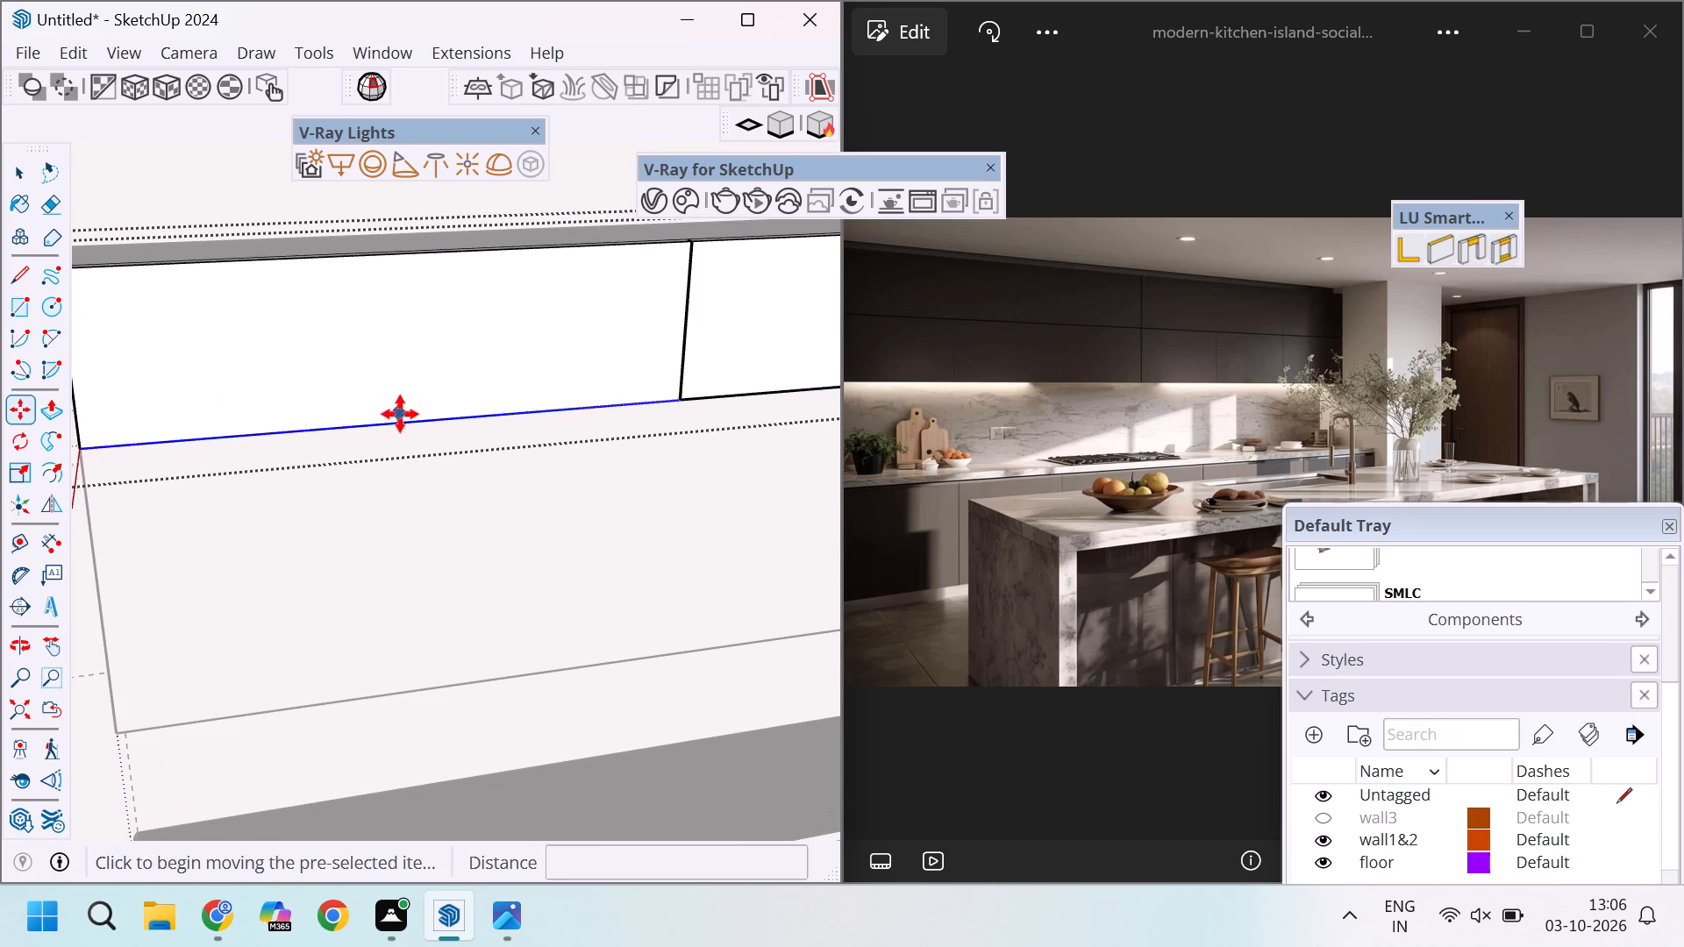
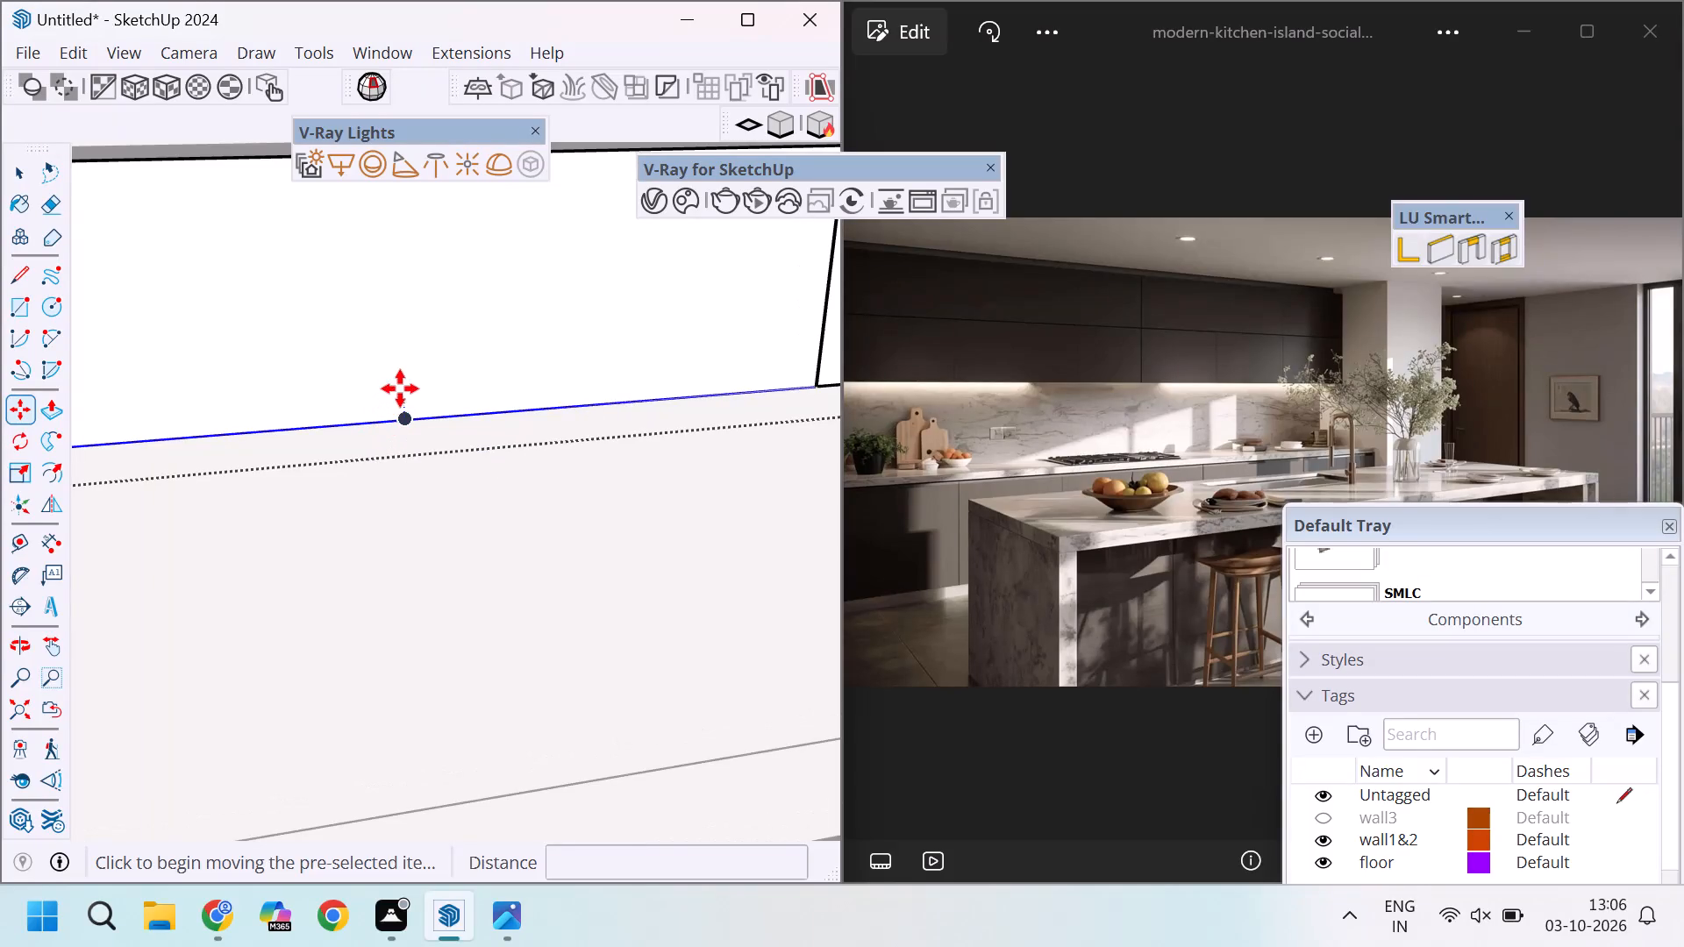
Copy the bottom edge of the left door in the wall cabinet's upper row 2 mm upward.
scroll(410, 357, down, 5)
scroll(403, 384, up, 4)
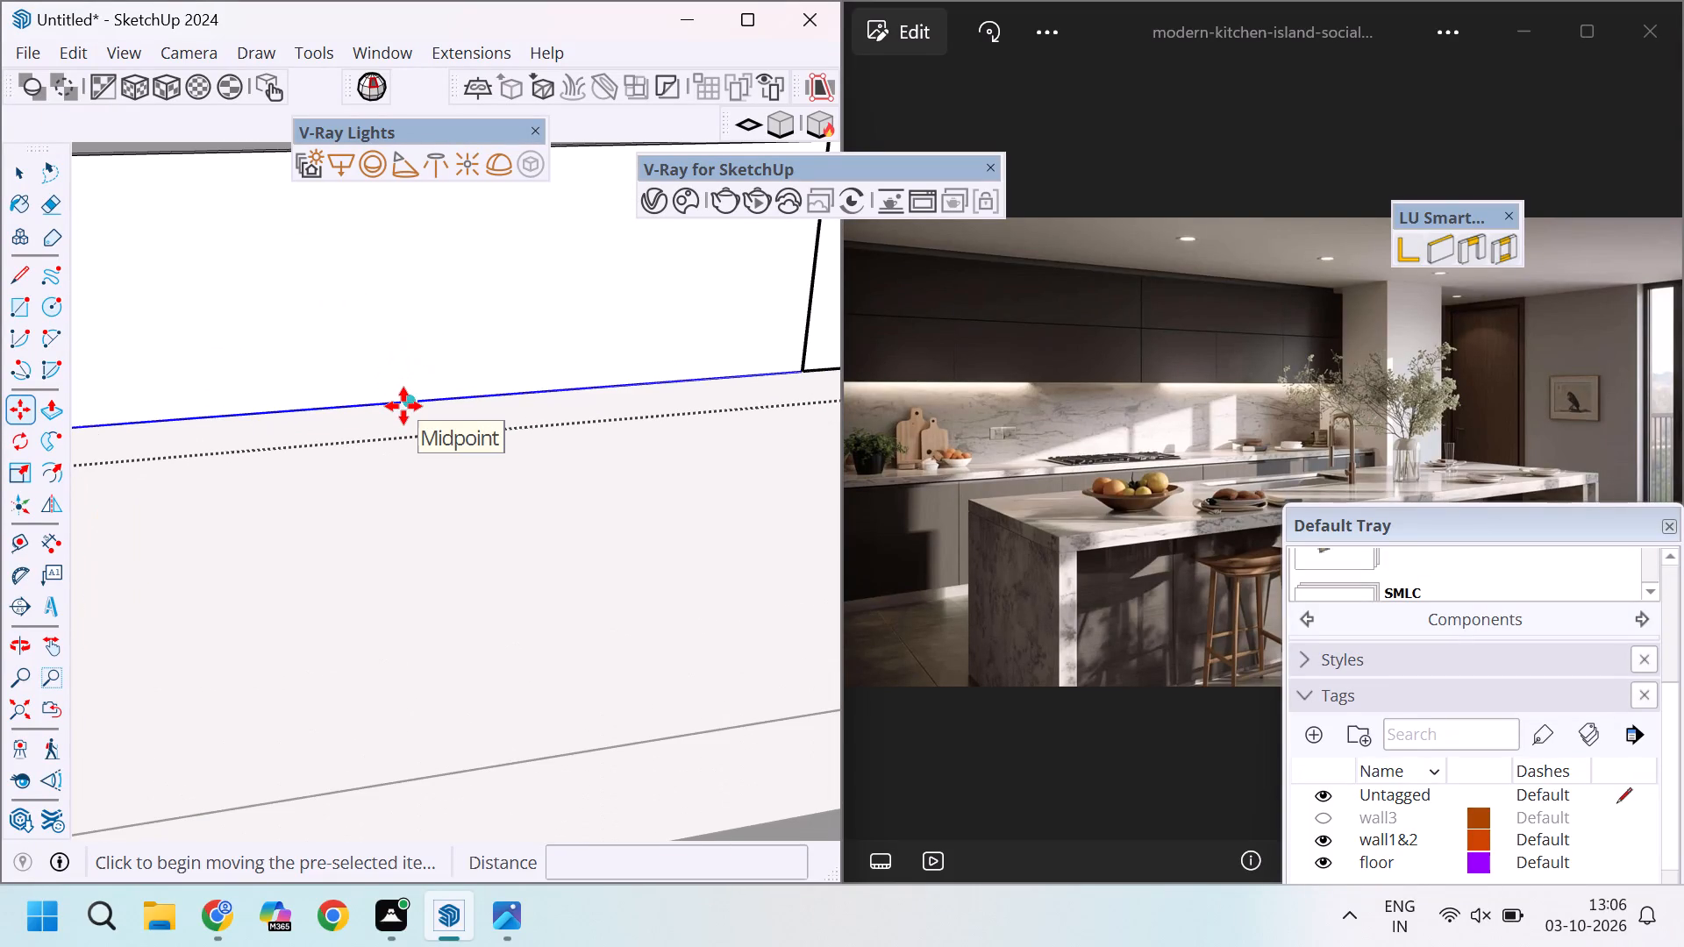
click(409, 400)
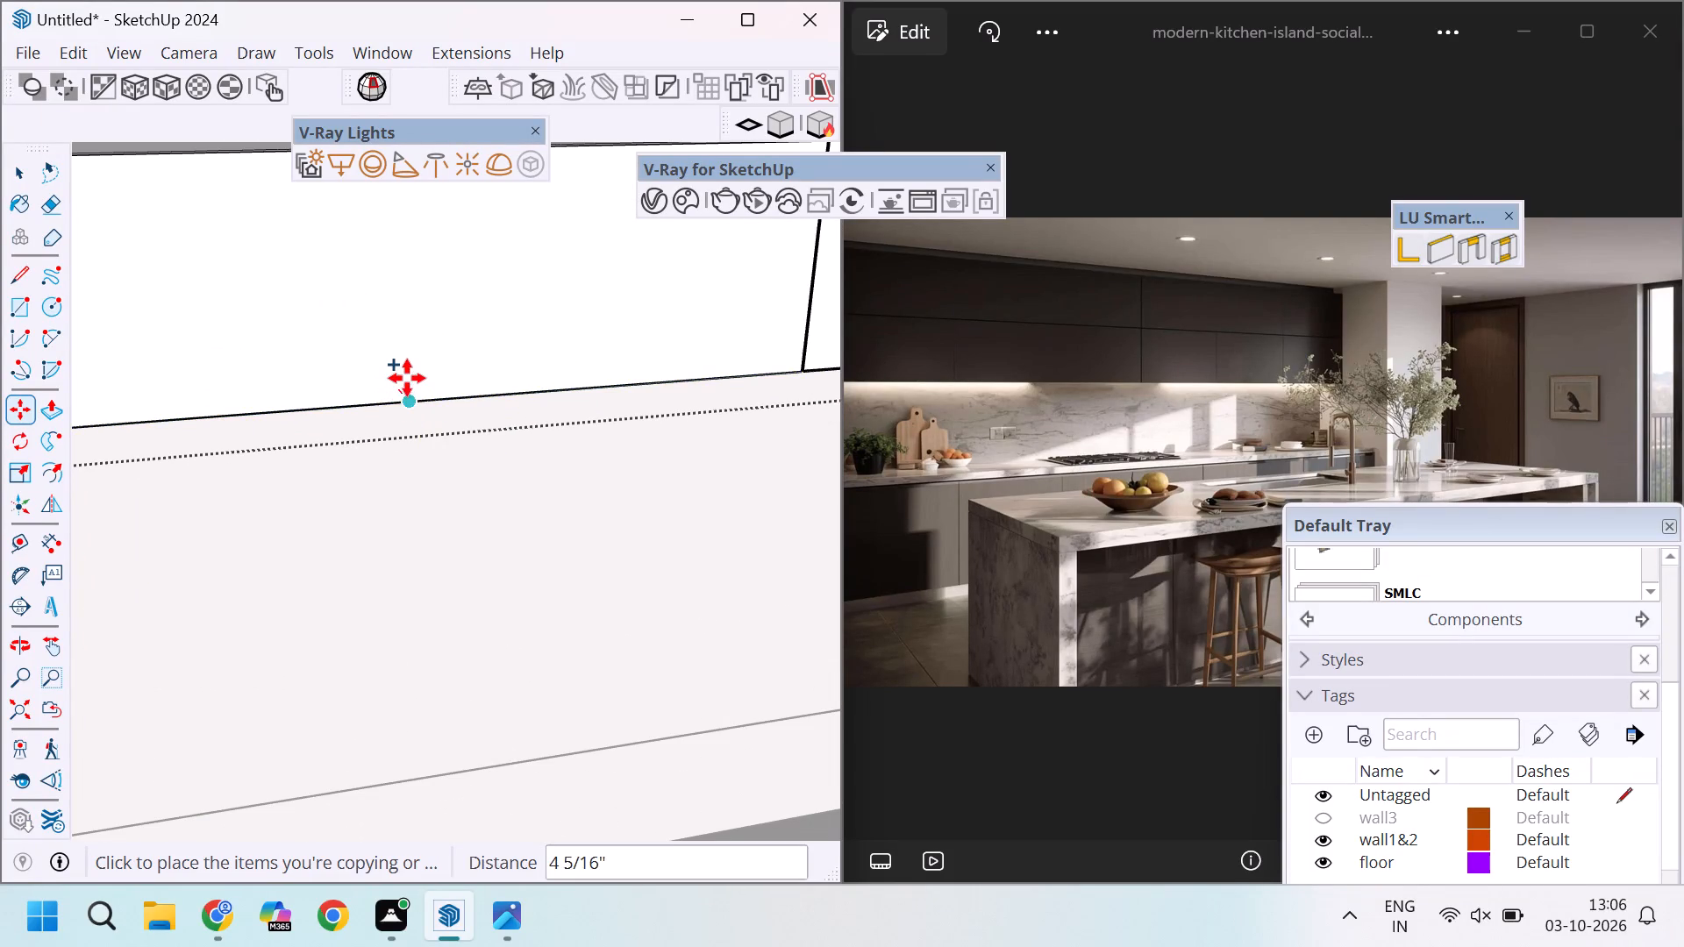
scroll(407, 378, up, 2)
text(2mm)
key(Return)
key(space)
Push the thin strip along the bottom of the left upper-row door inward by 1 inch.
scroll(292, 345, down, 11)
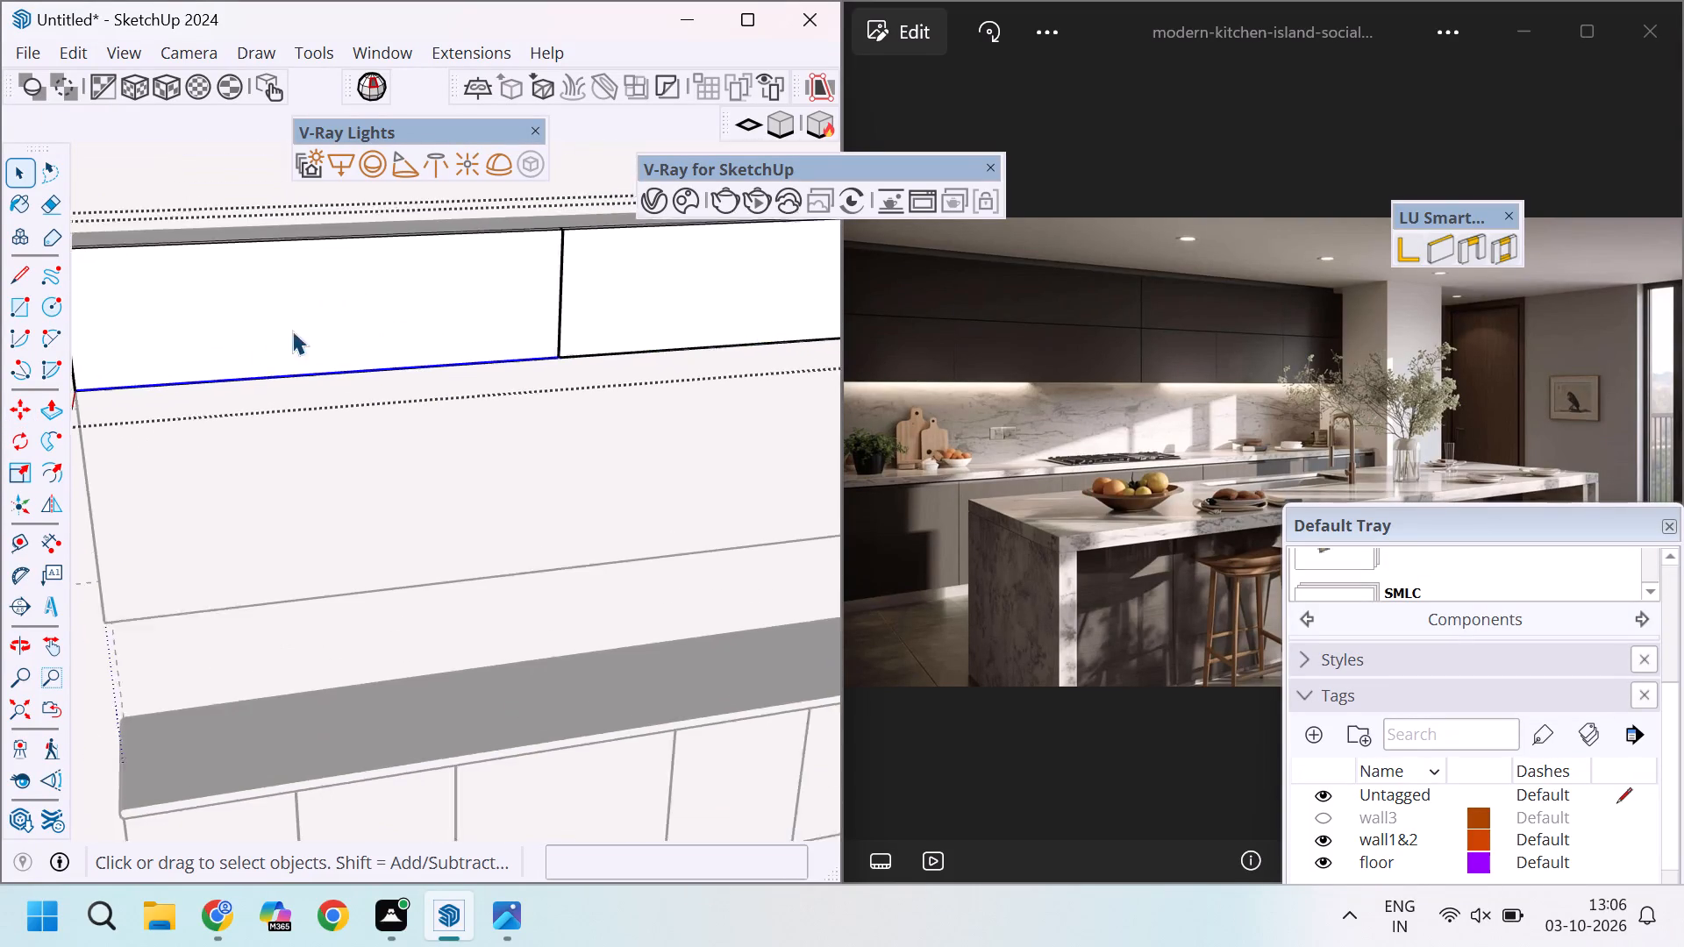
scroll(489, 337, up, 20)
scroll(489, 337, up, 6)
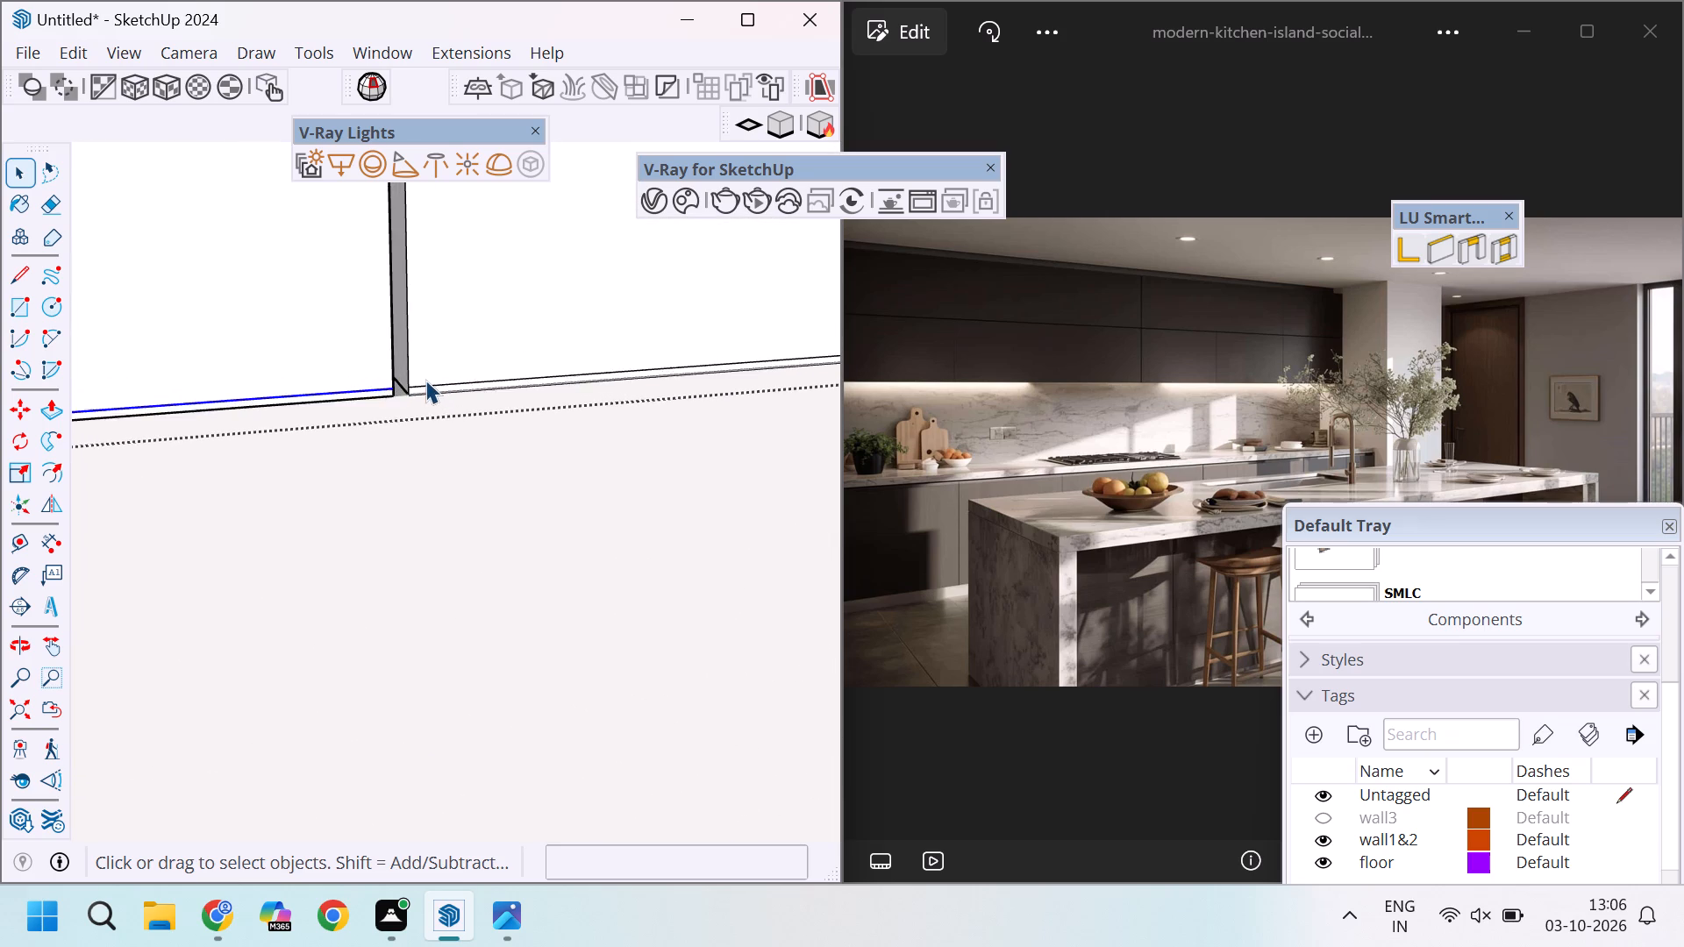
scroll(425, 380, up, 11)
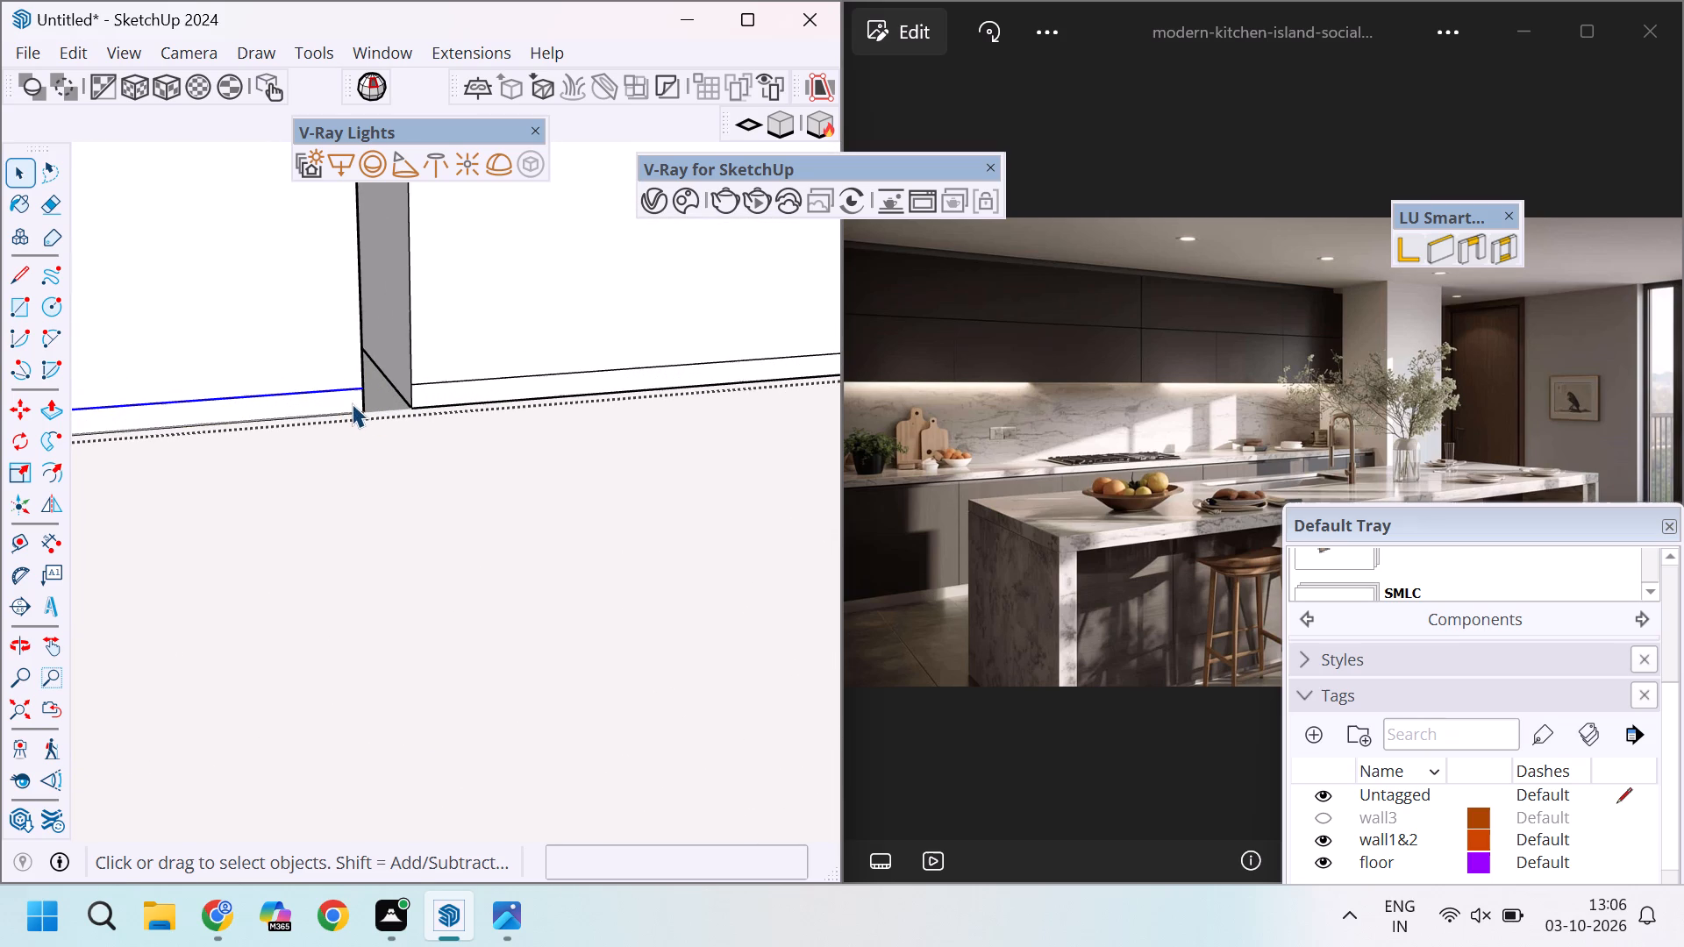
key(o)
key(p)
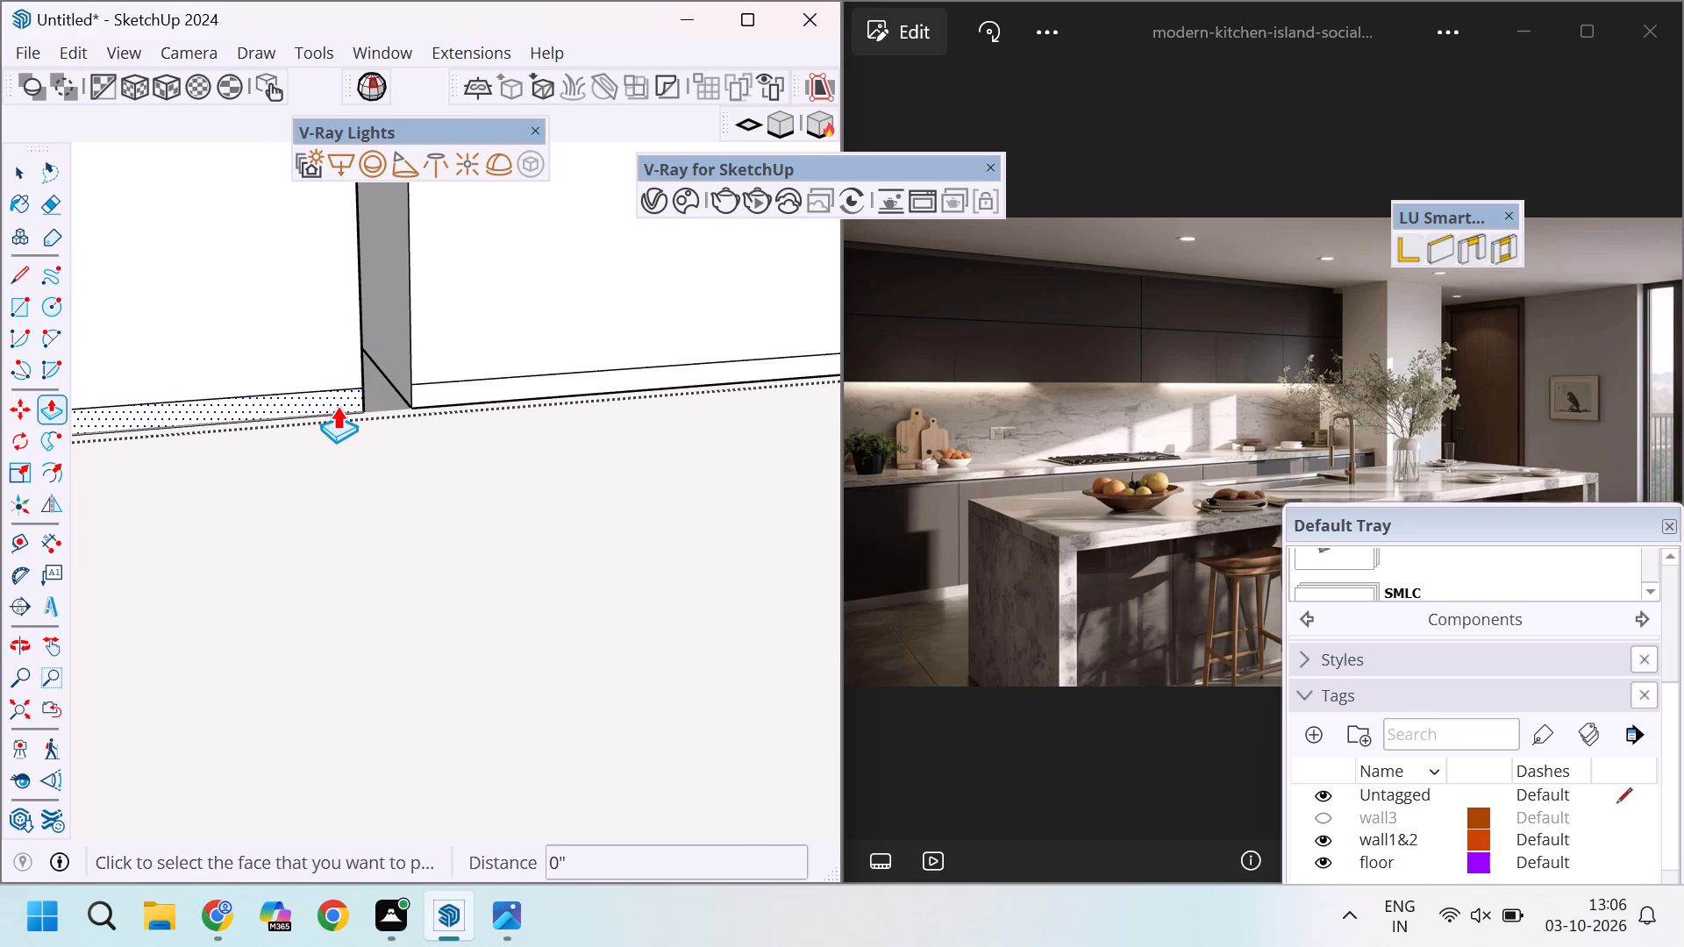
click(336, 404)
scroll(355, 393, up, 4)
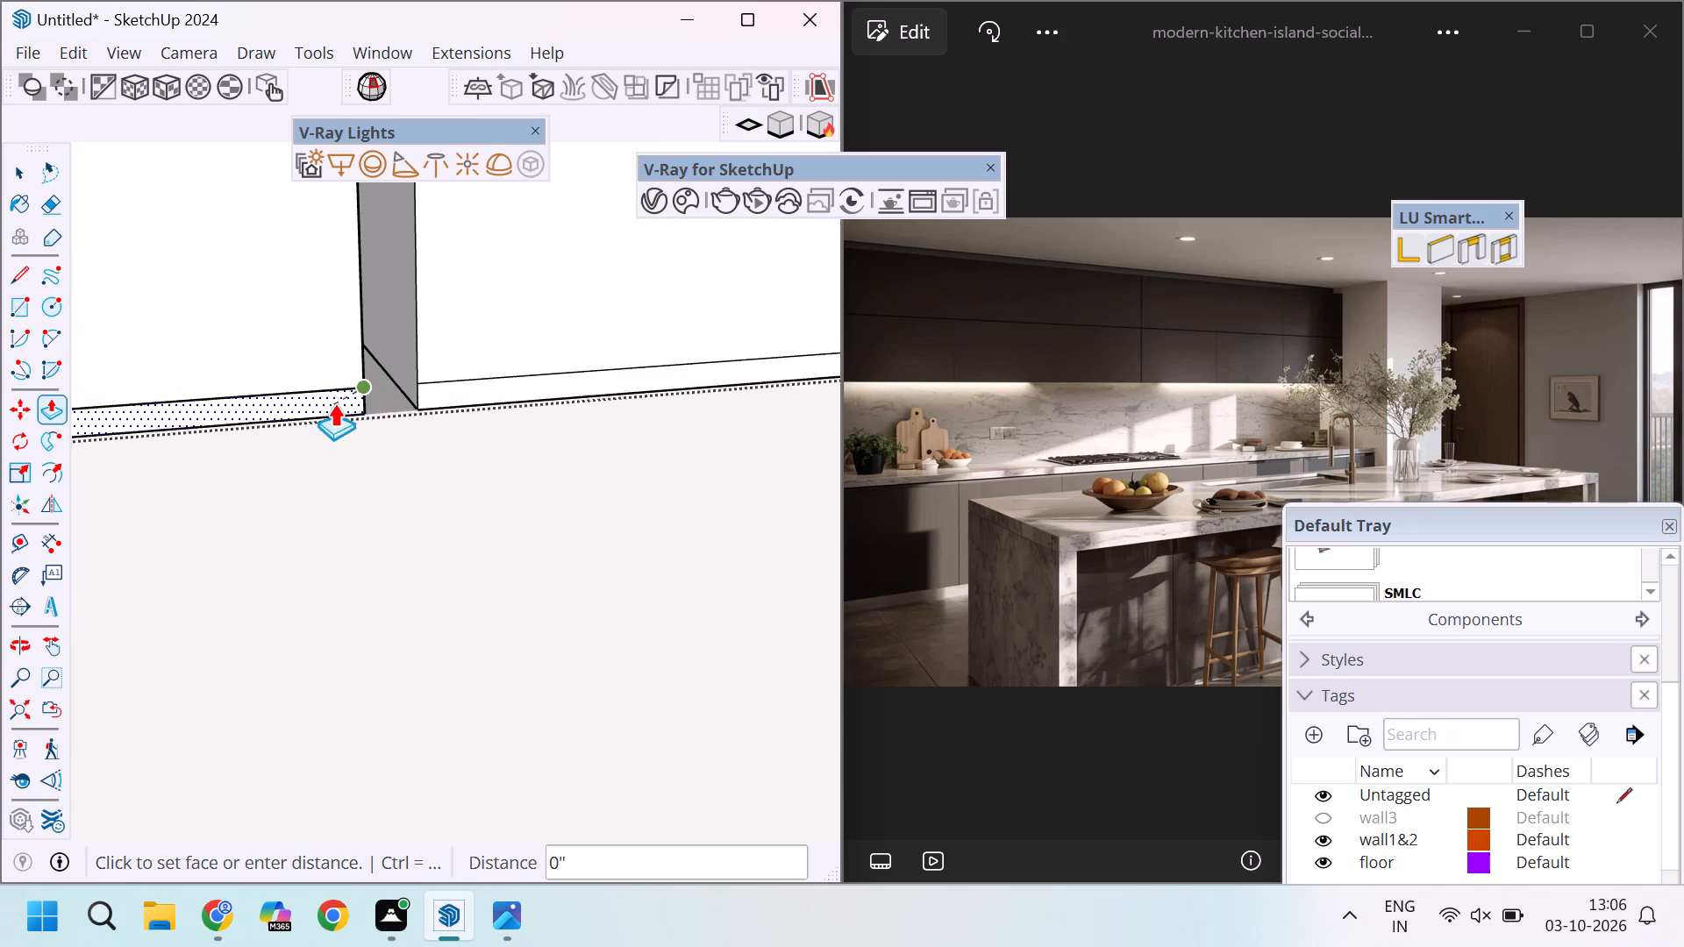
scroll(294, 402, up, 5)
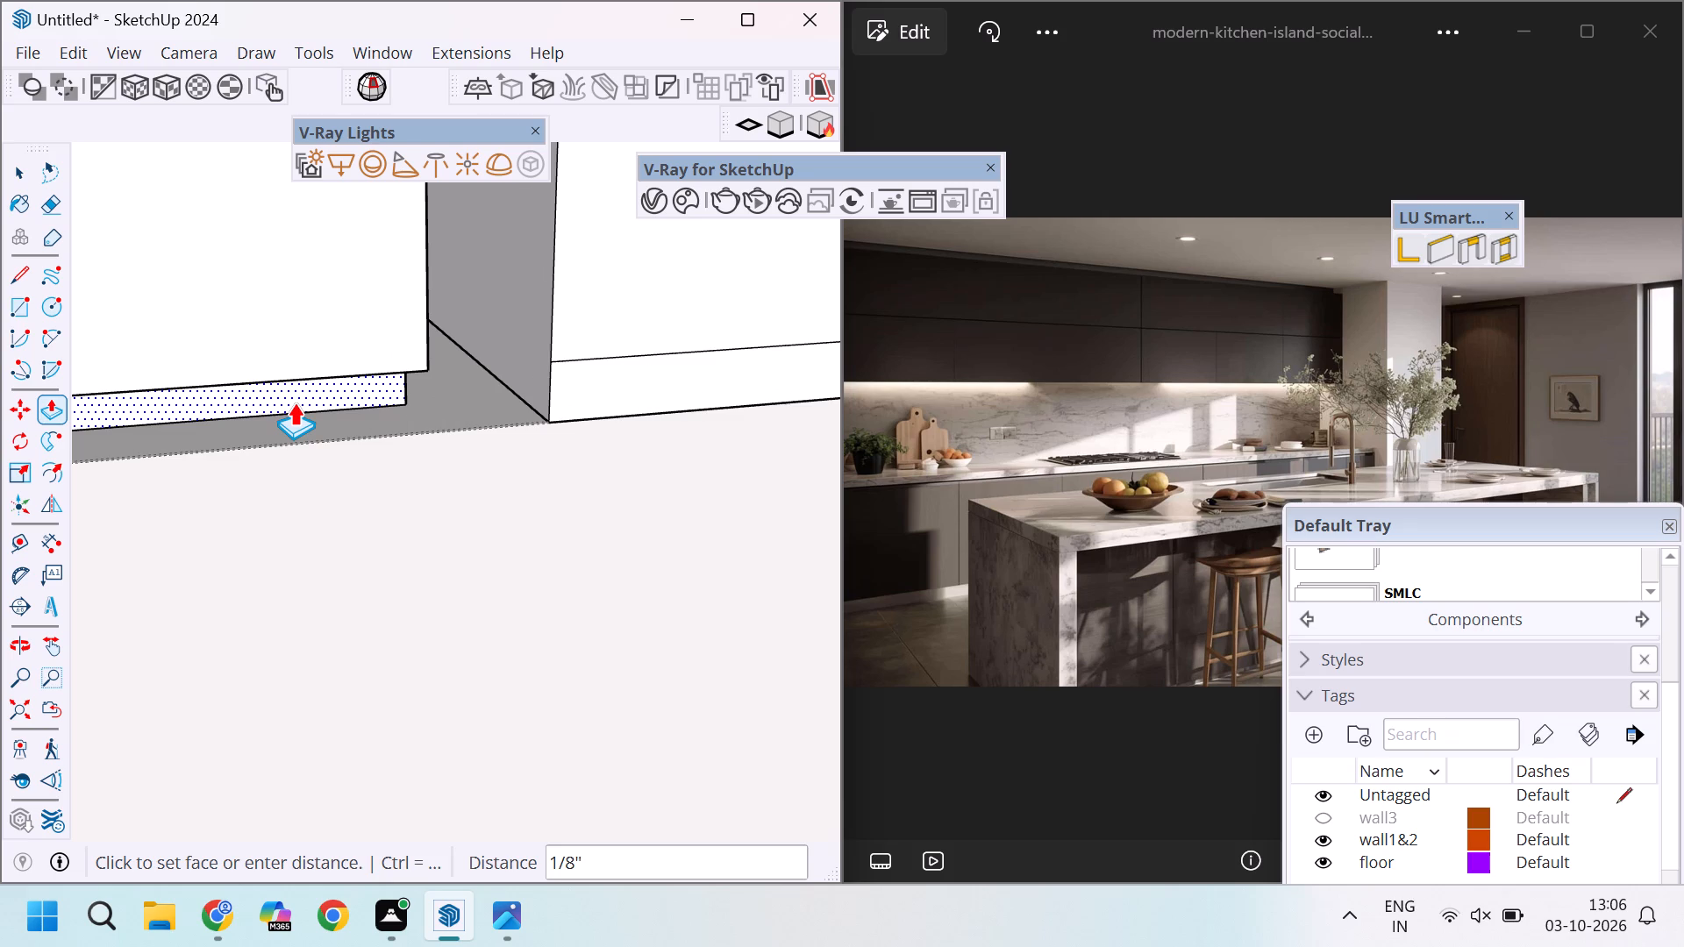
key(1)
key(Return)
Repeat the 1-inch push on the thin strip below the right upper-row door and leave the cabinet group.
scroll(294, 402, down, 5)
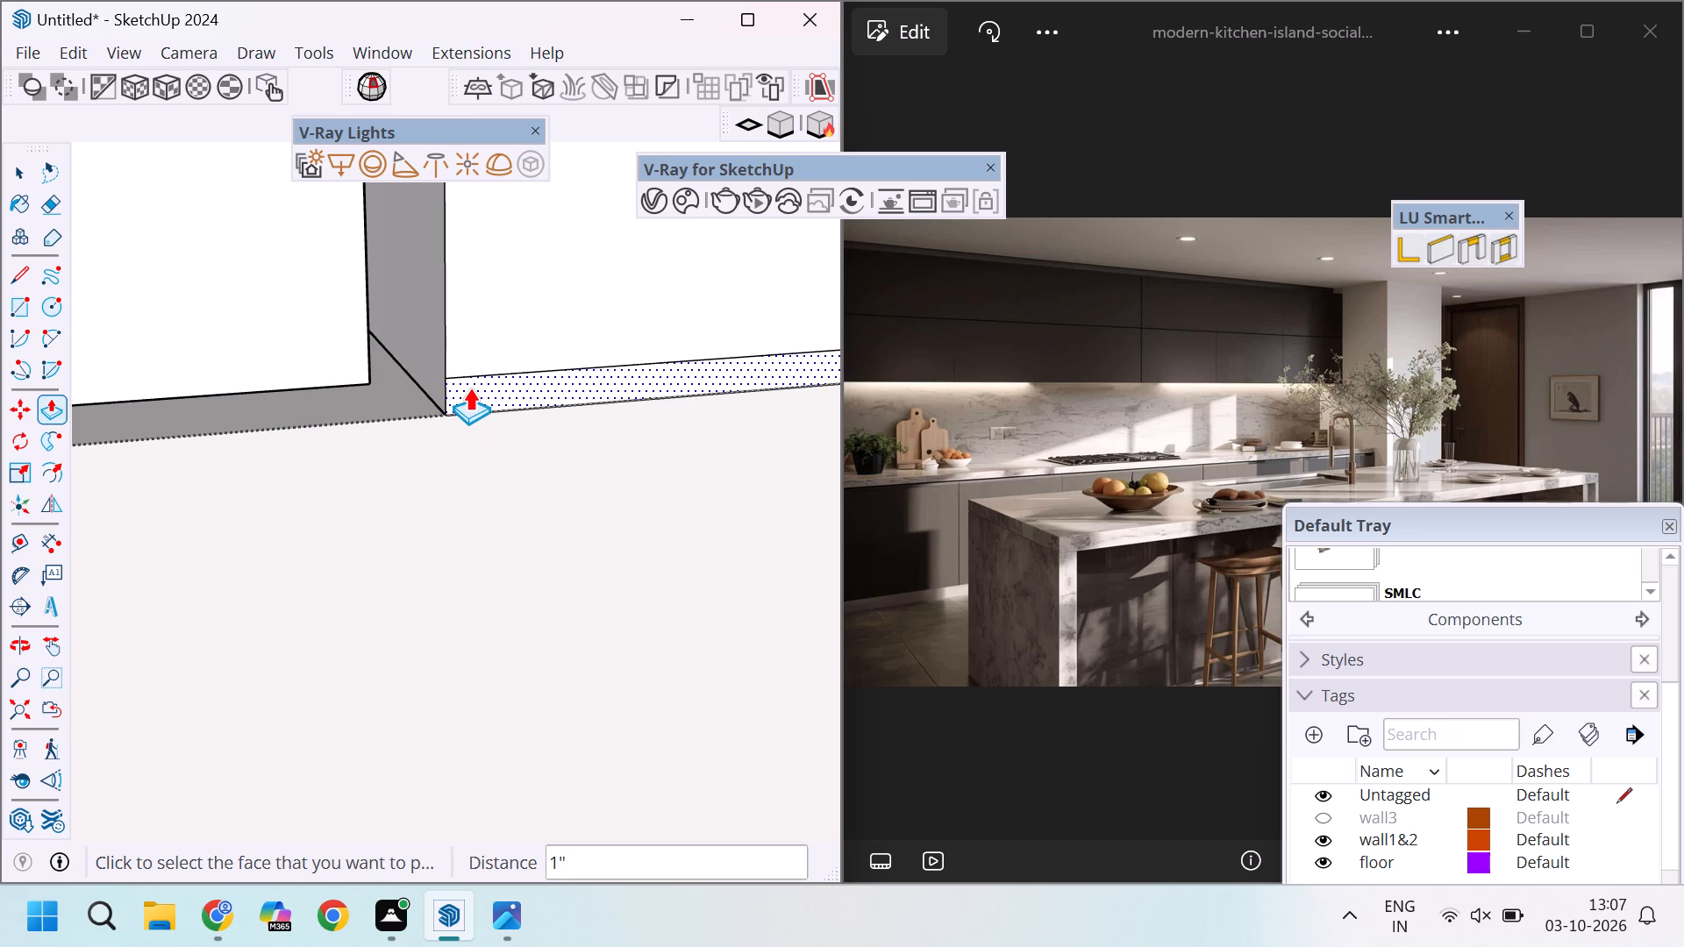
double_click(469, 388)
scroll(287, 381, down, 20)
scroll(287, 381, down, 17)
key(space)
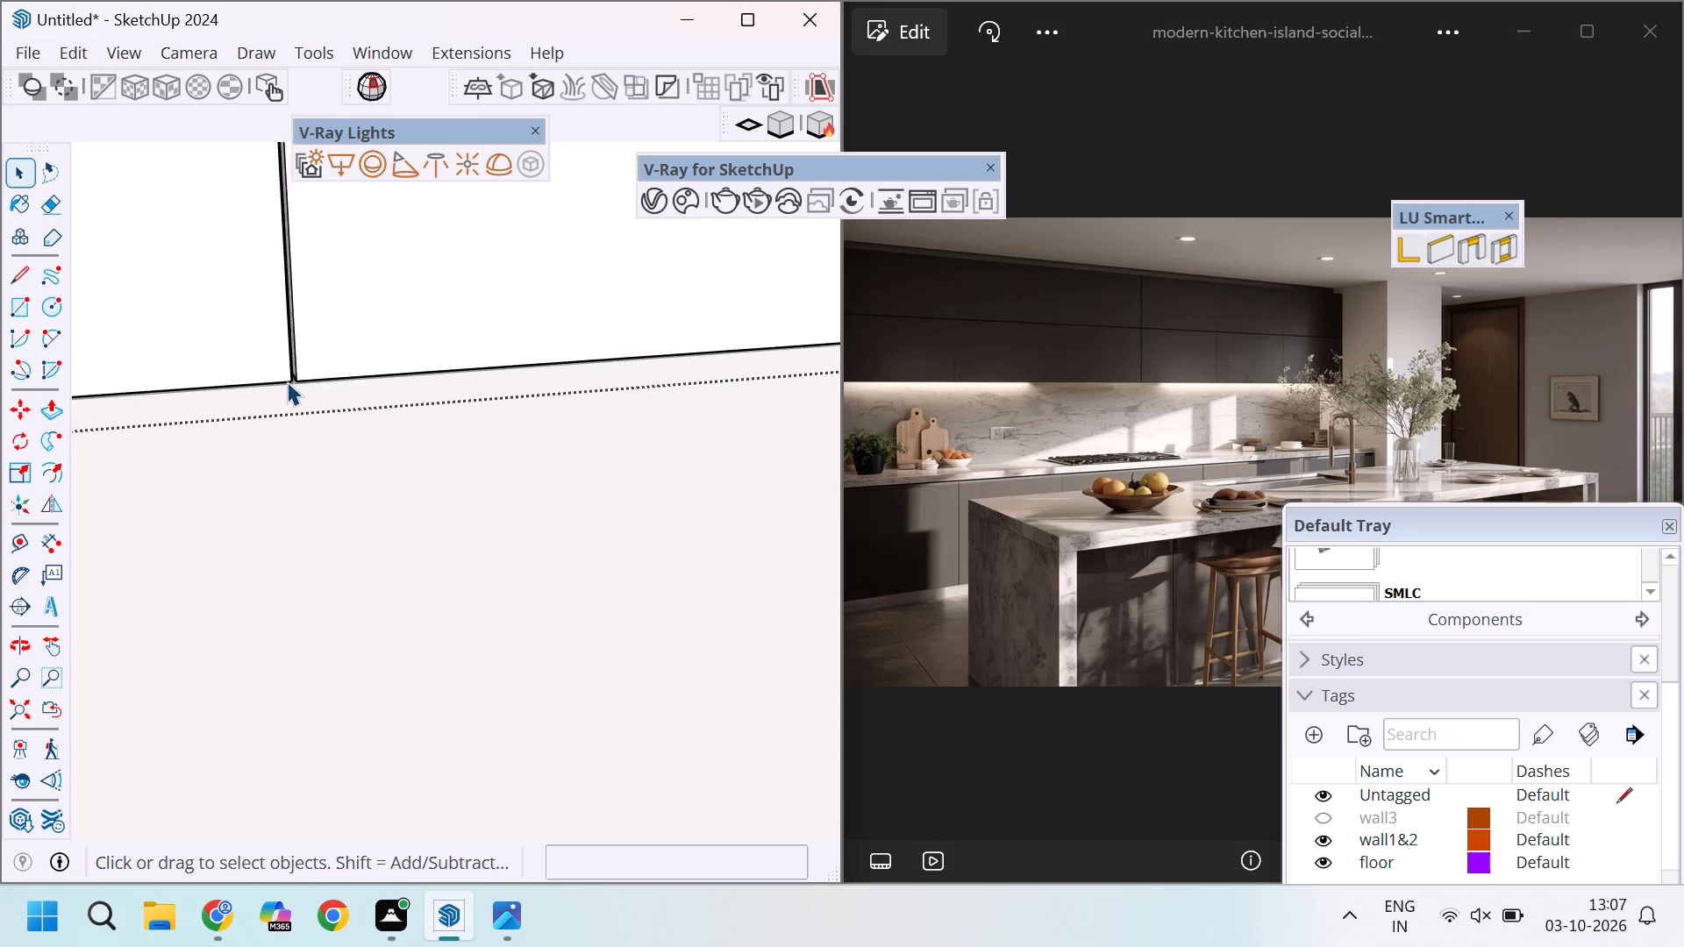
scroll(287, 381, down, 20)
scroll(287, 381, down, 4)
click(500, 212)
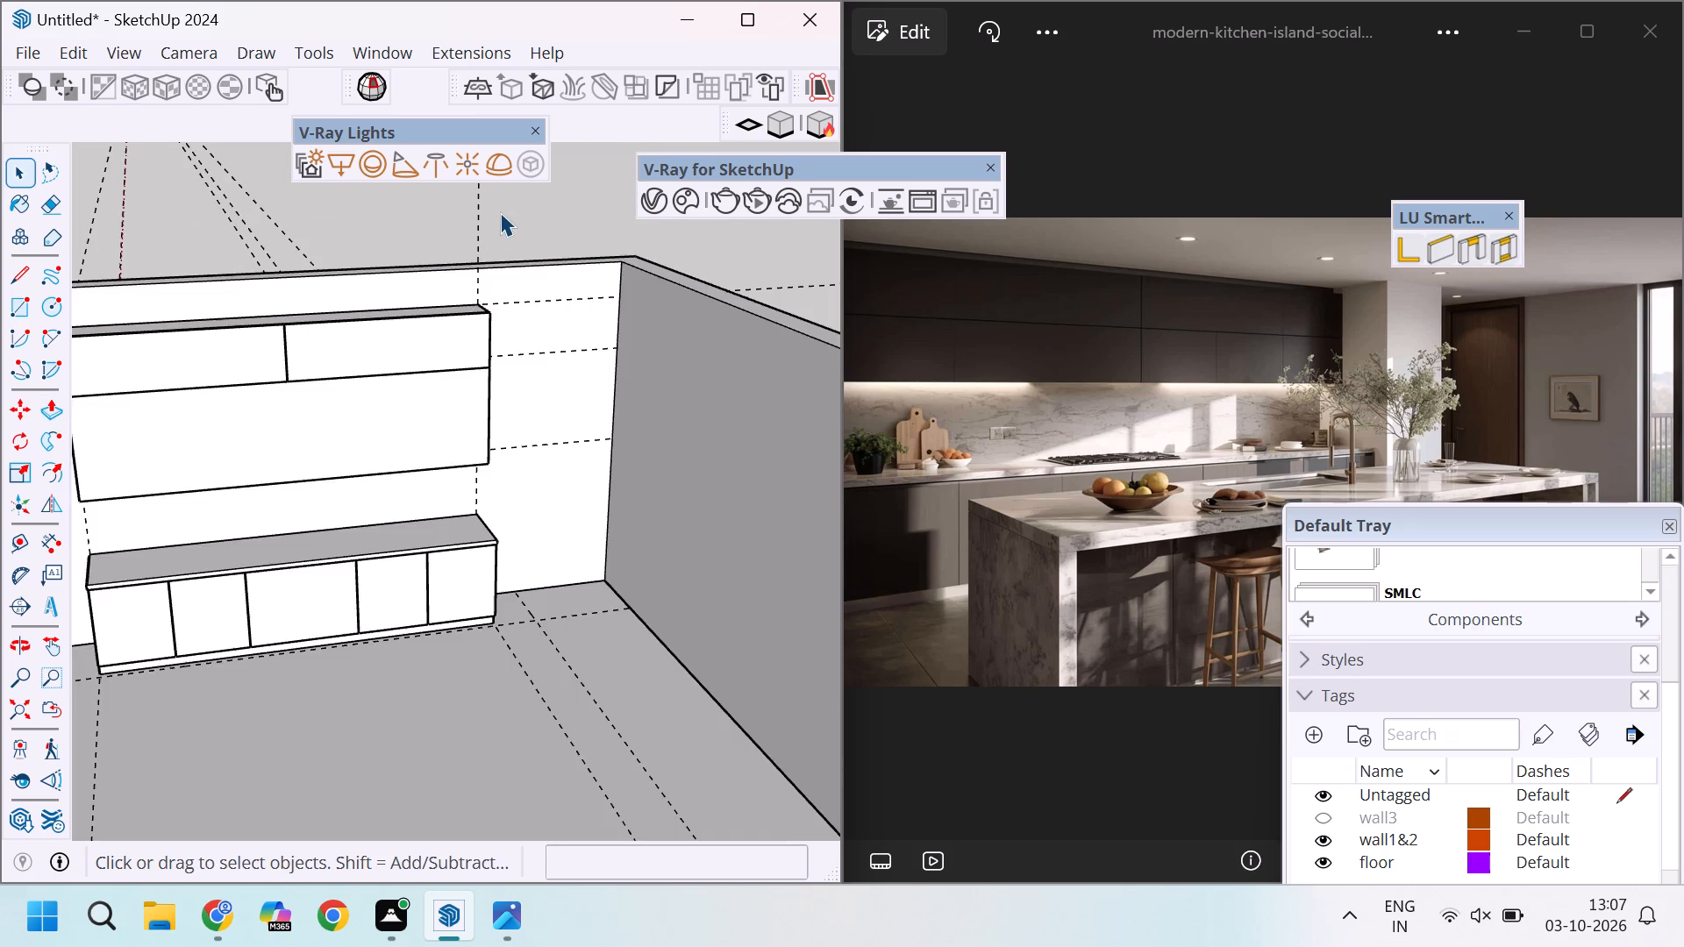
Inspect the grooves where the two upper-row doors meet the lower front of the wall cabinet.
scroll(453, 325, up, 4)
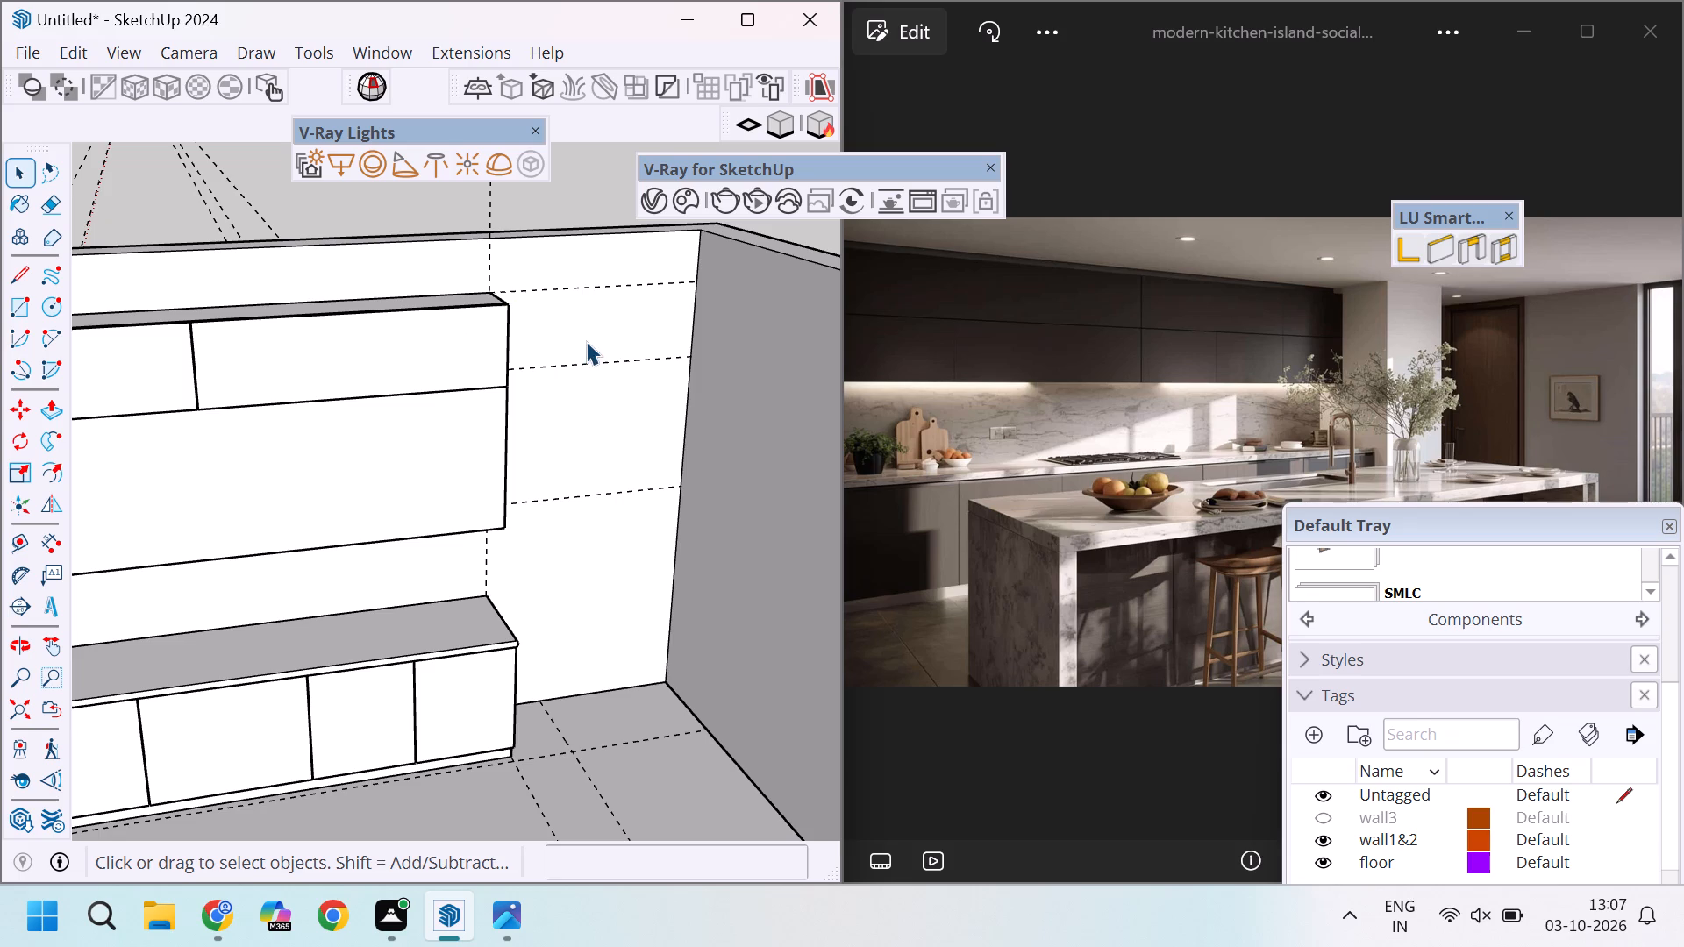
scroll(578, 341, down, 5)
scroll(310, 417, up, 5)
scroll(434, 409, up, 1)
middle_drag(434, 409, 560, 367)
scroll(610, 368, down, 6)
scroll(599, 368, up, 9)
scroll(312, 392, down, 4)
scroll(597, 426, up, 4)
scroll(474, 261, up, 6)
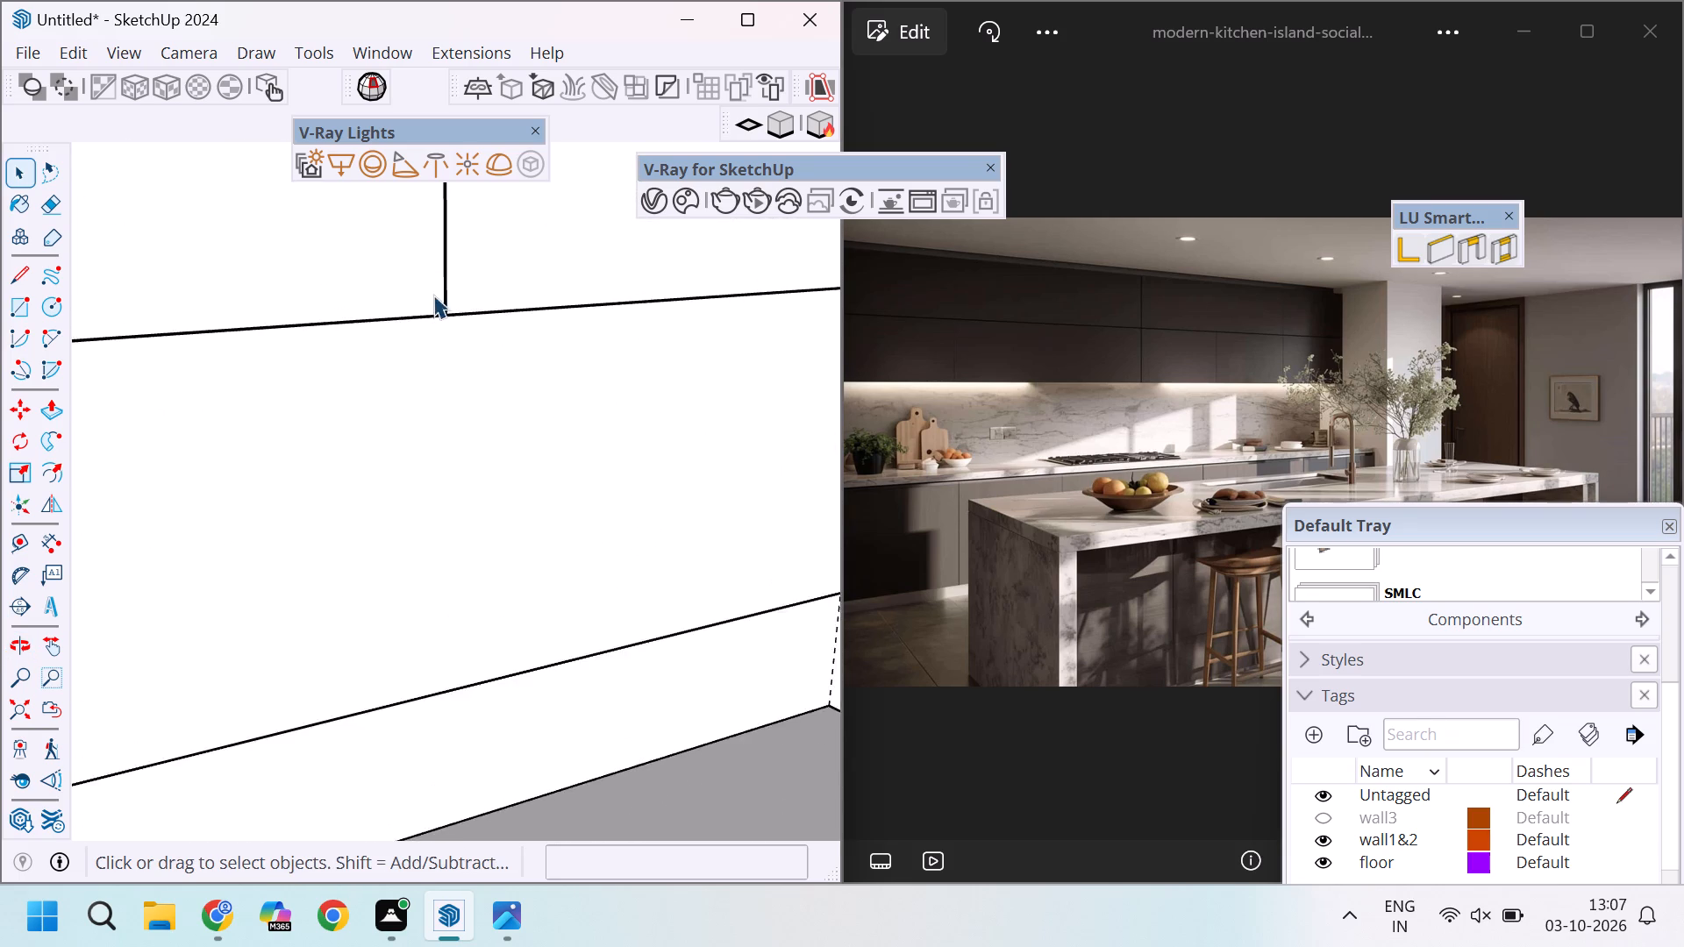
scroll(433, 295, up, 15)
middle_drag(502, 409, 439, 326)
scroll(439, 319, up, 1)
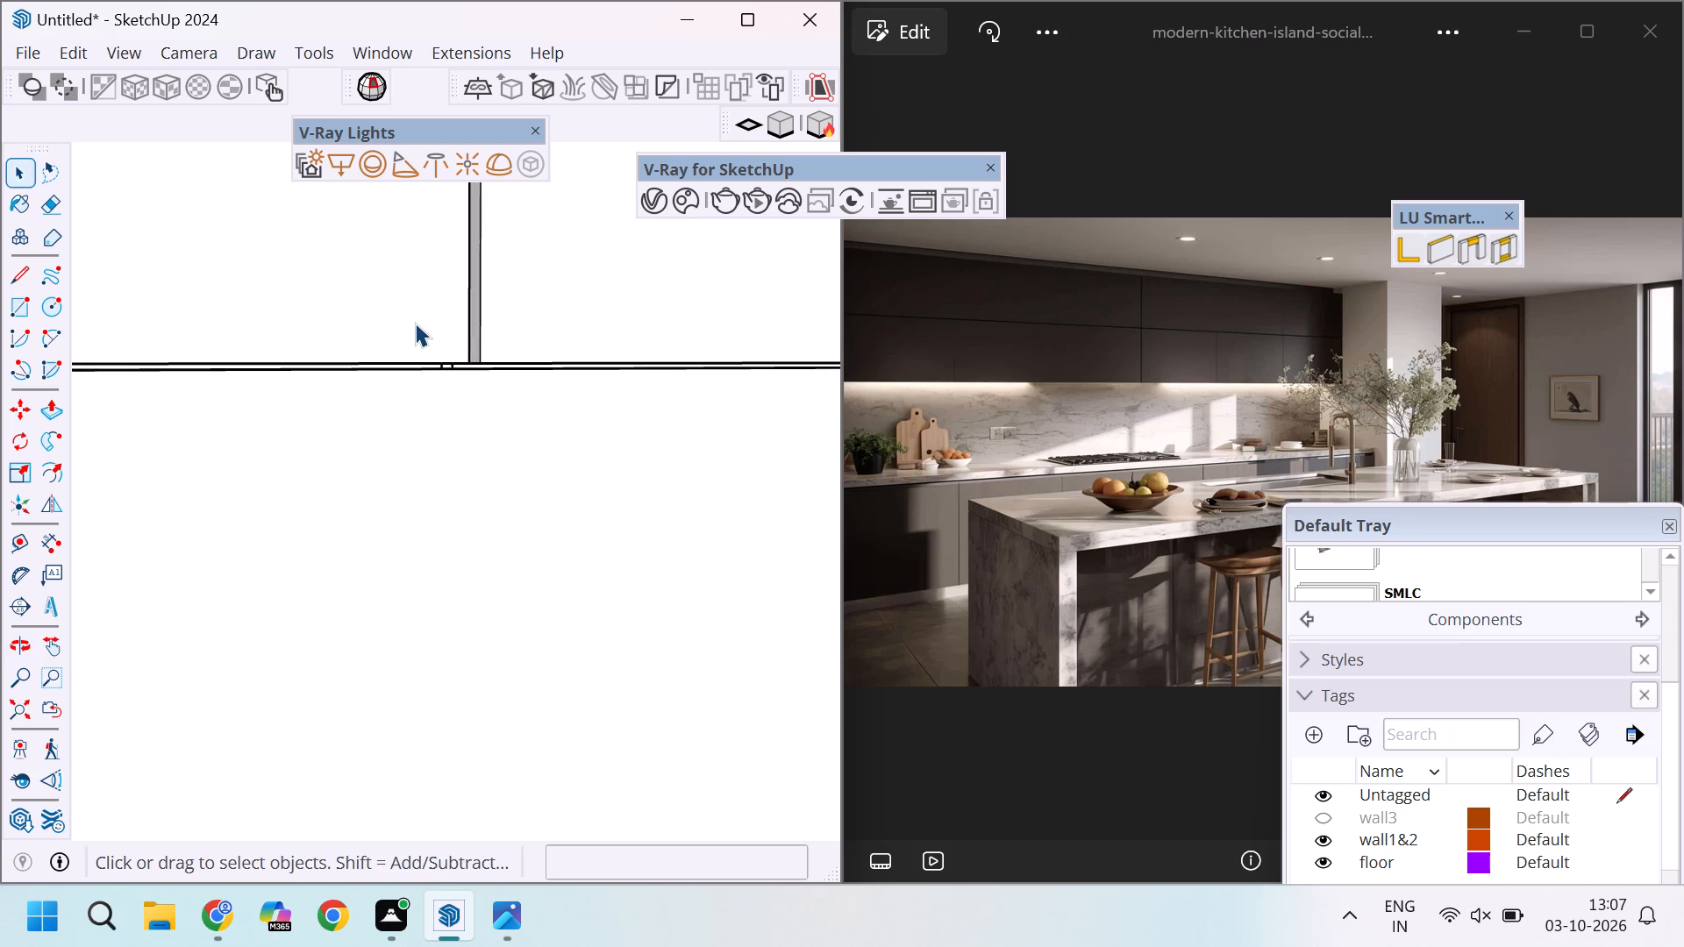
scroll(415, 323, down, 8)
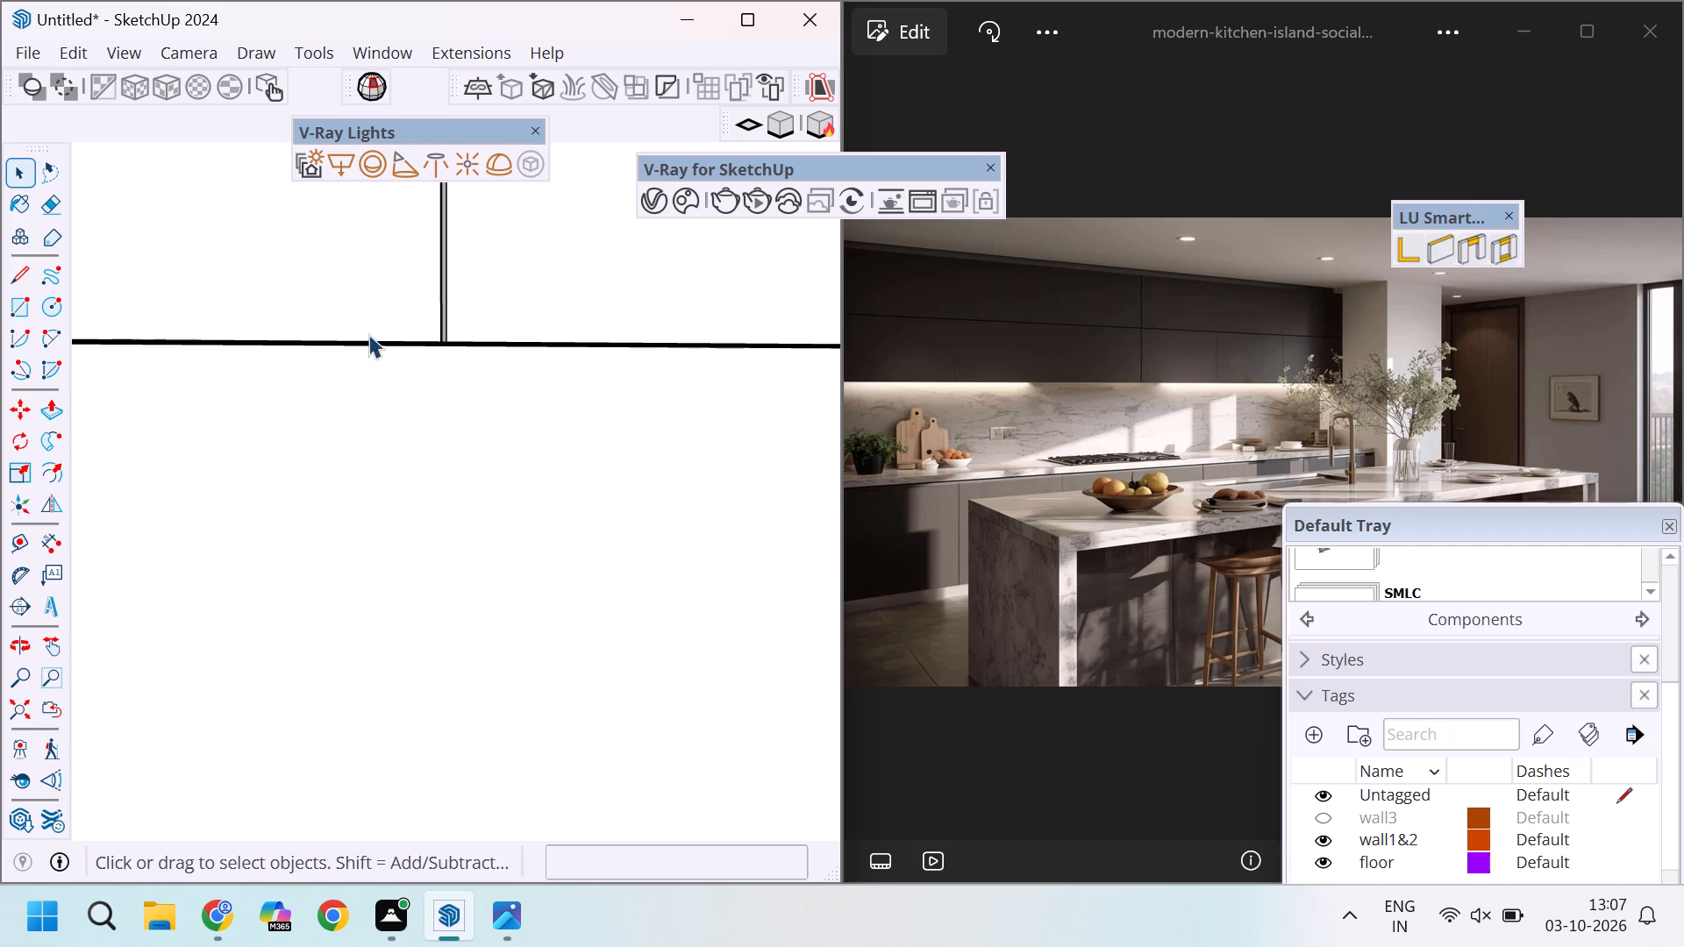
Examine the door divisions and grooves of the upper cabinets in the reference kitchen photo.
scroll(1197, 357, up, 10)
scroll(1226, 291, up, 1)
scroll(1226, 291, down, 1)
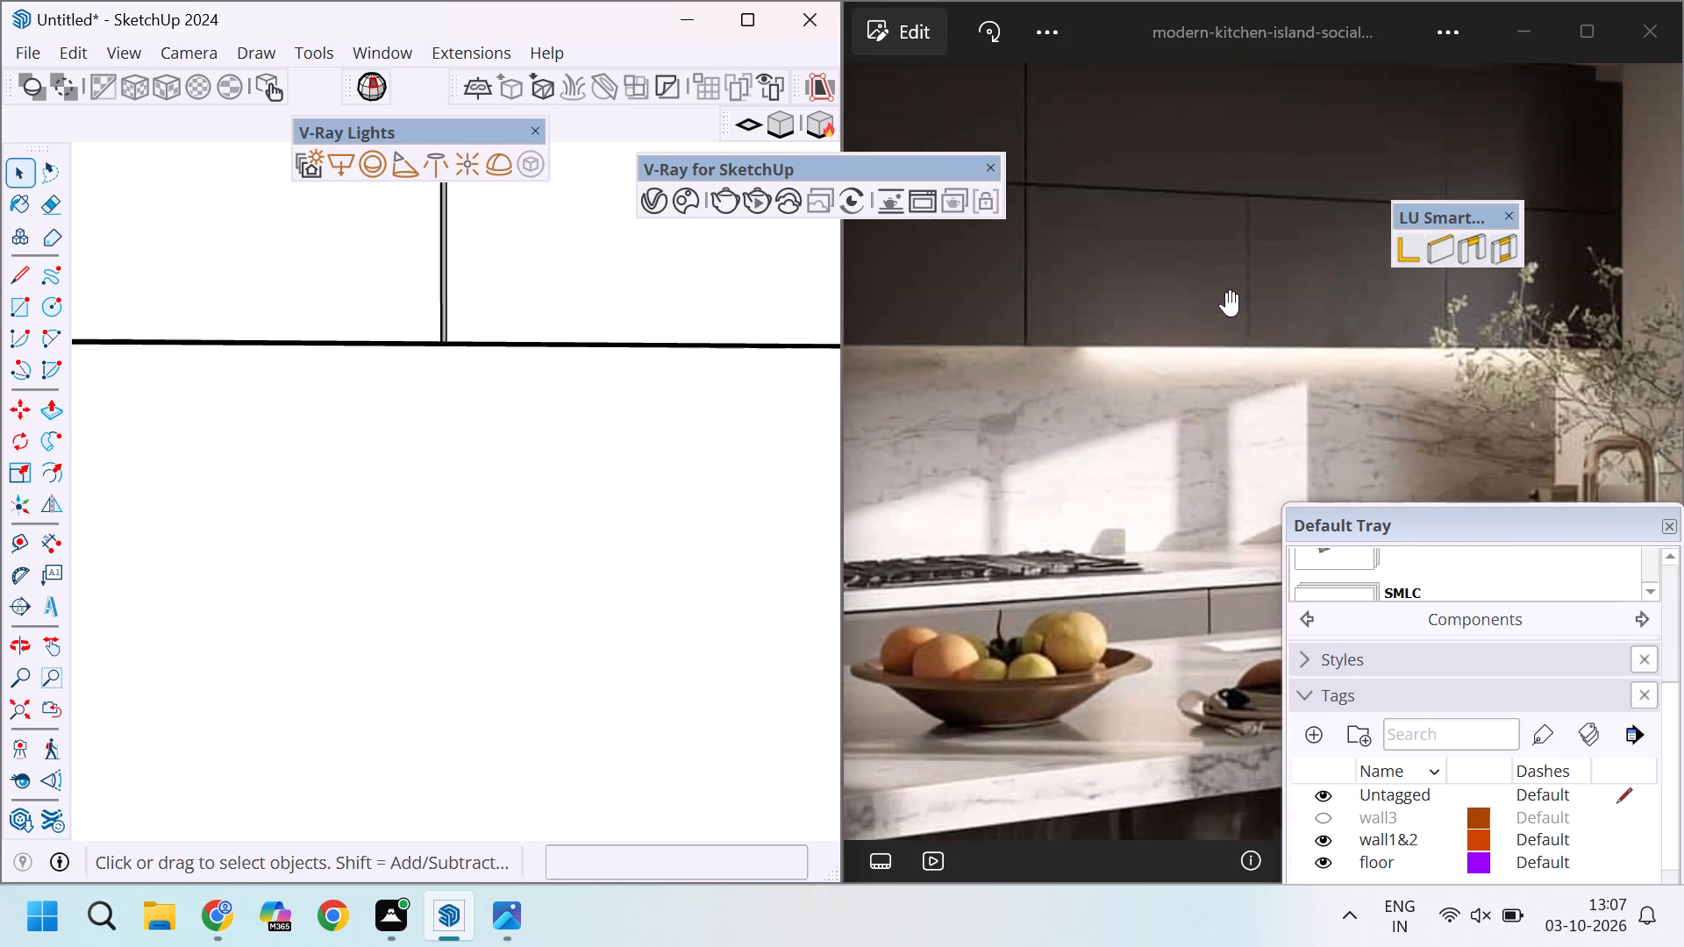
scroll(1262, 231, up, 2)
scroll(1262, 229, down, 9)
scroll(1322, 190, up, 7)
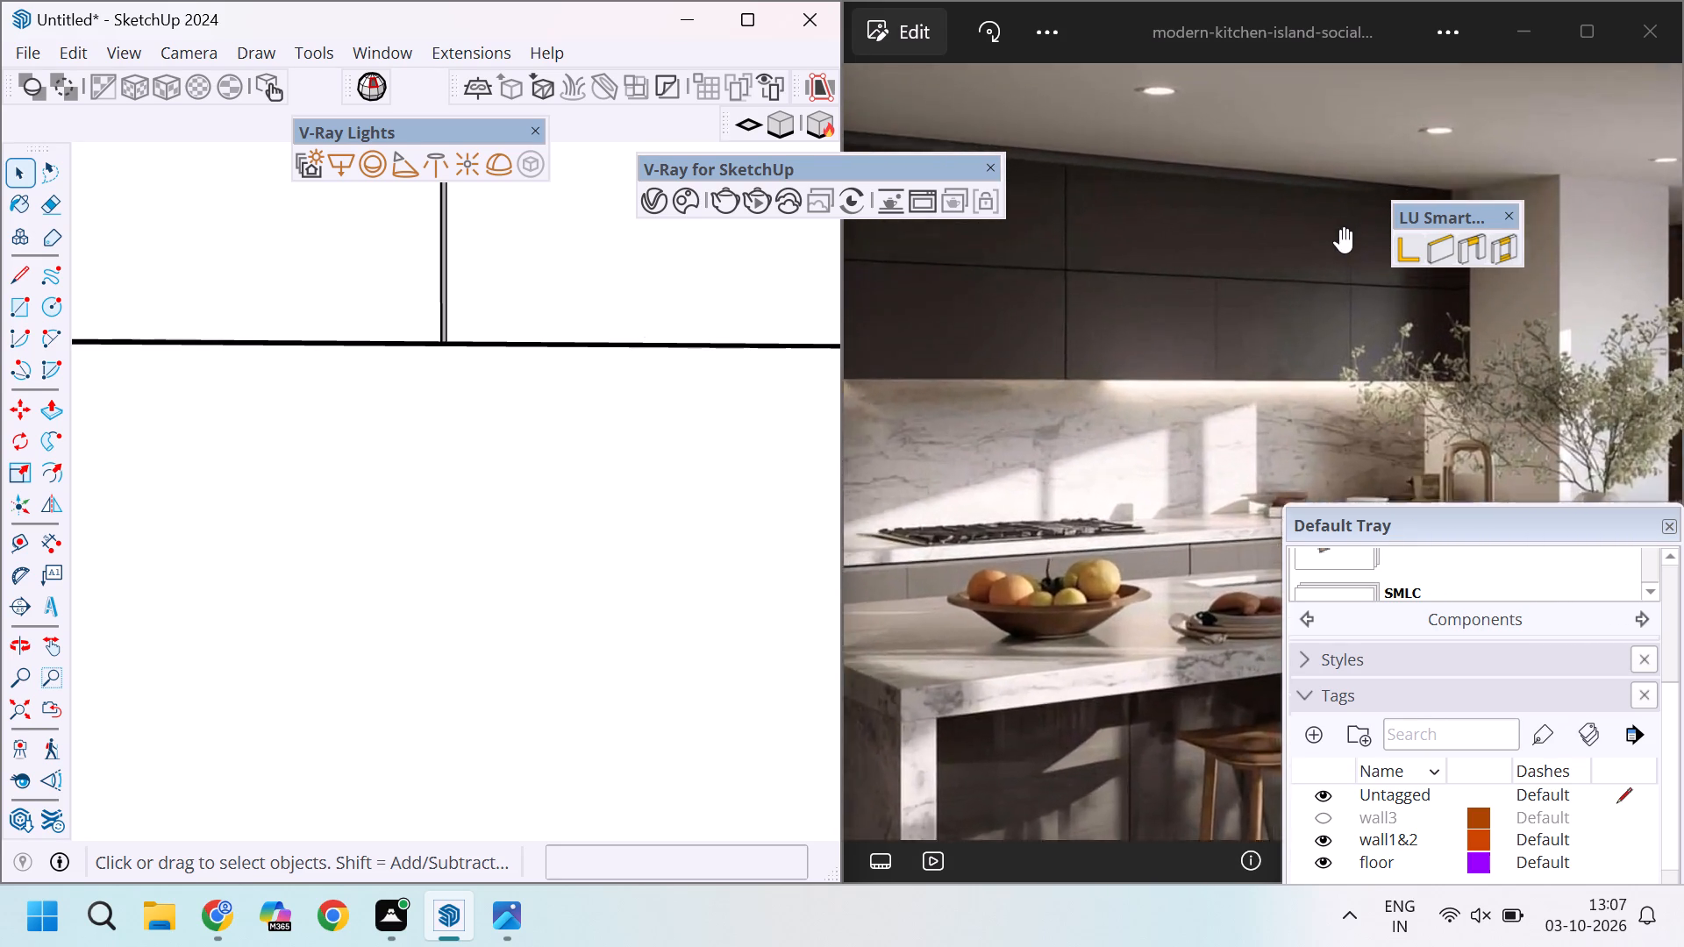
scroll(1340, 228, up, 5)
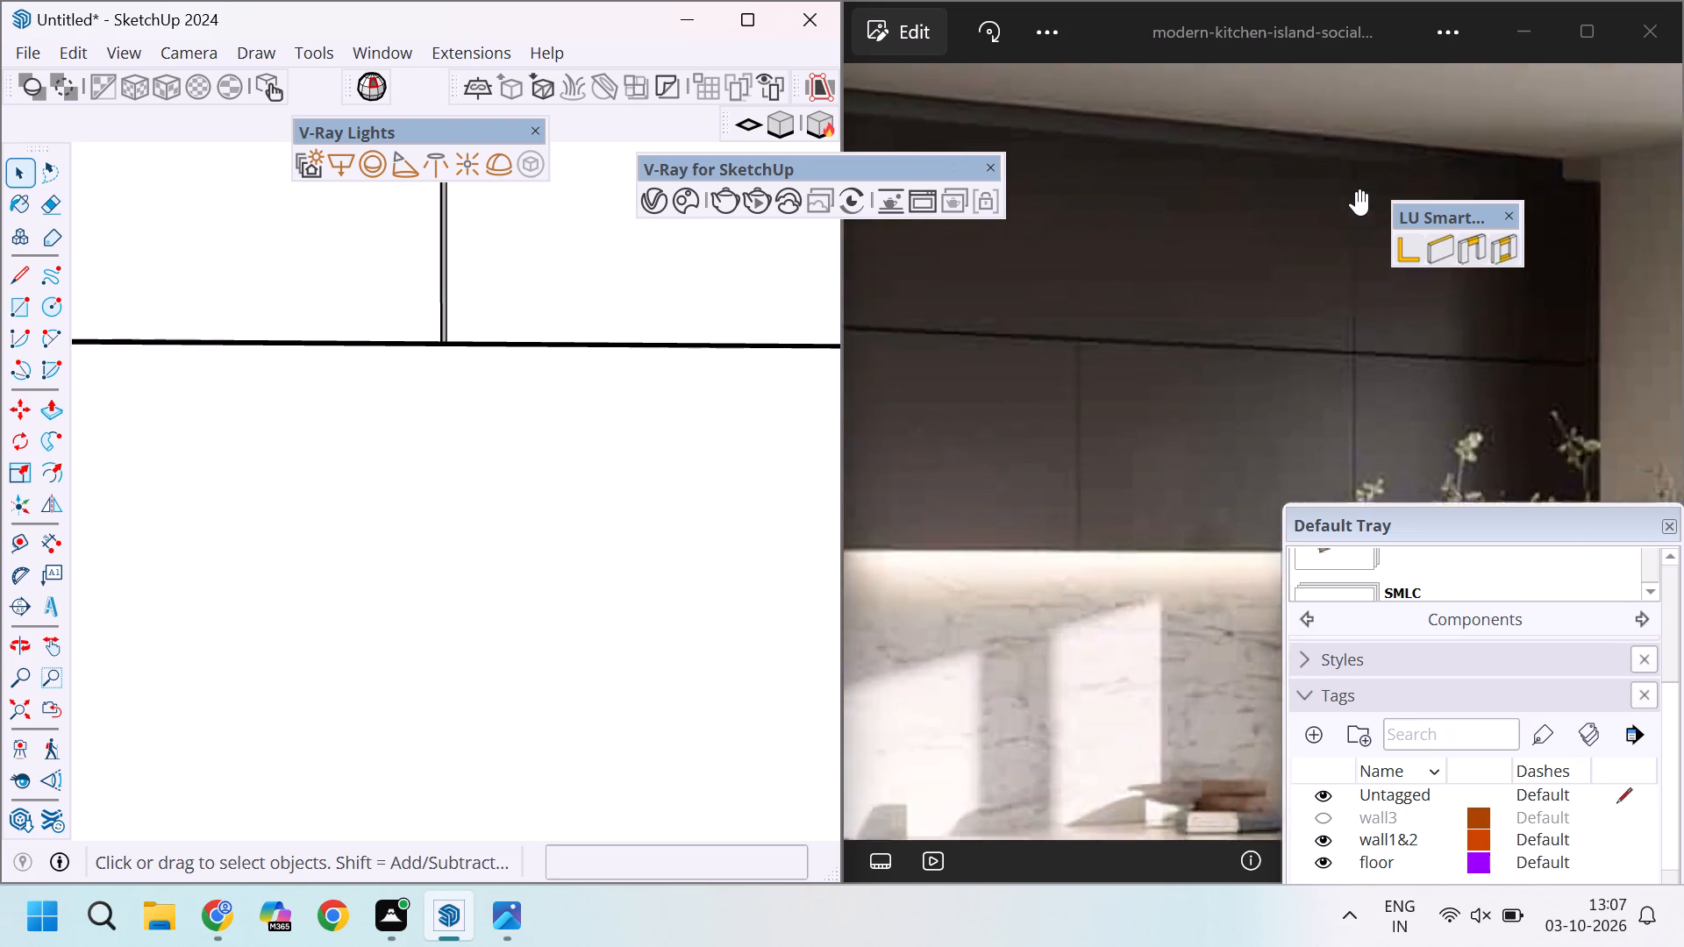
scroll(1356, 190, up, 8)
scroll(1450, 347, down, 9)
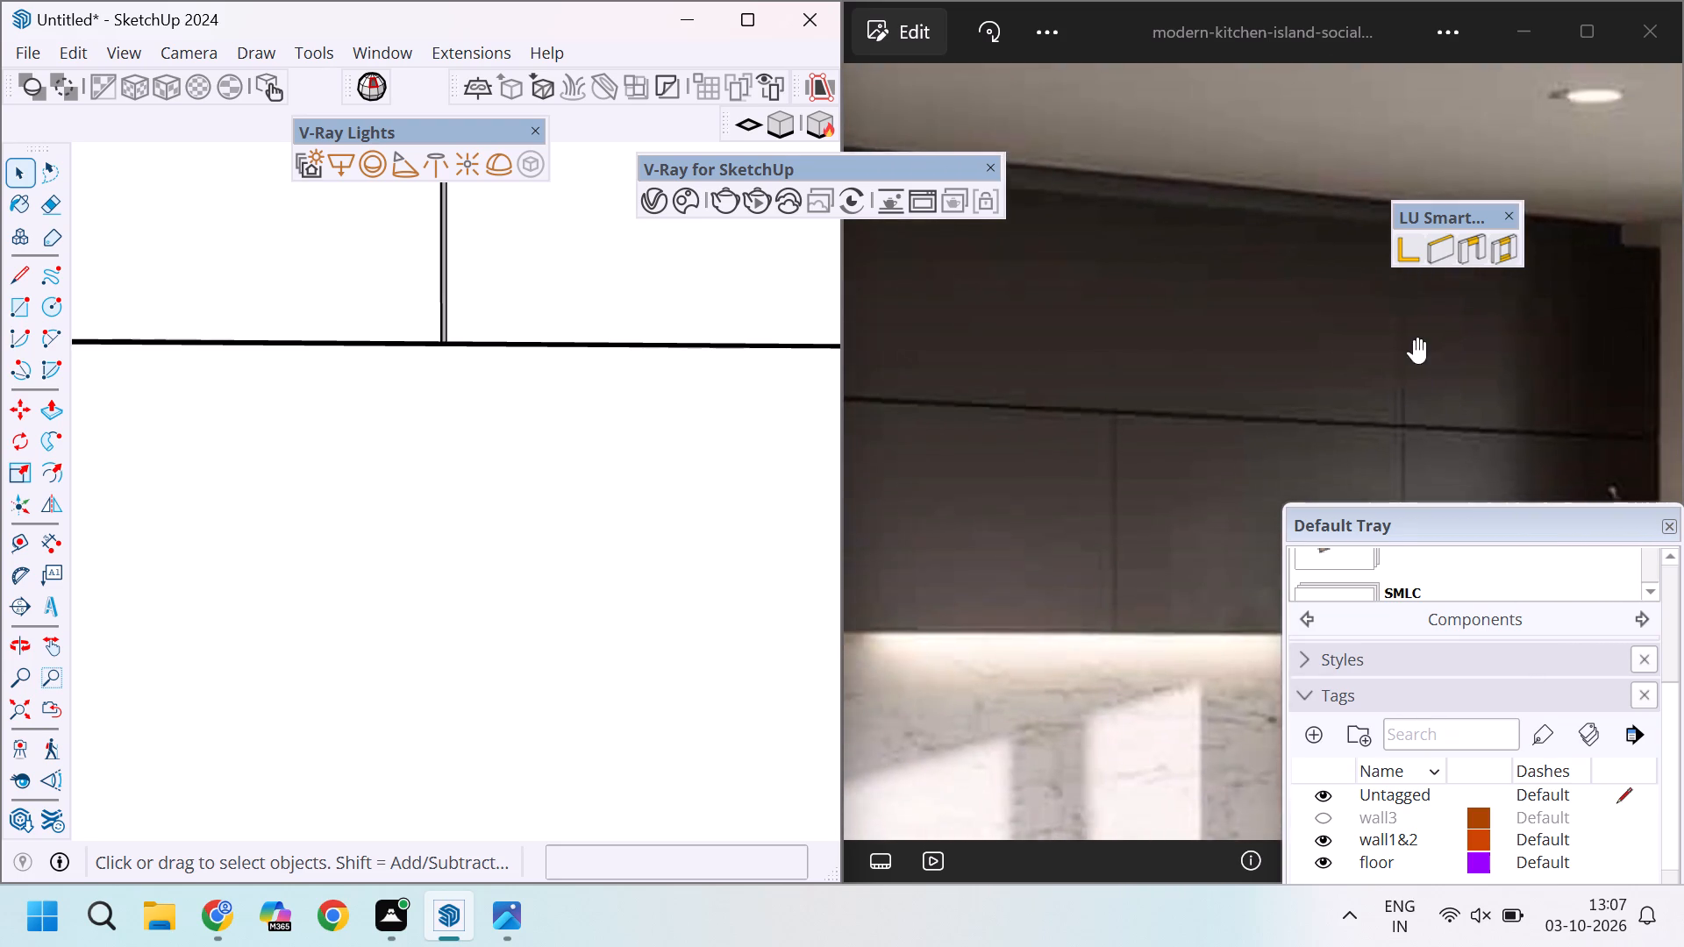
scroll(1414, 315, down, 8)
scroll(1224, 353, down, 6)
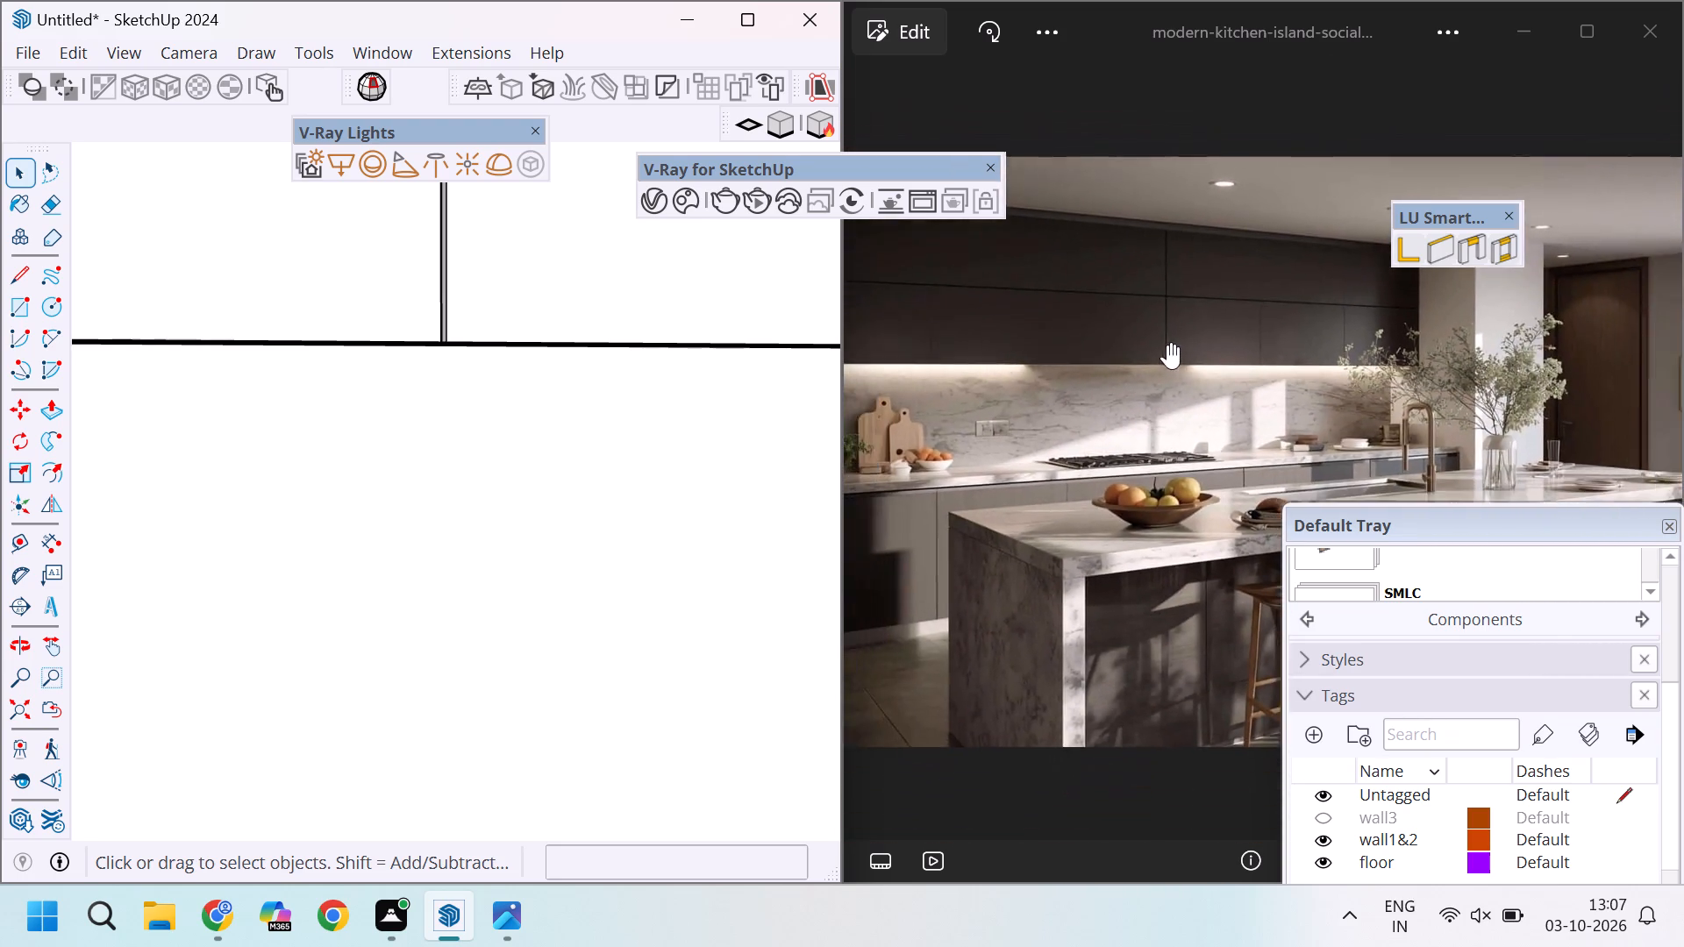
scroll(1167, 344, down, 2)
scroll(1154, 348, up, 5)
scroll(1264, 308, down, 3)
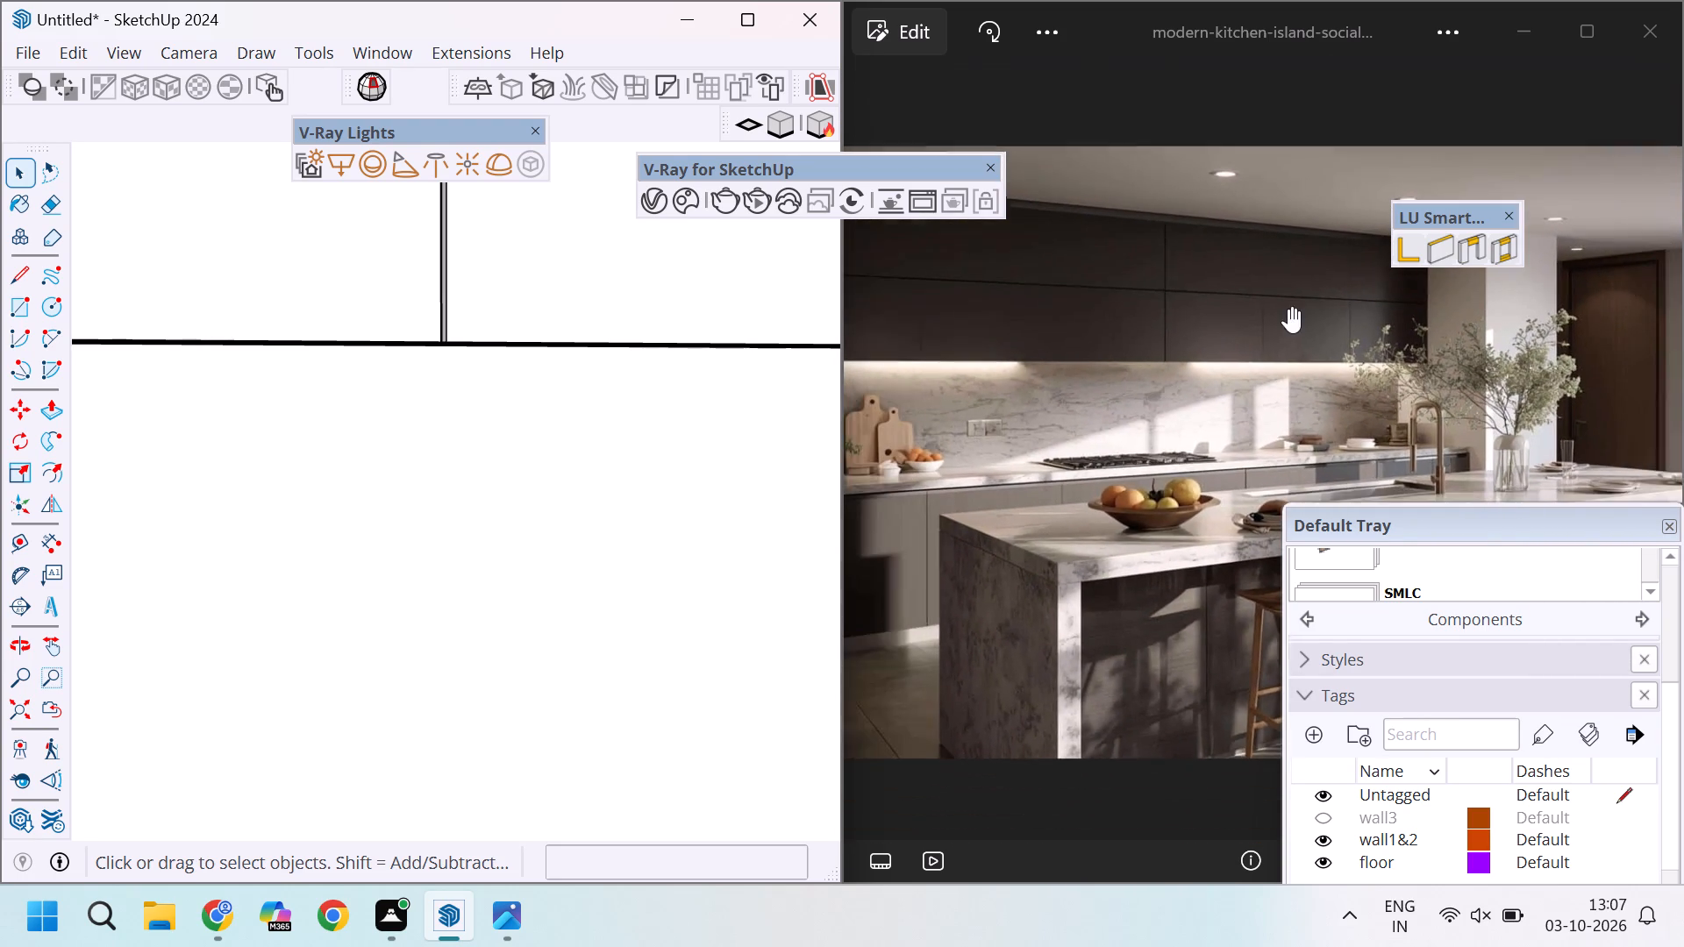
scroll(1228, 323, up, 3)
scroll(1121, 303, down, 3)
scroll(1147, 298, up, 3)
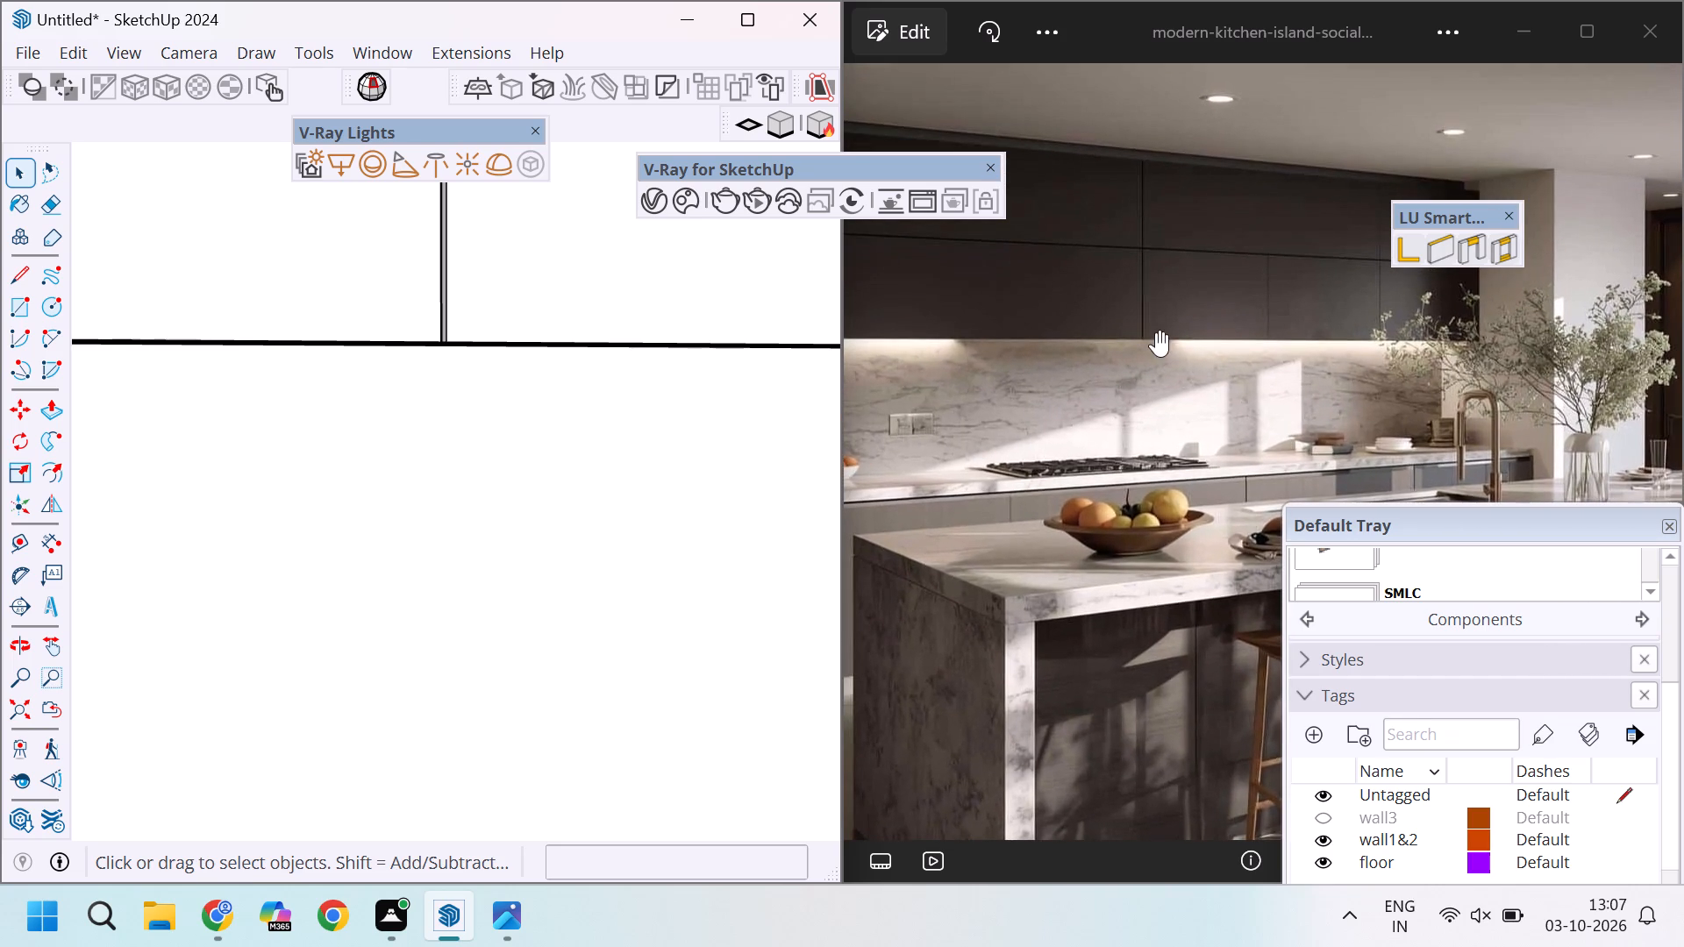
scroll(1125, 331, down, 3)
scroll(1136, 324, up, 2)
scroll(1136, 324, down, 3)
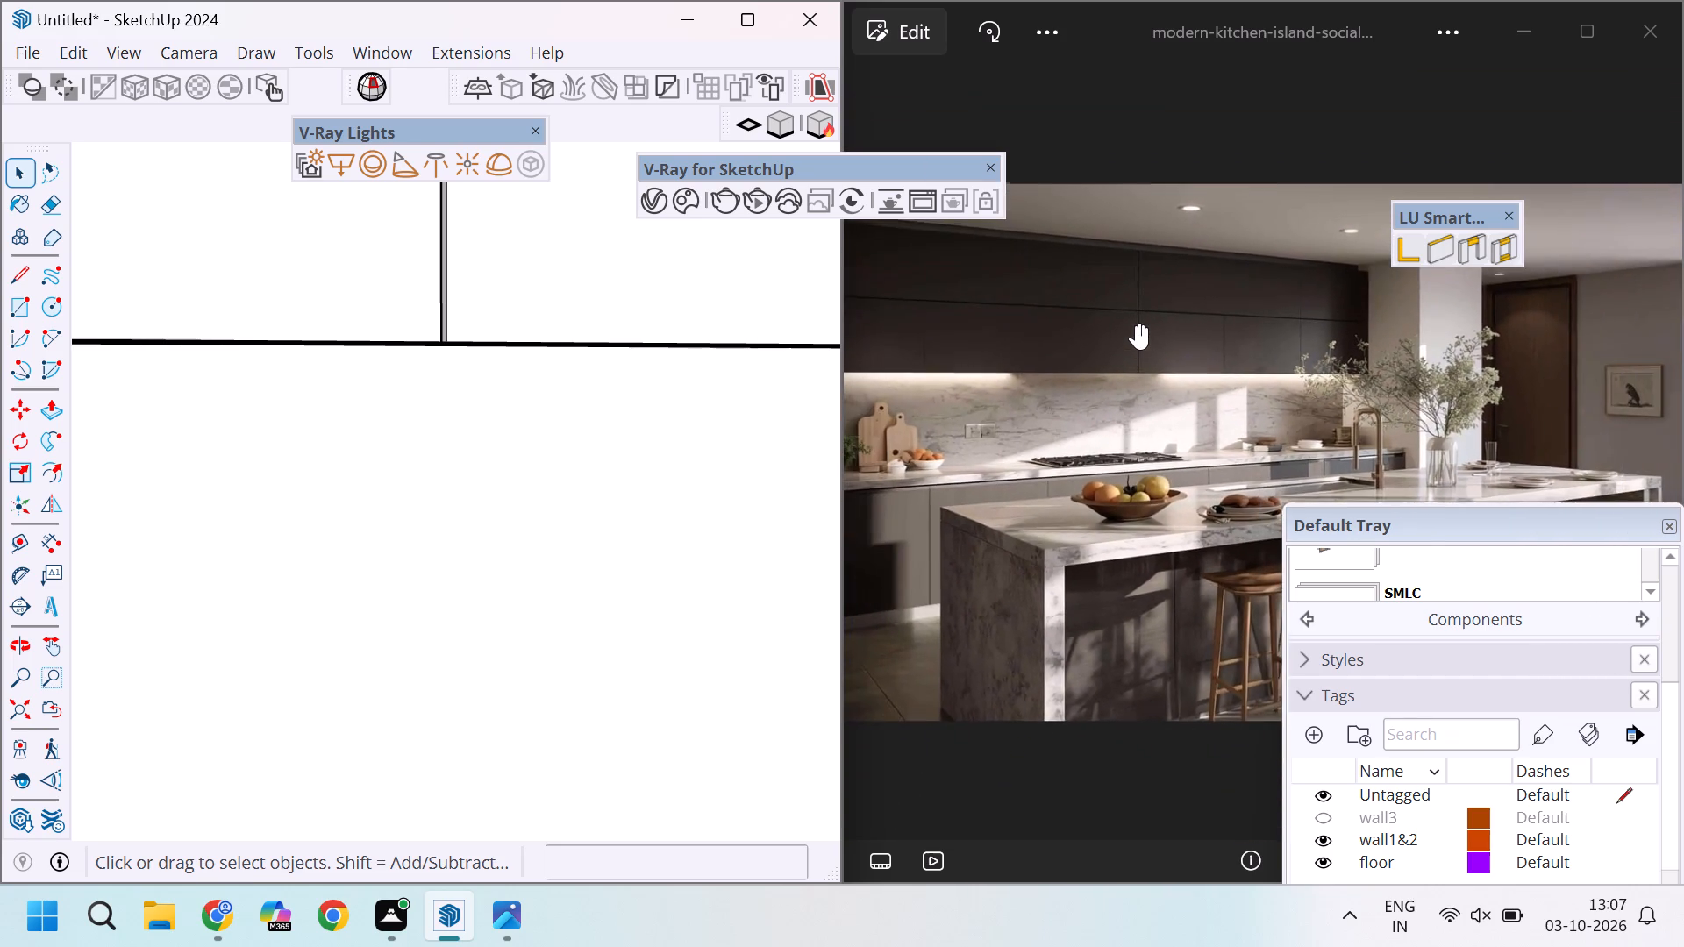
scroll(1136, 324, down, 3)
scroll(1136, 324, up, 5)
scroll(1149, 318, down, 5)
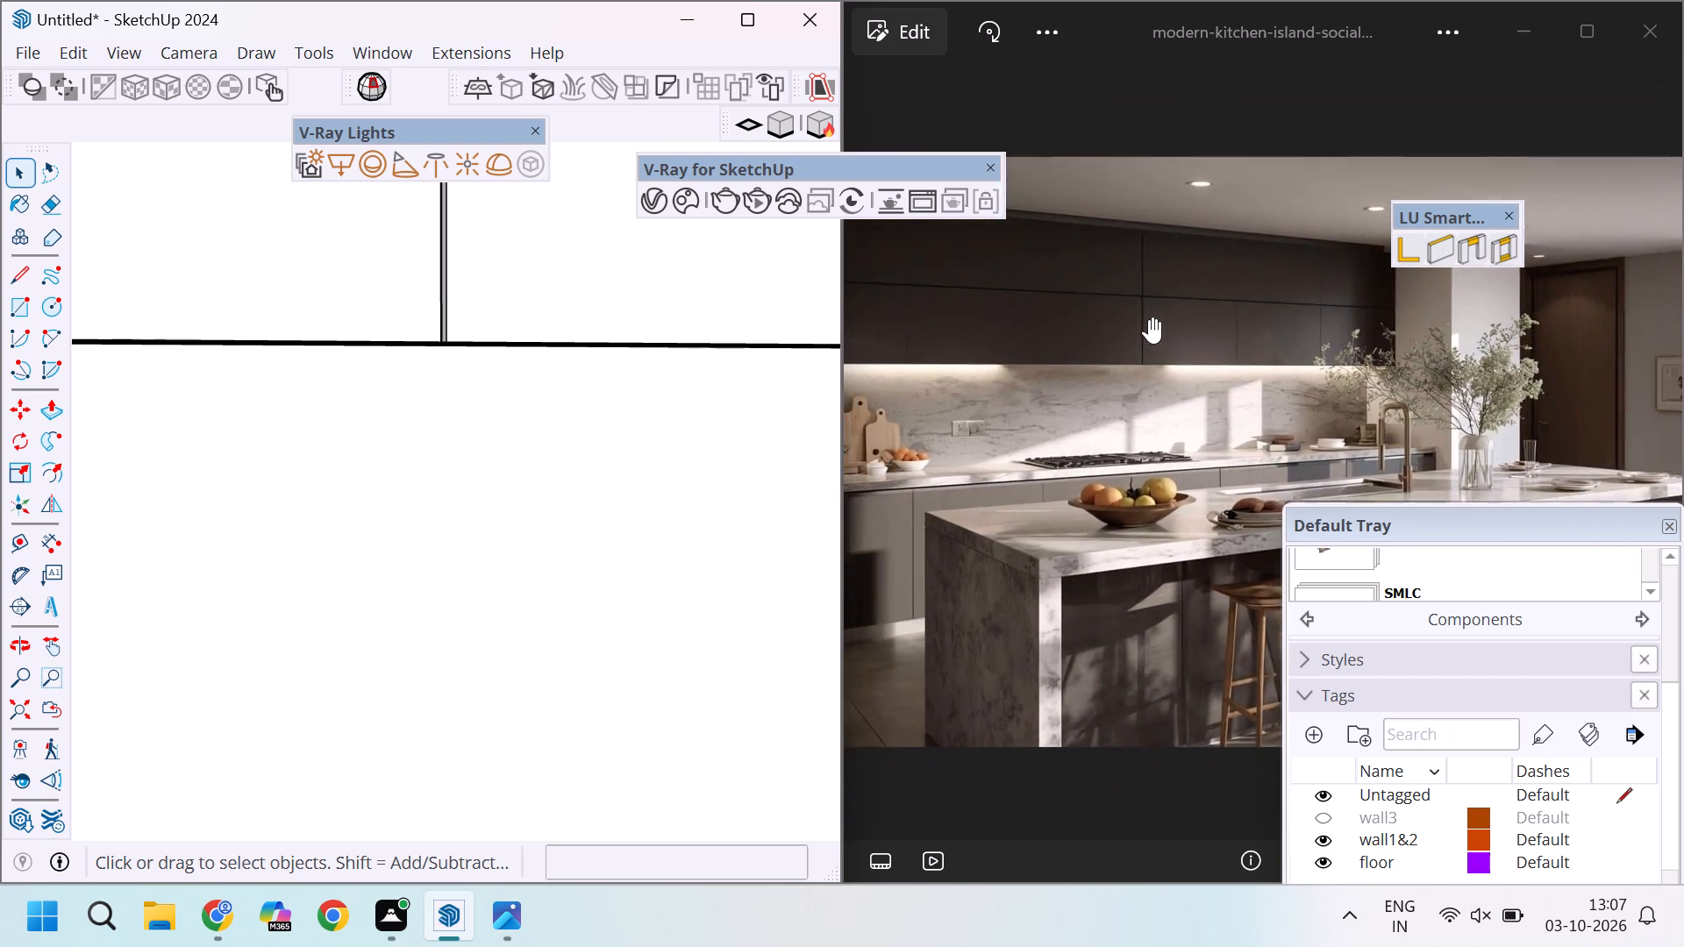
scroll(1149, 318, down, 2)
scroll(1138, 338, up, 3)
scroll(1145, 339, down, 3)
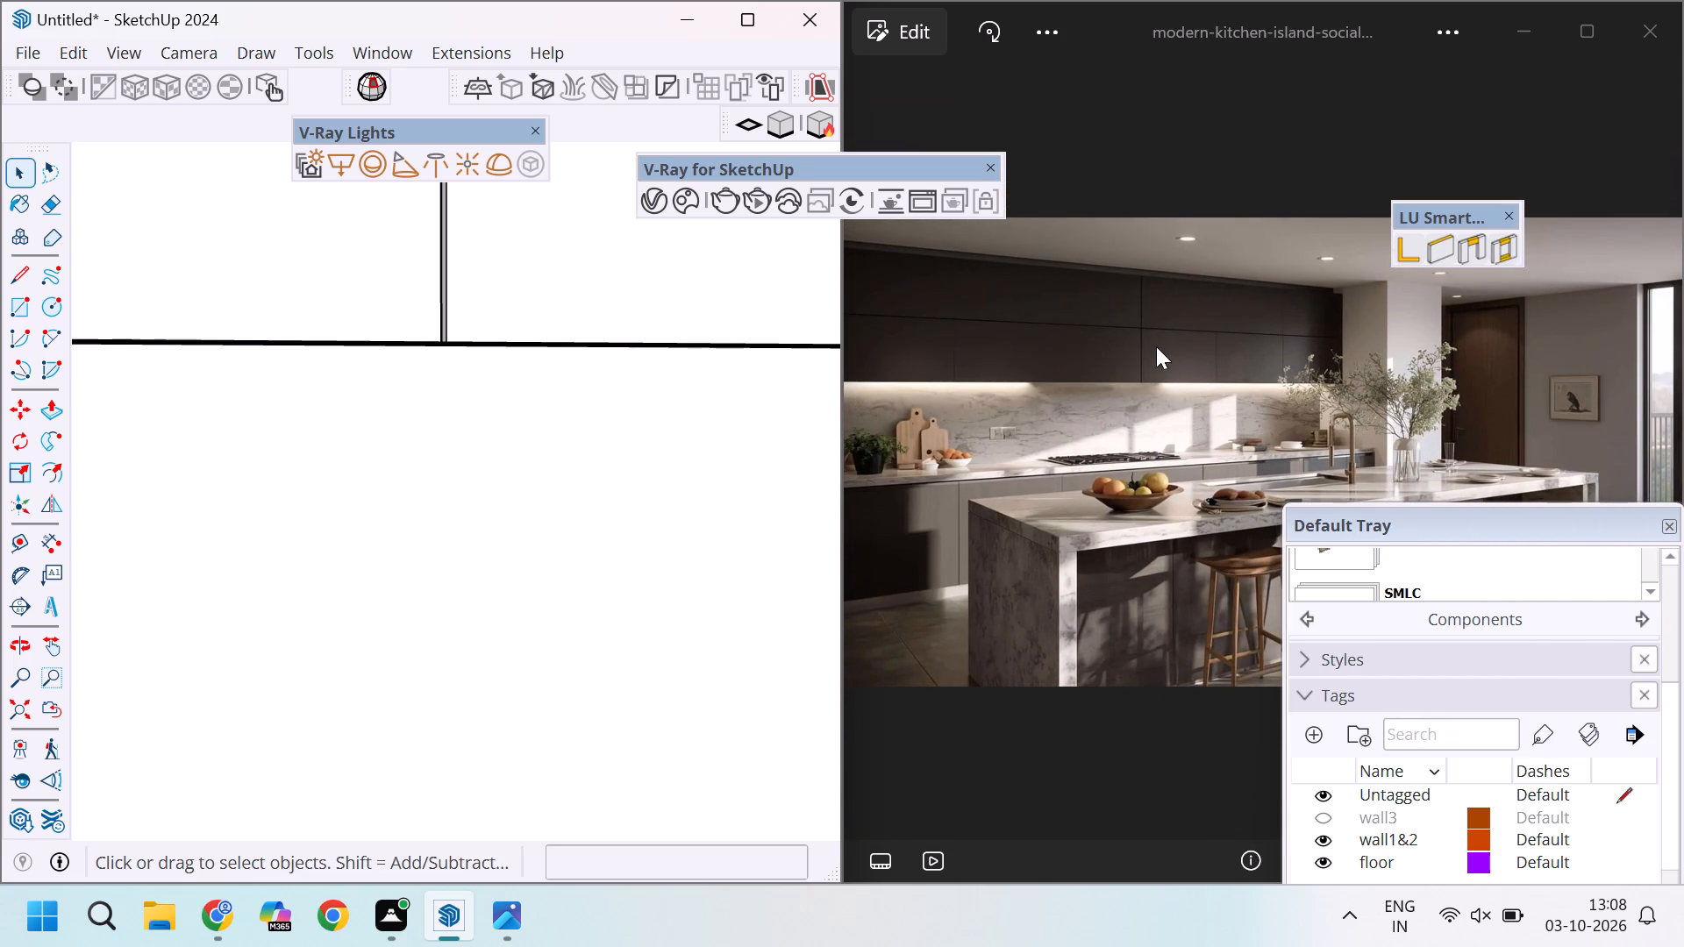
scroll(1160, 344, down, 4)
scroll(1160, 344, up, 3)
scroll(1210, 334, down, 4)
Review the modelled wall cabinet and base cabinet fronts, focusing on the undivided lower row of the wall cabinet.
scroll(1100, 390, down, 1)
scroll(396, 495, down, 8)
scroll(429, 482, up, 5)
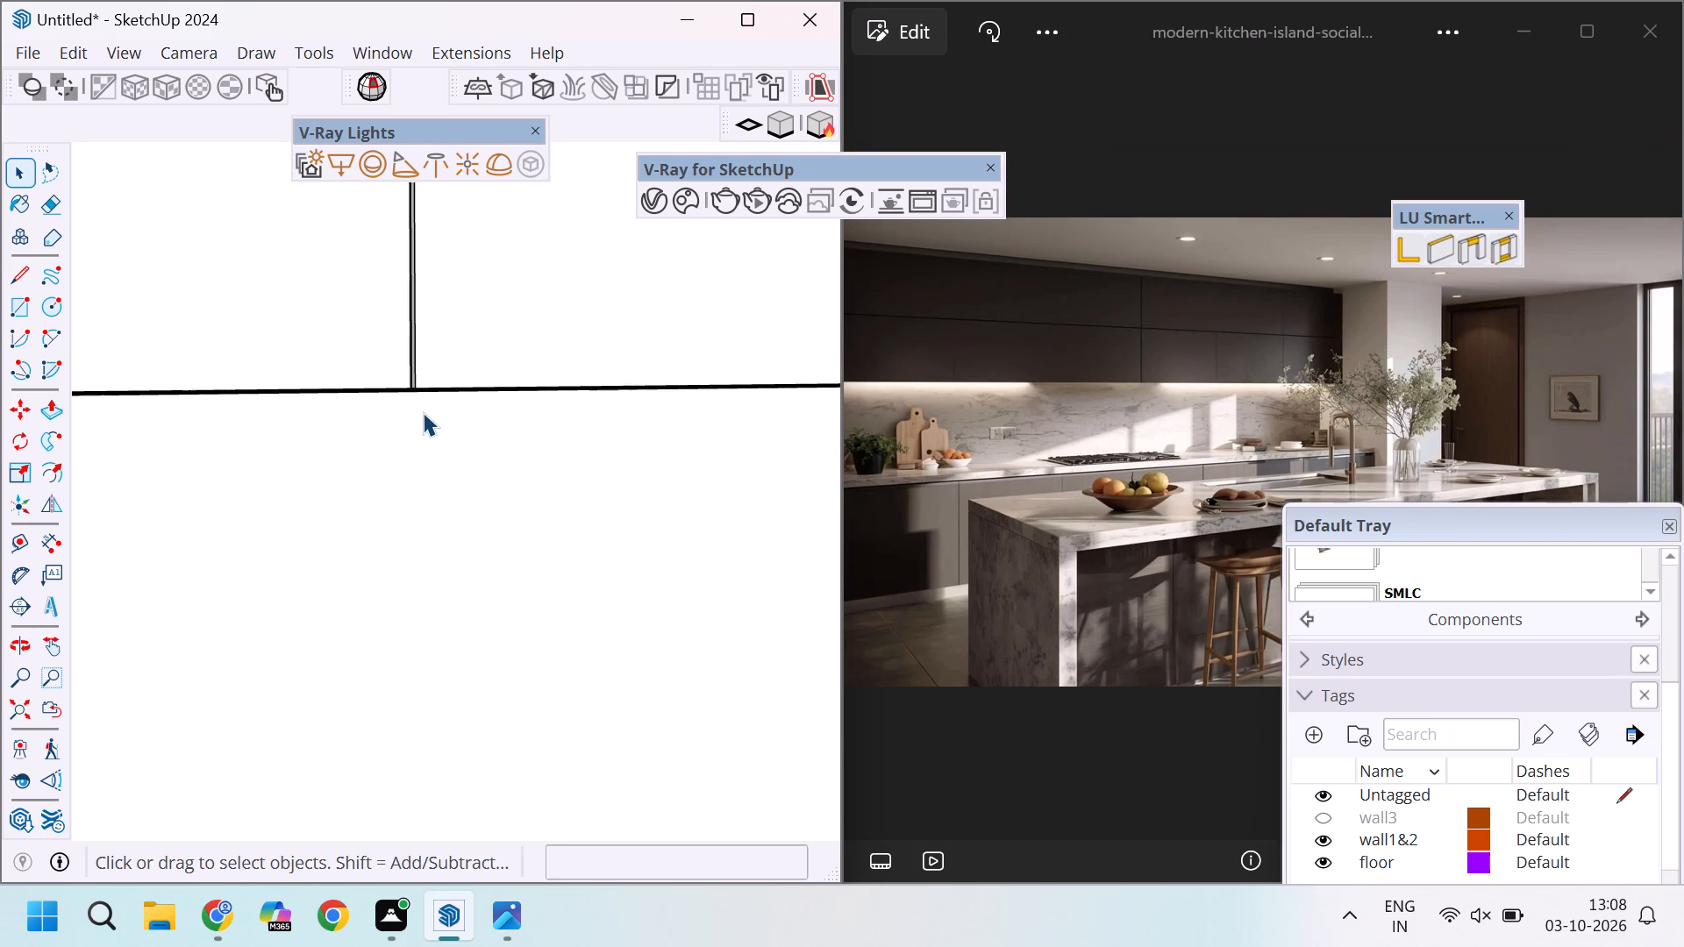
scroll(426, 409, up, 3)
scroll(446, 430, down, 20)
scroll(446, 430, down, 4)
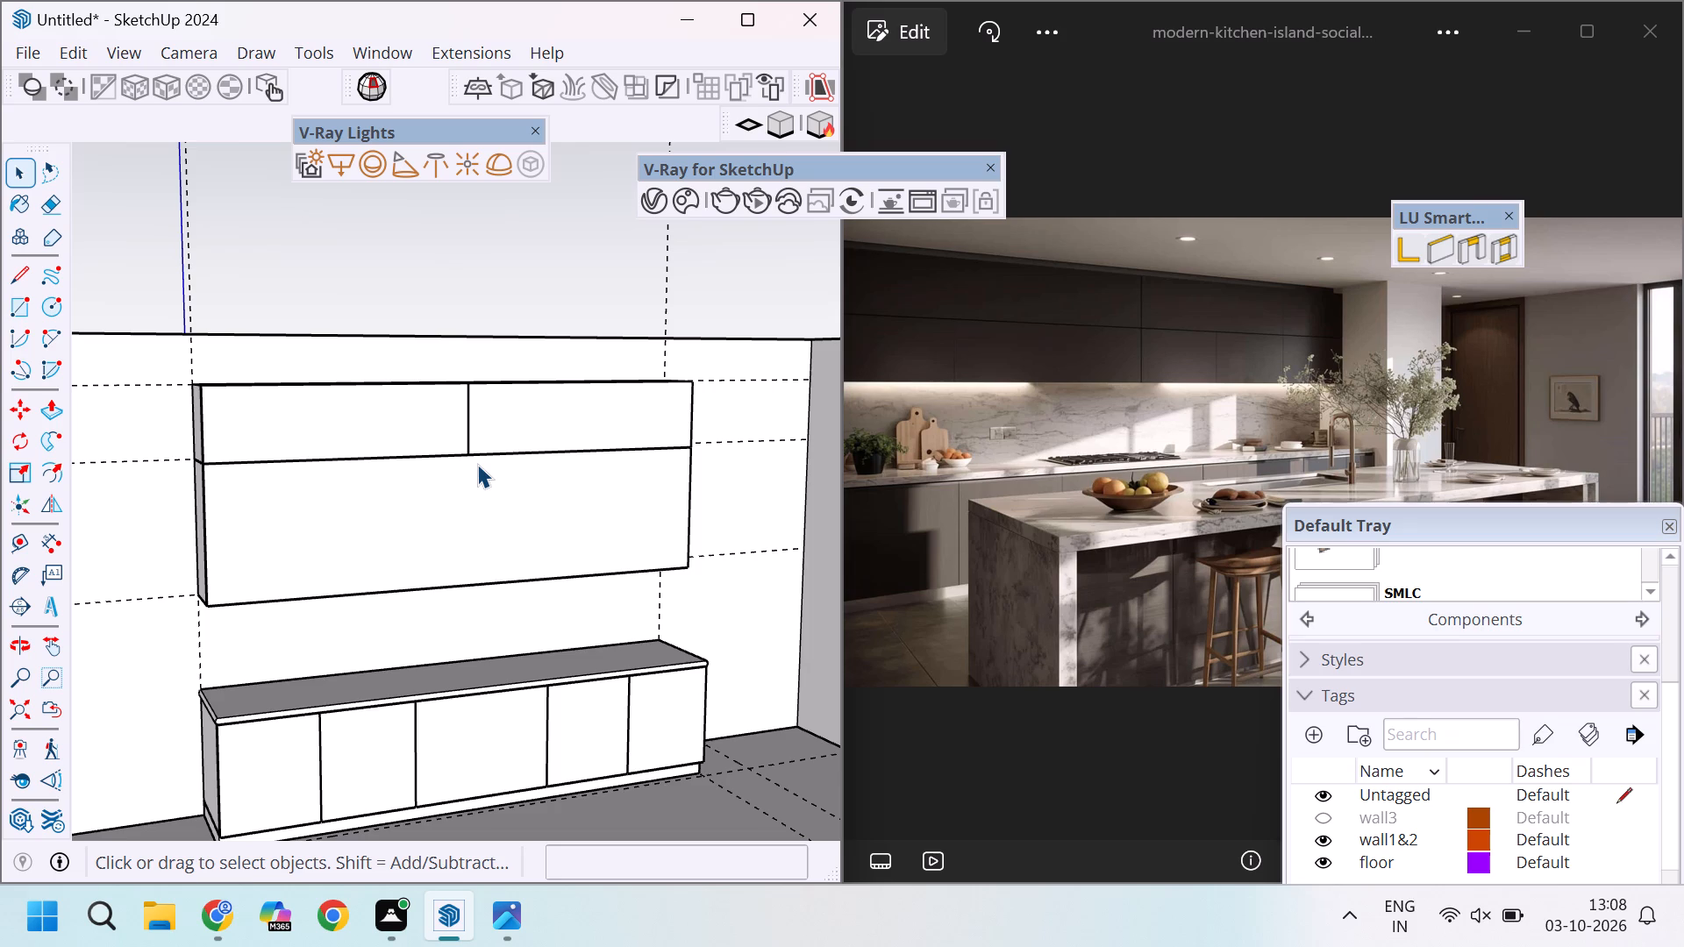
scroll(407, 337, up, 5)
scroll(461, 457, down, 6)
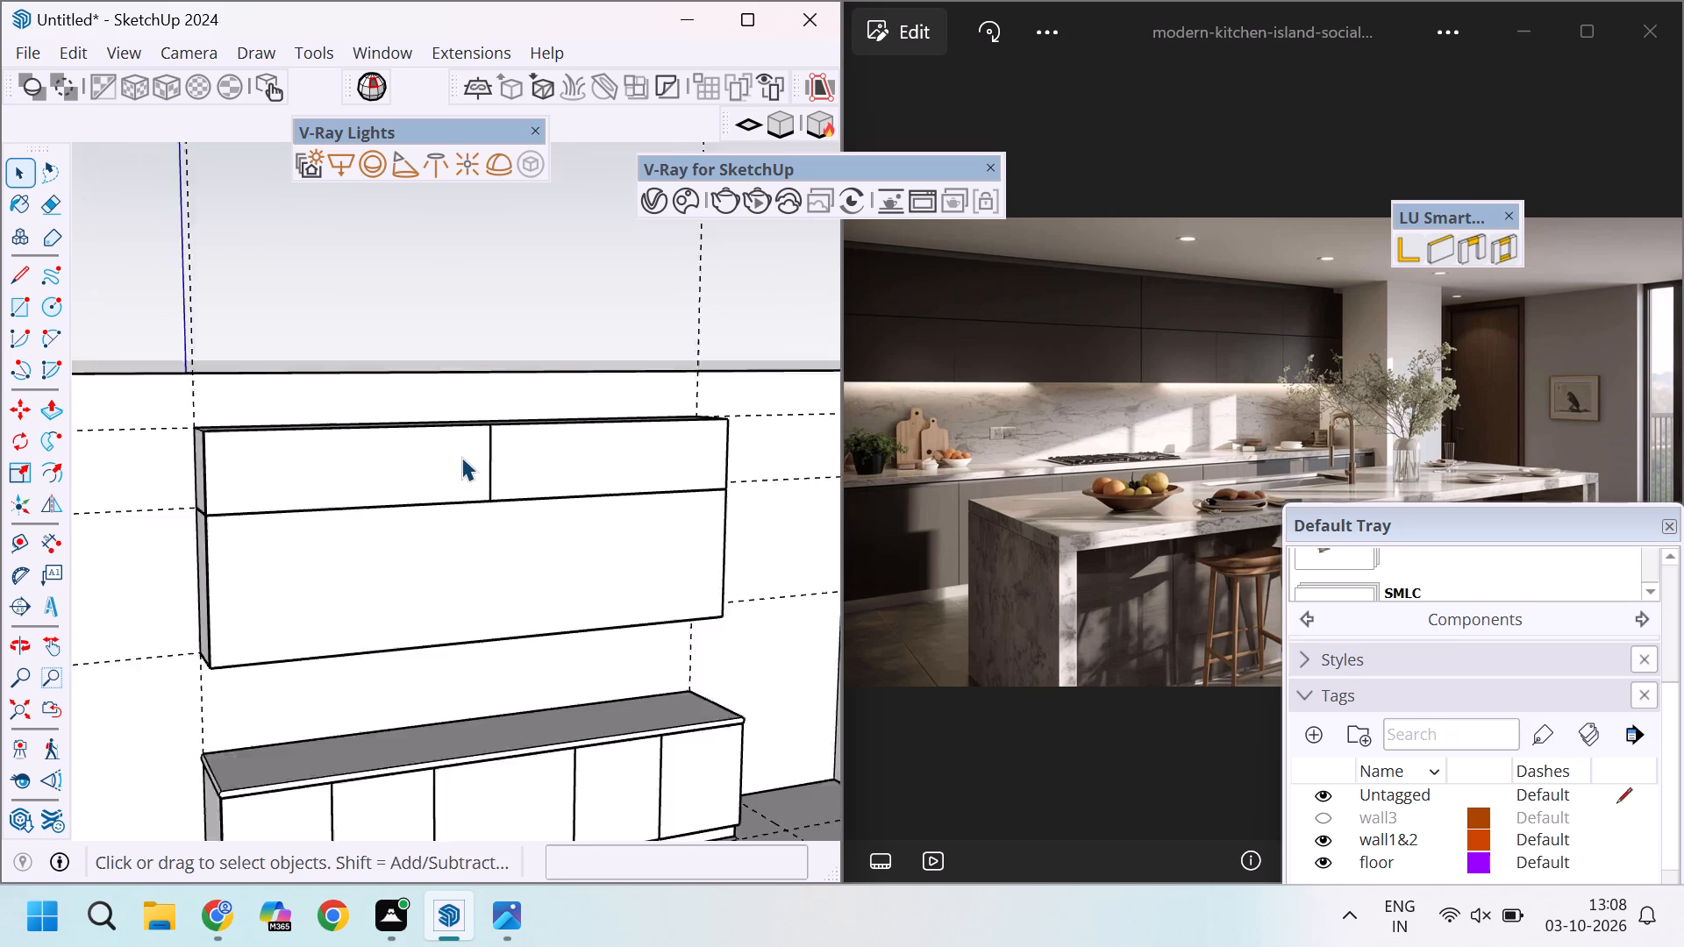
scroll(523, 507, up, 4)
scroll(553, 536, down, 3)
scroll(416, 619, down, 3)
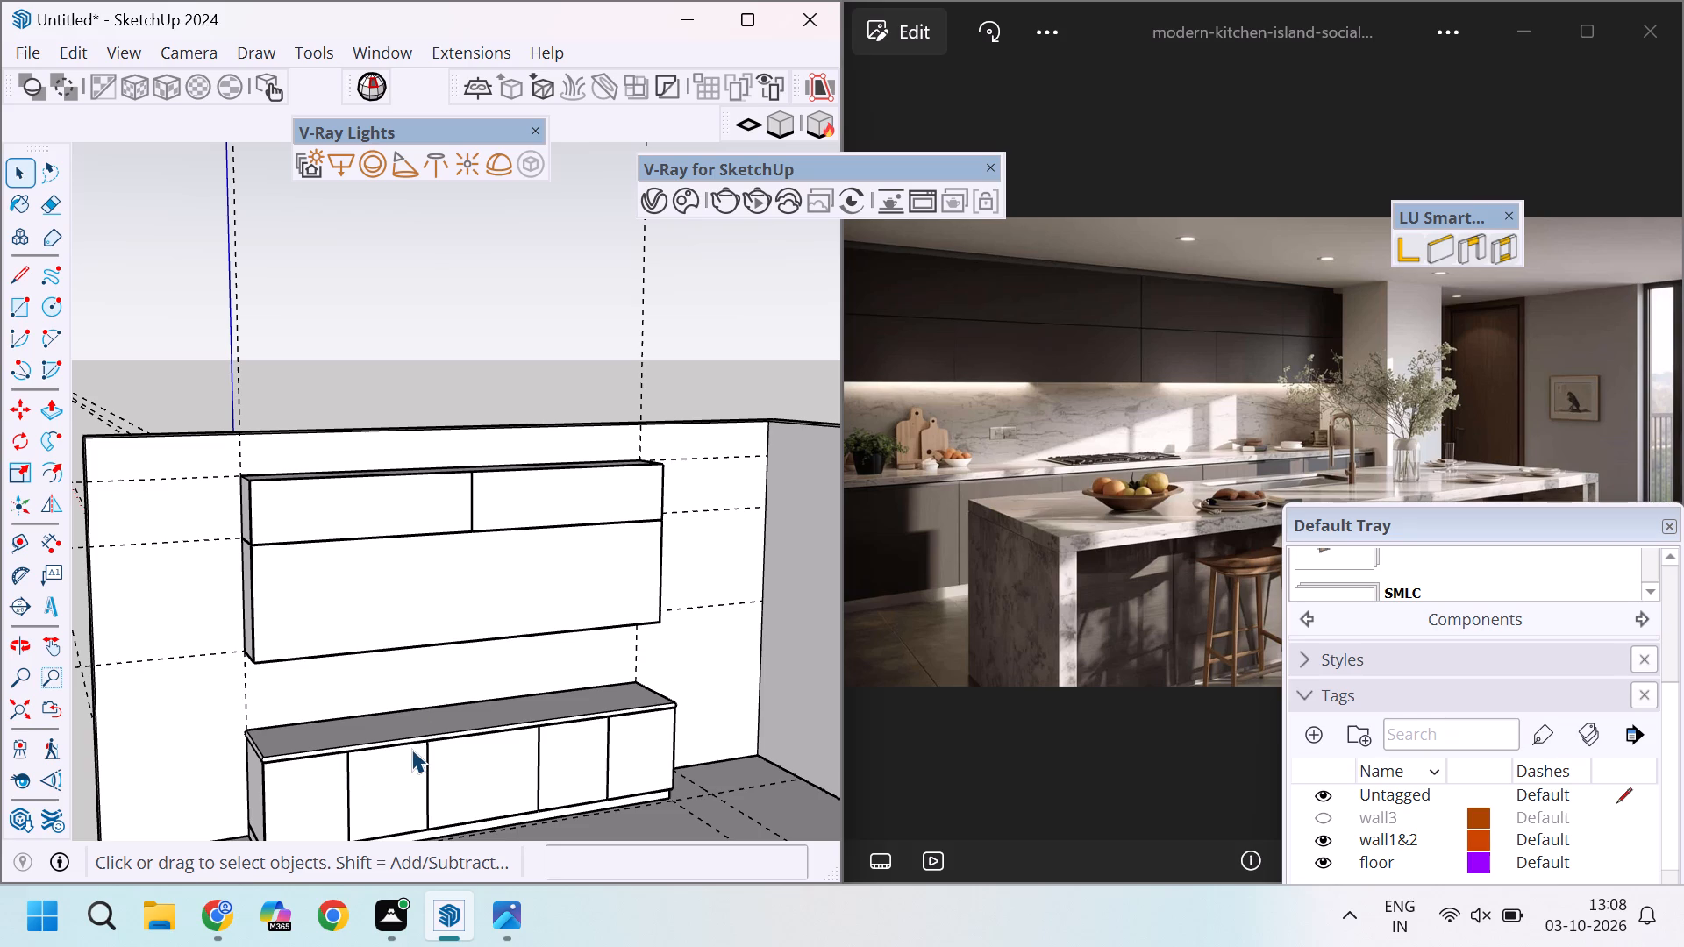
scroll(737, 649, up, 2)
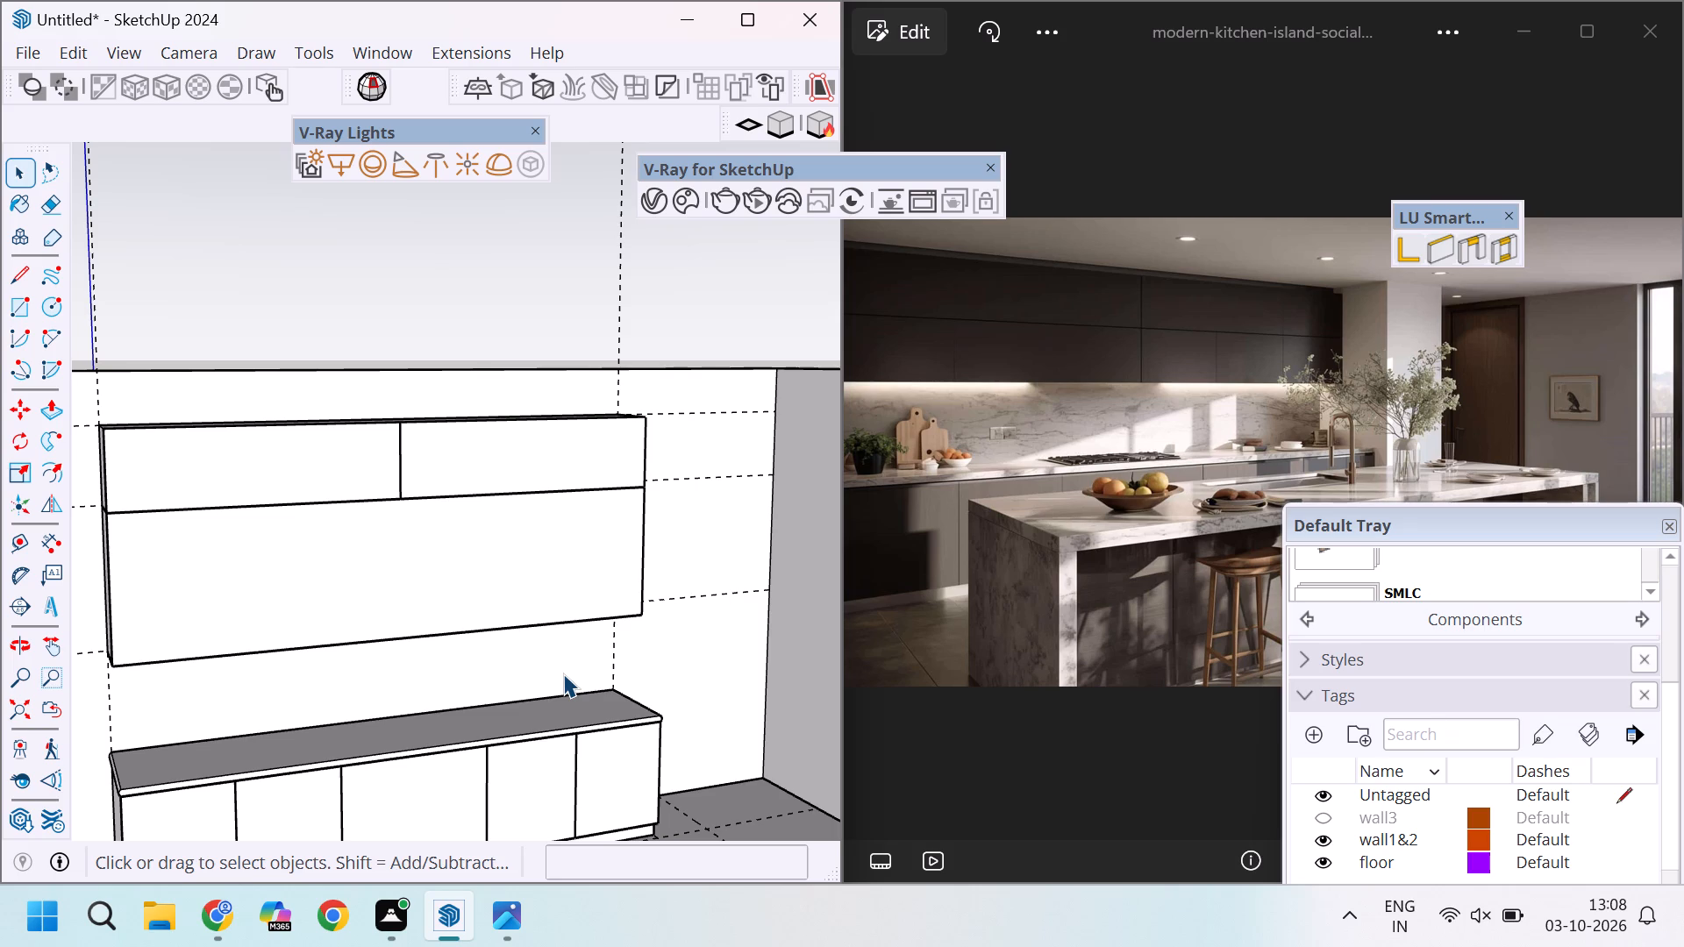
scroll(641, 540, down, 5)
scroll(607, 535, up, 5)
scroll(346, 553, up, 1)
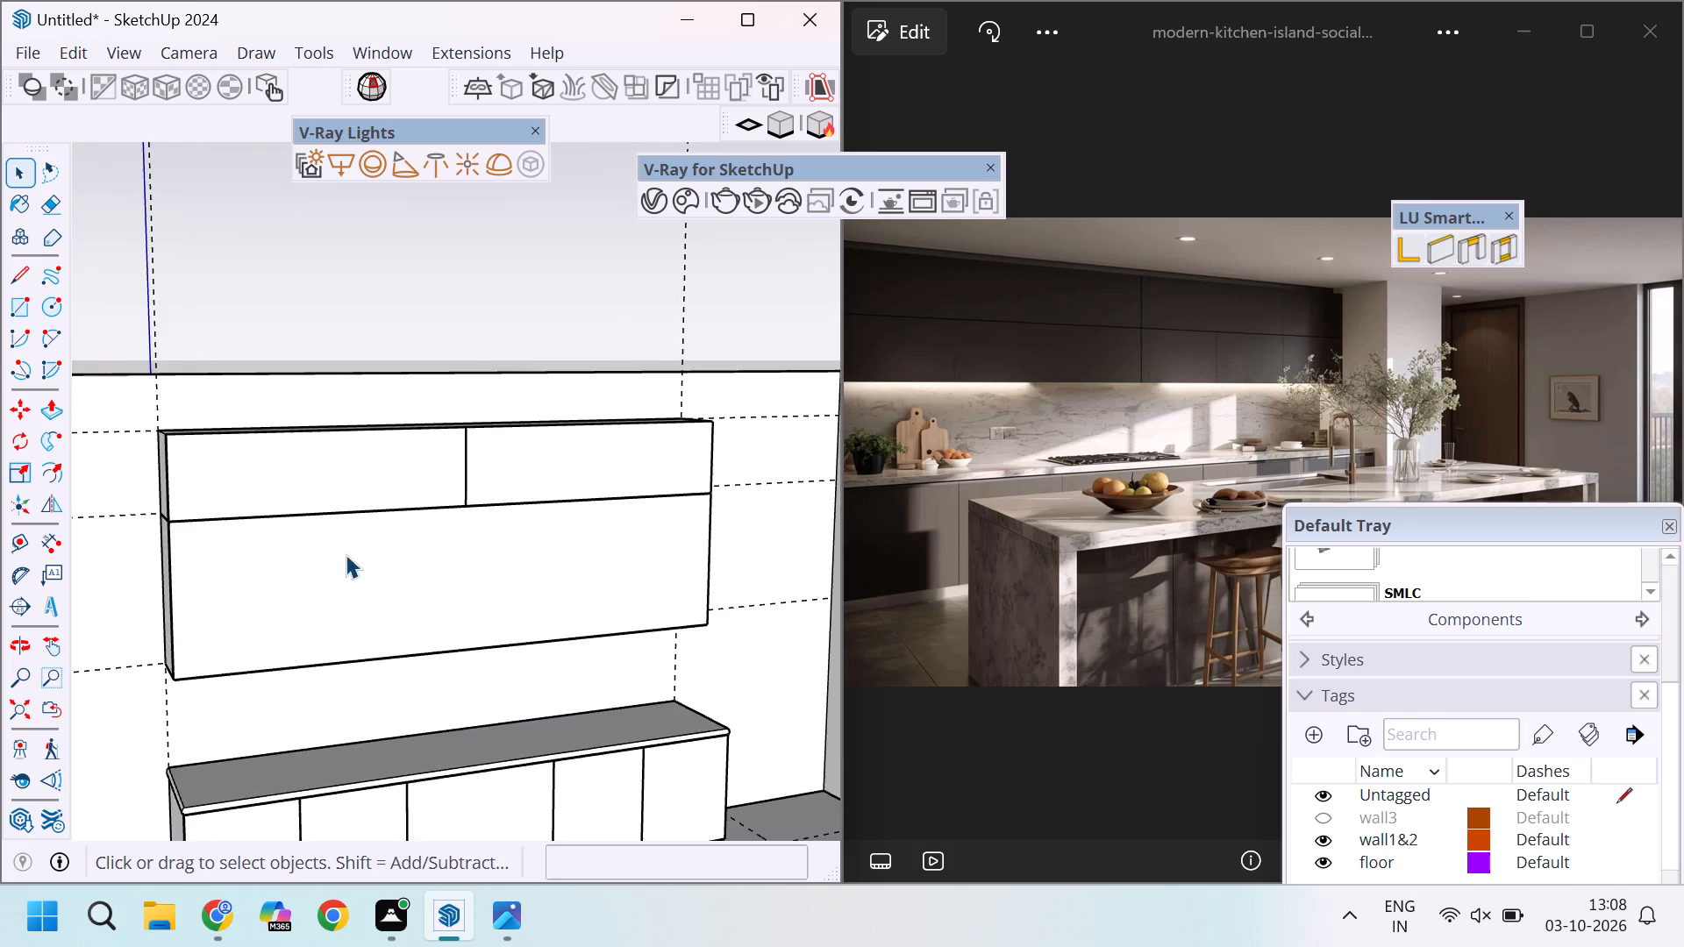
scroll(346, 554, up, 1)
scroll(534, 584, down, 4)
scroll(423, 591, up, 3)
scroll(483, 599, down, 5)
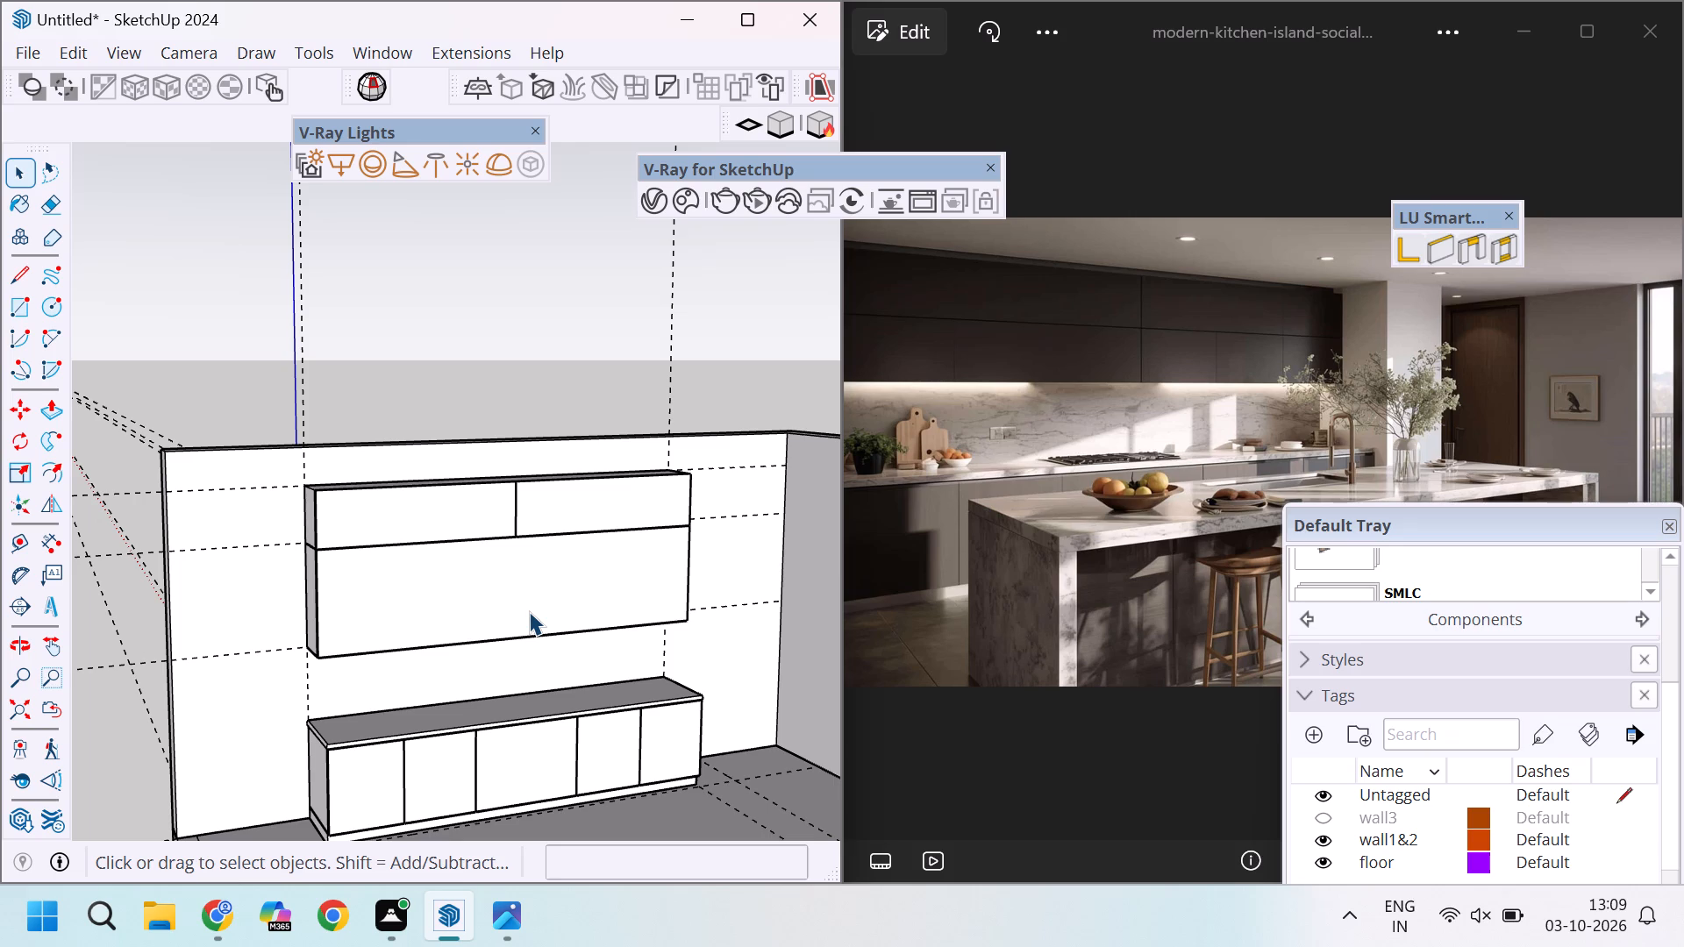
scroll(529, 611, up, 3)
scroll(529, 611, down, 3)
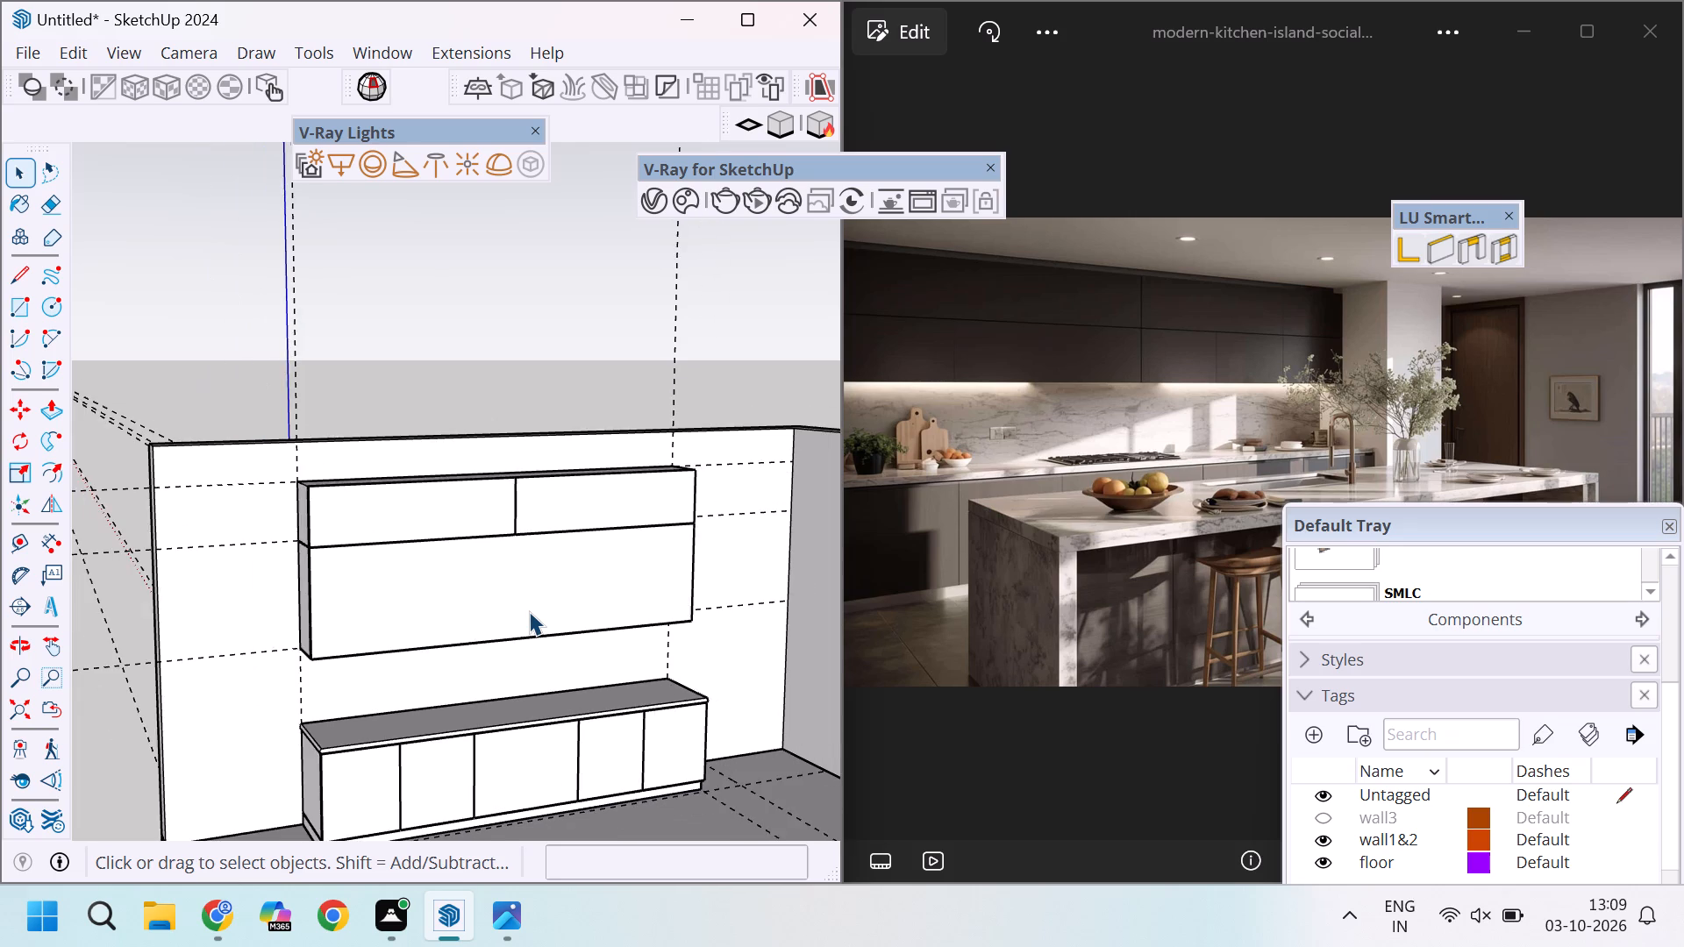
Measure the height of the upper-row left door along its outer front edge with the Line tool, without keeping a line.
scroll(529, 611, down, 2)
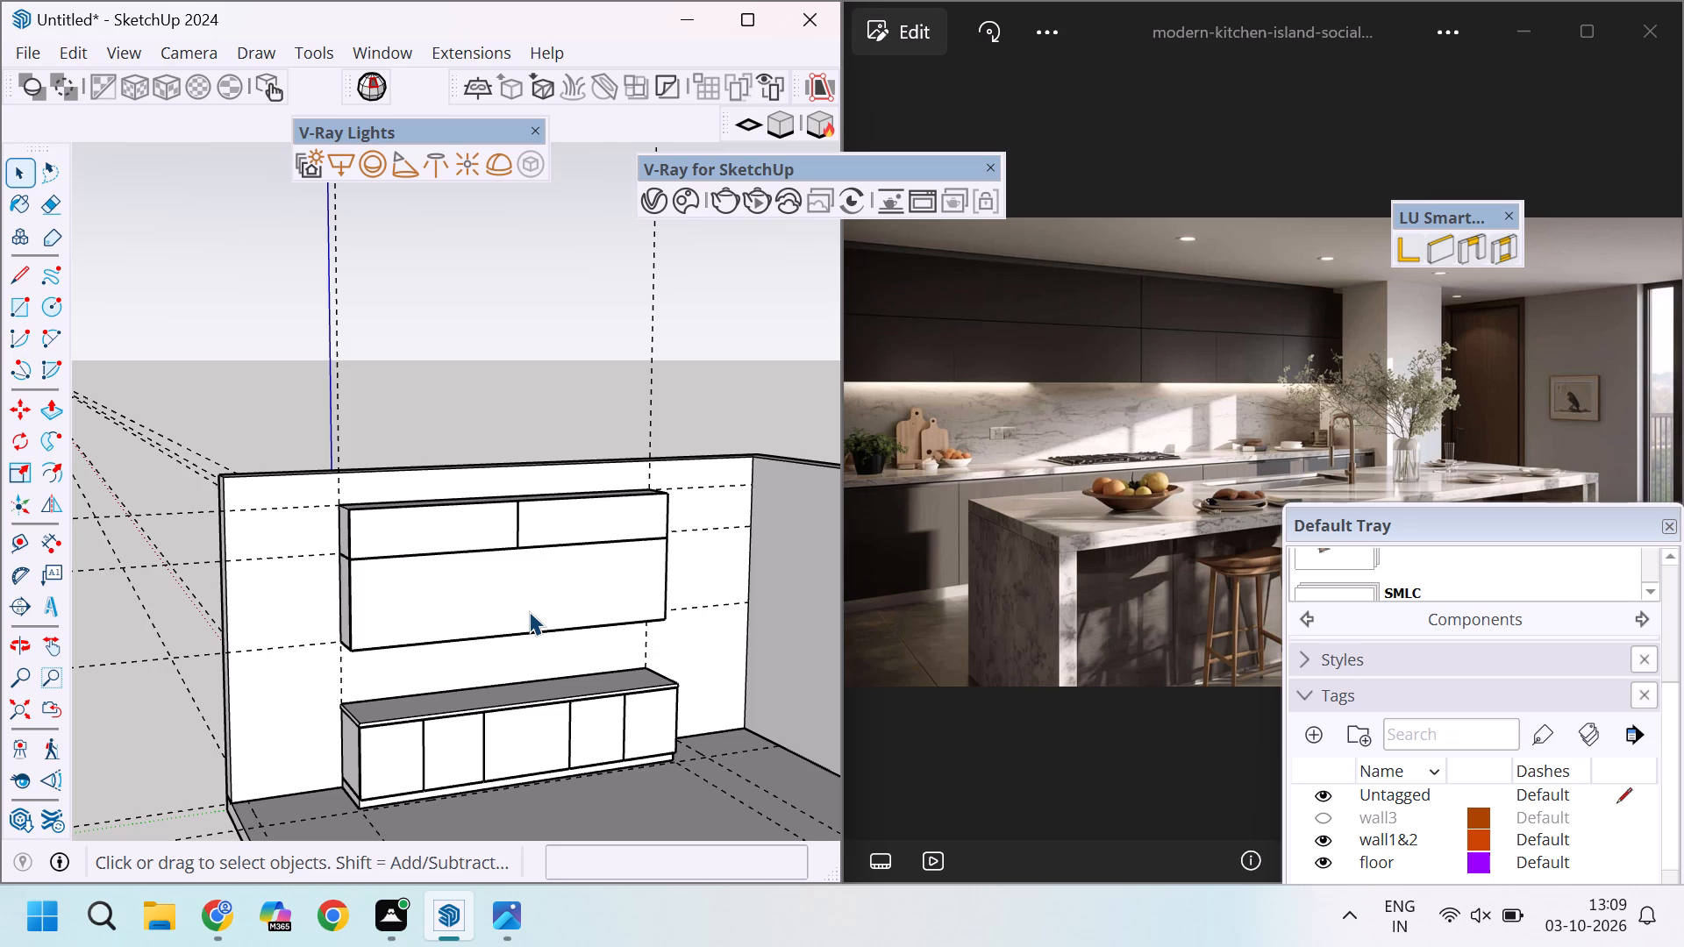
scroll(383, 487, up, 14)
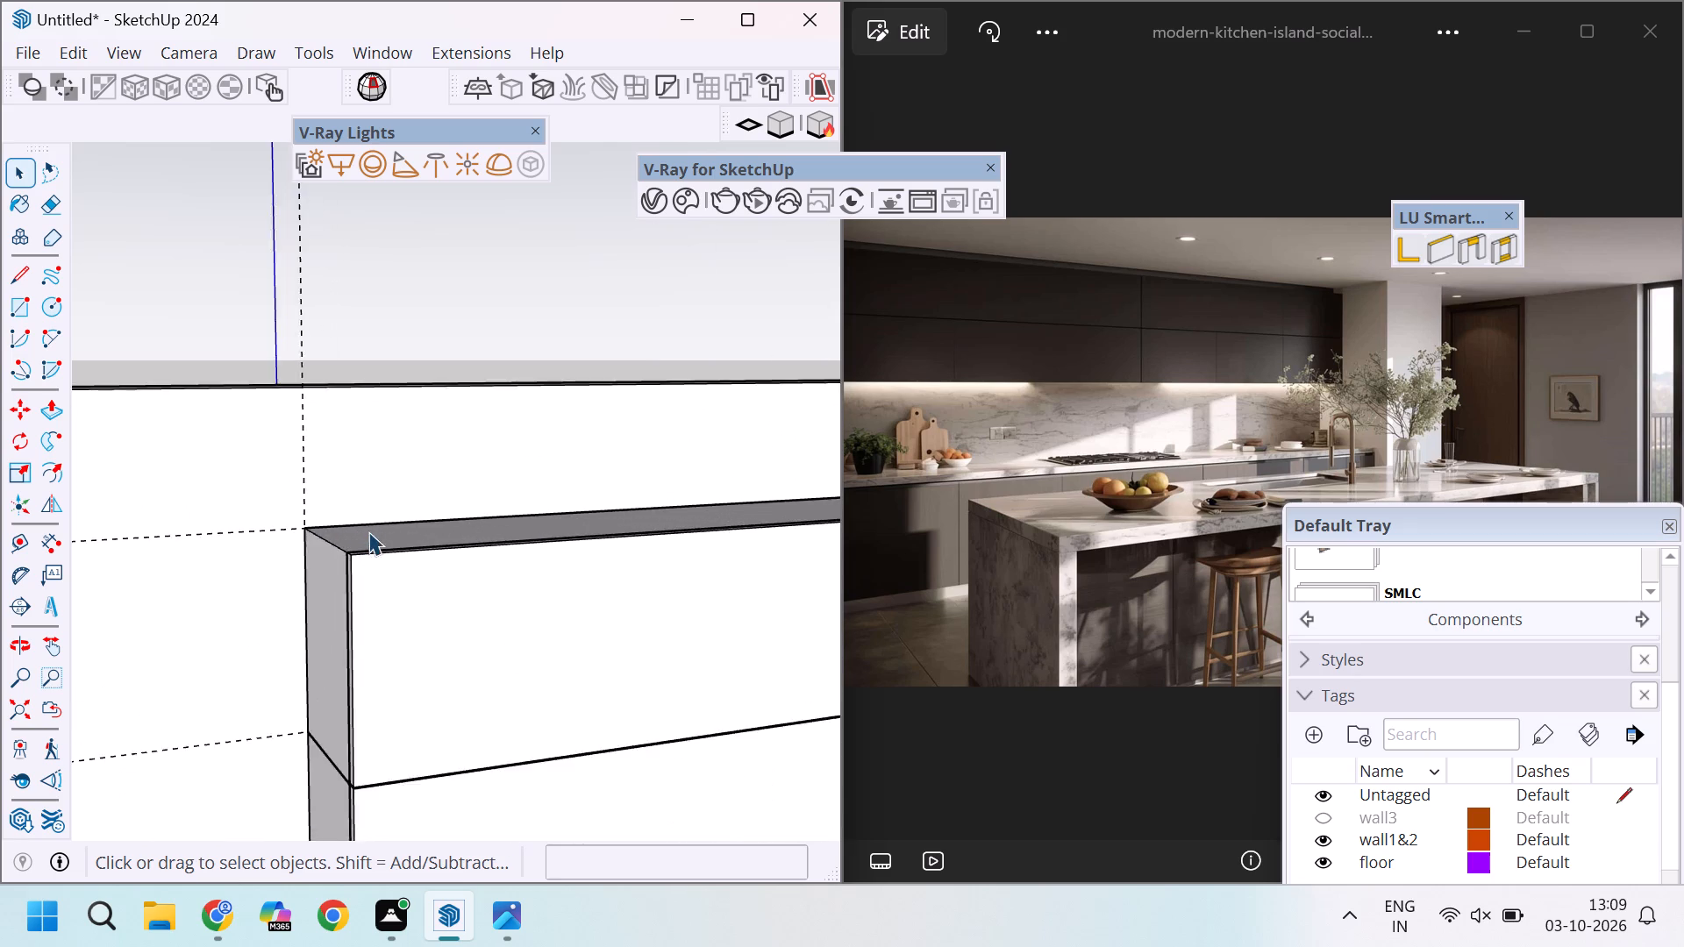
scroll(368, 531, up, 14)
scroll(380, 559, down, 9)
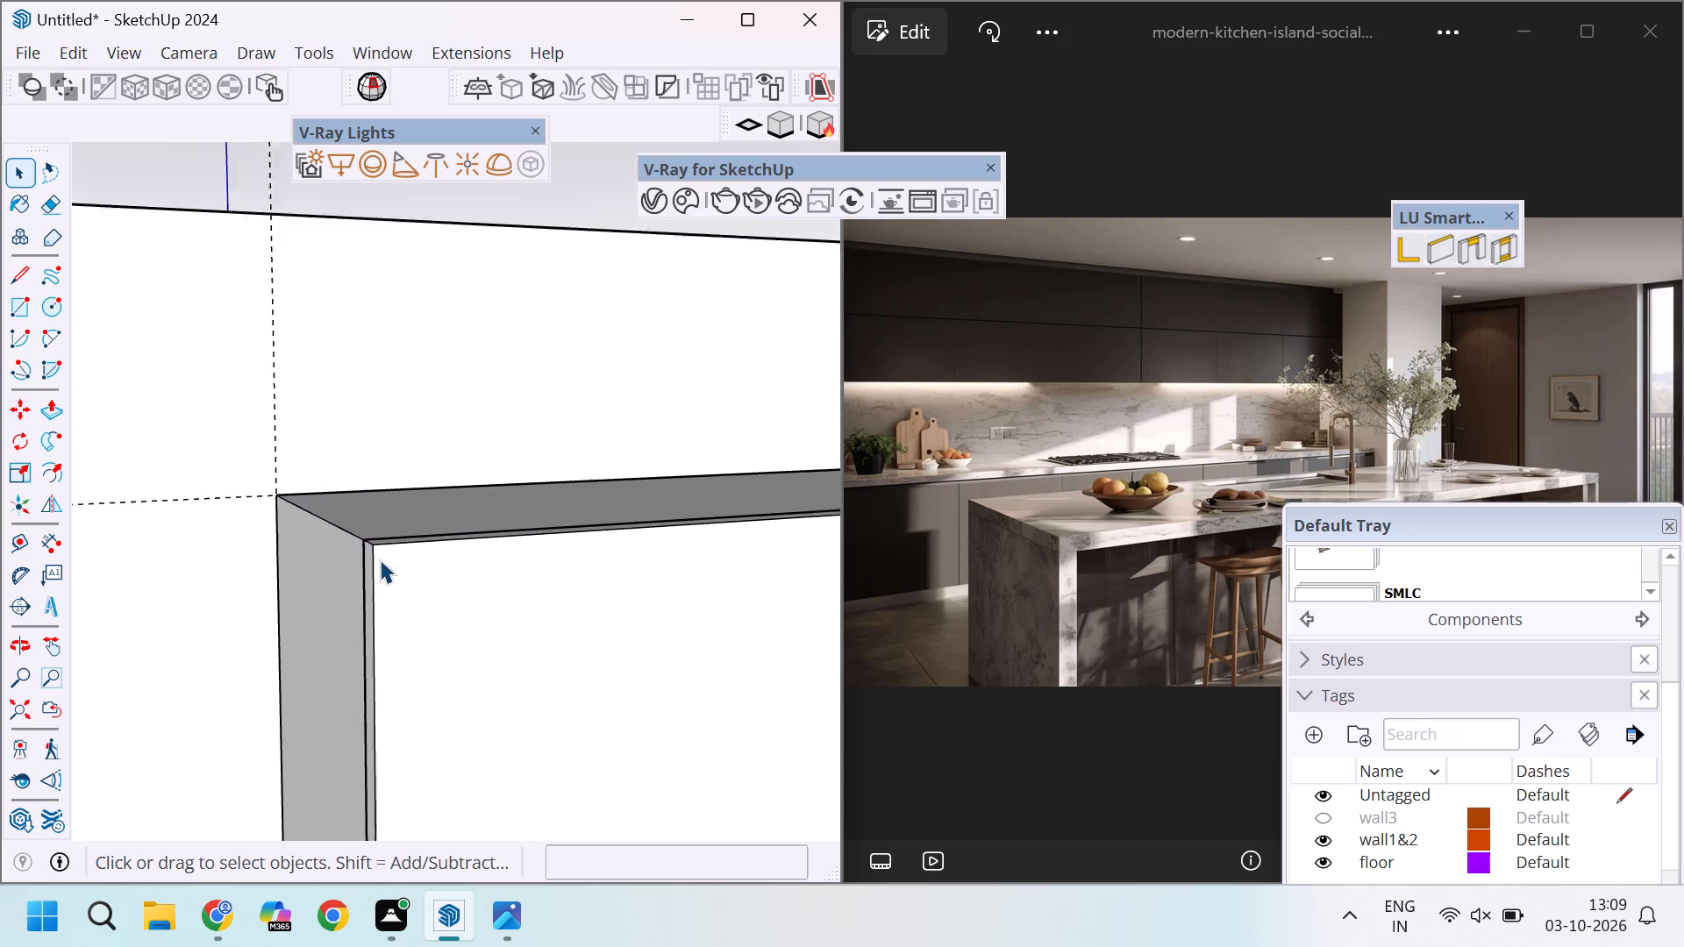
key(l)
scroll(380, 559, up, 4)
click(381, 532)
scroll(381, 532, down, 3)
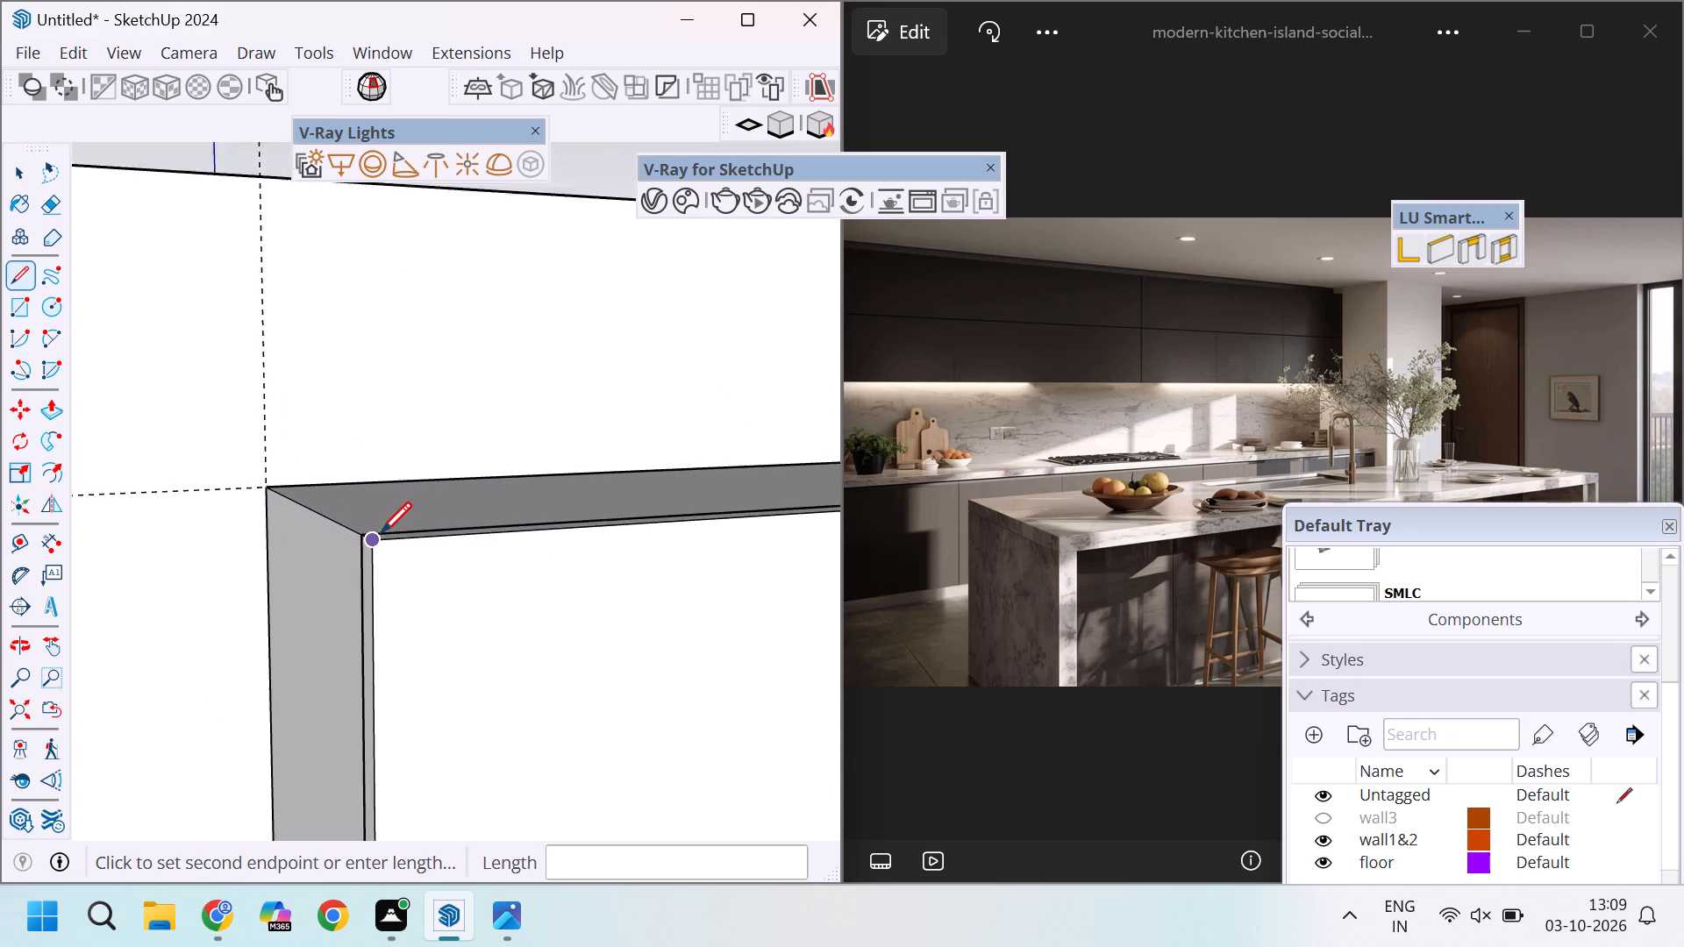
scroll(381, 532, down, 9)
scroll(368, 611, up, 6)
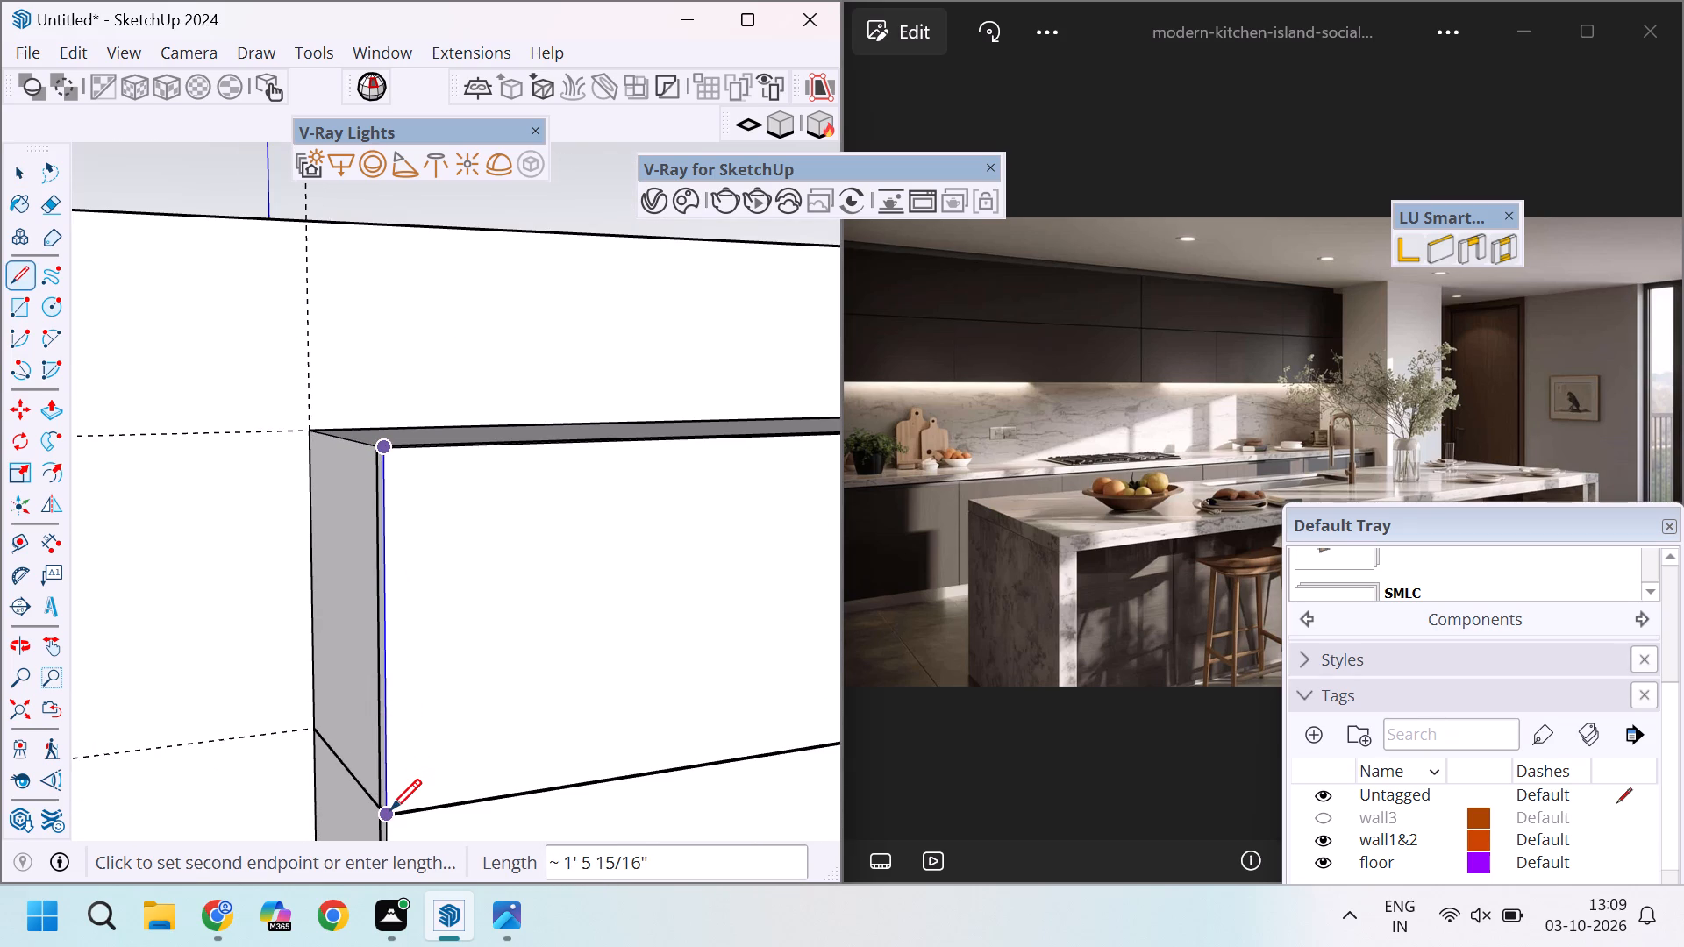
key(Escape)
Measure the upper row's height along the wall cabinet's left back edge, without keeping a line.
scroll(430, 508, down, 12)
scroll(428, 648, up, 6)
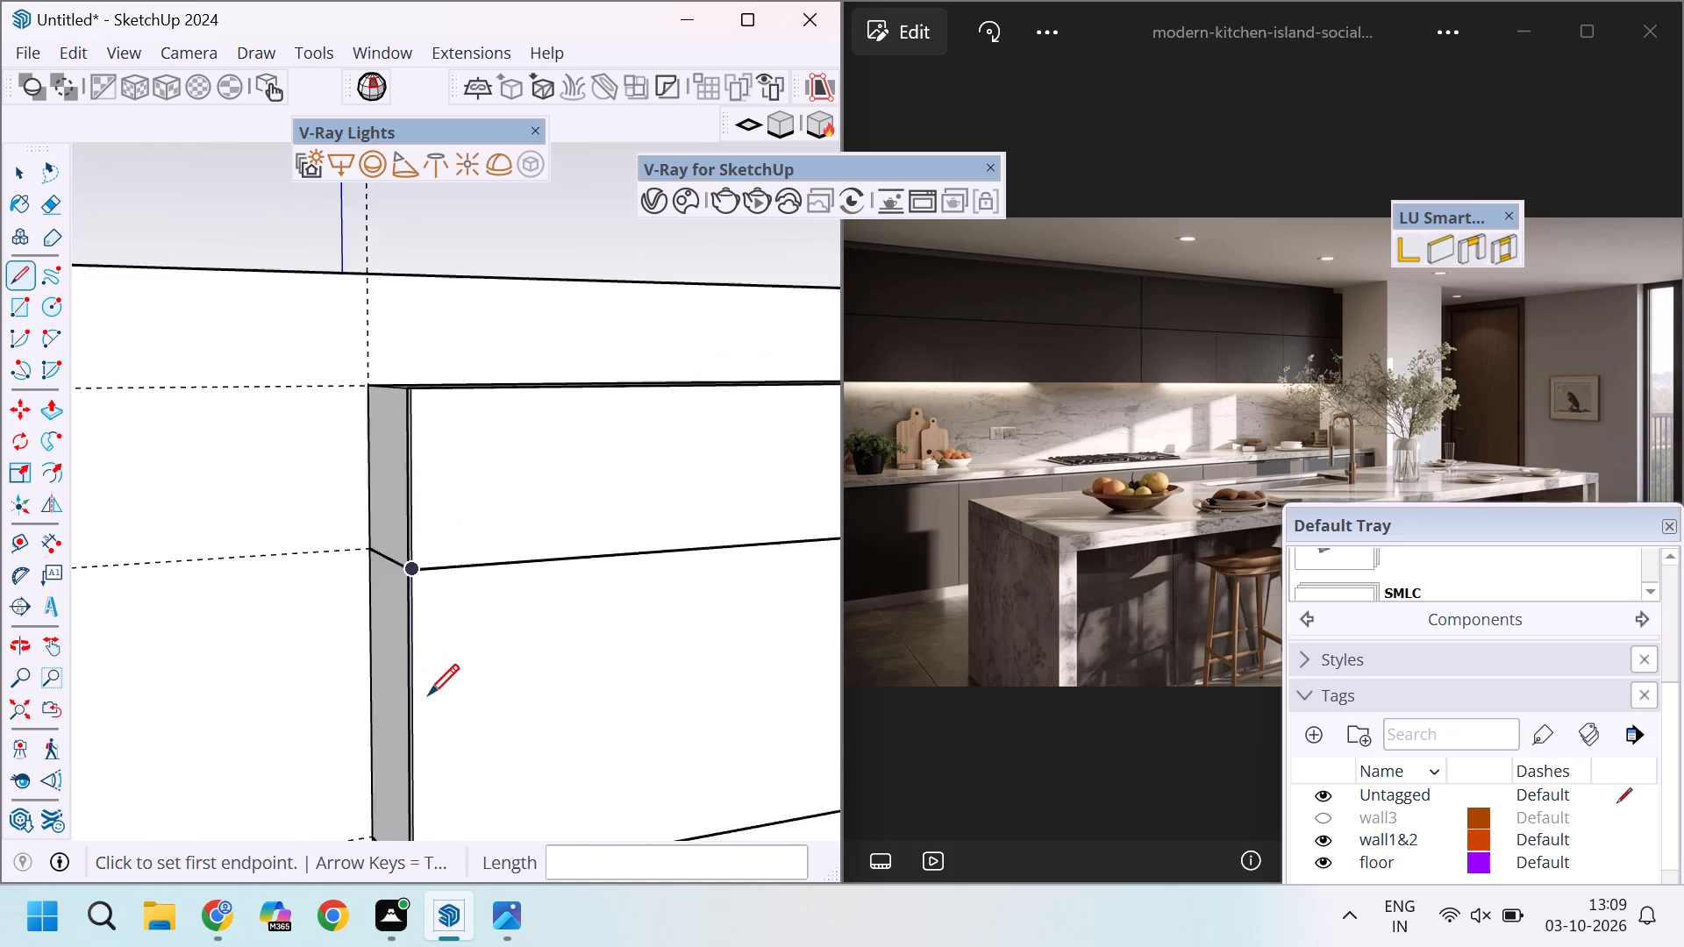
scroll(432, 592, up, 11)
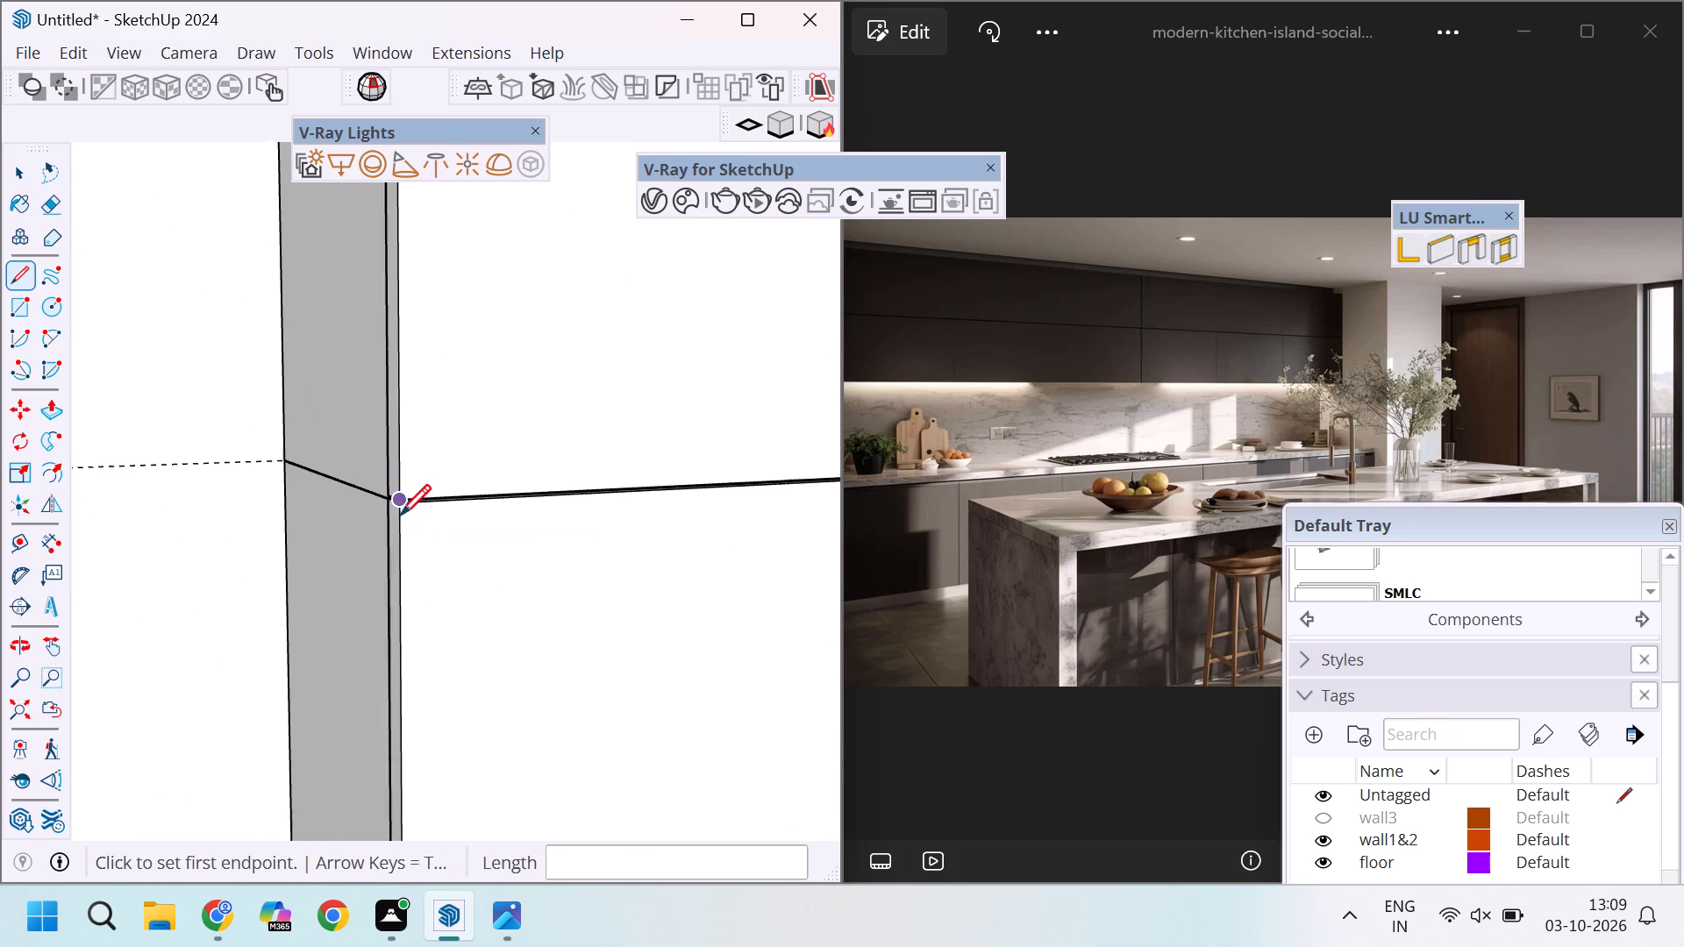
scroll(400, 515, up, 2)
scroll(400, 578, down, 4)
scroll(361, 536, up, 9)
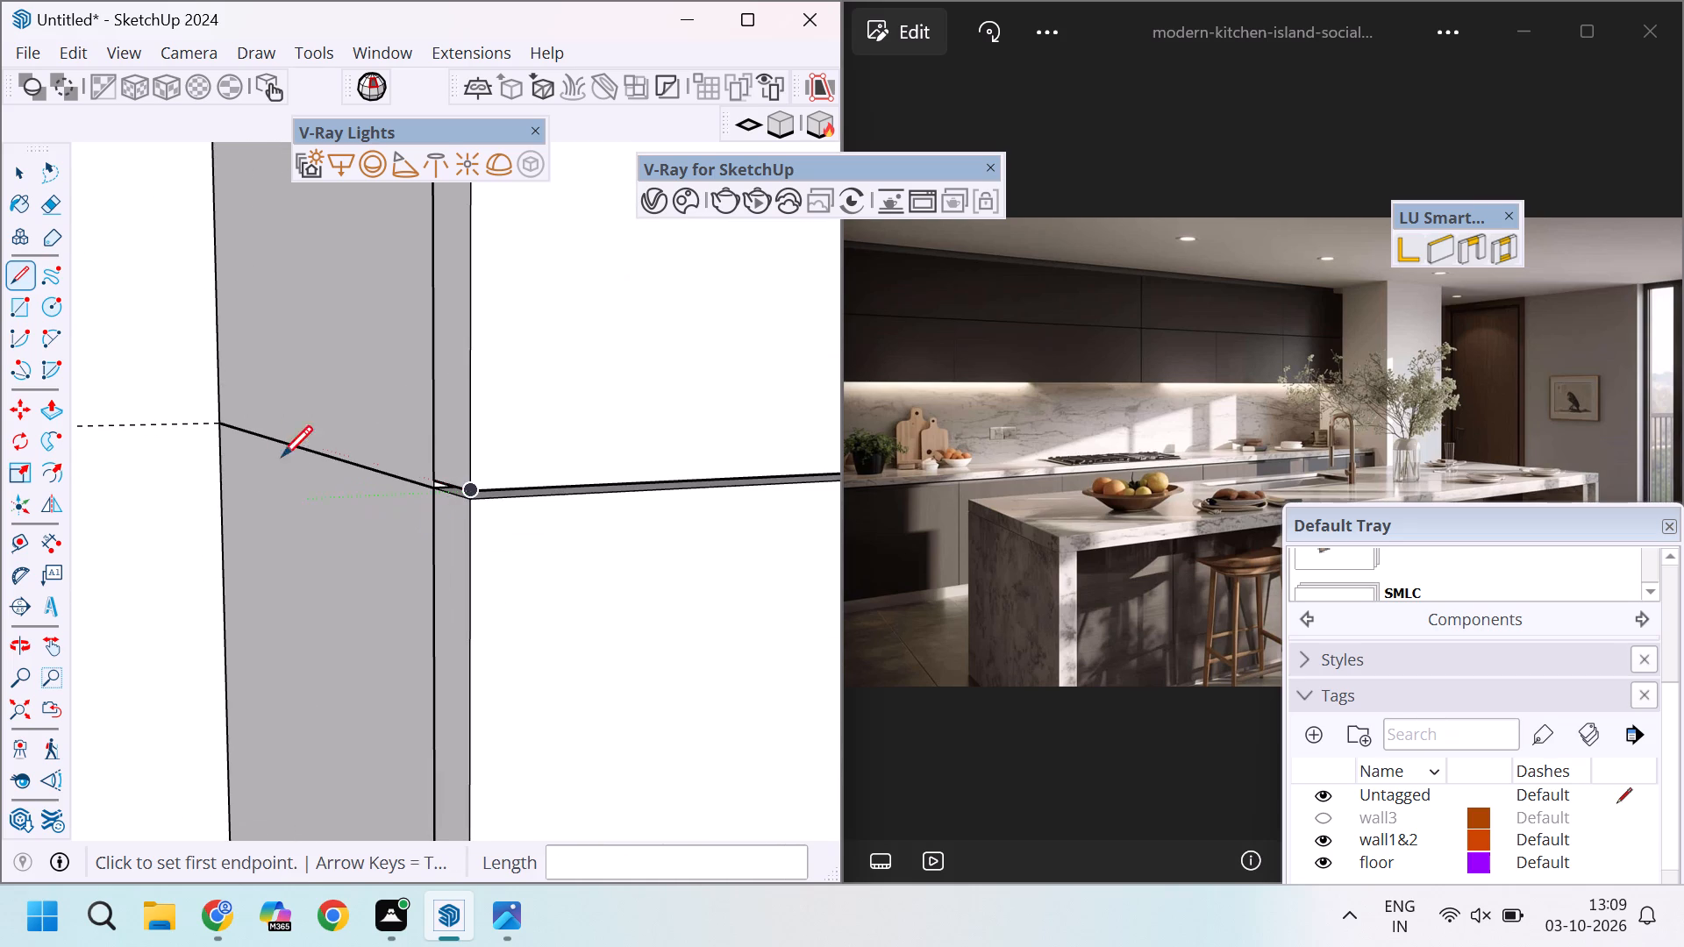
click(232, 421)
scroll(232, 421, down, 3)
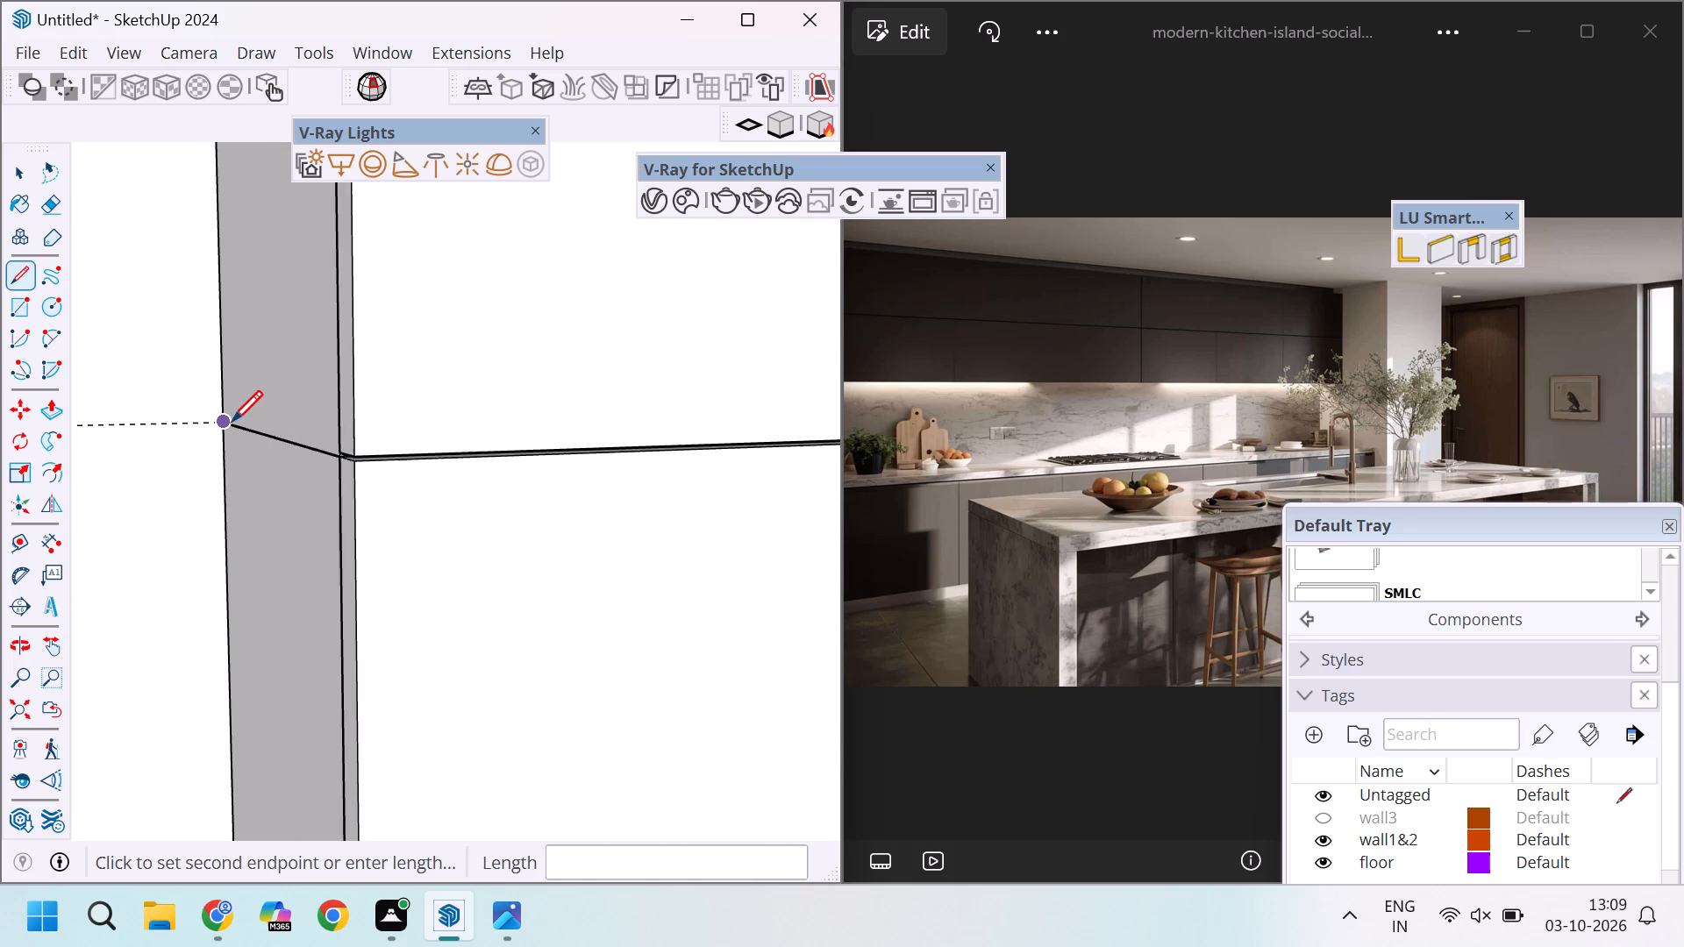
scroll(232, 421, down, 16)
scroll(230, 296, up, 5)
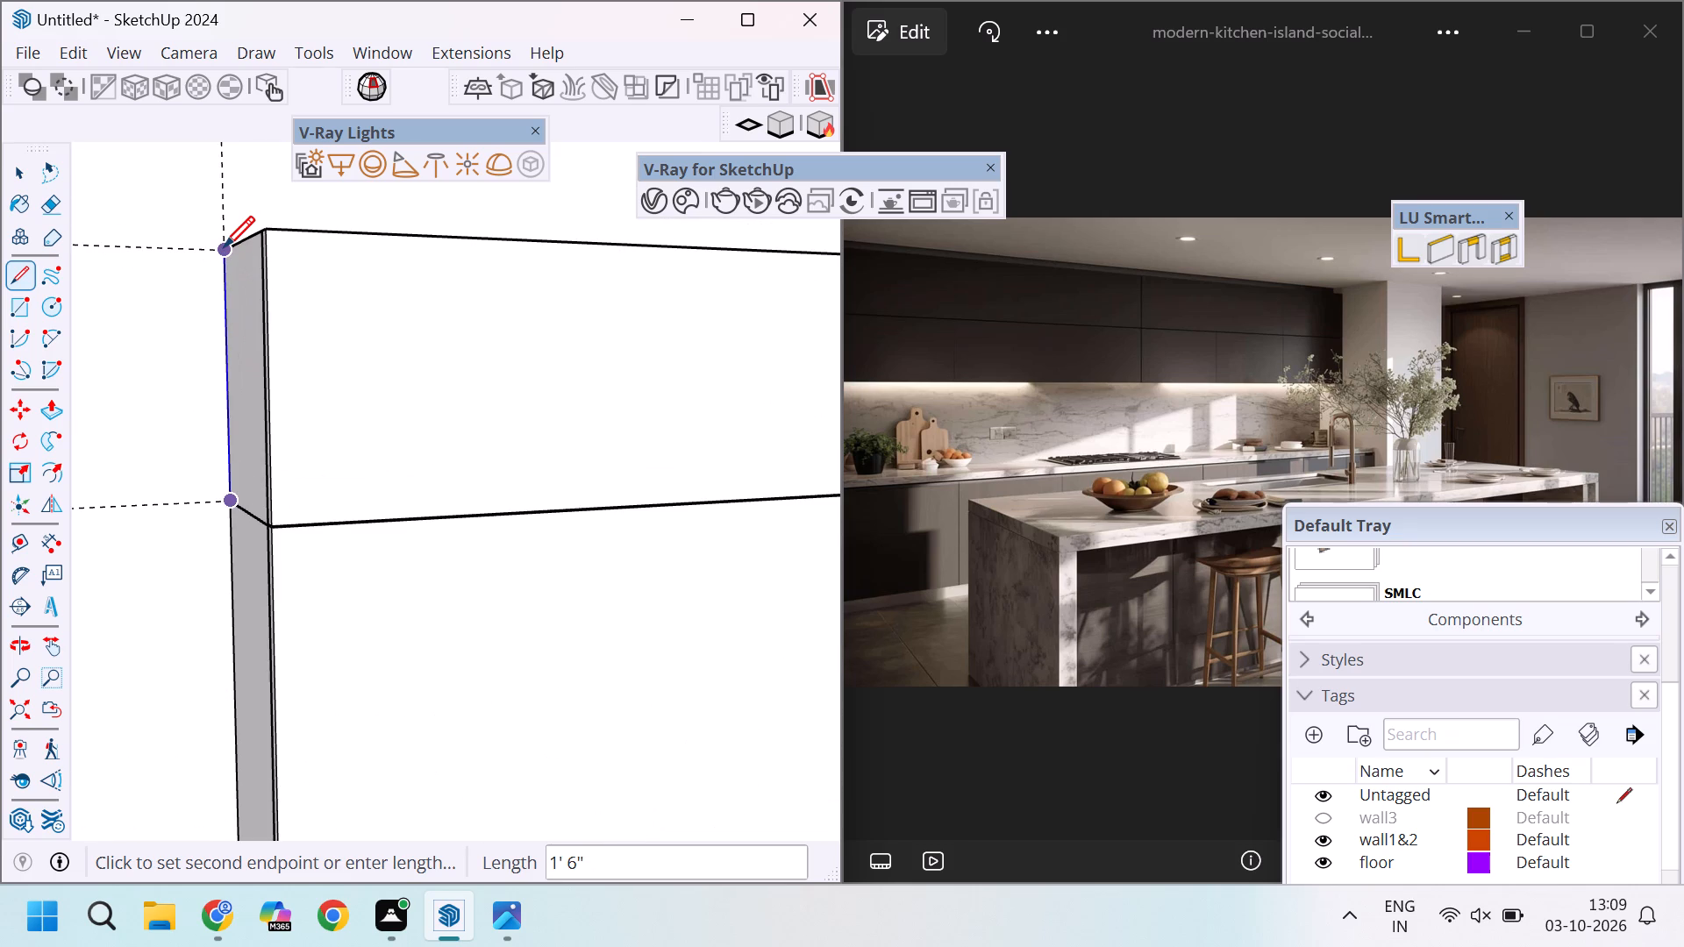
key(Escape)
Measure the lower section's height along the wall cabinet's left back edge, without keeping a line.
scroll(243, 400, down, 9)
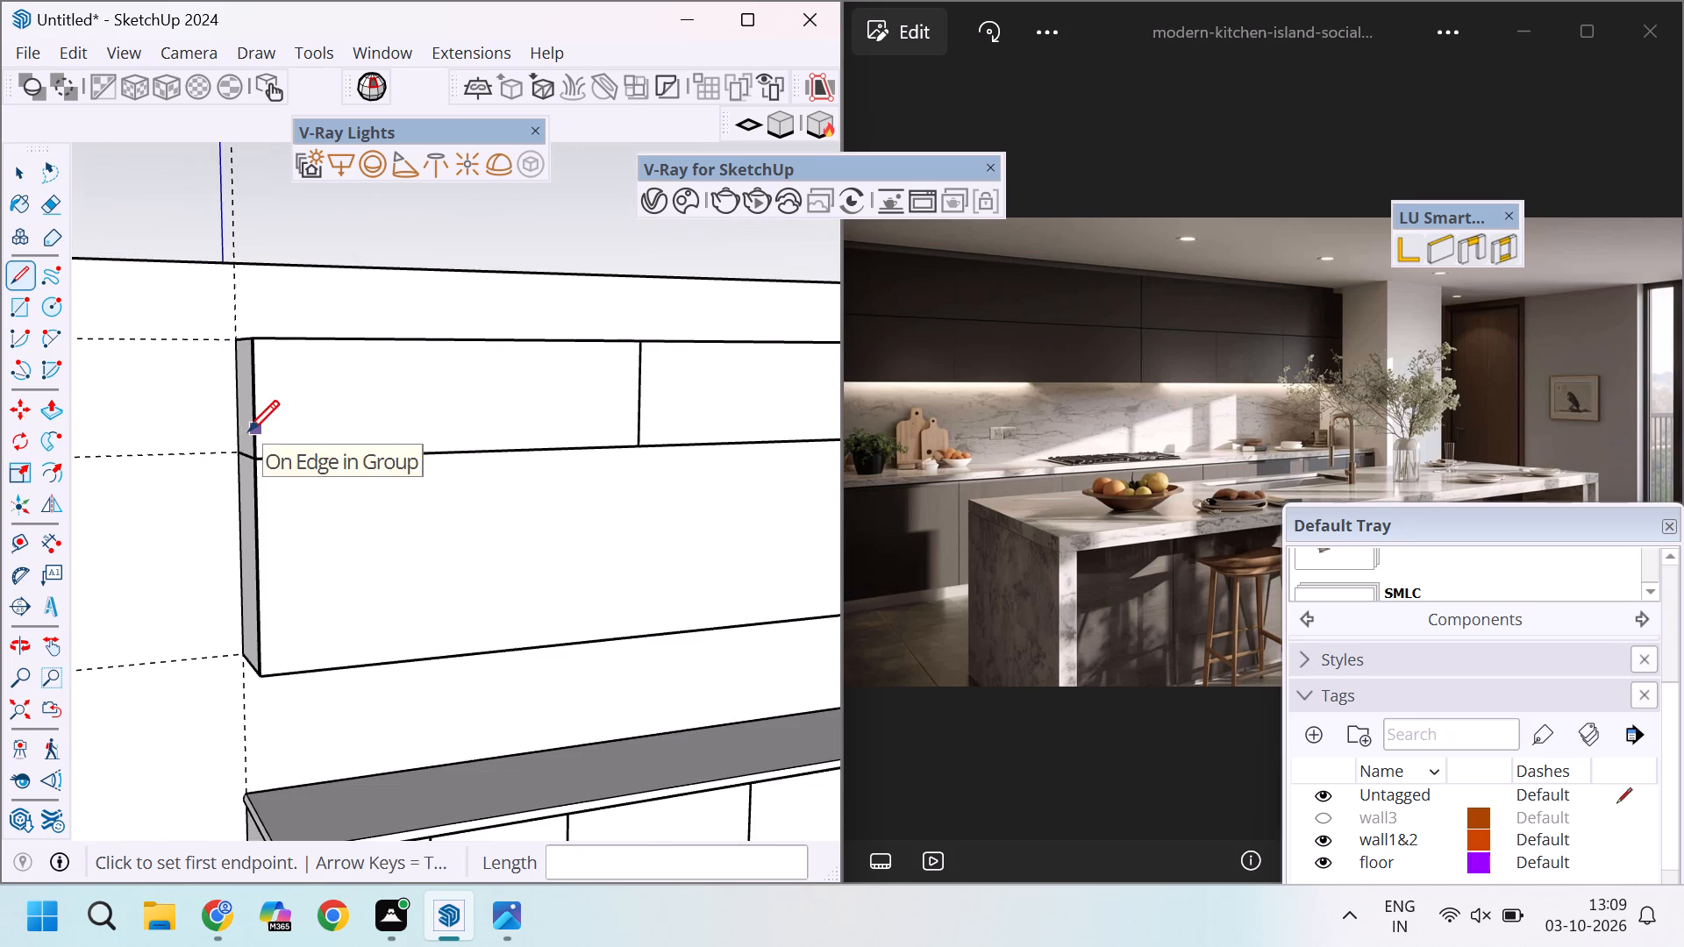
scroll(246, 444, up, 7)
click(242, 437)
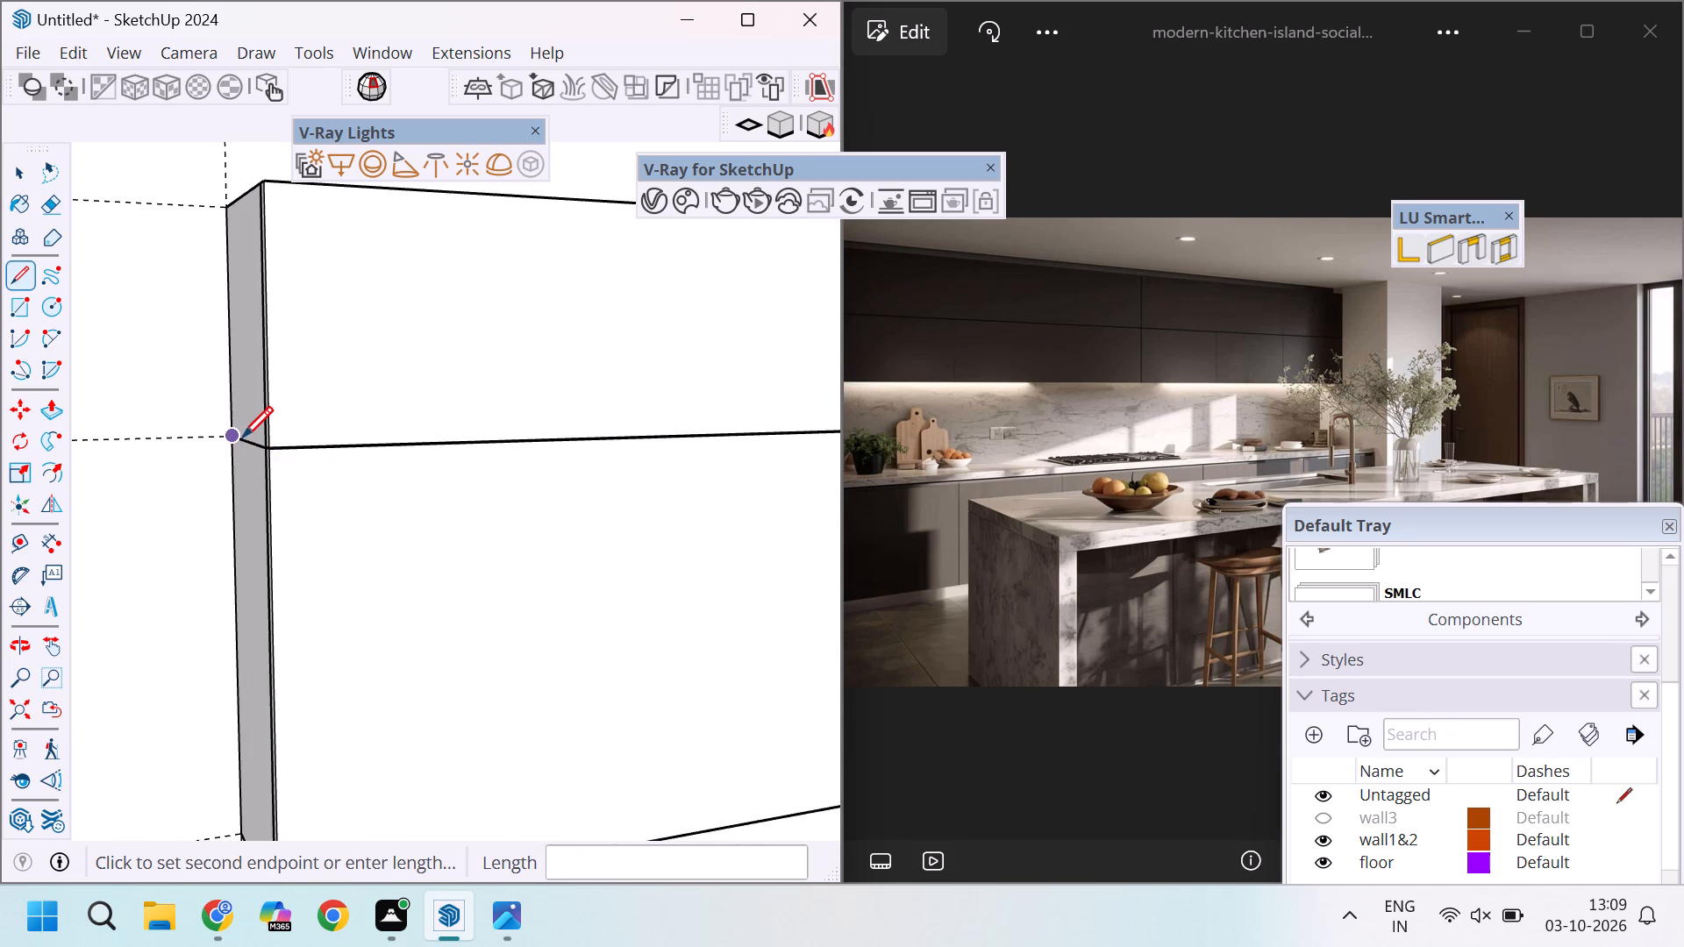
scroll(242, 437, down, 6)
scroll(245, 613, up, 5)
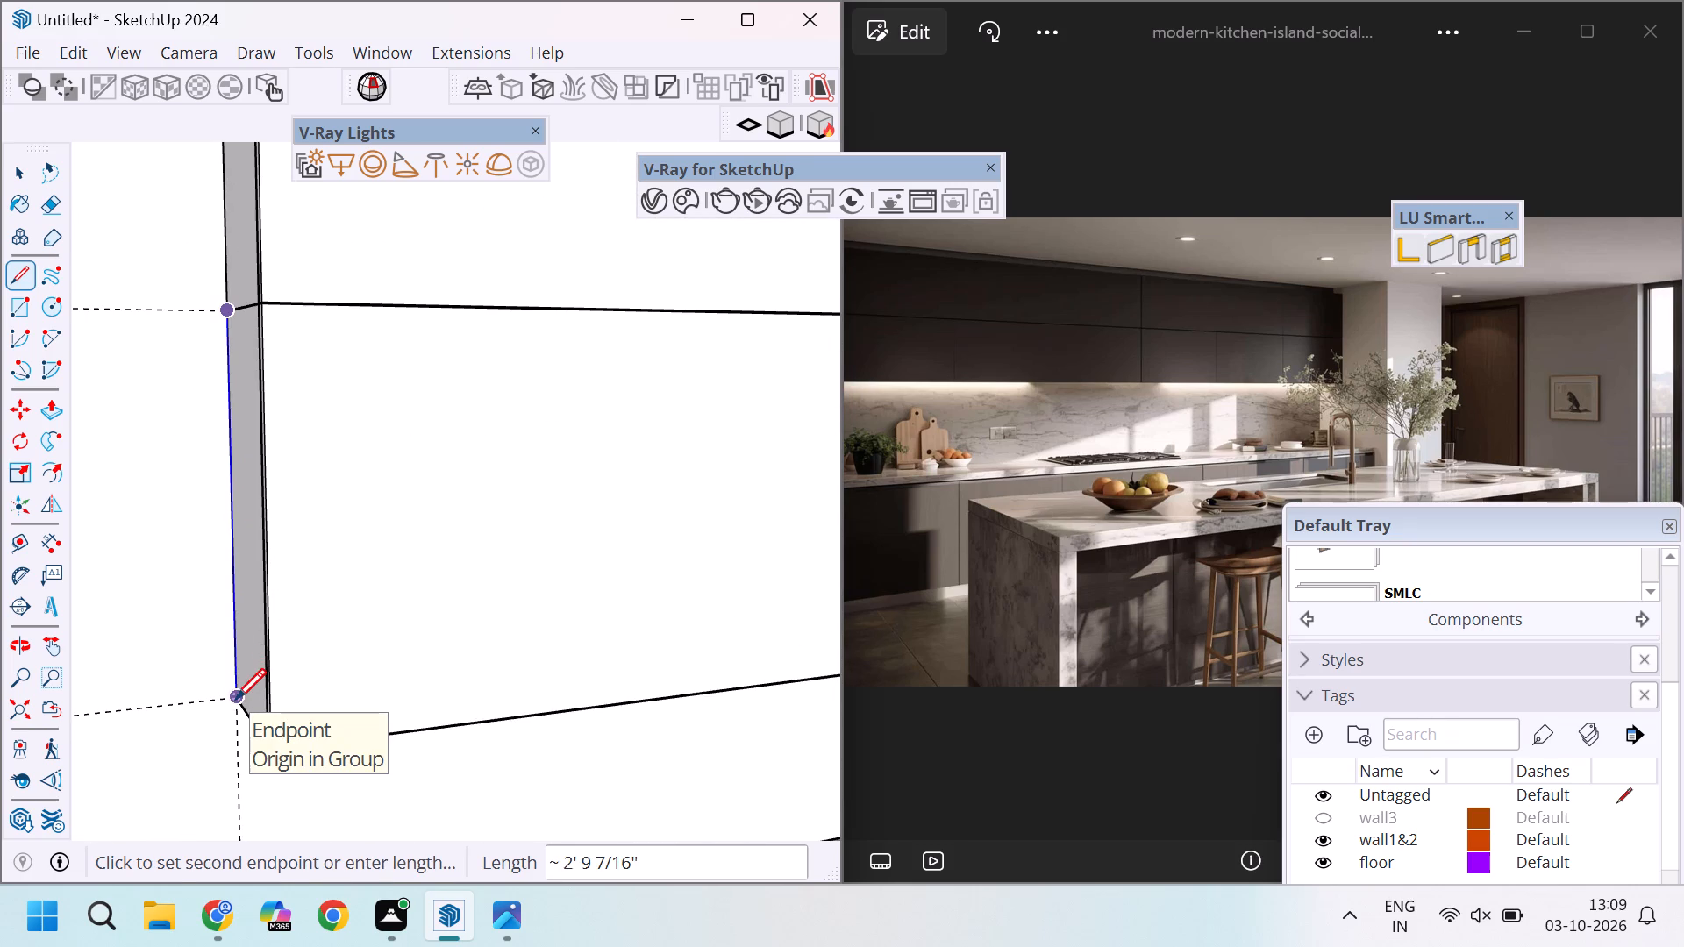
key(Escape)
key(space)
Measure the gap between the wall cabinet's underside and the base cabinet's countertop at the left back corner, without keeping a line.
scroll(210, 644, down, 15)
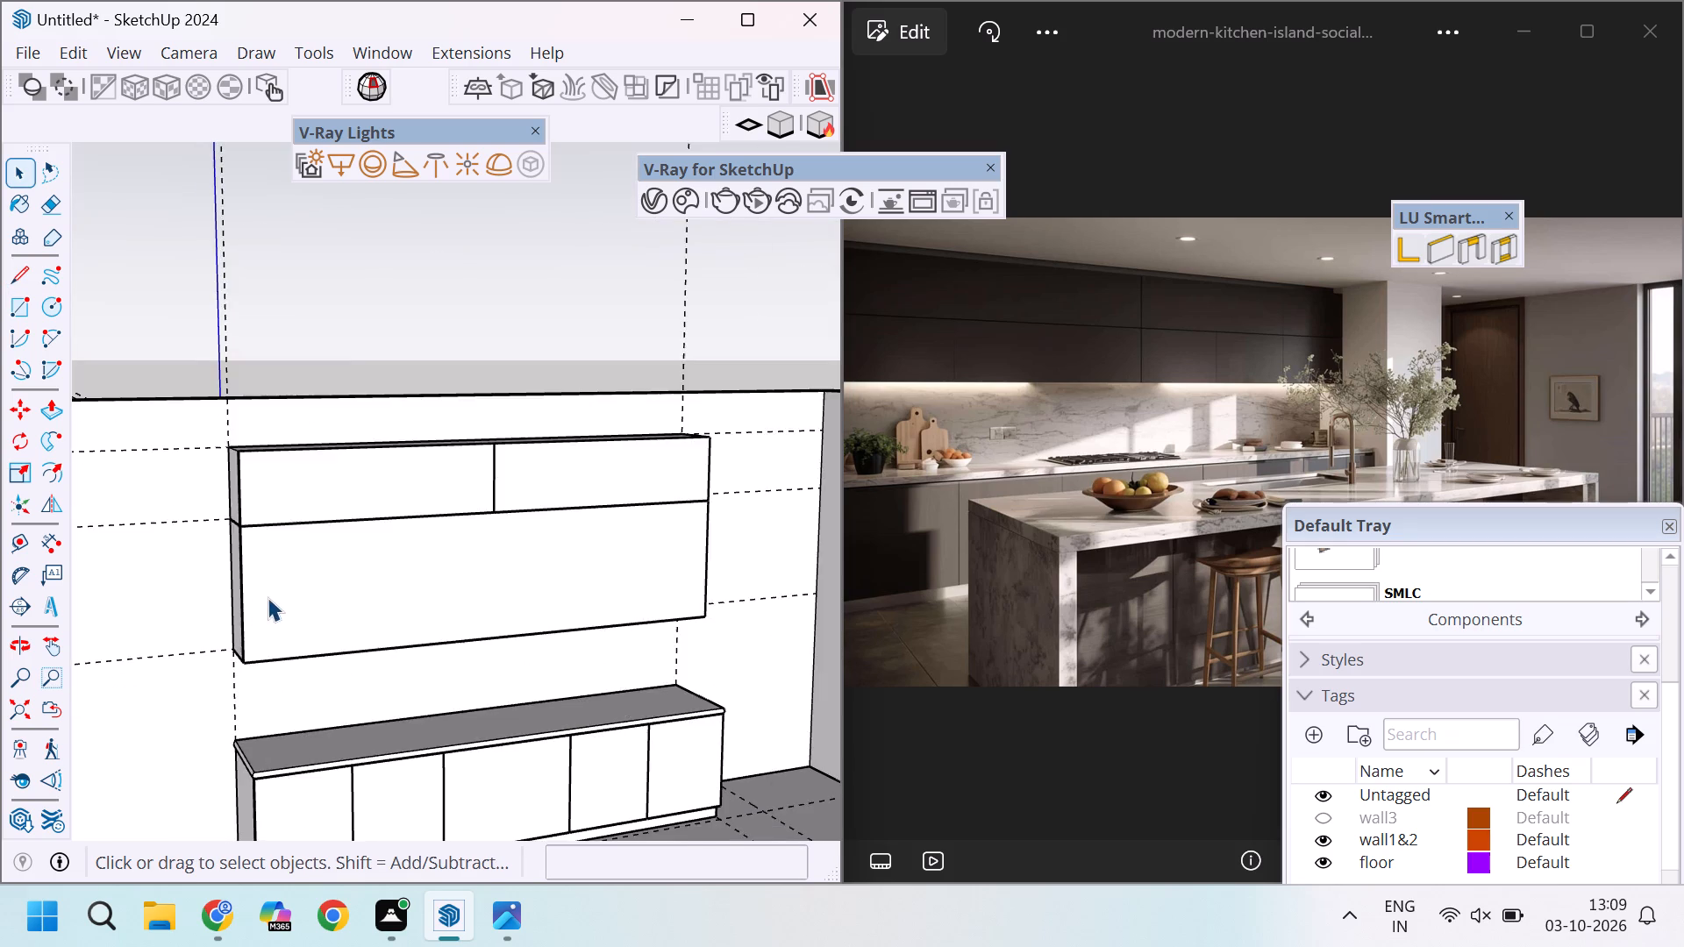
scroll(268, 597, down, 2)
scroll(428, 609, up, 4)
scroll(574, 646, up, 2)
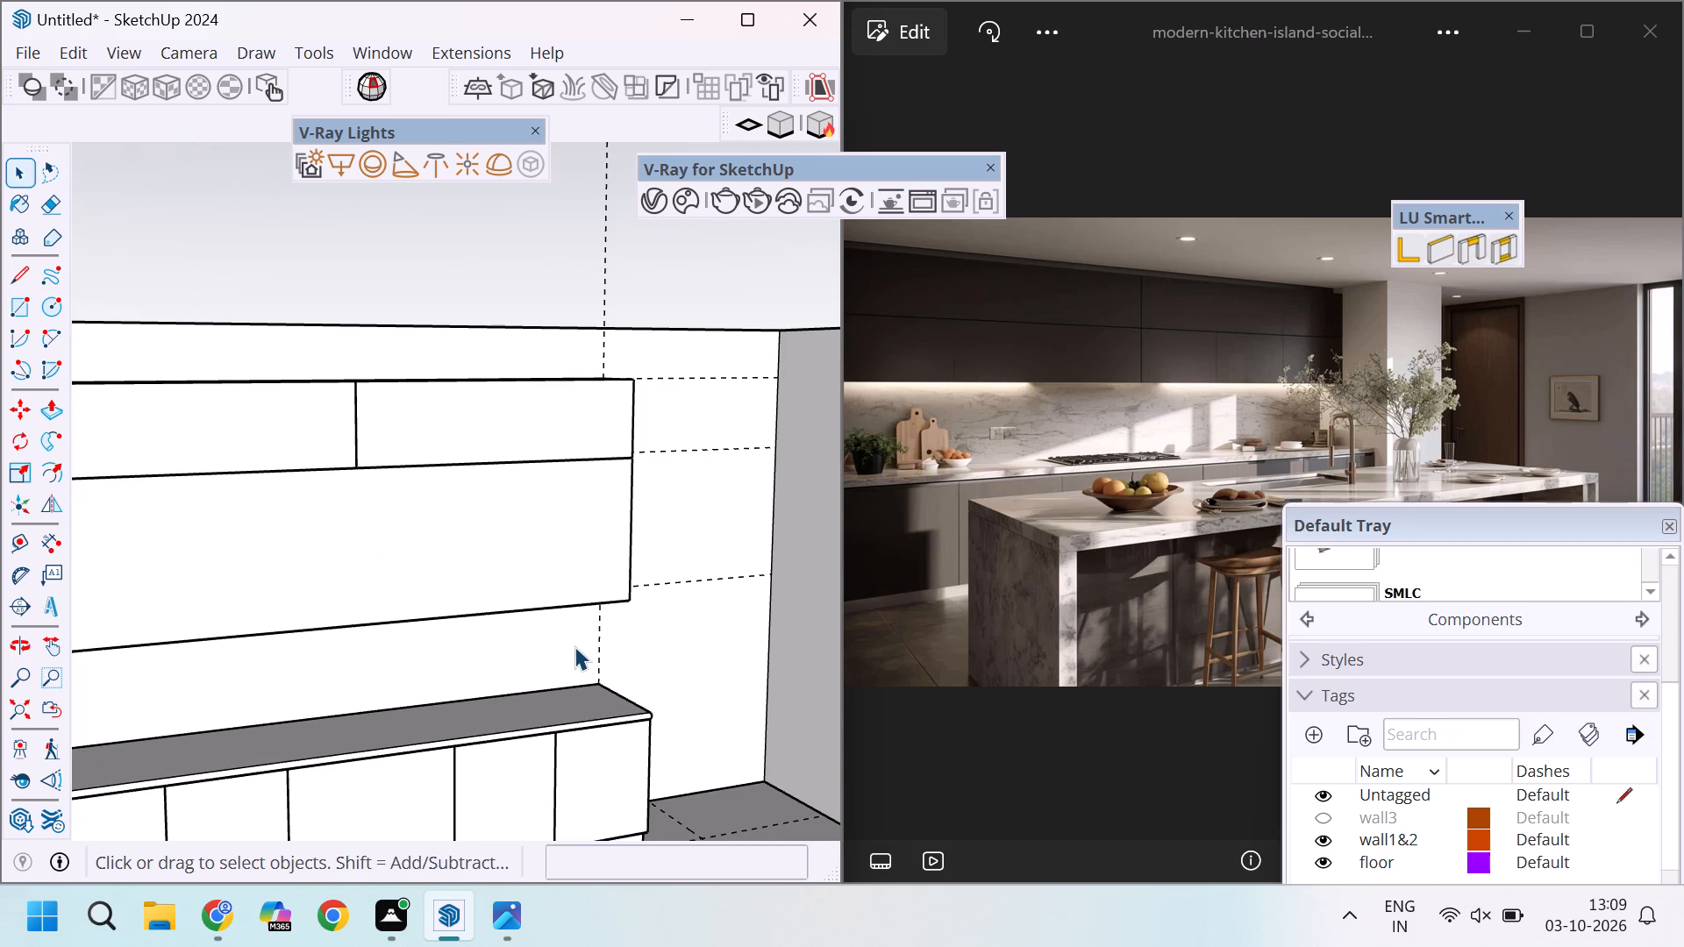
scroll(388, 680, down, 4)
middle_drag(330, 659, 568, 520)
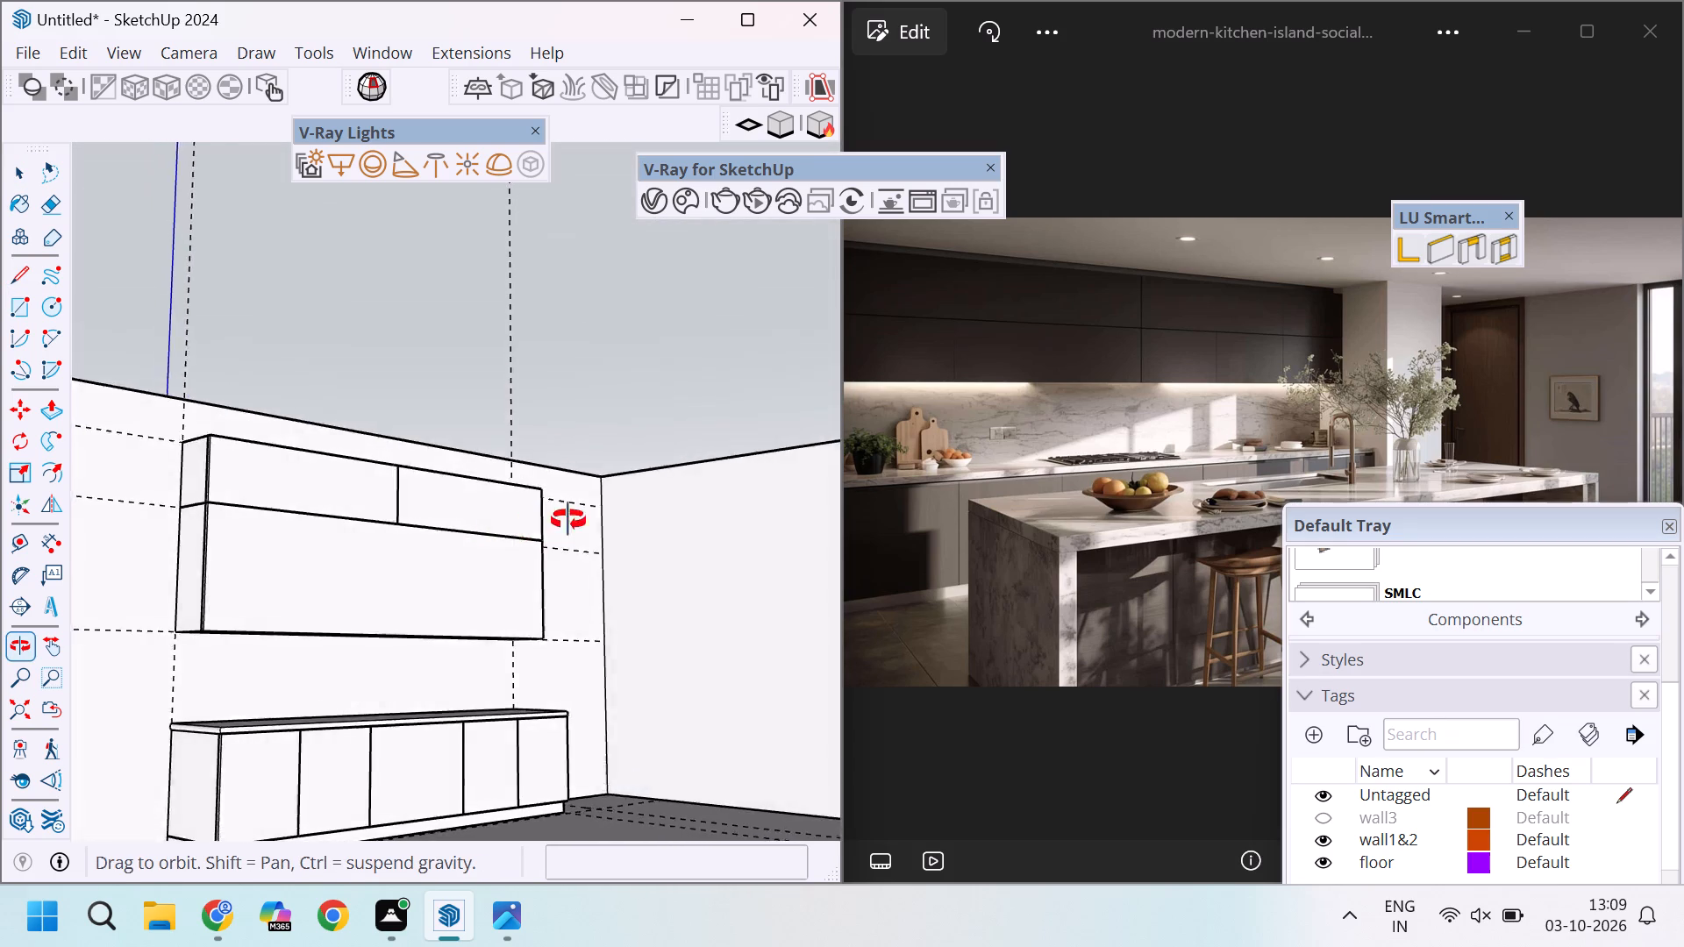
middle_drag(568, 520, 572, 519)
scroll(128, 621, up, 7)
key(l)
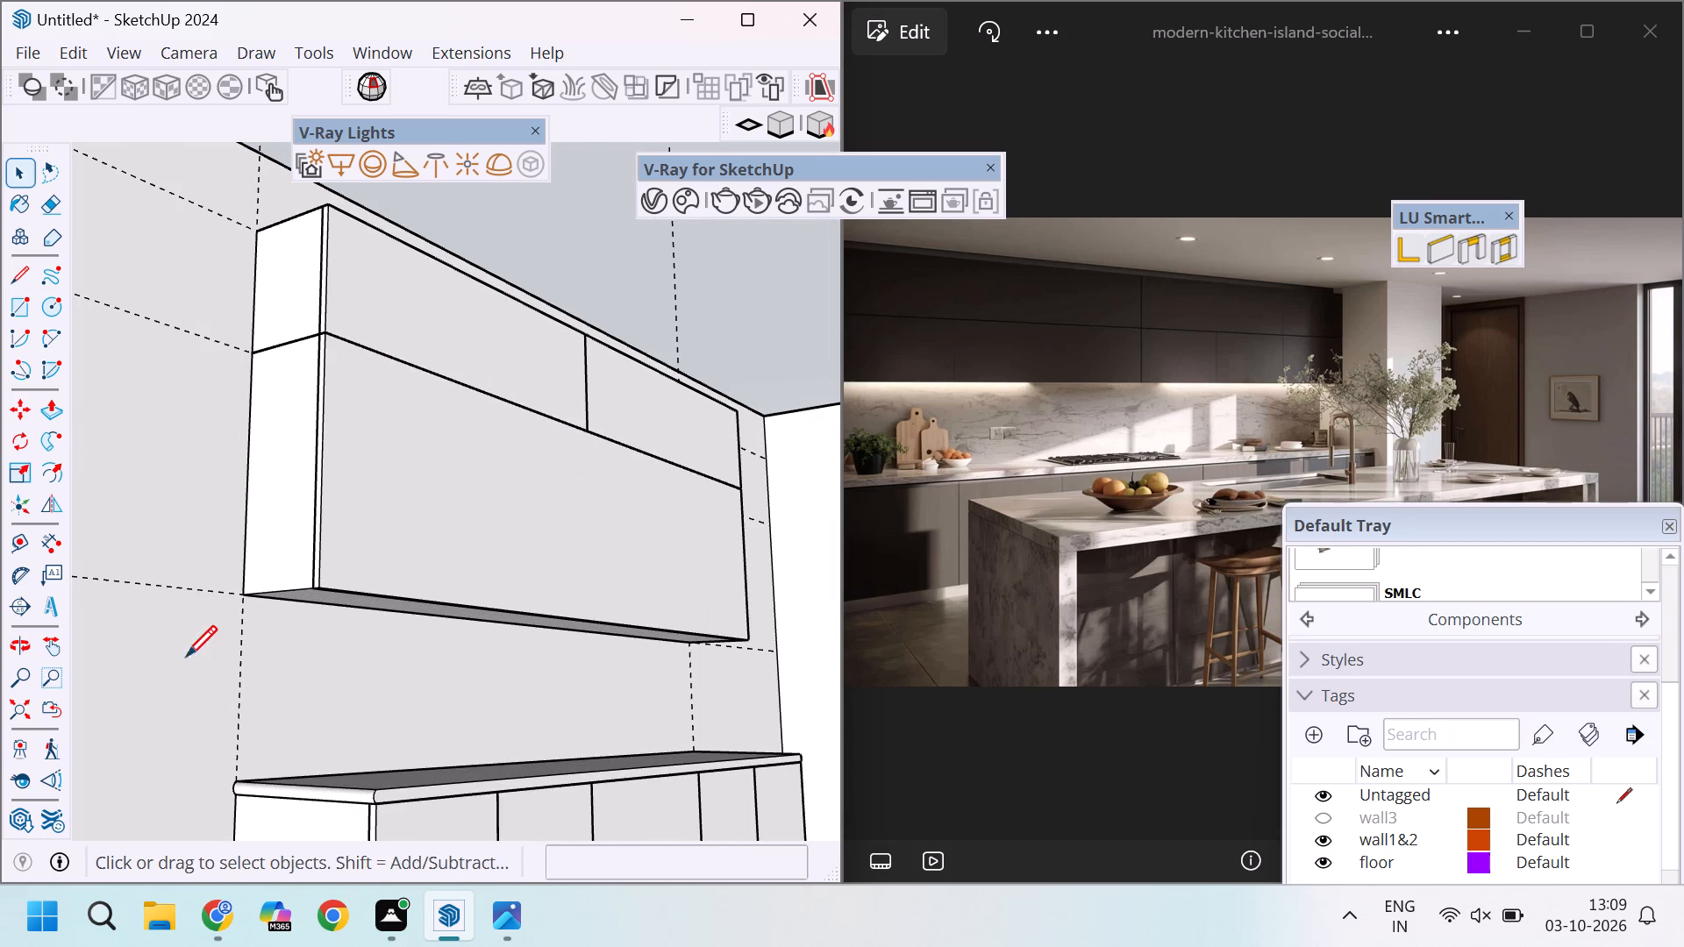
scroll(217, 644, up, 3)
click(247, 580)
scroll(256, 728, down, 4)
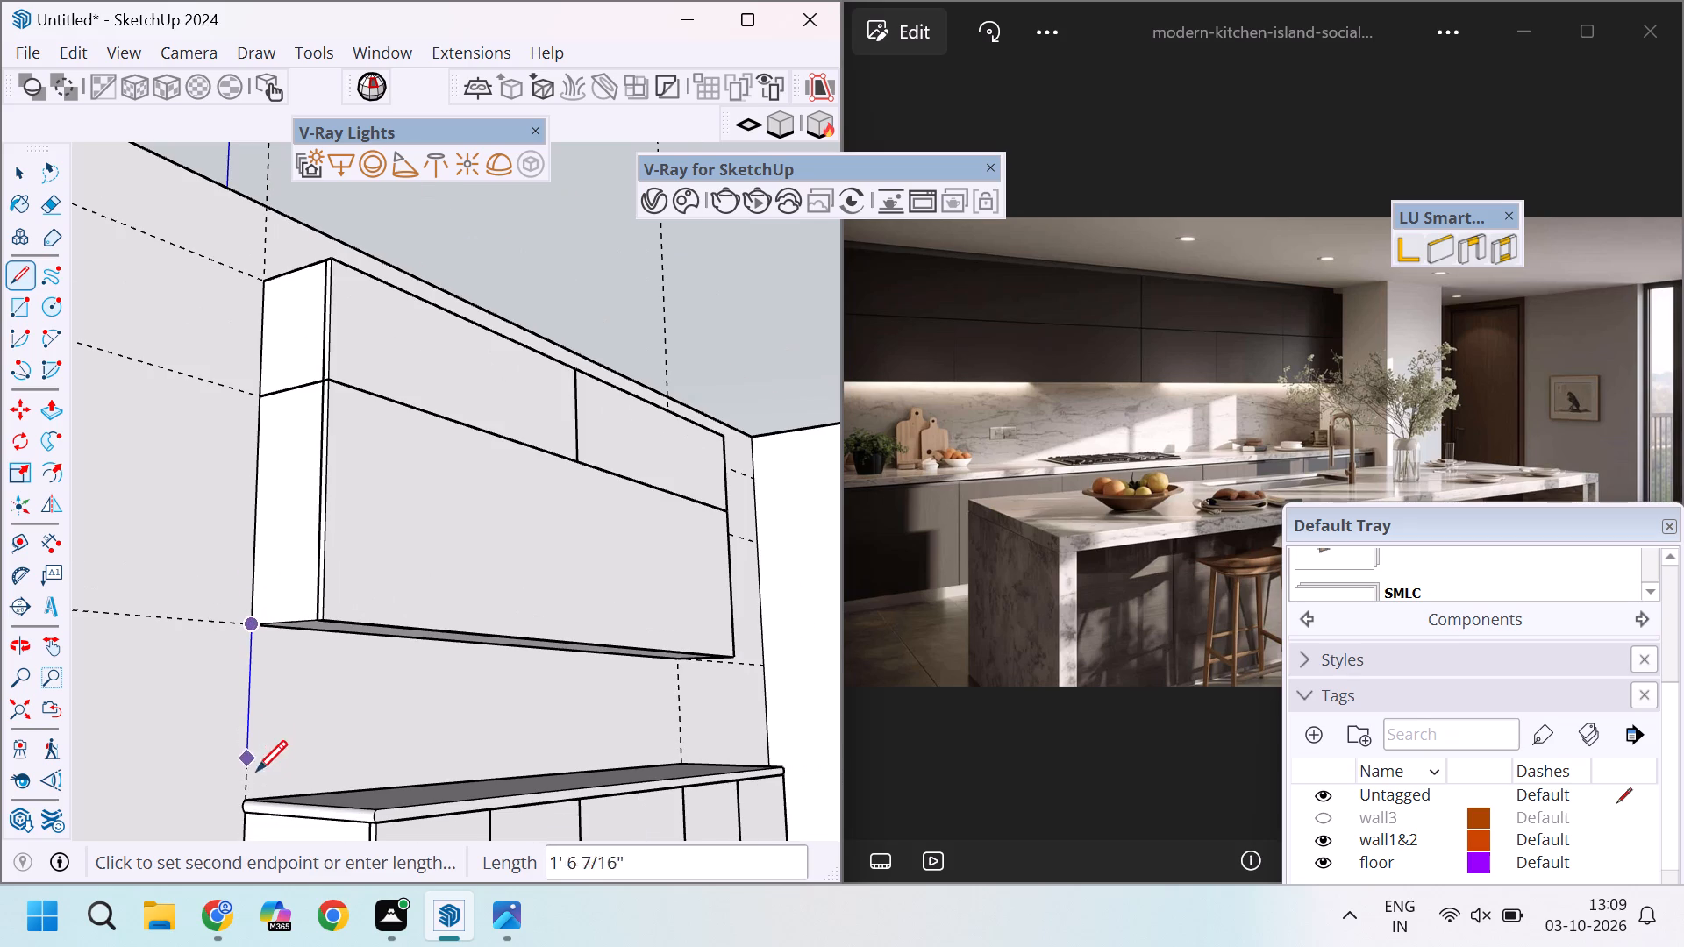
scroll(250, 801, up, 7)
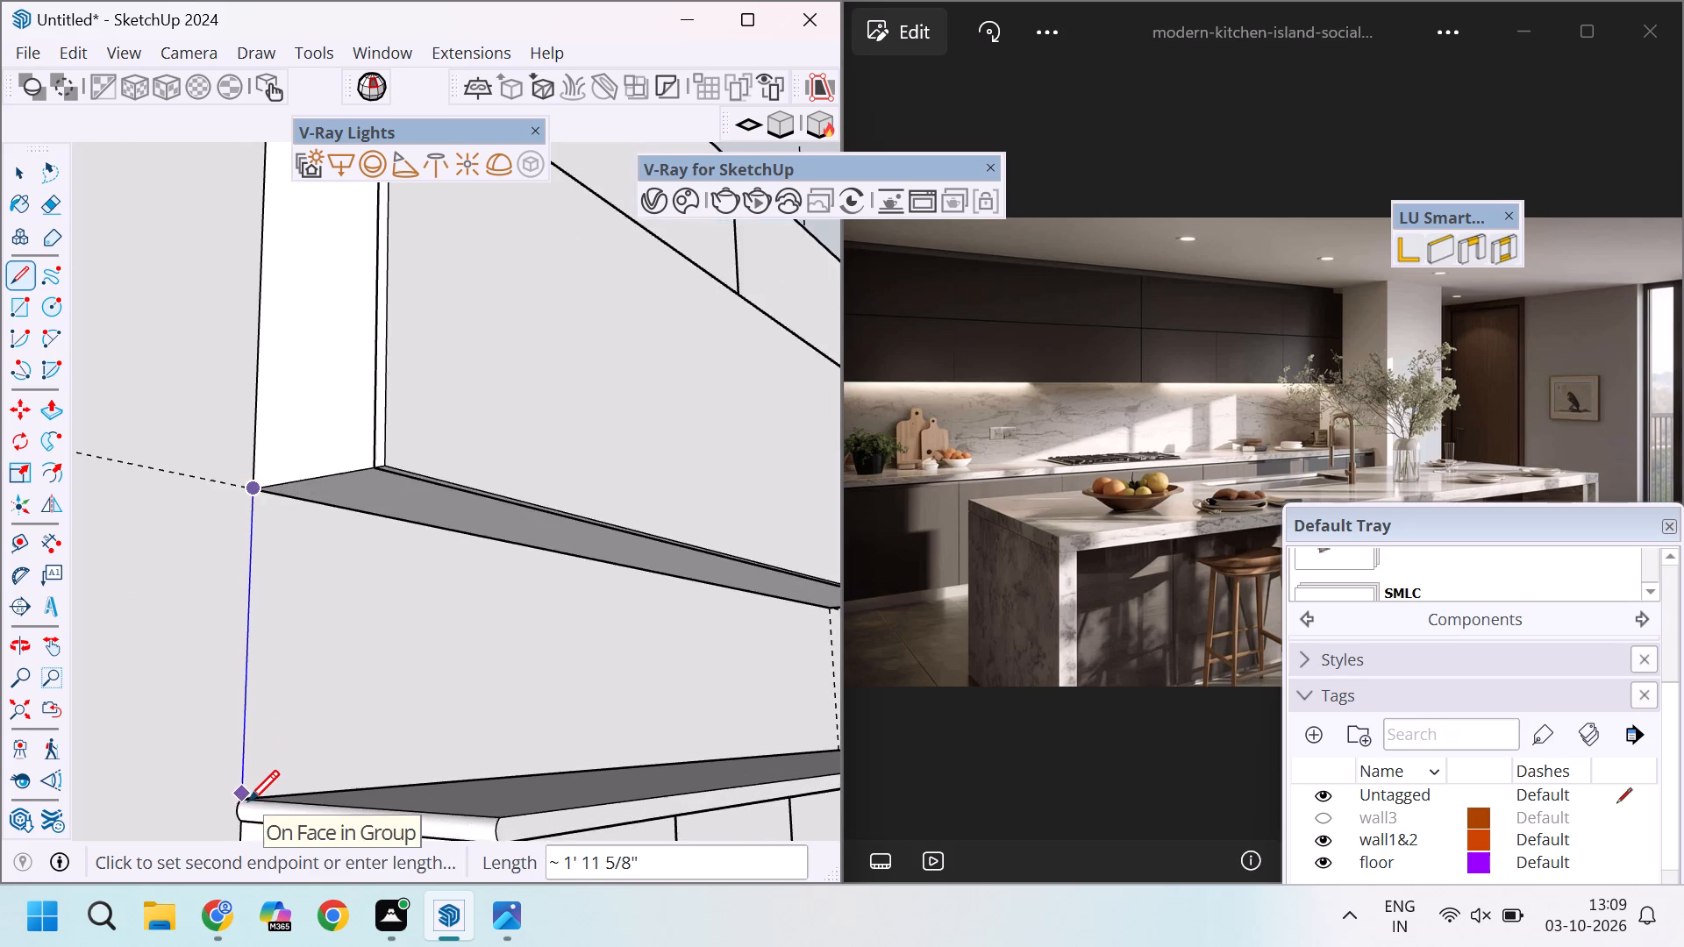
scroll(248, 801, up, 10)
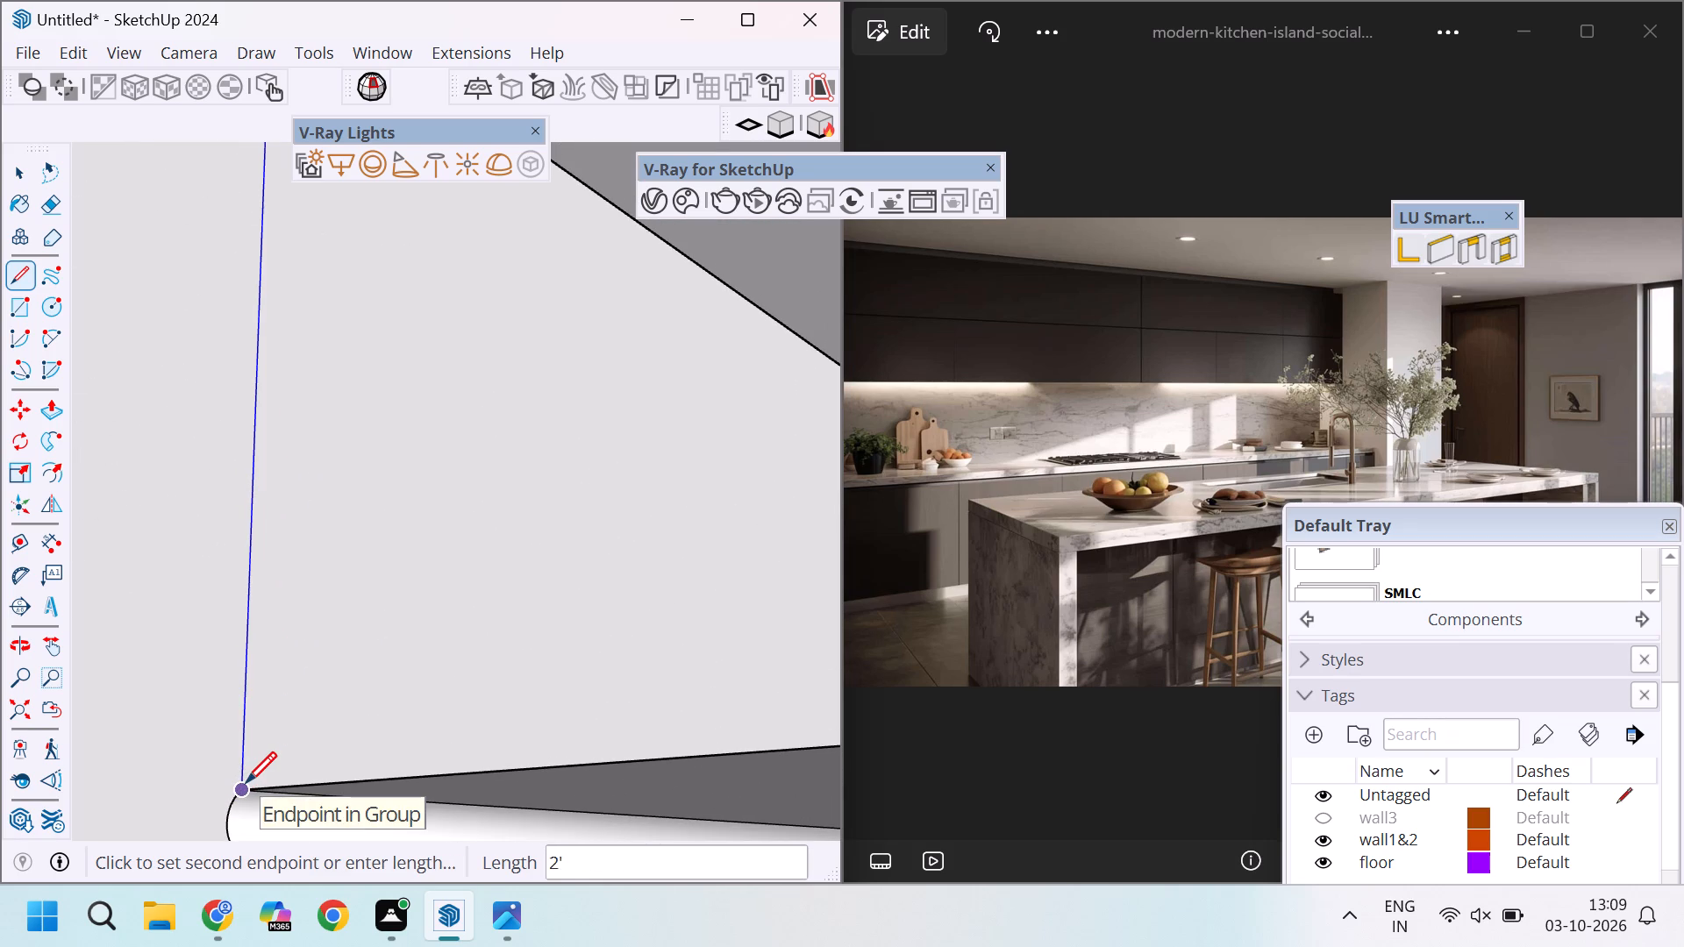
key(space)
Examine the joint between the upper row and the lower front at the wall cabinet's right end.
scroll(213, 687, down, 17)
middle_drag(489, 619, 235, 761)
scroll(260, 695, down, 5)
scroll(753, 507, up, 17)
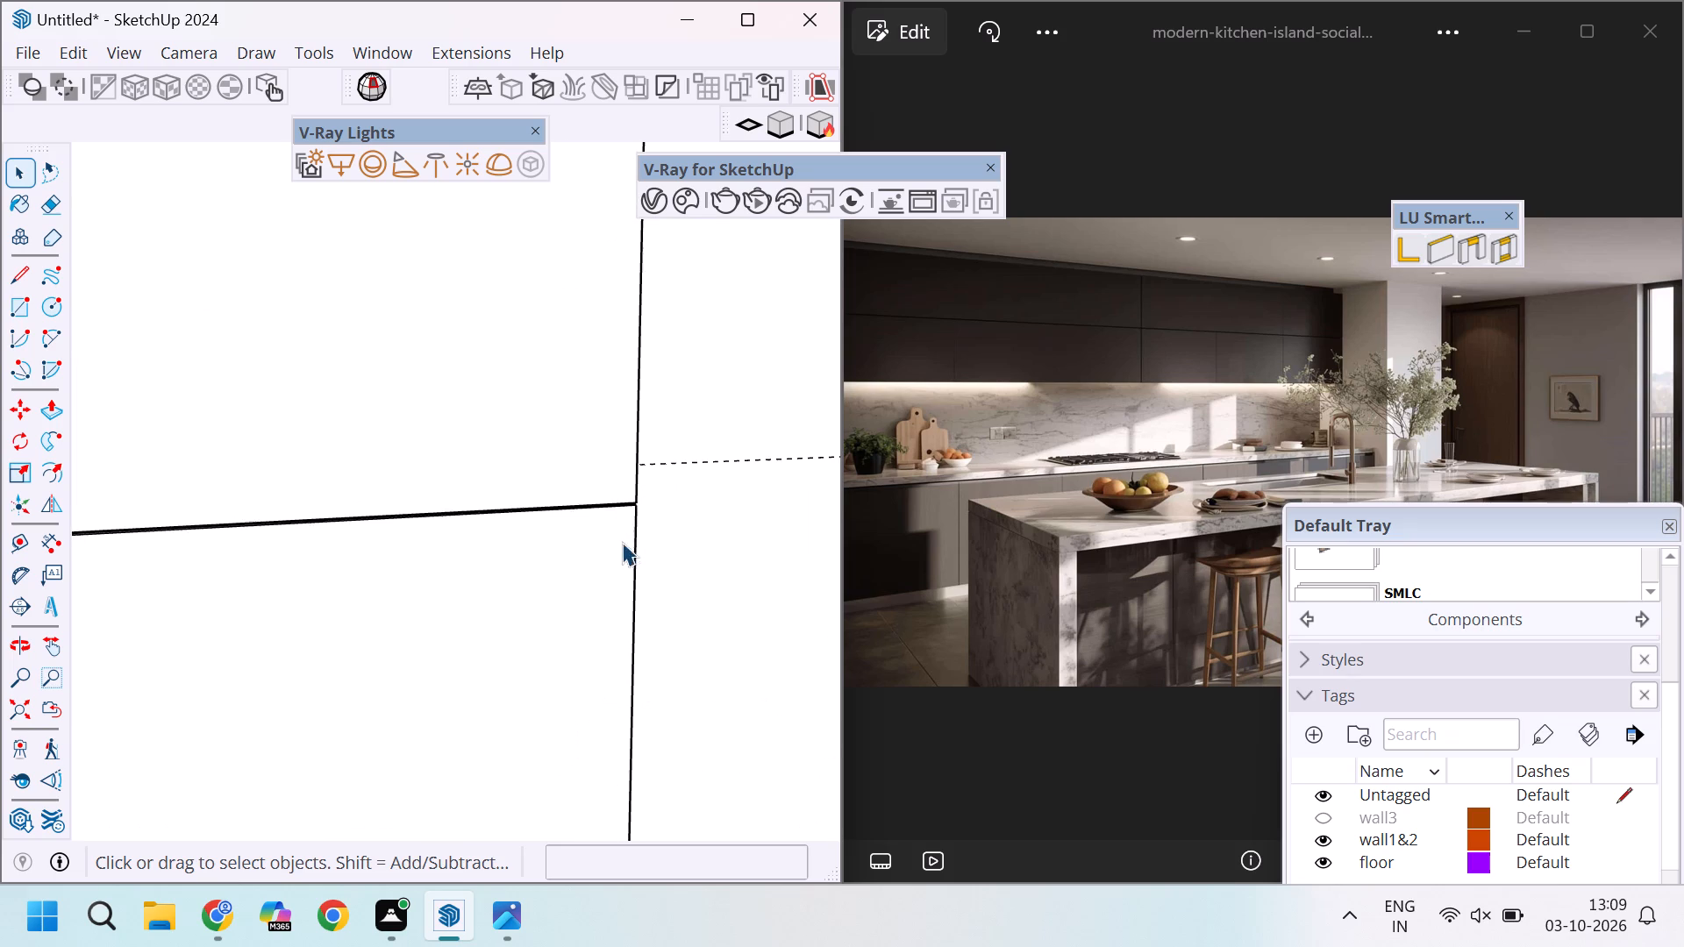
scroll(622, 542, up, 15)
scroll(657, 544, down, 6)
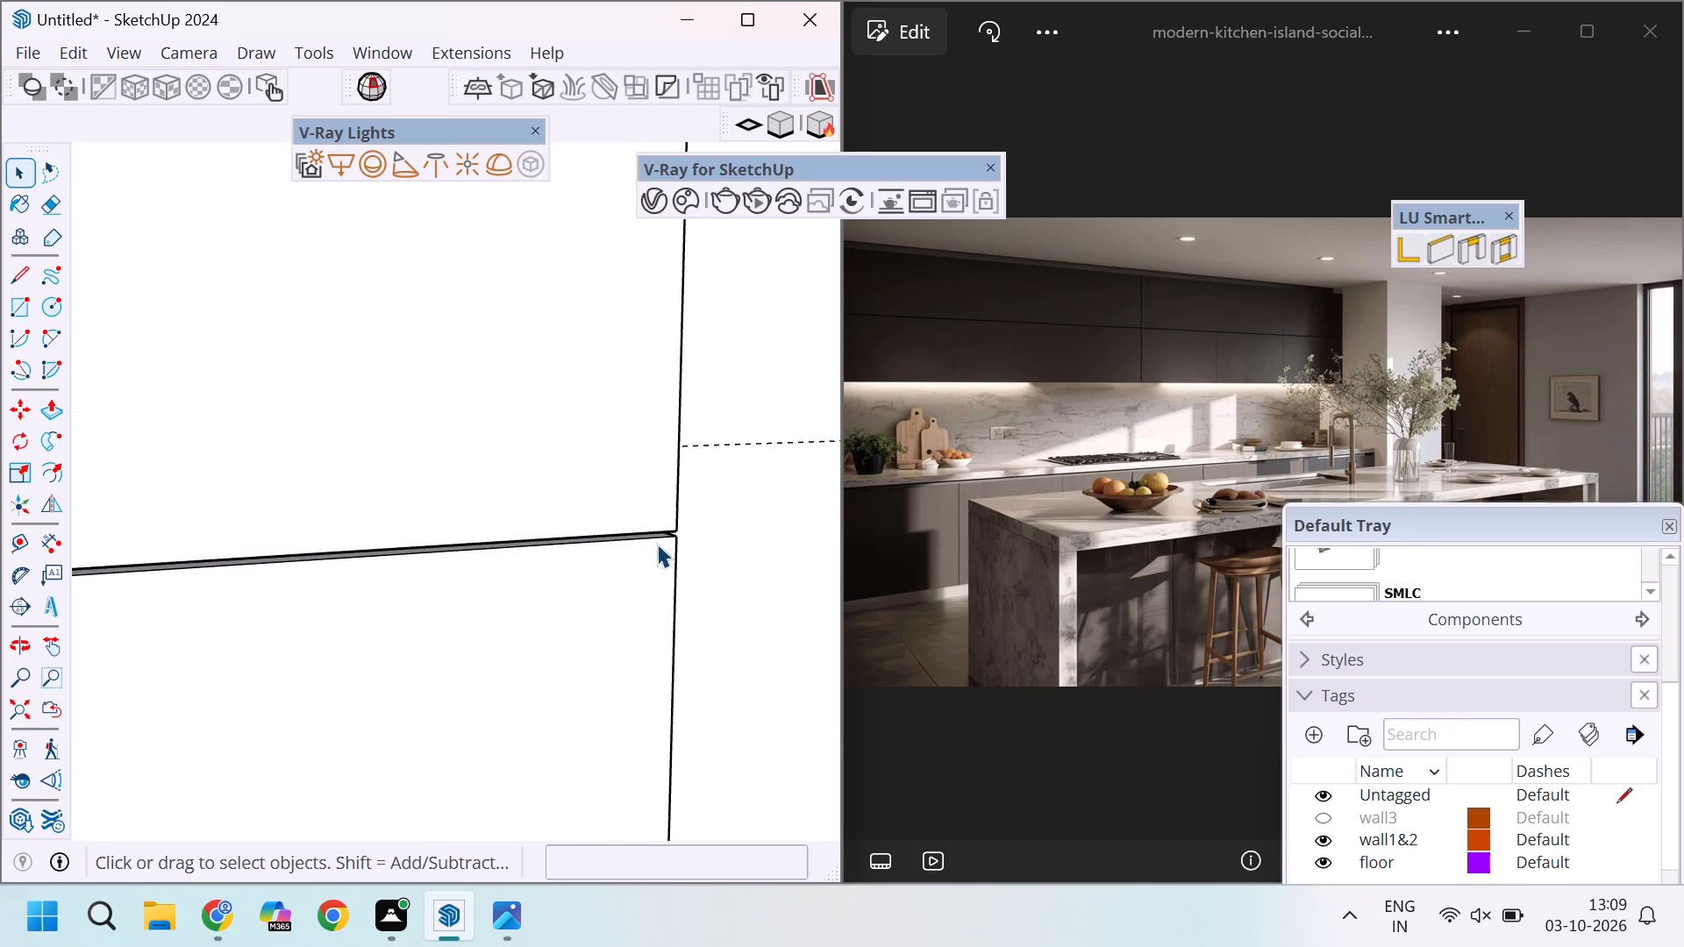
scroll(657, 544, down, 17)
scroll(657, 544, down, 7)
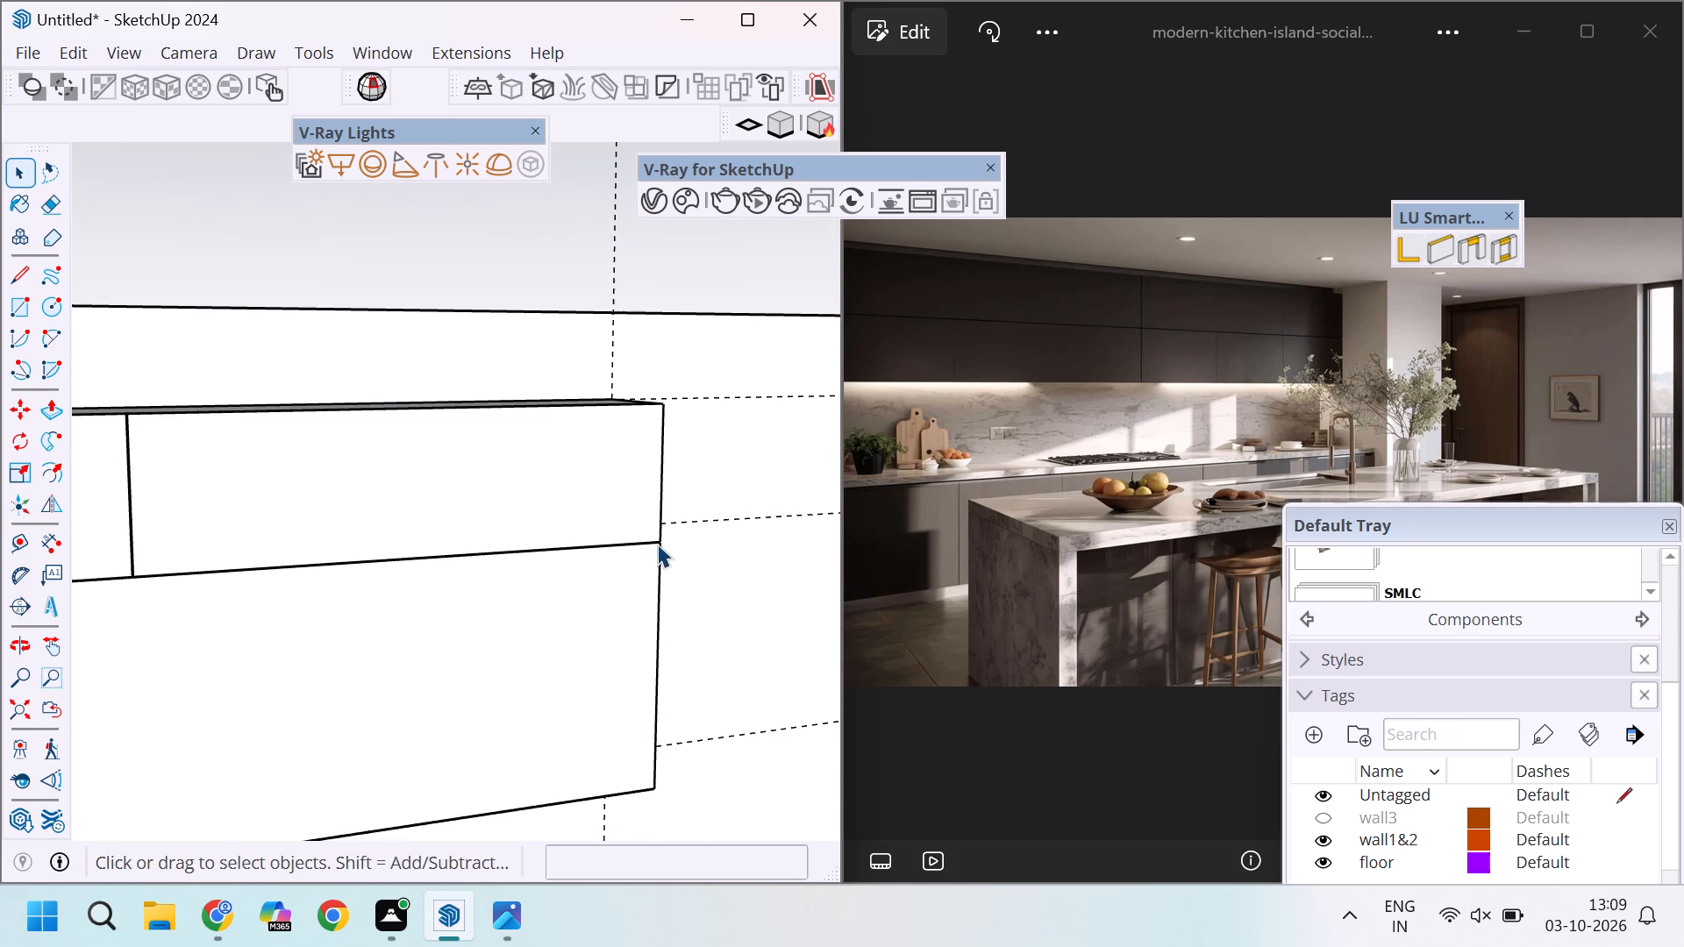
scroll(657, 544, down, 9)
scroll(604, 570, up, 3)
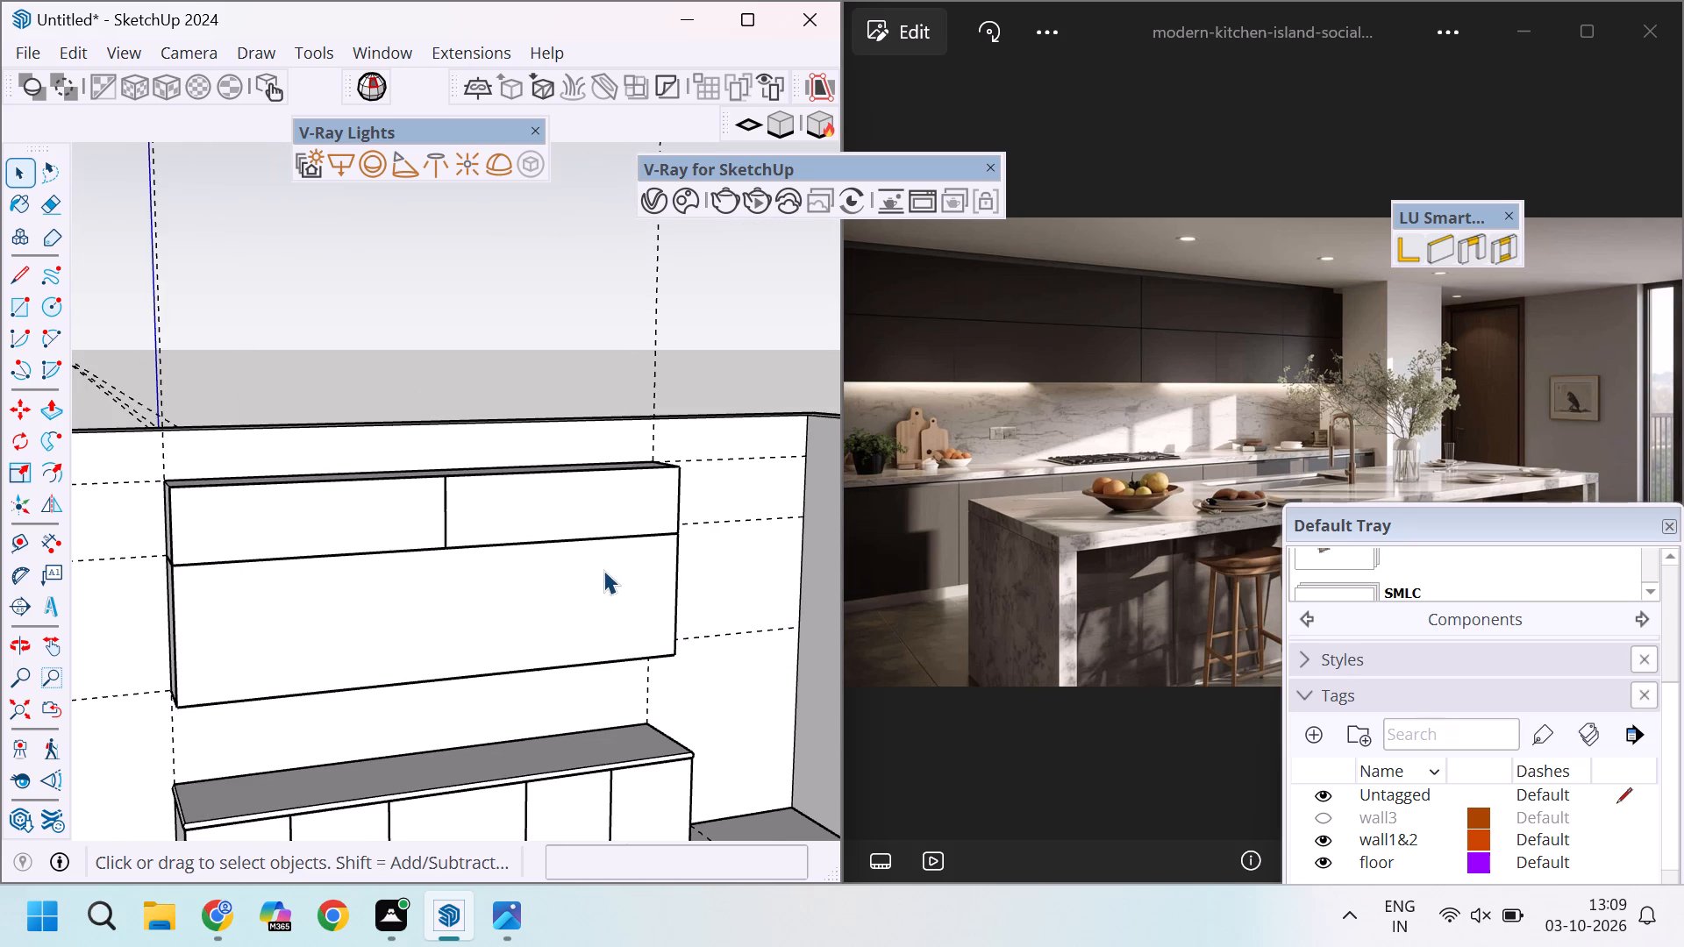
scroll(679, 565, up, 2)
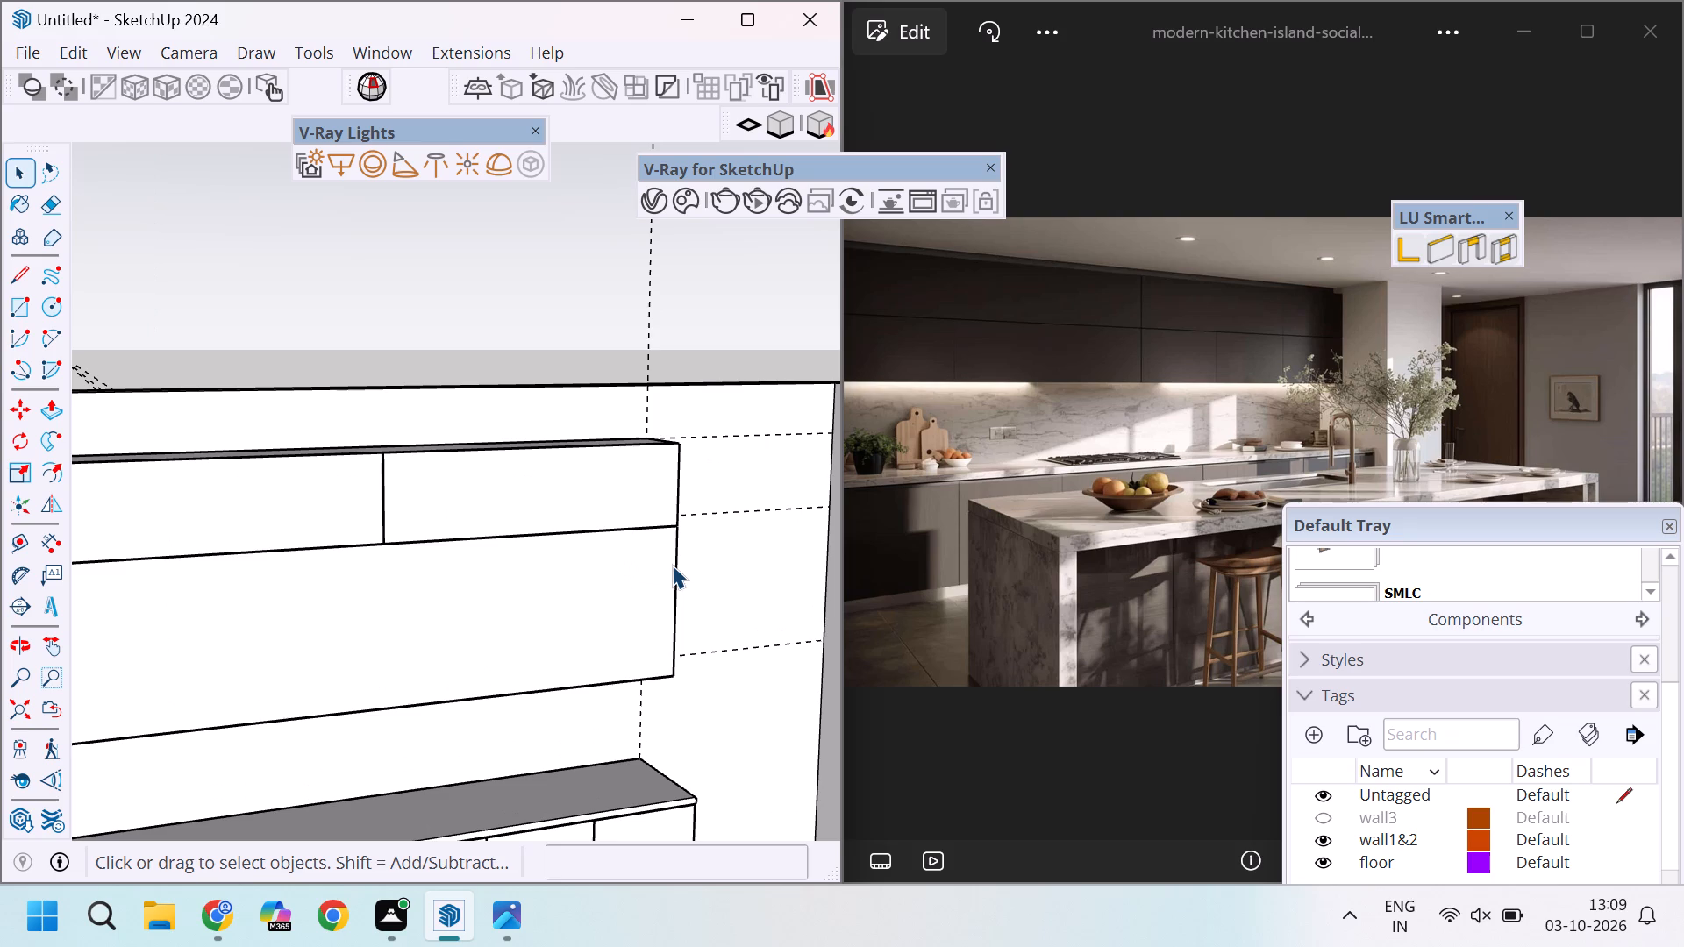
Open the lower wall cabinet group and copy the top edge of its front face 2 mm downward.
click(672, 565)
double_click(672, 565)
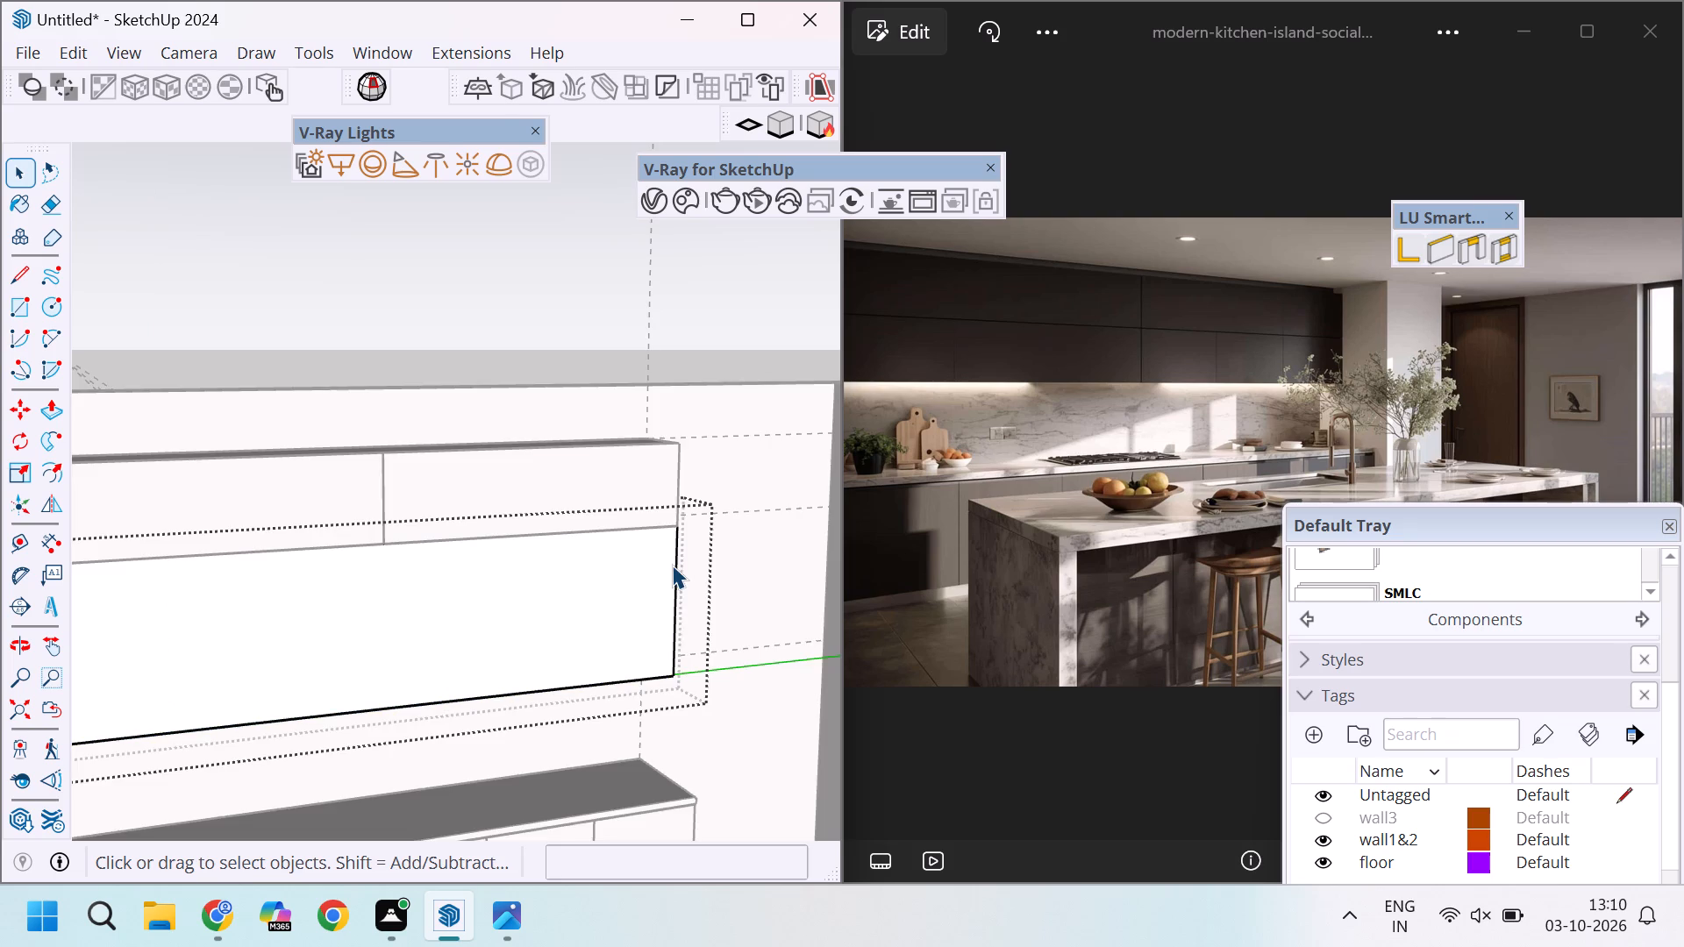
scroll(693, 523, down, 3)
scroll(530, 545, up, 4)
scroll(651, 534, down, 3)
scroll(227, 551, up, 4)
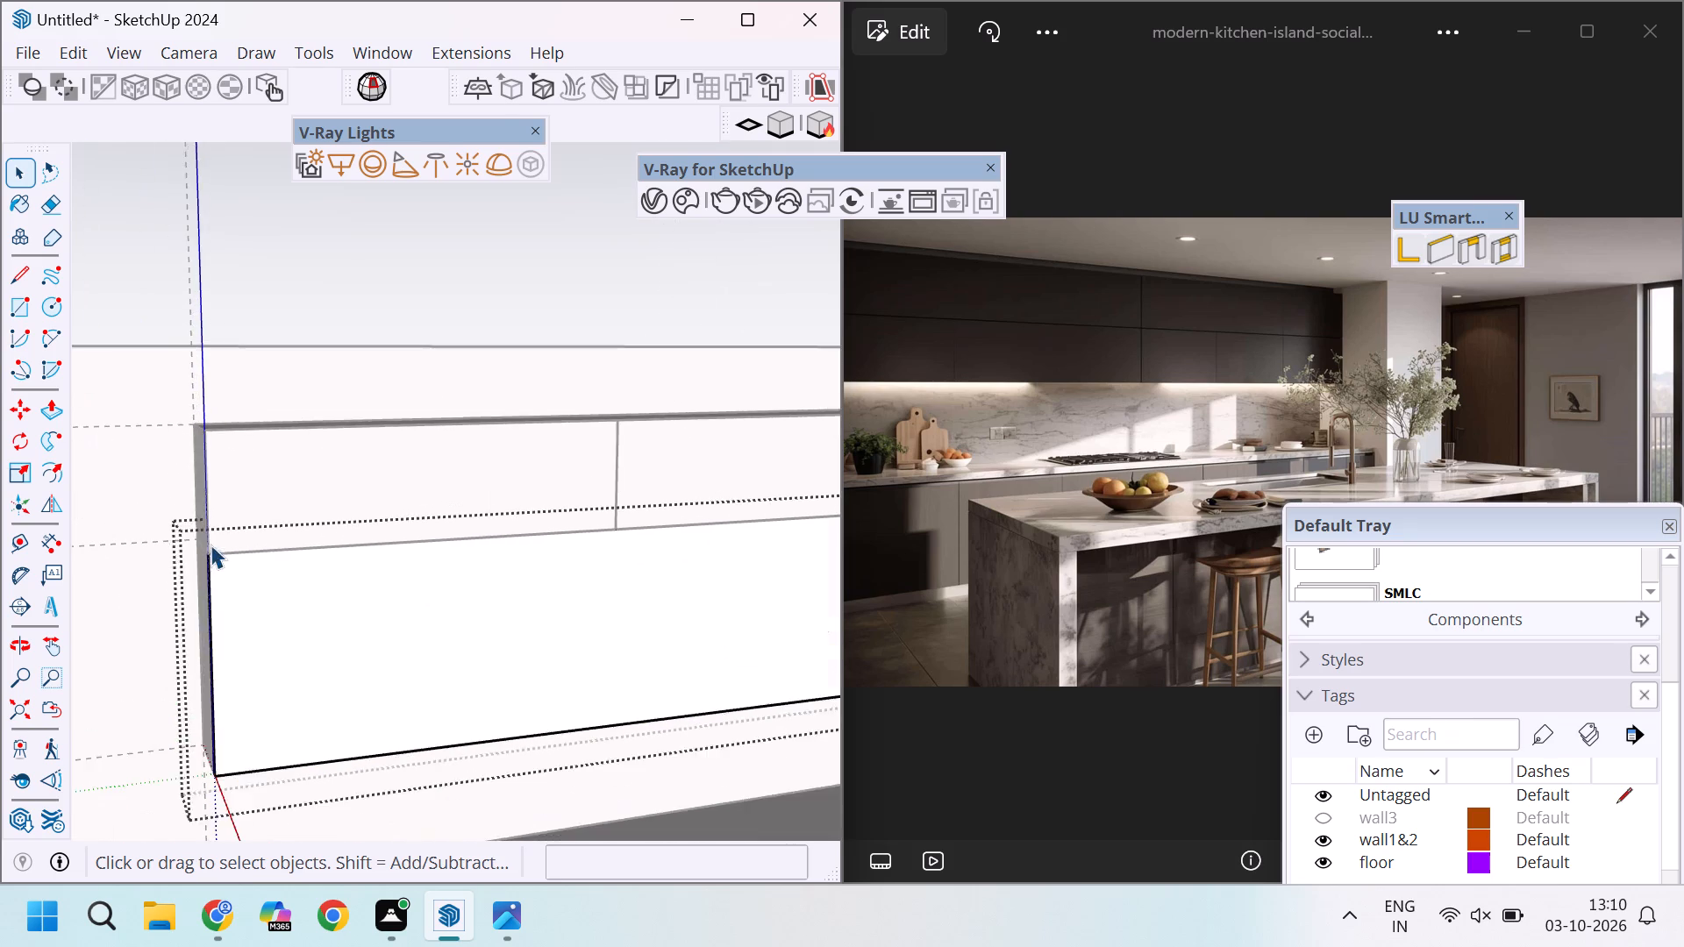
scroll(210, 545, up, 20)
scroll(210, 545, up, 7)
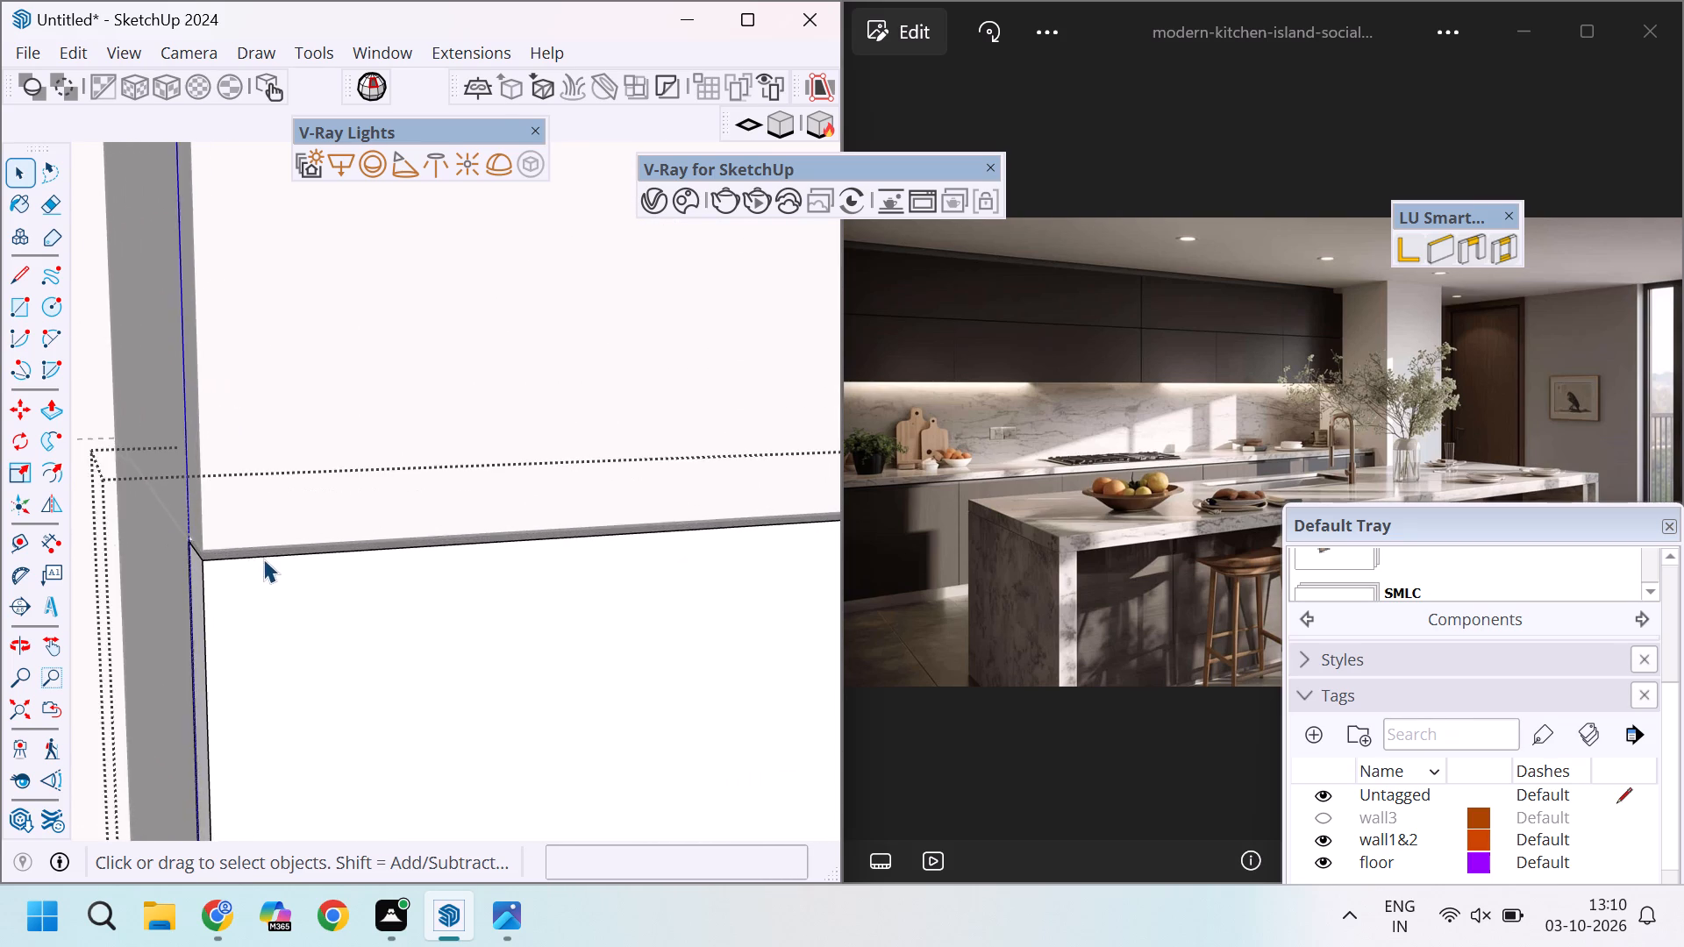
scroll(263, 559, up, 3)
click(272, 555)
scroll(136, 523, down, 4)
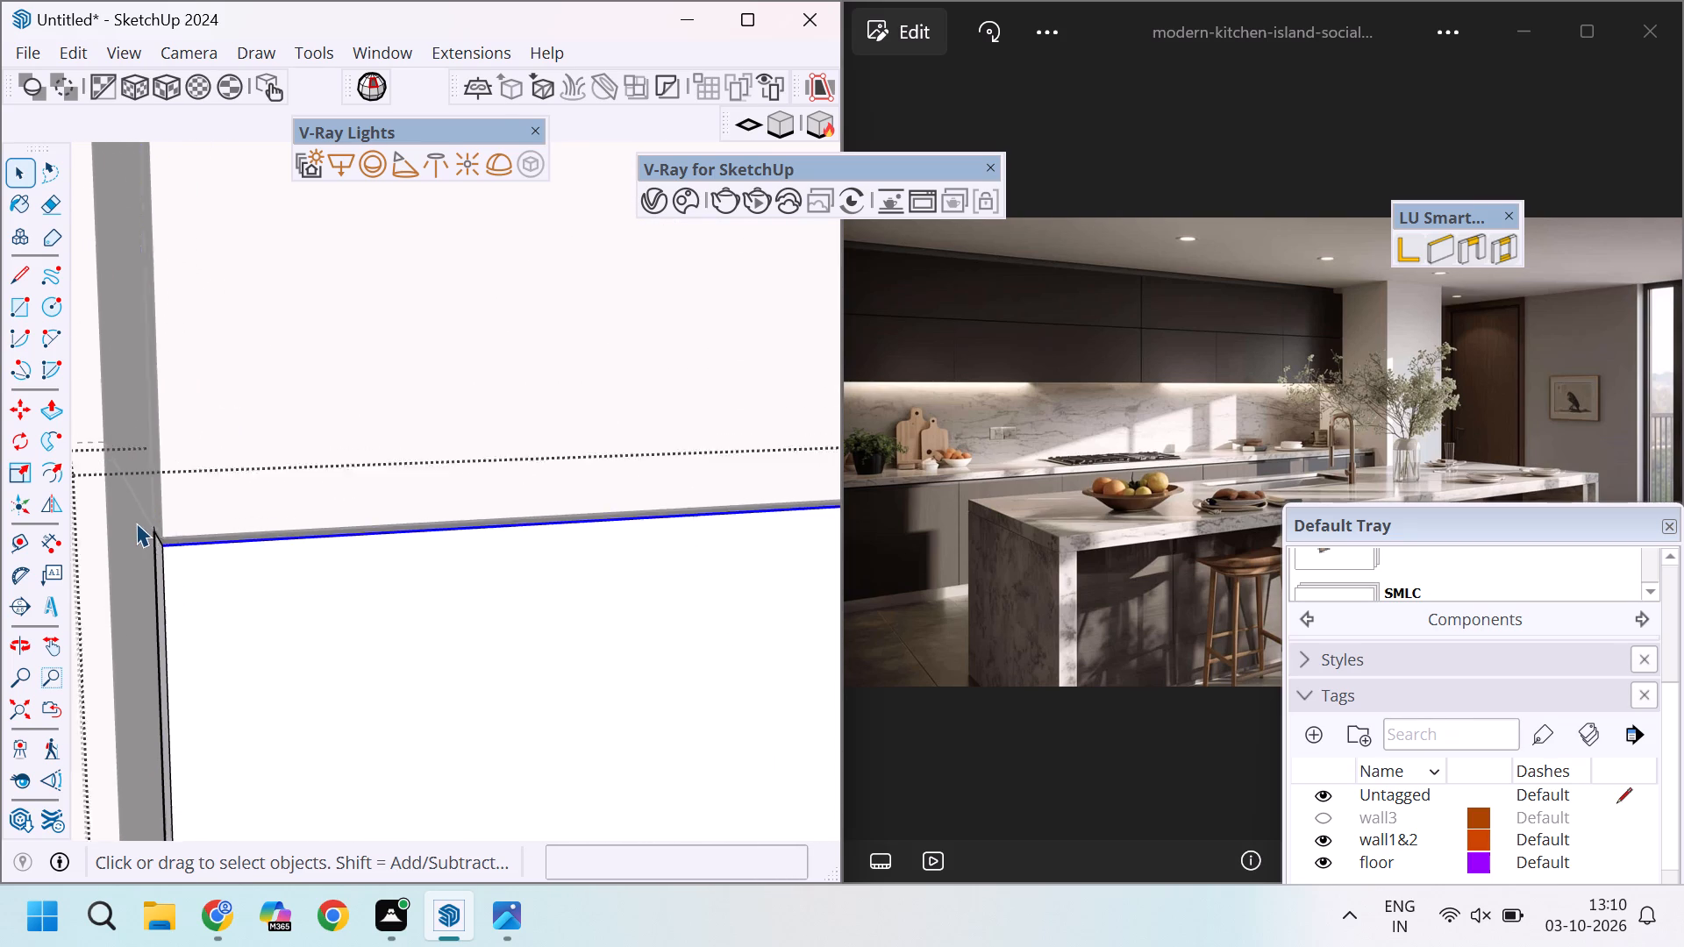
scroll(136, 523, down, 20)
scroll(136, 523, down, 6)
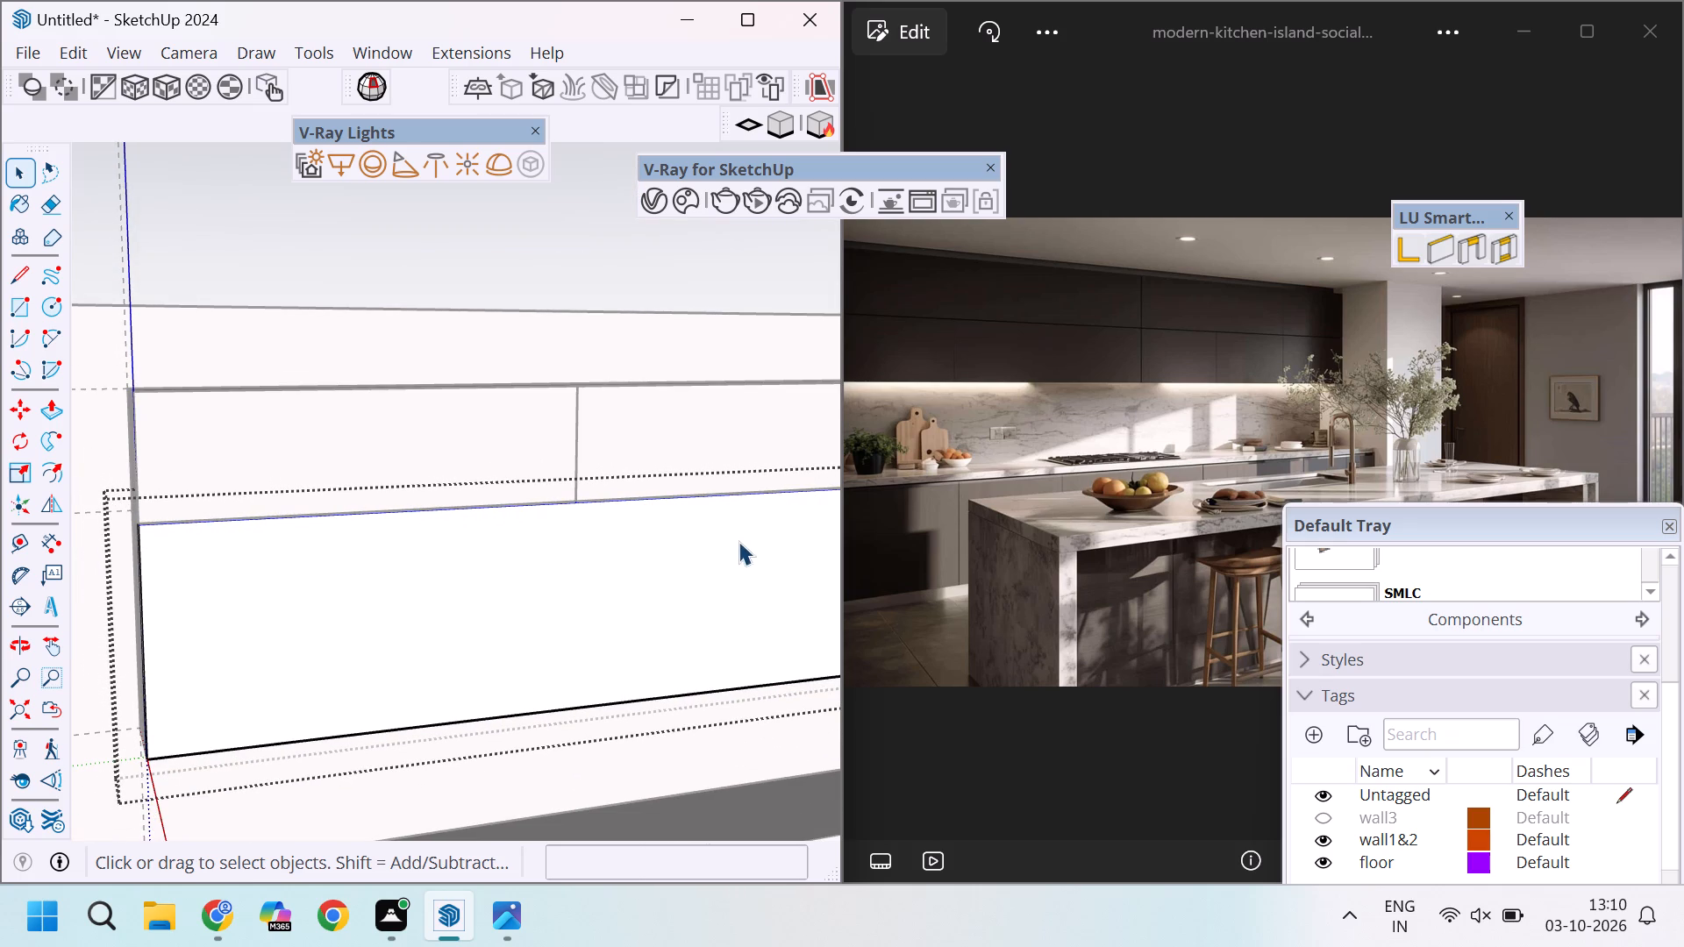
scroll(396, 535, down, 4)
scroll(681, 508, up, 4)
scroll(517, 496, up, 6)
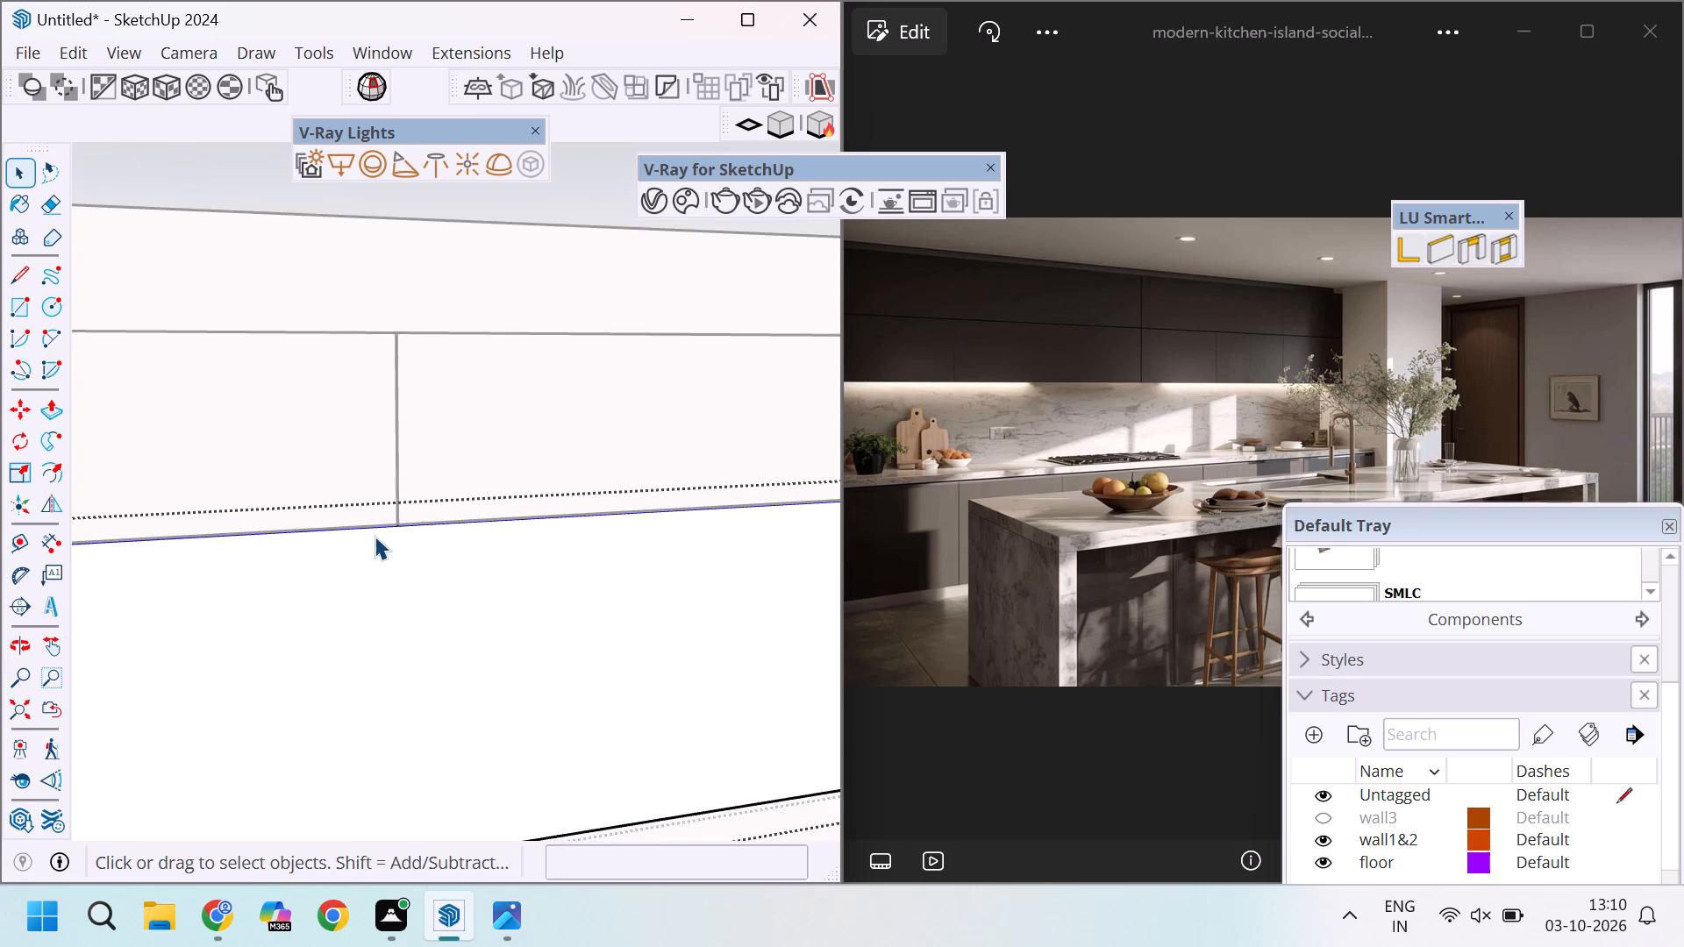
scroll(375, 536, up, 12)
key(m)
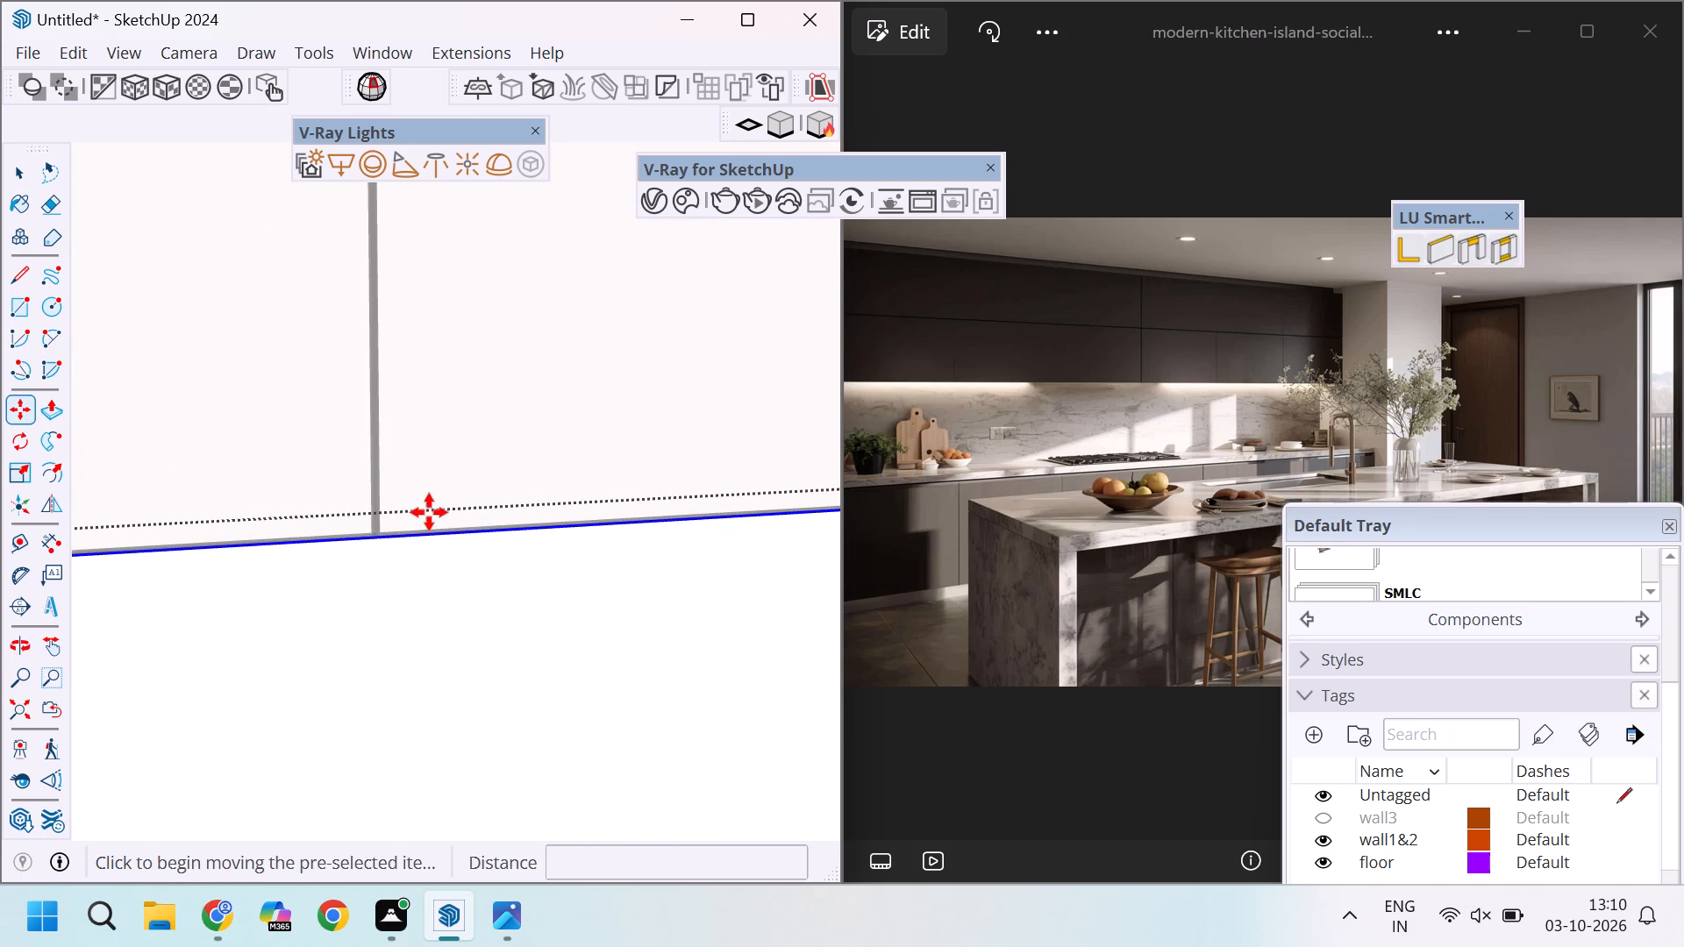
scroll(429, 512, down, 3)
scroll(403, 540, up, 8)
click(386, 527)
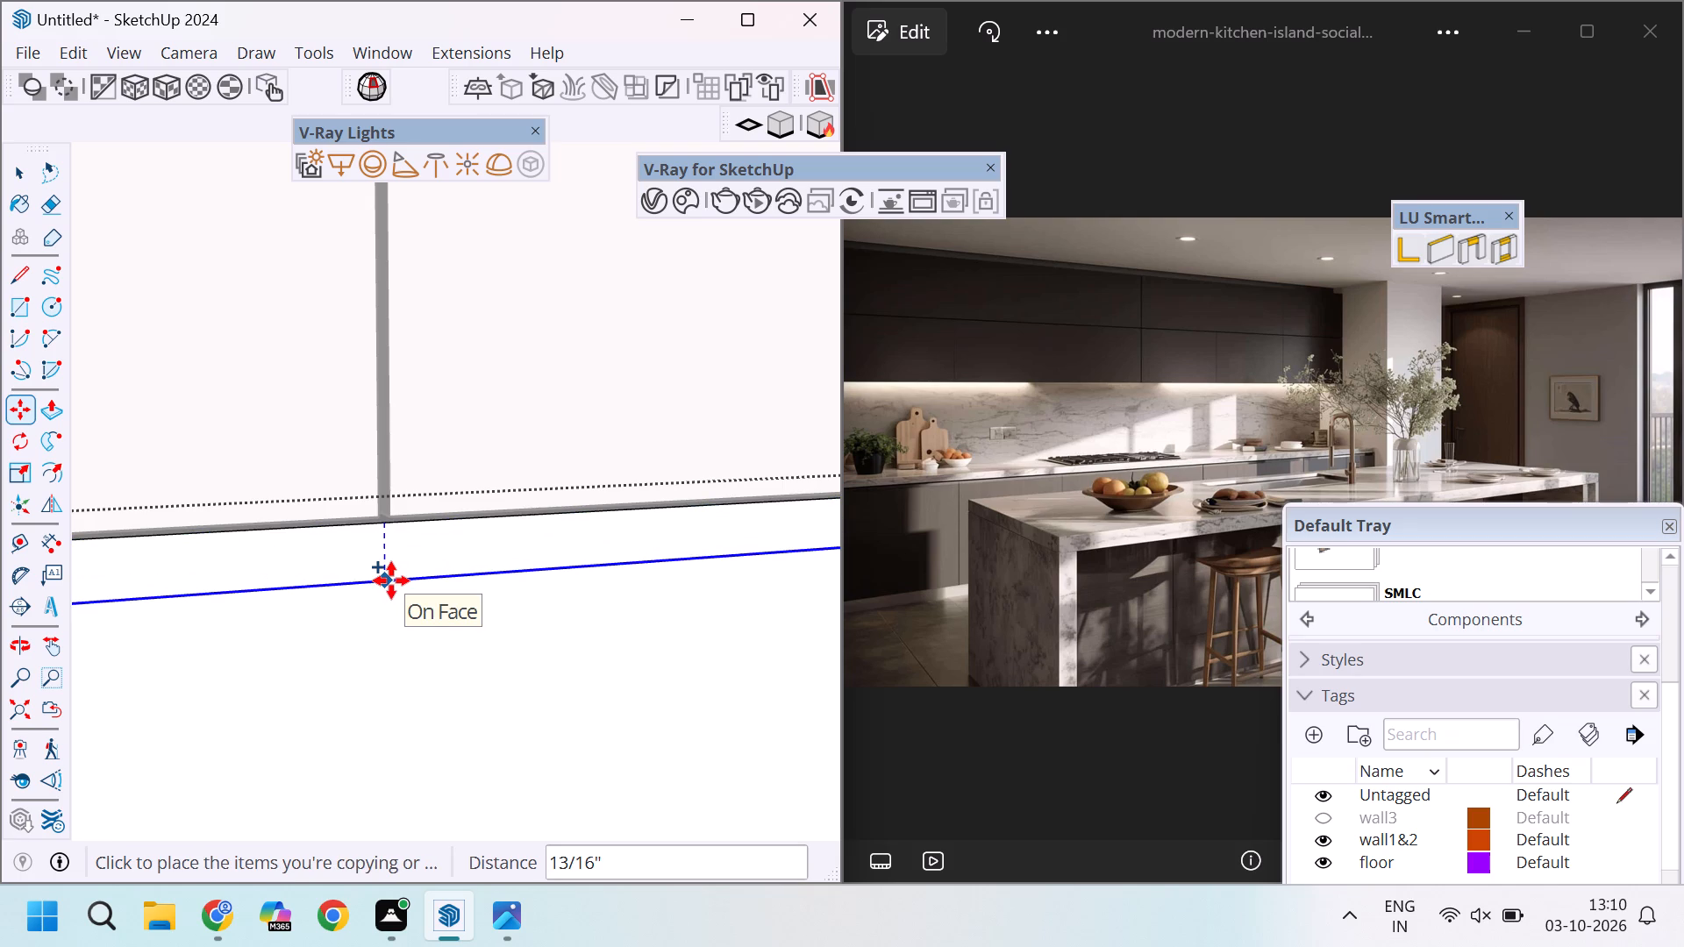
text(2mm)
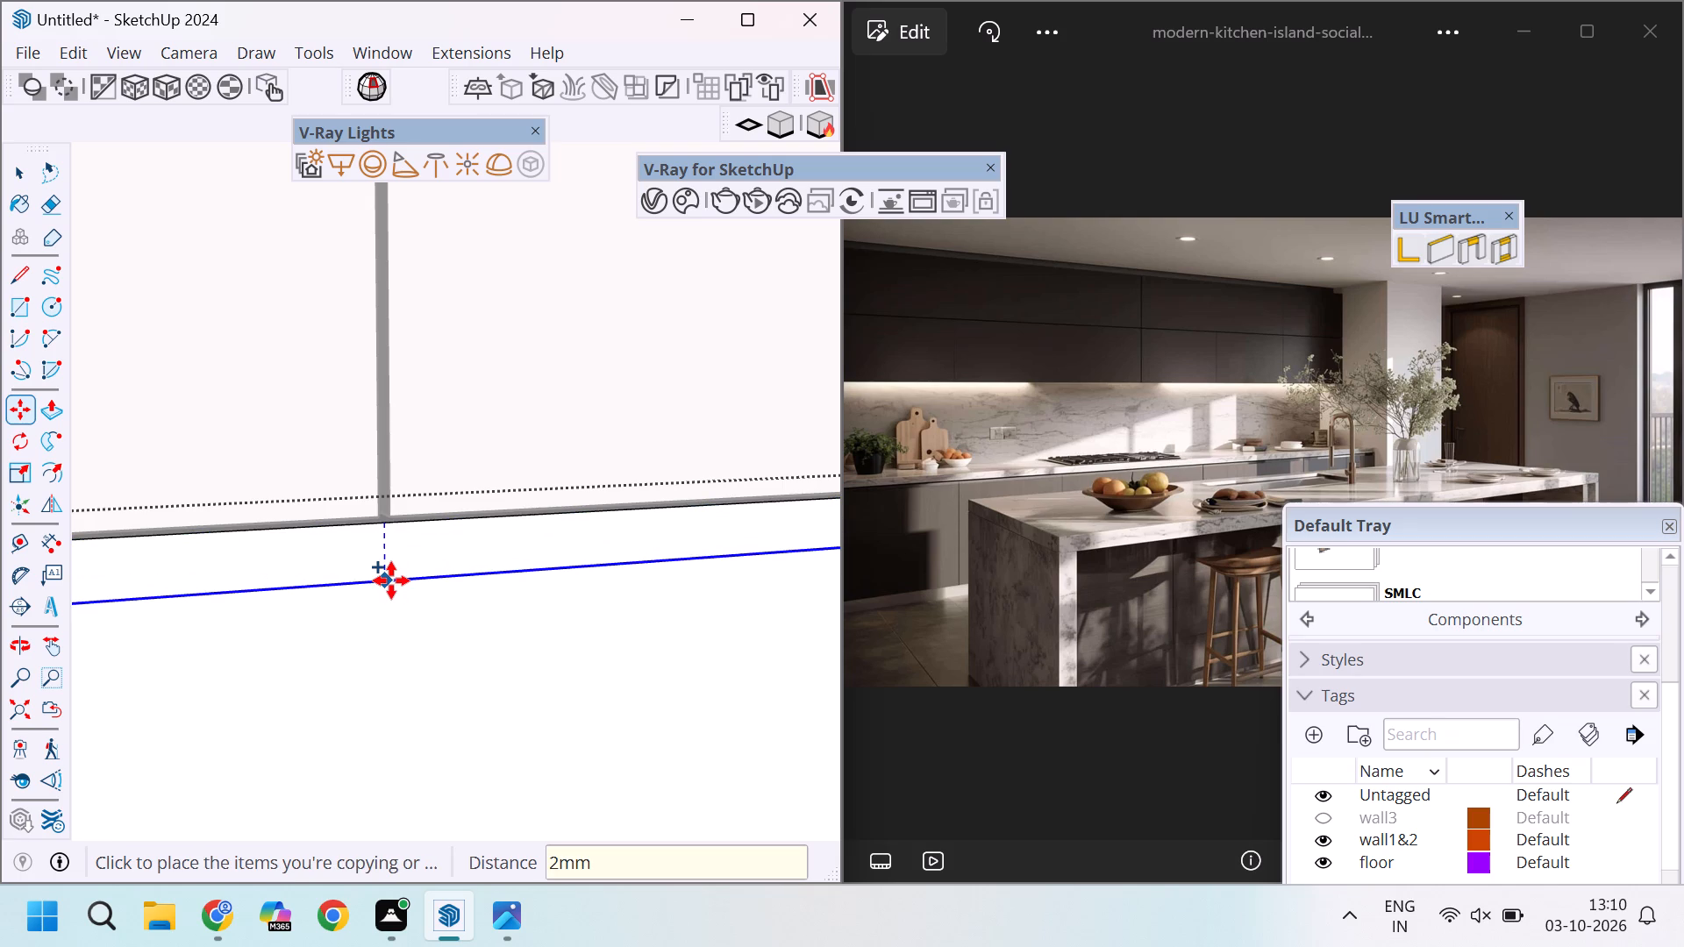
key(Return)
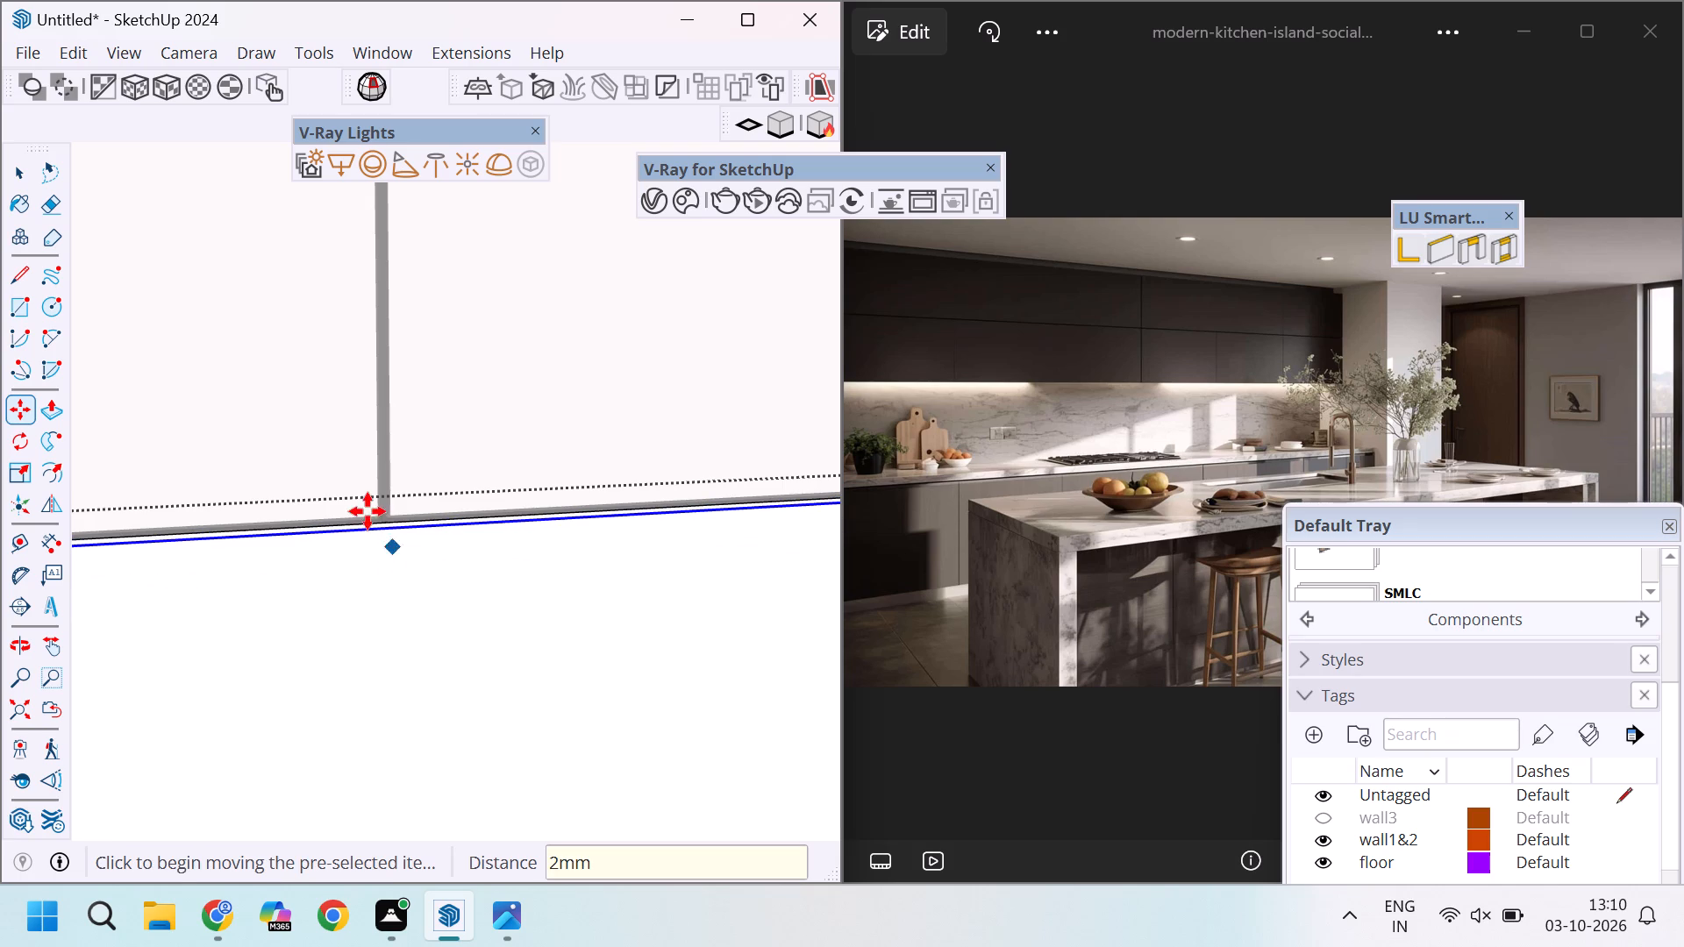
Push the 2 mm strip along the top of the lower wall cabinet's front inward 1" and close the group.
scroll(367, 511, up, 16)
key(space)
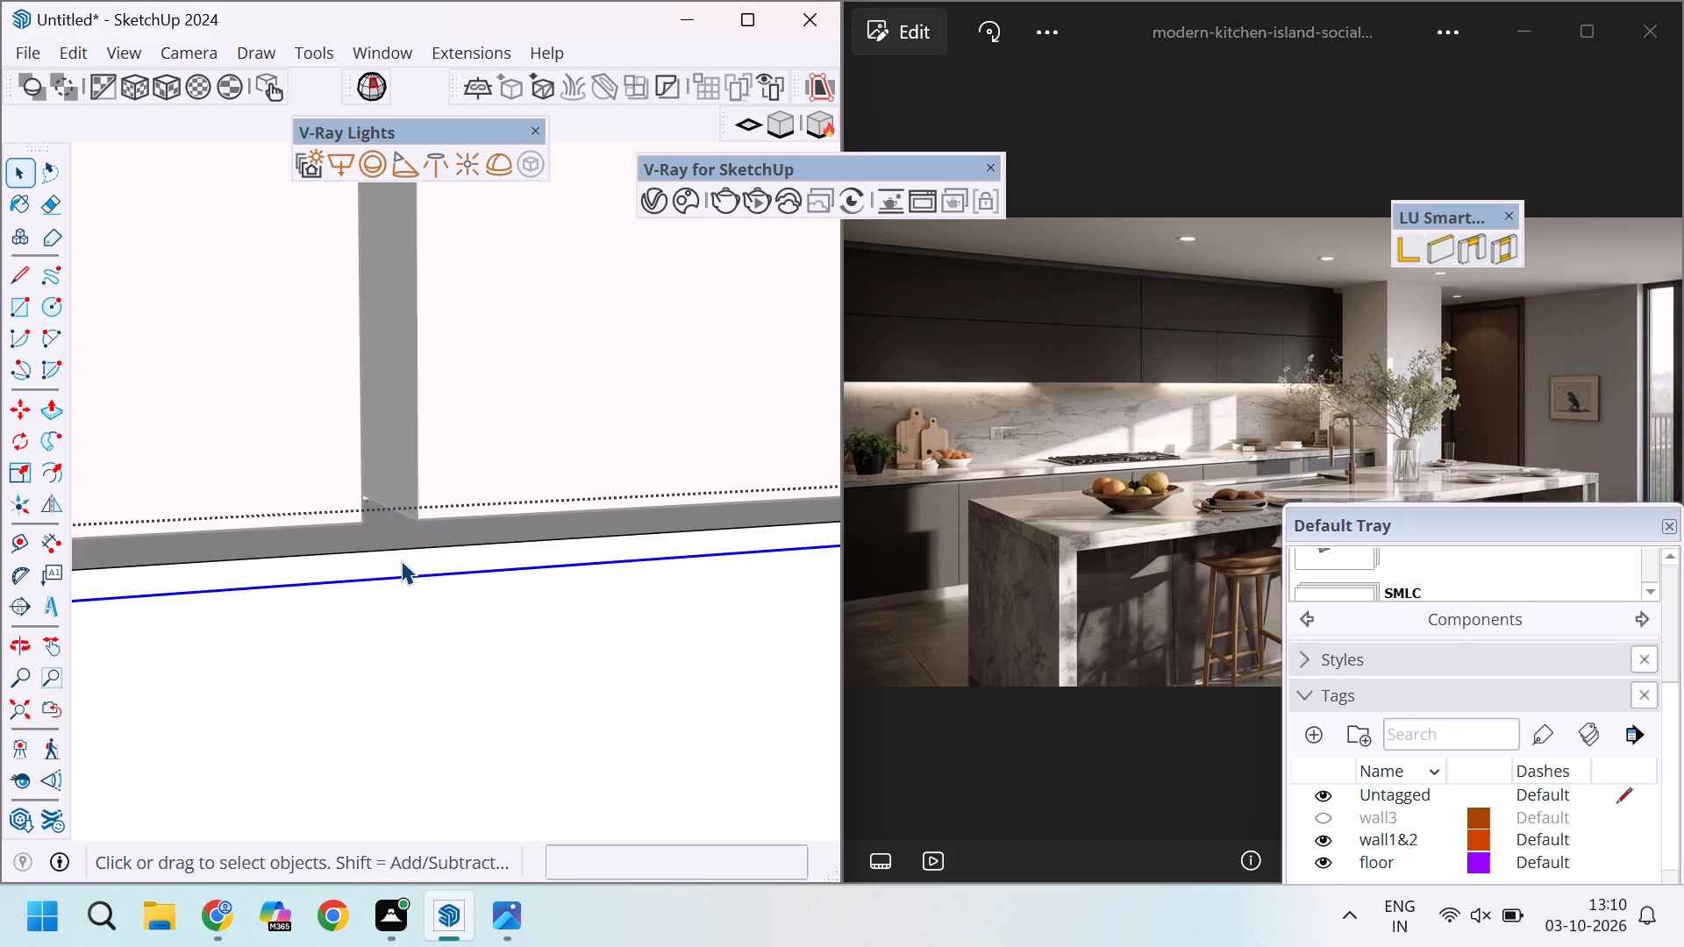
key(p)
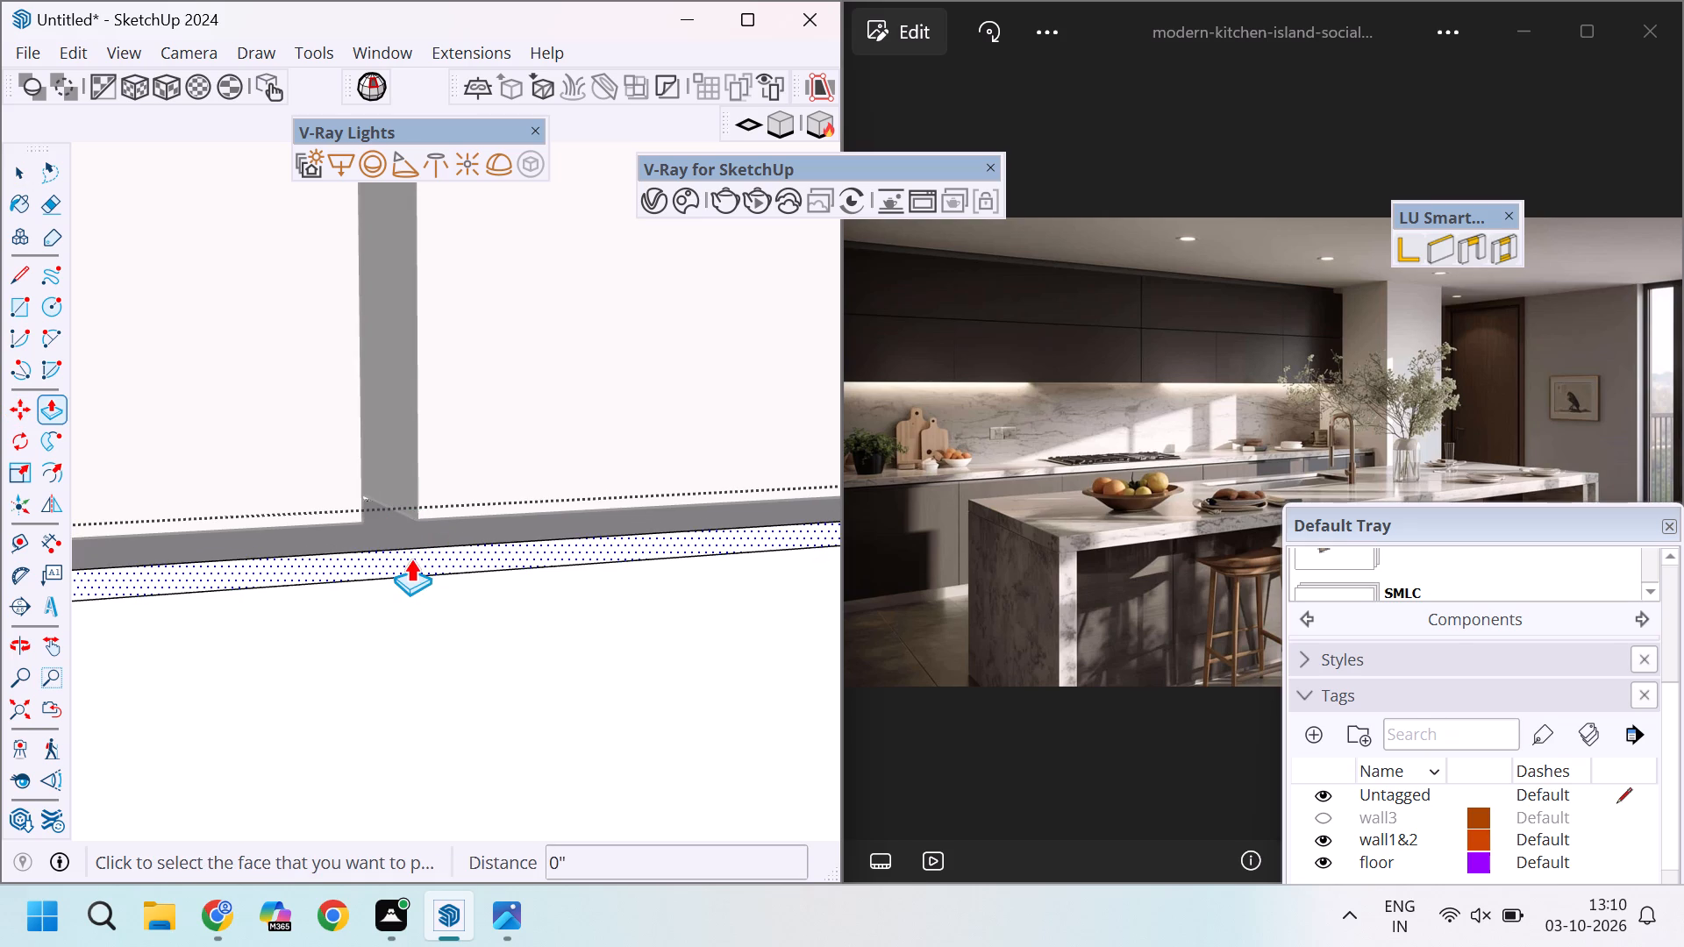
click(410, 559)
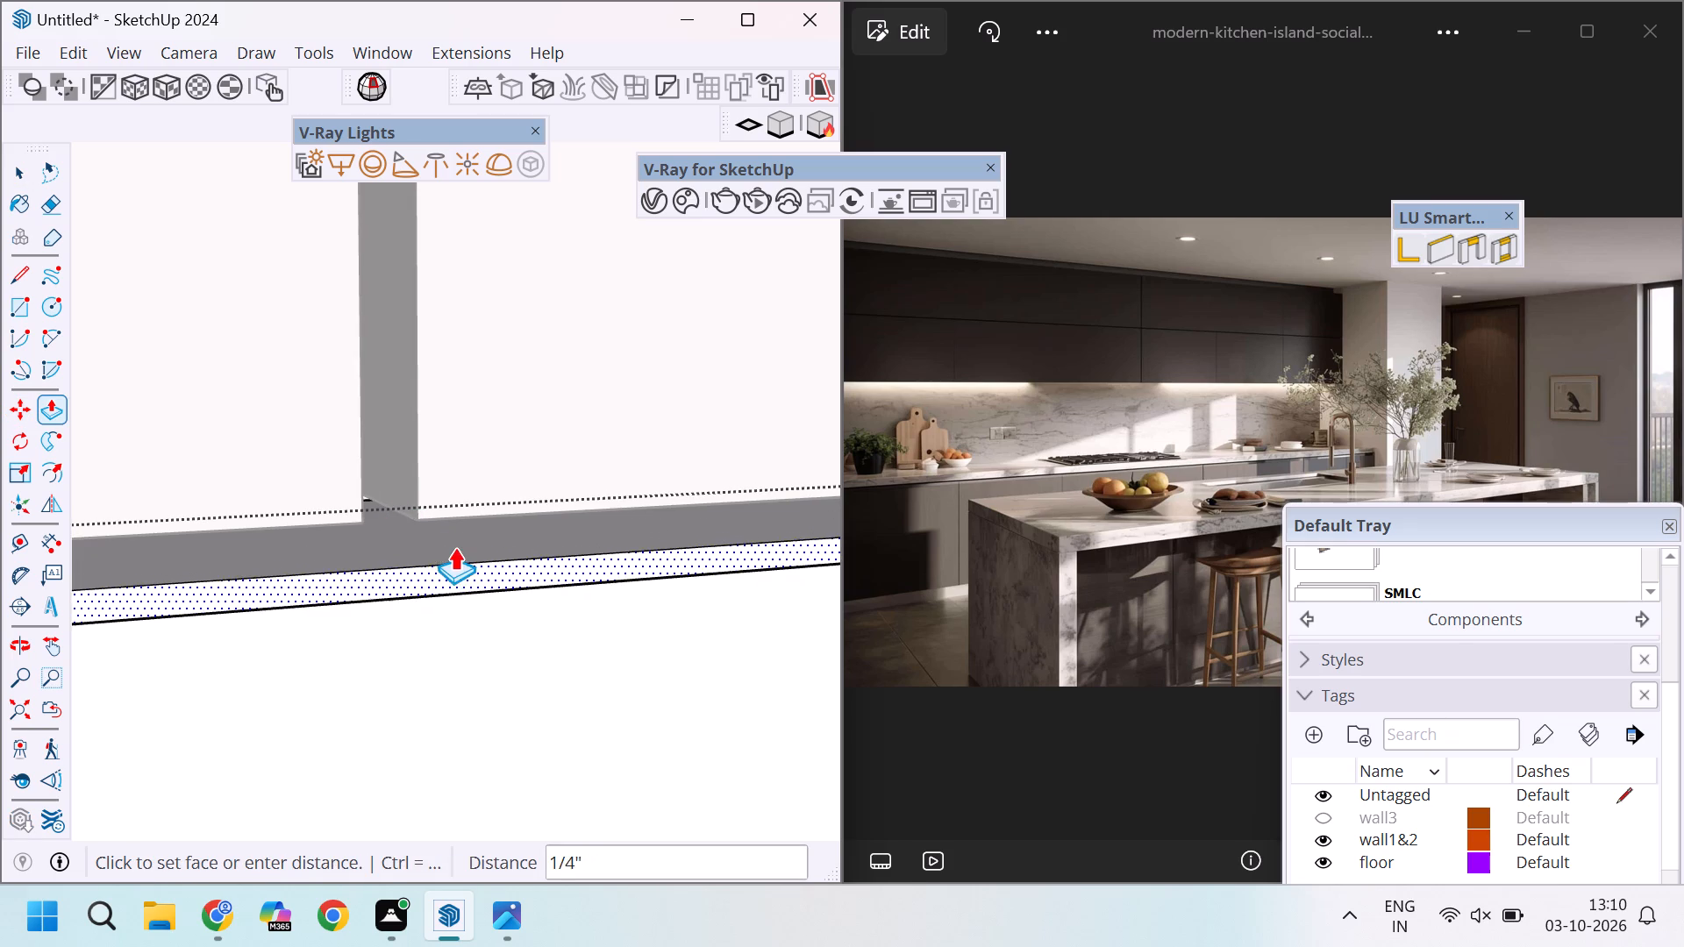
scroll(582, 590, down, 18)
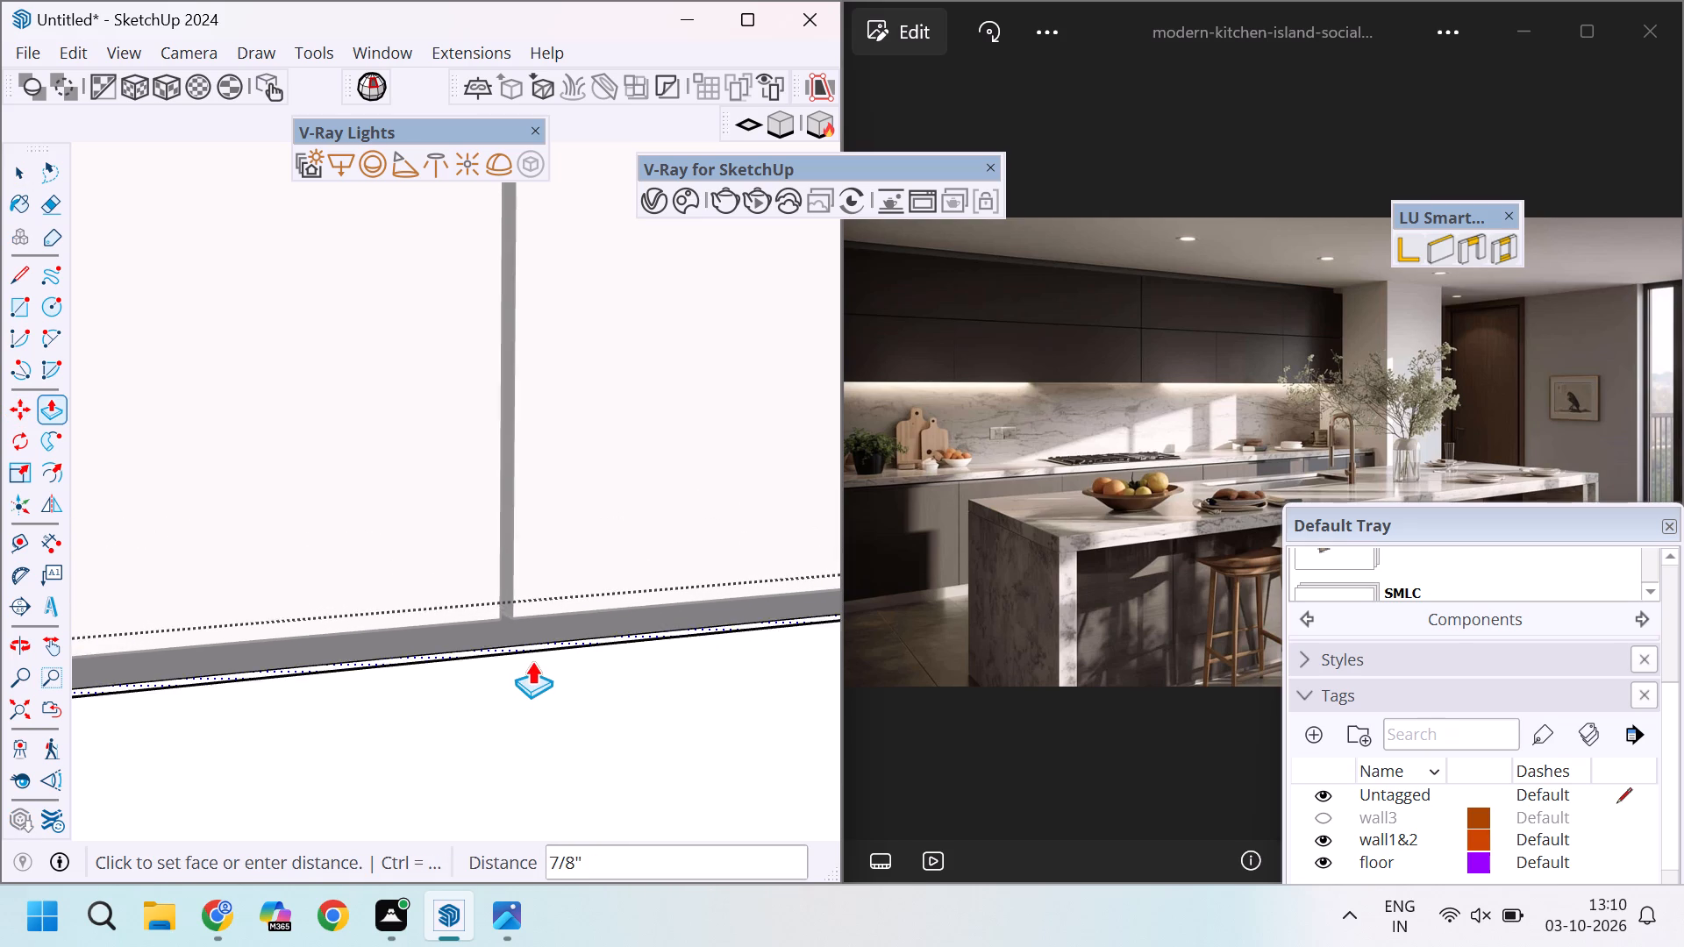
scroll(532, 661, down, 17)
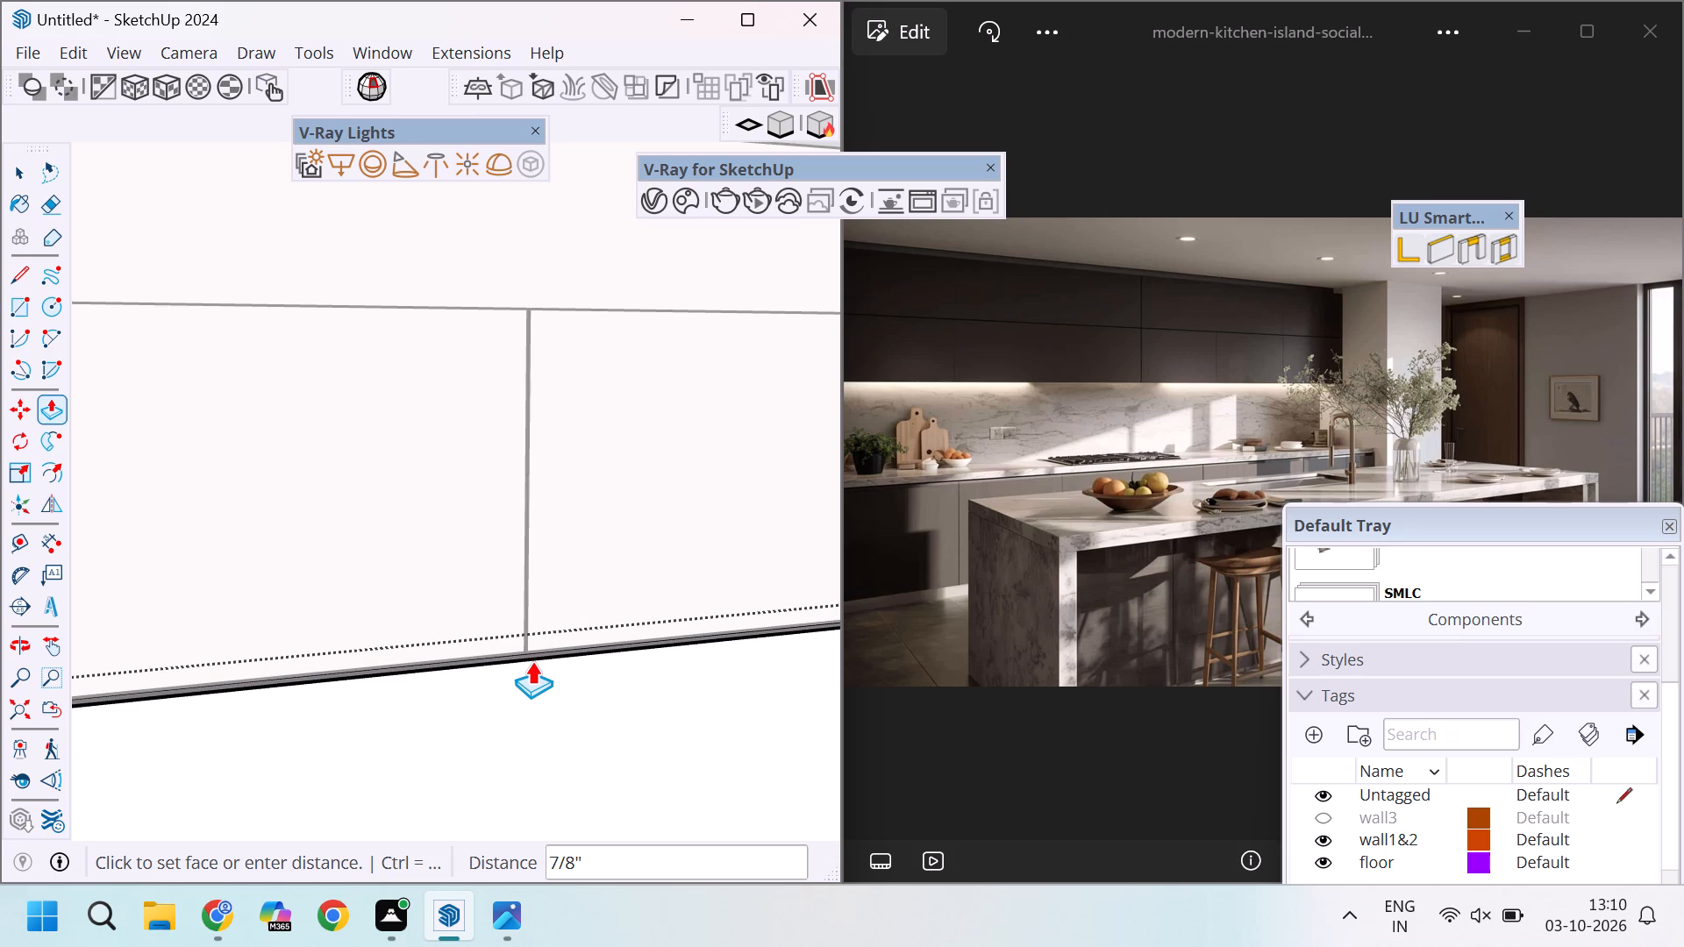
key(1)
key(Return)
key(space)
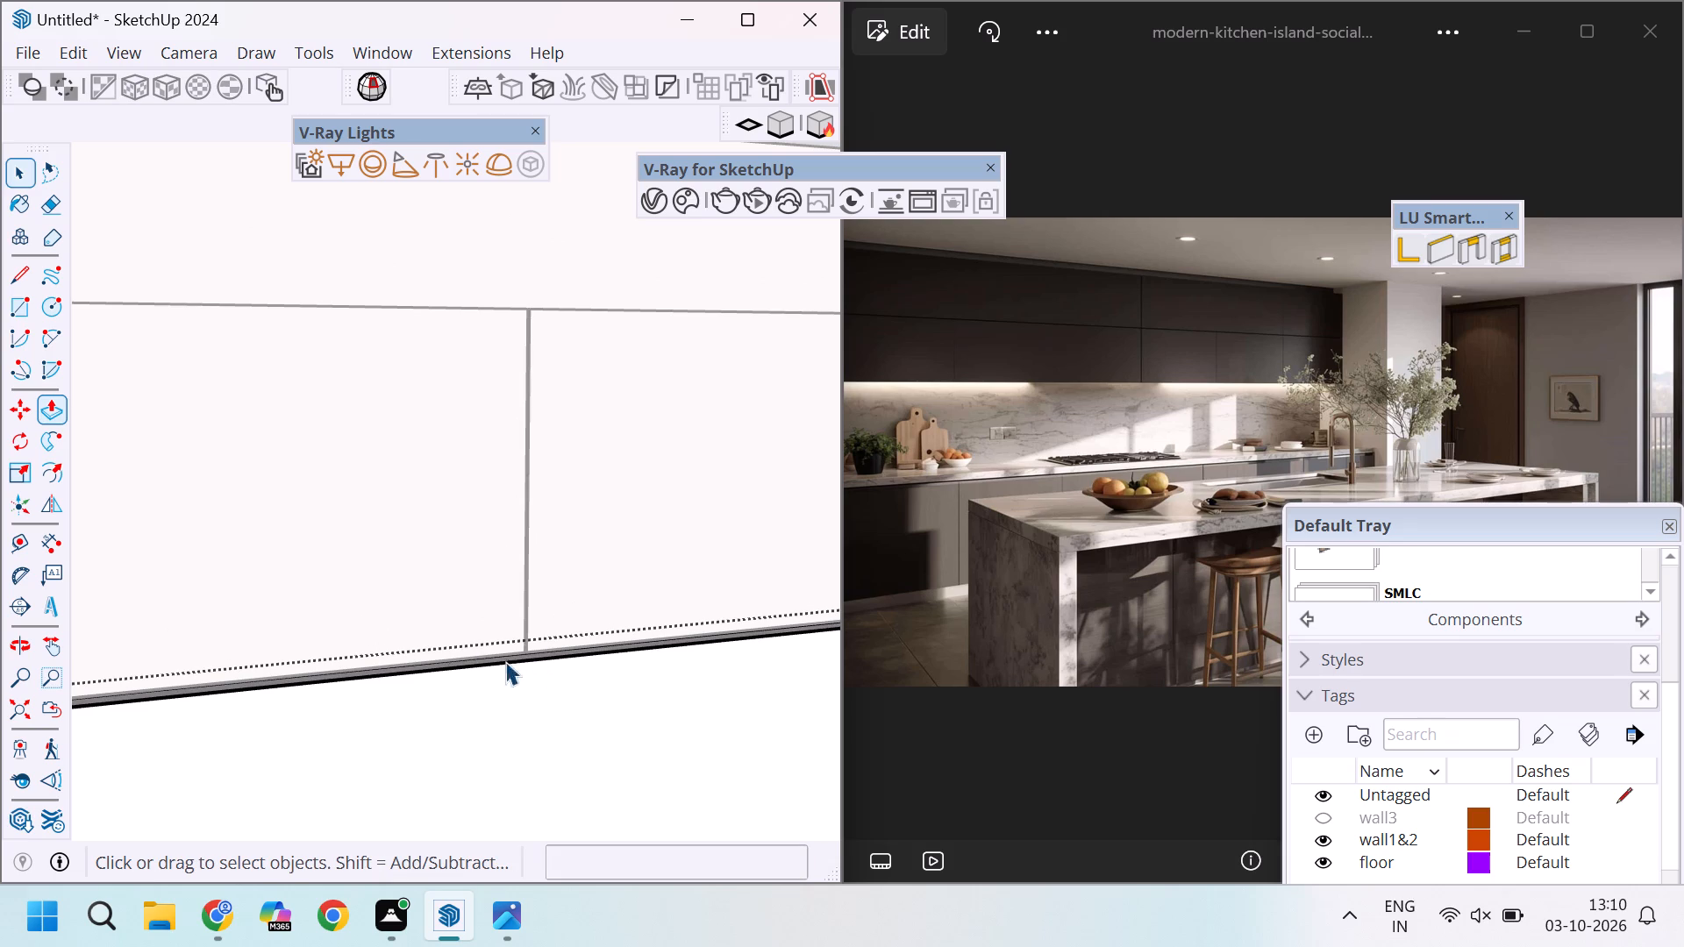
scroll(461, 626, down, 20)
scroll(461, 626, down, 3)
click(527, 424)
Examine the joint between the upper and lower wall-cabinet rows where the upper row's vertical groove meets it.
scroll(527, 587, up, 4)
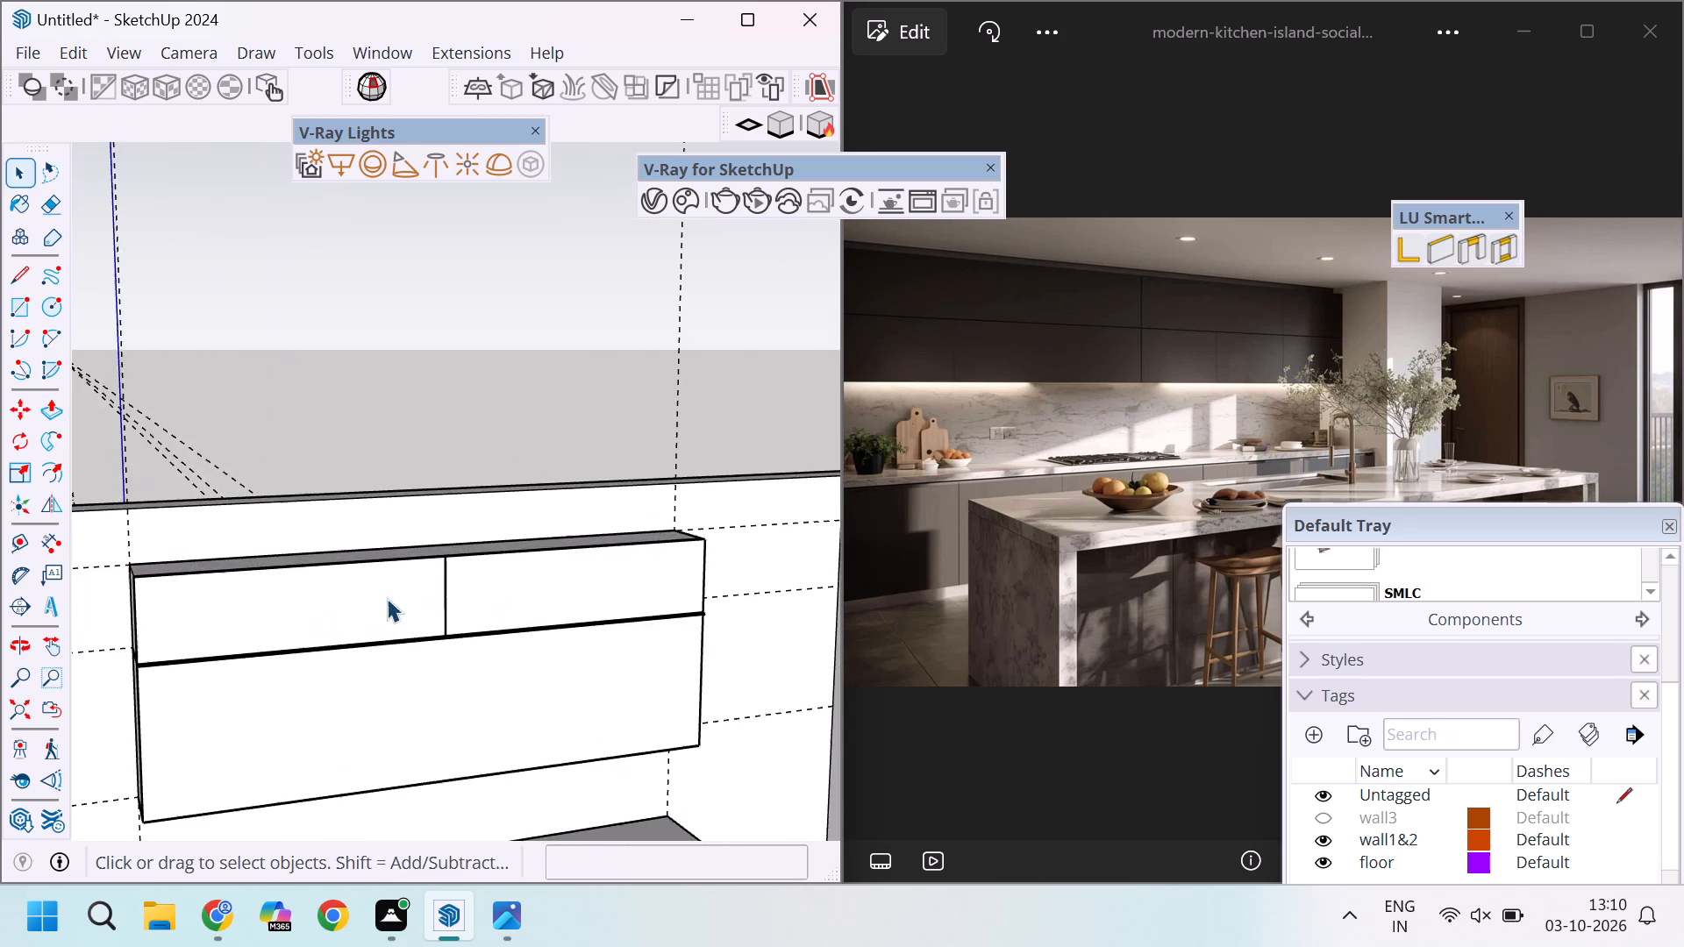
scroll(387, 598, up, 16)
scroll(425, 659, up, 4)
scroll(341, 636, down, 3)
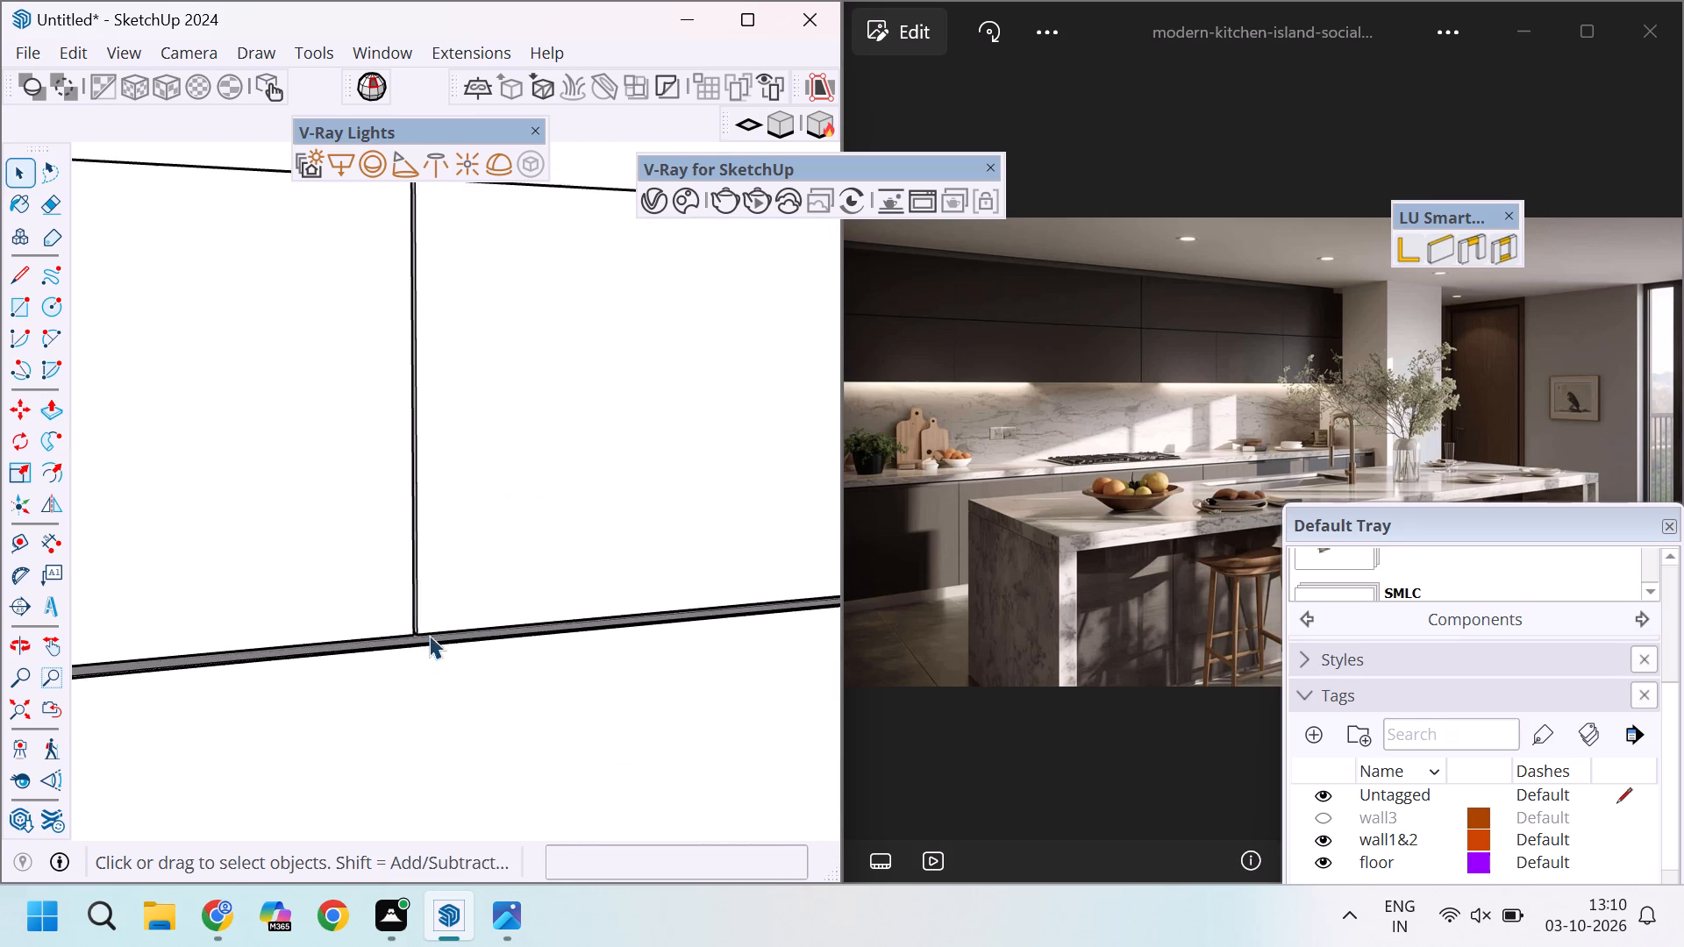
scroll(473, 637, up, 10)
middle_drag(465, 665, 298, 678)
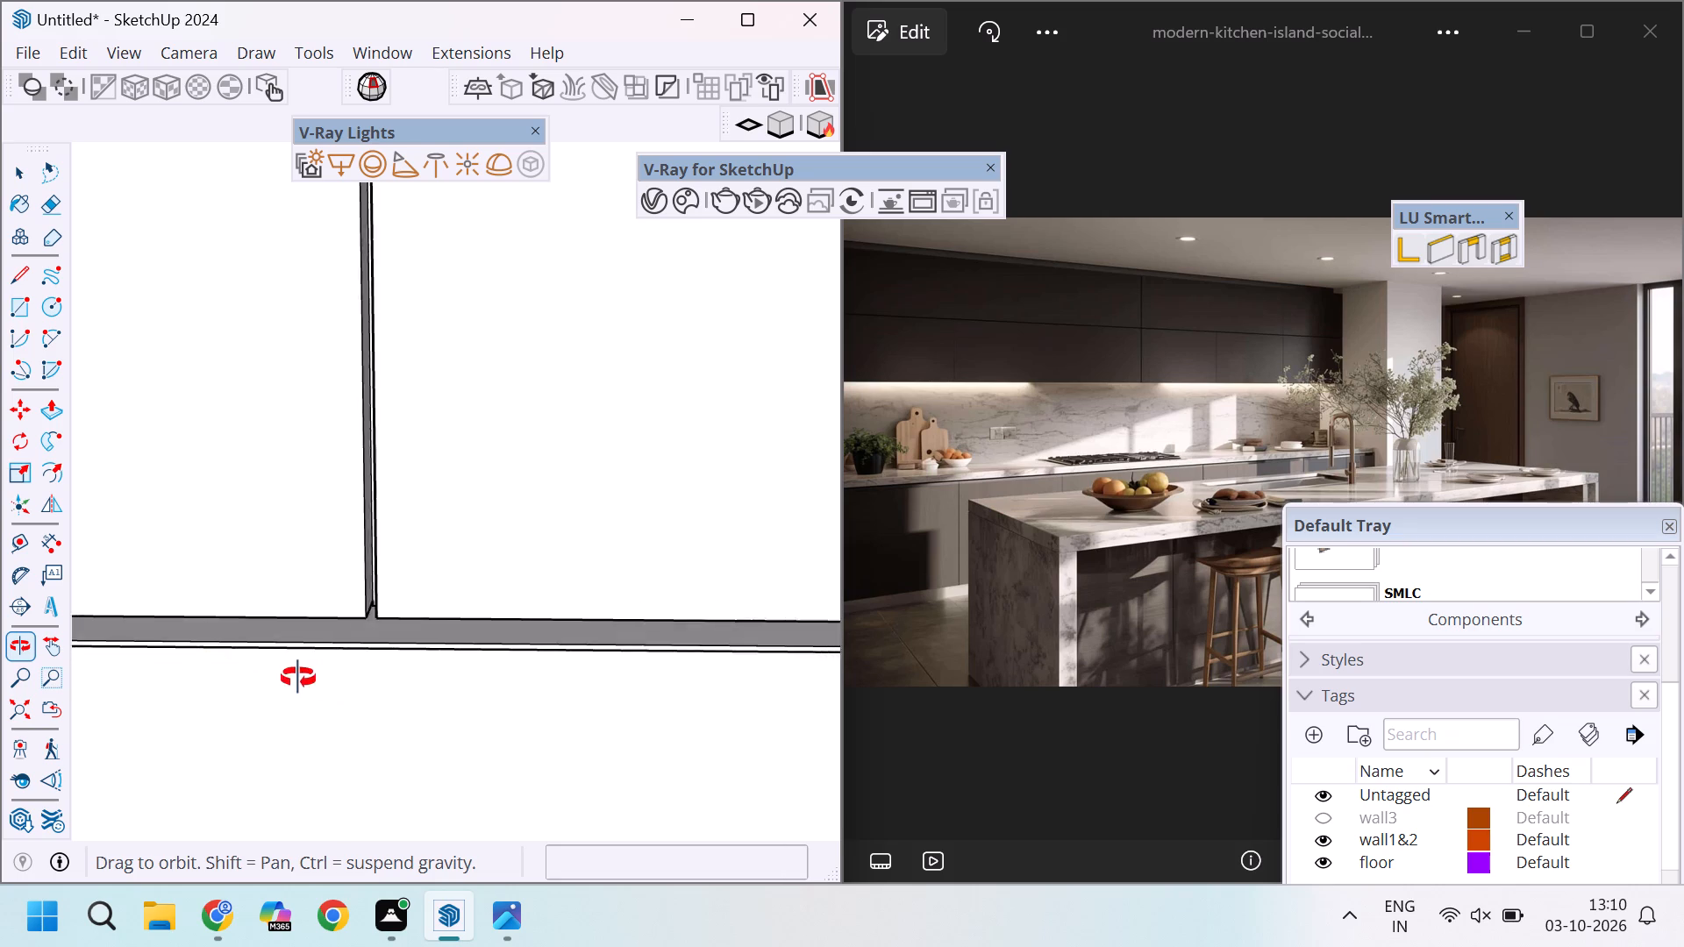
middle_drag(298, 678, 75, 650)
middle_drag(470, 647, 394, 768)
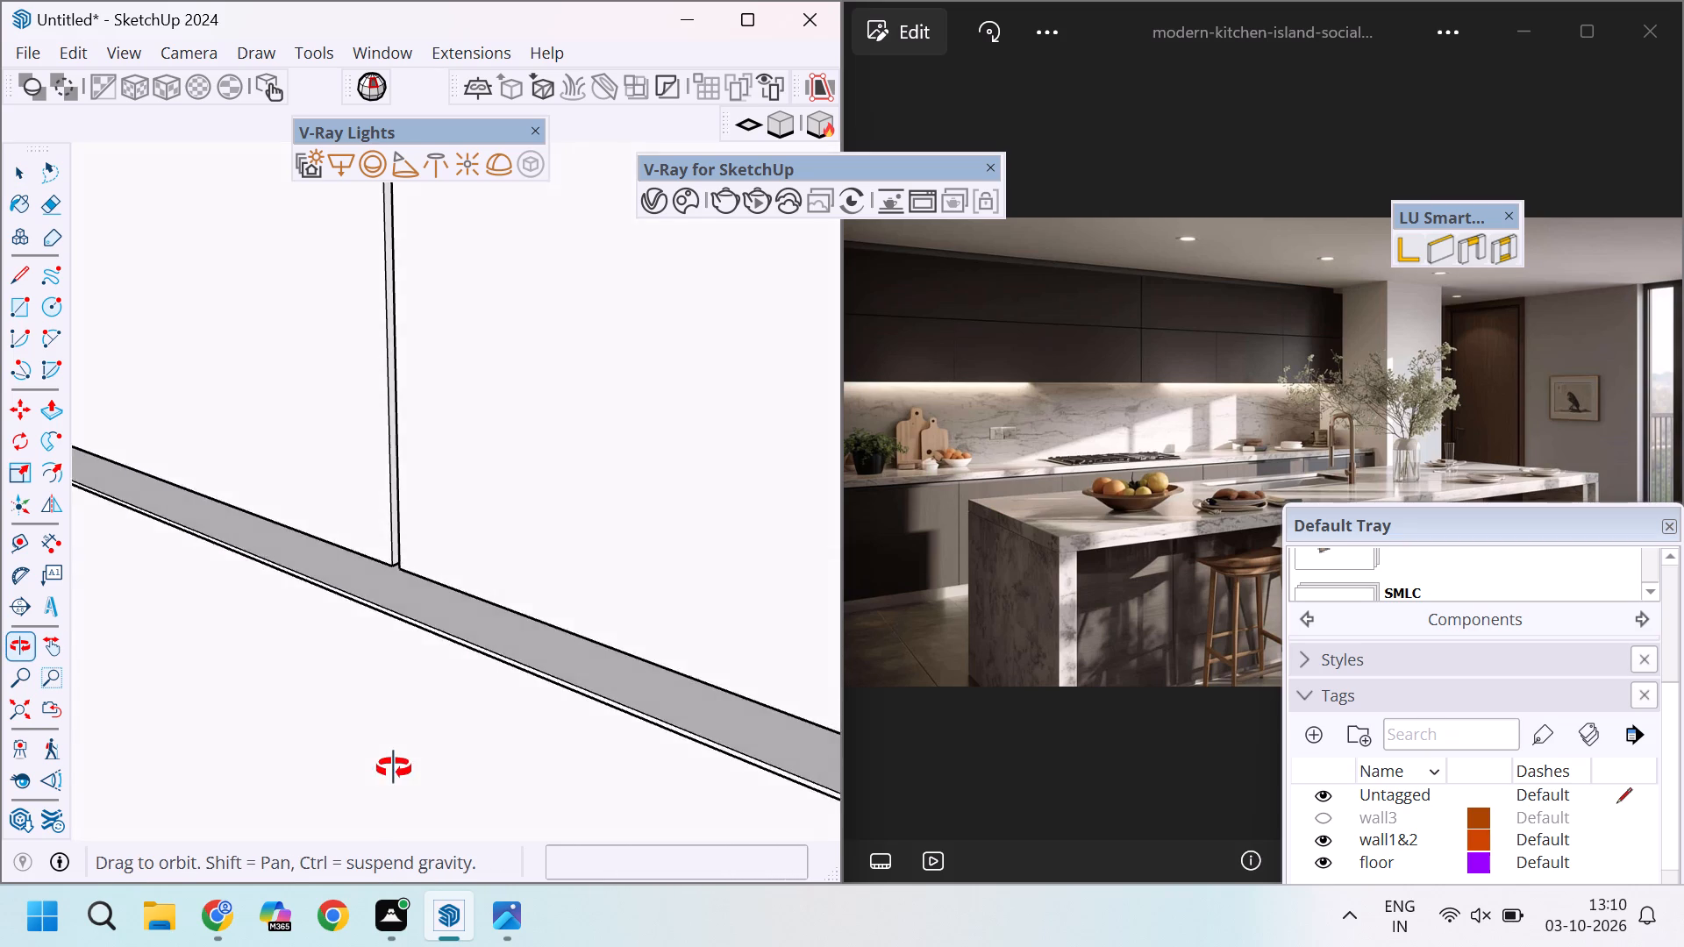
middle_drag(394, 768, 174, 673)
scroll(431, 613, down, 4)
middle_drag(431, 662, 470, 552)
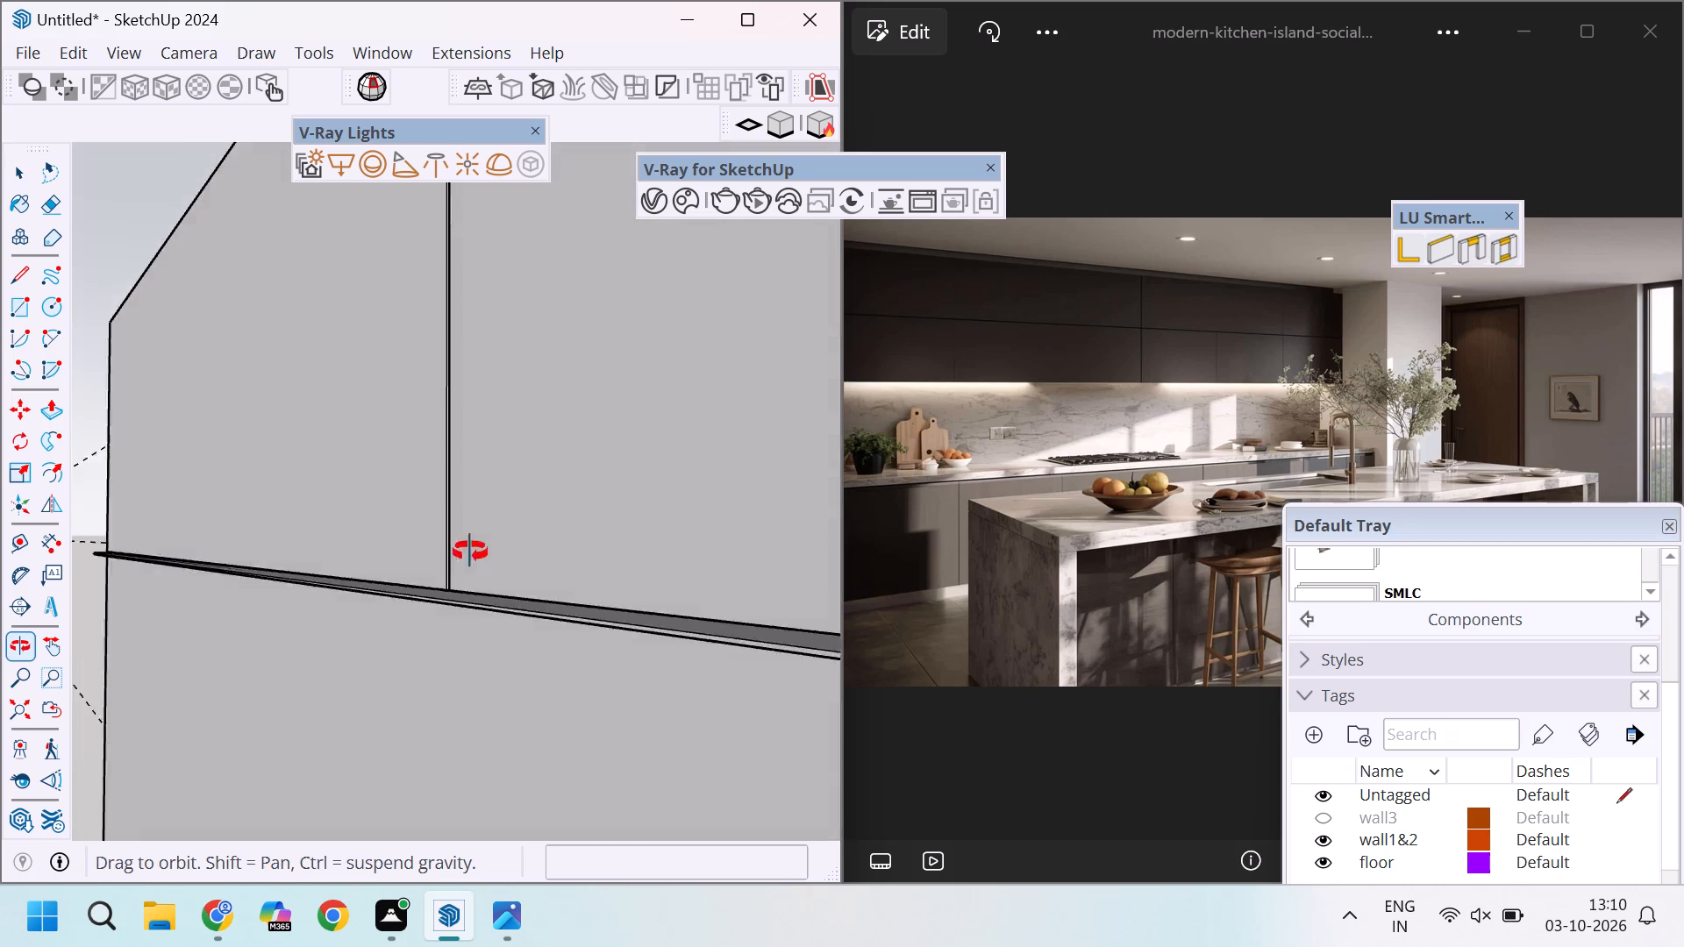
middle_drag(470, 552, 501, 703)
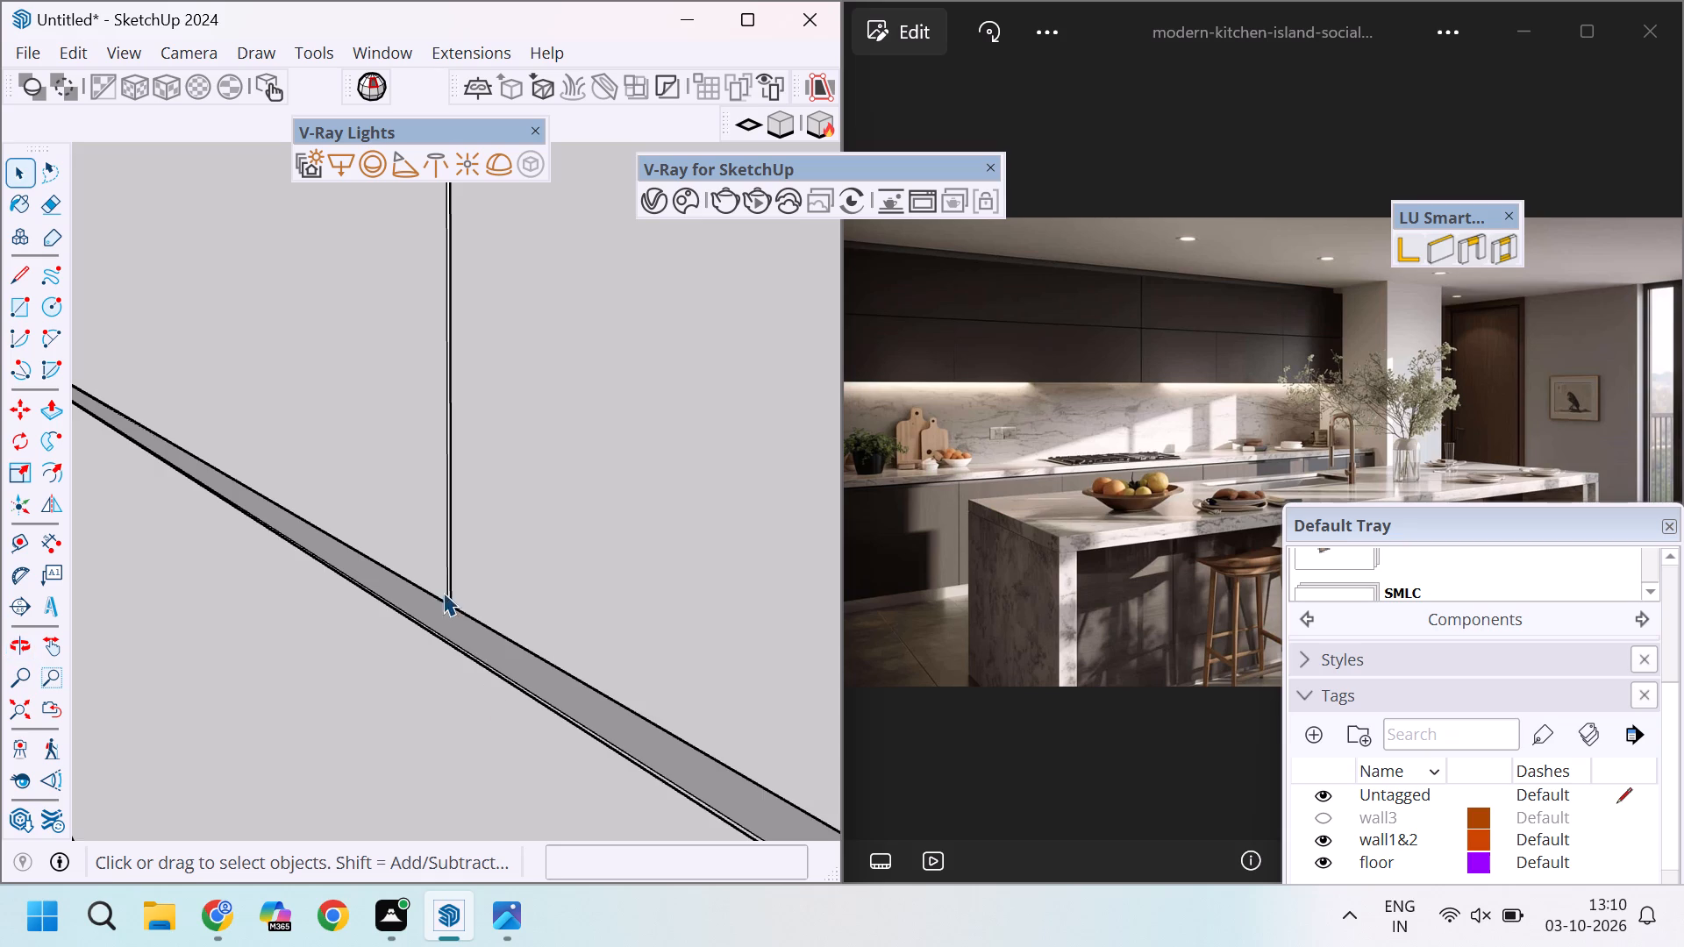
scroll(433, 573, down, 11)
scroll(431, 595, up, 5)
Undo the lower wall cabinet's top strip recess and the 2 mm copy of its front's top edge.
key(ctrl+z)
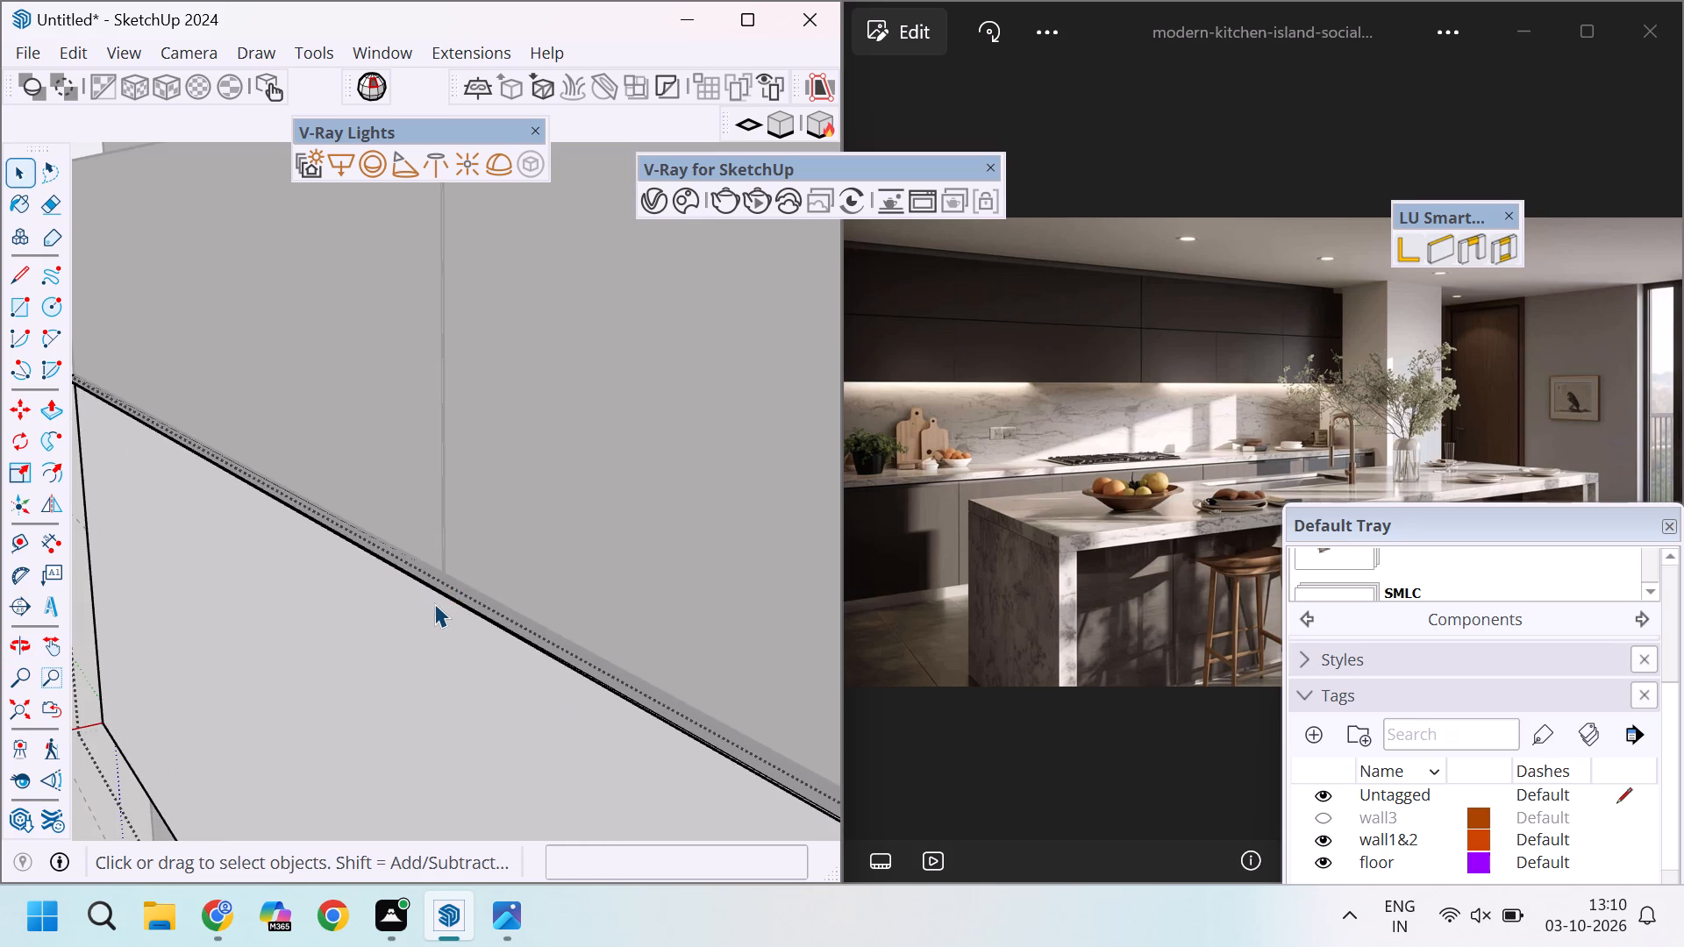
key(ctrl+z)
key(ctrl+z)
Undo the recesses of the strips along the upper row's bottom edge on both sides of the vertical groove.
scroll(455, 589, up, 10)
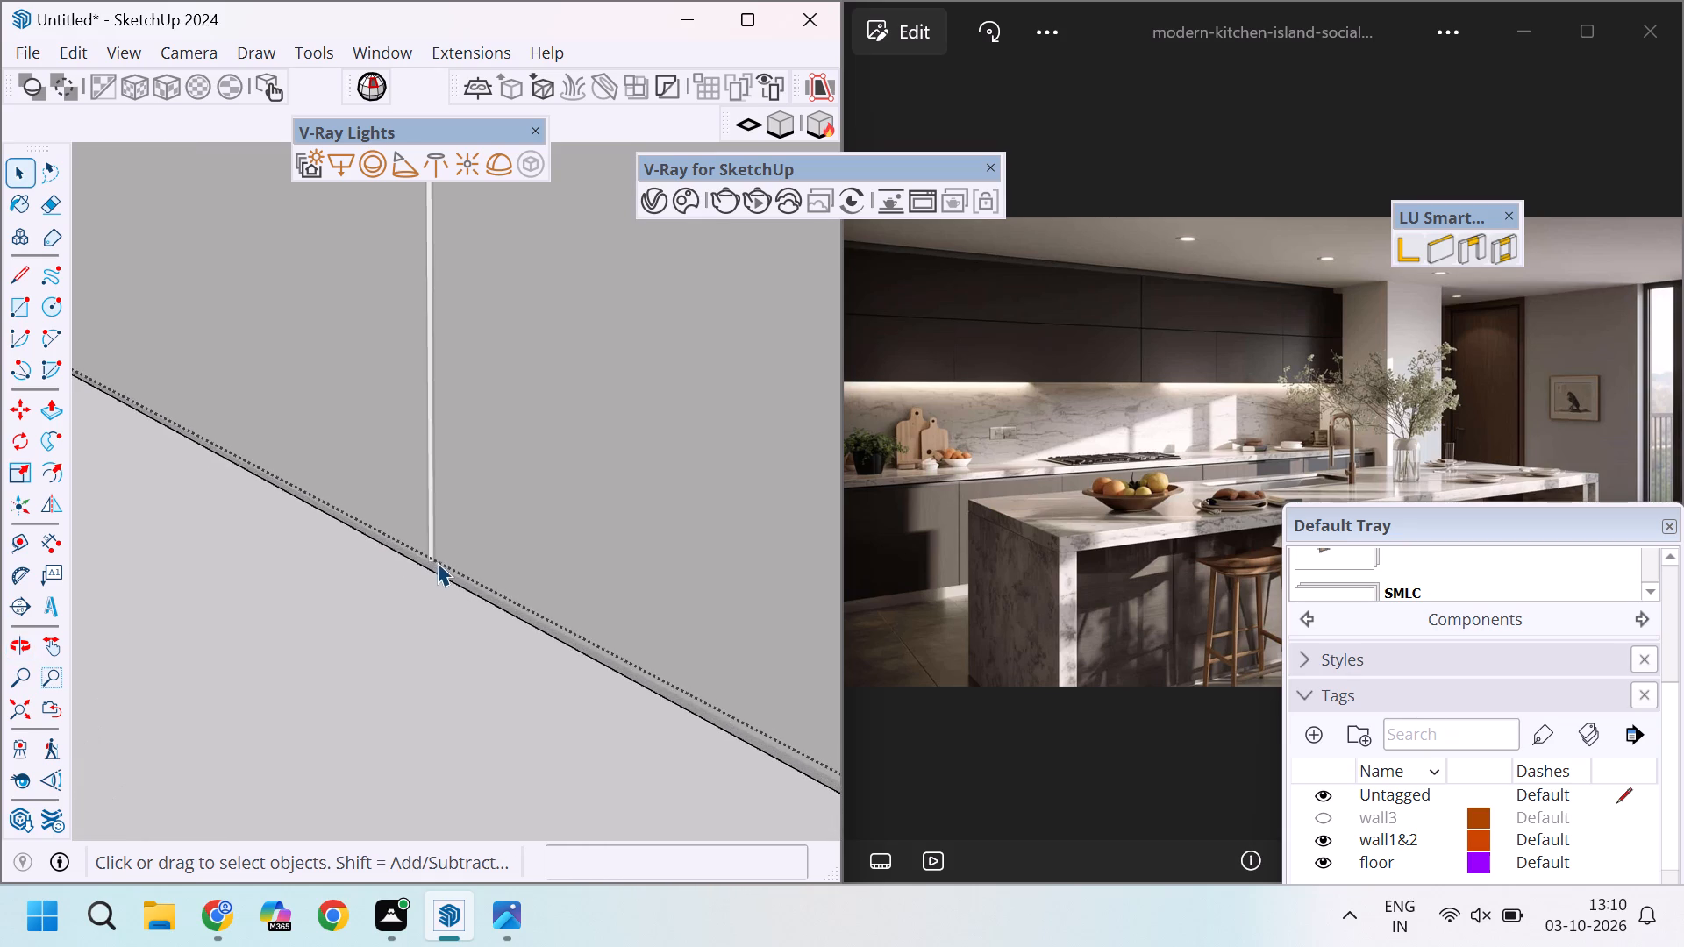
scroll(437, 562, up, 17)
middle_drag(453, 568, 649, 438)
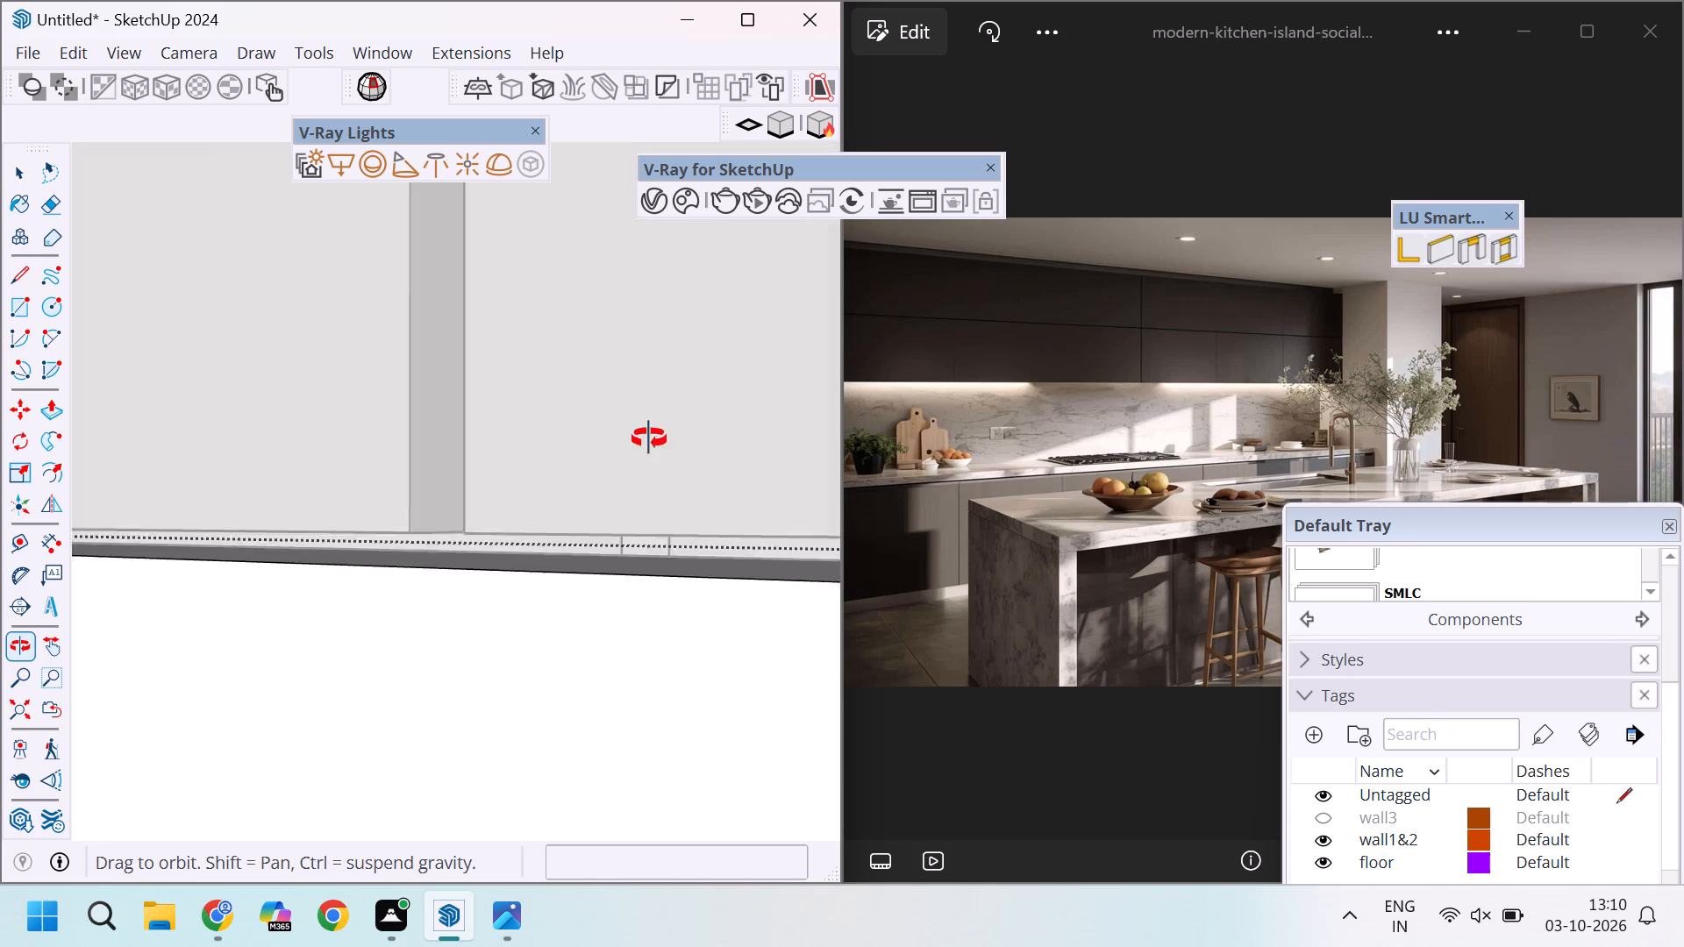
middle_drag(649, 438, 726, 497)
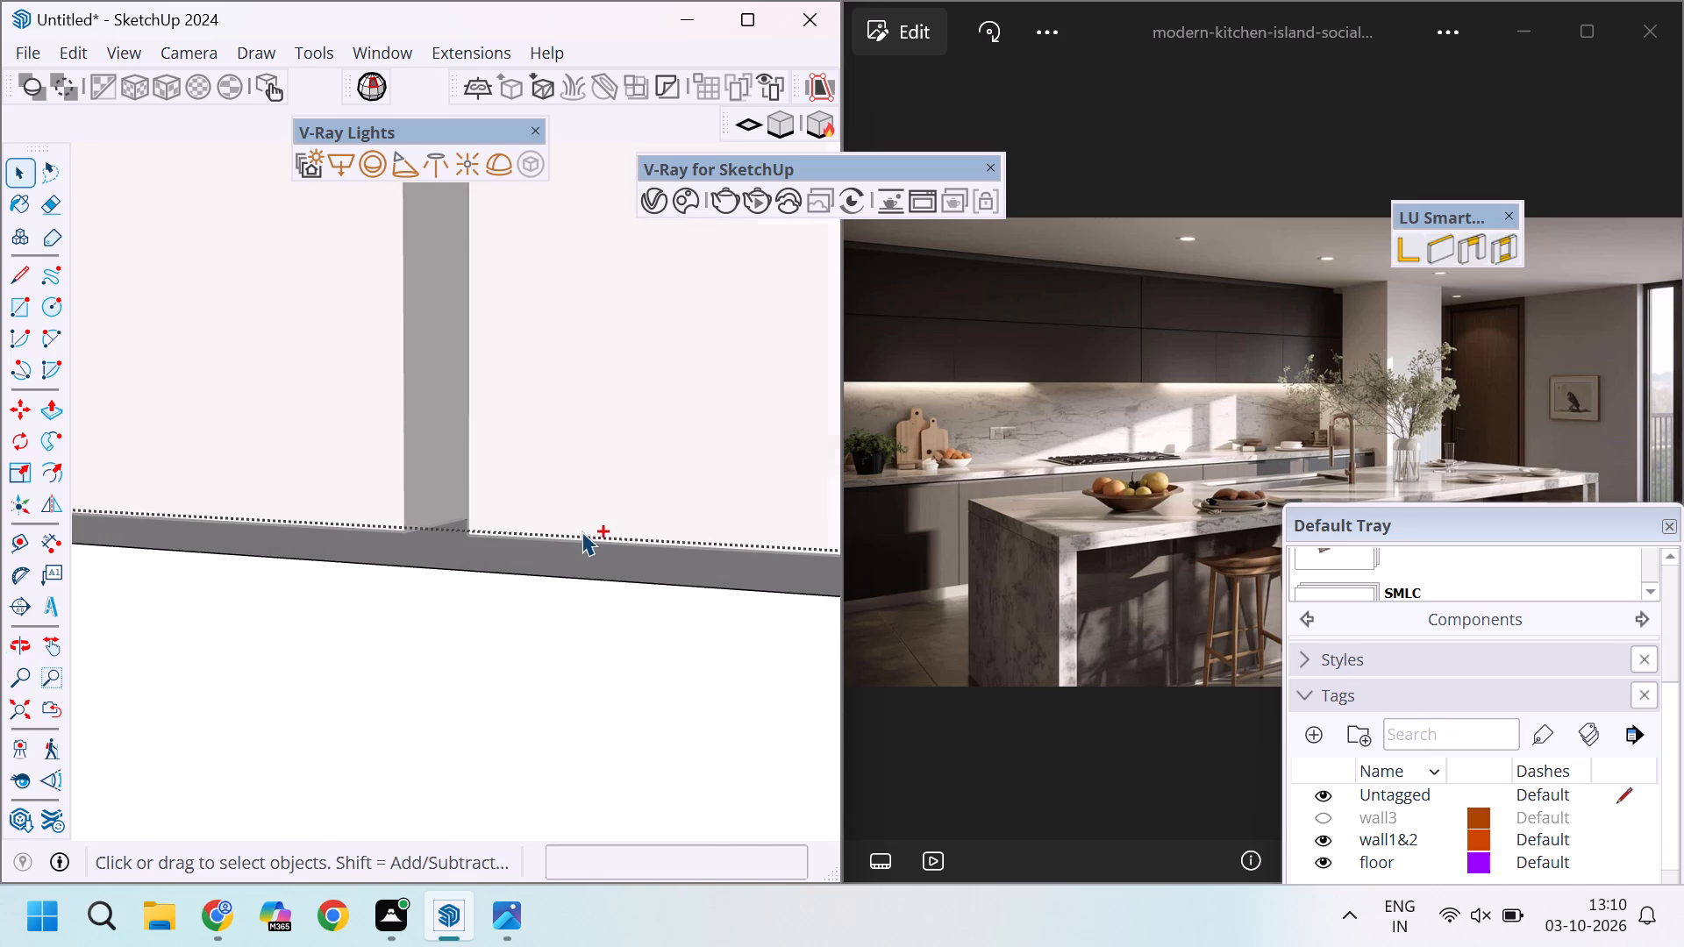
key(ctrl+z)
key(ctrl+z)
key(ctrl+z)
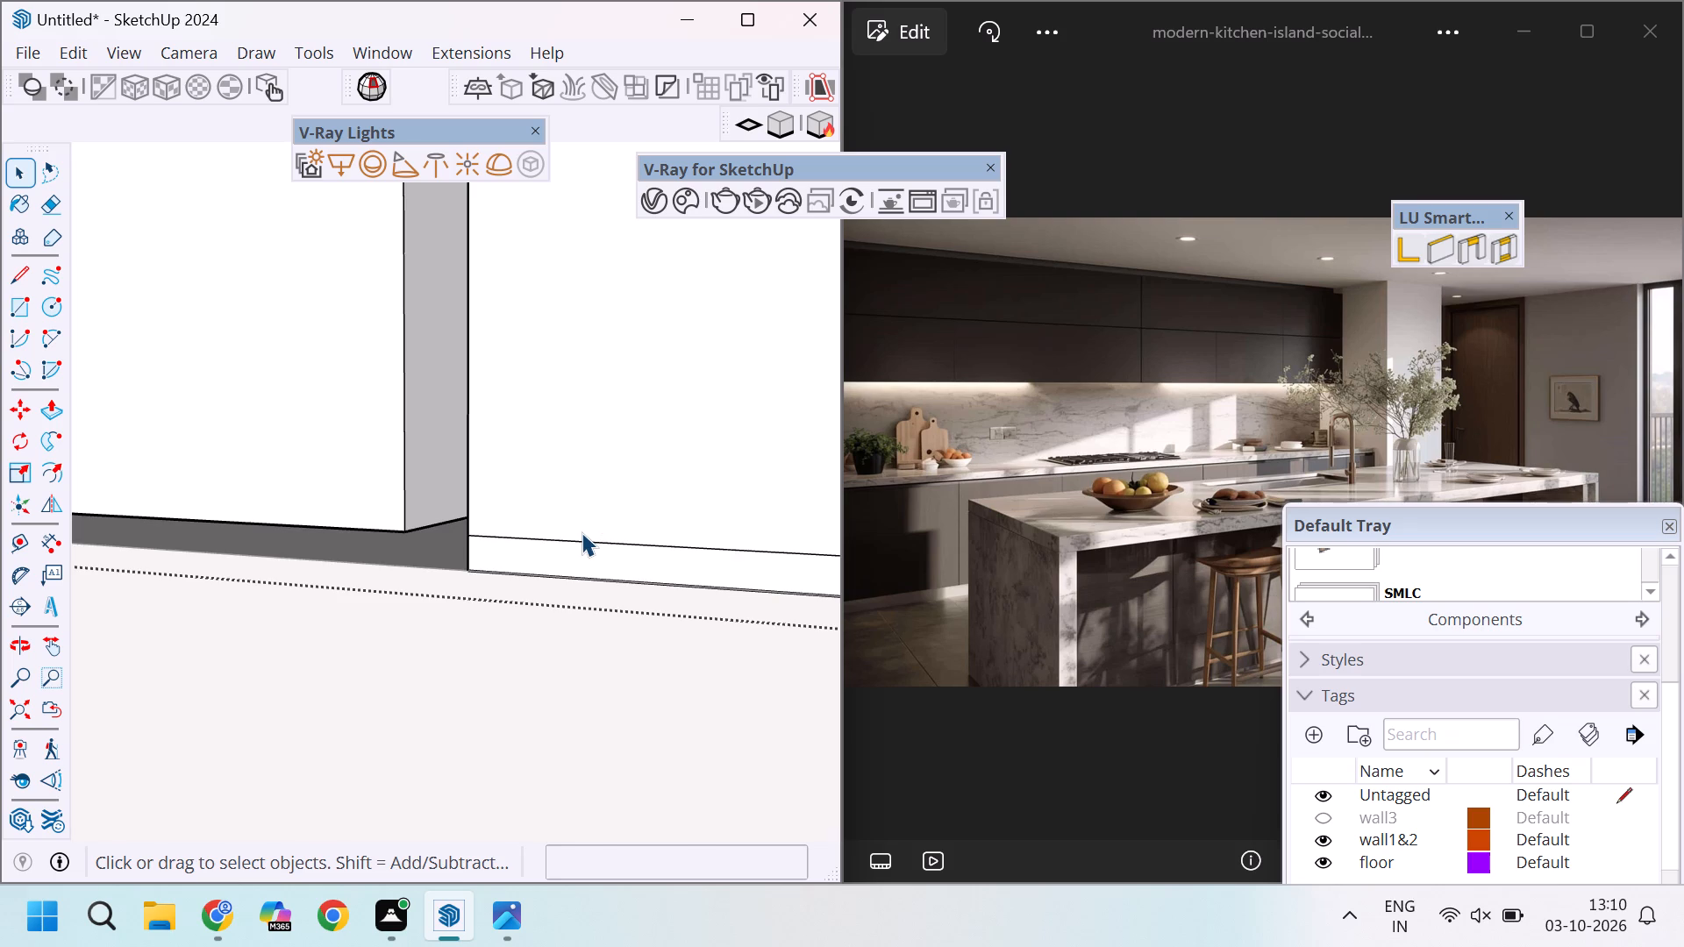
key(ctrl+z)
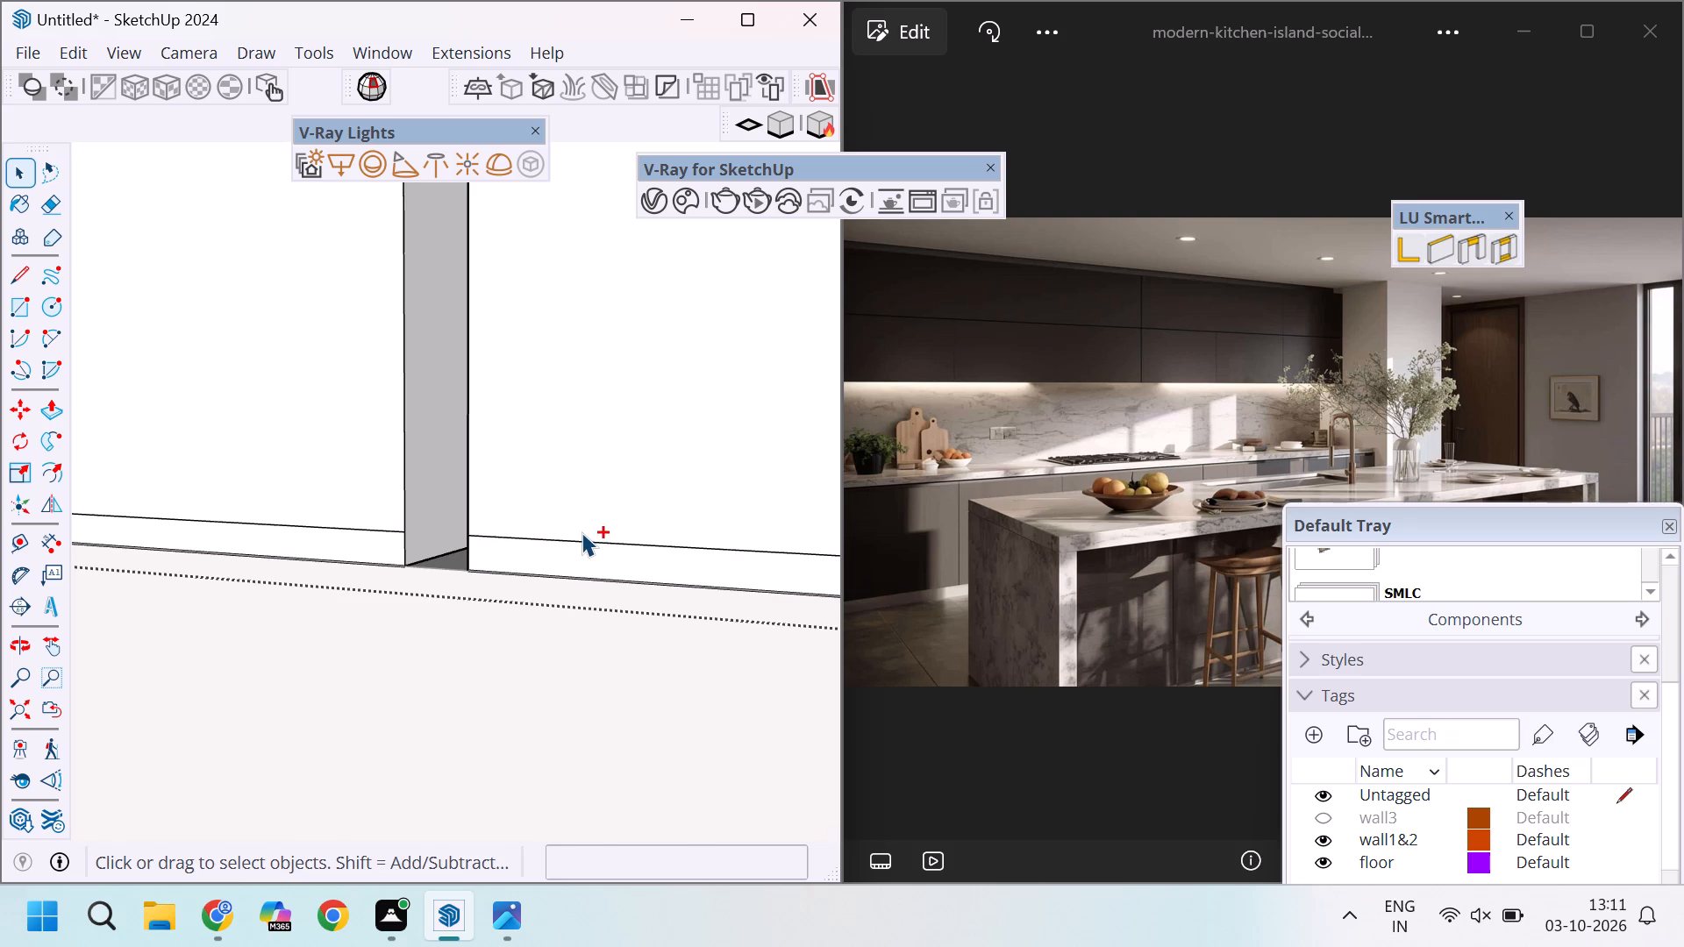
Examine the lower end of the upper row's vertical groove and the strip lines along its bottom edge.
scroll(574, 537, down, 5)
scroll(534, 553, up, 4)
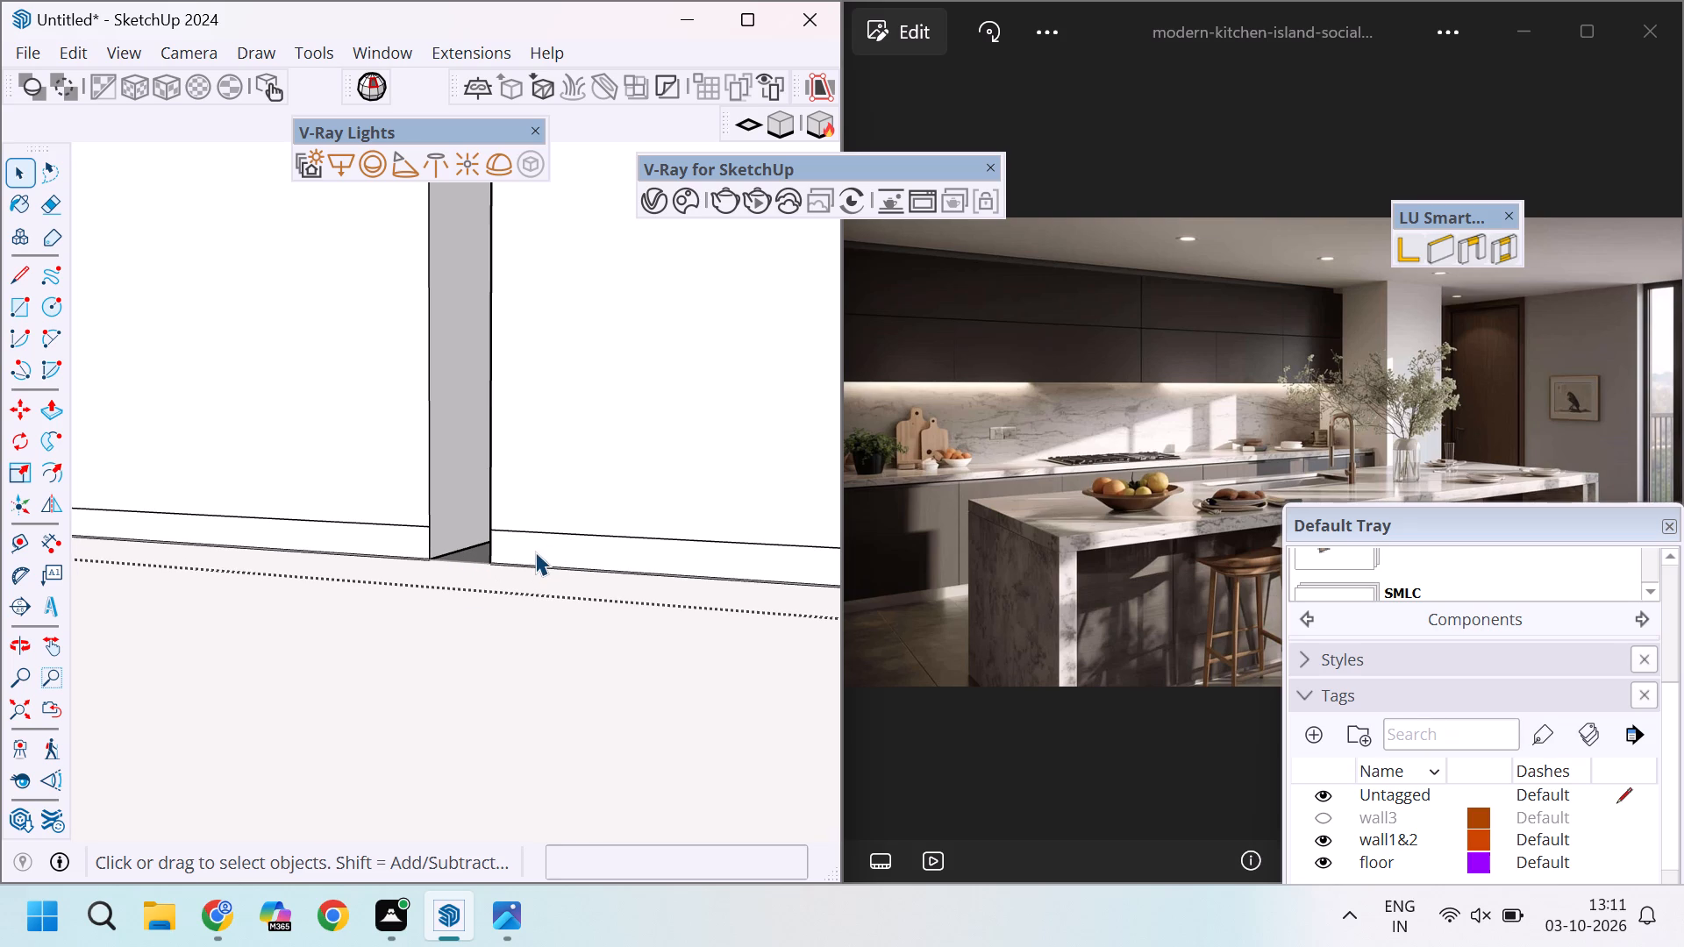
scroll(534, 552, up, 13)
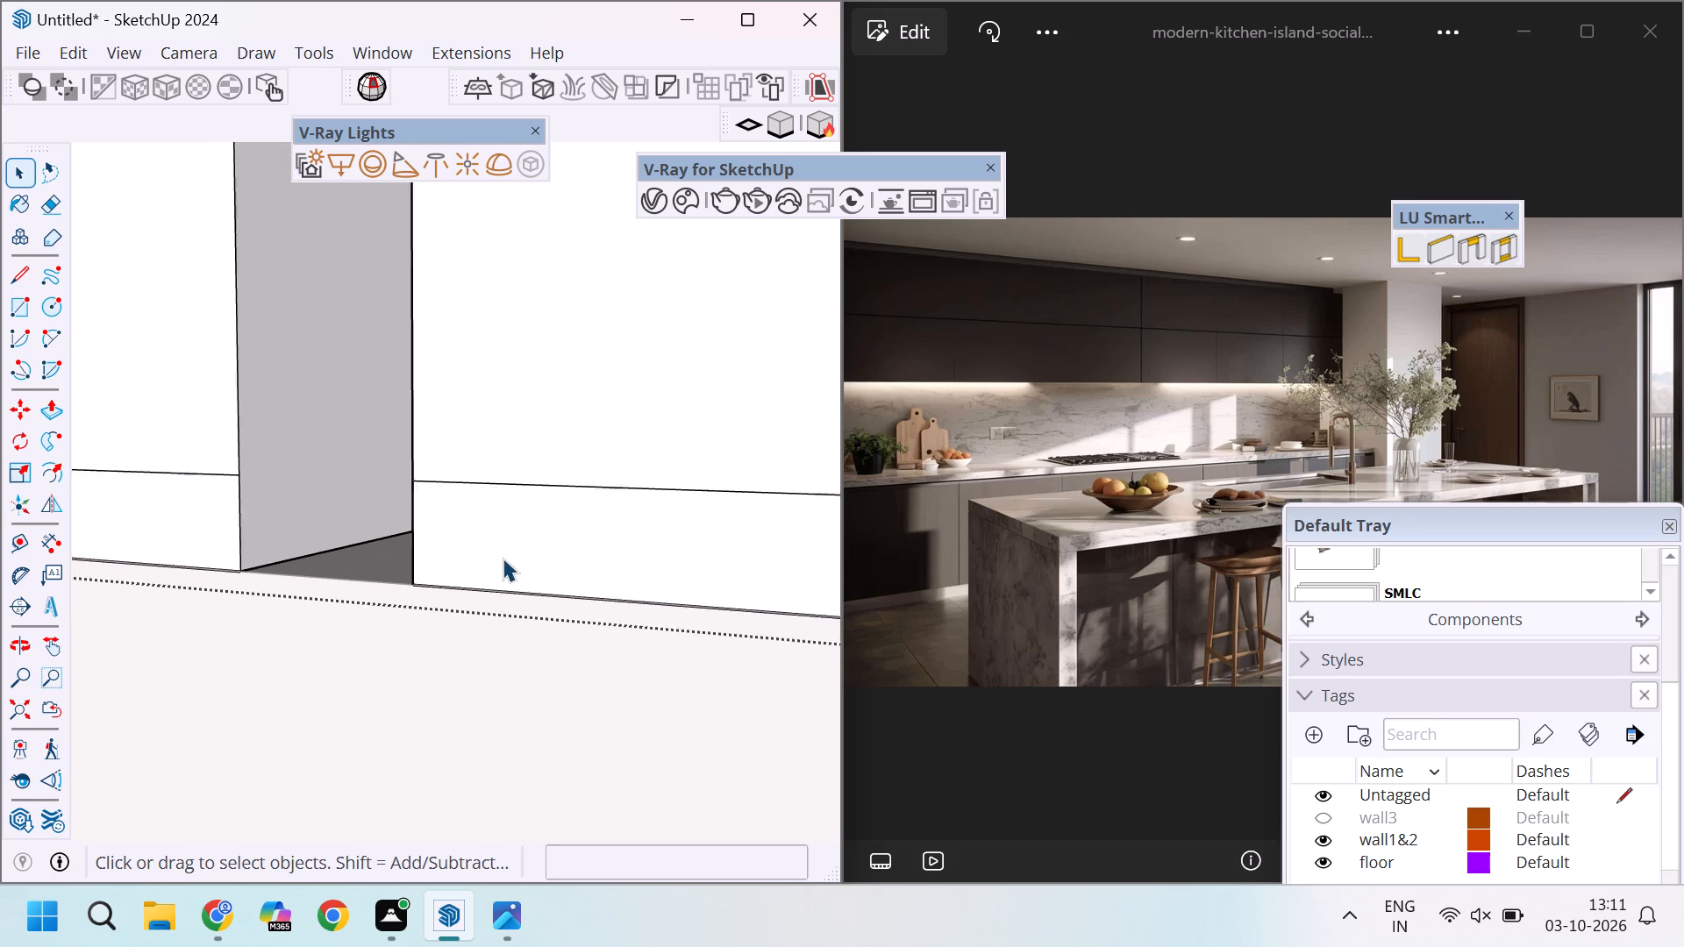
scroll(503, 558, up, 5)
scroll(407, 622, up, 7)
scroll(391, 603, down, 17)
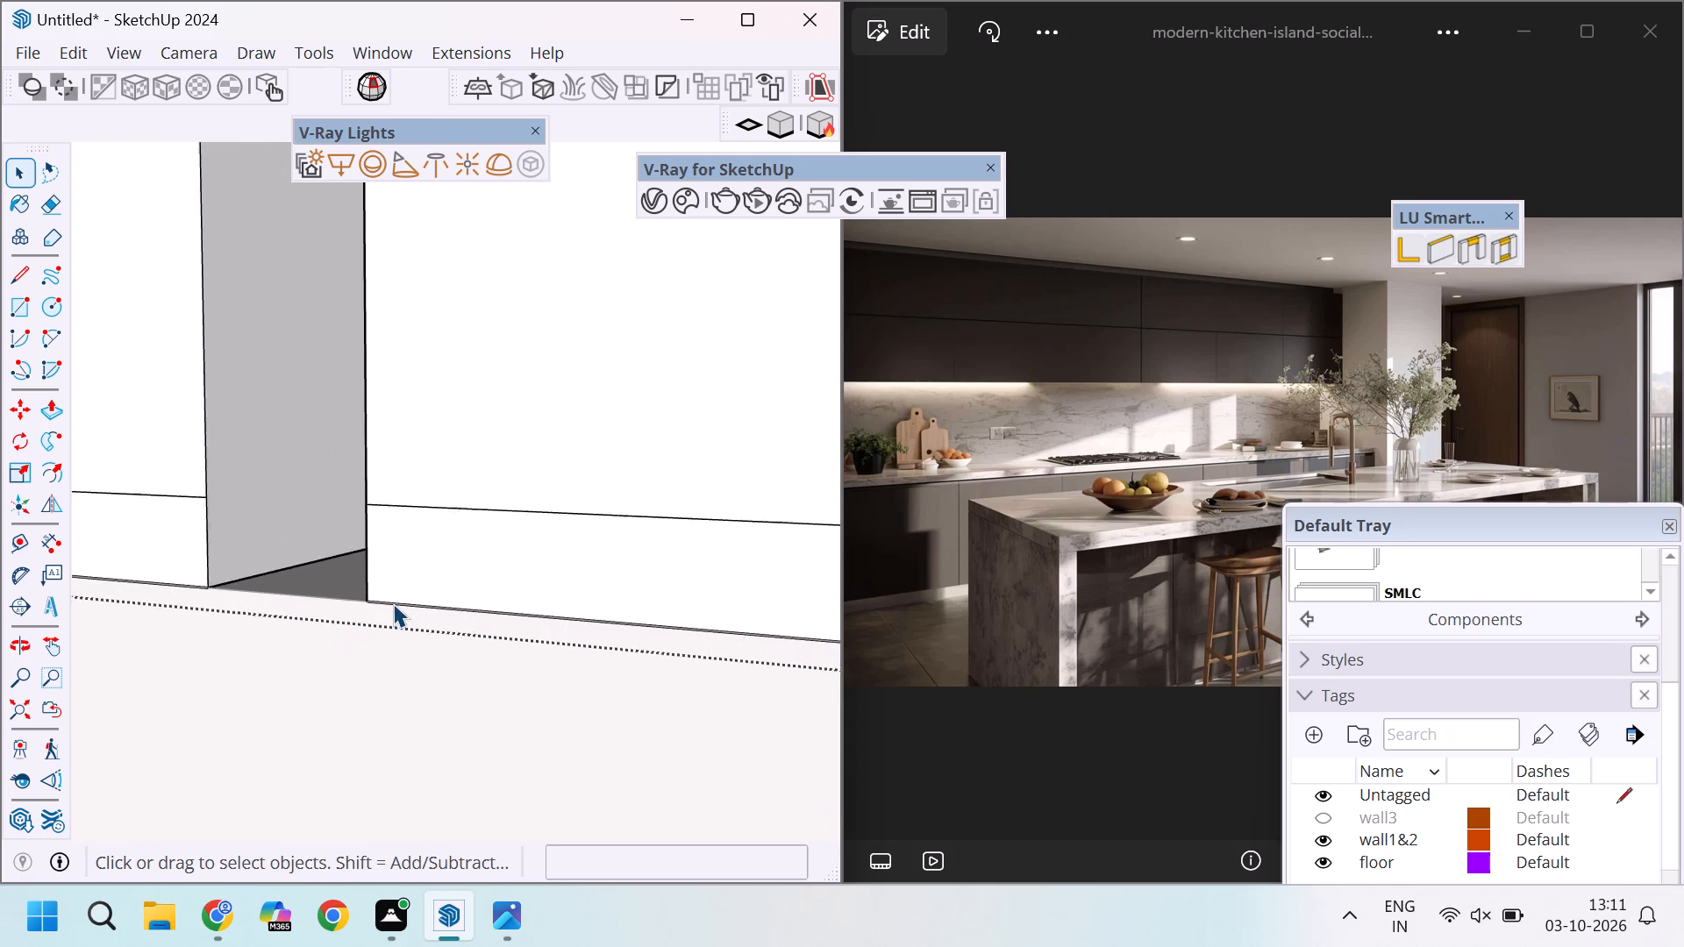
scroll(393, 603, down, 20)
scroll(393, 603, down, 20)
scroll(393, 603, down, 4)
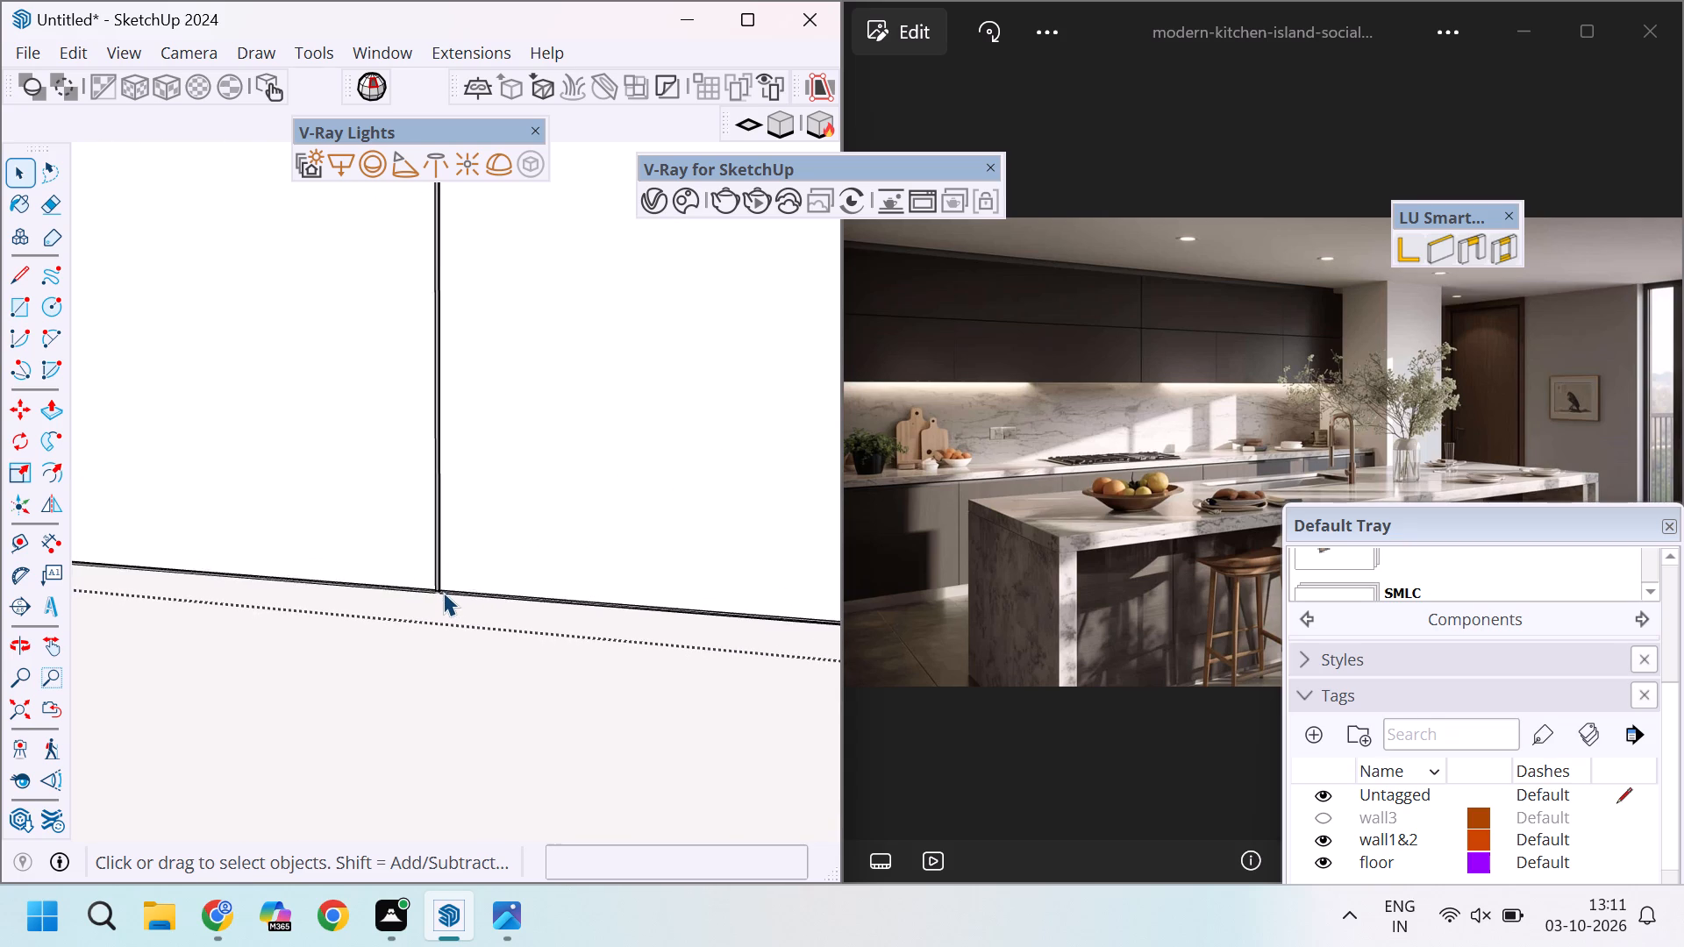
scroll(443, 592, down, 15)
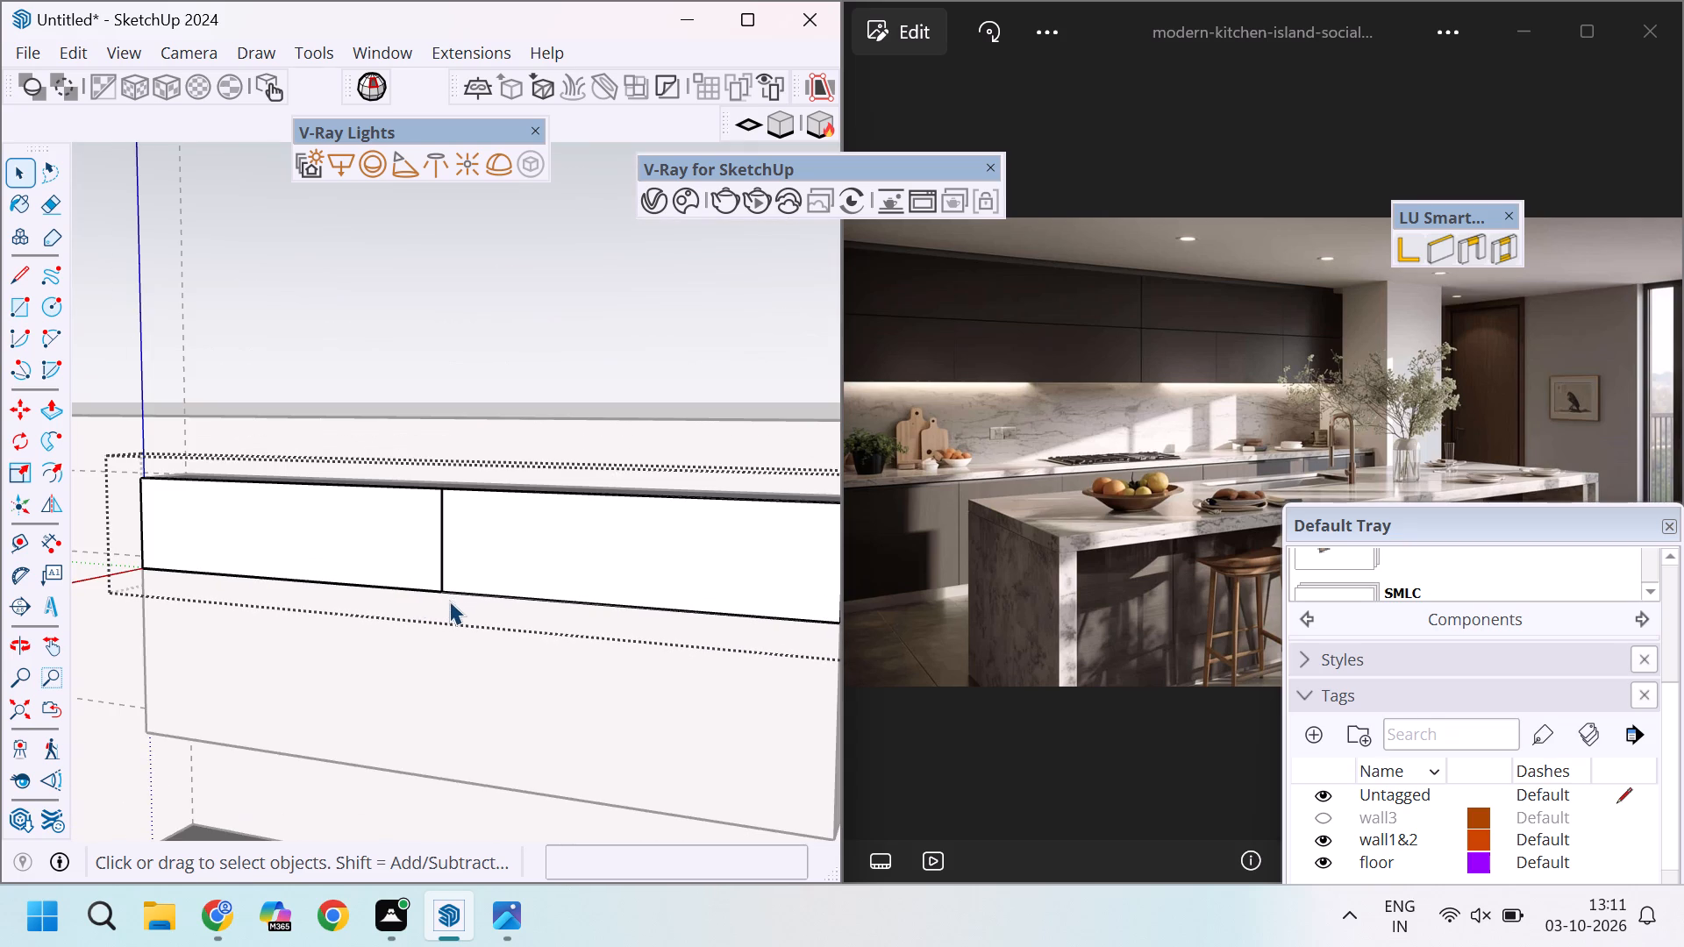
scroll(266, 578, up, 5)
scroll(553, 613, up, 16)
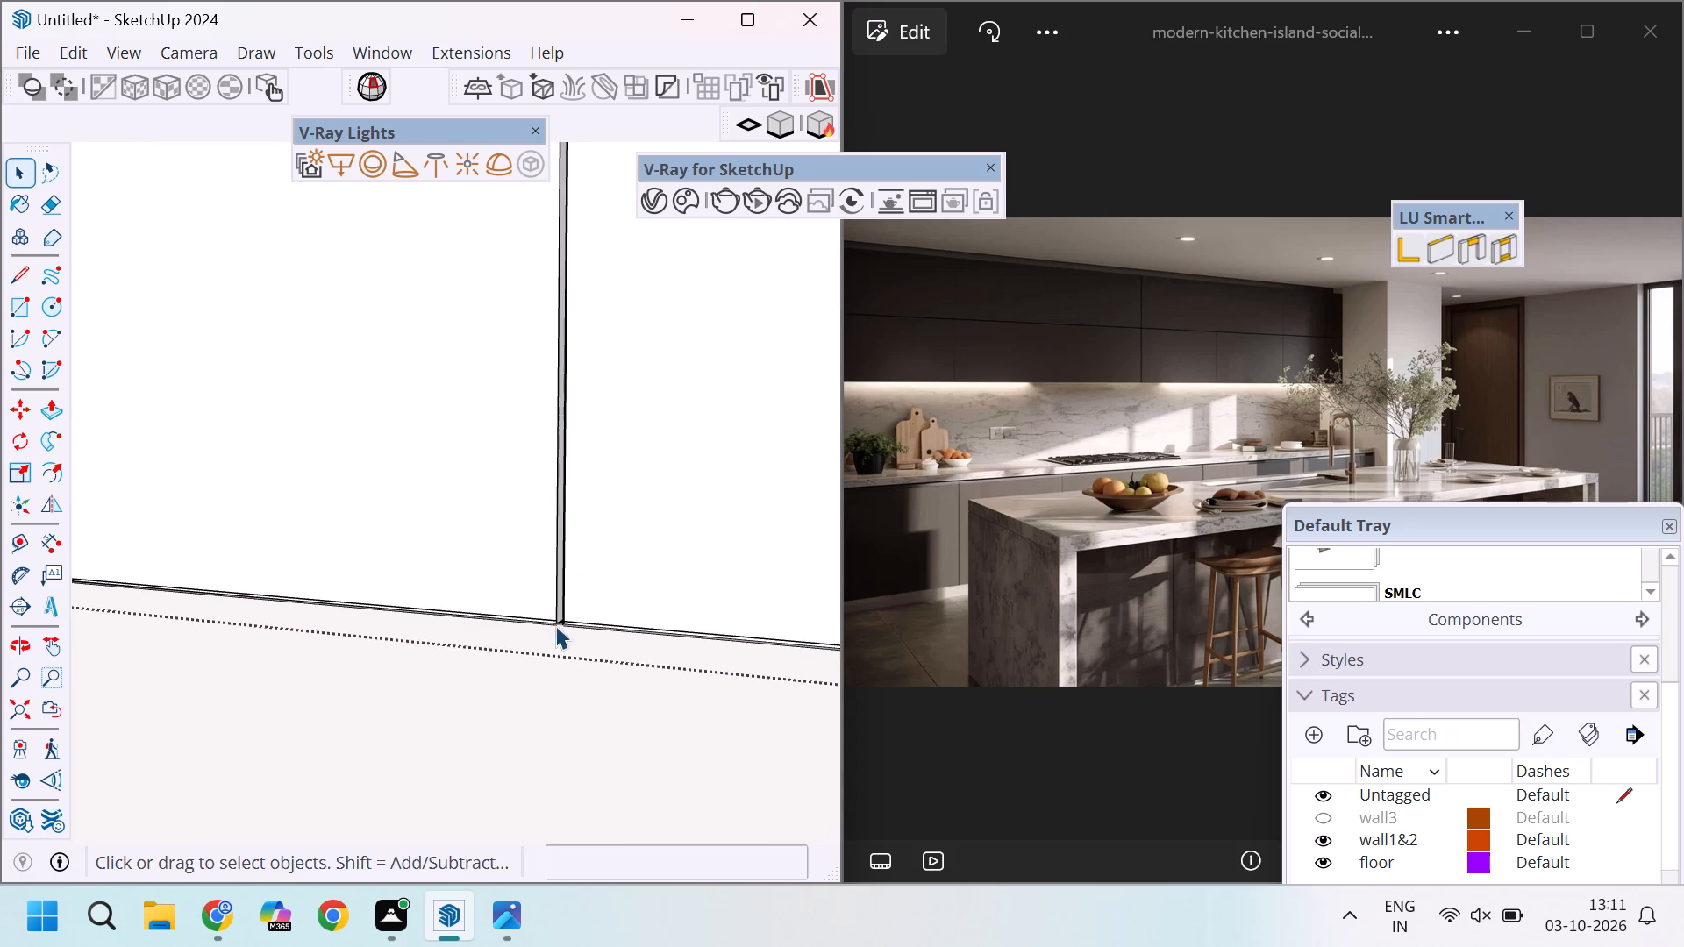
scroll(555, 625, up, 13)
scroll(571, 614, down, 18)
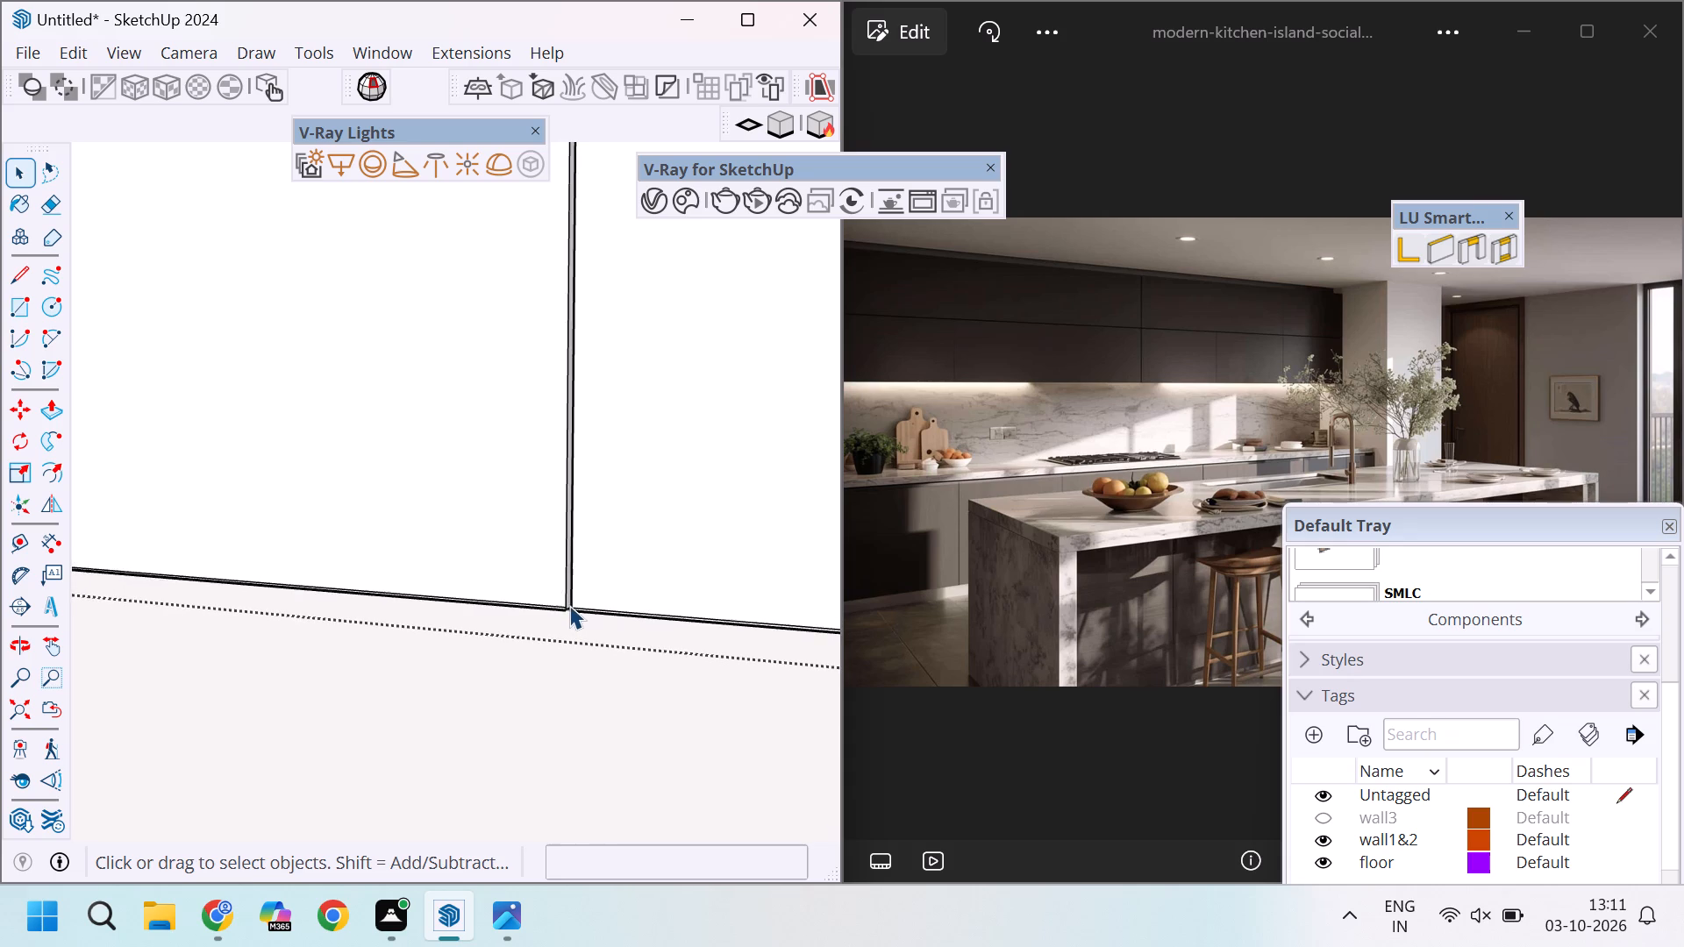
scroll(569, 605, down, 12)
scroll(574, 602, down, 20)
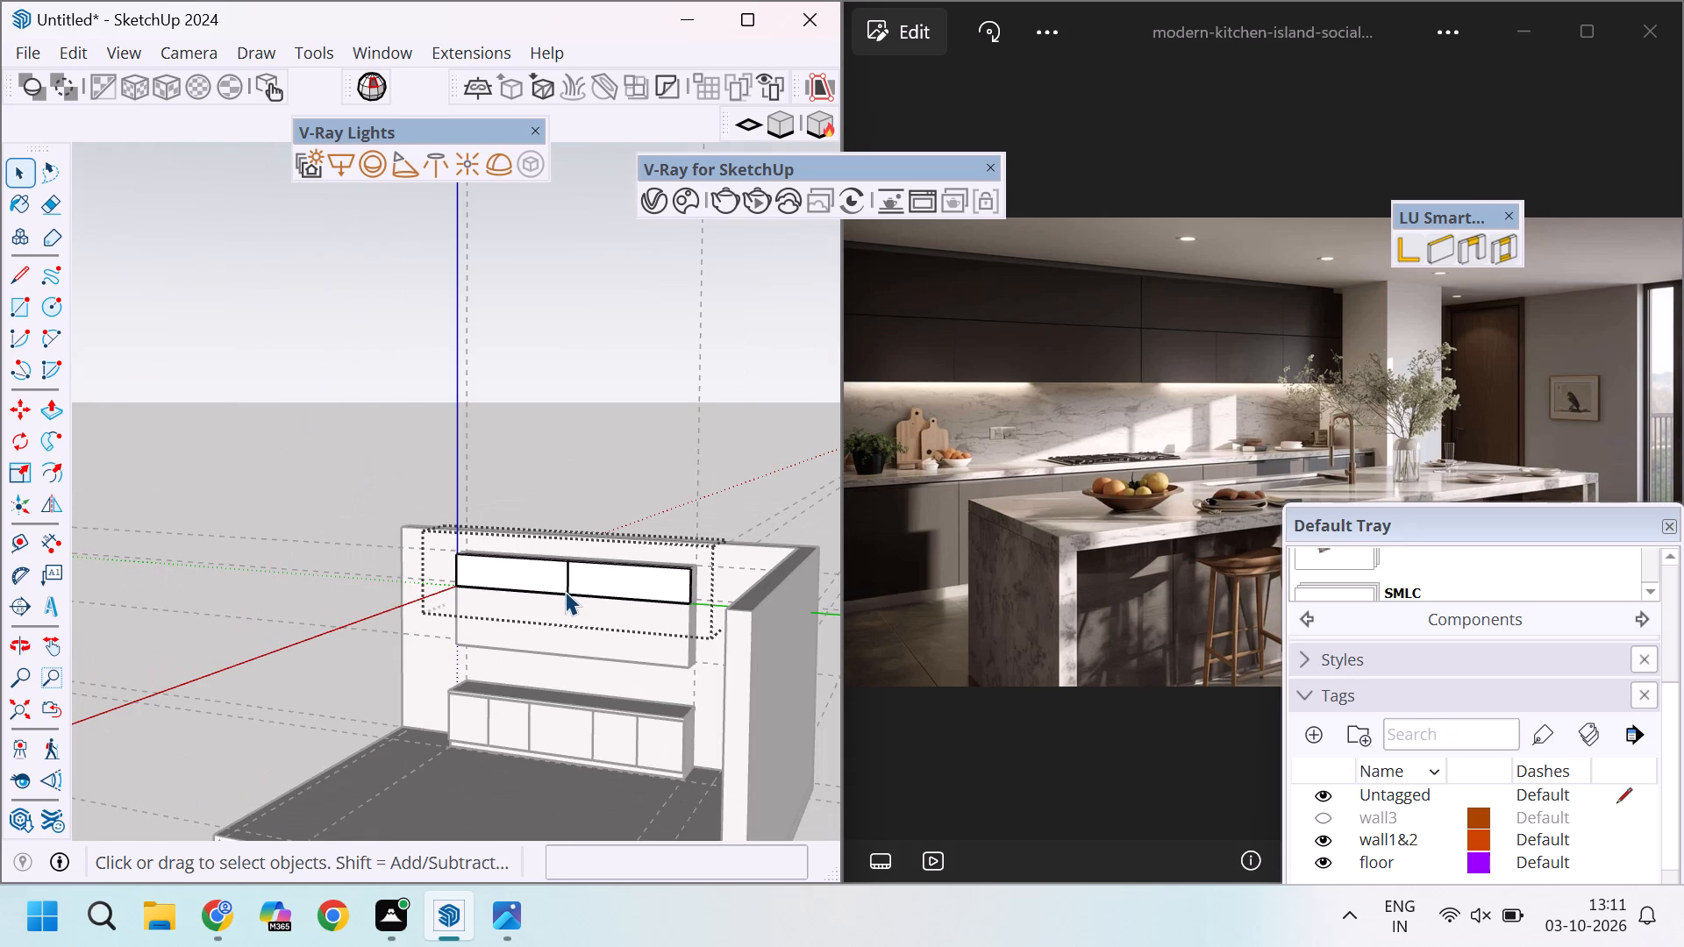
scroll(565, 591, up, 20)
scroll(565, 591, up, 4)
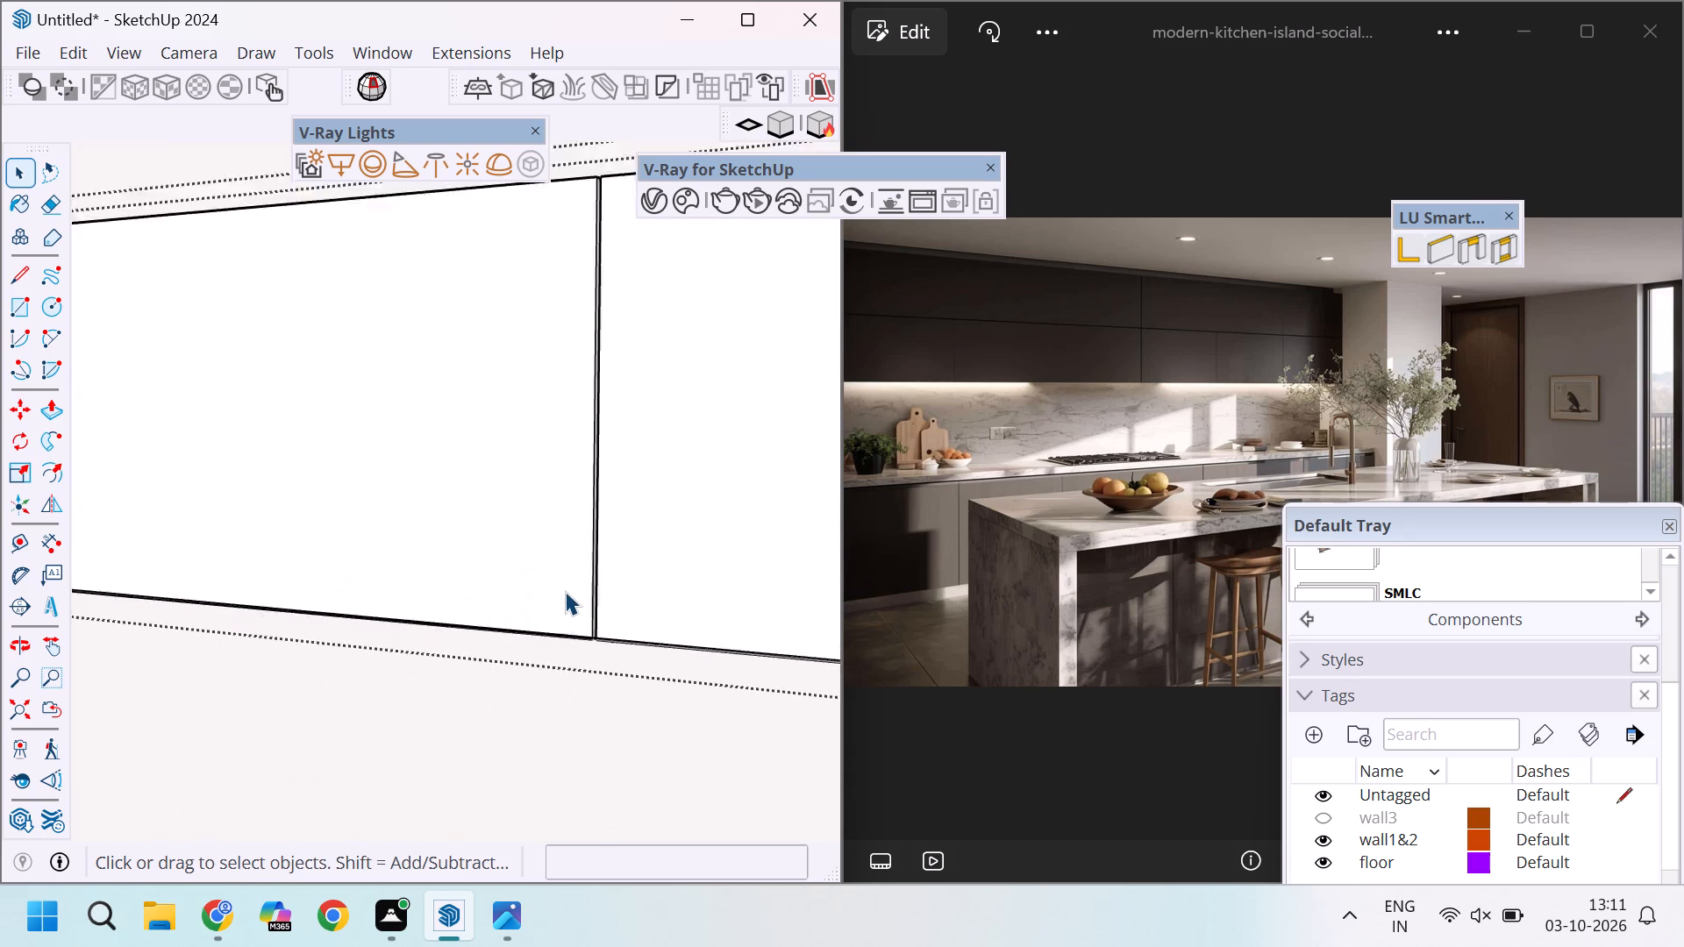
scroll(565, 591, up, 10)
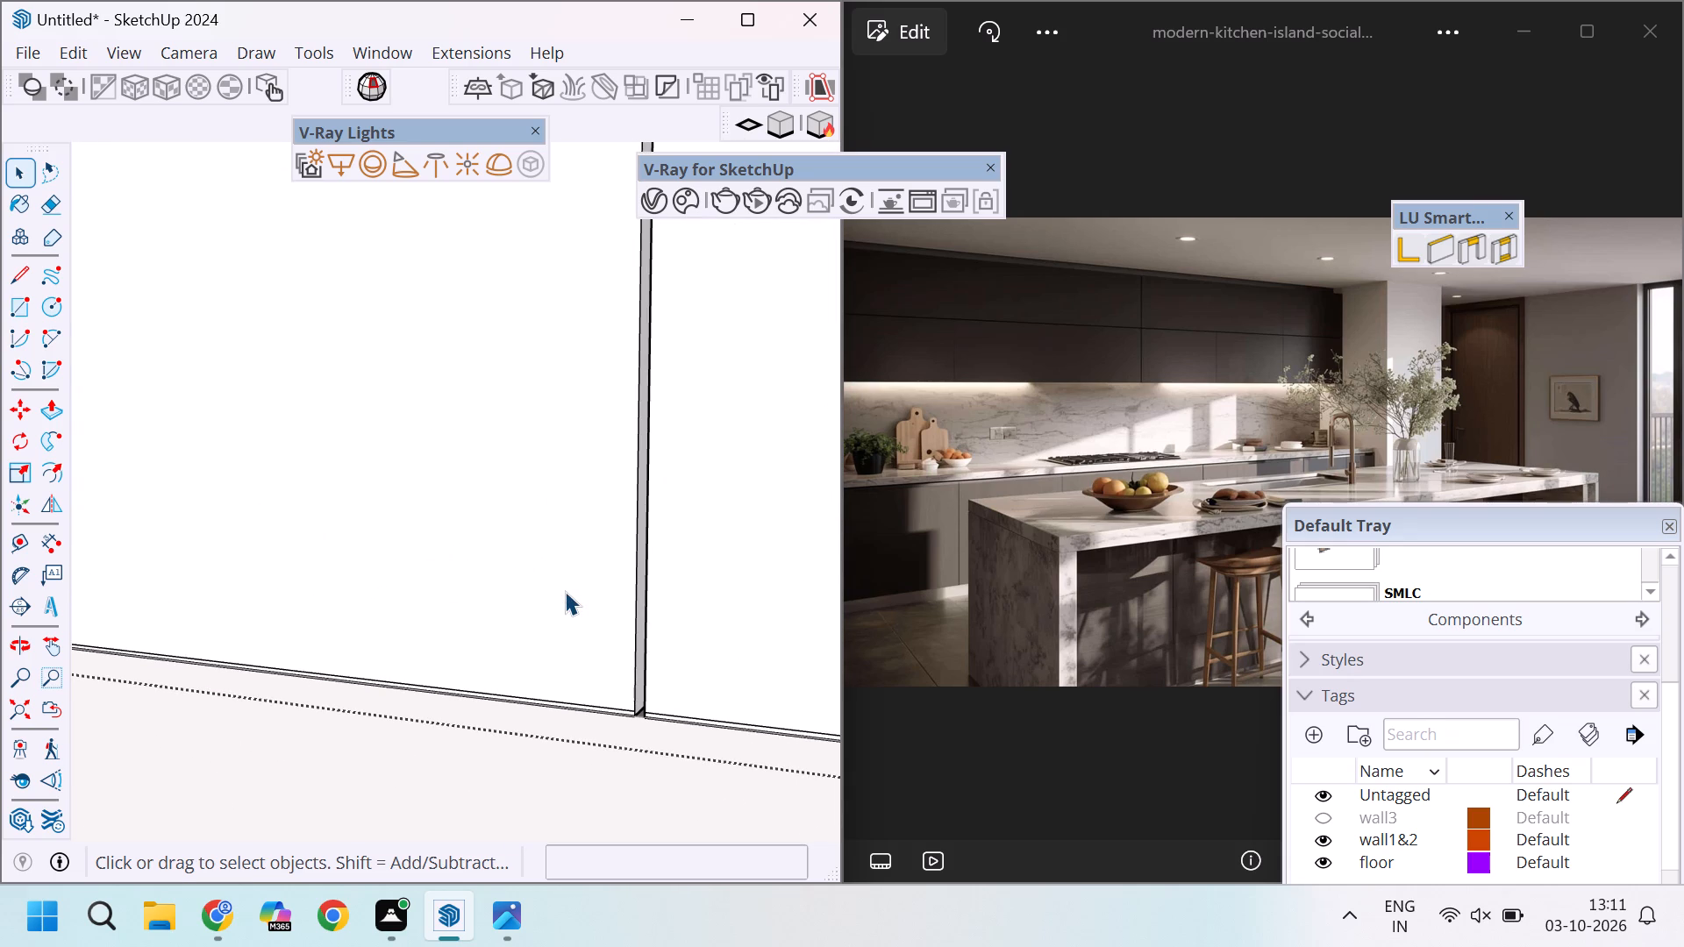
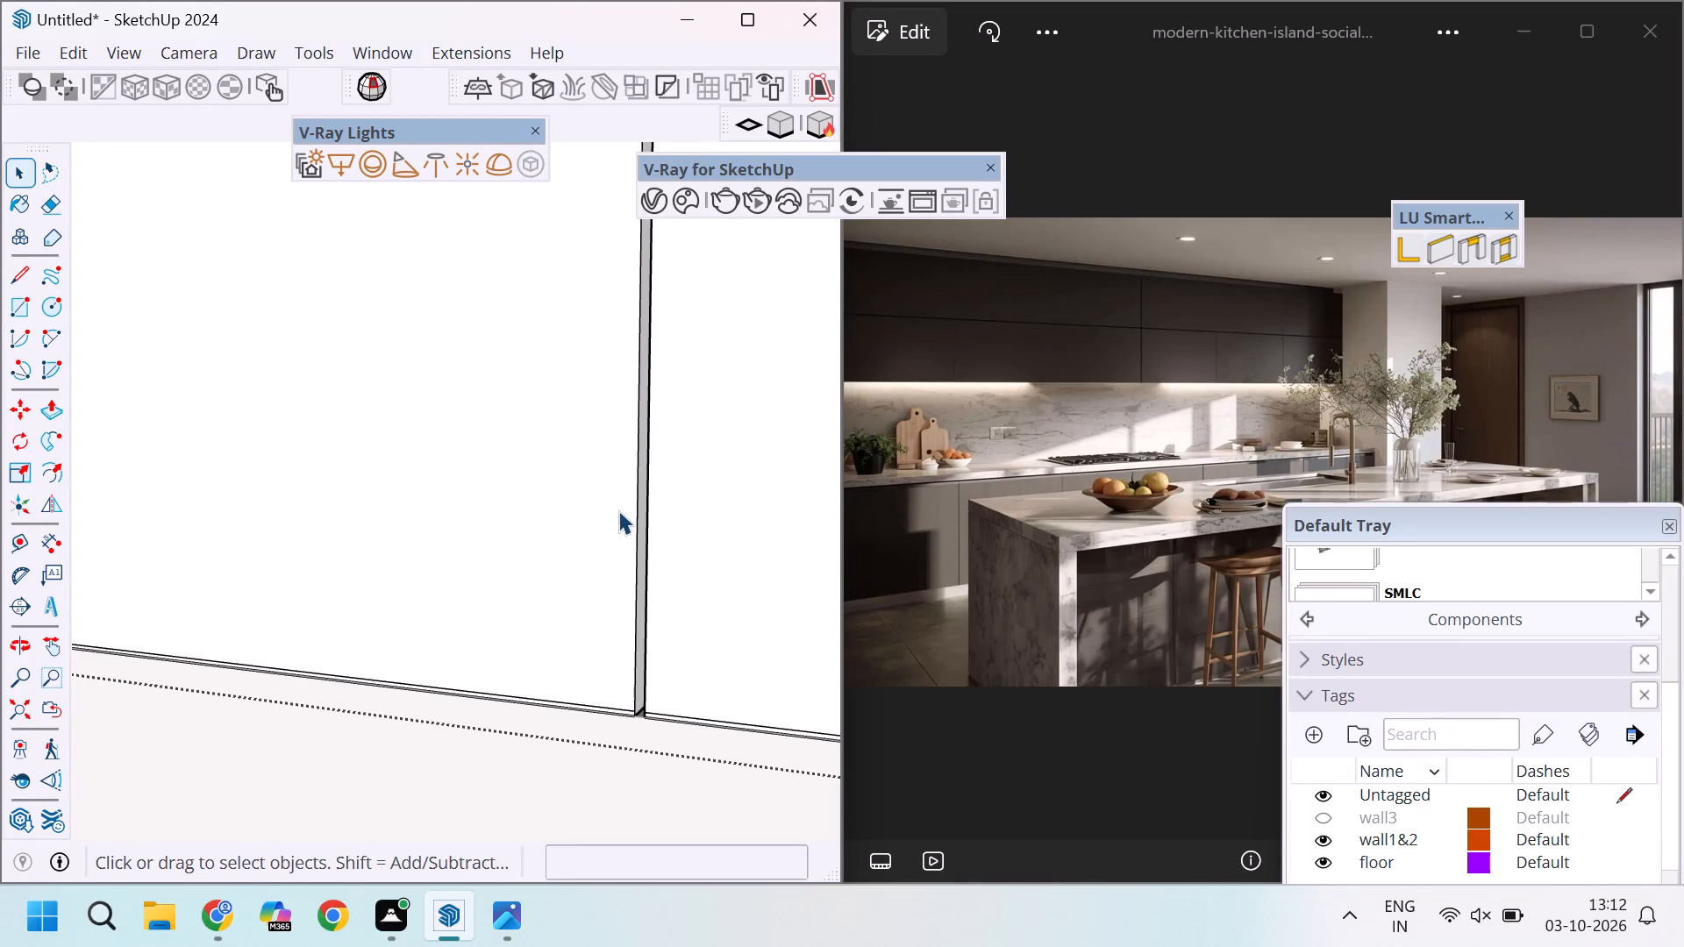
Examine the lower end of the upper wall-cabinet row's vertical groove and the strip lines beside it.
scroll(625, 497, down, 13)
scroll(609, 551, up, 20)
scroll(609, 551, up, 4)
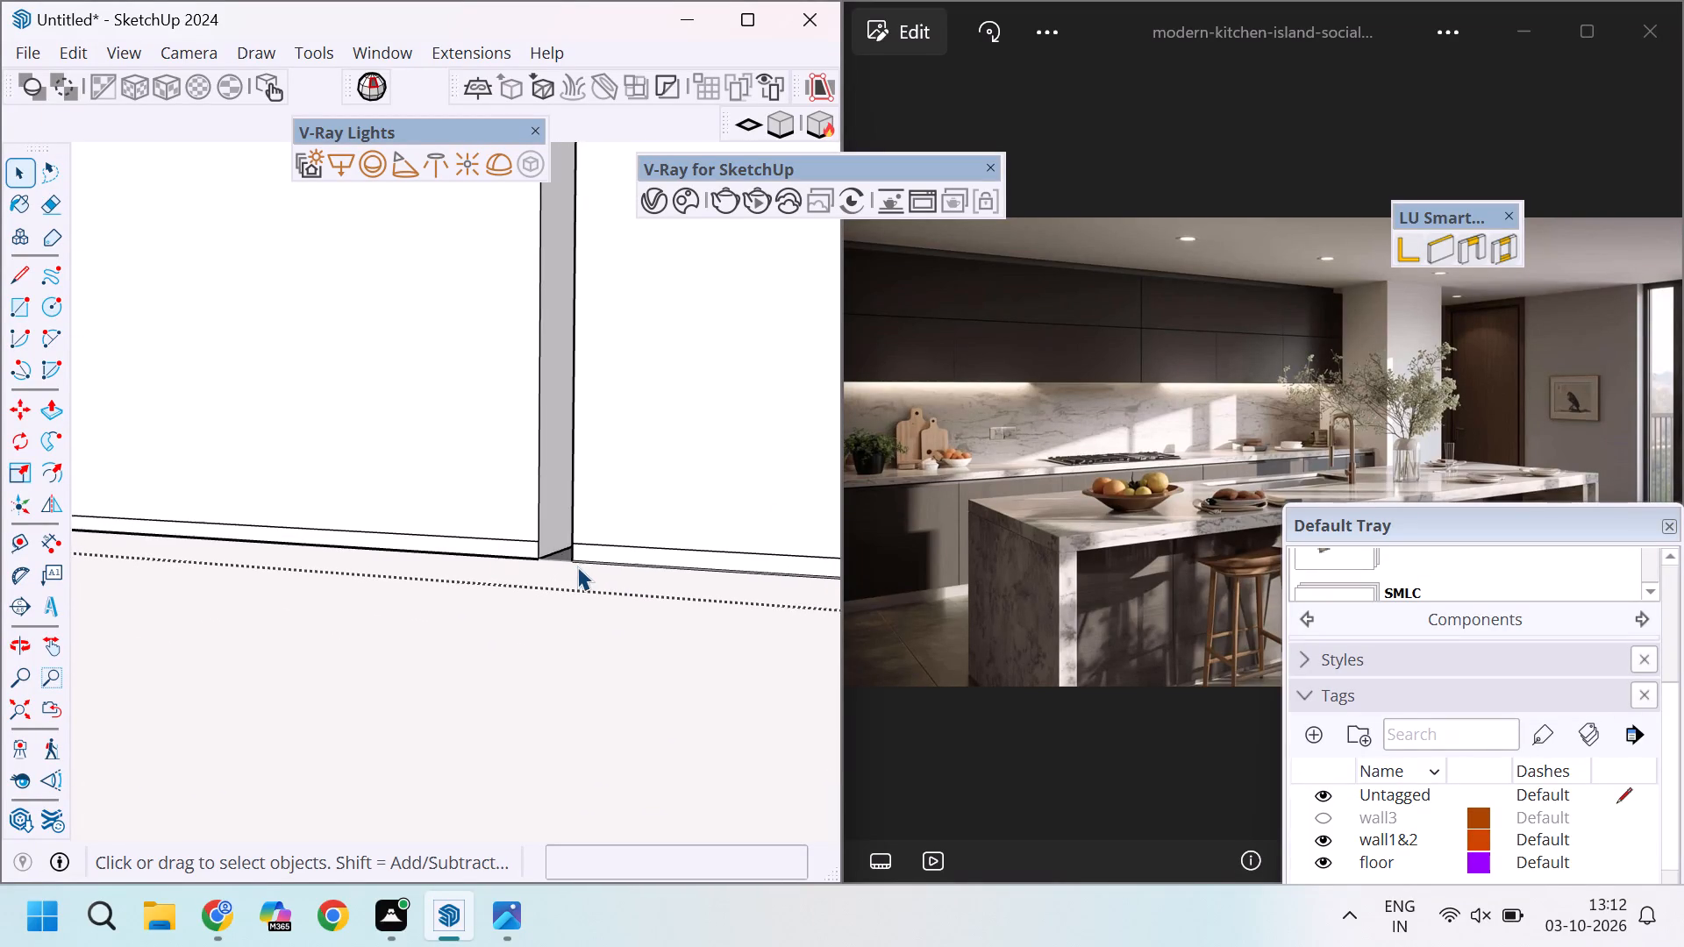
scroll(577, 566, up, 7)
scroll(579, 468, down, 5)
scroll(547, 516, up, 10)
scroll(636, 474, down, 2)
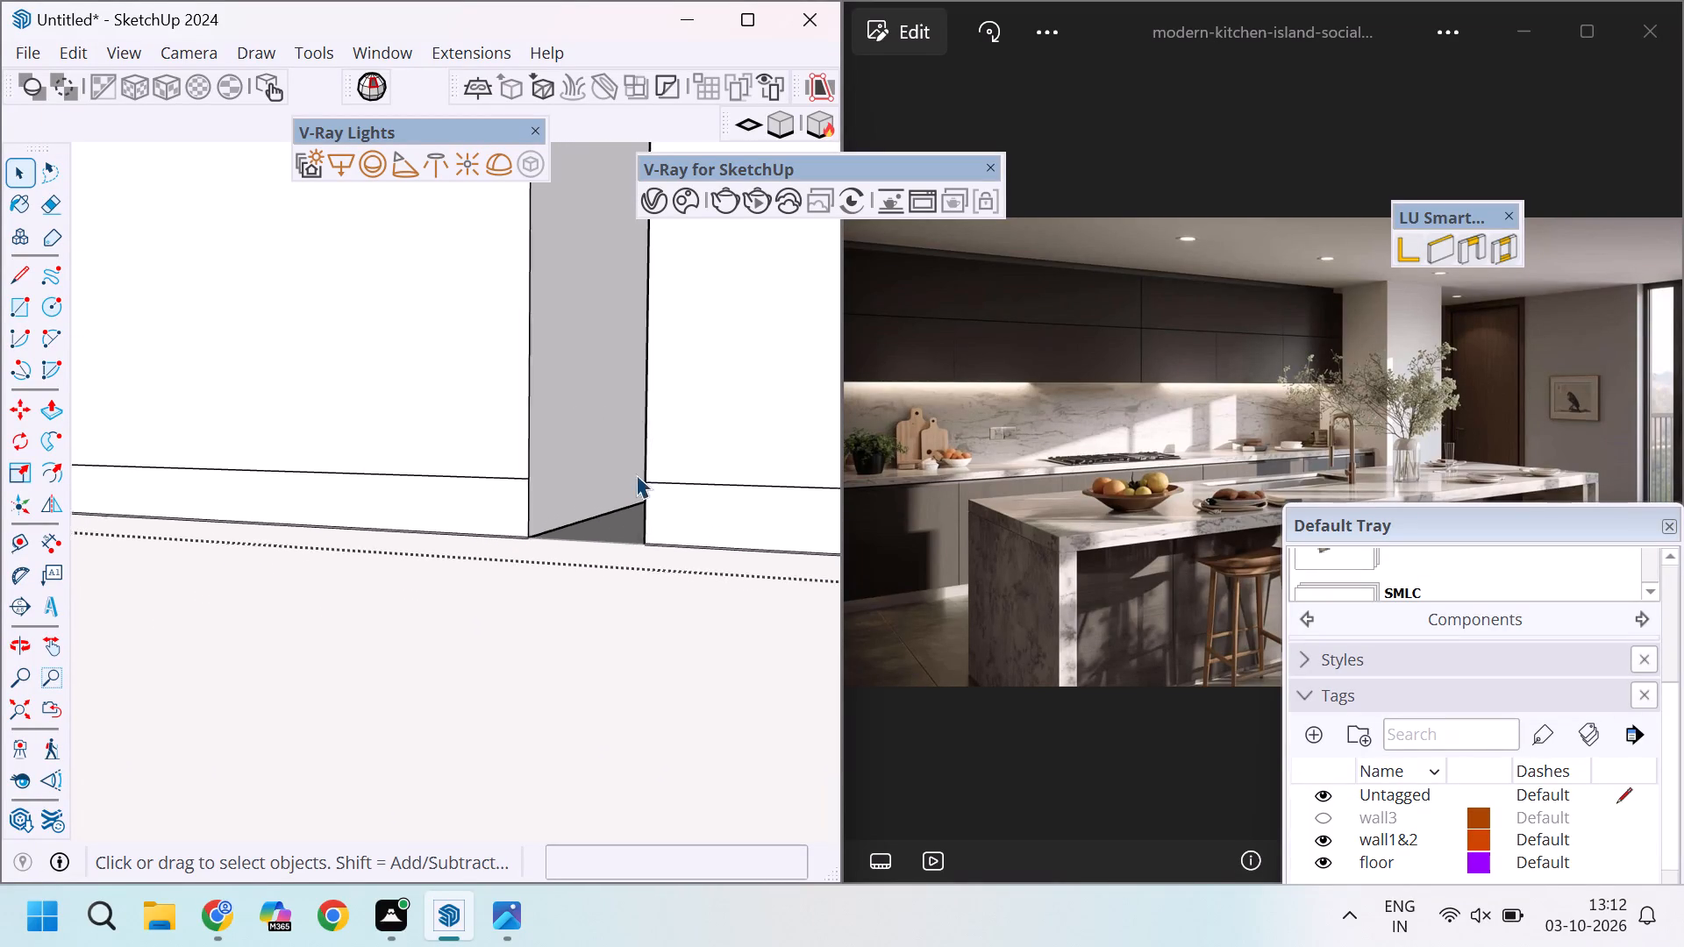
scroll(636, 474, down, 17)
scroll(603, 509, up, 16)
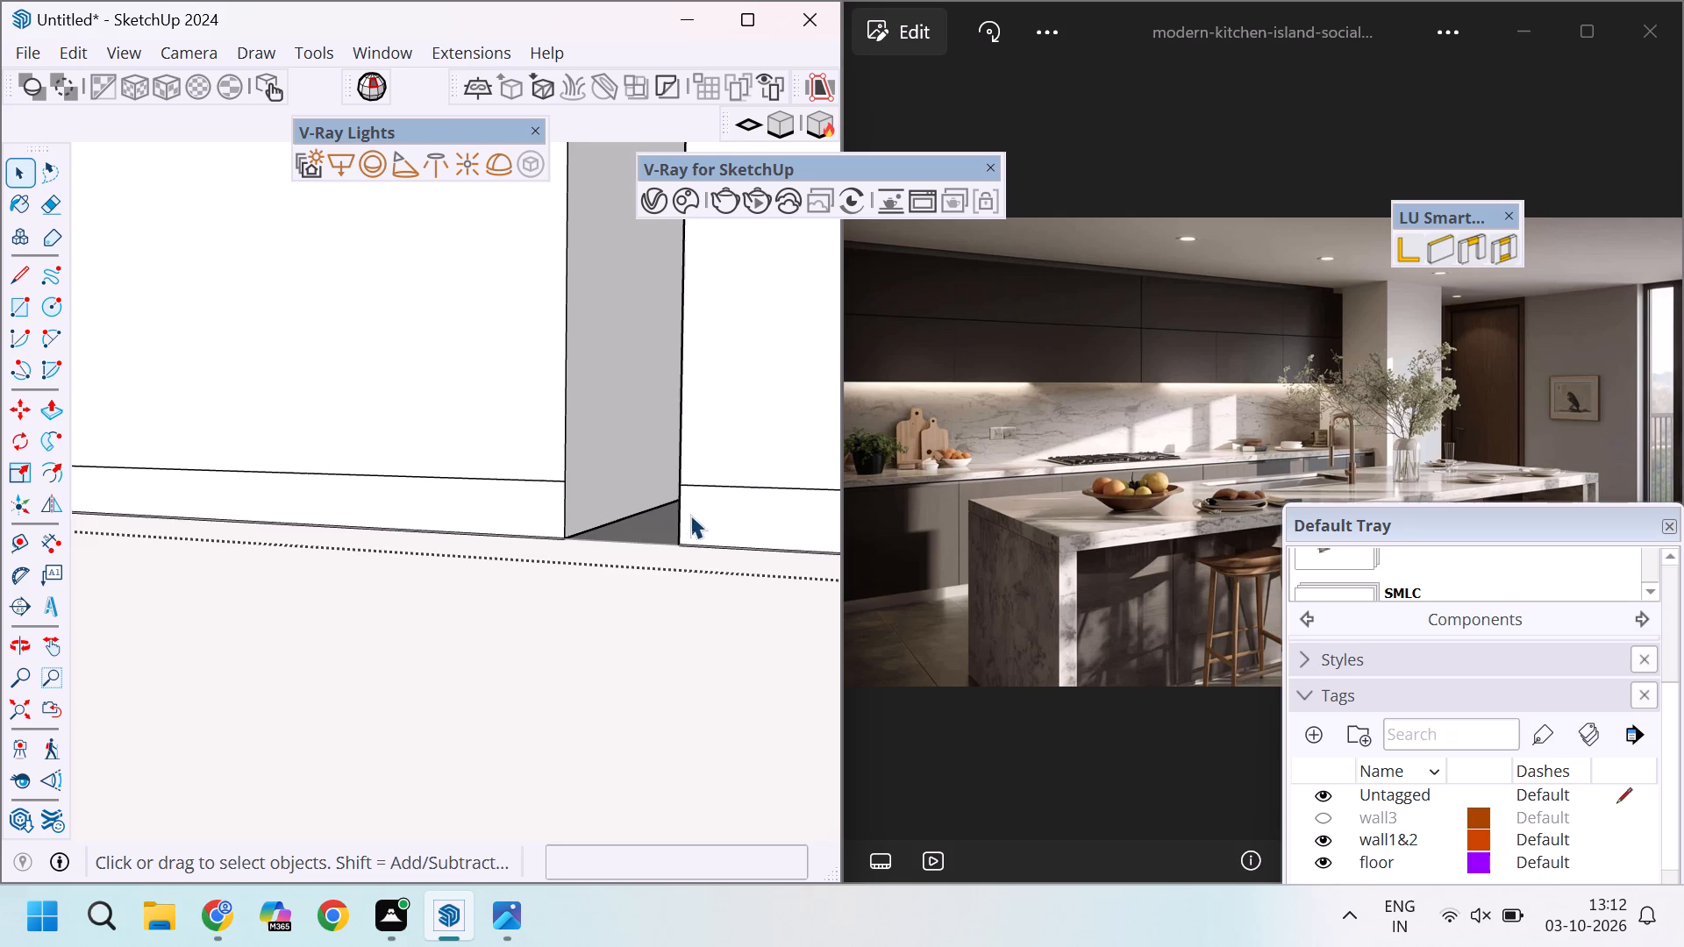
scroll(660, 509, down, 5)
scroll(584, 495, down, 6)
scroll(621, 517, up, 5)
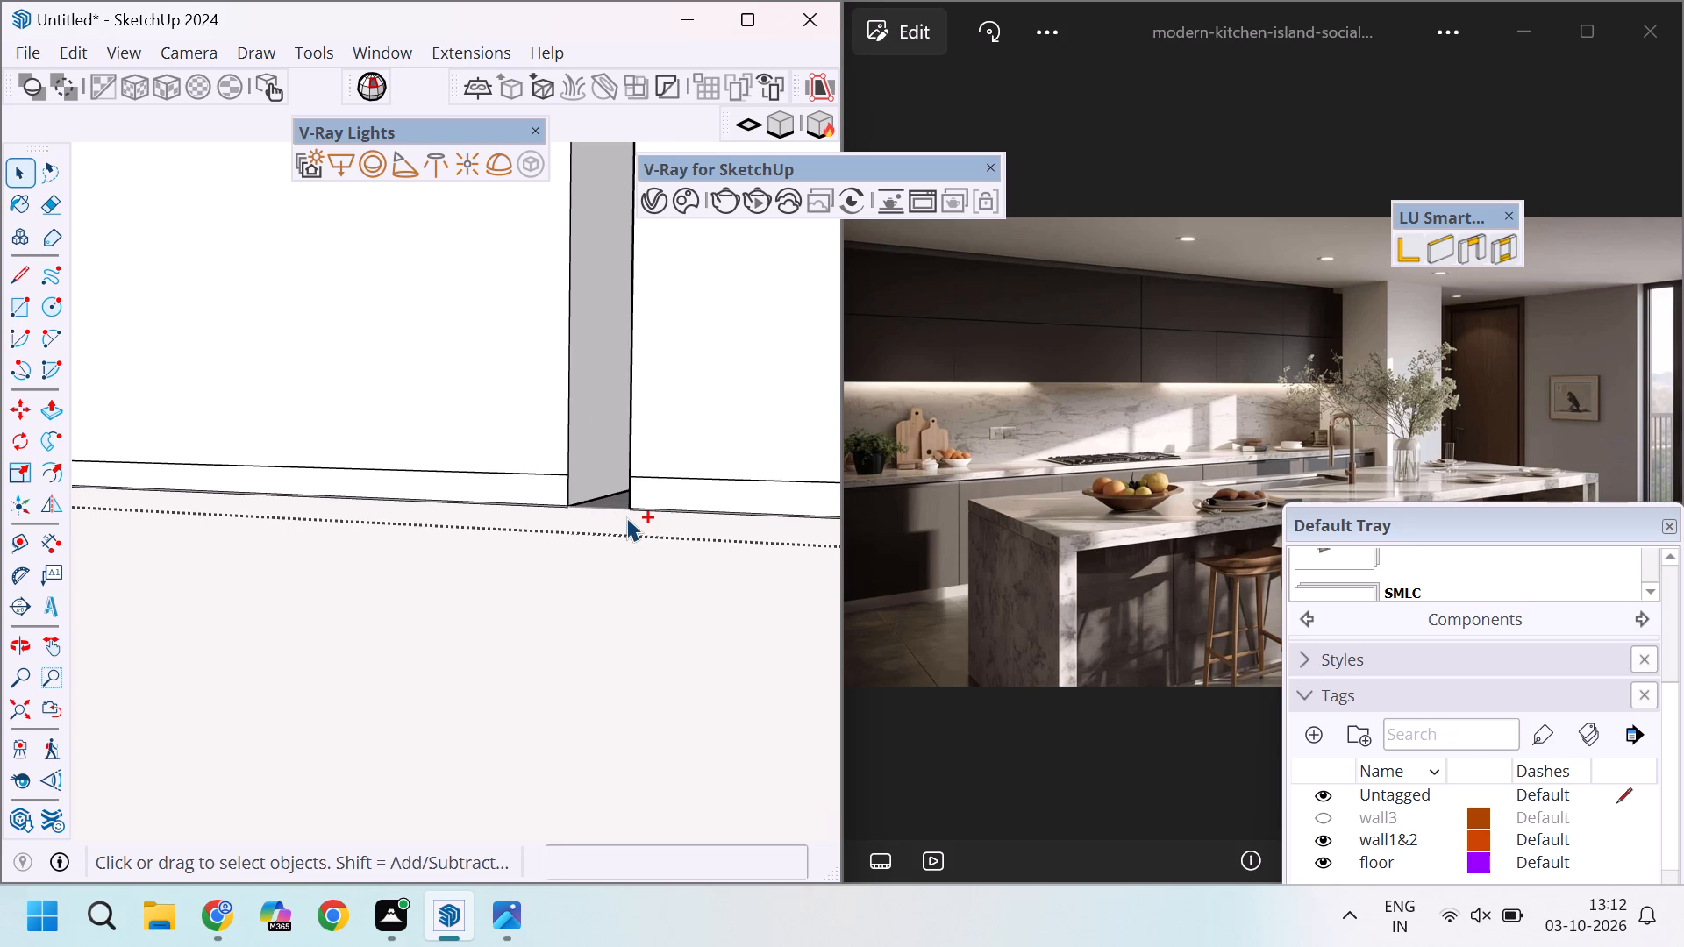
Redo the recesses of the strips along the upper row's bottom edge on both sides of the vertical groove.
key(ctrl+y)
key(ctrl+y)
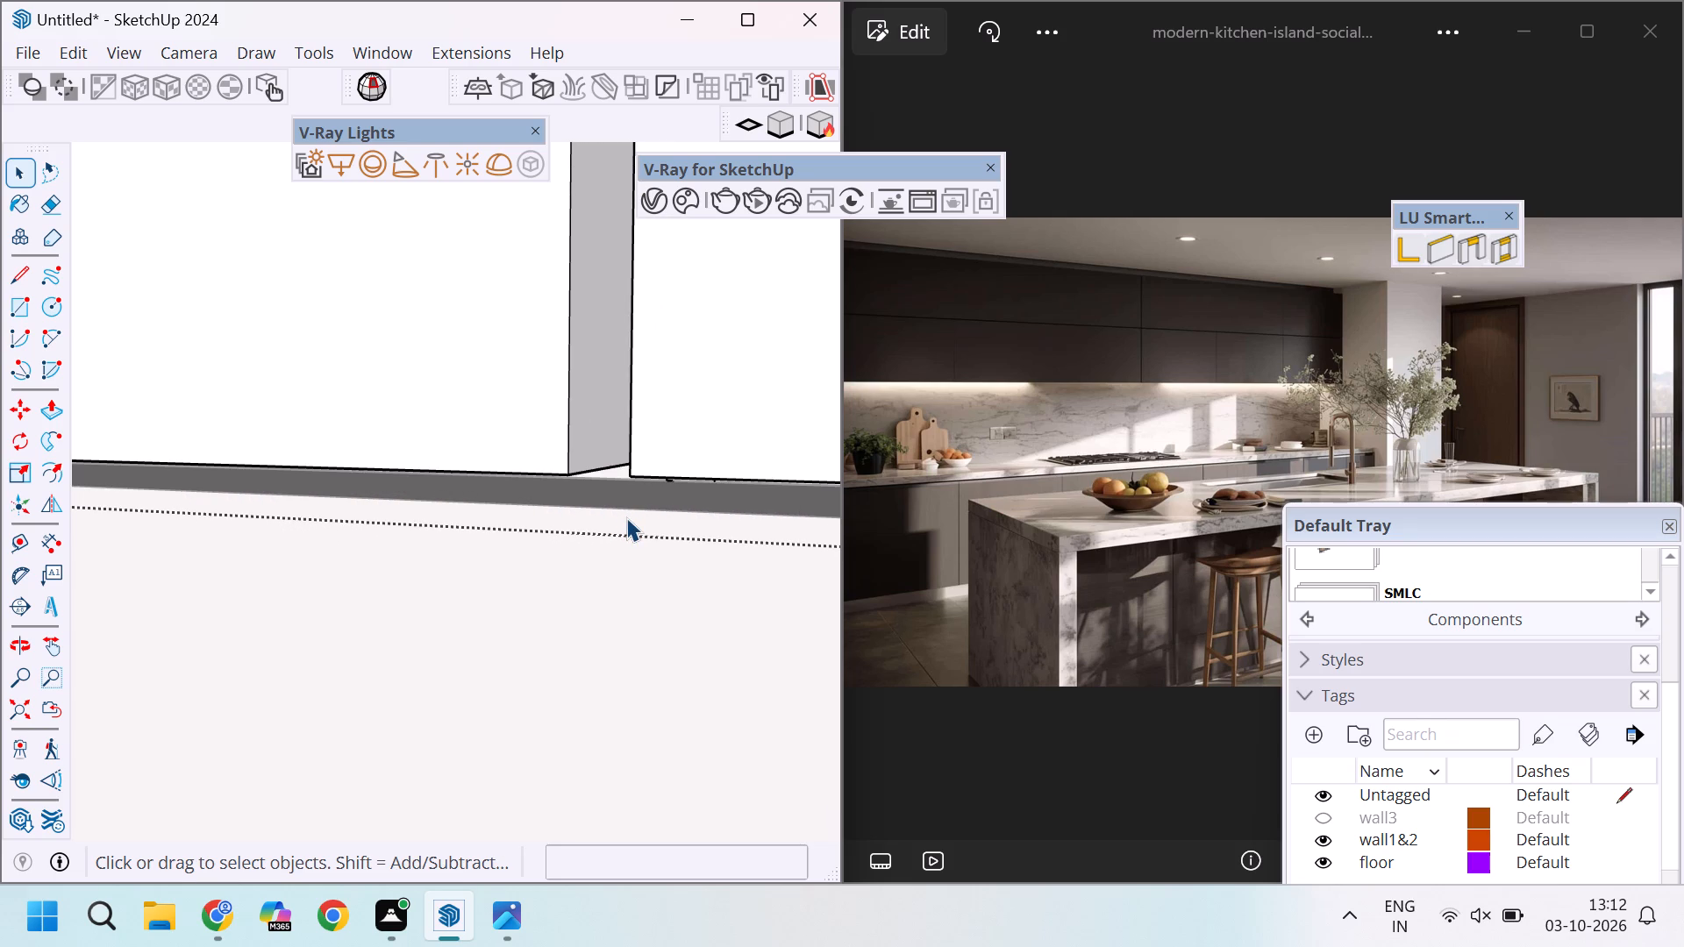
scroll(489, 308, down, 12)
scroll(565, 382, up, 5)
scroll(582, 396, down, 5)
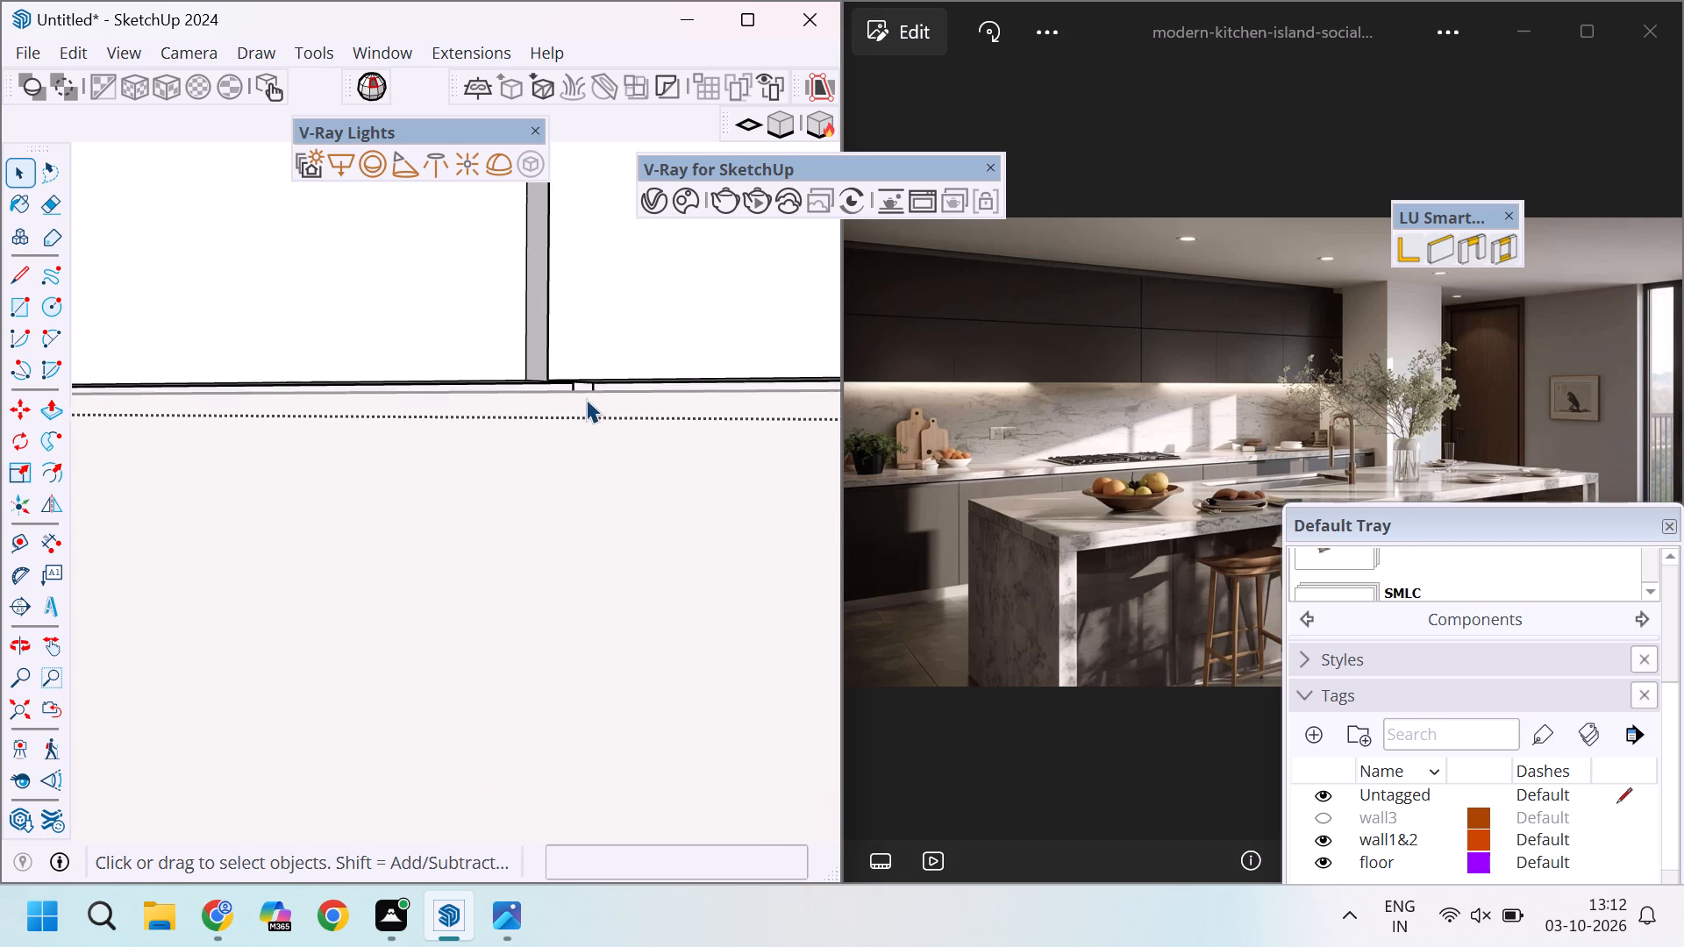
Redo the 2 mm copy of the top edge on the lower wall cabinet's front.
key(ctrl+y)
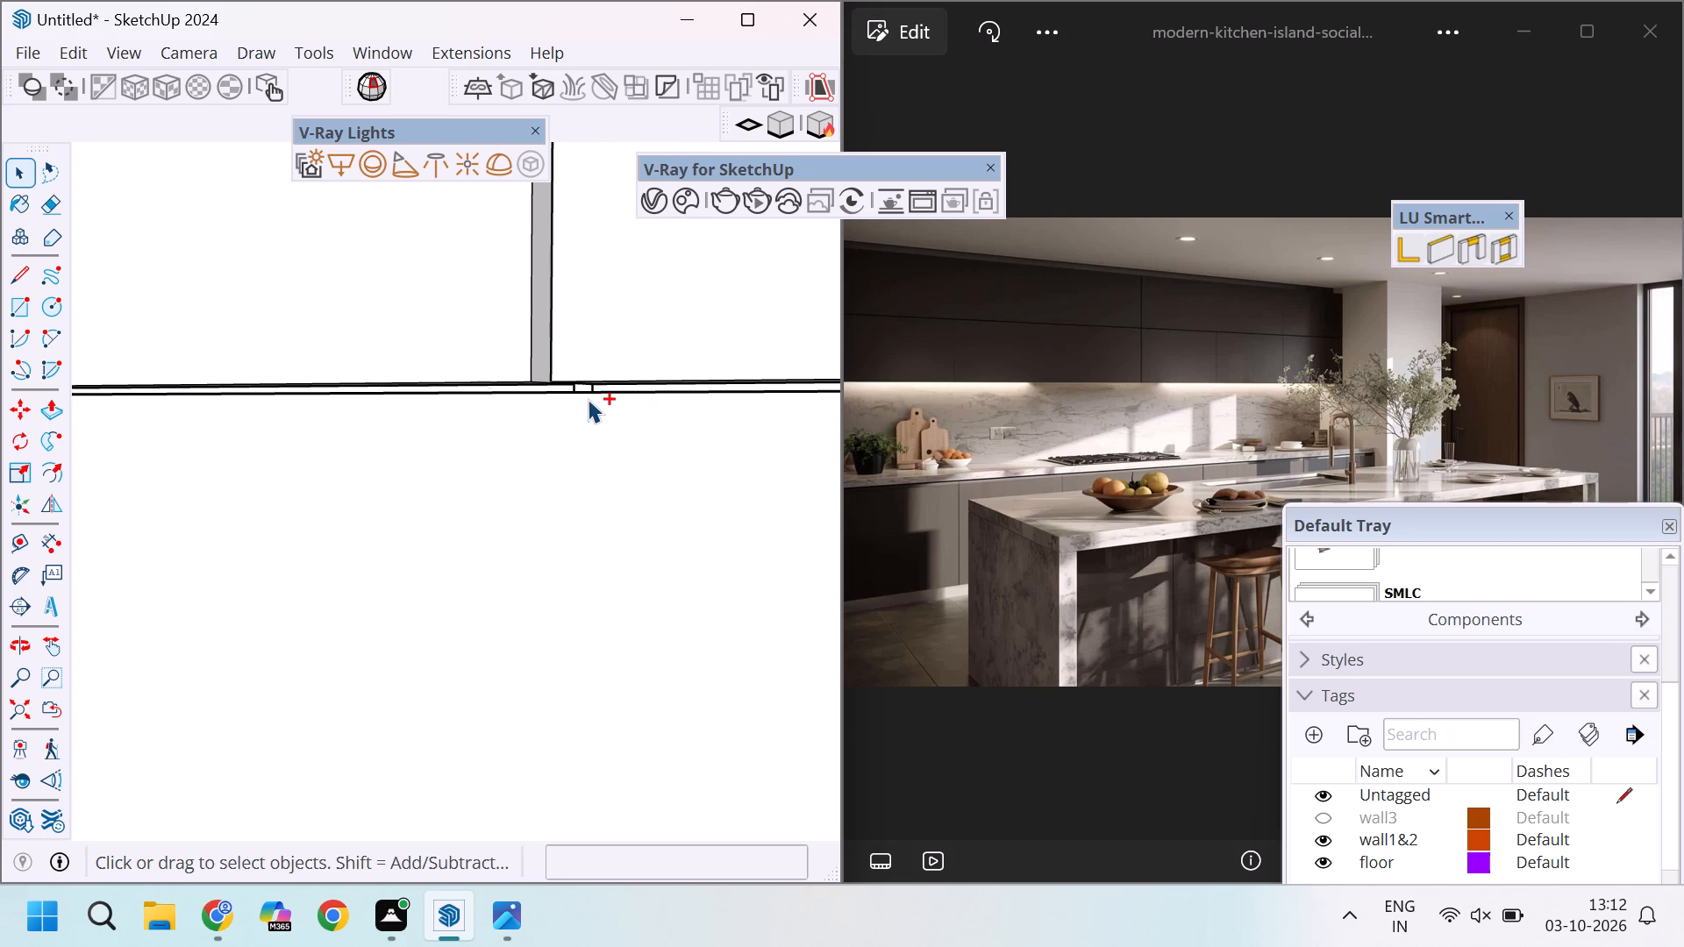
key(ctrl+y)
key(ctrl+y)
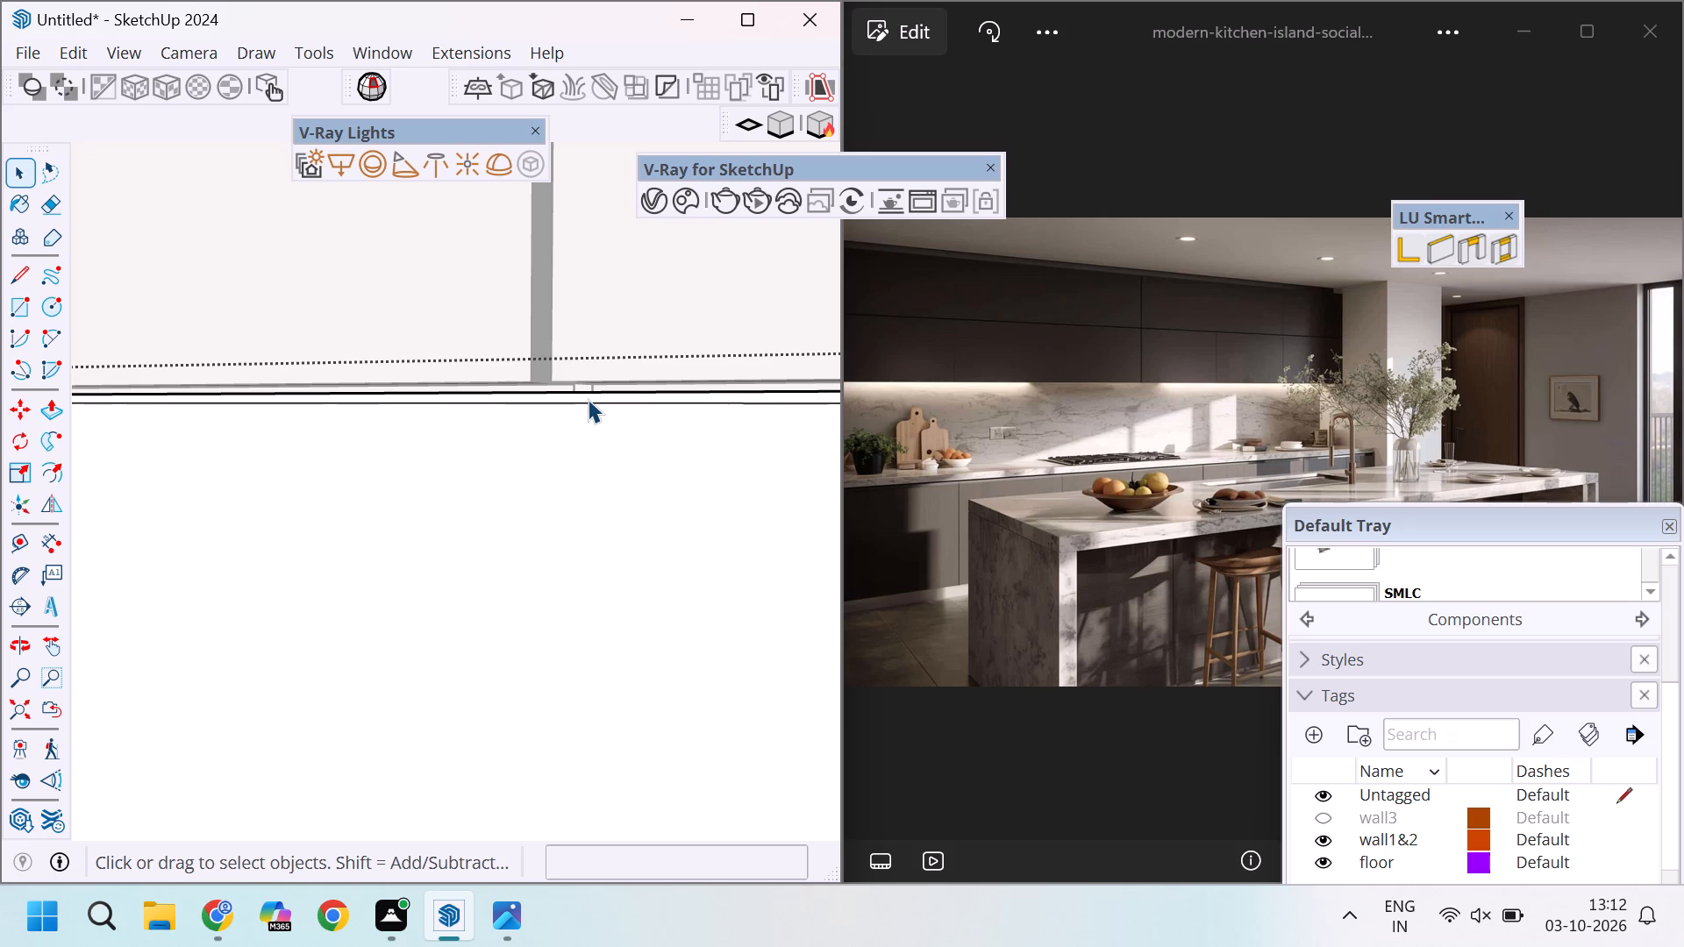
Push the strip along the lower wall cabinet's top edge 1" inward, level with the upper row's recessed strip, and leave the cabinet group.
scroll(546, 374, down, 3)
scroll(550, 398, up, 3)
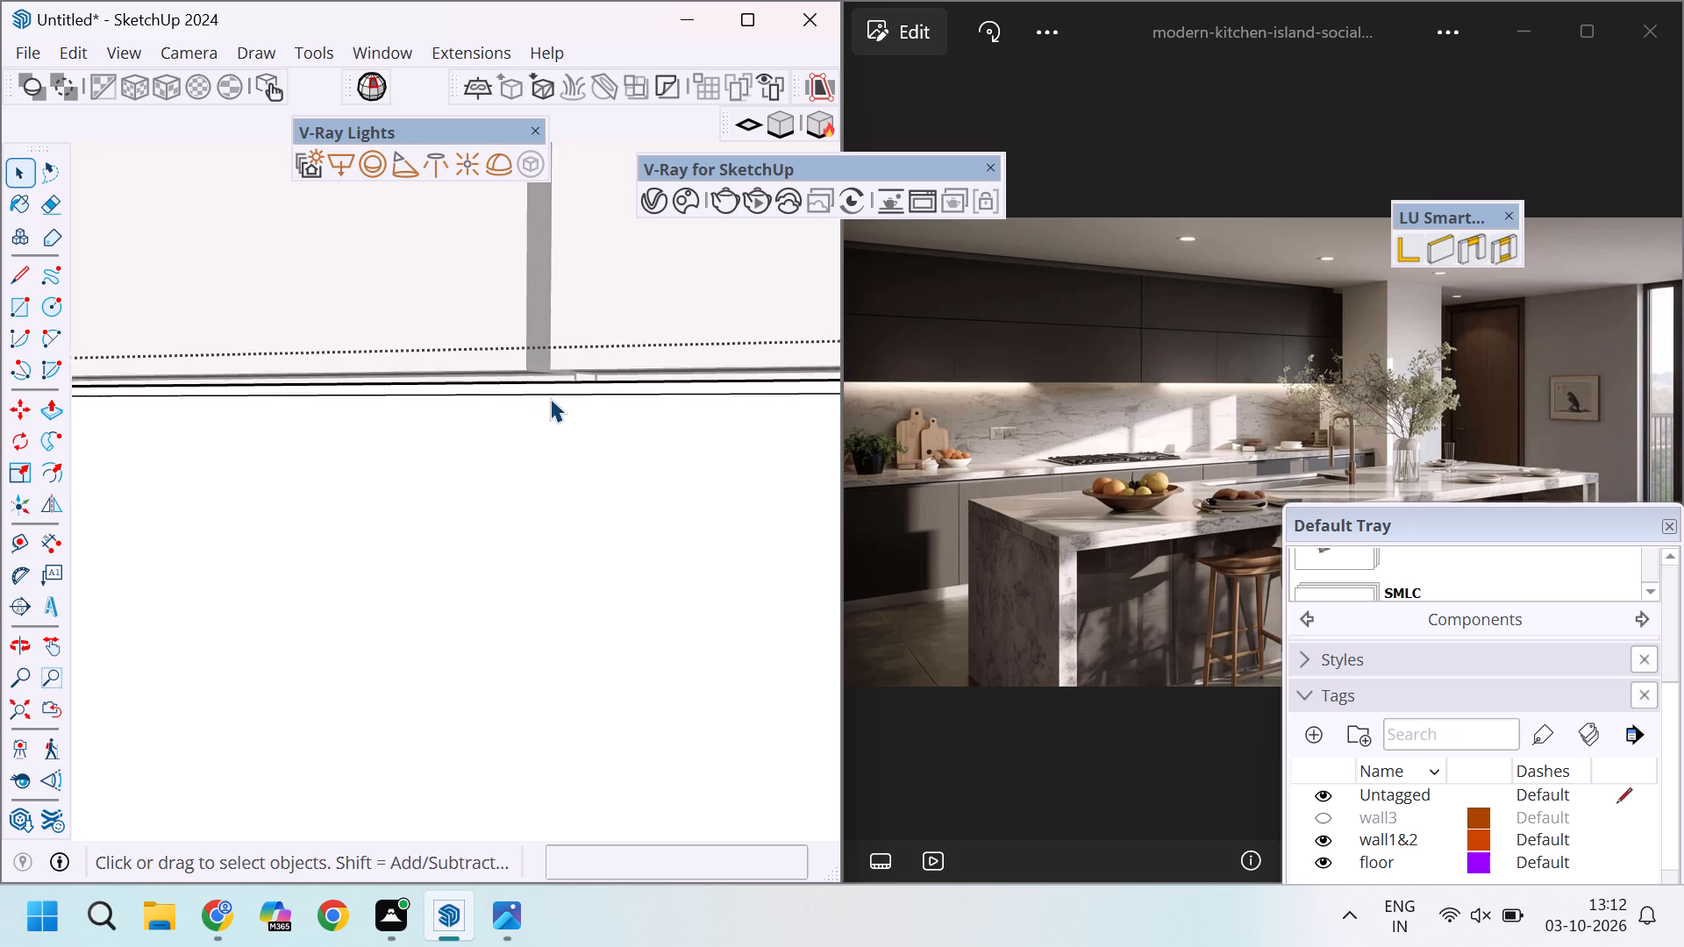
scroll(550, 398, up, 14)
key(p)
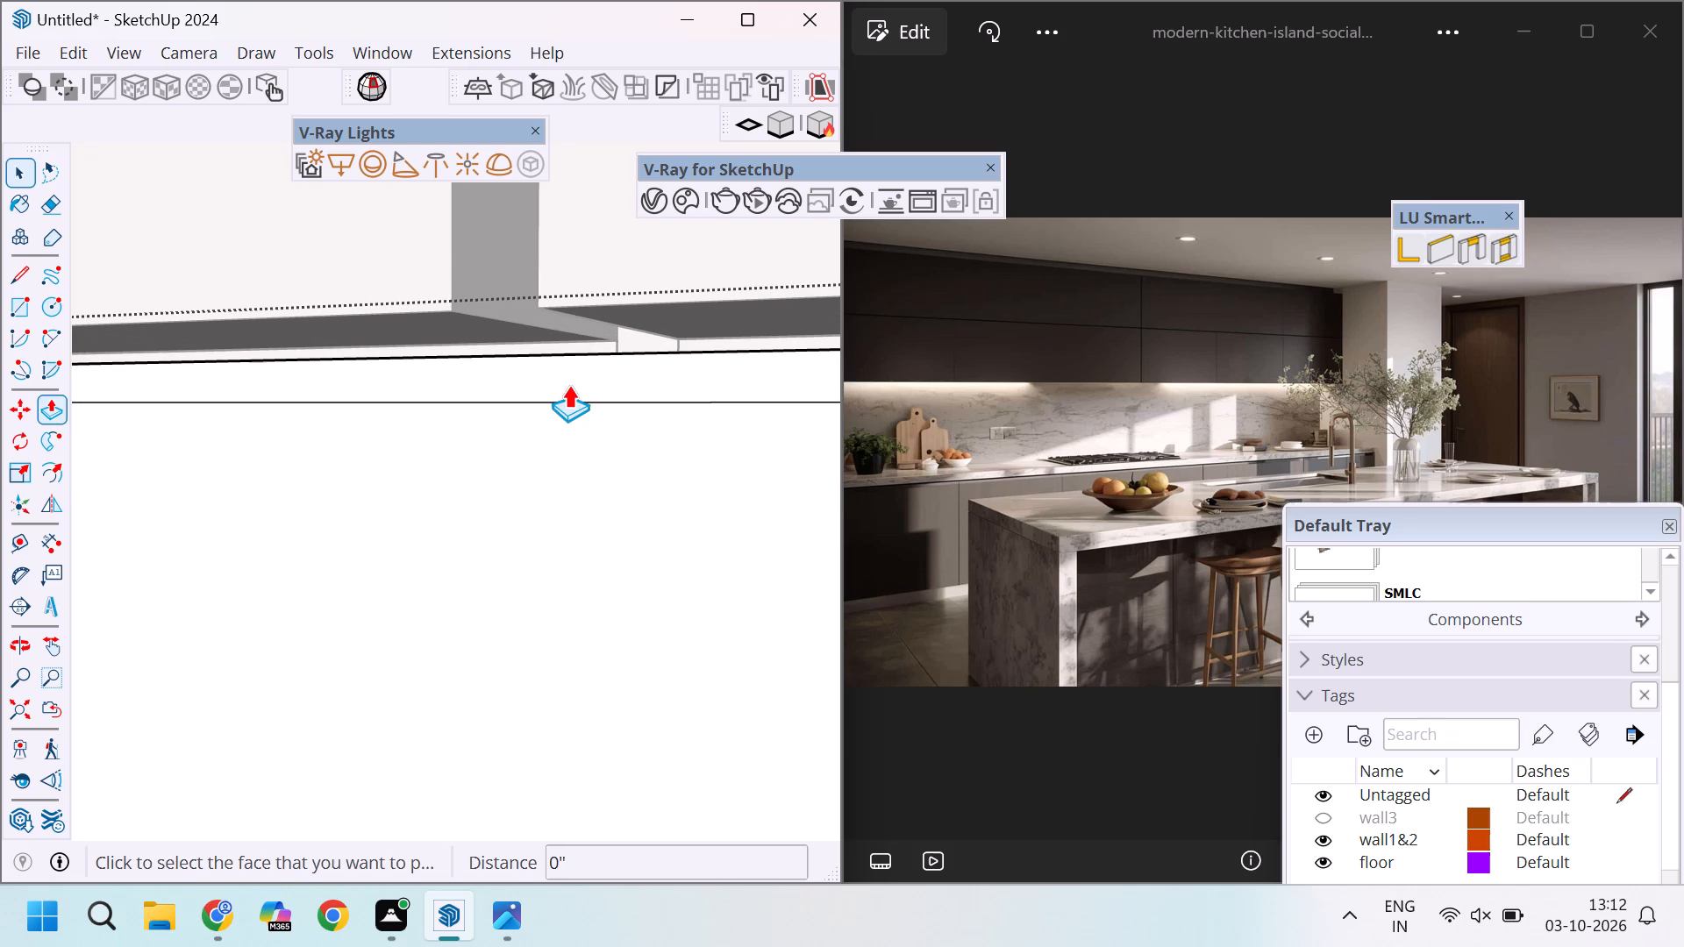
click(566, 370)
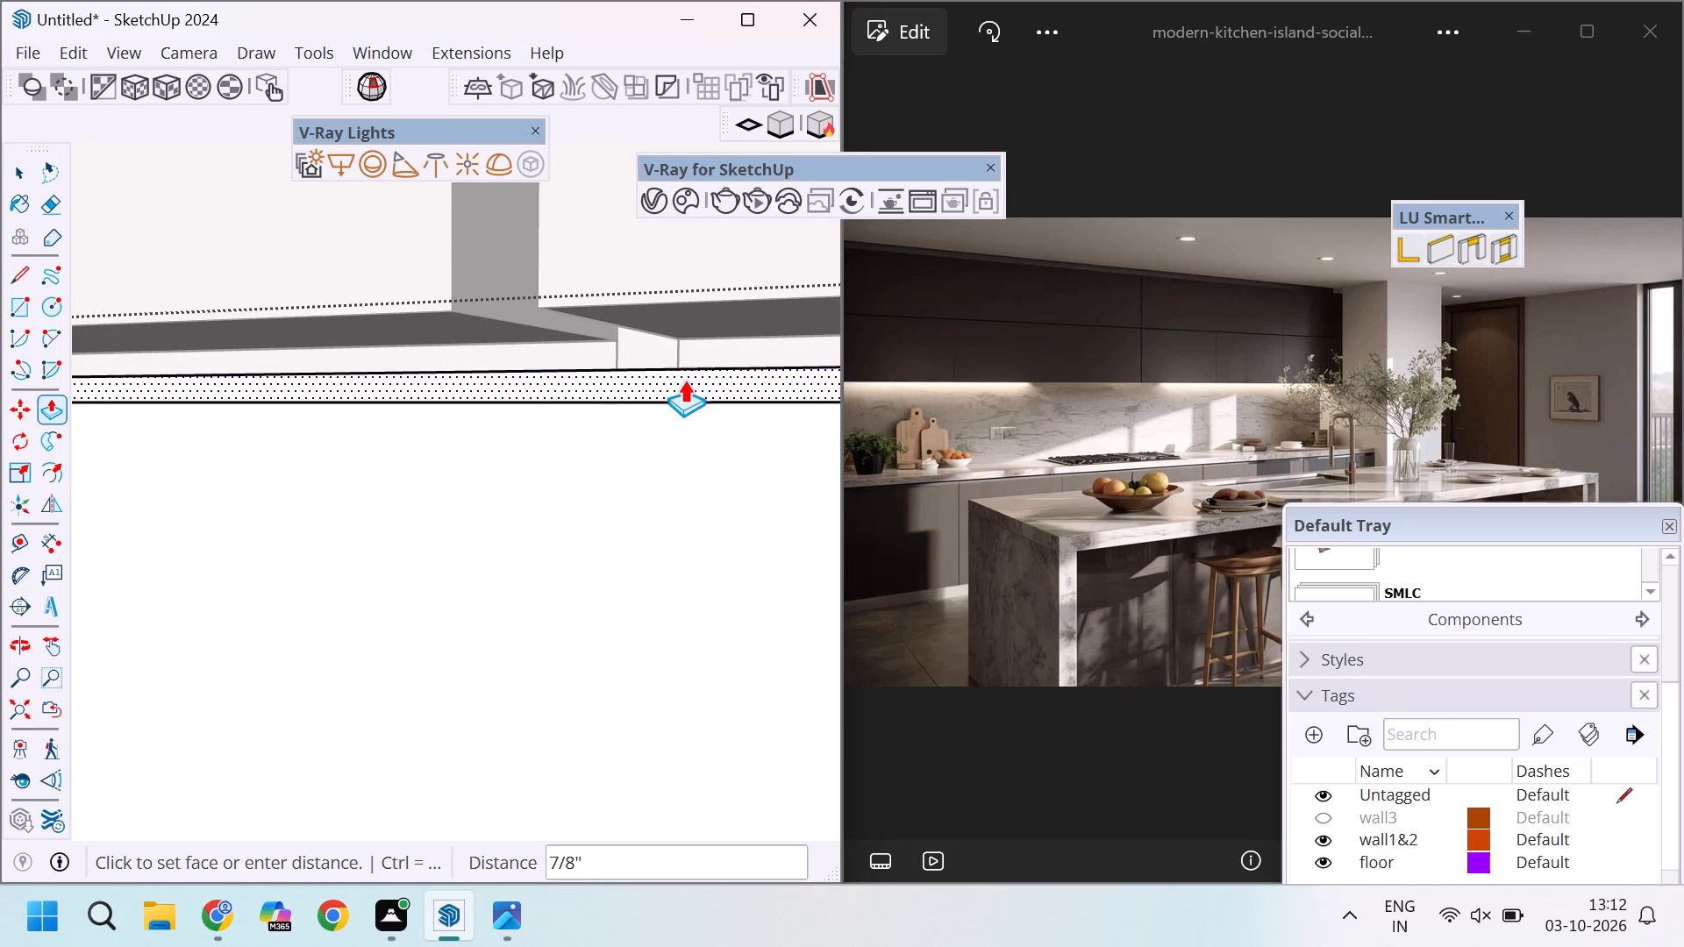
scroll(684, 380, down, 12)
scroll(645, 360, up, 5)
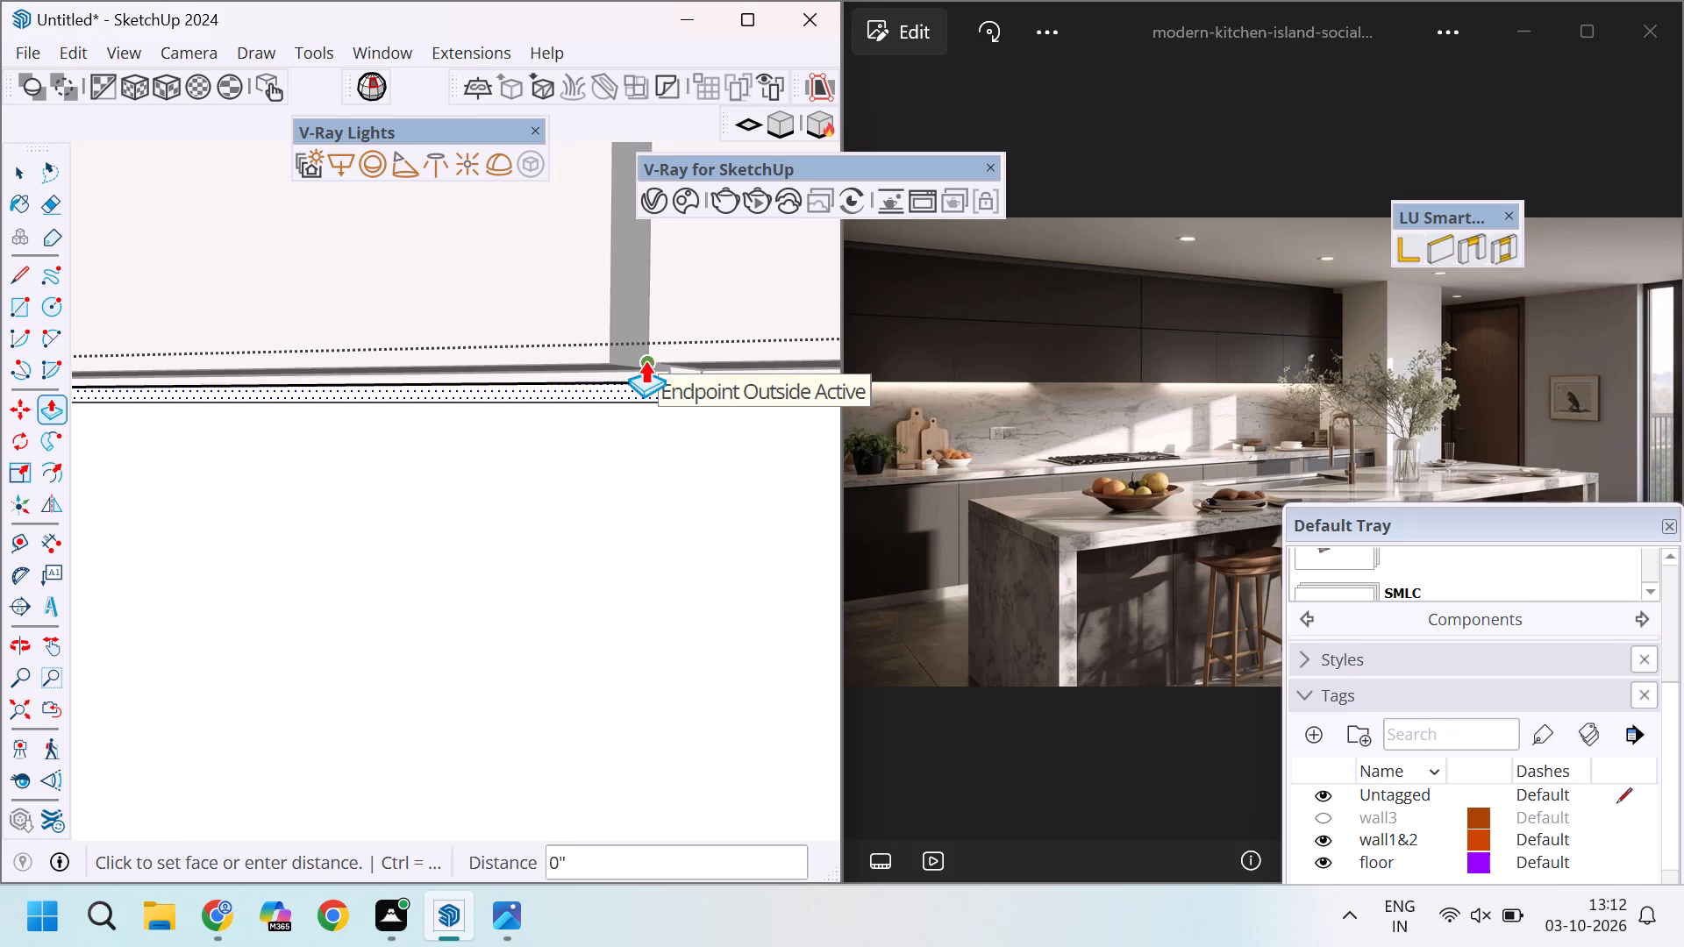
scroll(645, 360, up, 16)
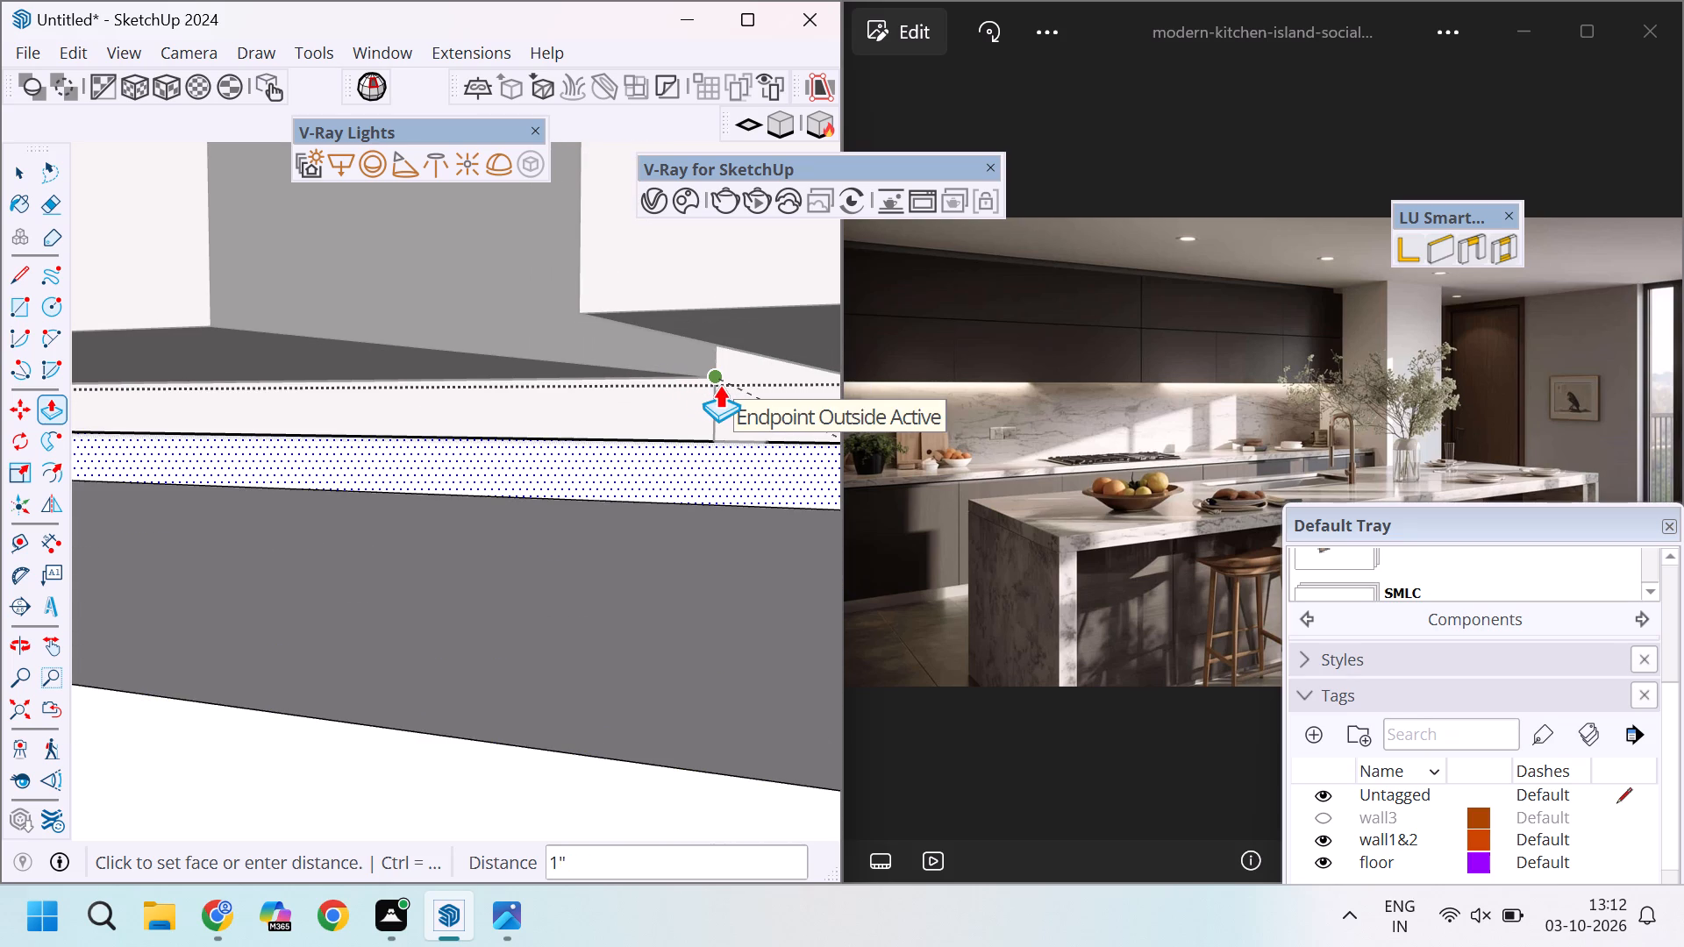
click(719, 385)
scroll(635, 390, down, 20)
scroll(636, 414, down, 4)
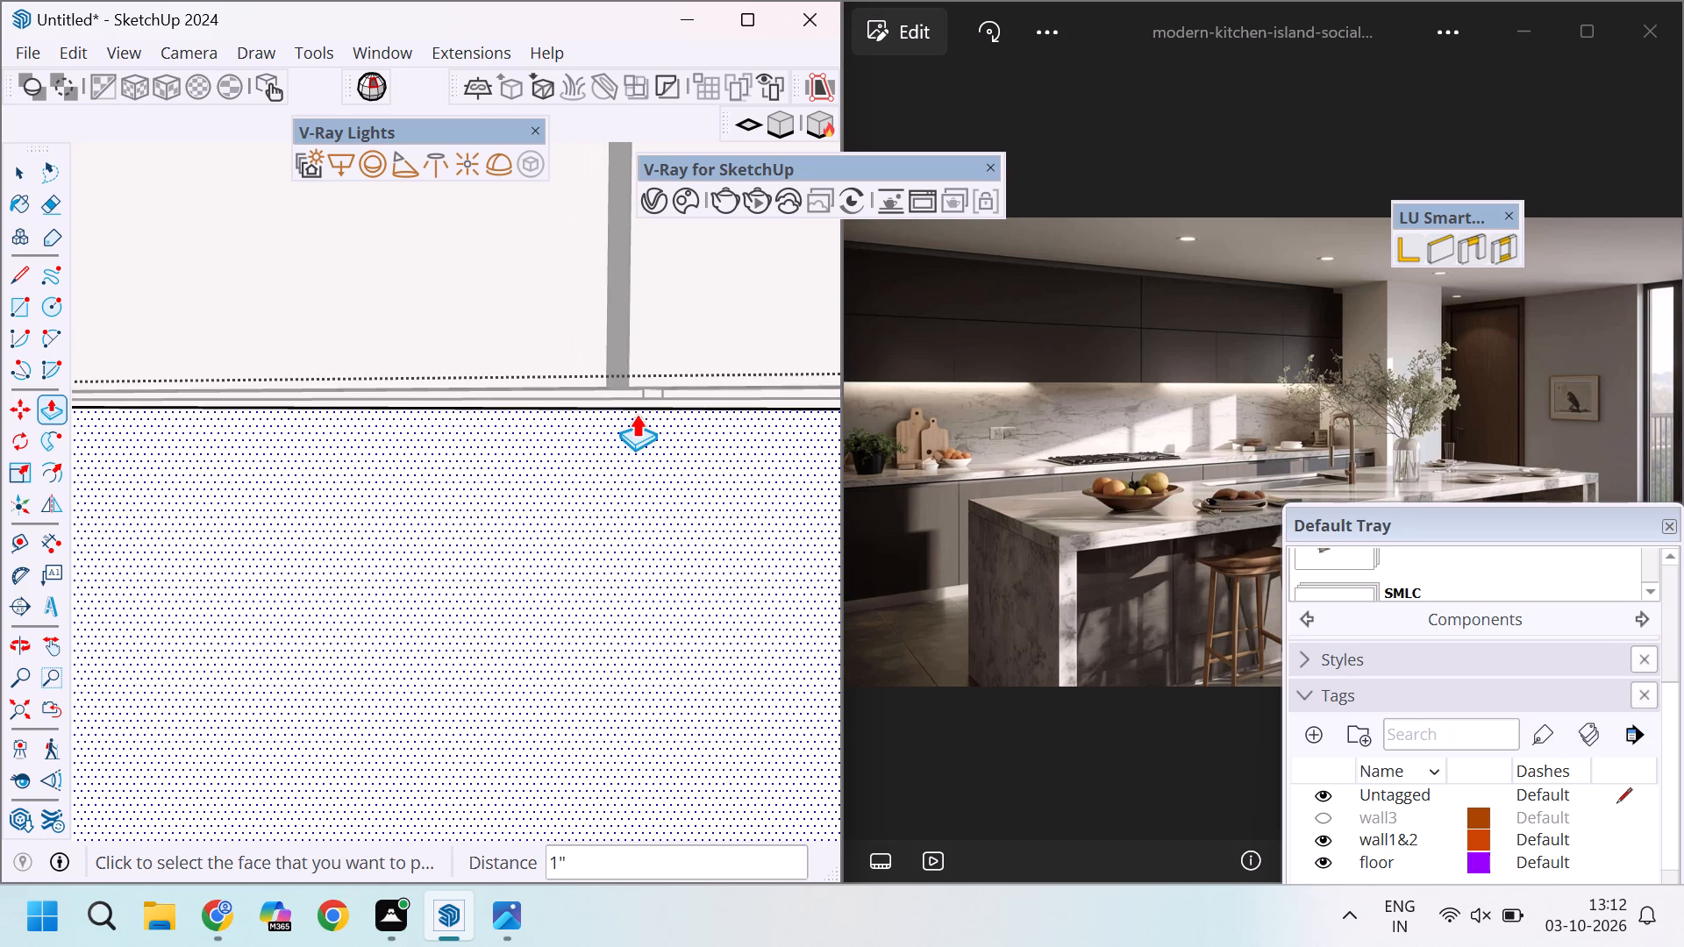
scroll(636, 414, down, 2)
key(space)
scroll(637, 414, down, 20)
scroll(637, 414, down, 11)
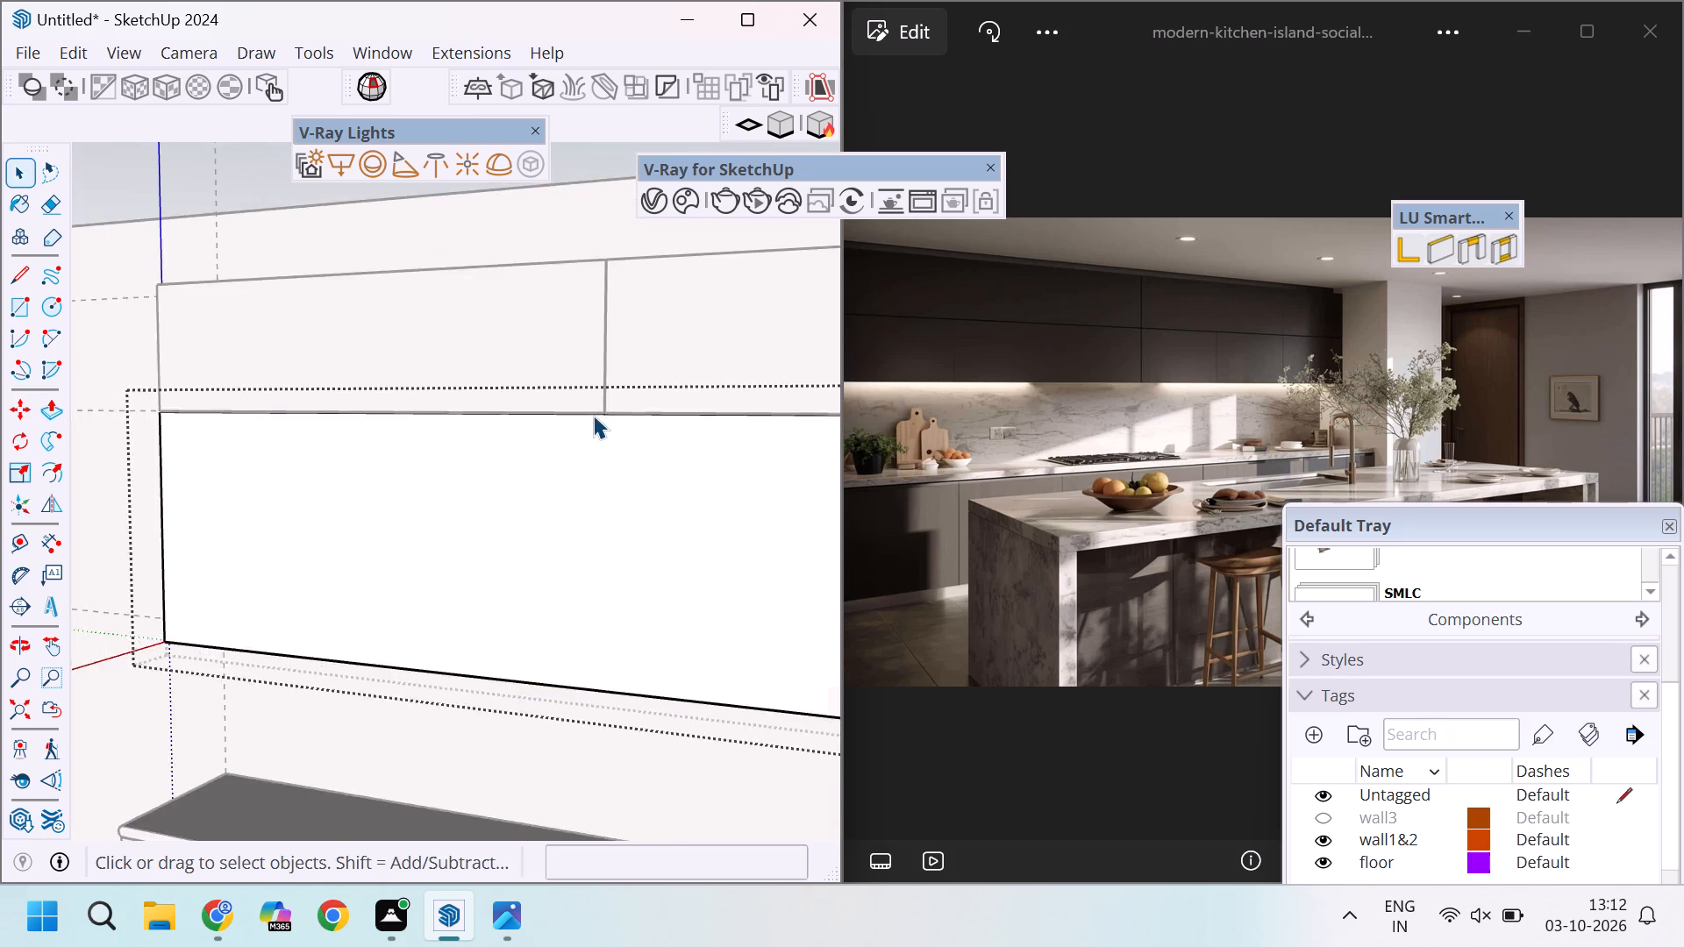
scroll(593, 415, down, 9)
click(318, 285)
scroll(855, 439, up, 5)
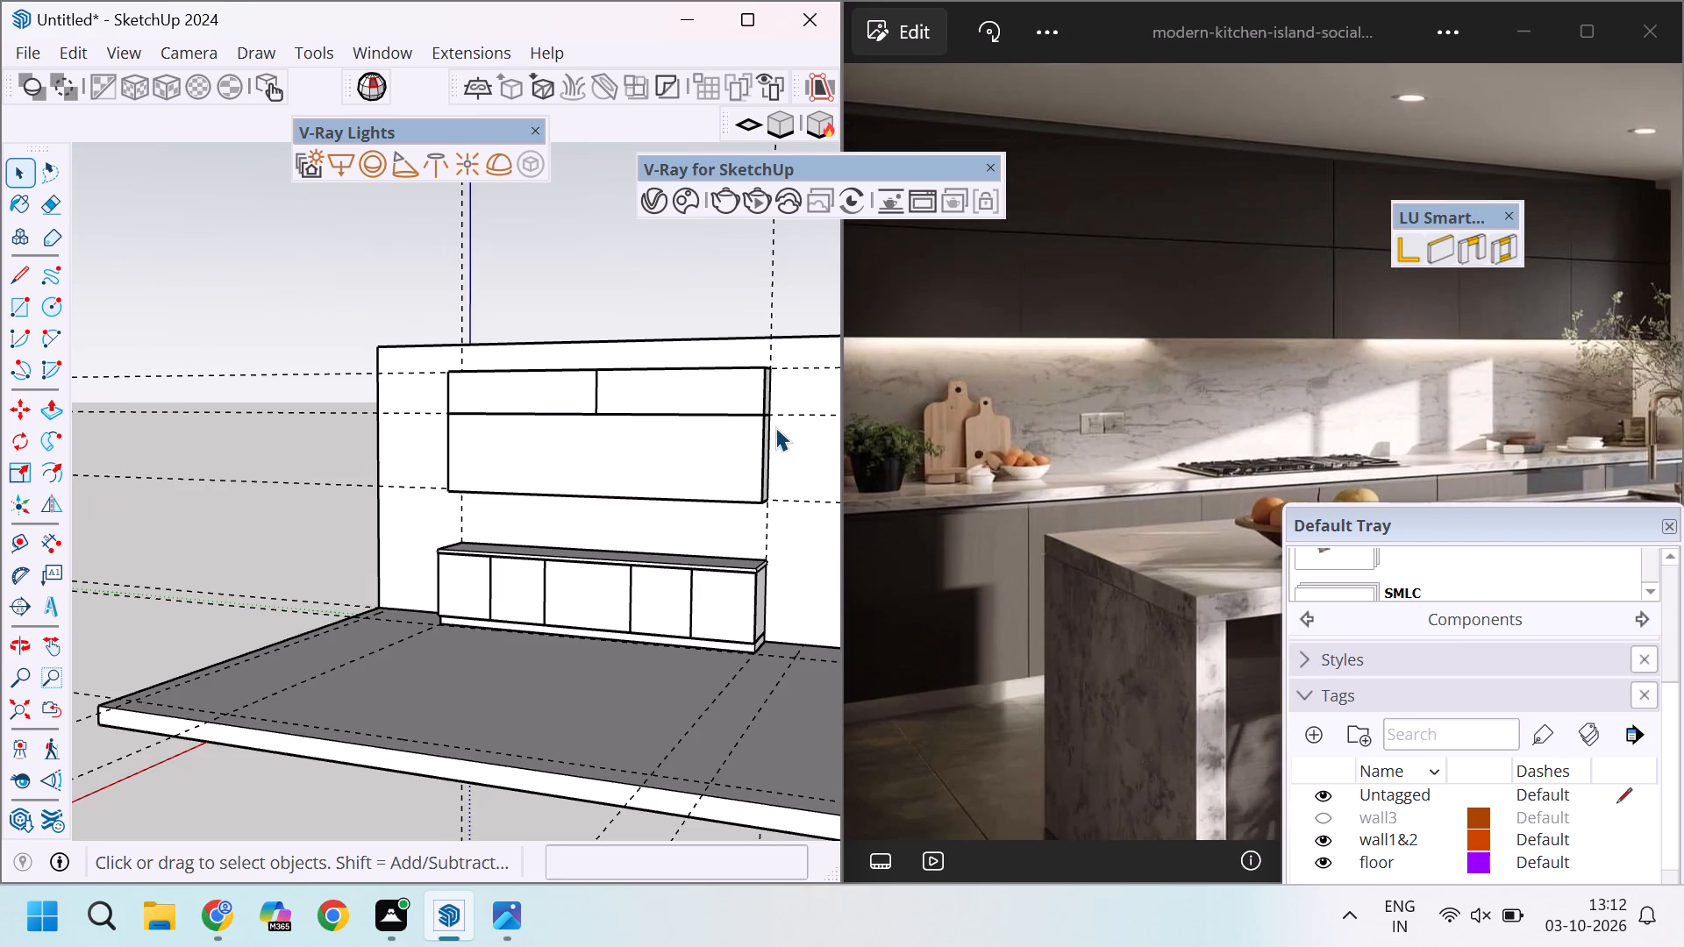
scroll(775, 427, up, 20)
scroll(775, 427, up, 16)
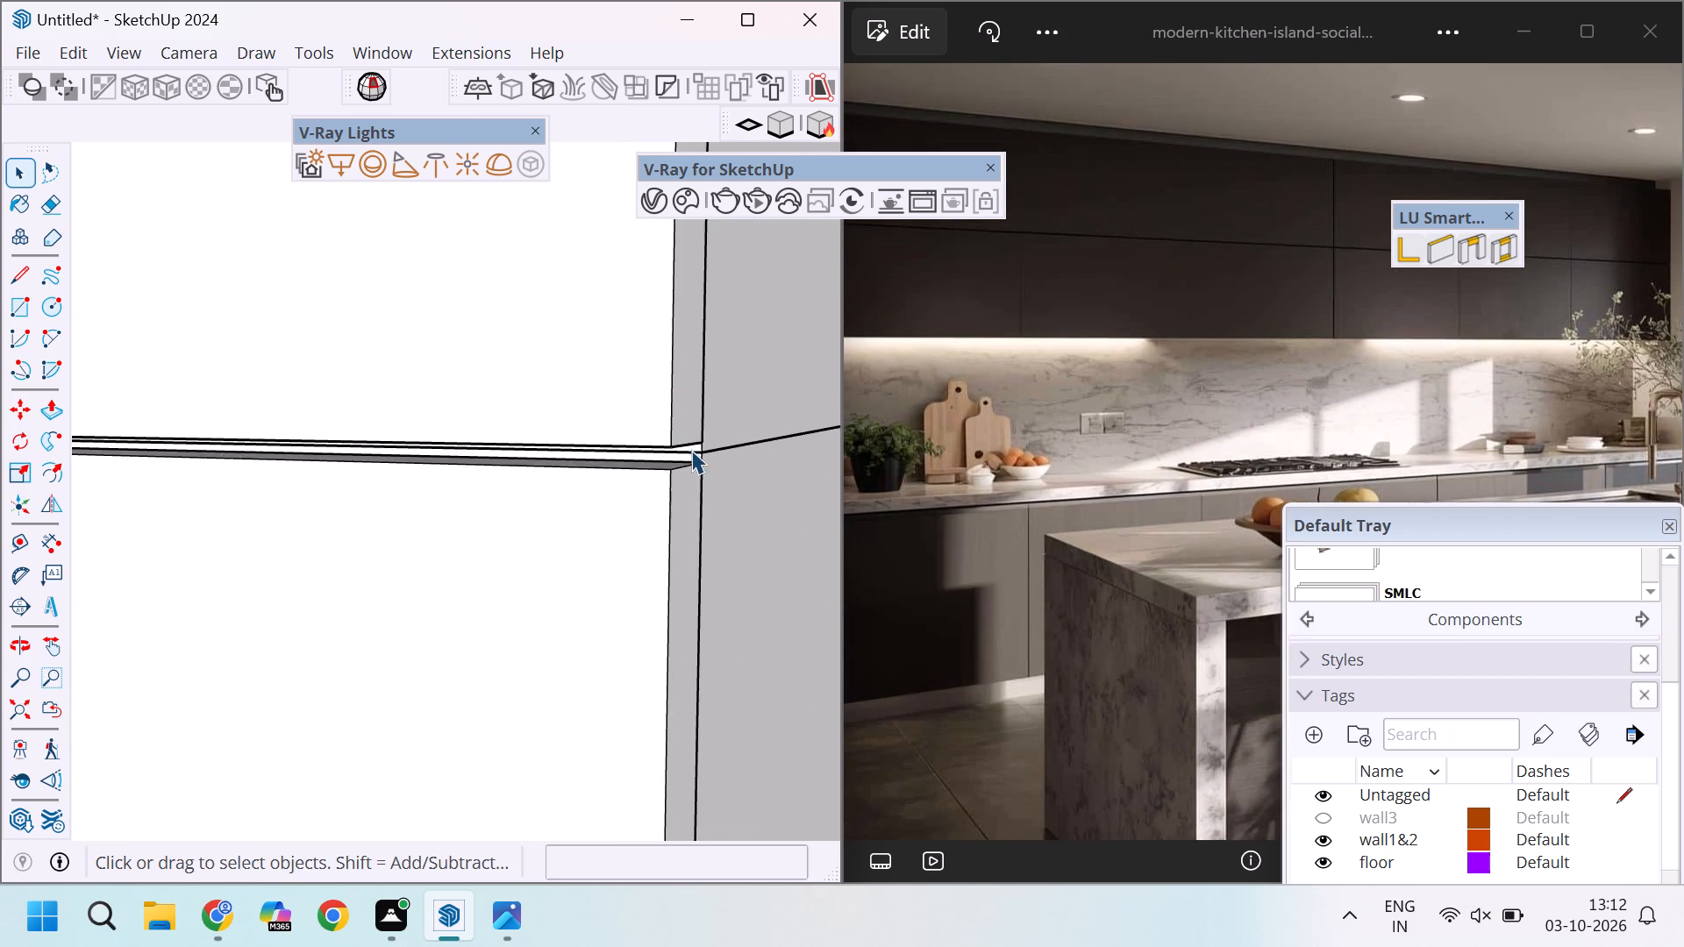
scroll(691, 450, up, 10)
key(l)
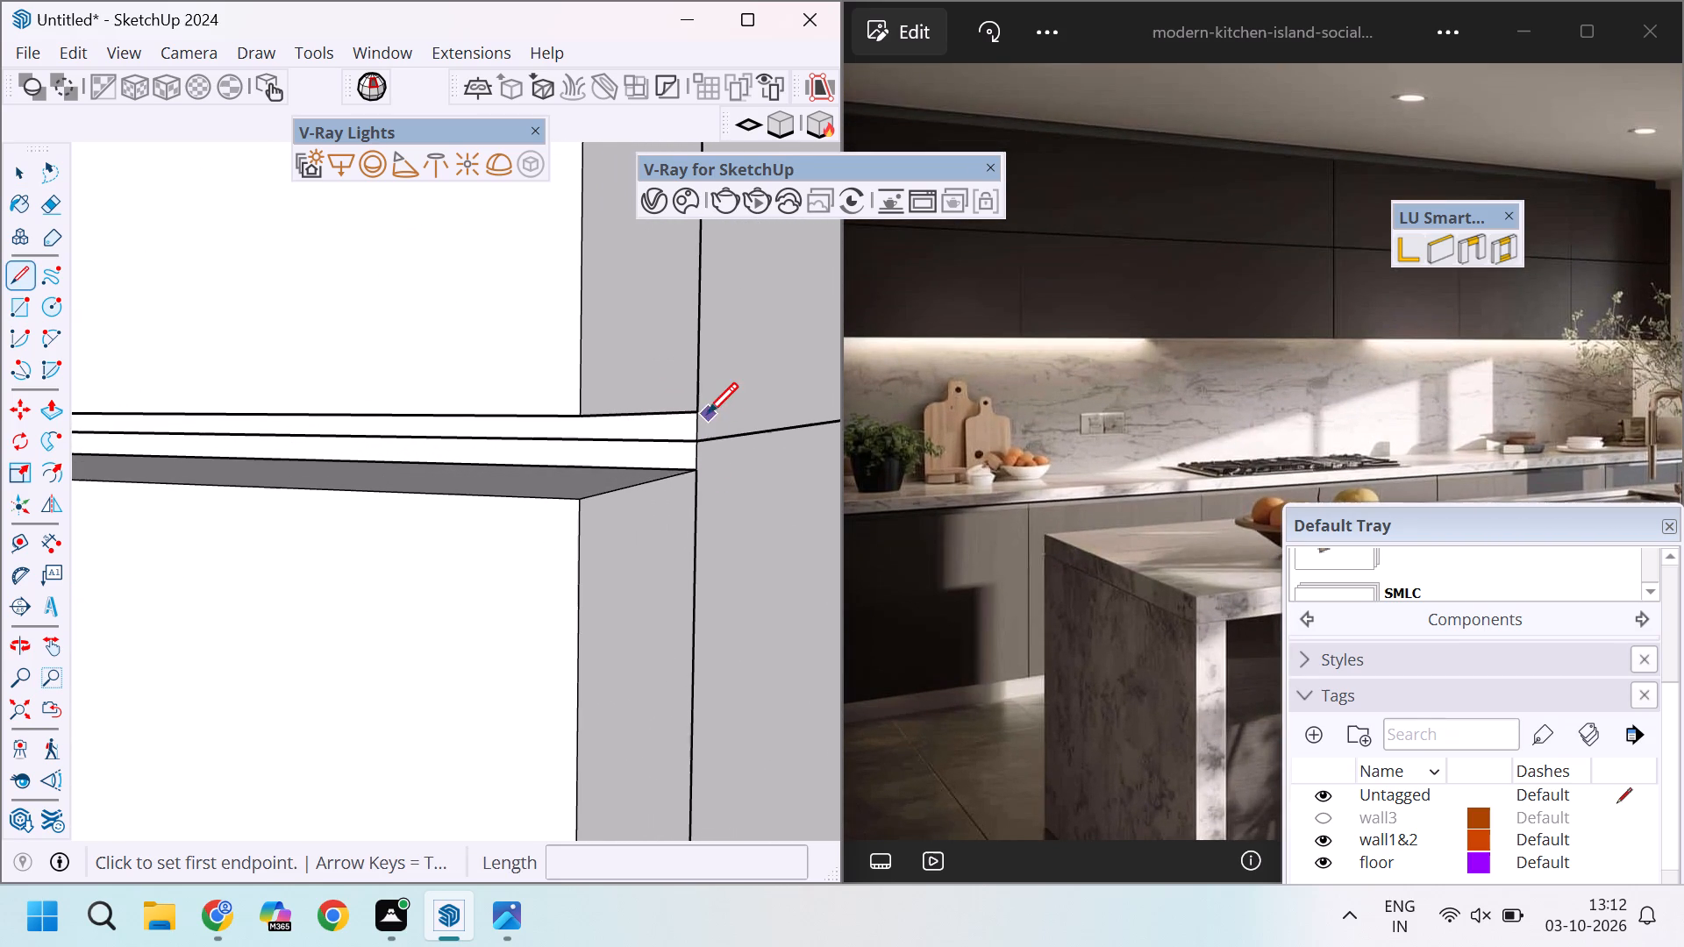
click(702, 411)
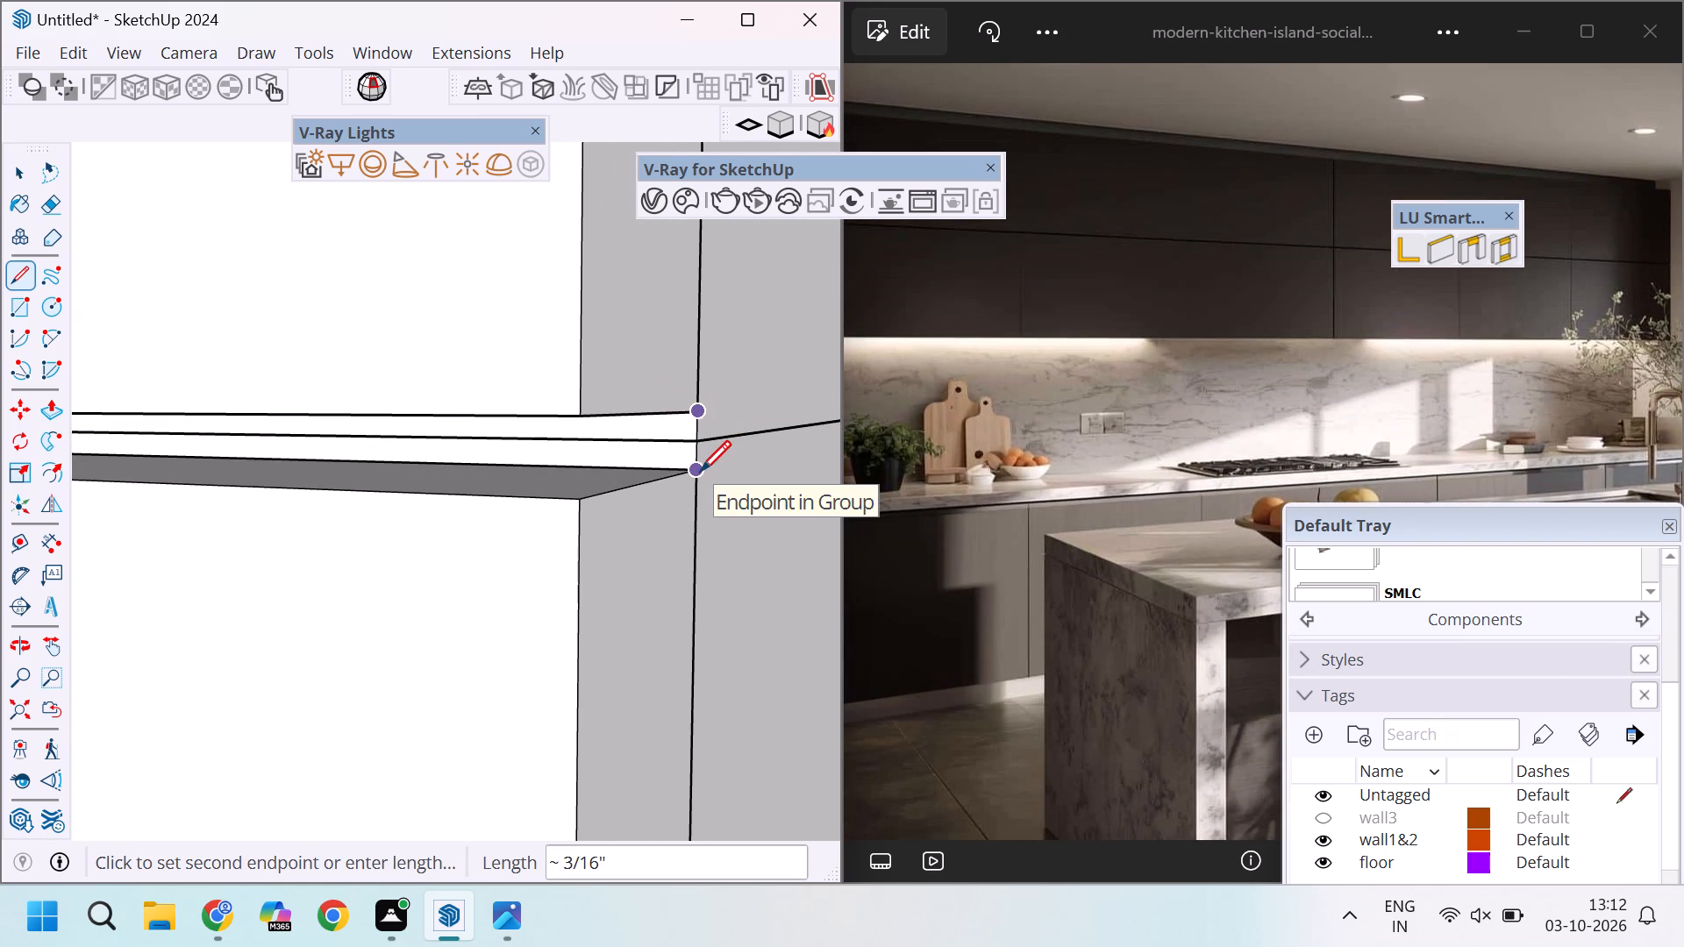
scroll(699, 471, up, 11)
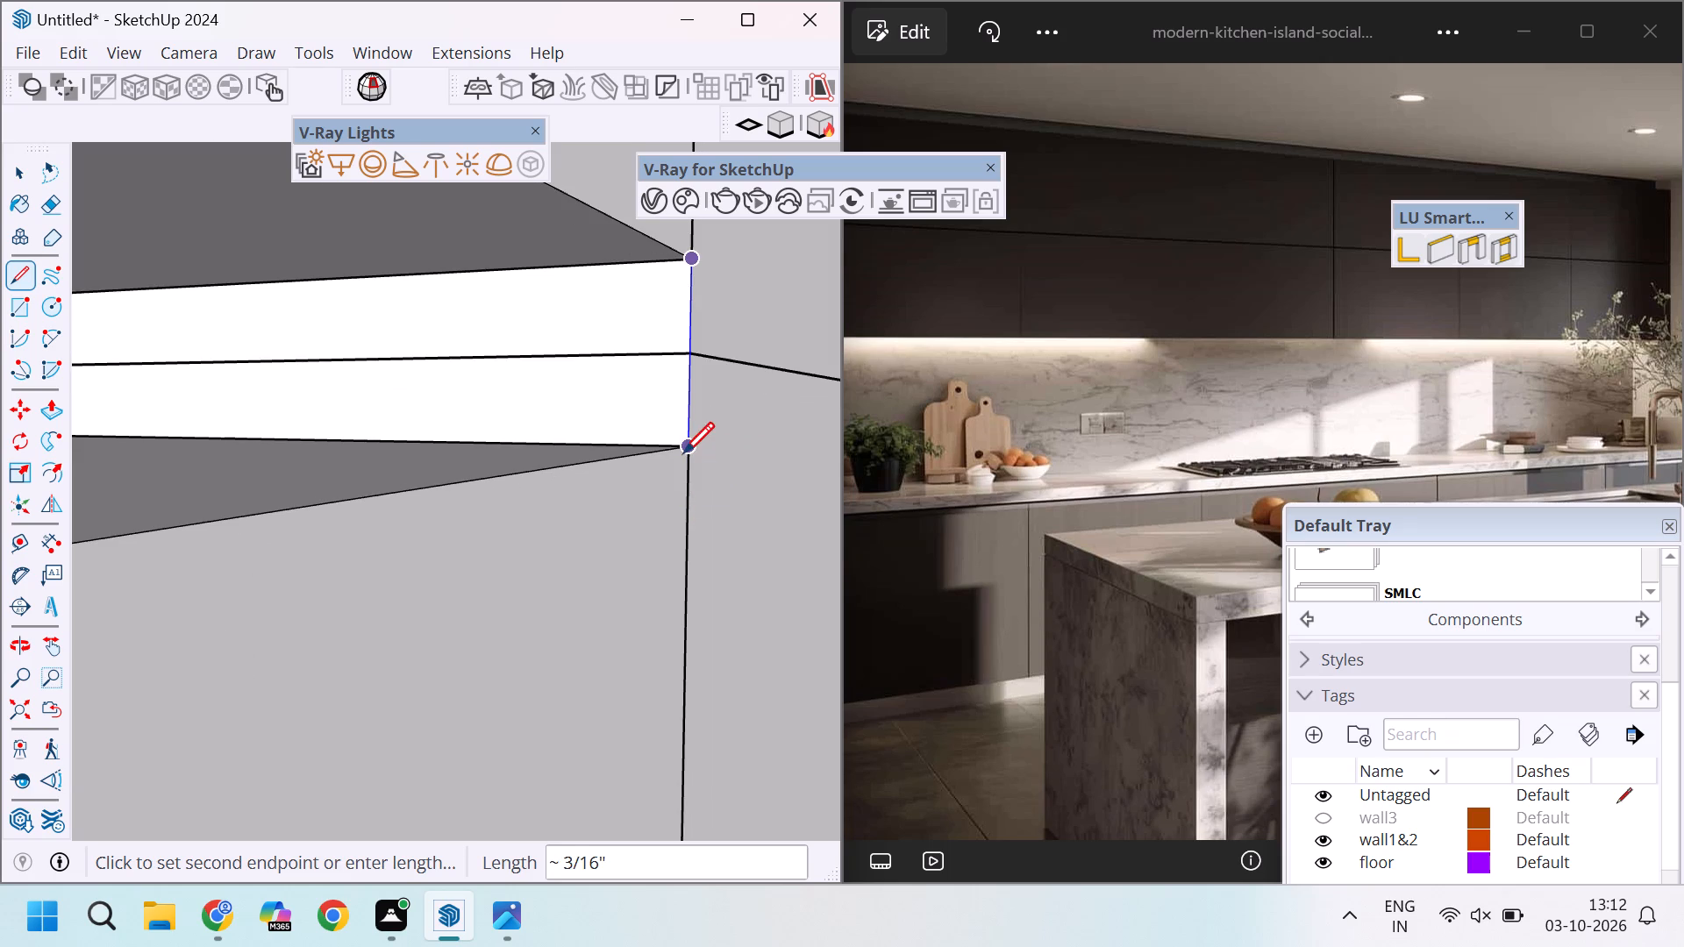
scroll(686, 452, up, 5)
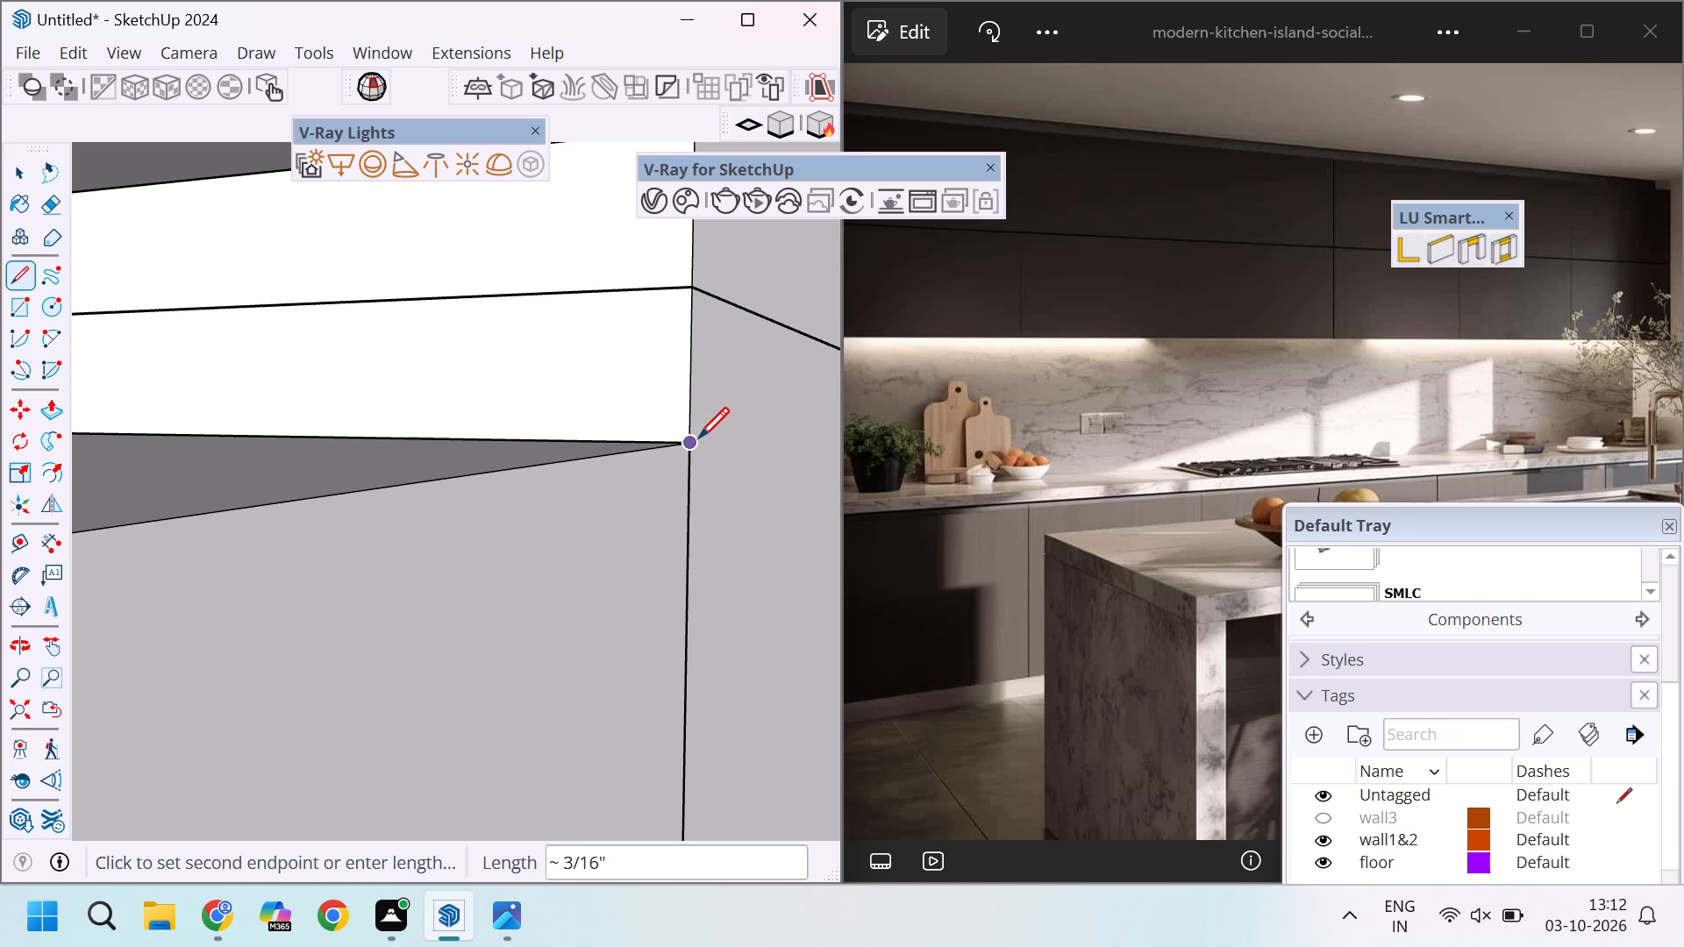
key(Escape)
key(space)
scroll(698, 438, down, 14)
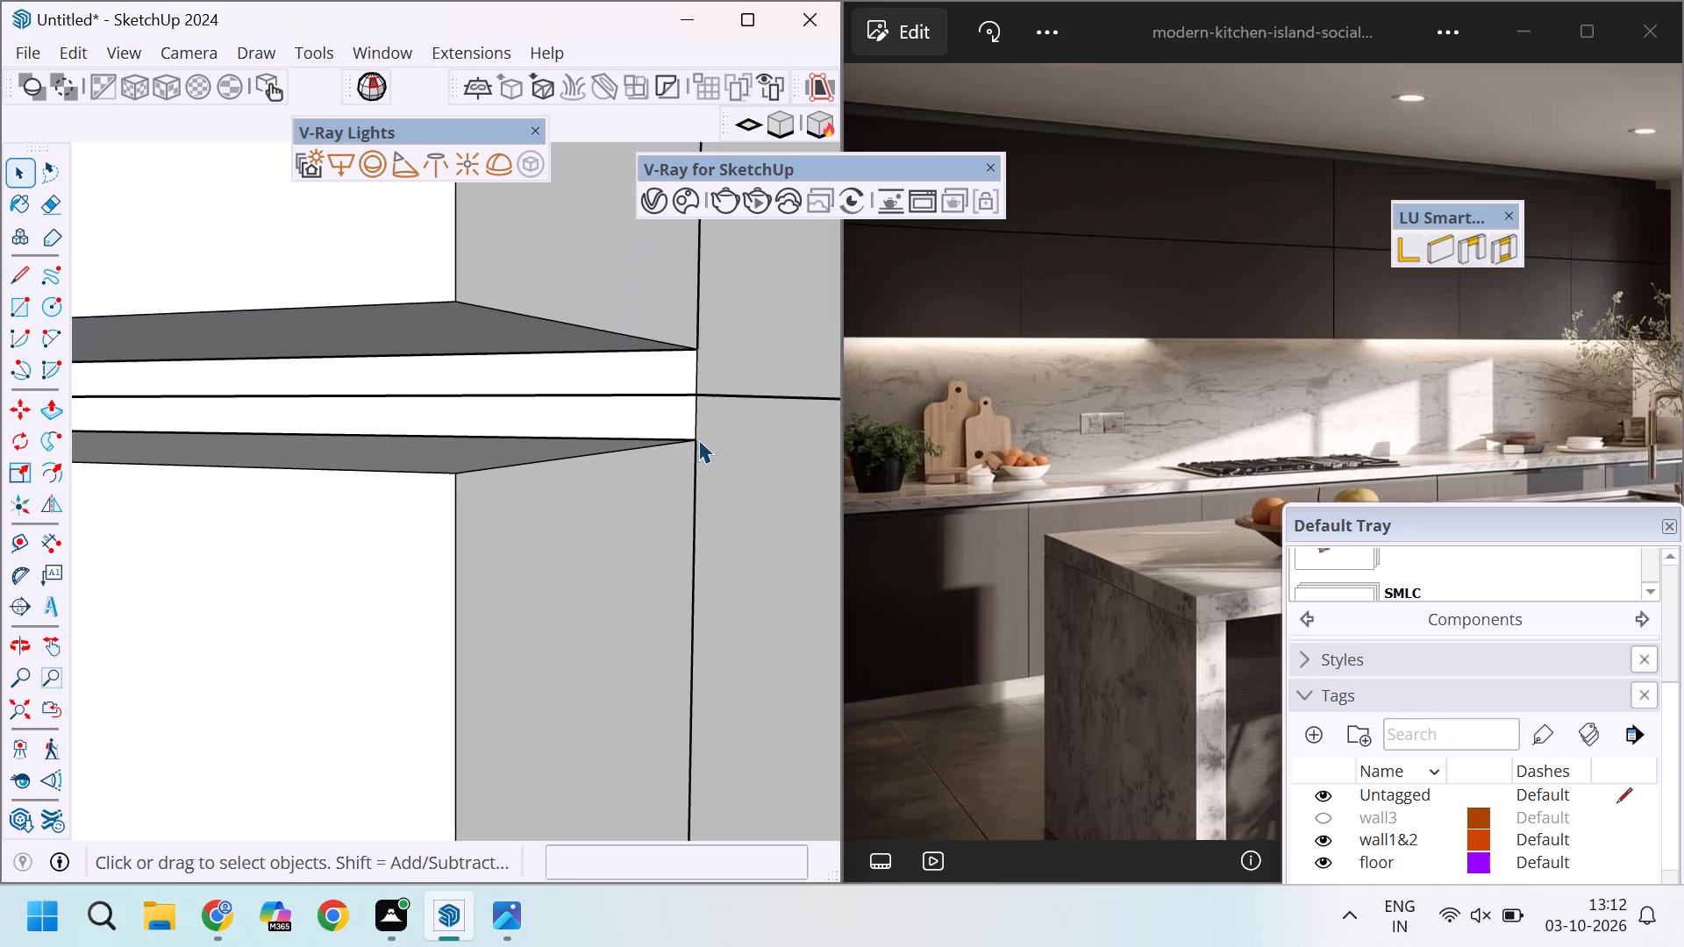
Examine the joint between the wall-cabinet rows and the overall wall-cabinet front against the reference image.
scroll(698, 439, down, 20)
scroll(698, 439, down, 4)
scroll(698, 439, up, 4)
scroll(698, 439, down, 8)
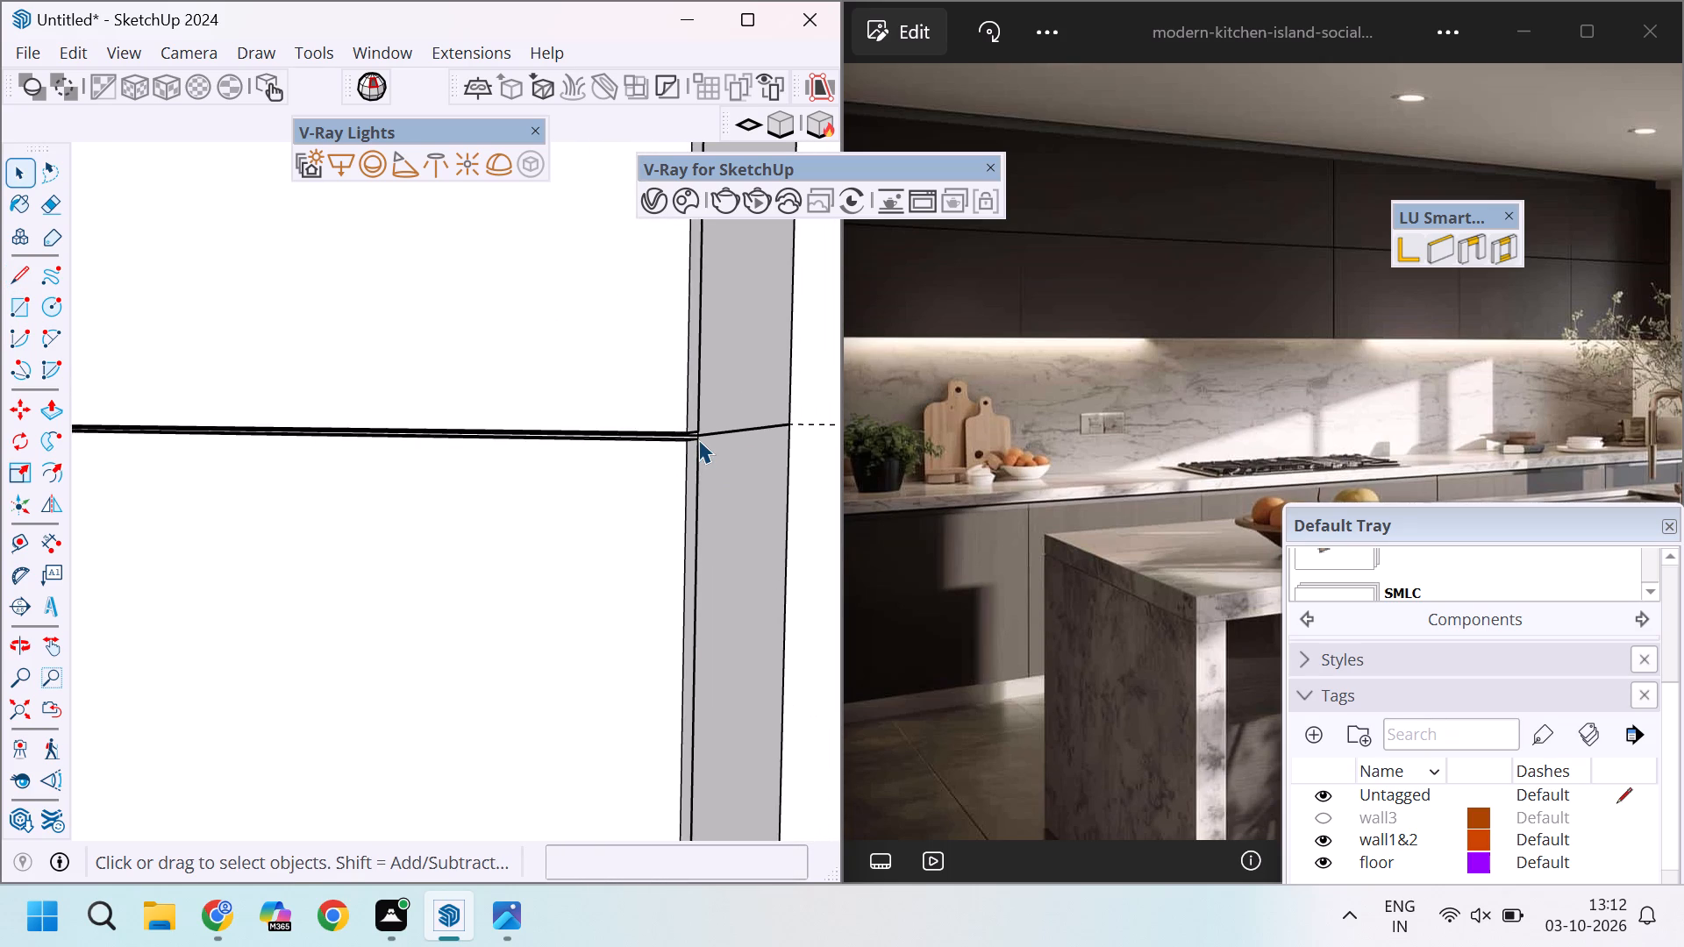
scroll(698, 439, down, 20)
scroll(698, 439, down, 3)
scroll(471, 457, up, 10)
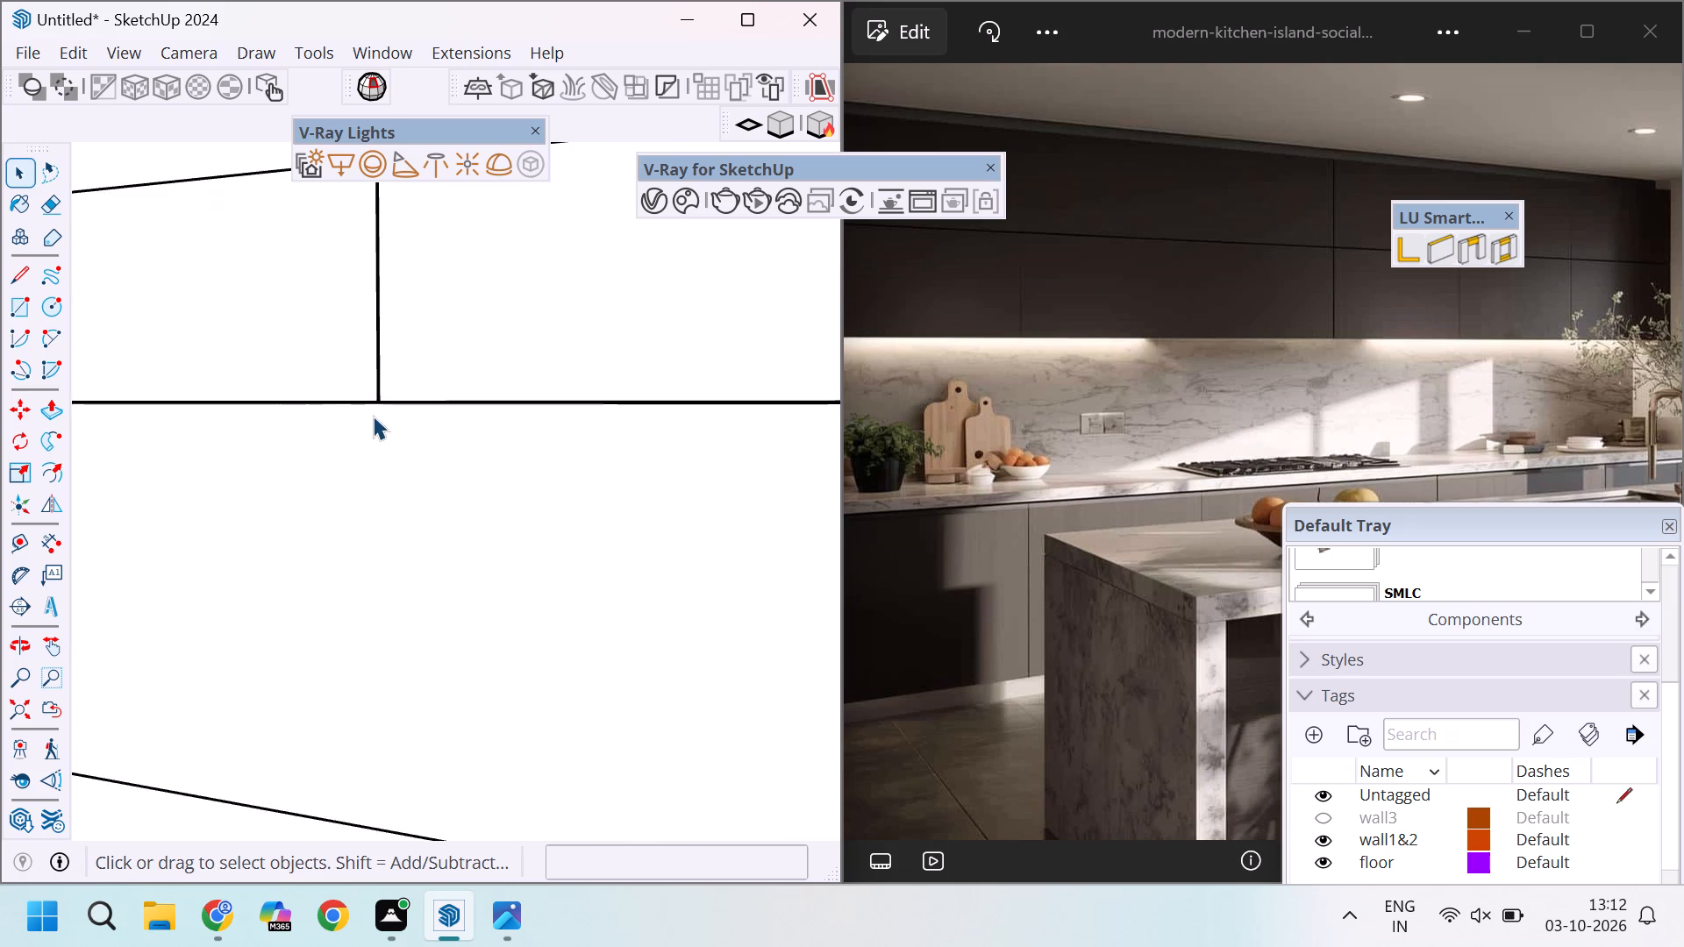
middle_drag(373, 416, 514, 470)
scroll(494, 472, down, 13)
scroll(508, 488, up, 3)
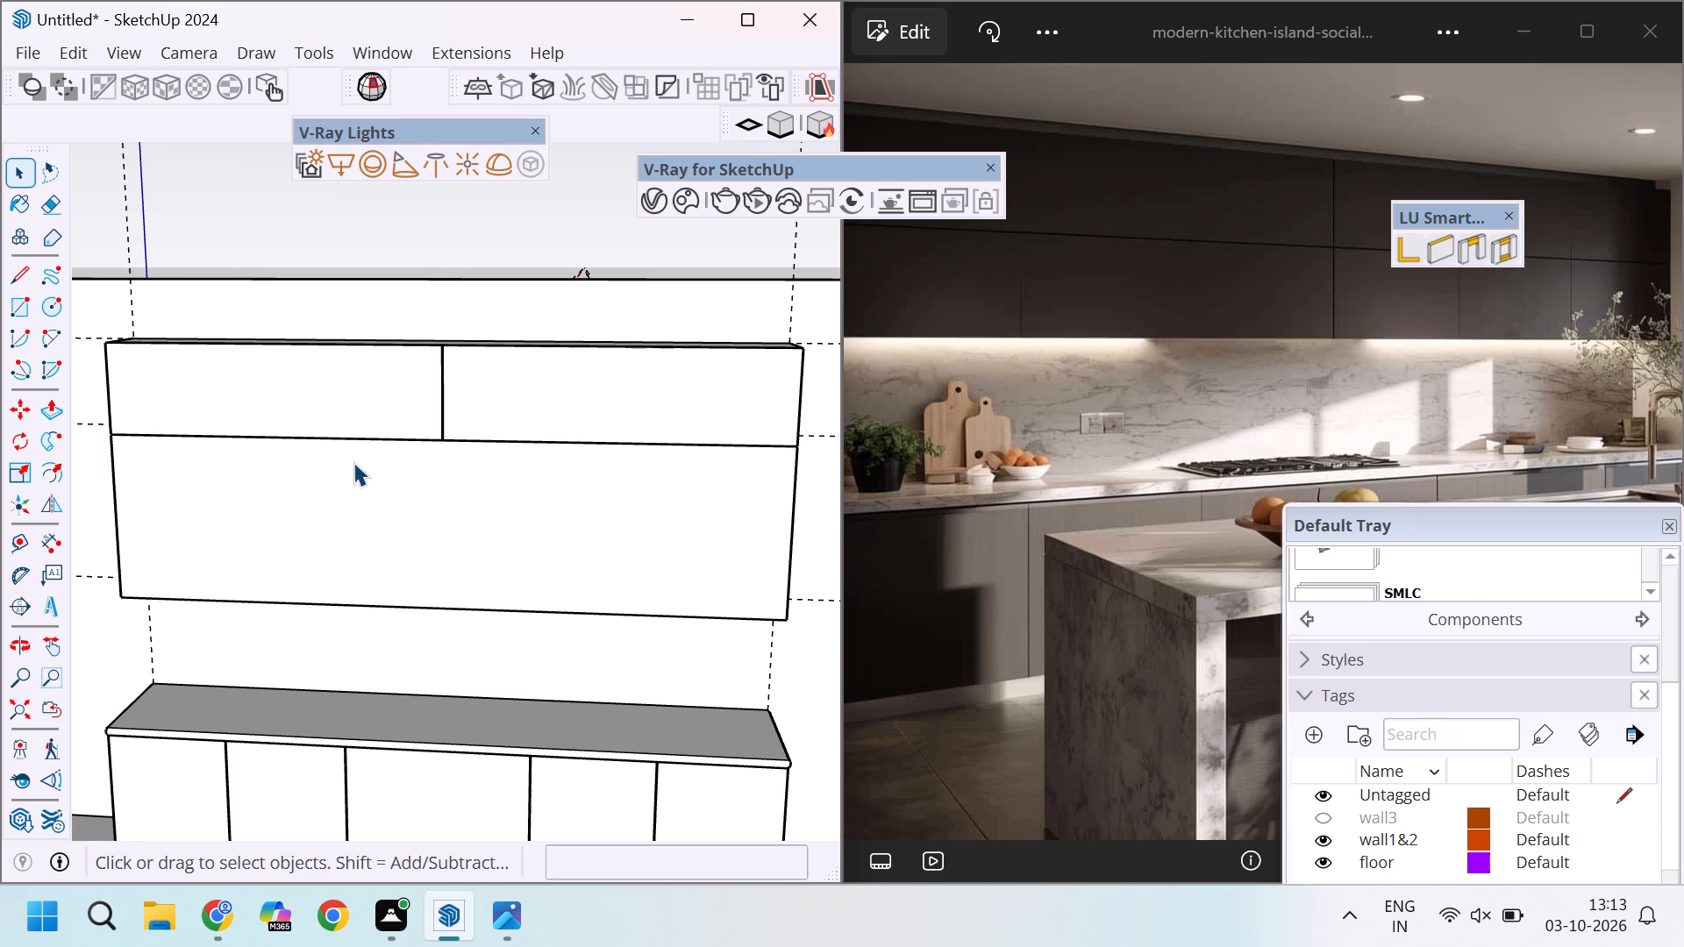
drag(353, 462, 282, 516)
key(Escape)
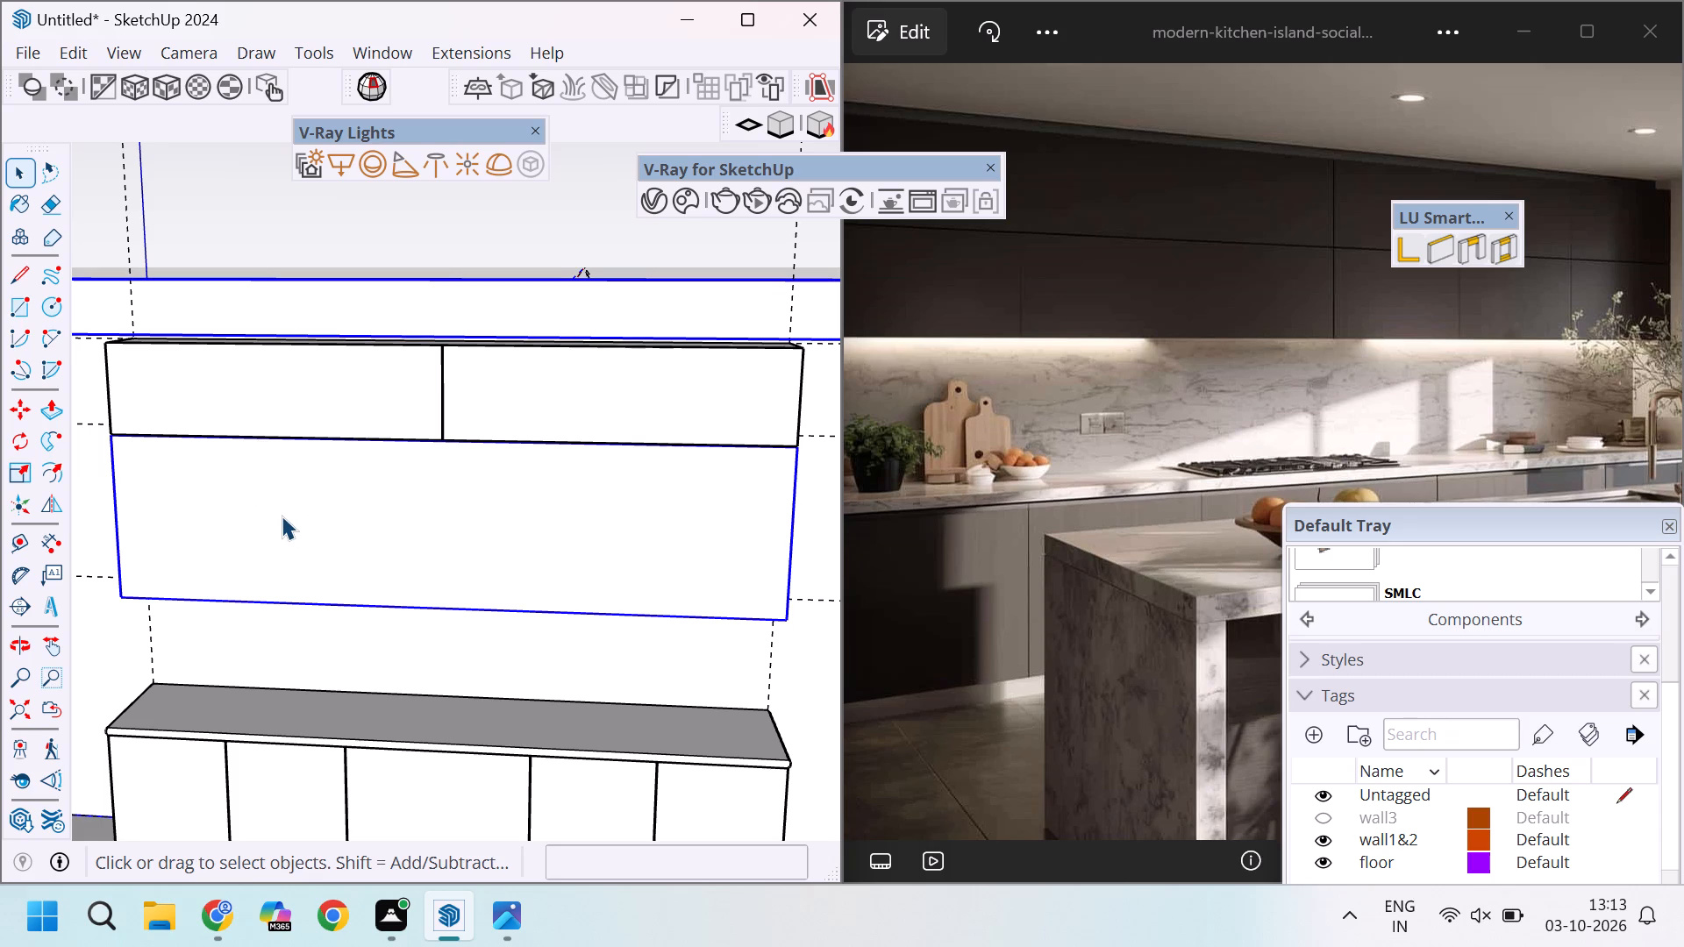
click(460, 230)
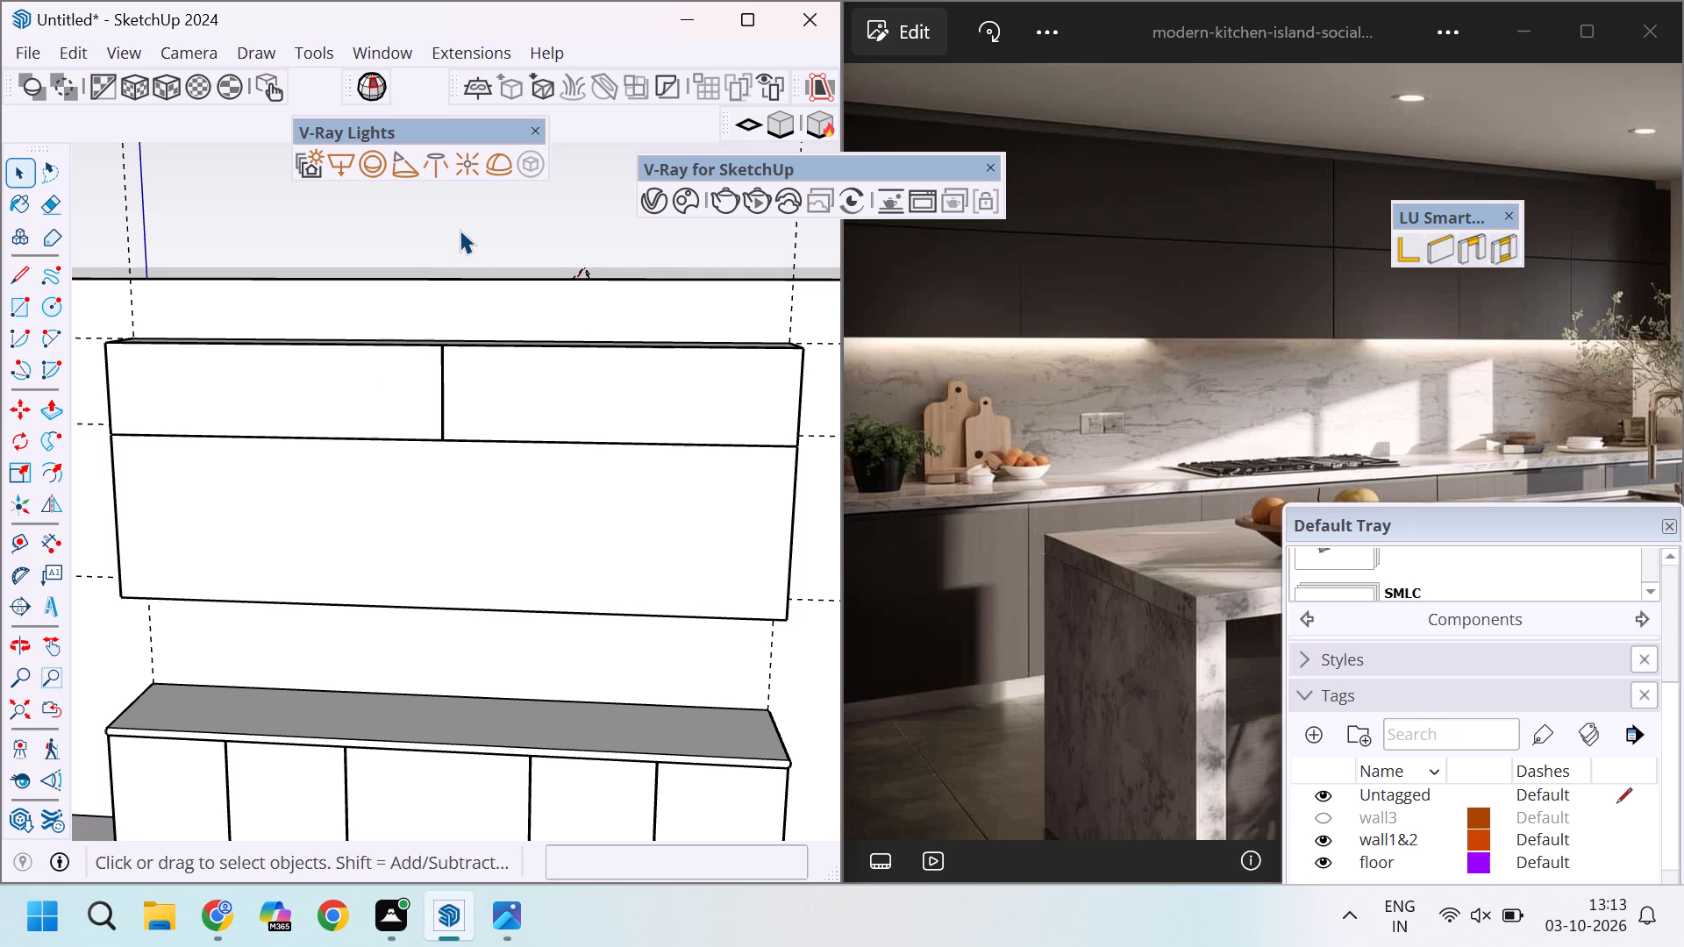
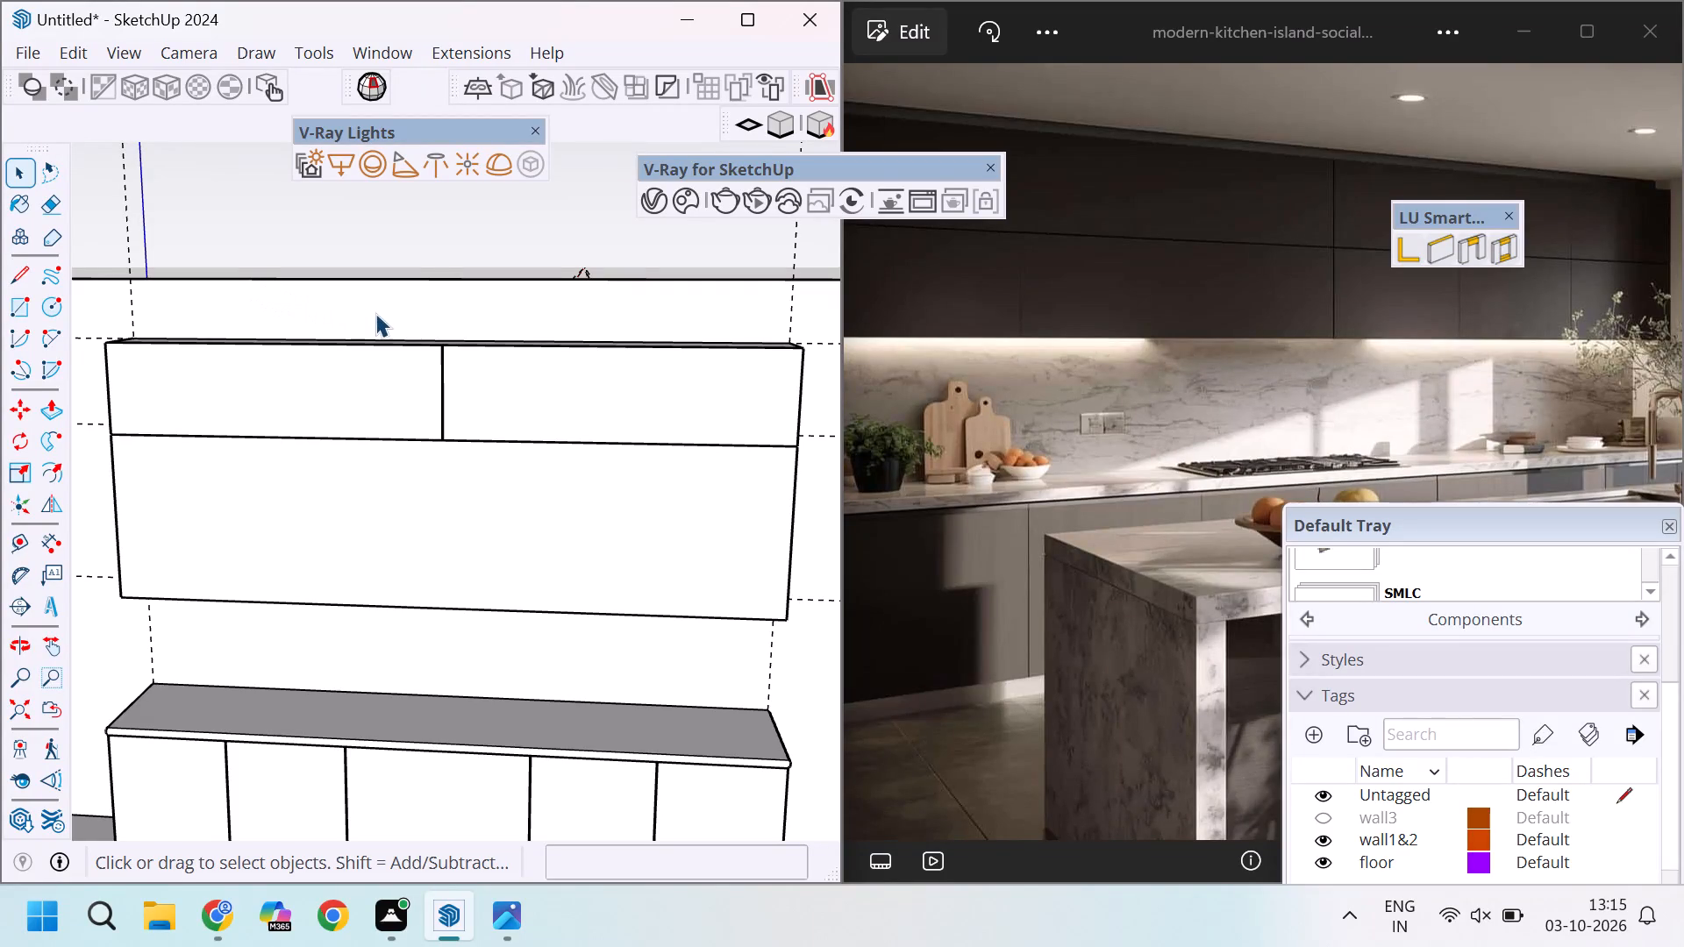
Examine the overall wall and base cabinet run within the room against the kitchen reference image.
scroll(417, 324, down, 6)
scroll(417, 324, up, 3)
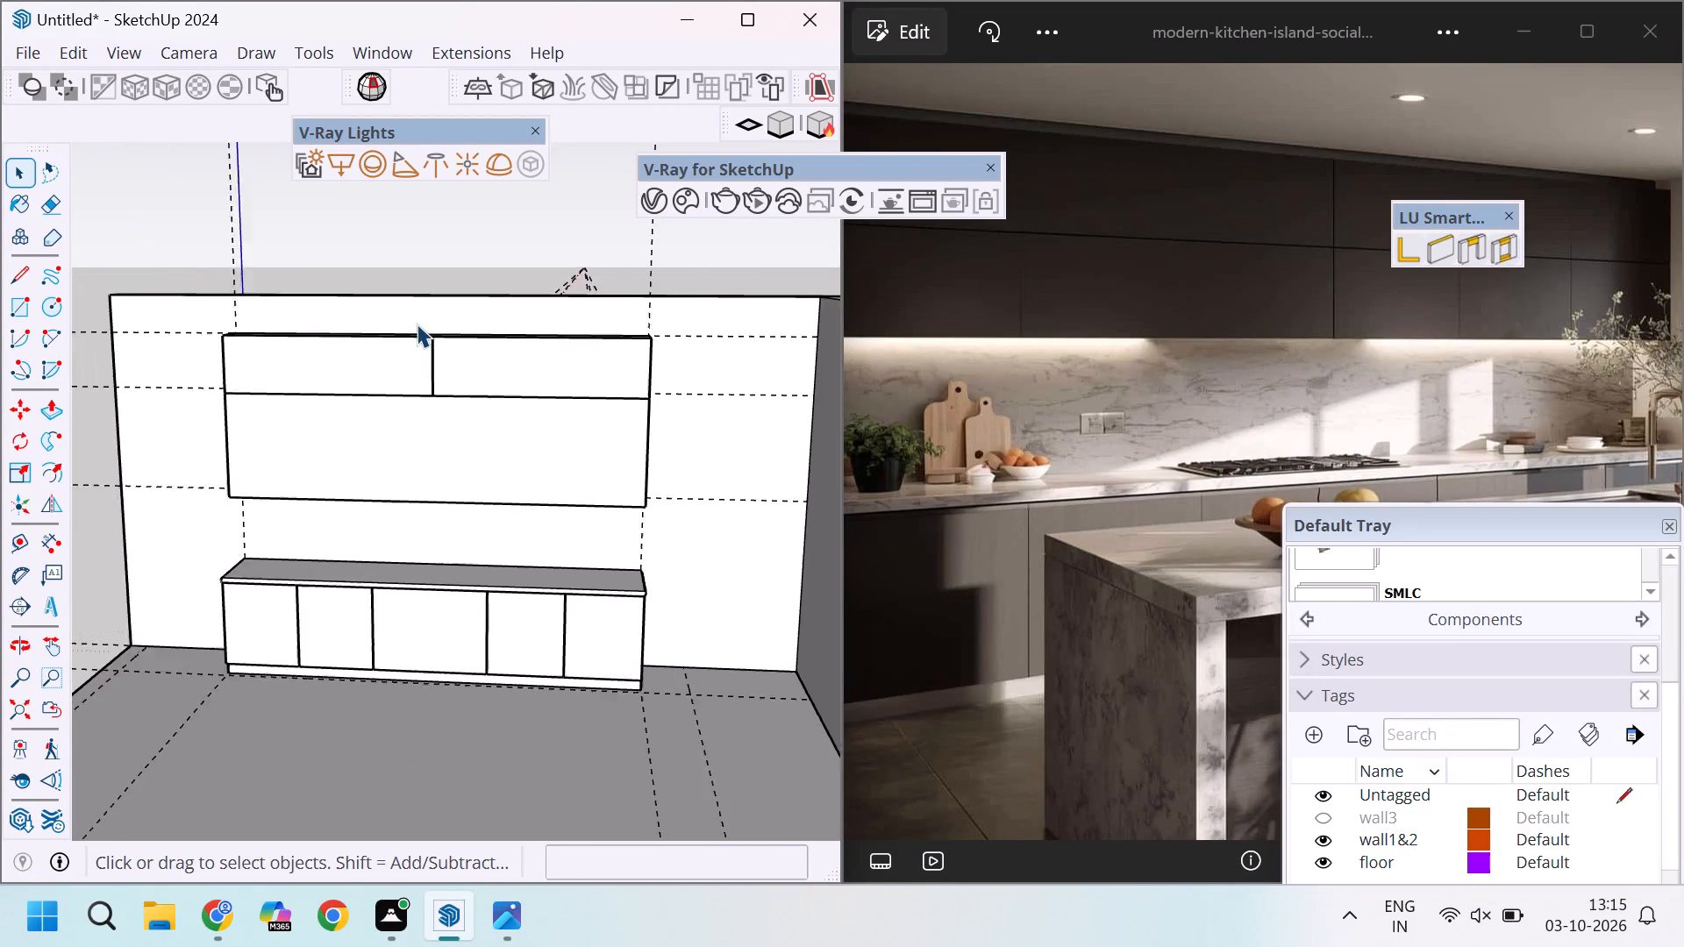
scroll(417, 324, down, 4)
scroll(417, 324, up, 2)
scroll(417, 324, down, 7)
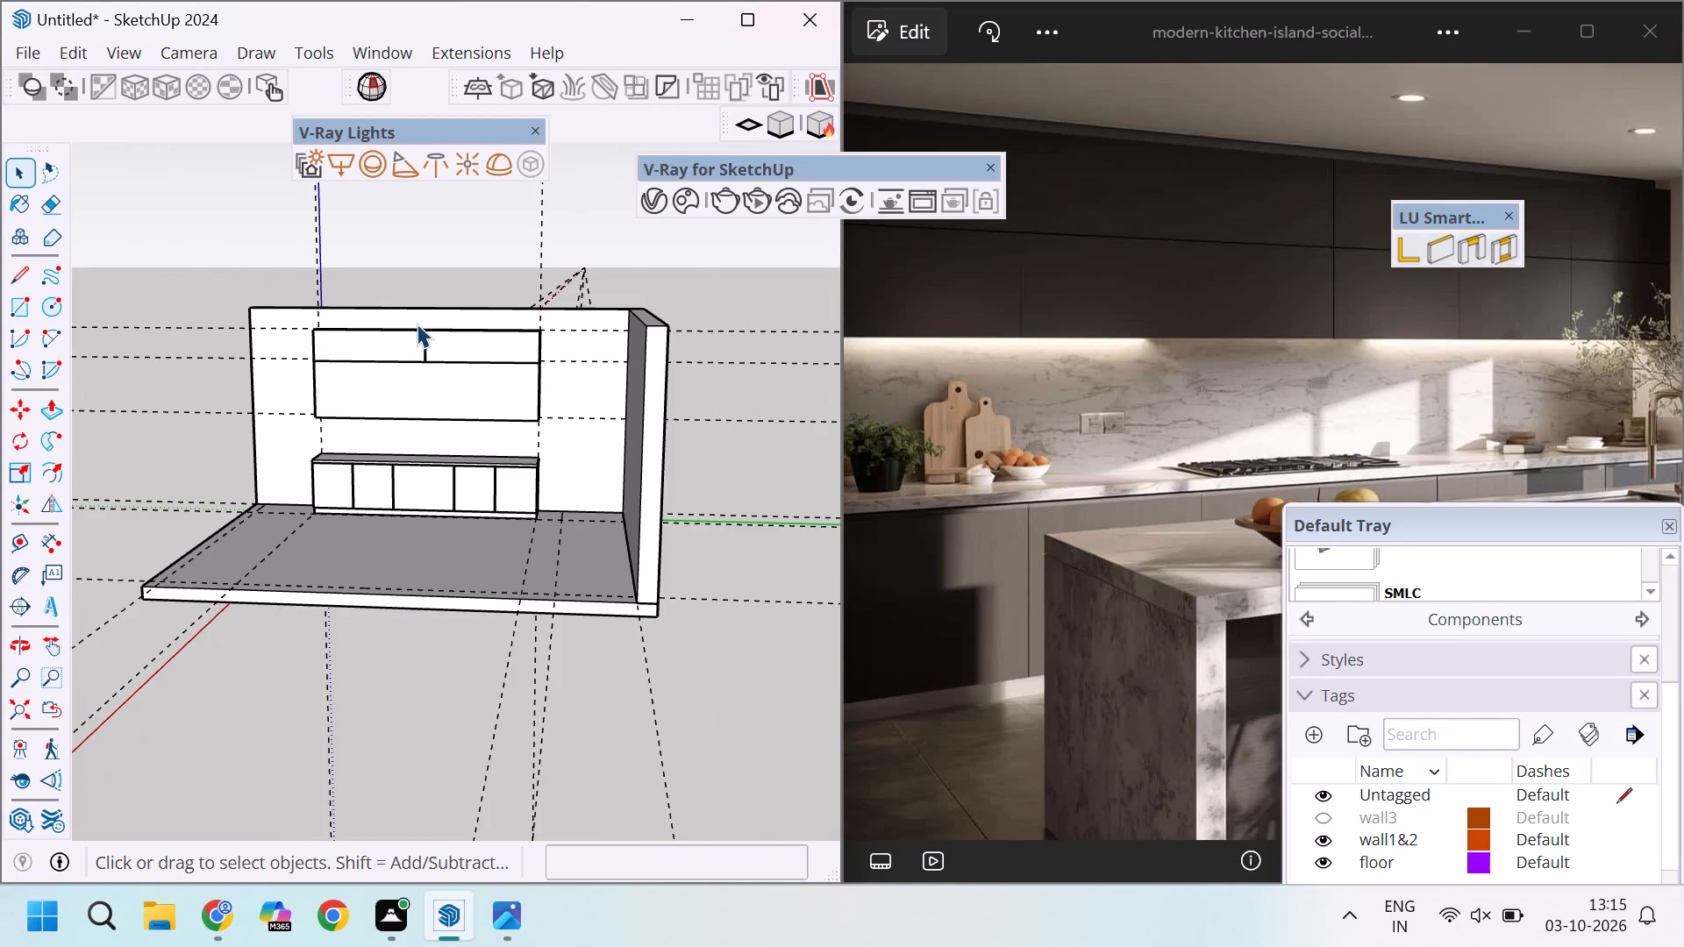
scroll(417, 324, down, 4)
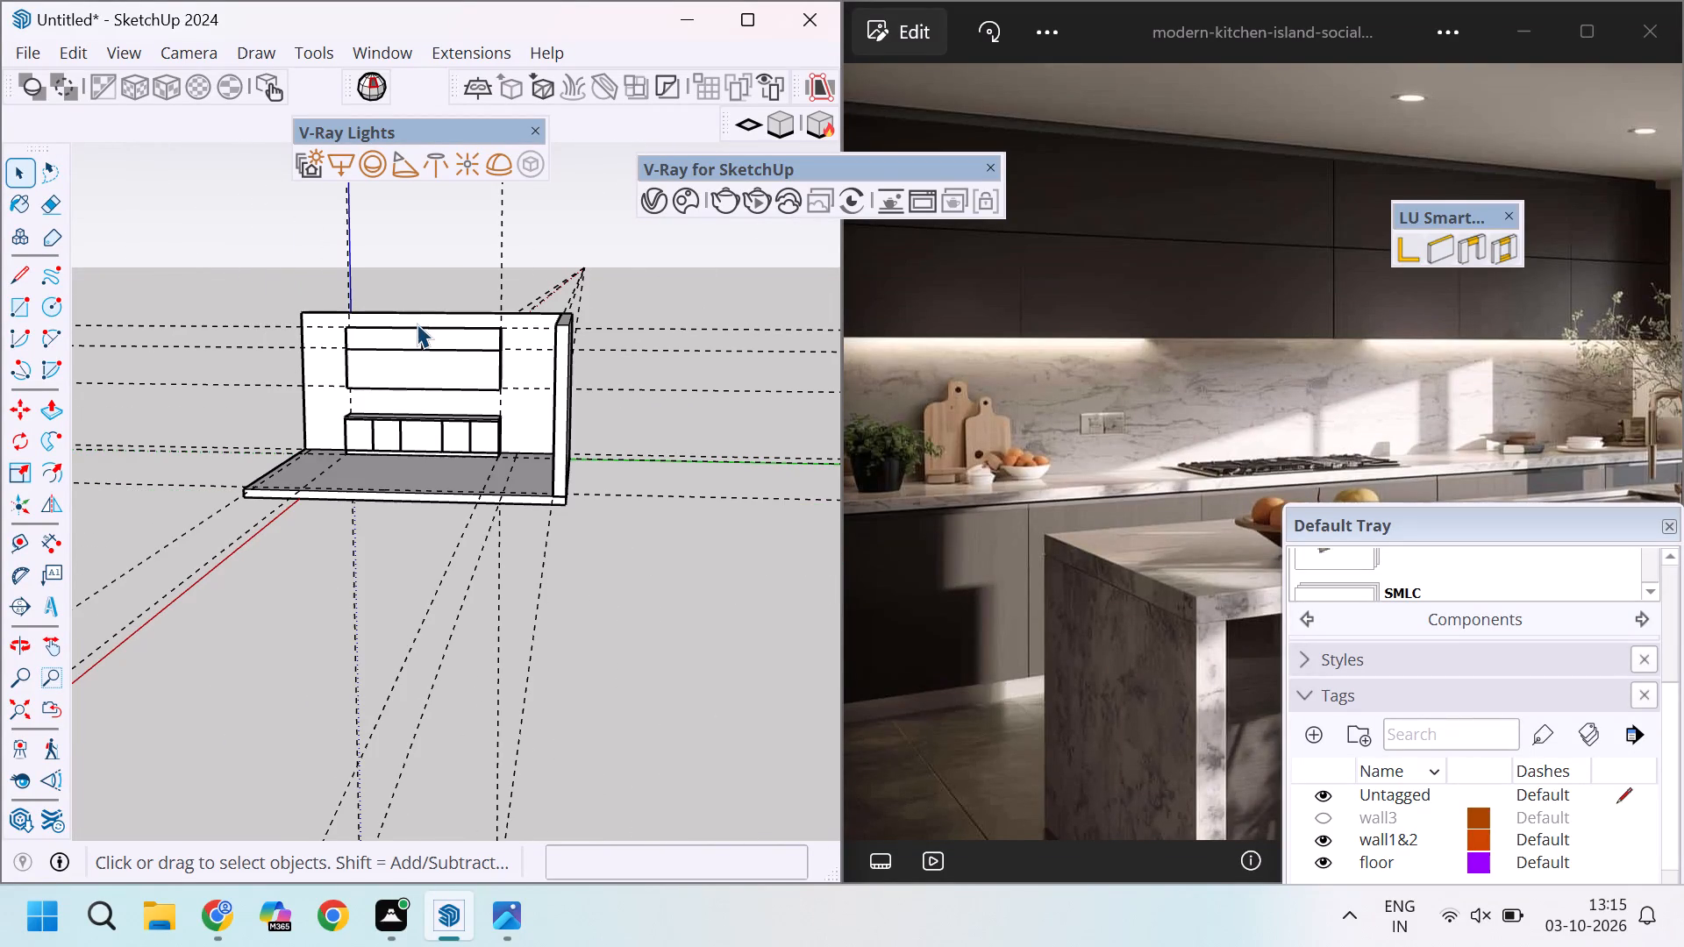
scroll(417, 324, down, 3)
scroll(417, 324, up, 3)
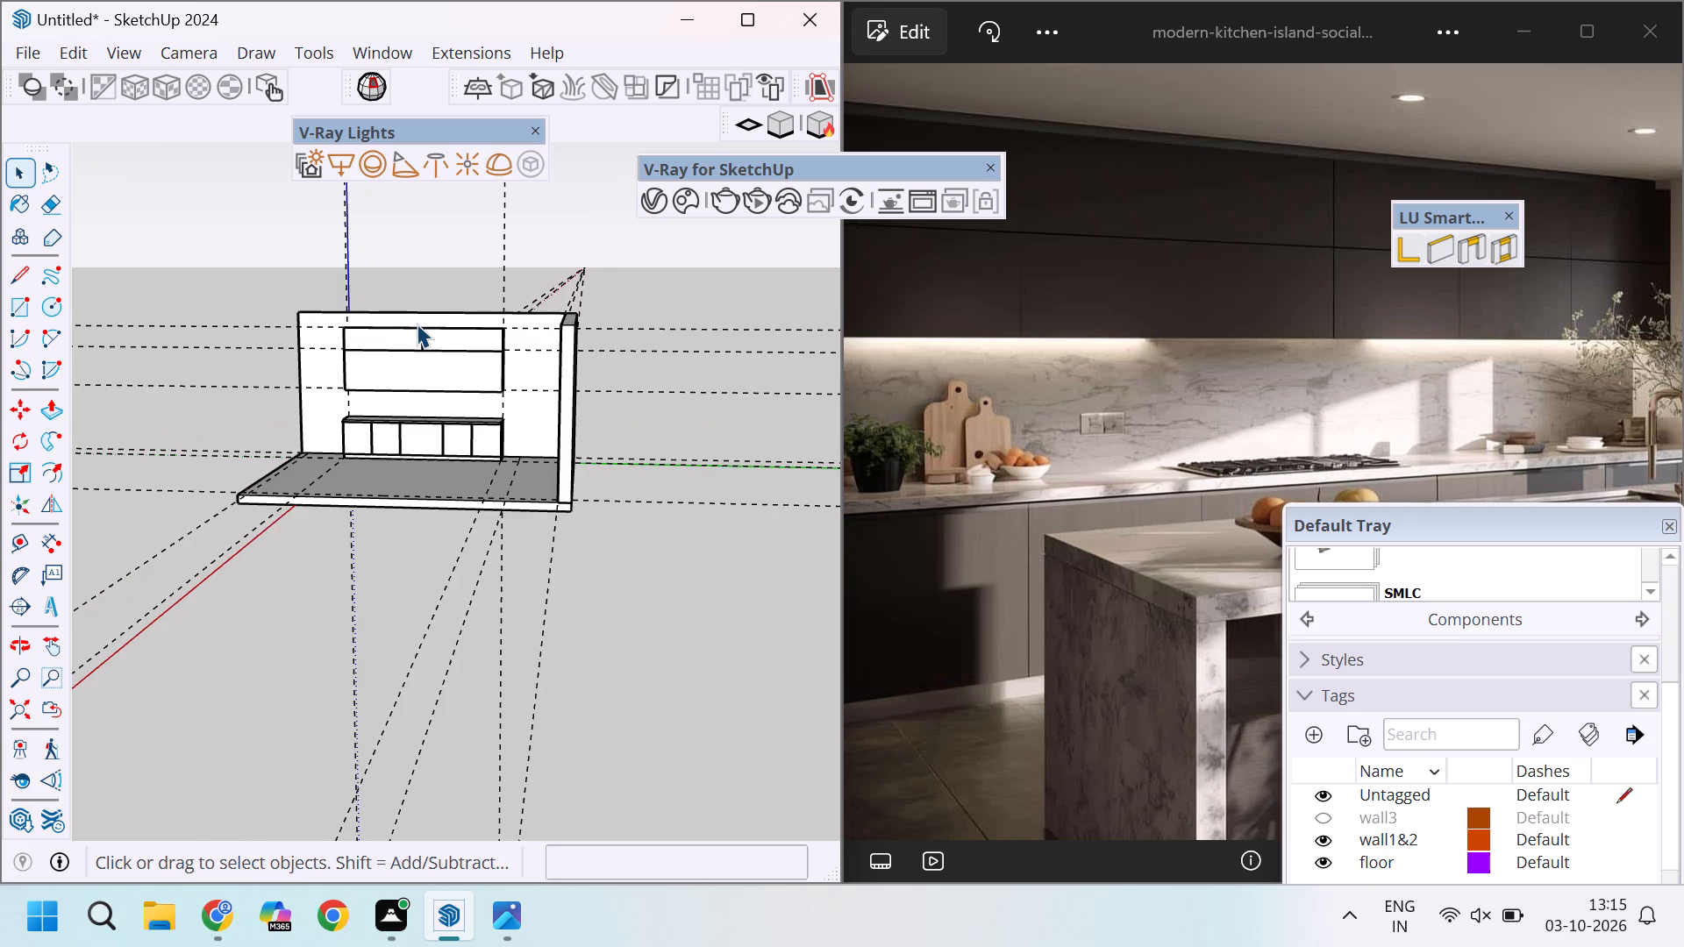
scroll(417, 324, up, 1)
scroll(417, 324, down, 4)
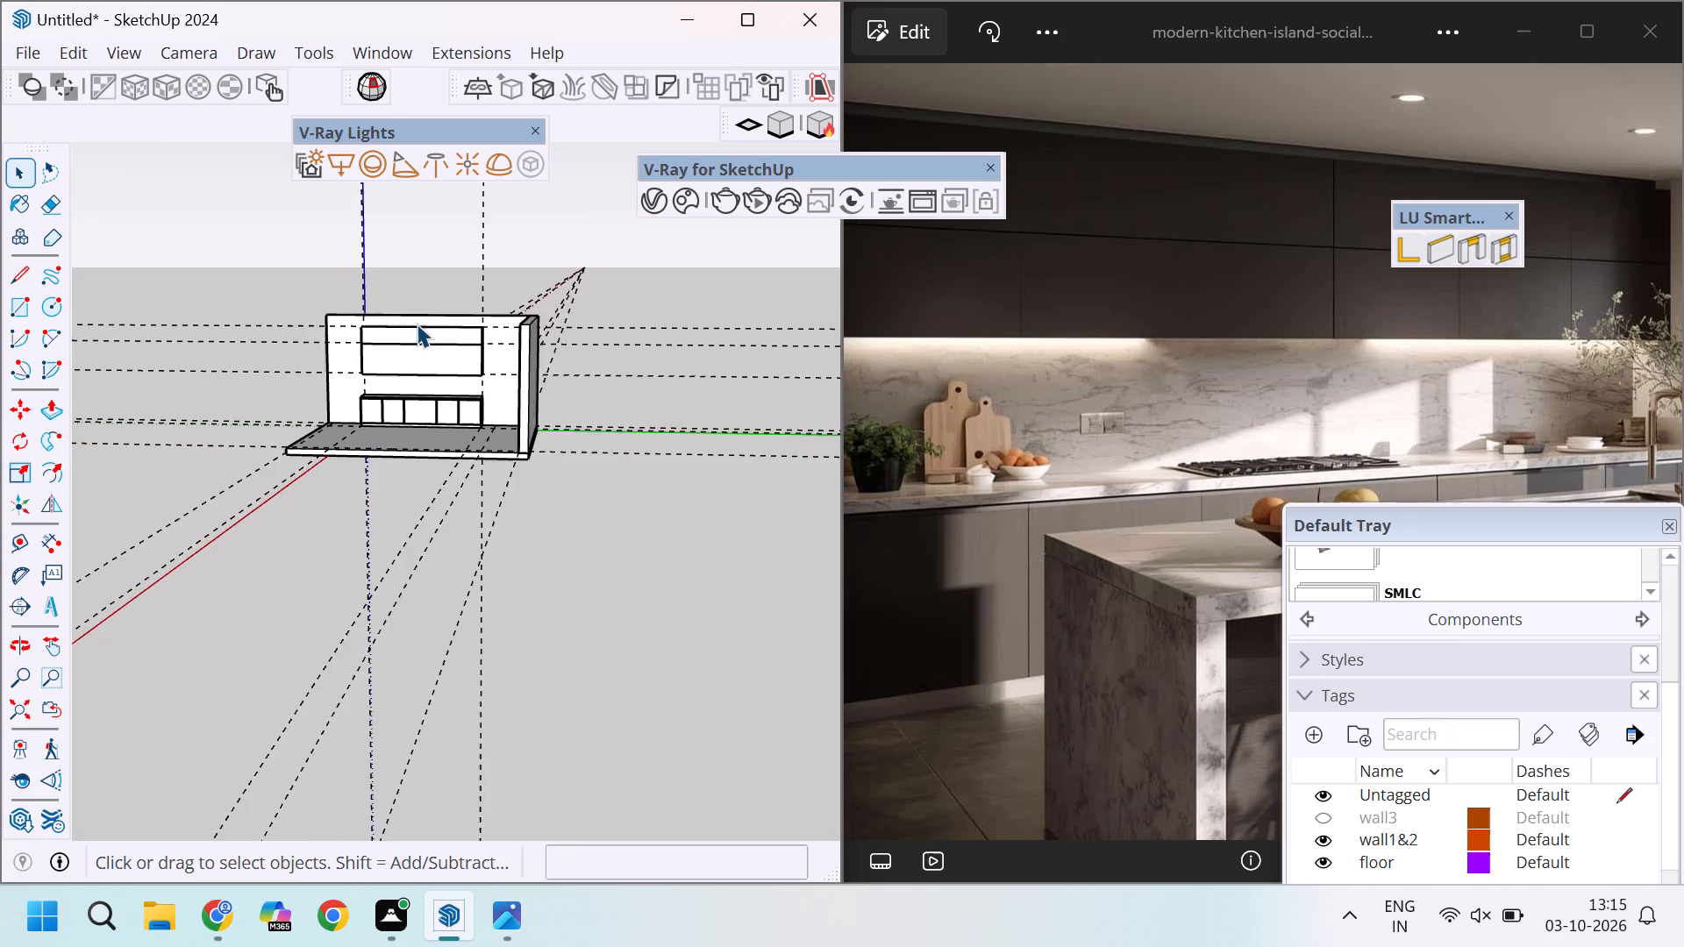
scroll(417, 324, up, 2)
scroll(417, 324, down, 2)
scroll(417, 324, up, 2)
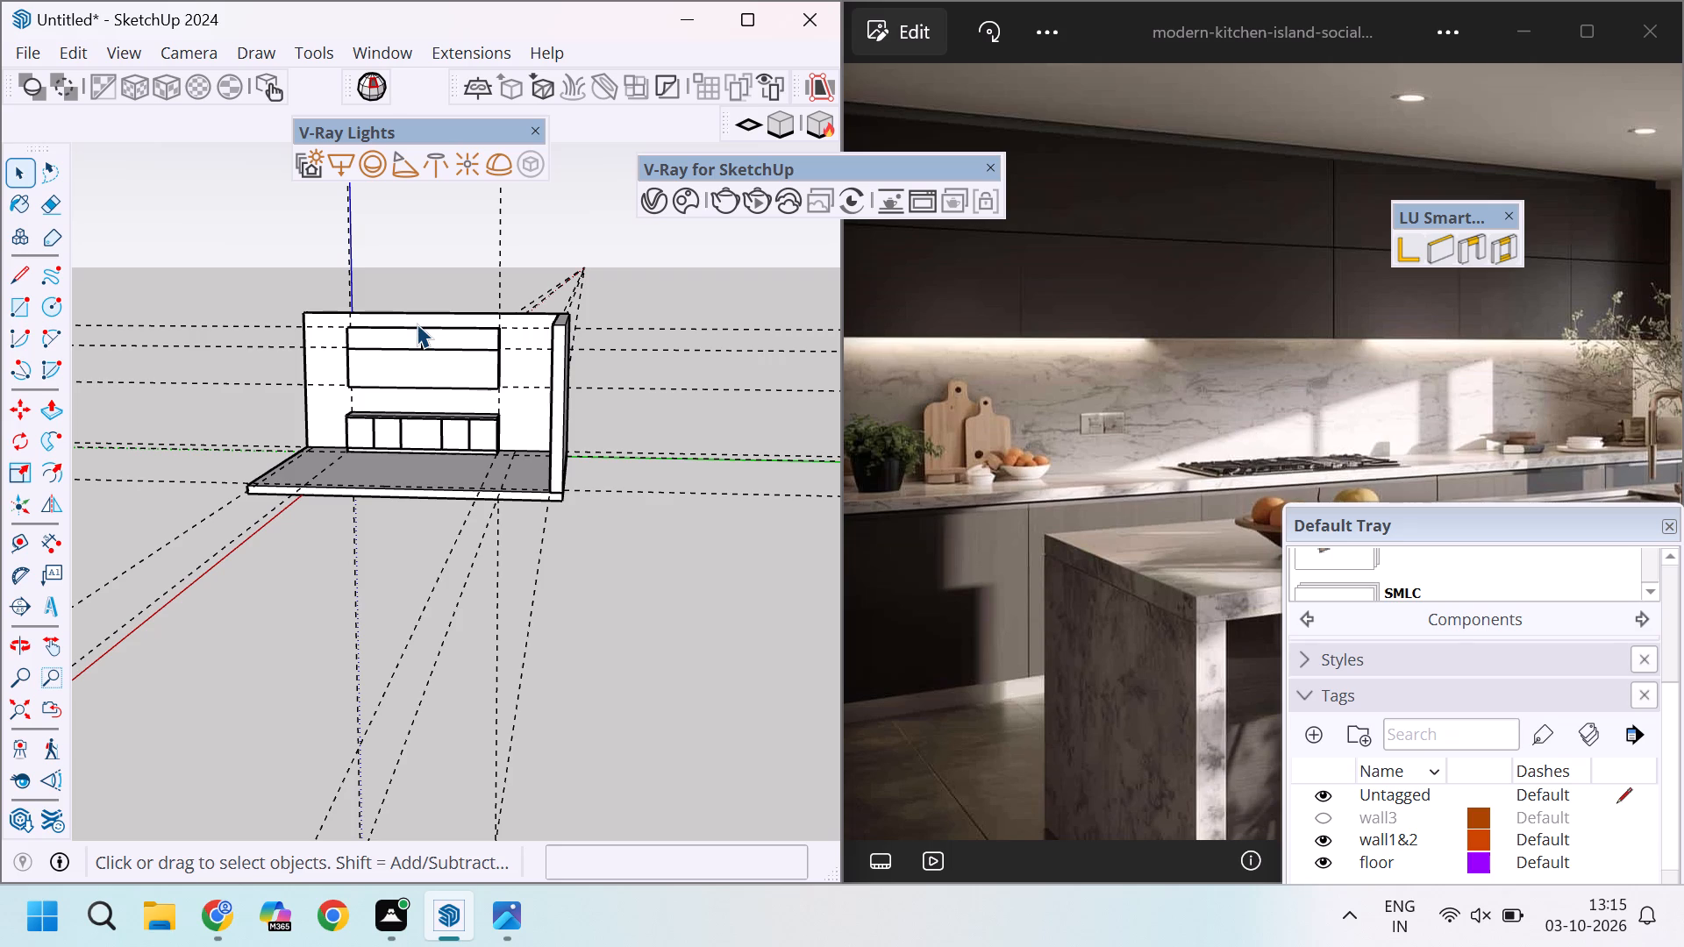
scroll(499, 365, up, 15)
scroll(459, 325, down, 5)
scroll(517, 388, up, 3)
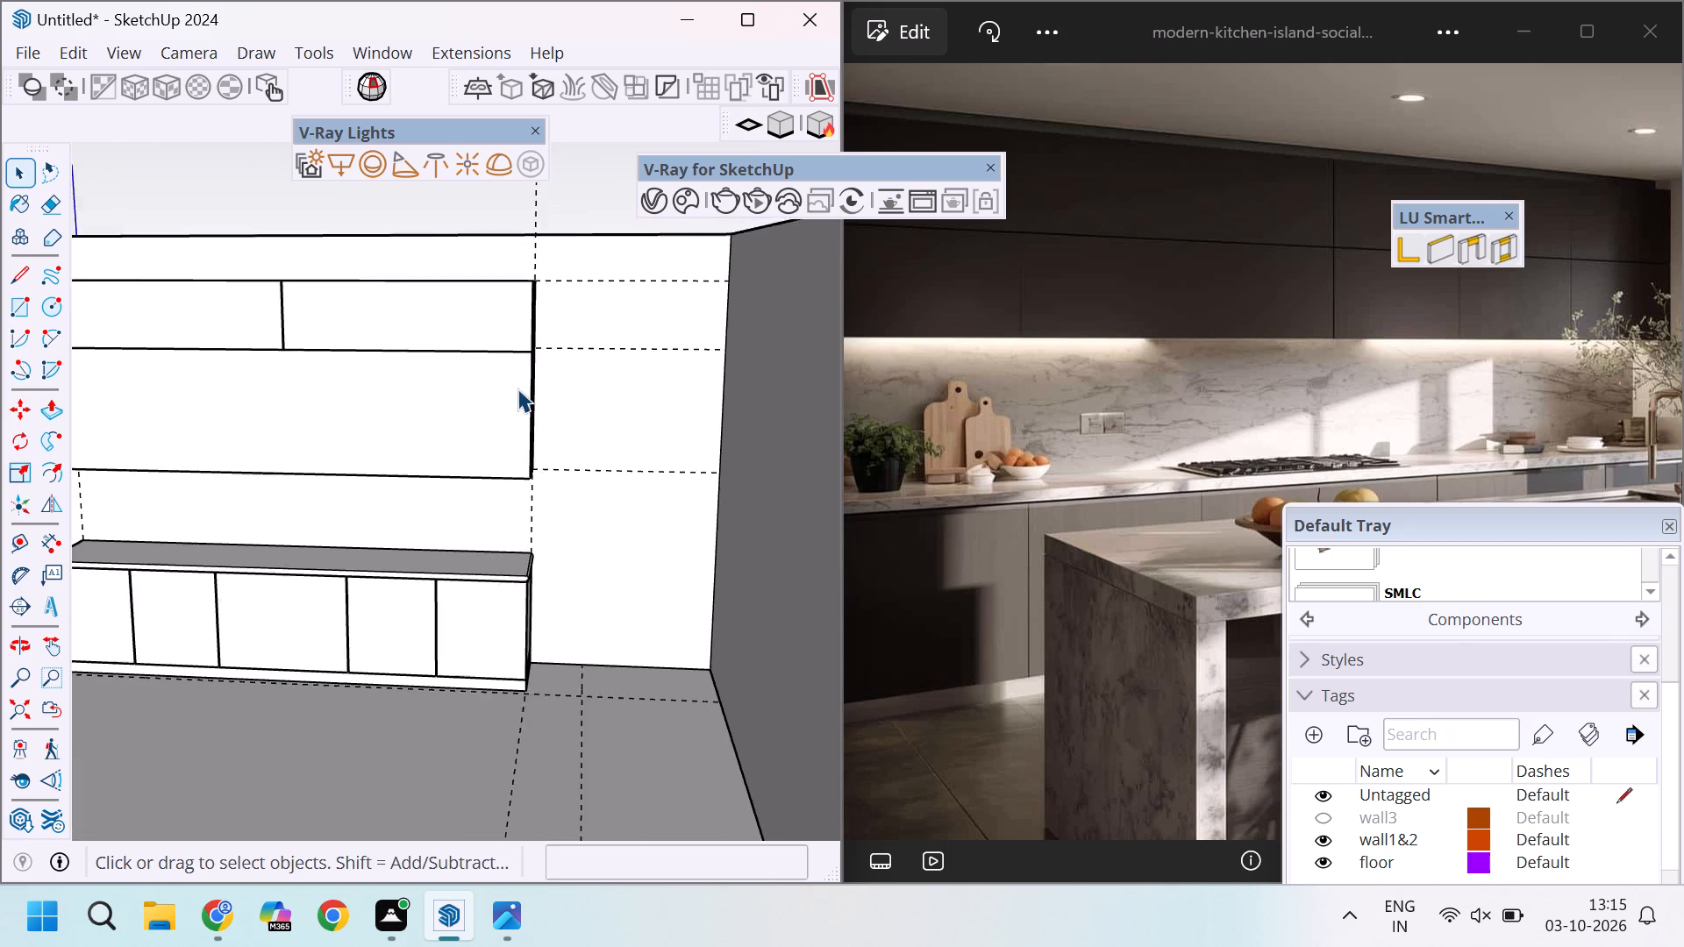
scroll(517, 388, down, 6)
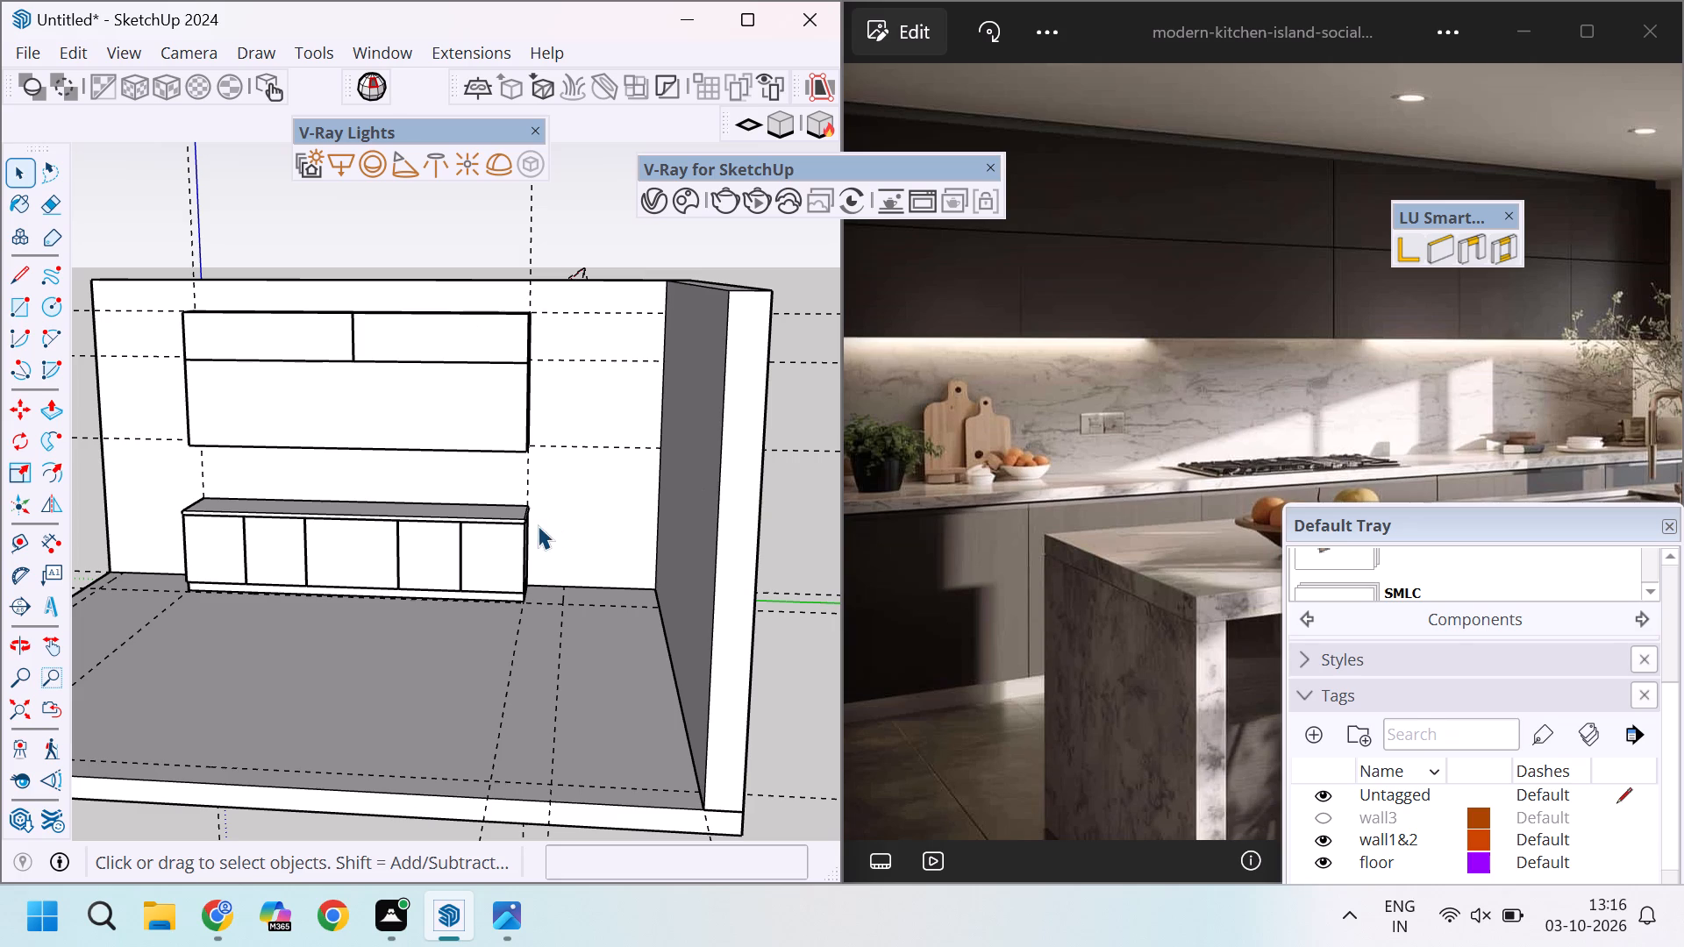
scroll(515, 526, down, 4)
scroll(412, 374, up, 5)
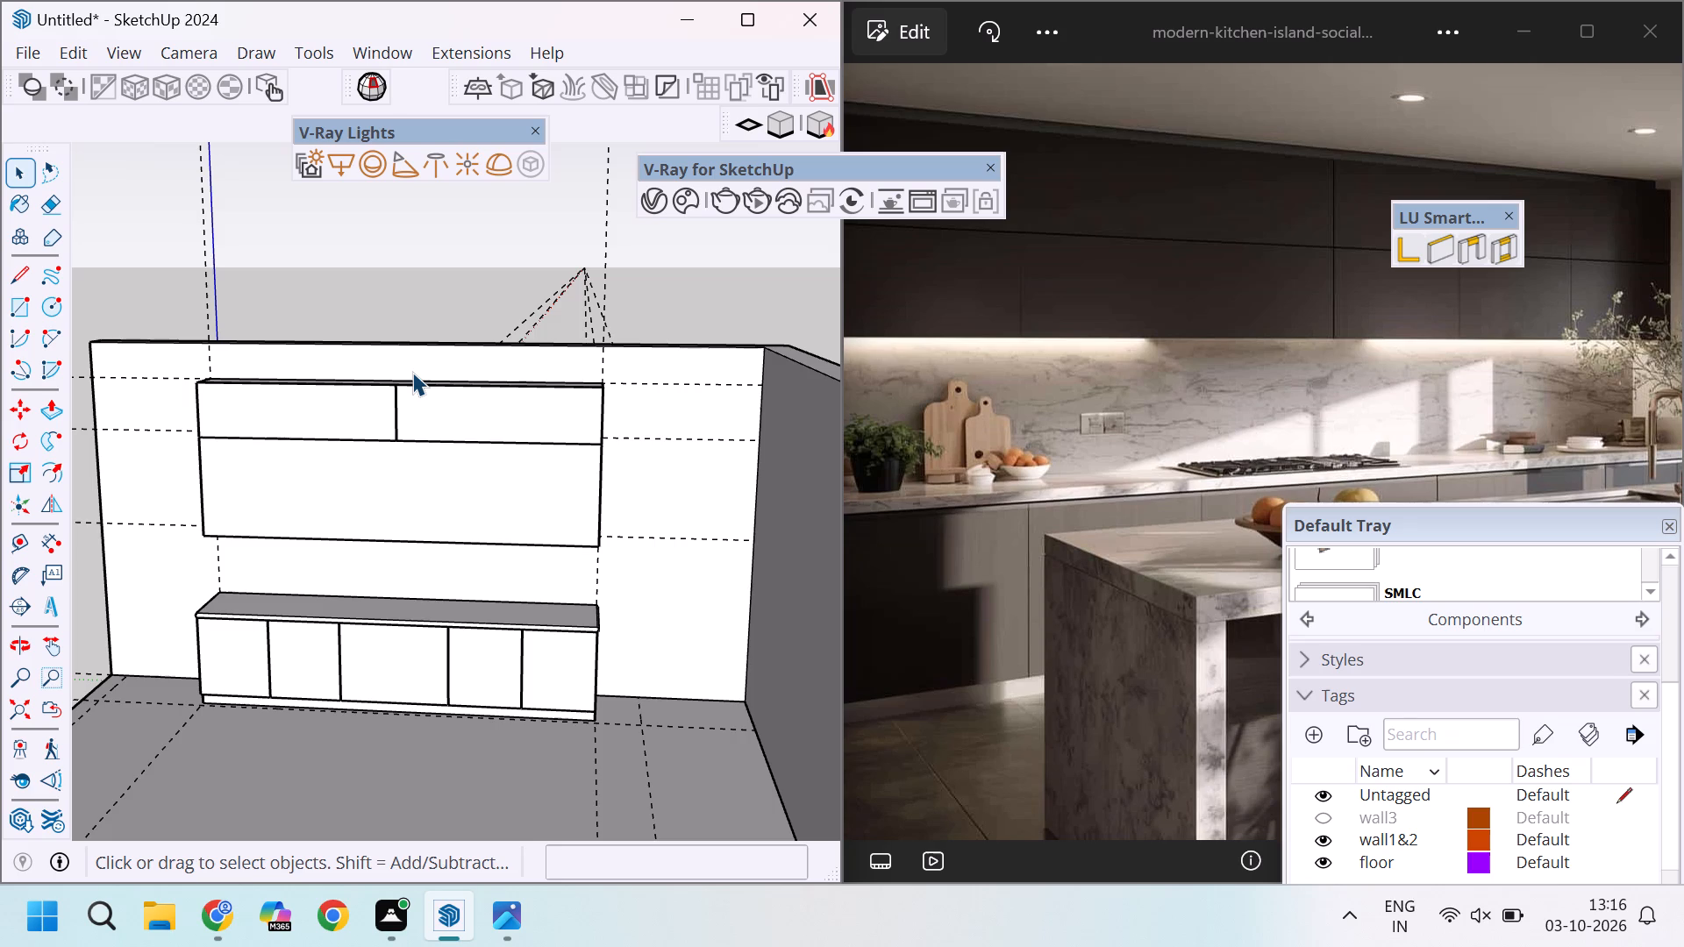
scroll(412, 372, down, 3)
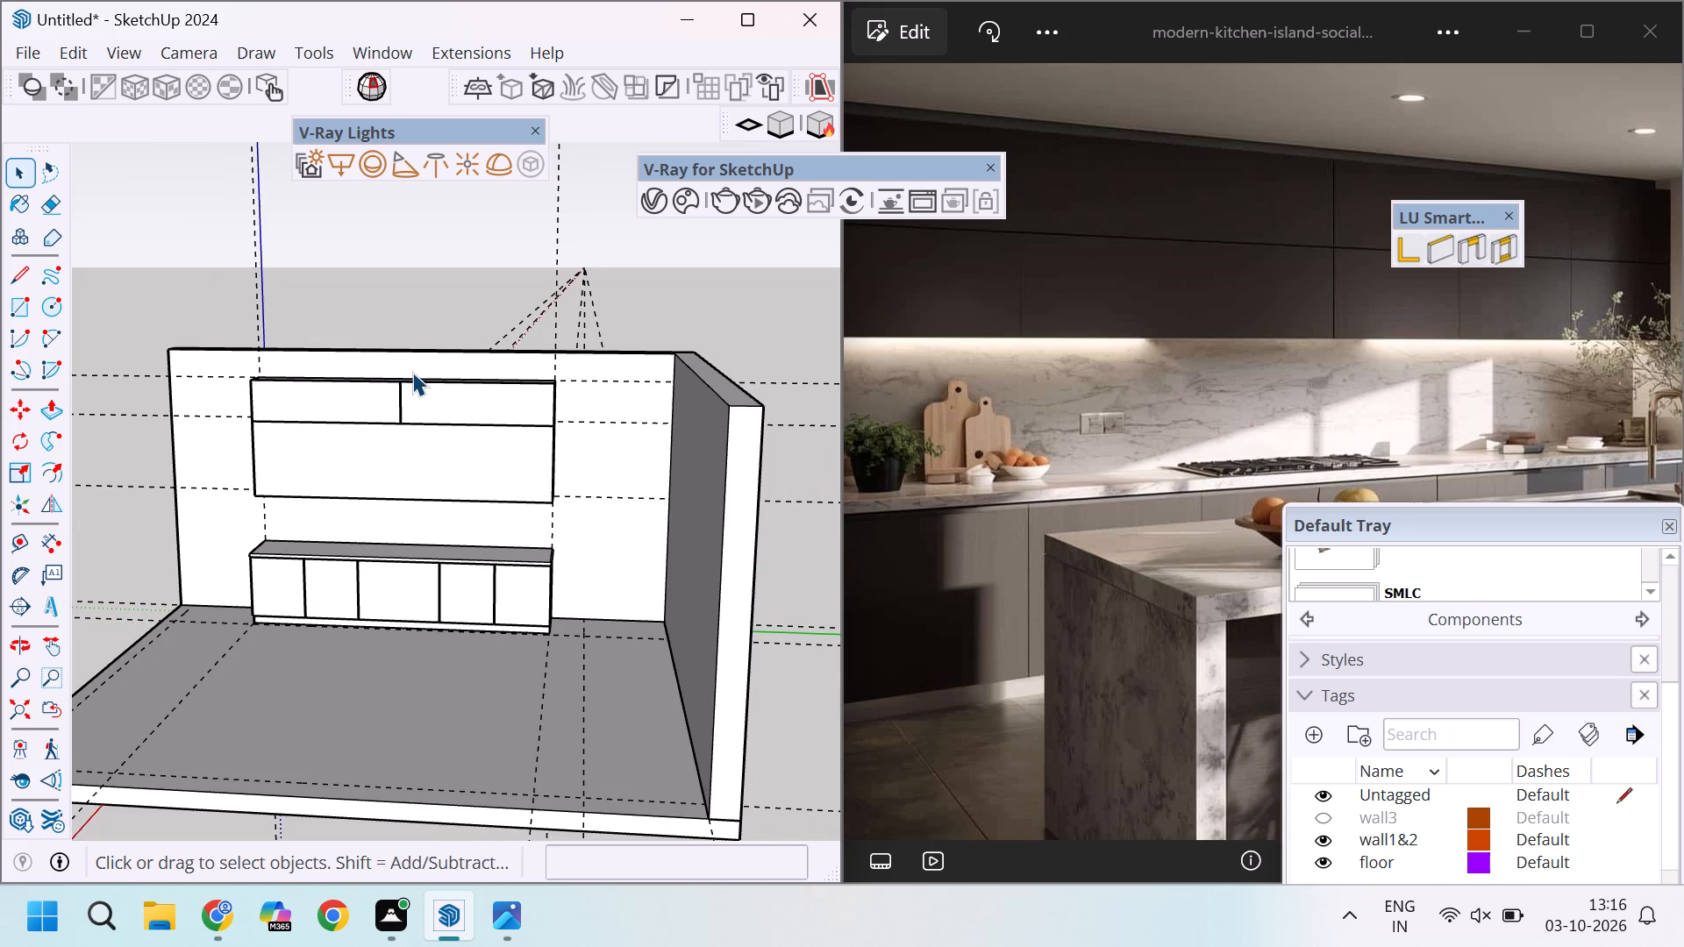
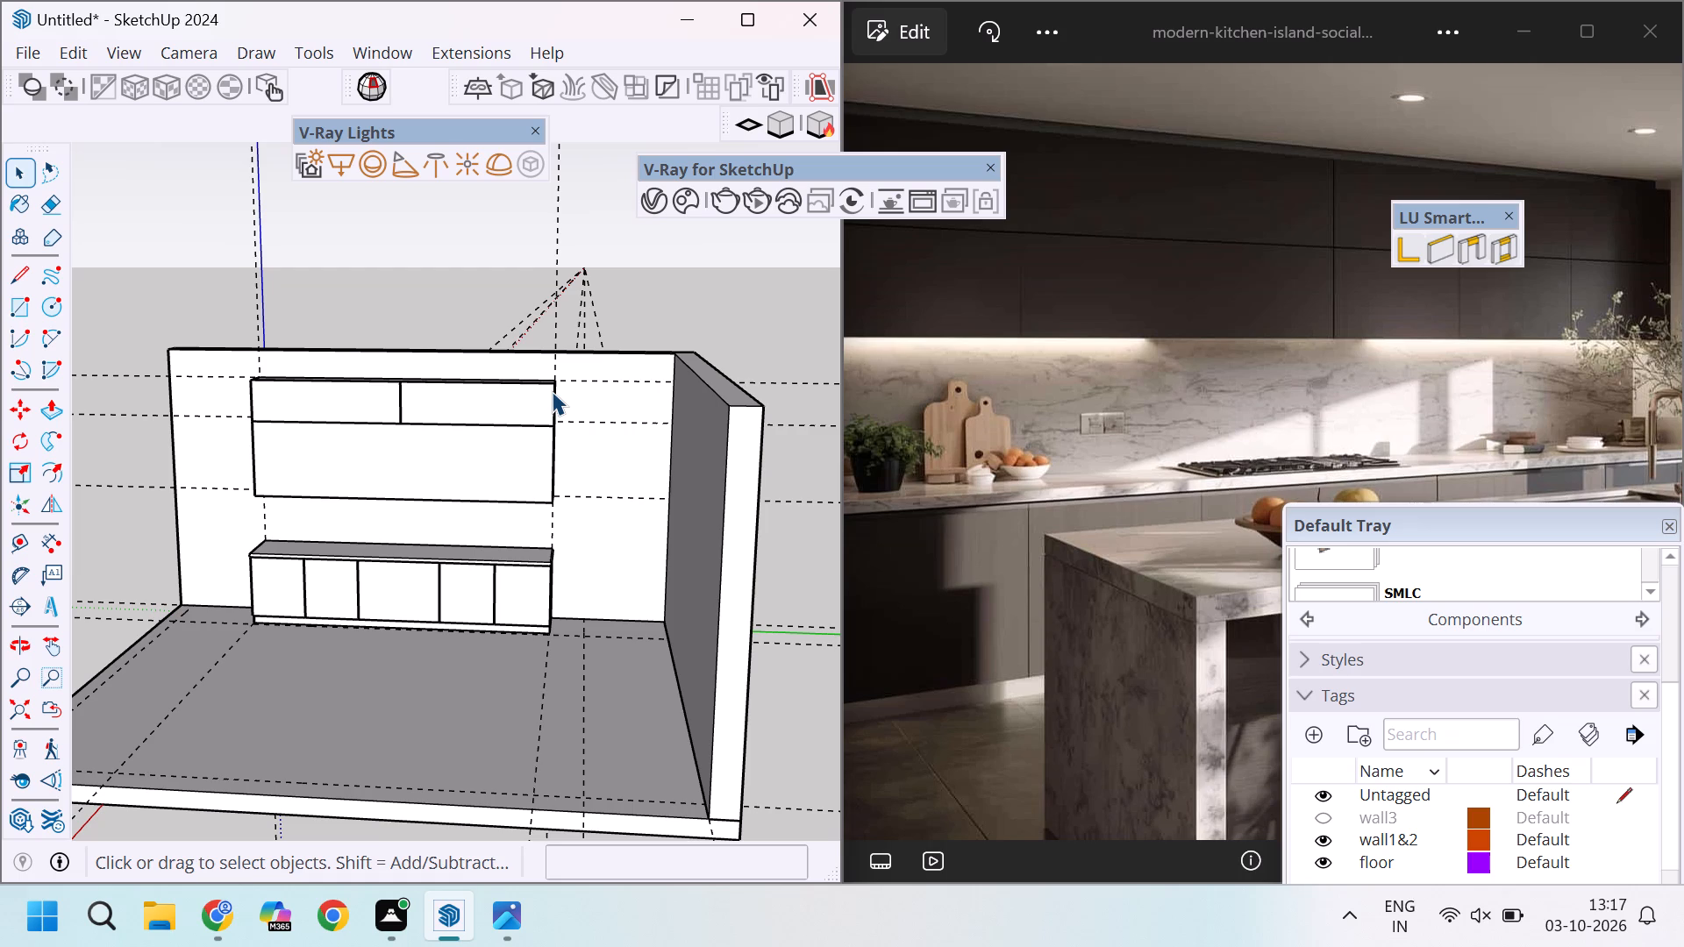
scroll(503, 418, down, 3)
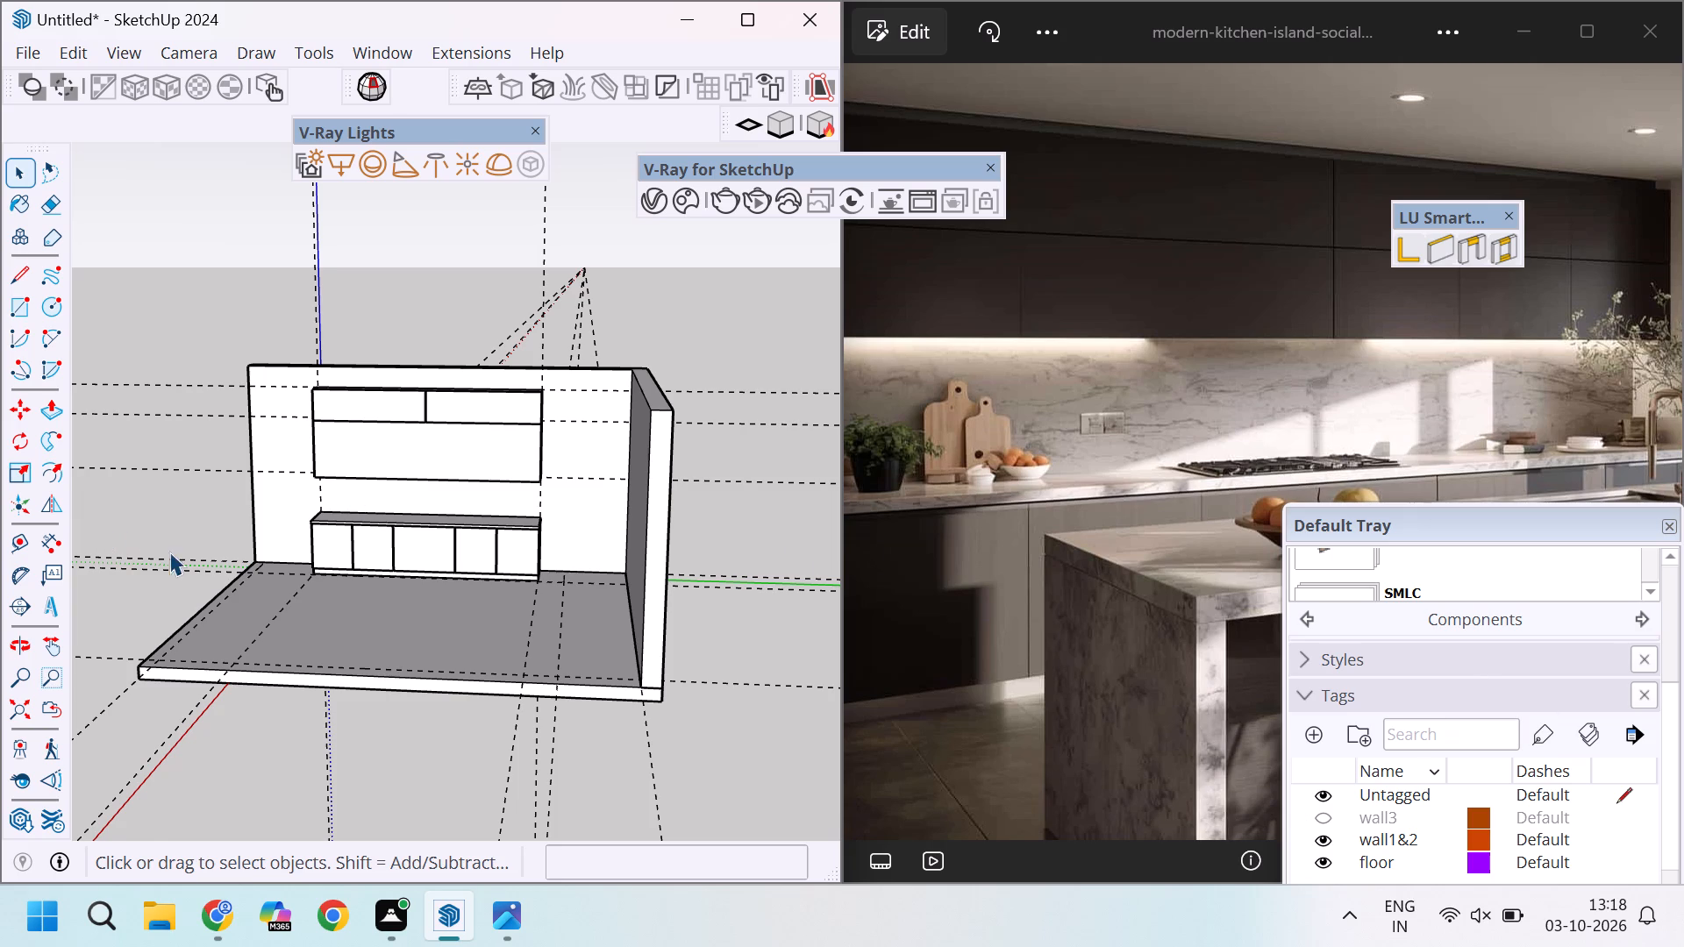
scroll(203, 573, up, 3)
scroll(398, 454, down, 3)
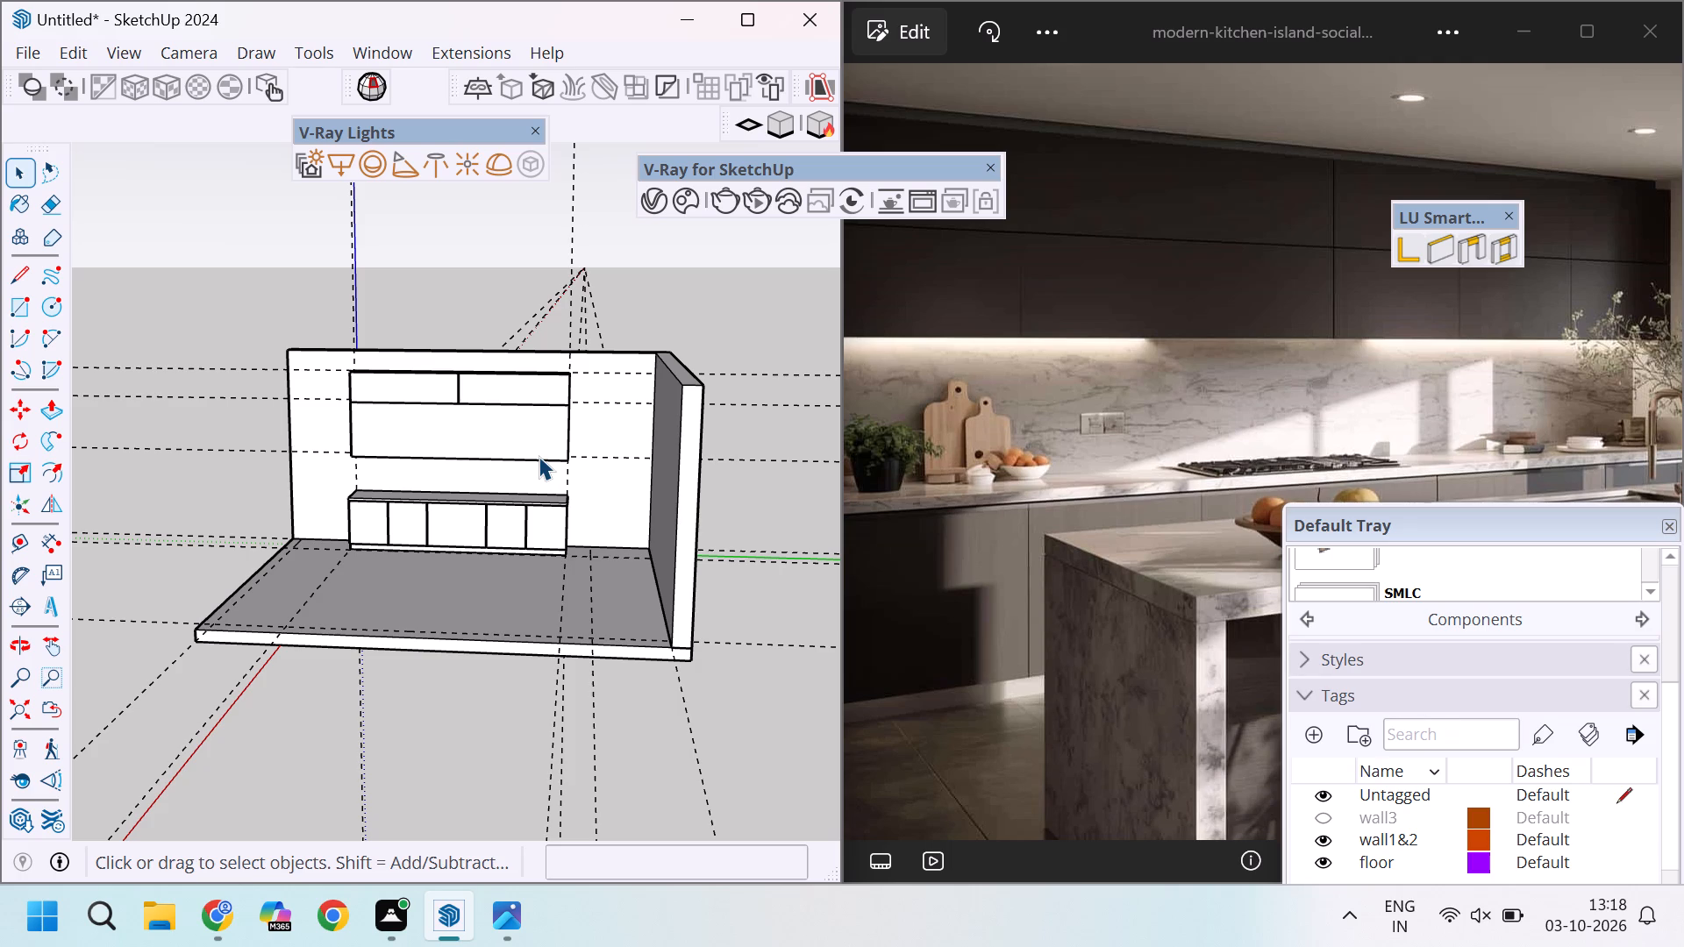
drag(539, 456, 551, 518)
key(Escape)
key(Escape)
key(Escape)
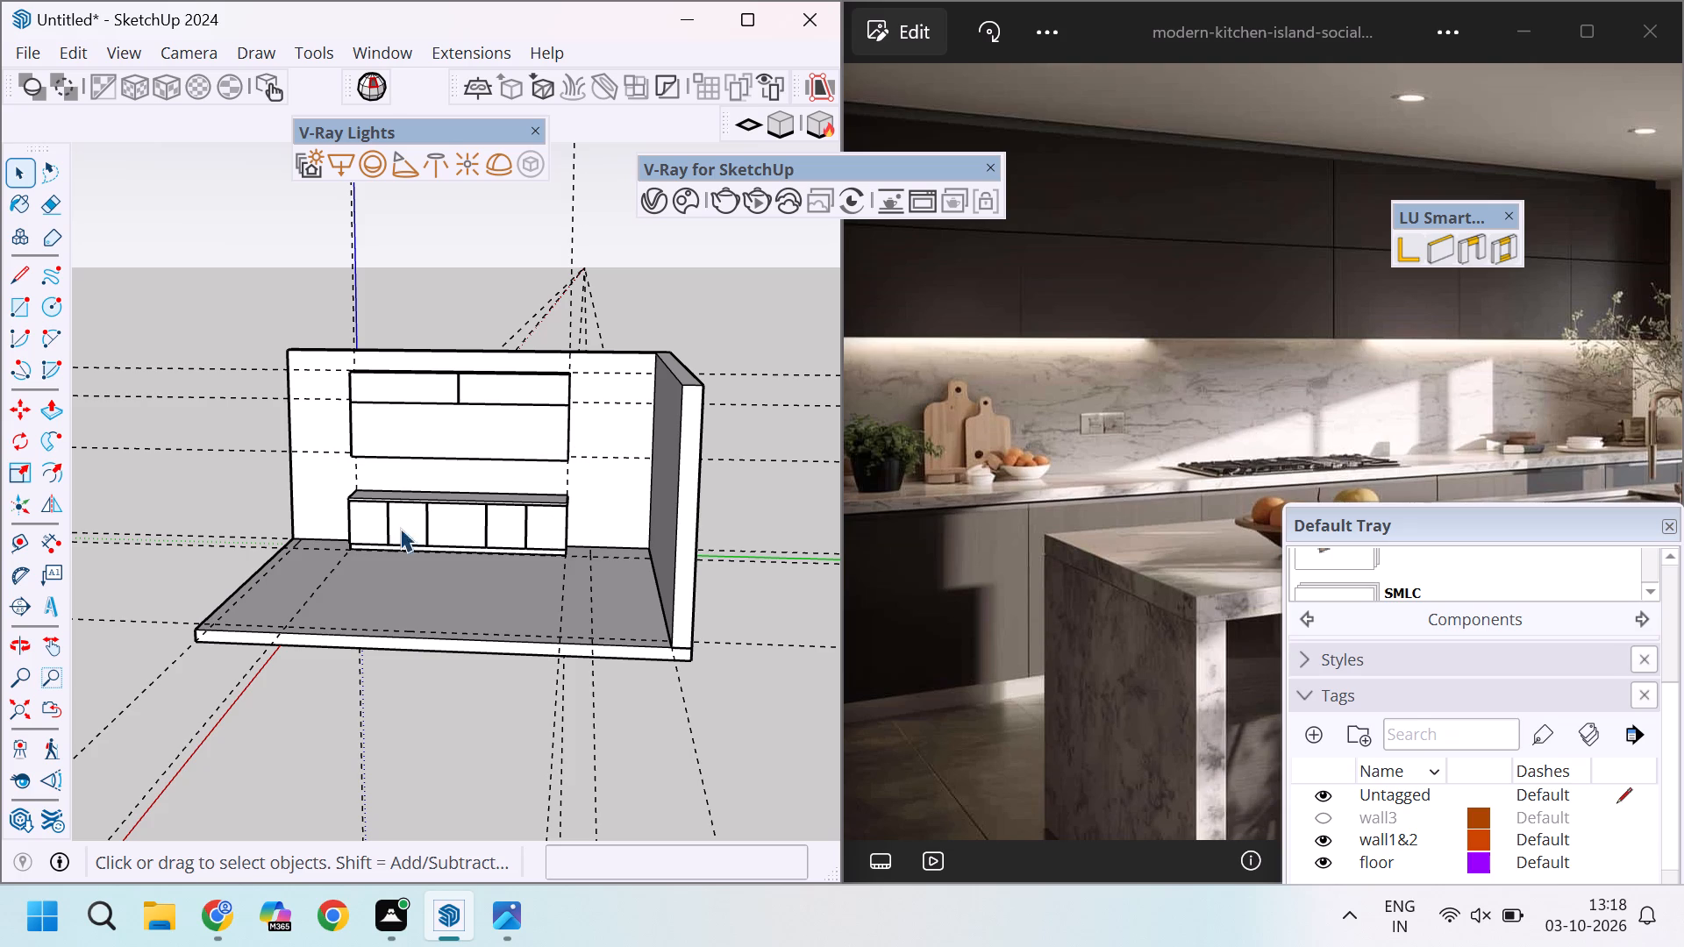
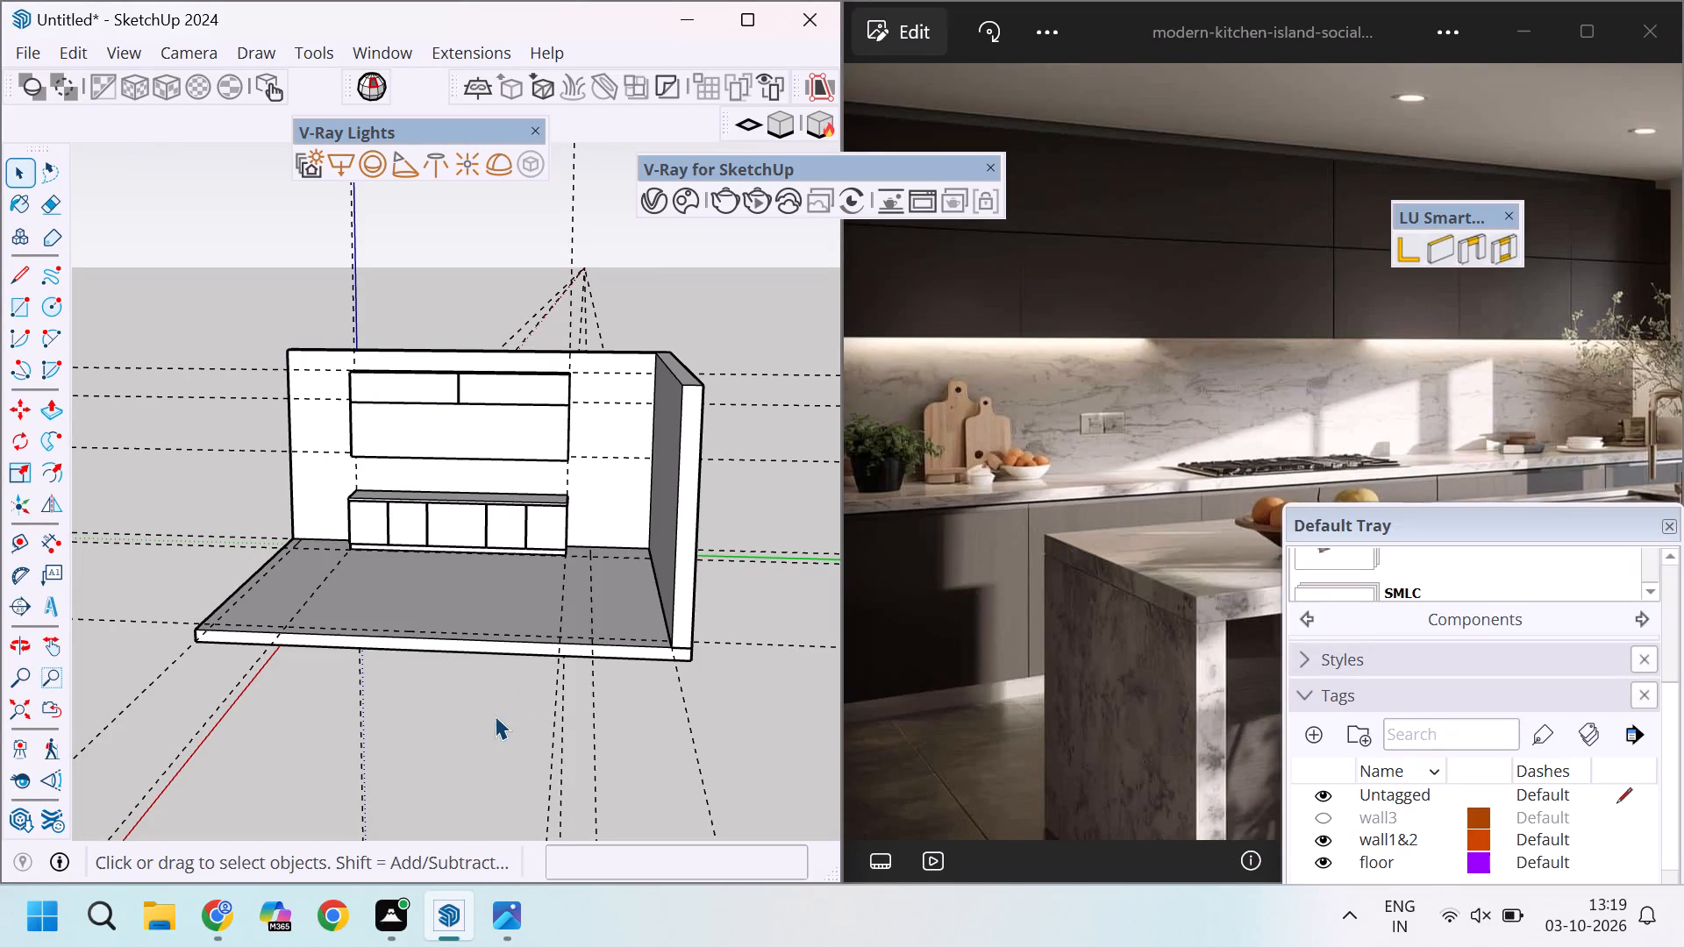
Examine the wall cabinets' upper door divisions and the recessed joint between the rows, comparing them with the reference kitchen.
scroll(482, 453, up, 3)
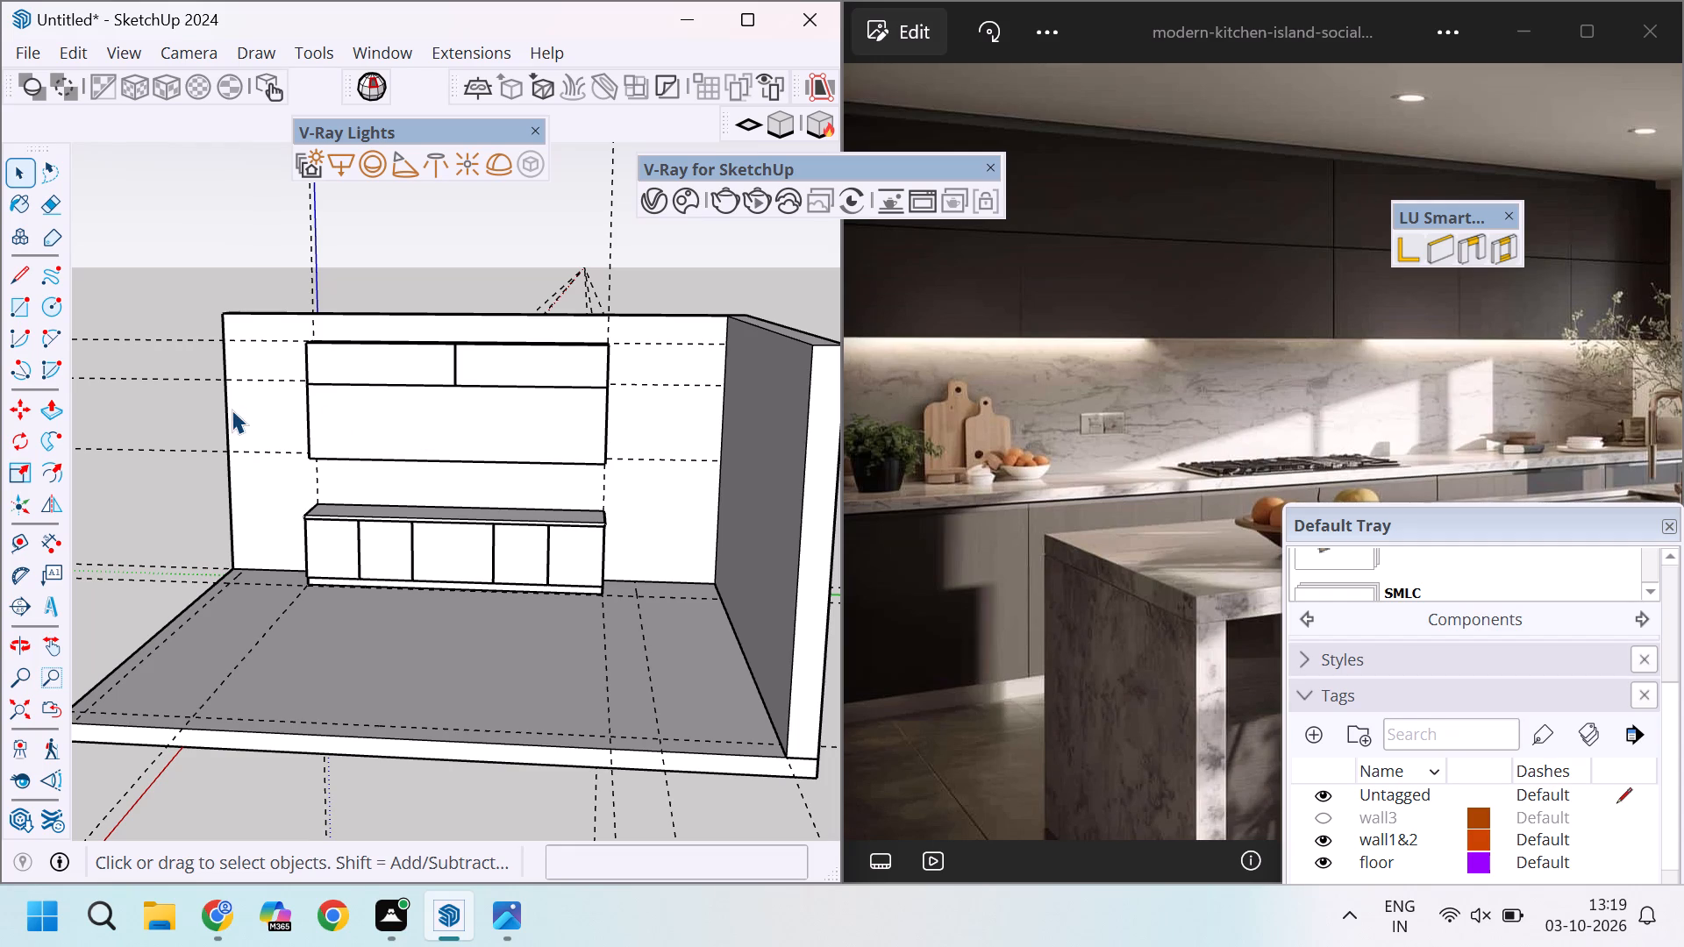
scroll(496, 390, up, 12)
scroll(574, 544, down, 5)
scroll(350, 452, up, 20)
scroll(350, 452, up, 2)
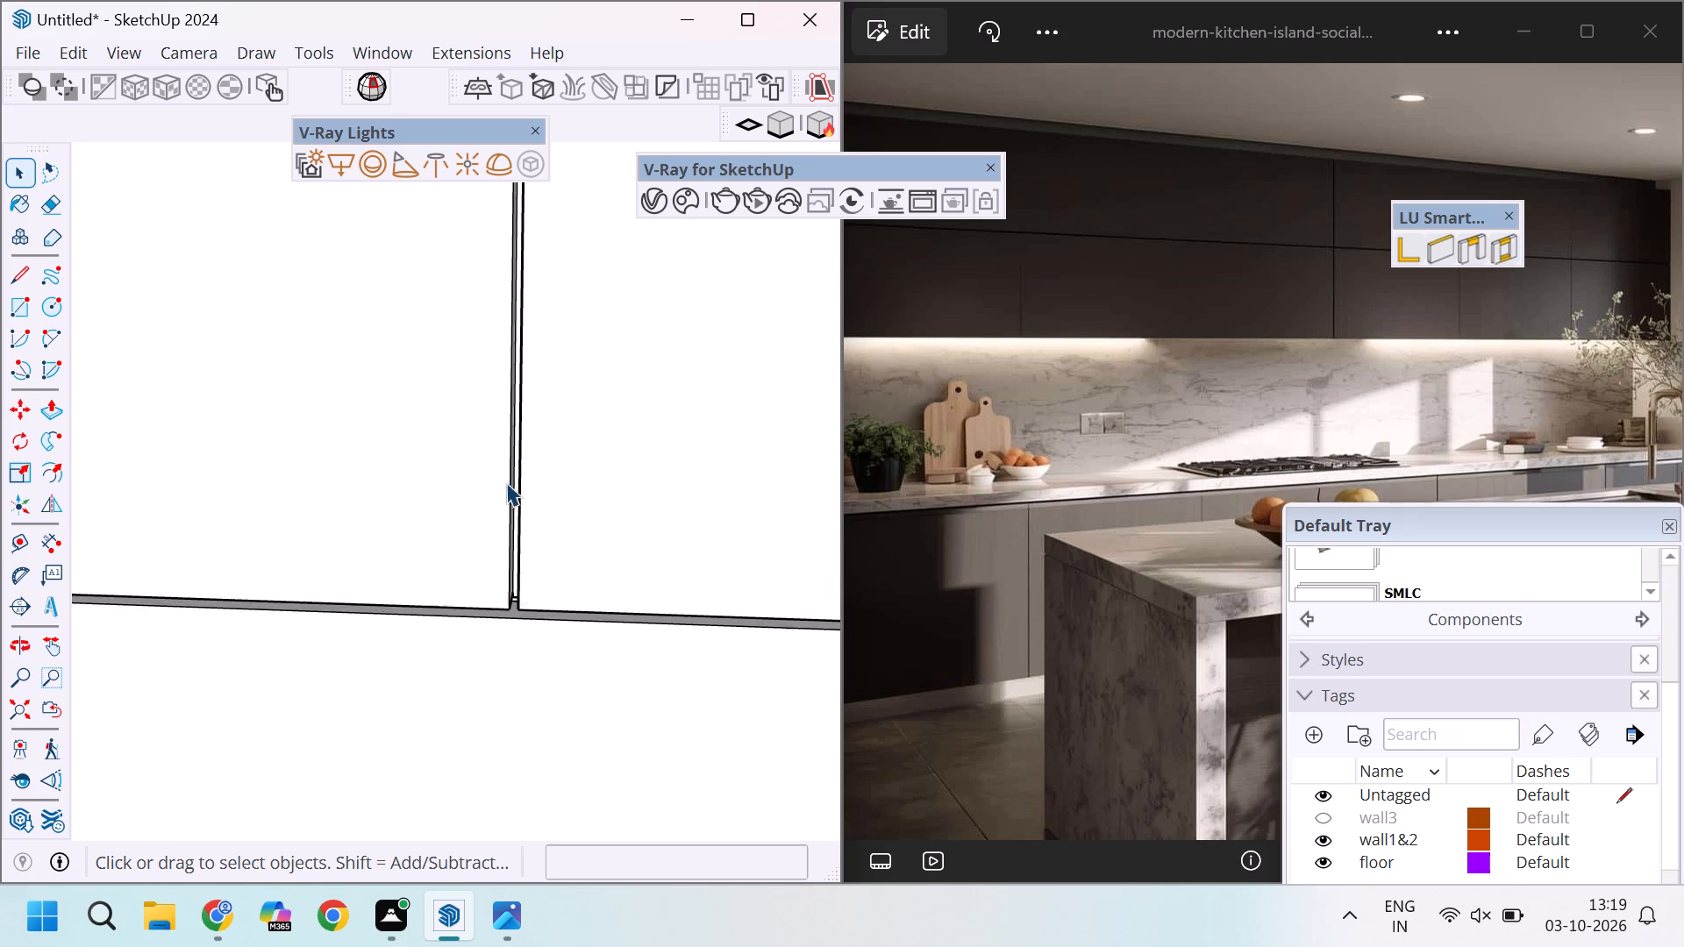
scroll(506, 482, up, 6)
scroll(489, 652, down, 14)
scroll(464, 614, up, 4)
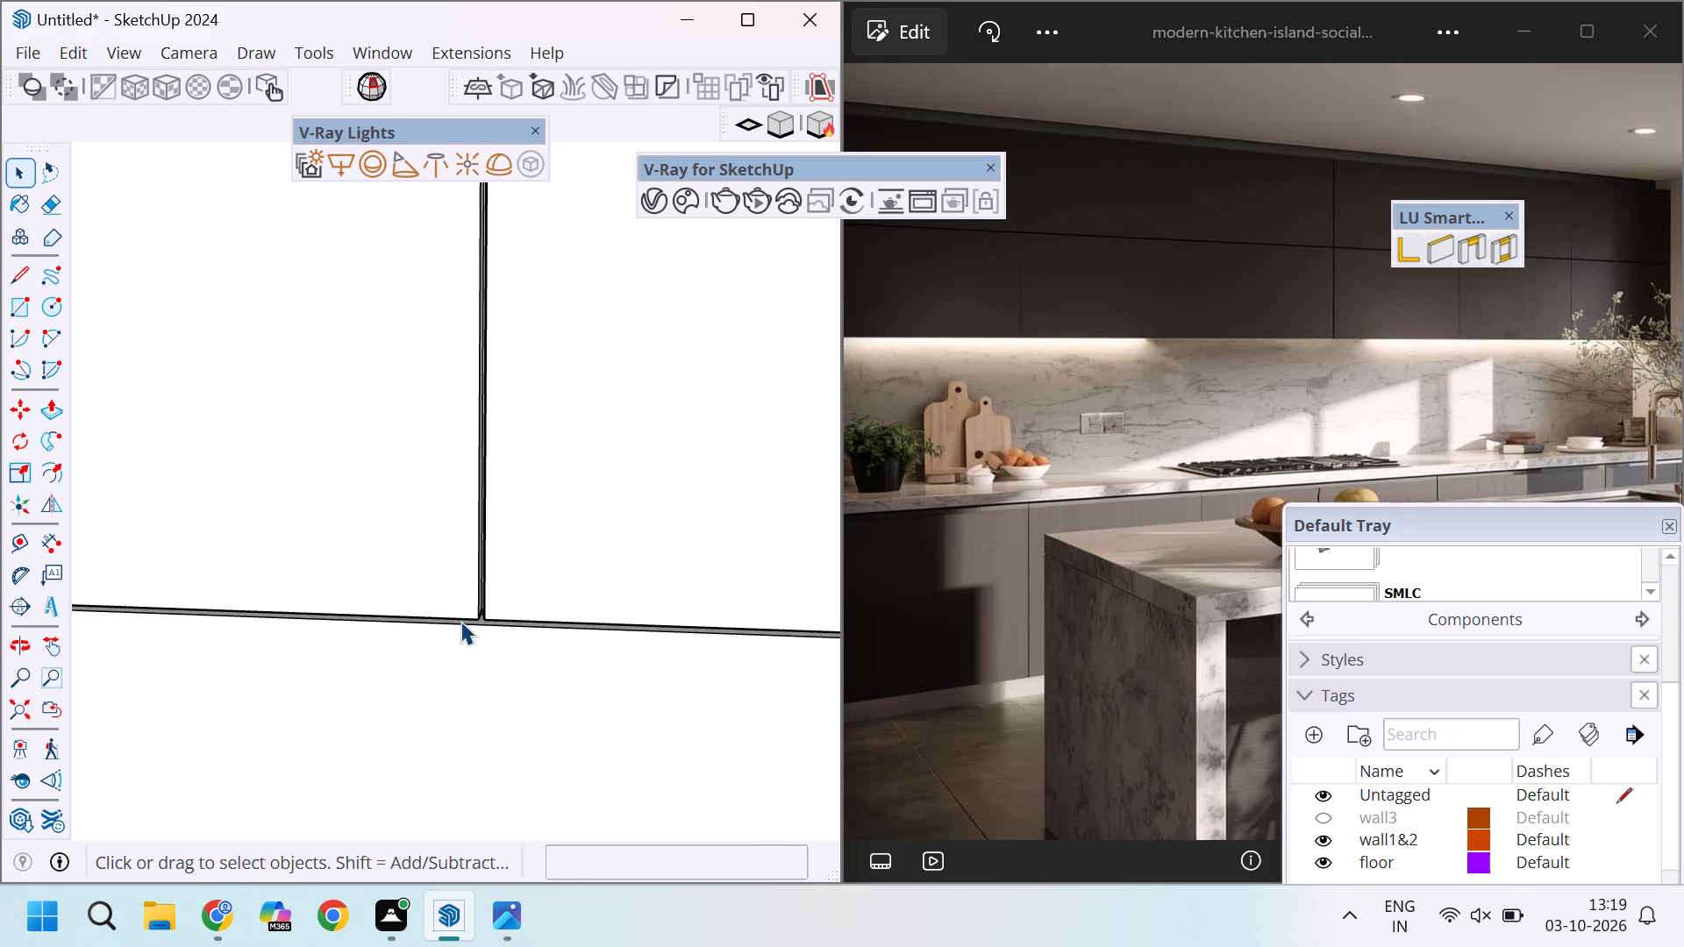
scroll(544, 671, down, 11)
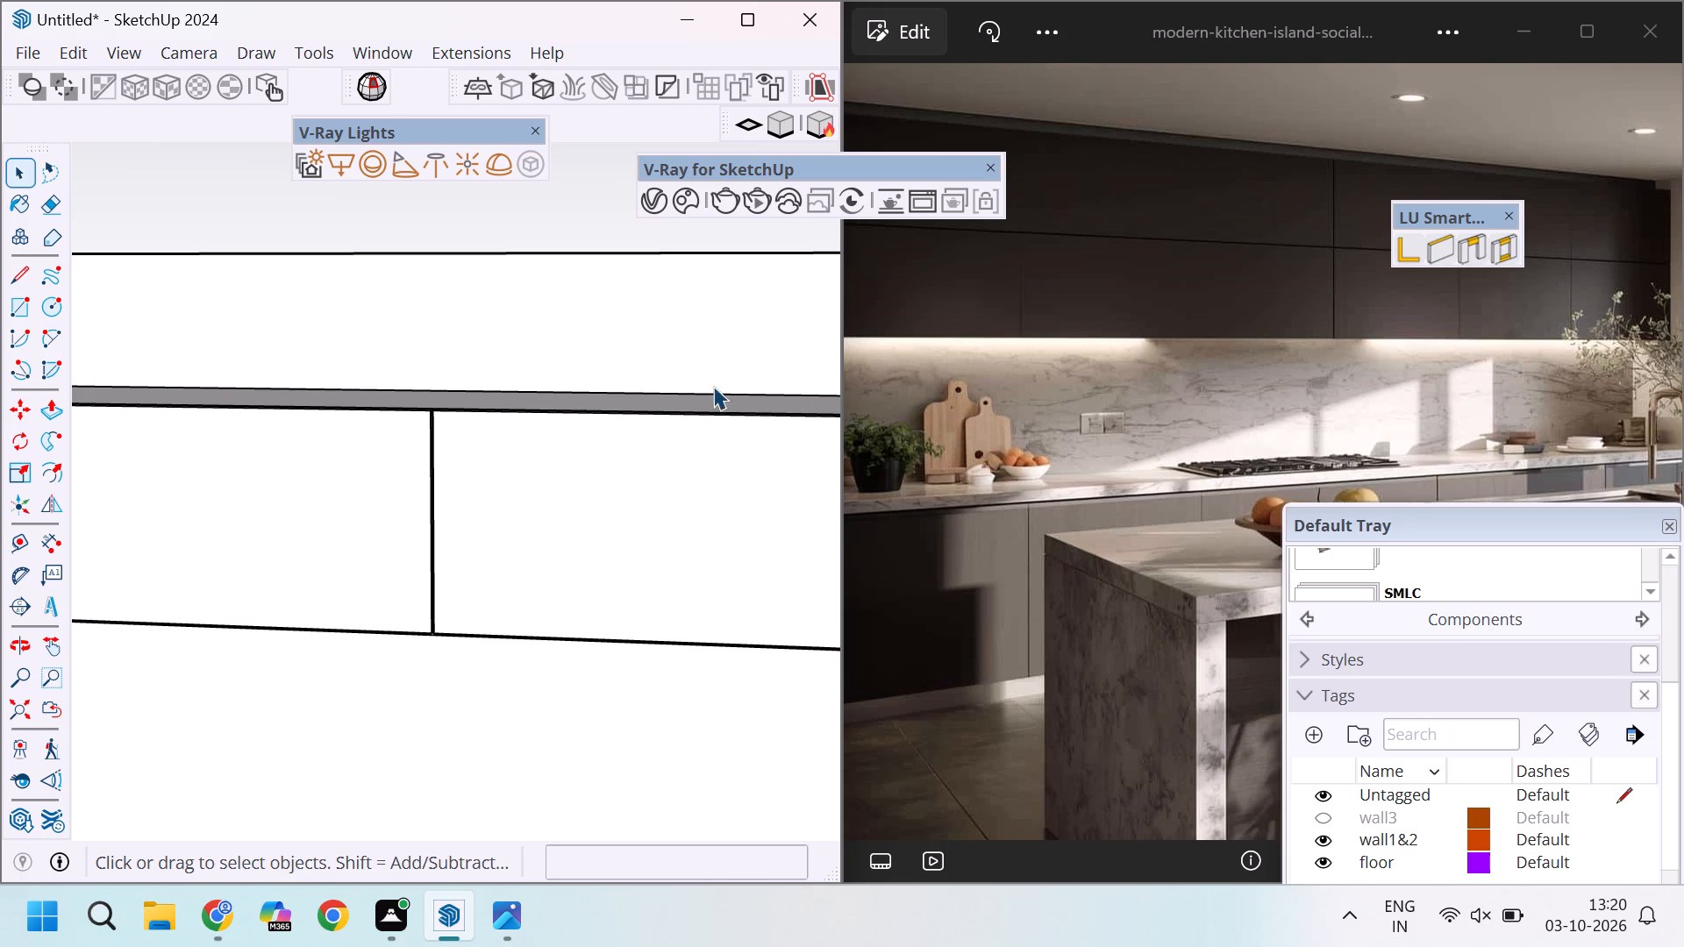
scroll(634, 372, down, 9)
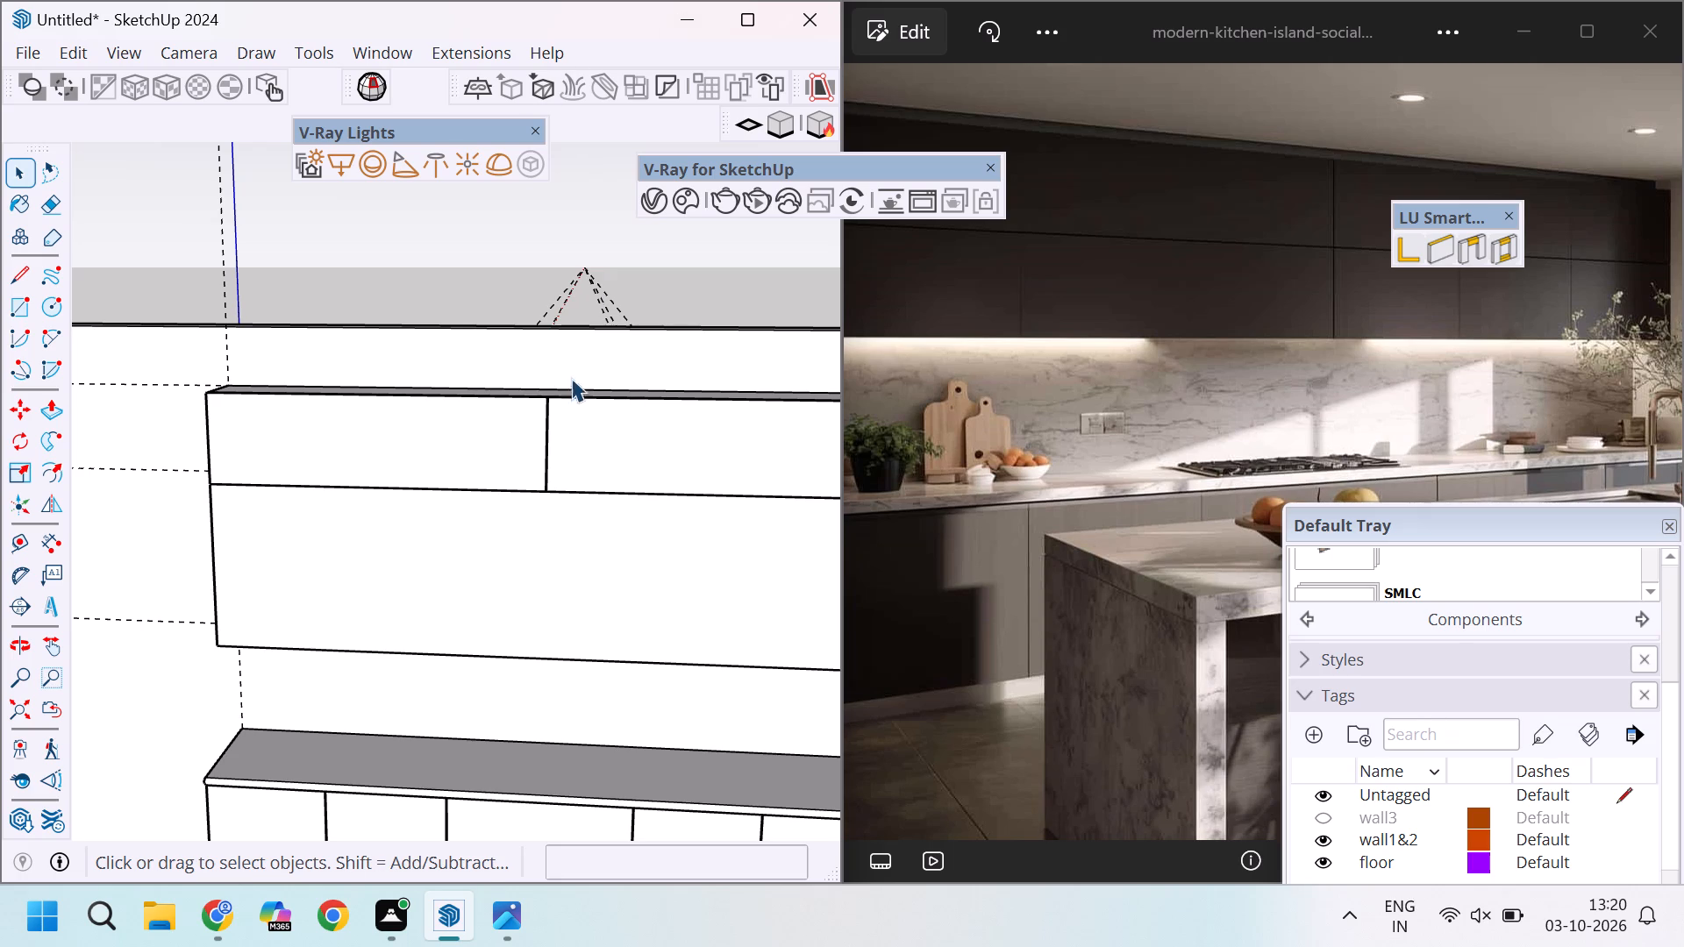
scroll(596, 416, down, 10)
scroll(582, 416, up, 15)
scroll(655, 494, down, 3)
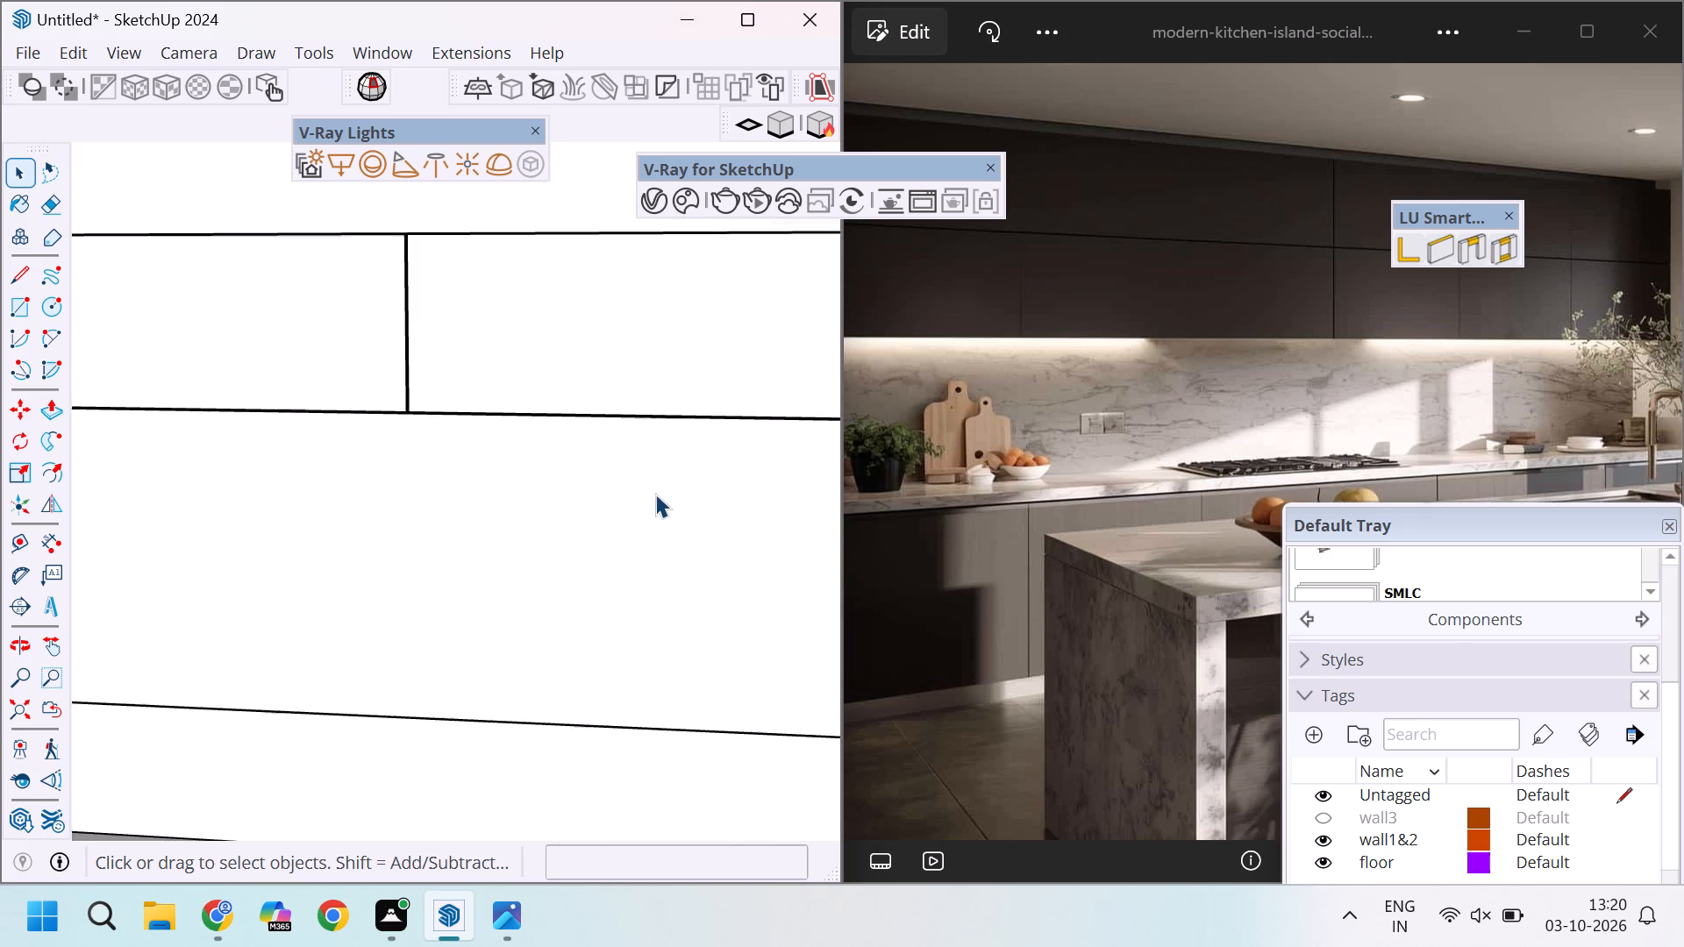
scroll(655, 494, down, 12)
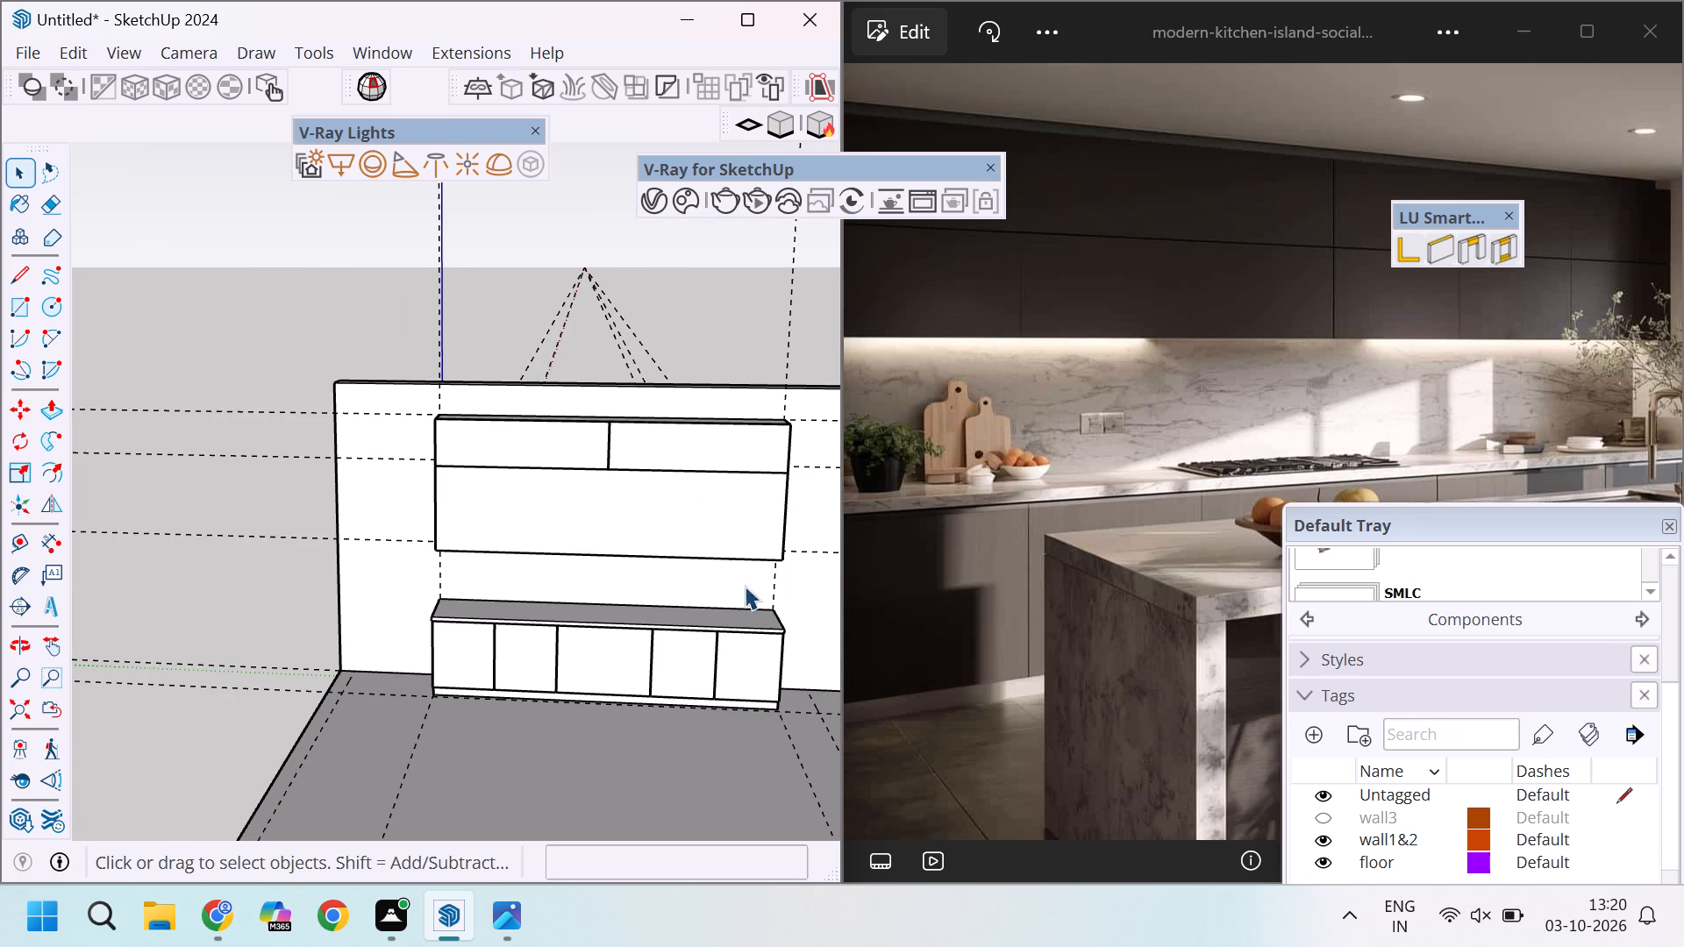
scroll(699, 495, up, 10)
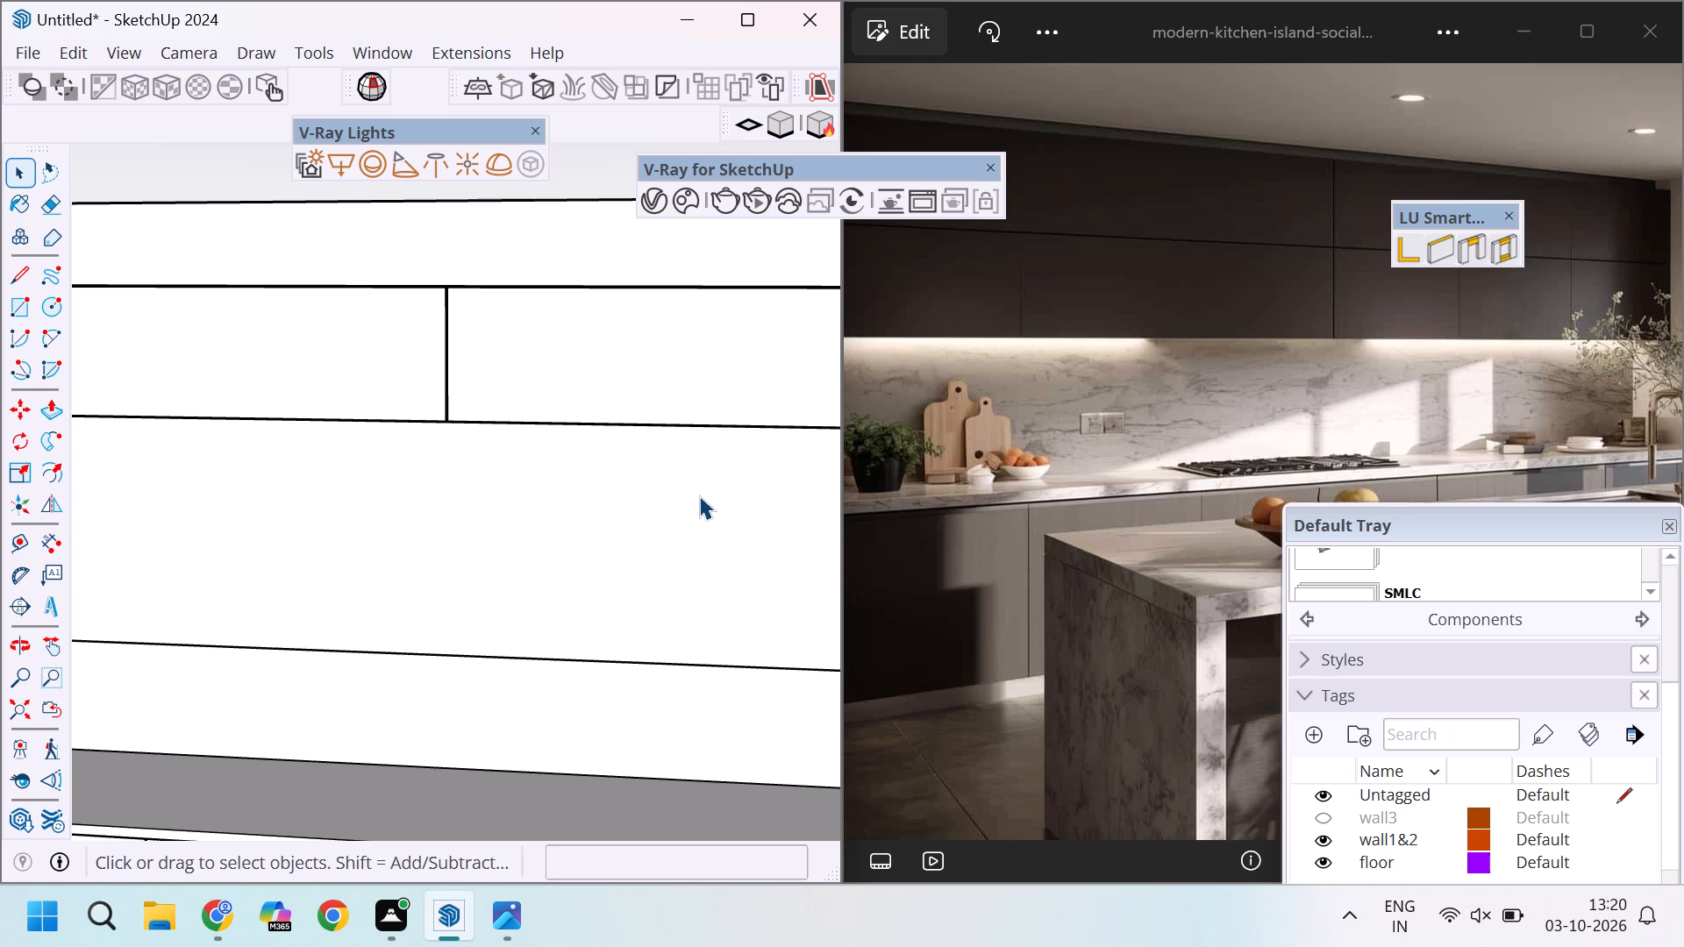
scroll(699, 495, down, 1)
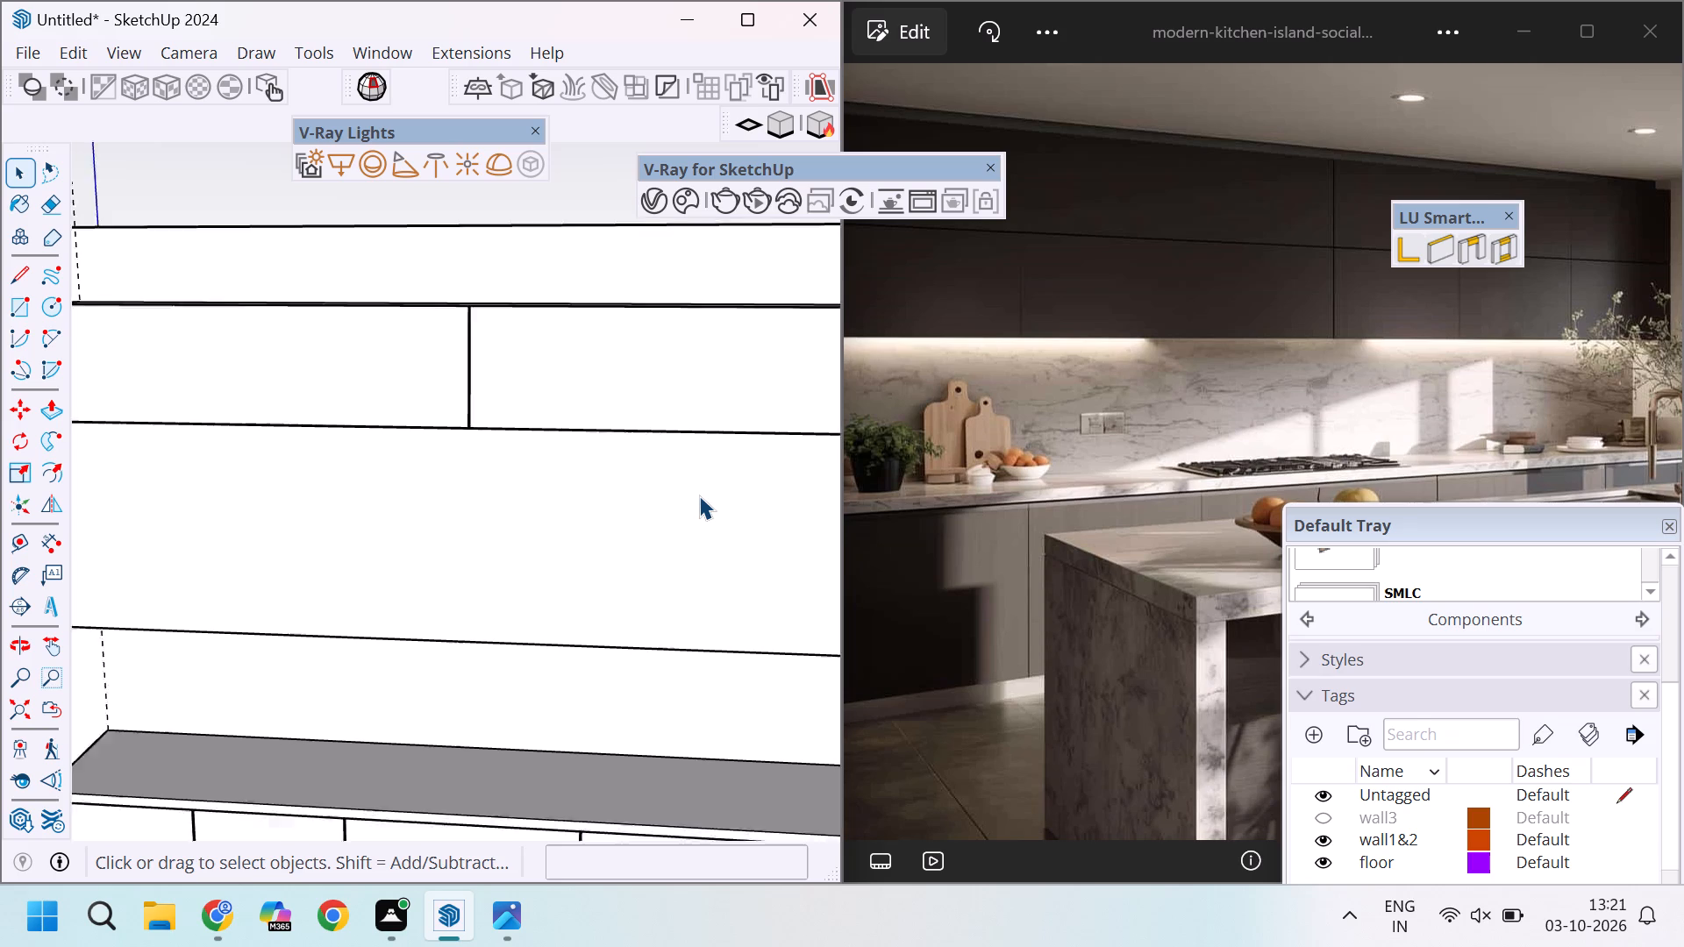
scroll(699, 495, down, 2)
scroll(675, 495, up, 4)
scroll(671, 495, down, 4)
scroll(656, 495, up, 1)
scroll(653, 495, down, 8)
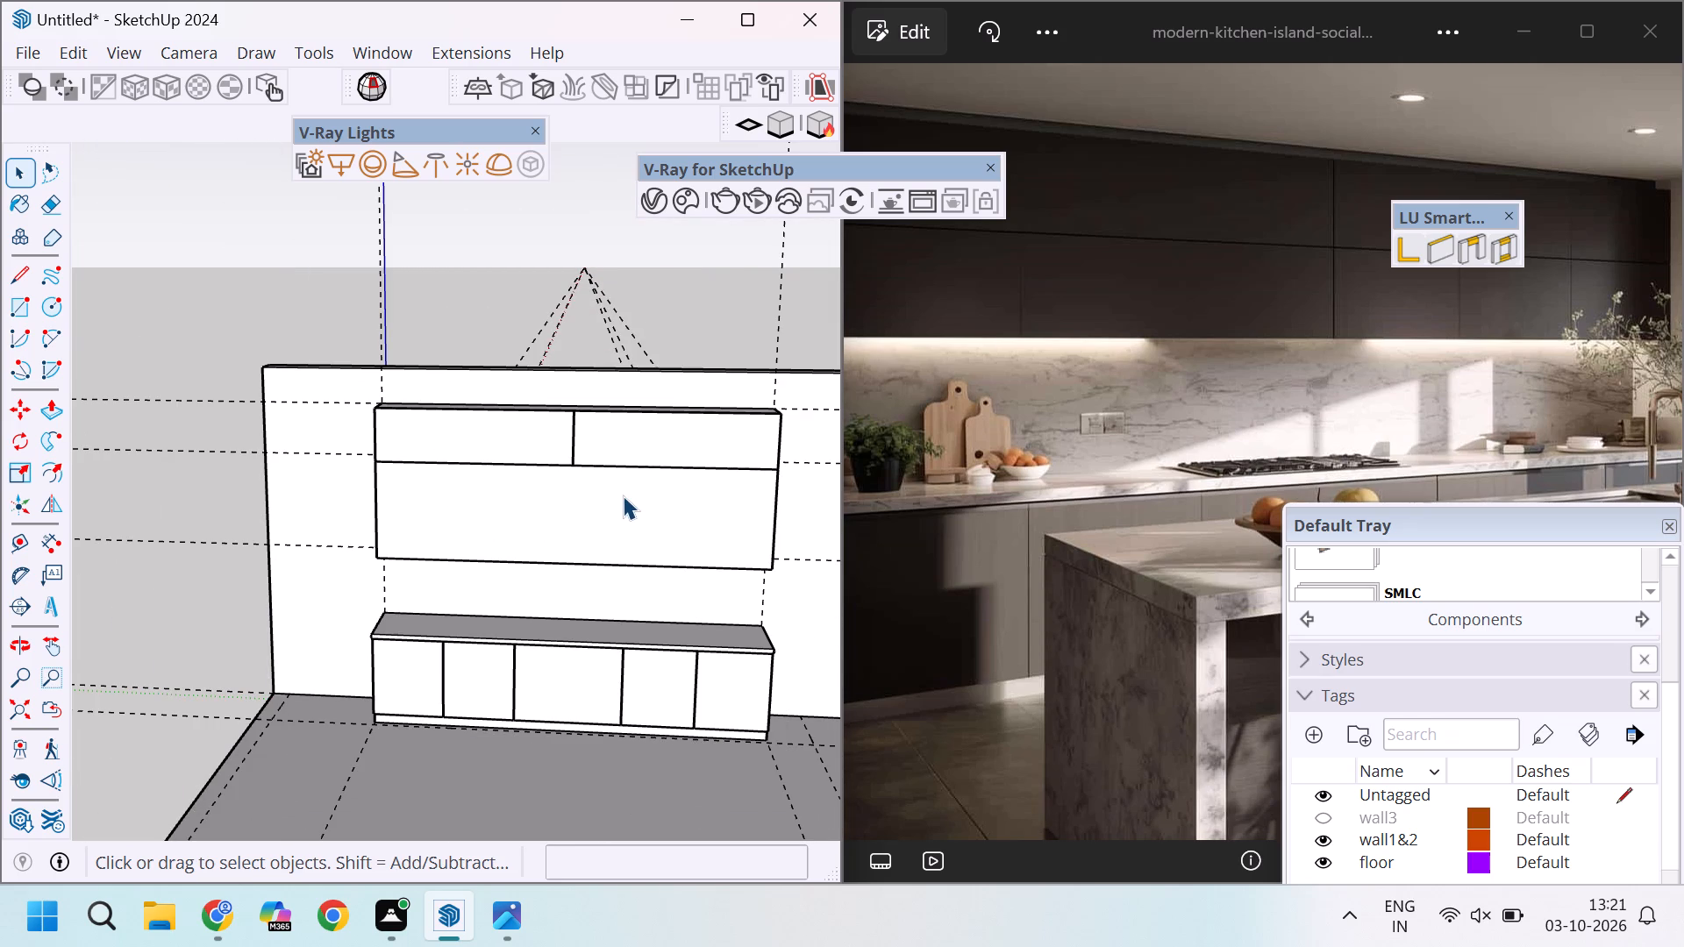
scroll(623, 495, down, 2)
scroll(623, 495, up, 3)
scroll(623, 495, down, 3)
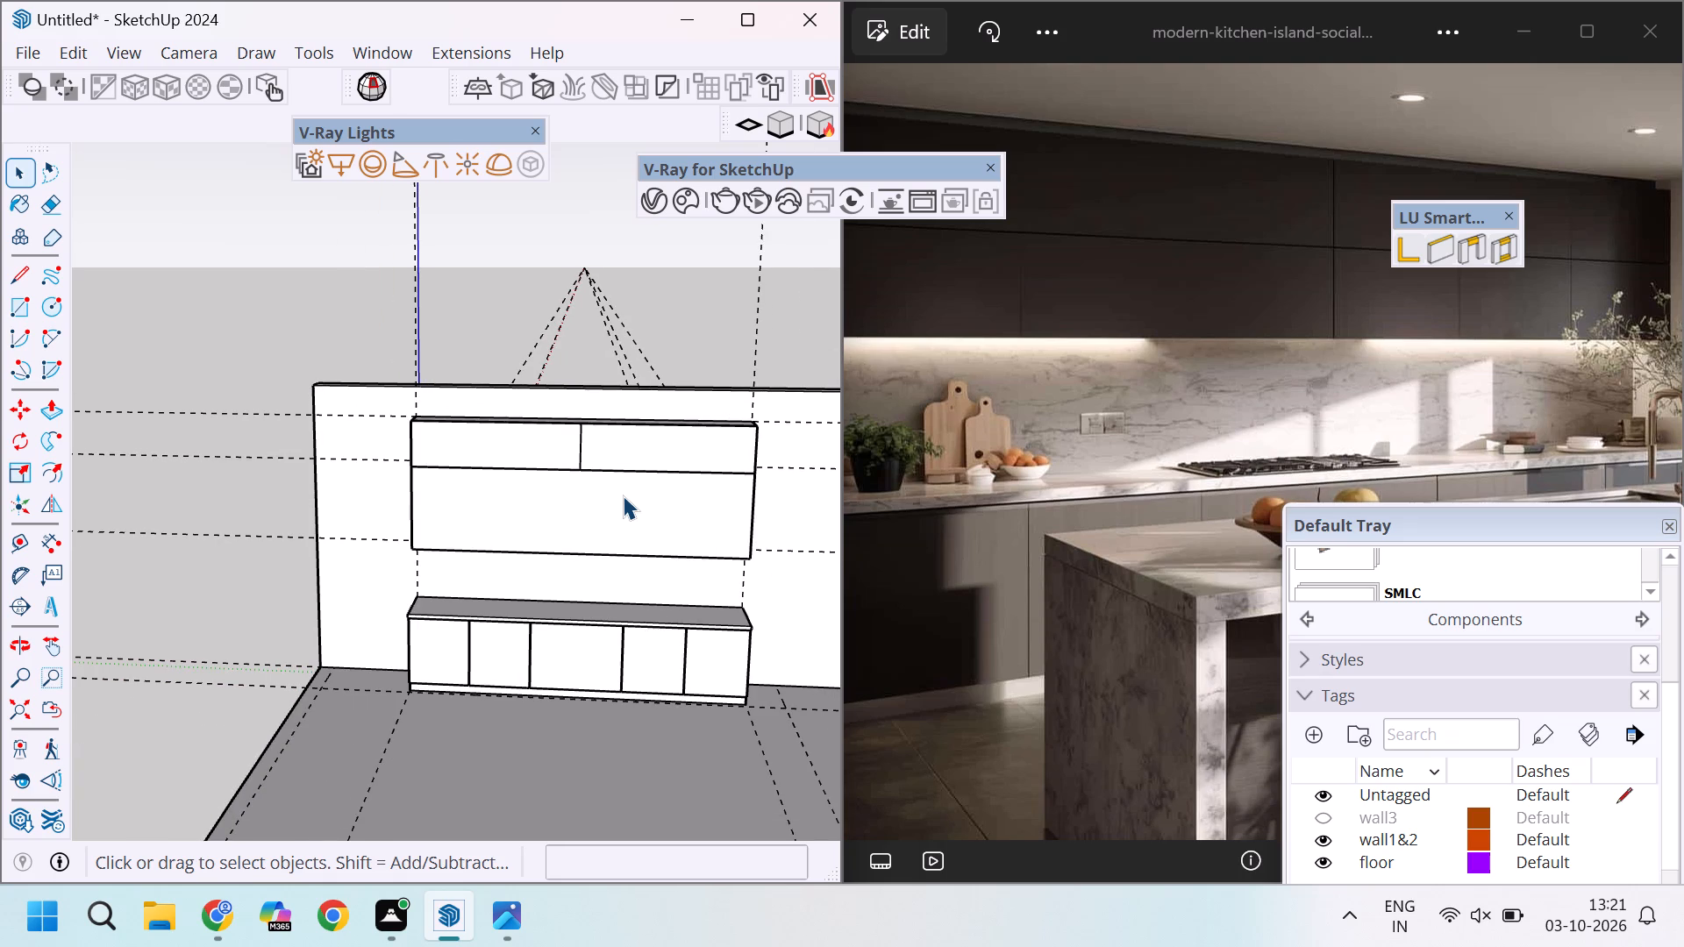
scroll(623, 495, down, 2)
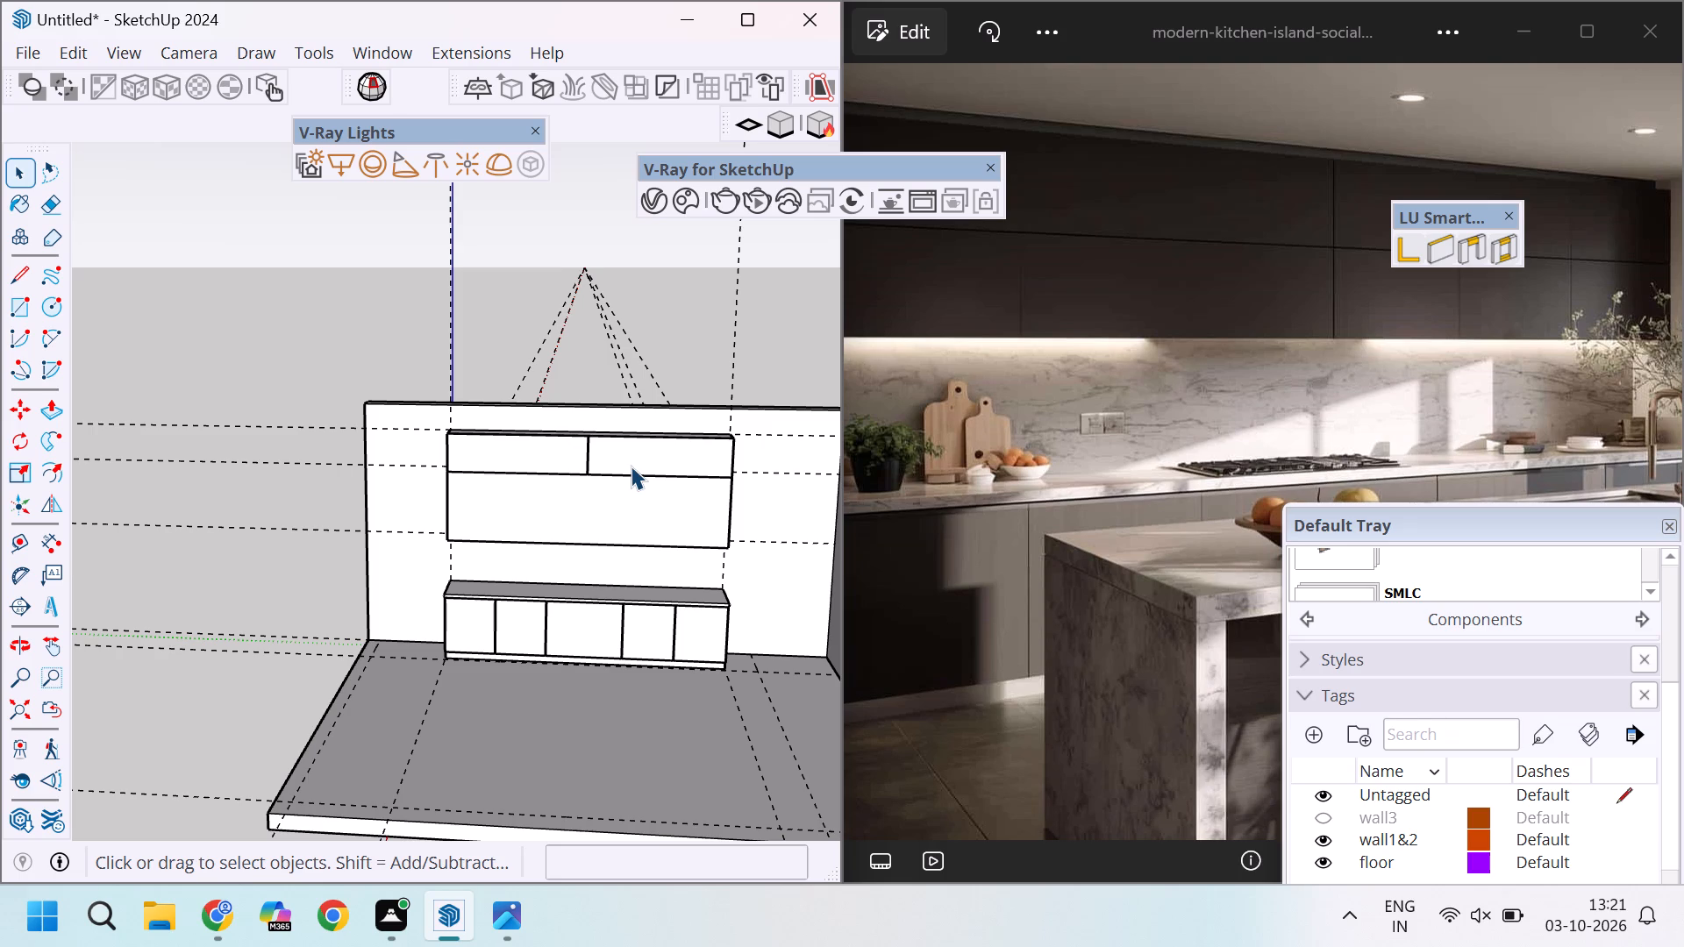
scroll(696, 502, down, 5)
scroll(693, 502, up, 5)
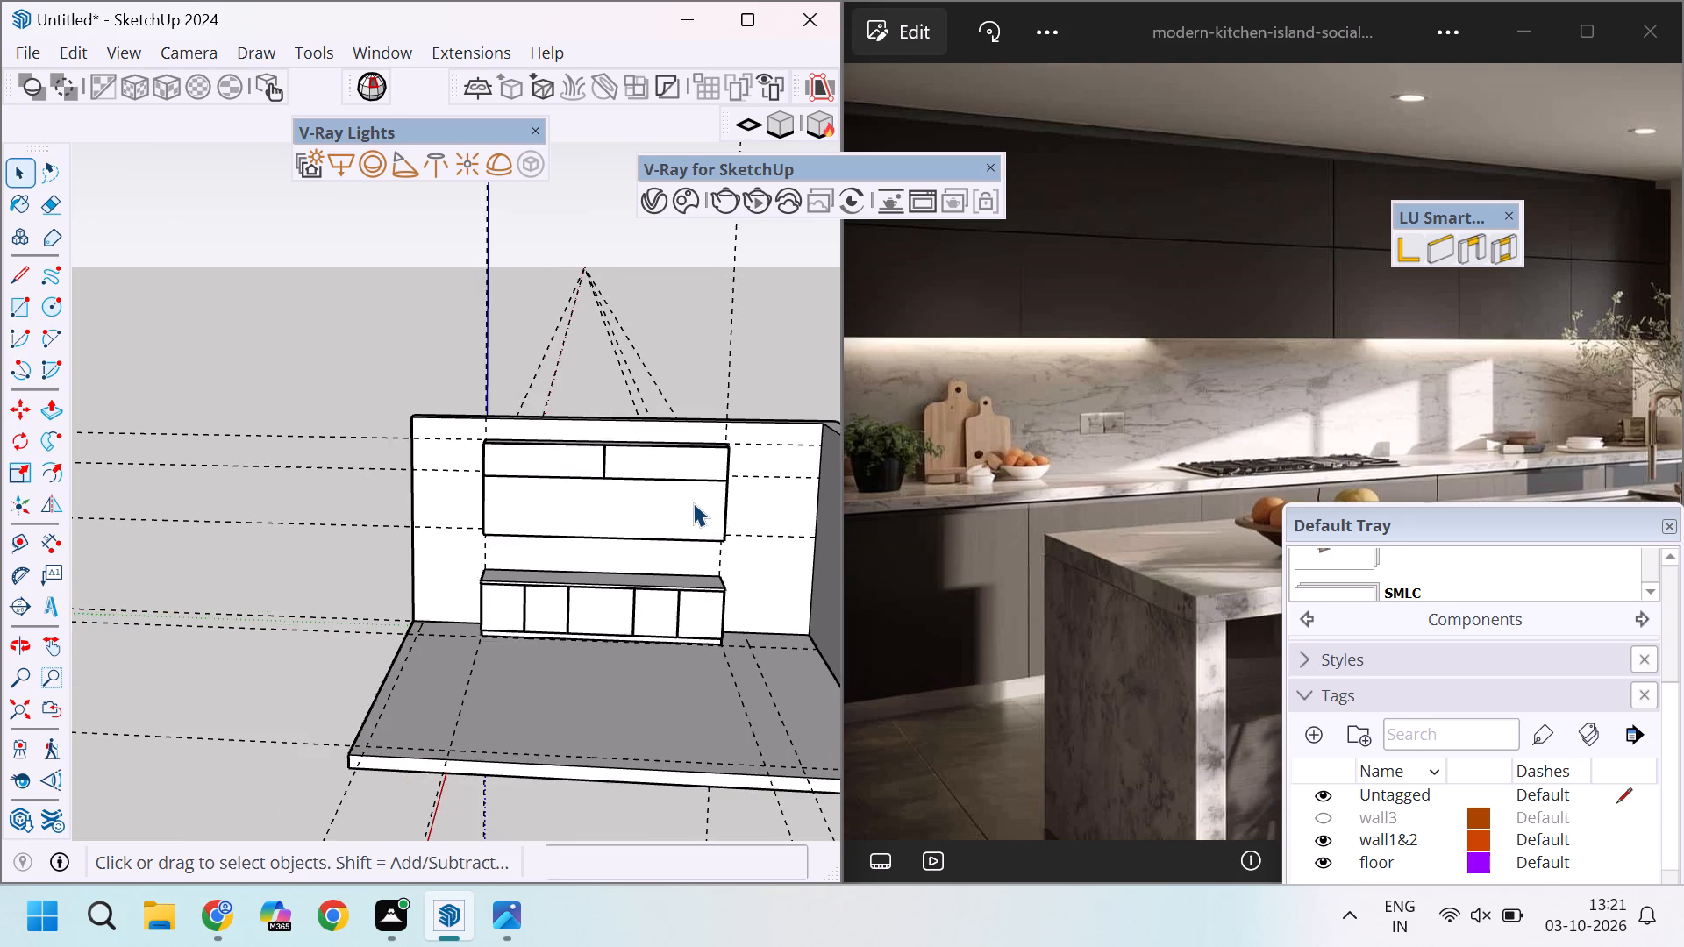
scroll(693, 502, up, 6)
scroll(693, 502, down, 2)
scroll(693, 502, up, 5)
scroll(693, 502, down, 4)
scroll(693, 502, up, 4)
scroll(693, 502, down, 4)
scroll(693, 502, up, 4)
scroll(693, 502, down, 4)
scroll(693, 502, up, 3)
scroll(693, 502, down, 4)
scroll(693, 502, up, 2)
scroll(693, 502, down, 3)
scroll(693, 502, up, 5)
scroll(693, 502, down, 5)
scroll(693, 502, up, 6)
scroll(693, 502, down, 6)
scroll(693, 502, up, 6)
scroll(693, 502, down, 6)
scroll(693, 502, up, 5)
scroll(693, 502, down, 4)
scroll(693, 502, up, 4)
scroll(693, 502, down, 5)
scroll(693, 502, up, 5)
scroll(693, 502, down, 2)
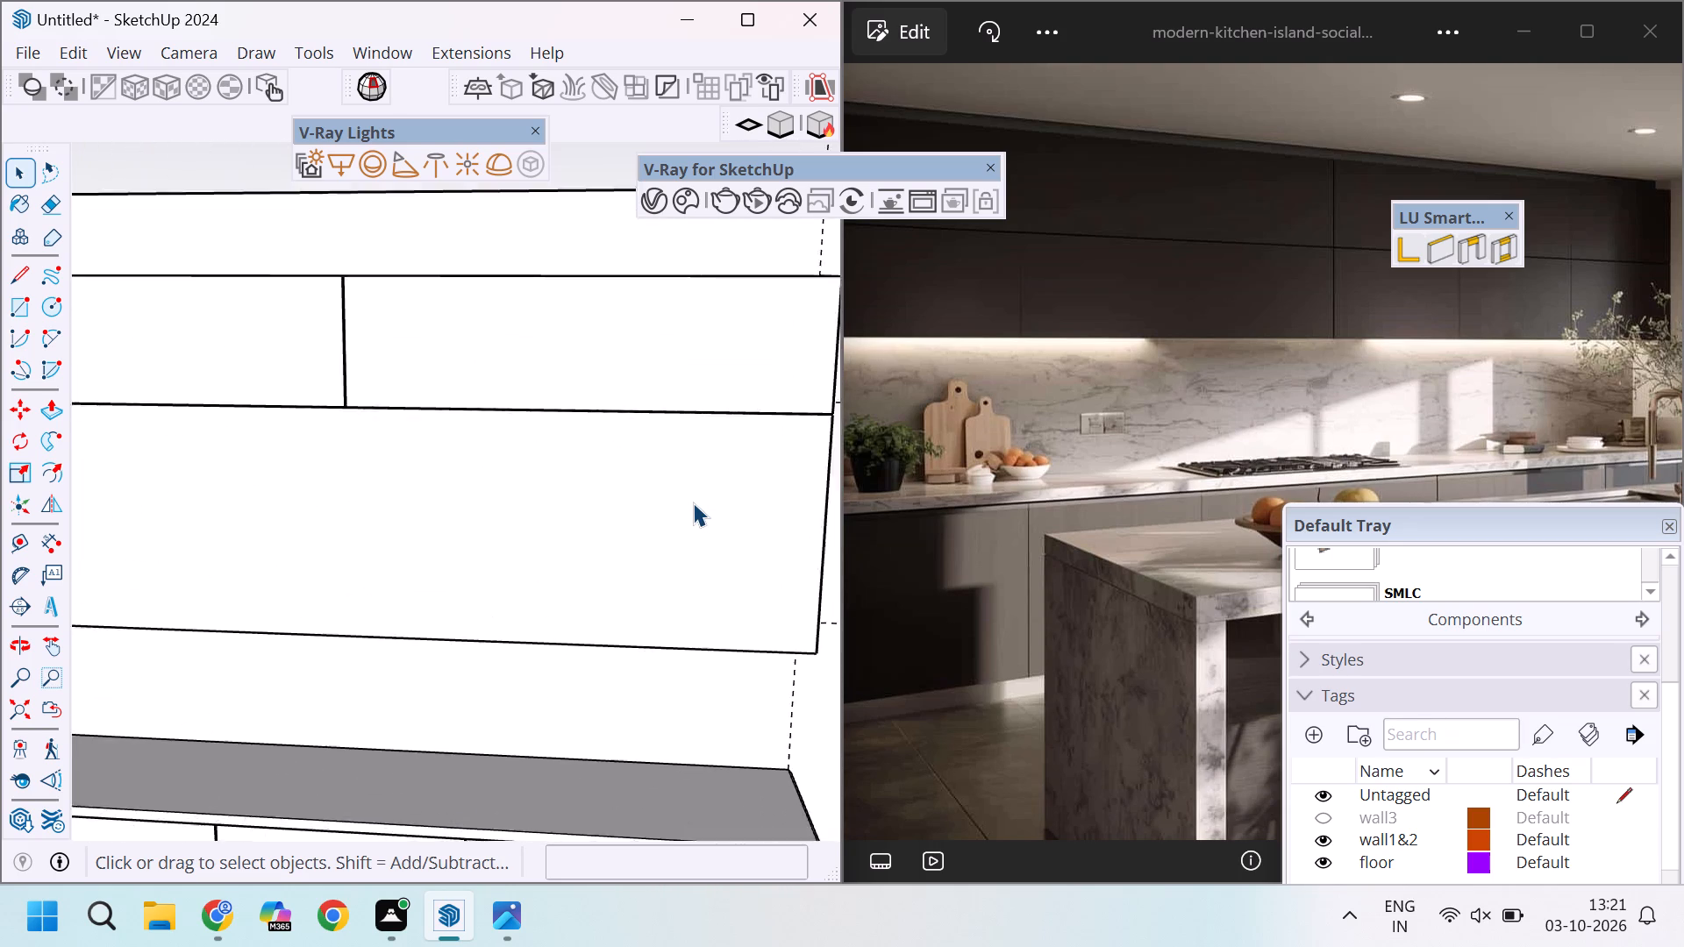
scroll(693, 502, down, 2)
scroll(693, 502, up, 1)
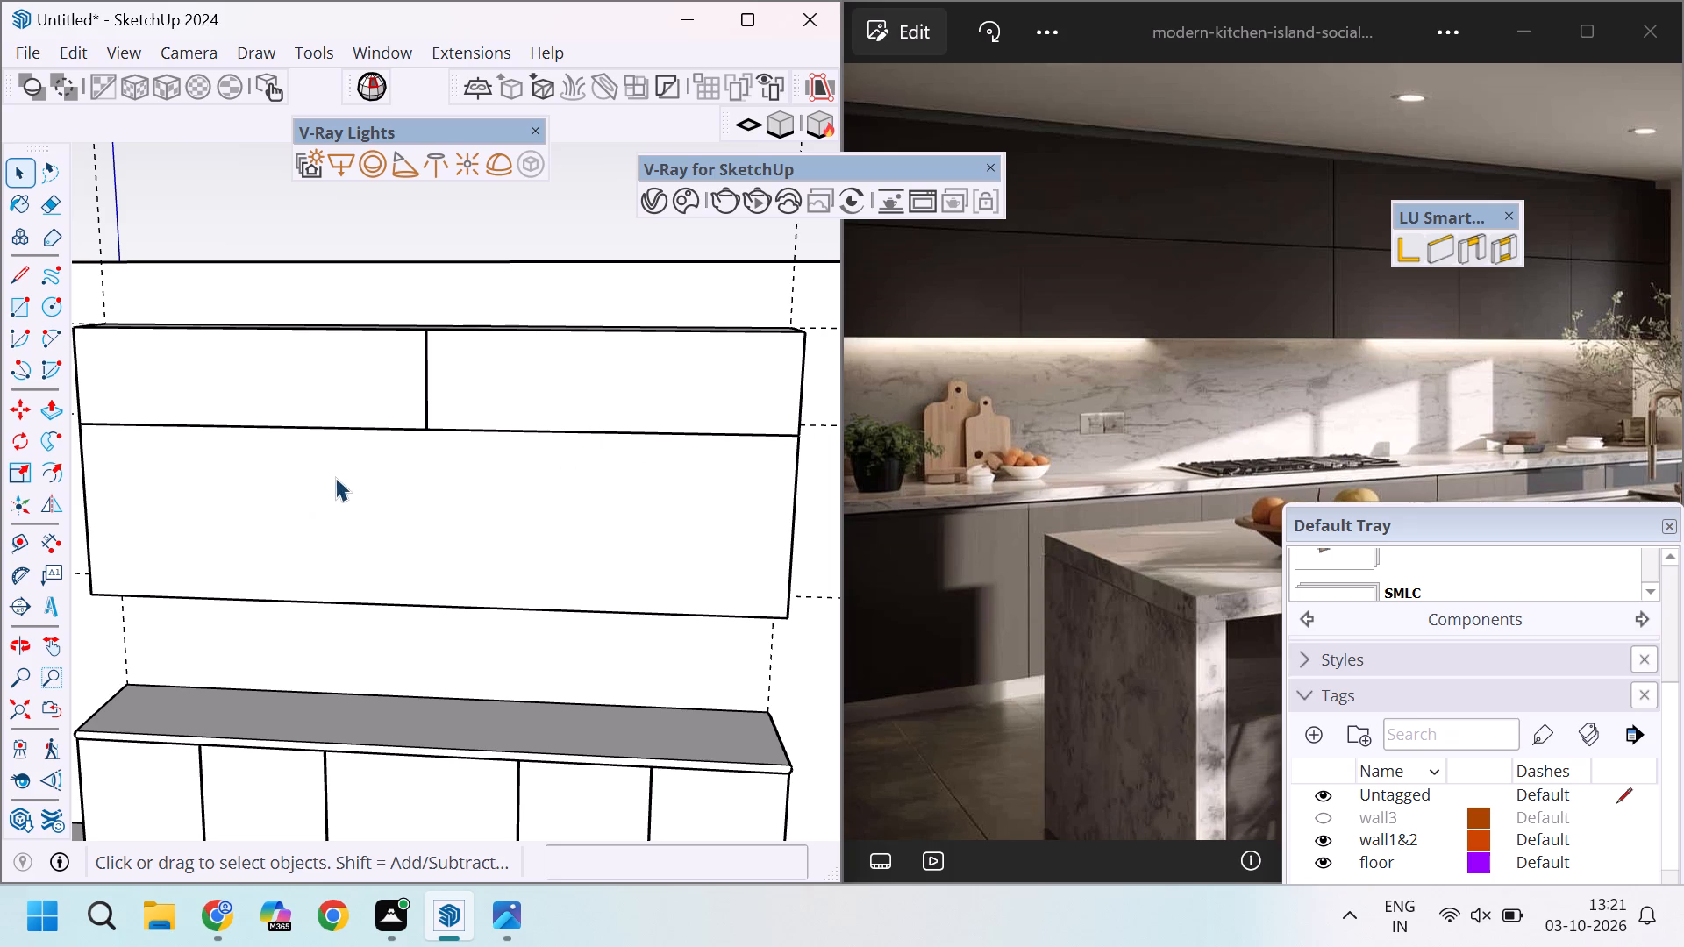
Open the lower wall cabinet for editing and draw two short vertical lines, about 3/16" long, across the joint strip beneath the upper groove's edges.
scroll(339, 466, up, 20)
scroll(339, 466, up, 5)
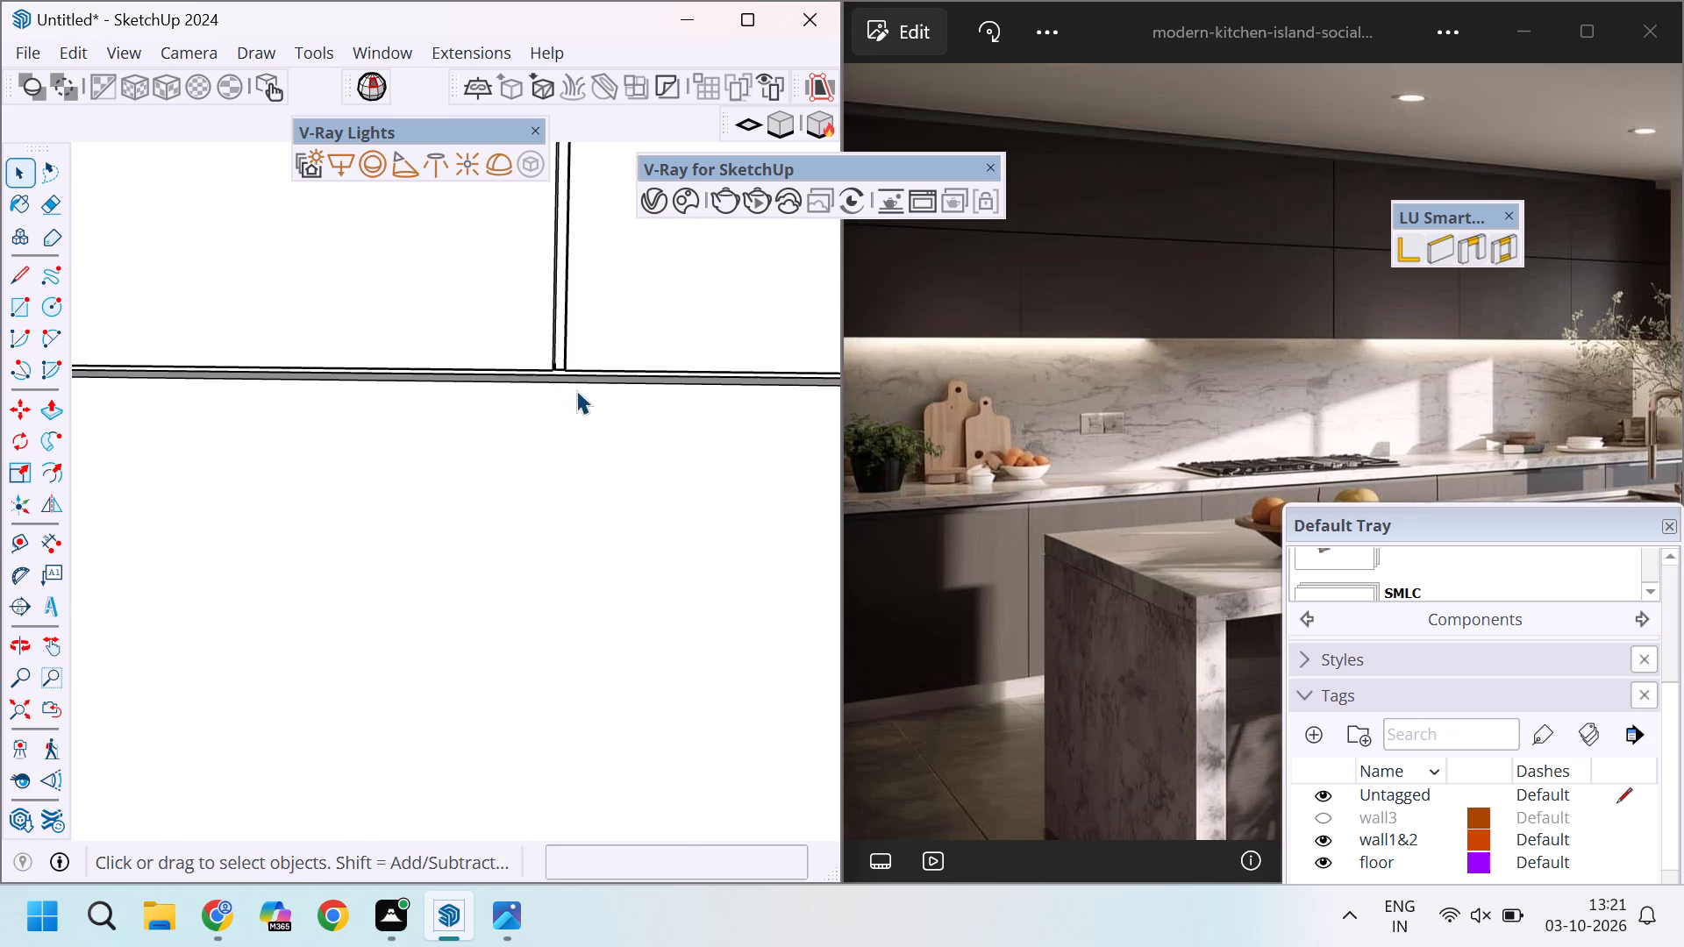
scroll(569, 385, up, 3)
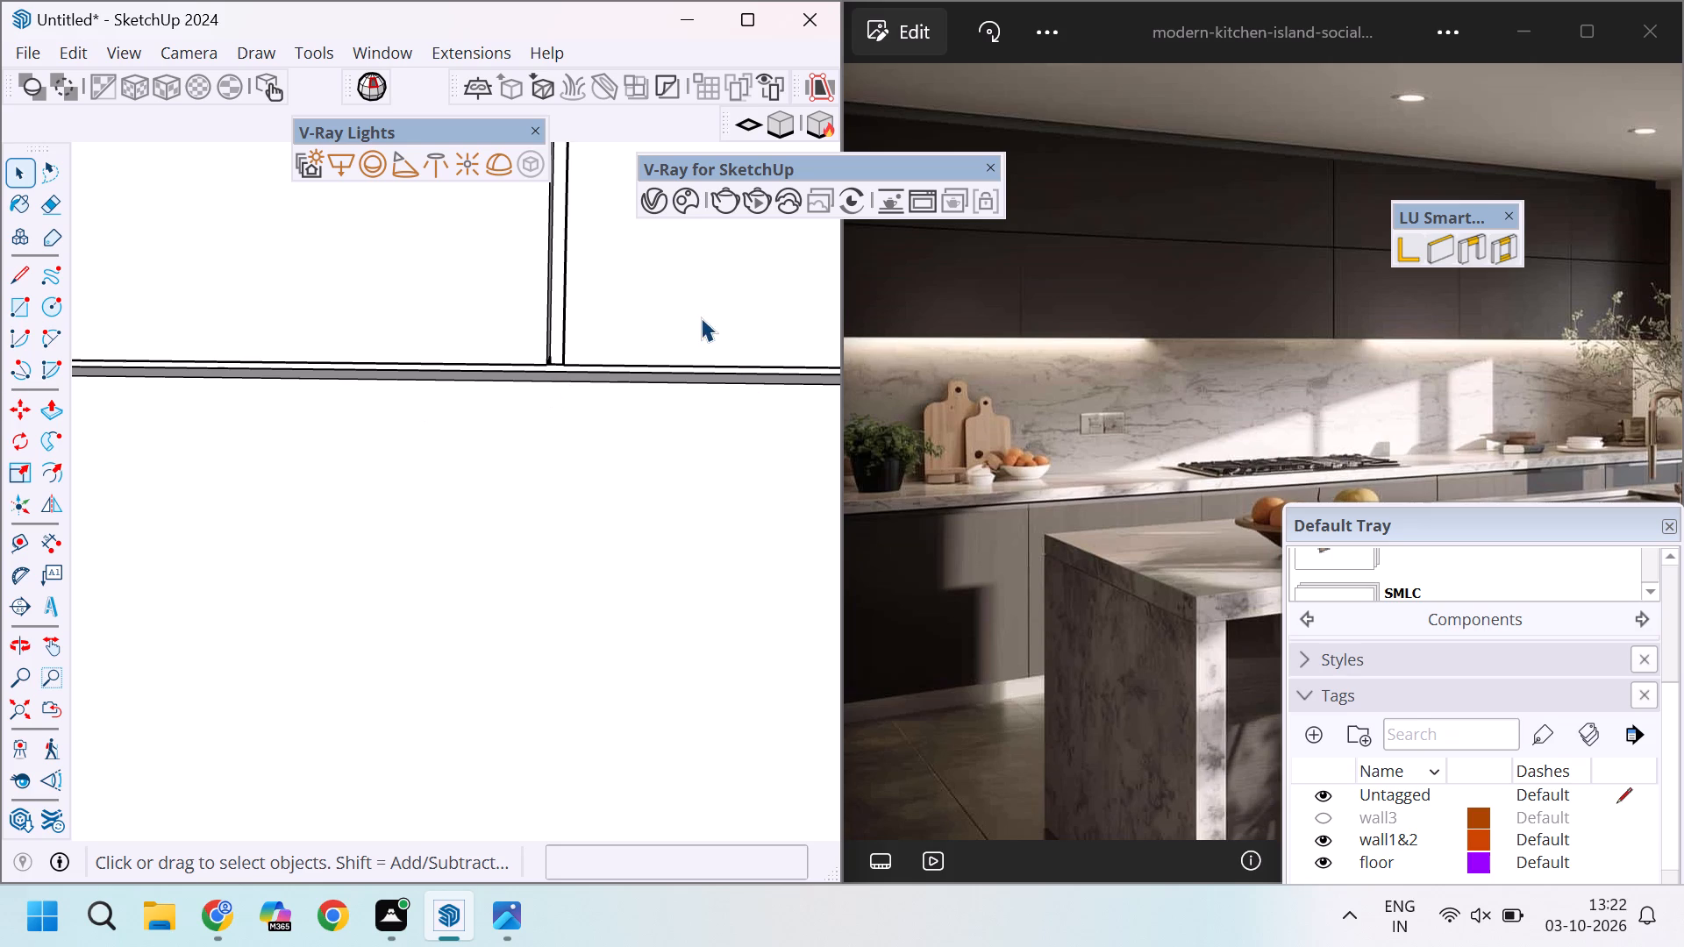
scroll(669, 344, down, 4)
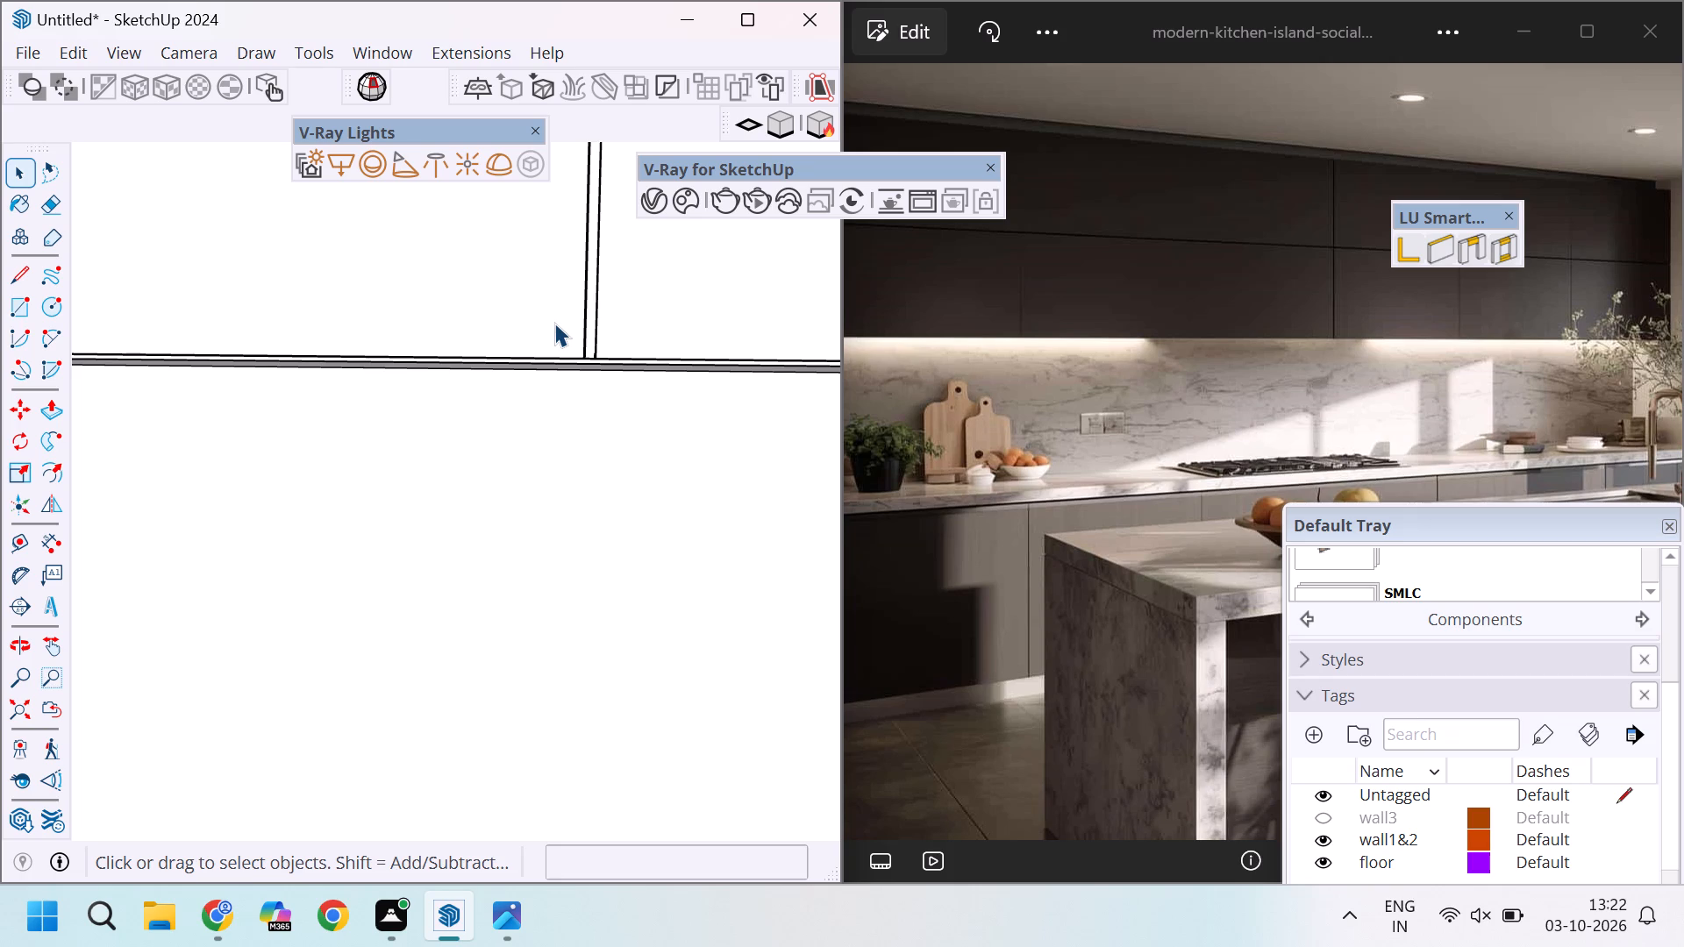
scroll(592, 352, up, 9)
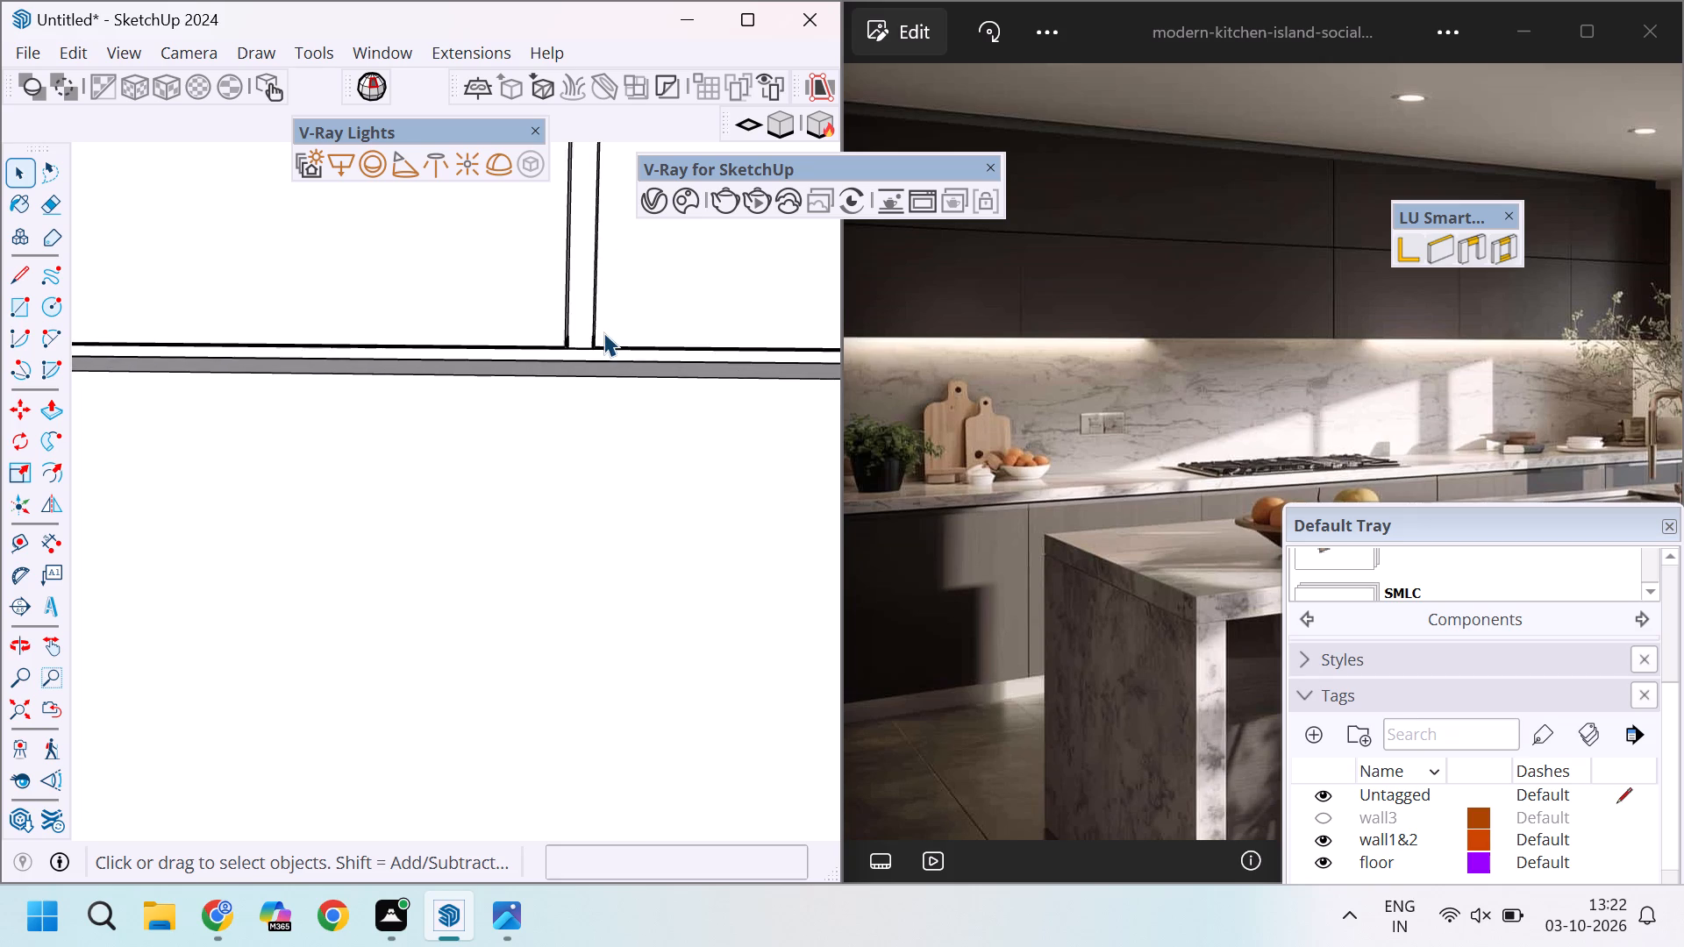
scroll(603, 331, up, 5)
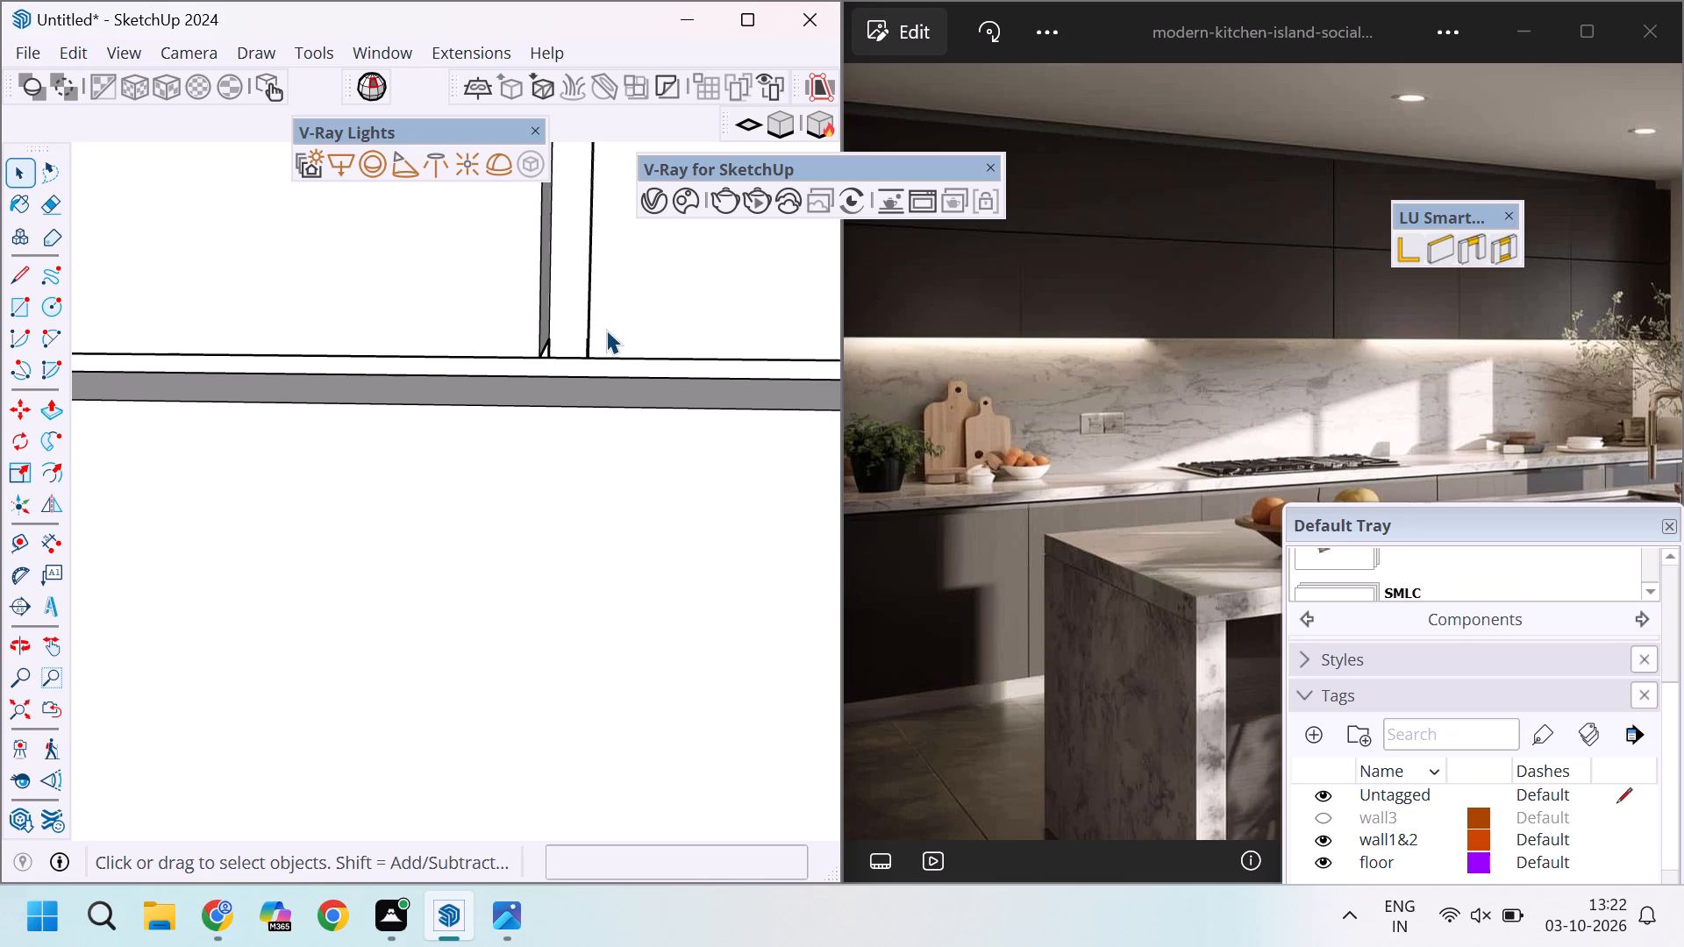
scroll(576, 344, down, 3)
scroll(560, 346, up, 3)
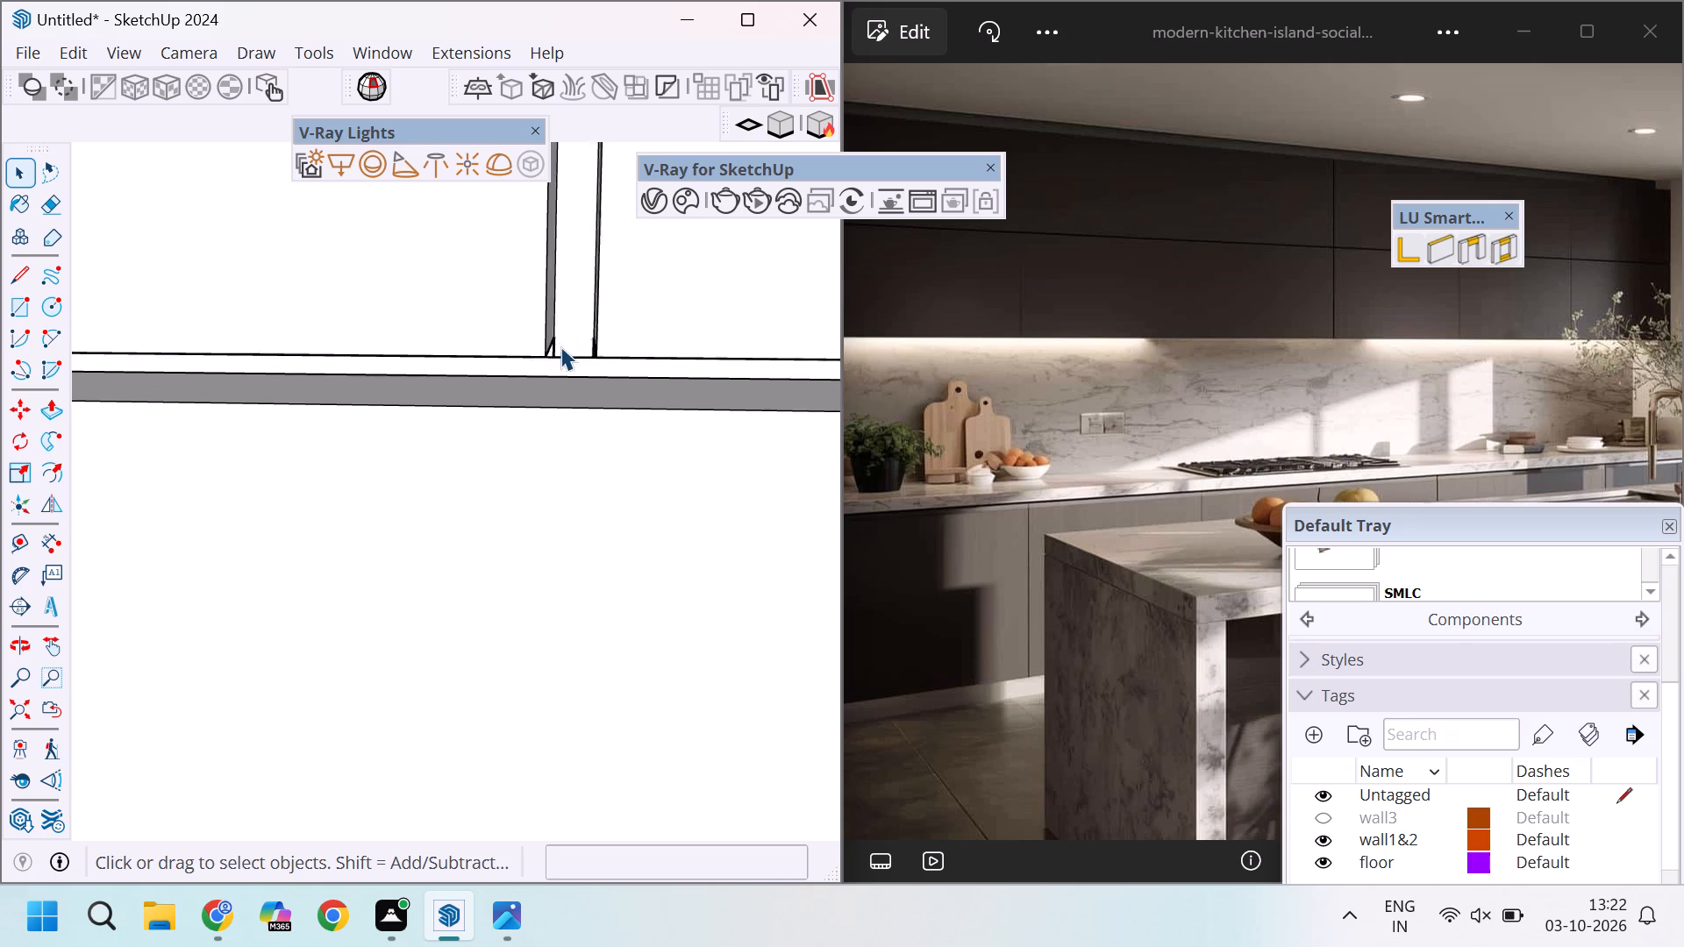
scroll(560, 346, up, 6)
middle_drag(554, 350, 460, 411)
scroll(460, 413, down, 5)
scroll(428, 449, up, 5)
scroll(438, 449, down, 10)
double_click(452, 504)
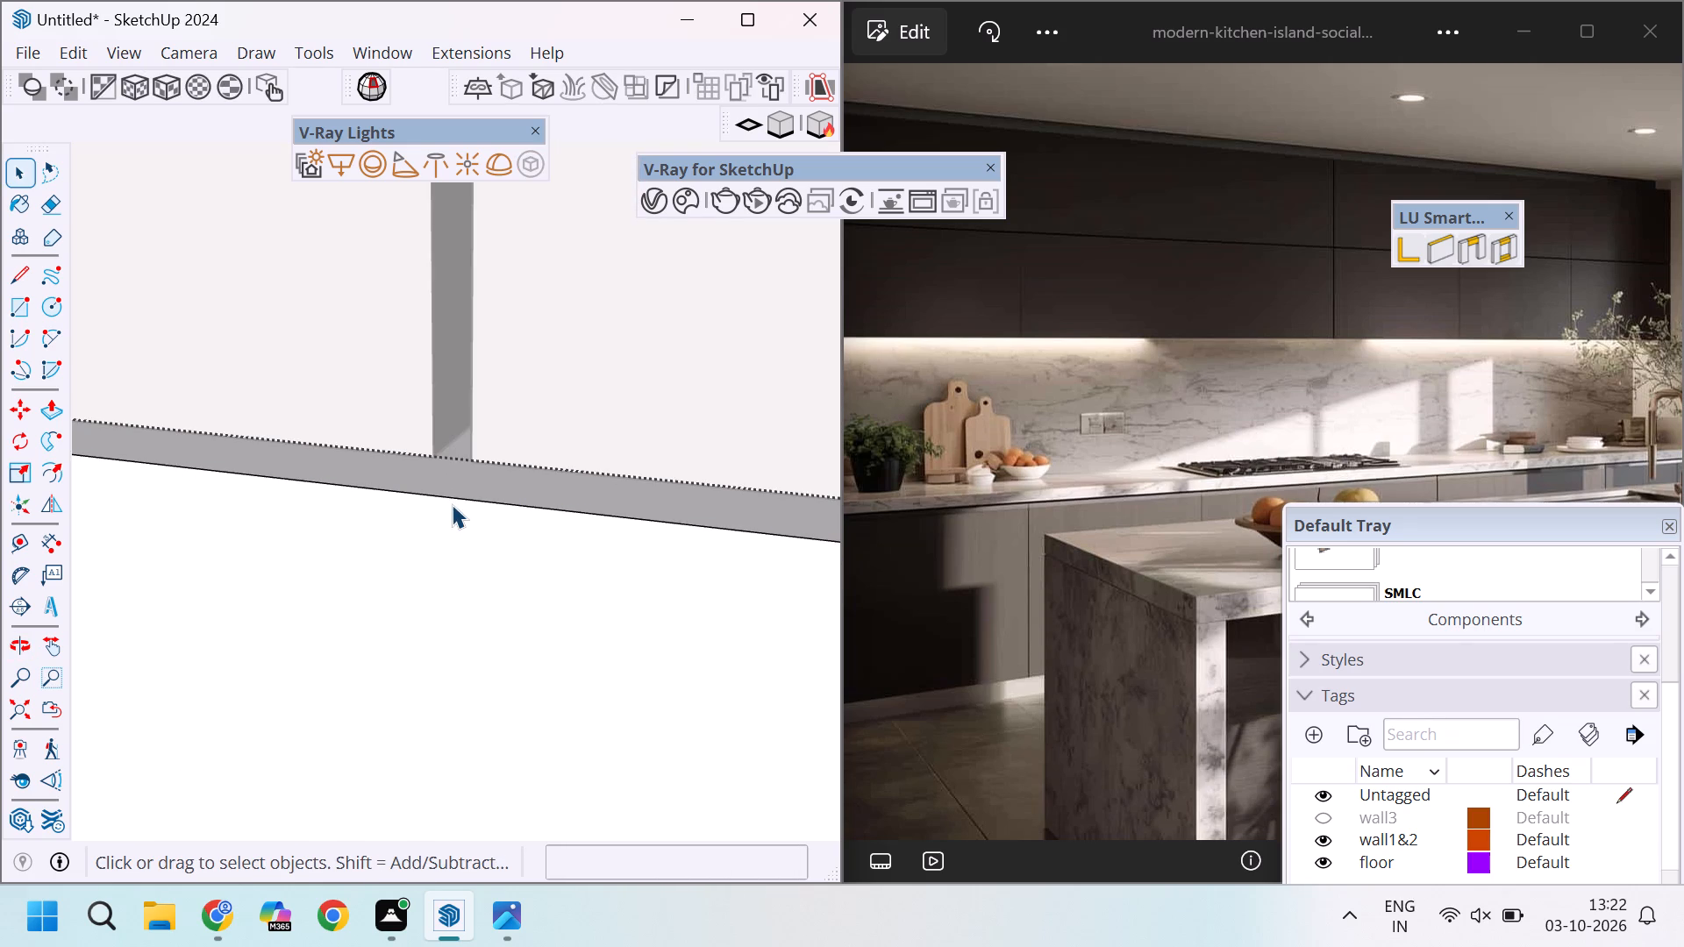
scroll(452, 504, up, 3)
scroll(452, 504, down, 3)
key(l)
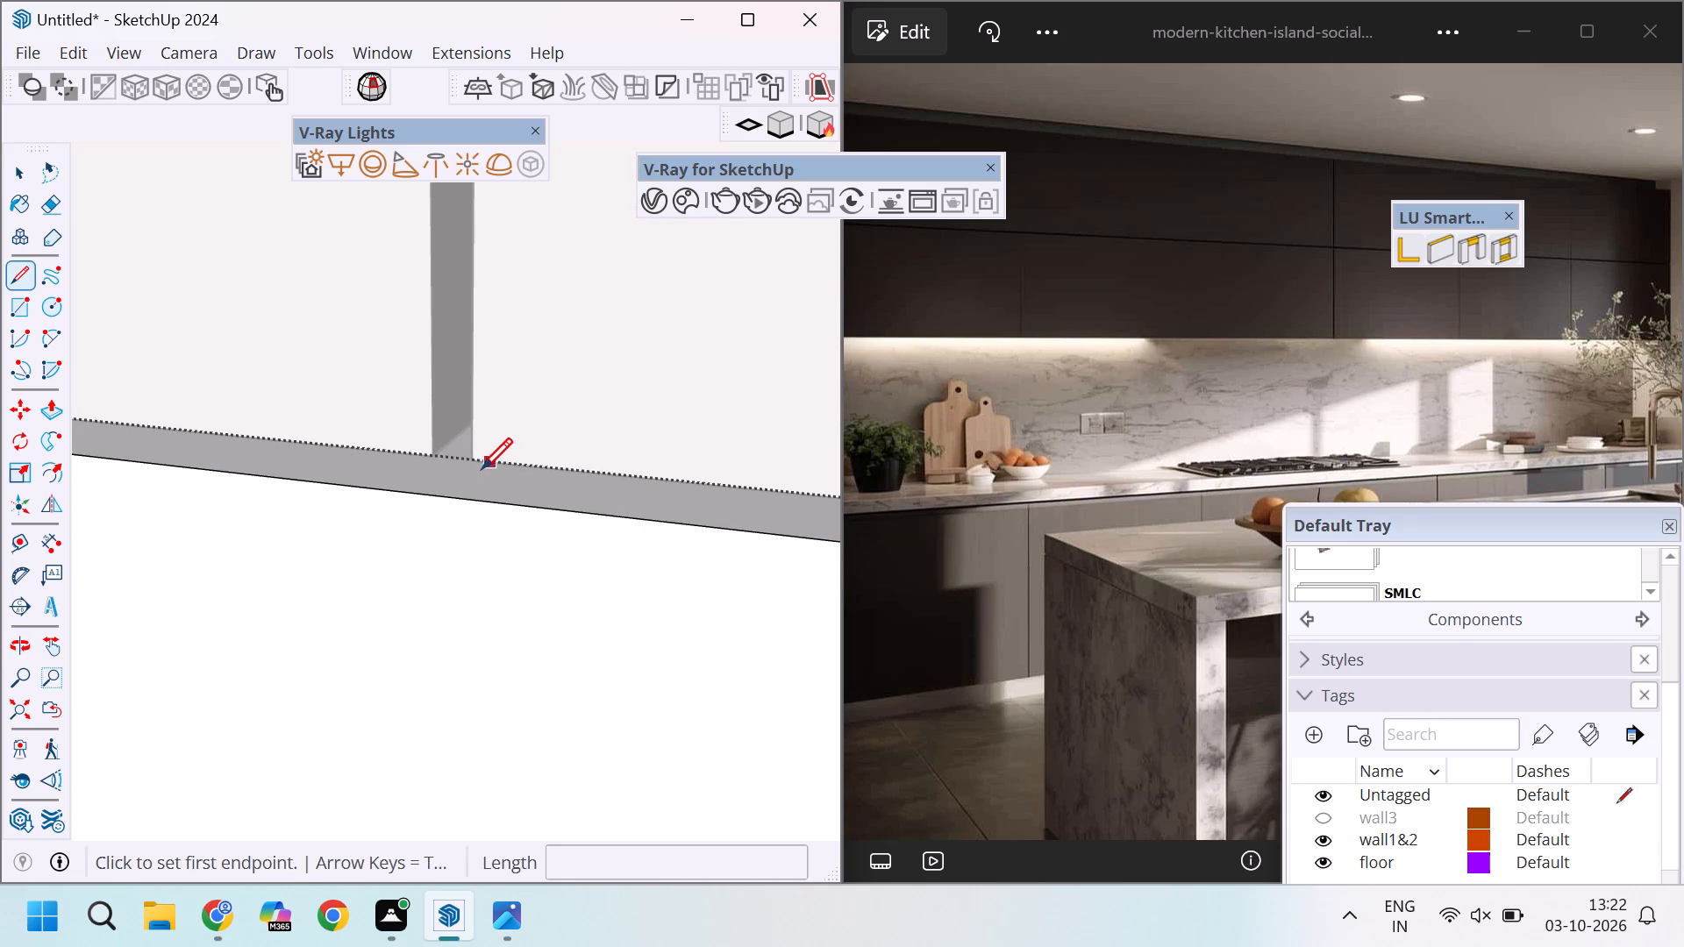
middle_drag(458, 481, 480, 408)
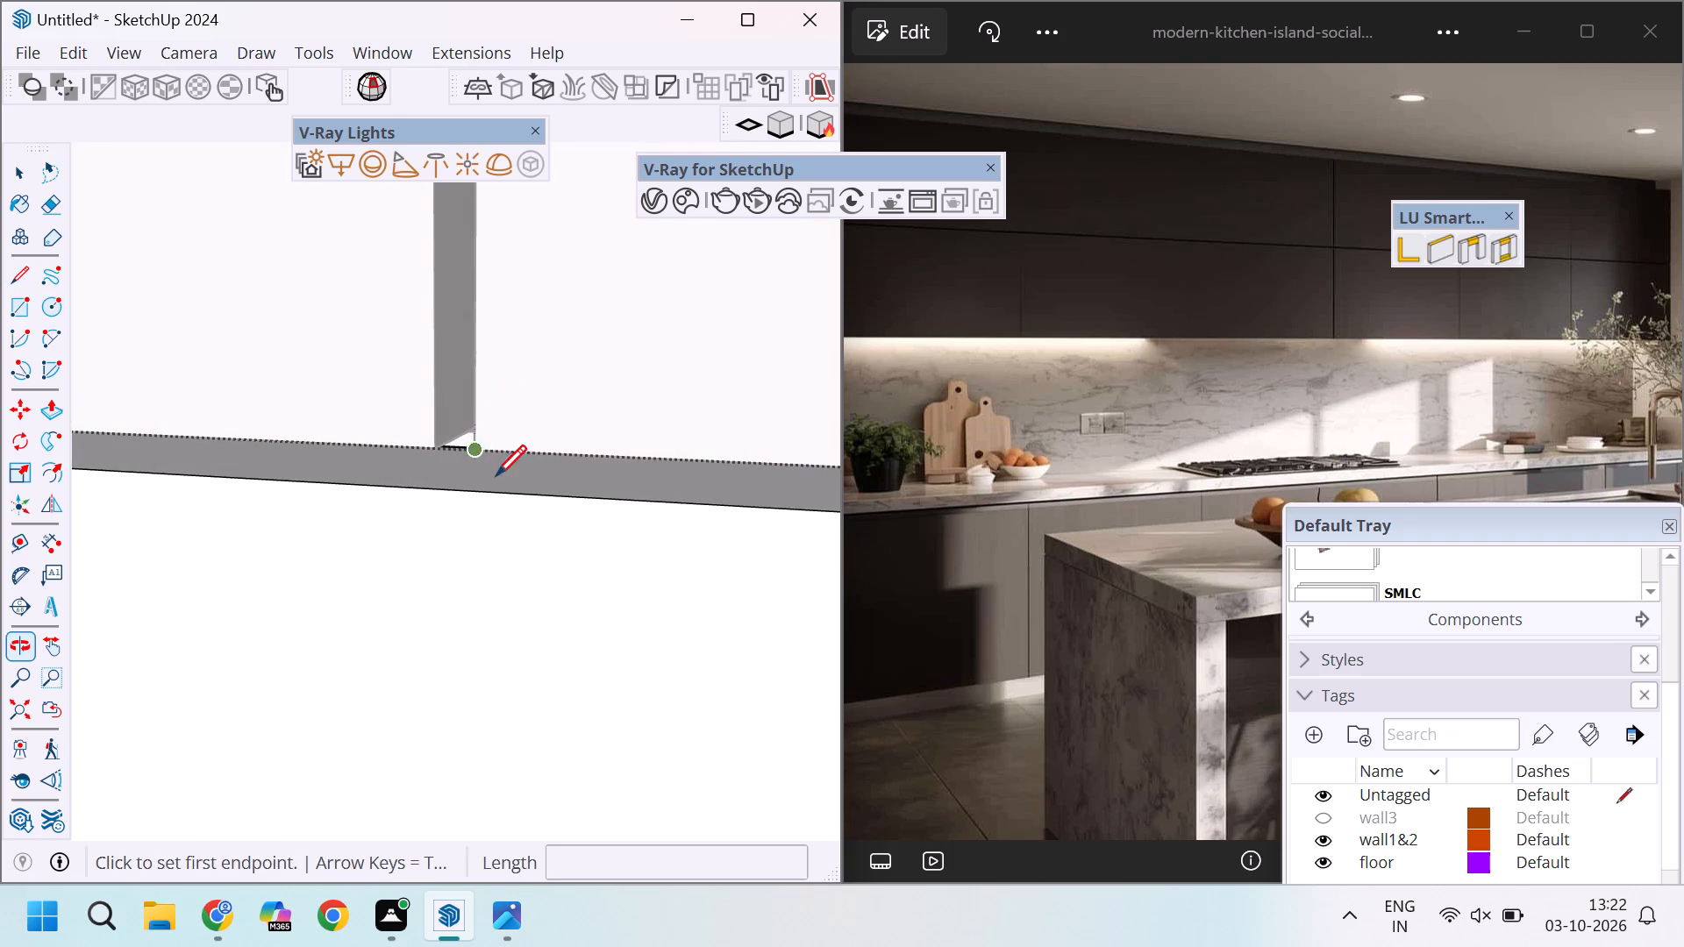
click(480, 454)
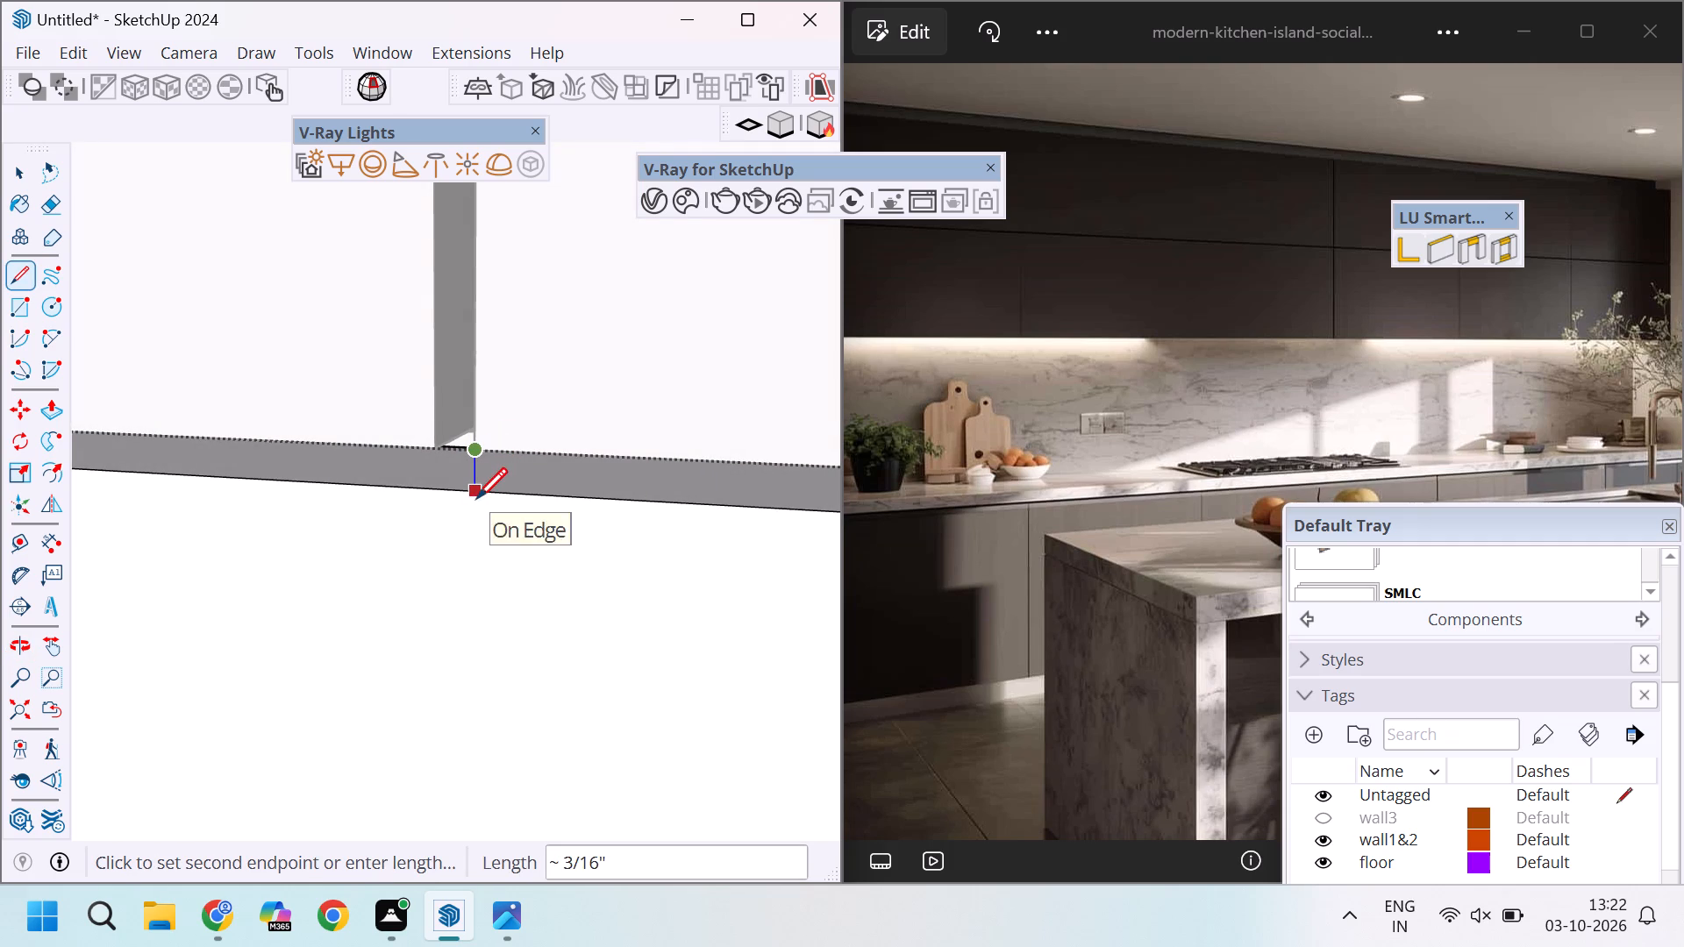
click(476, 498)
key(Escape)
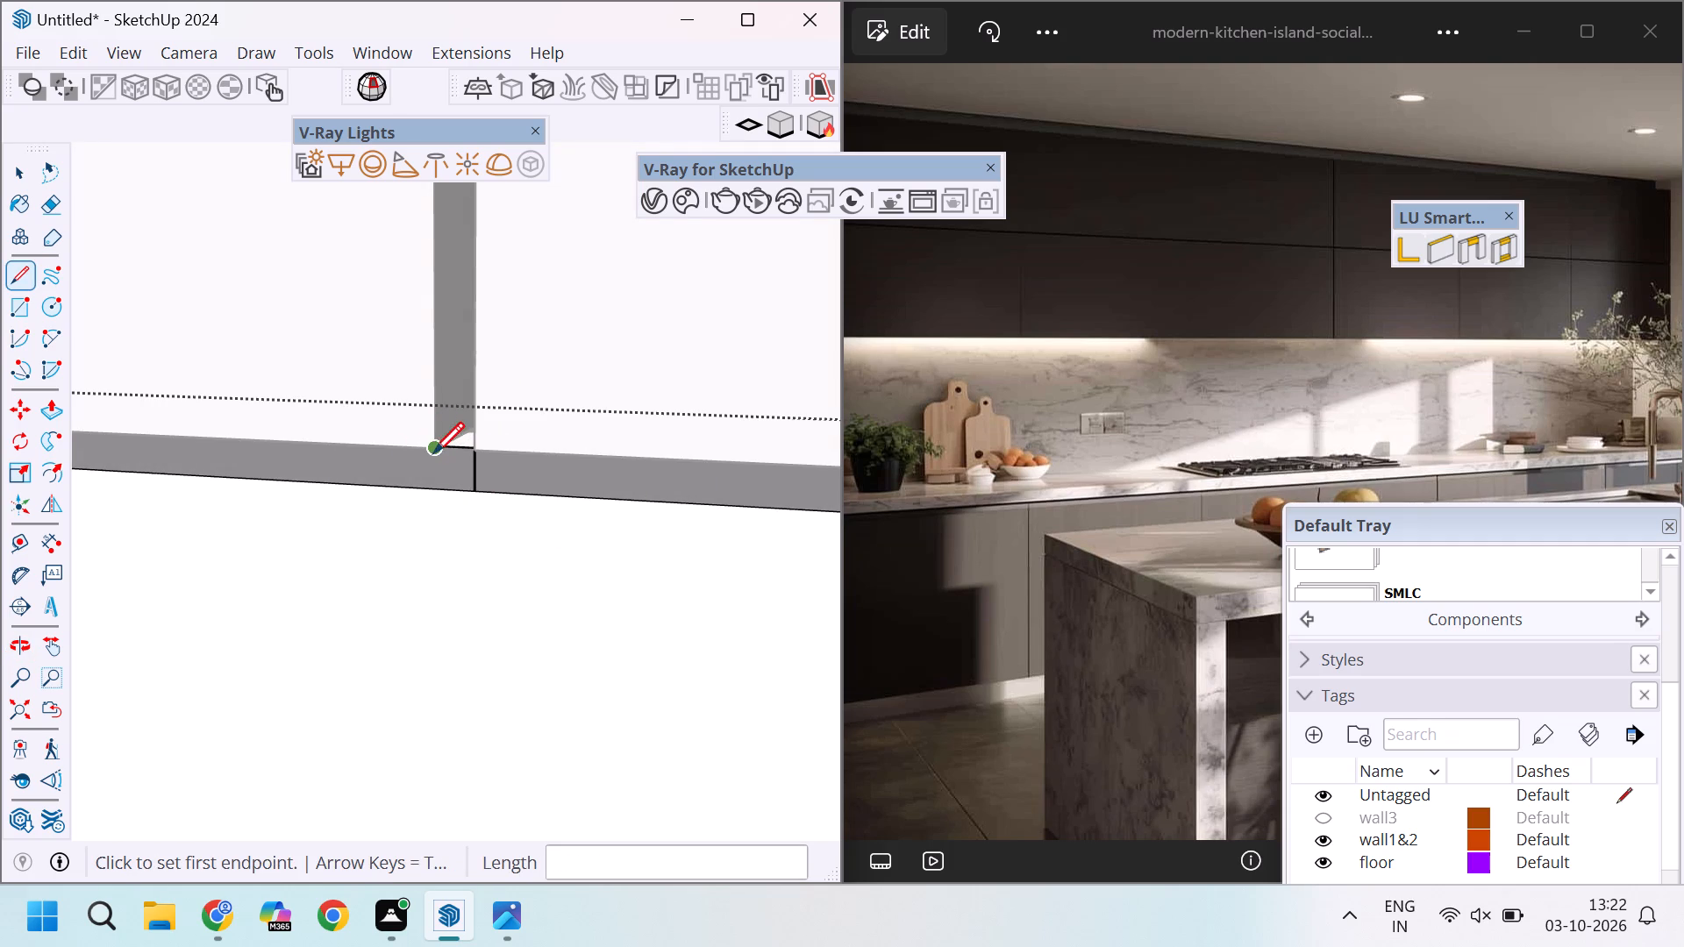
click(433, 452)
click(433, 488)
Draw a vertical line from the left groove edge at the joint down to the lower wall cabinet's bottom edge.
scroll(479, 489, down, 17)
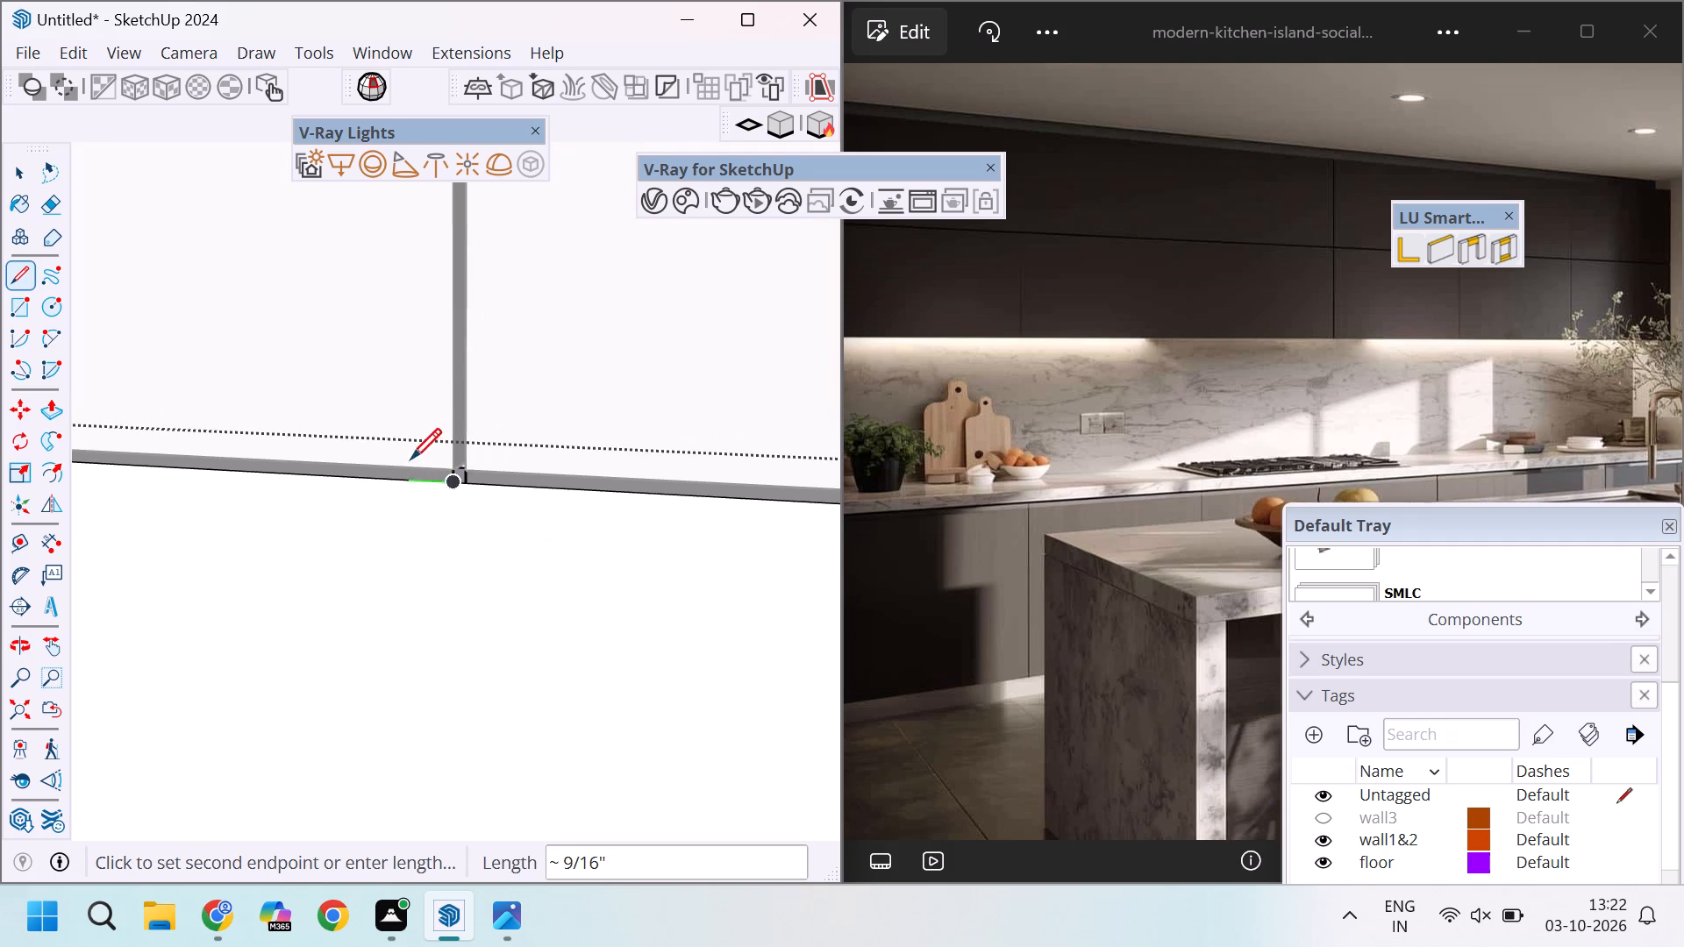
scroll(410, 459, down, 4)
scroll(506, 502, down, 17)
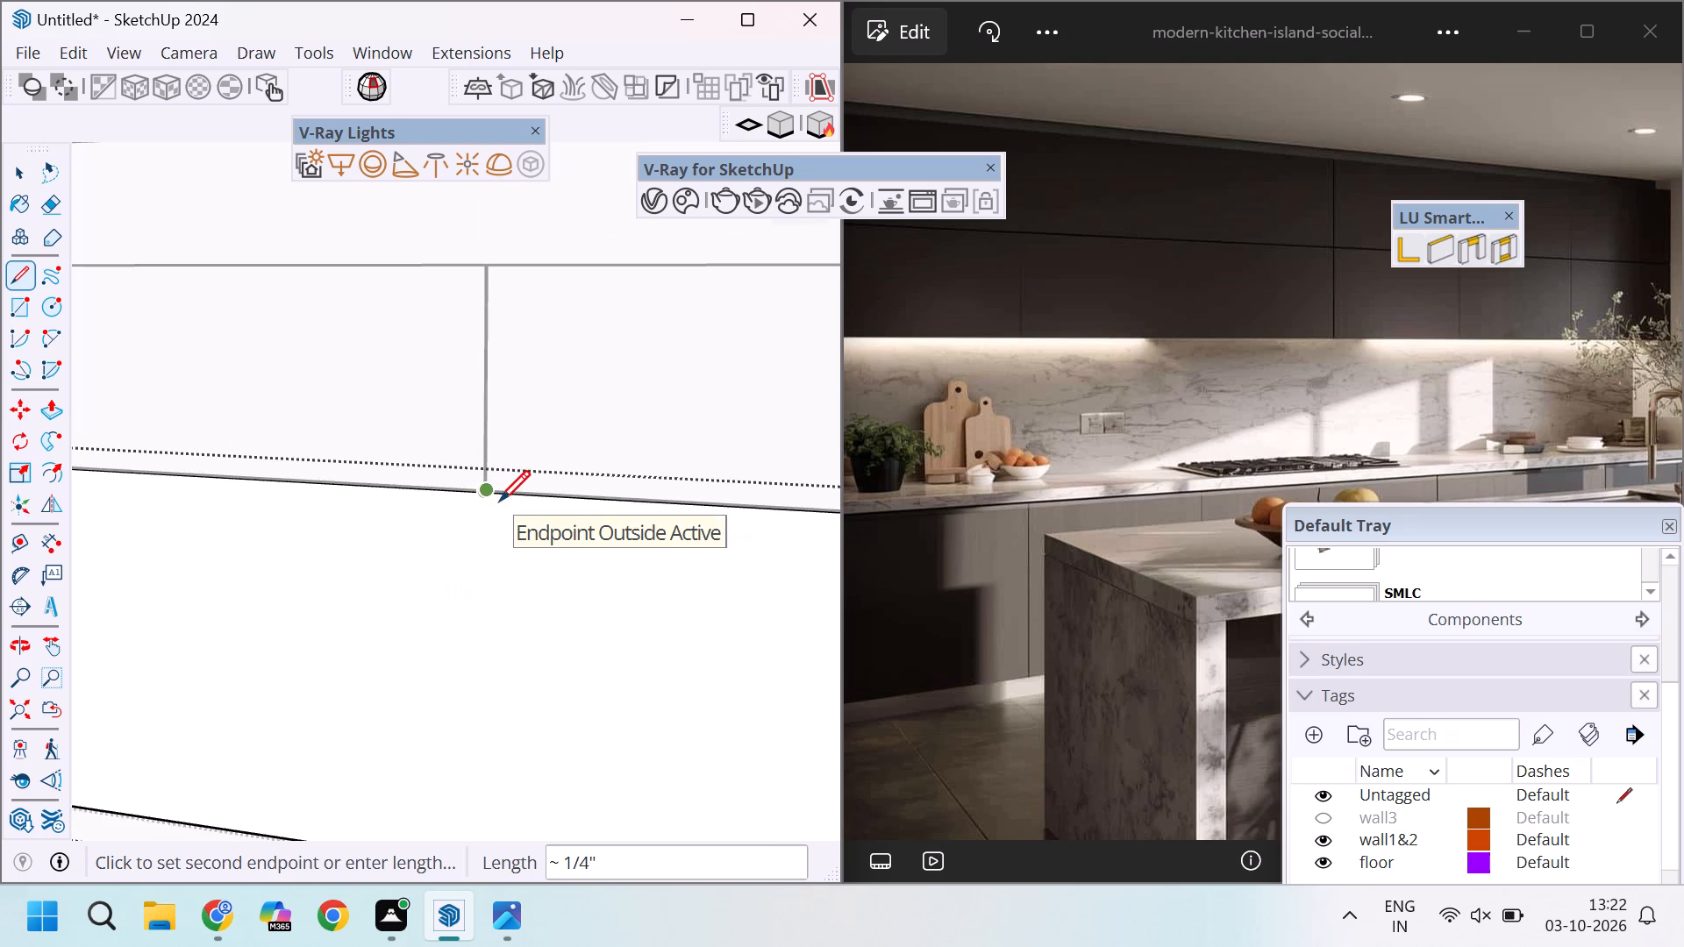
scroll(499, 501, down, 2)
scroll(467, 613, up, 7)
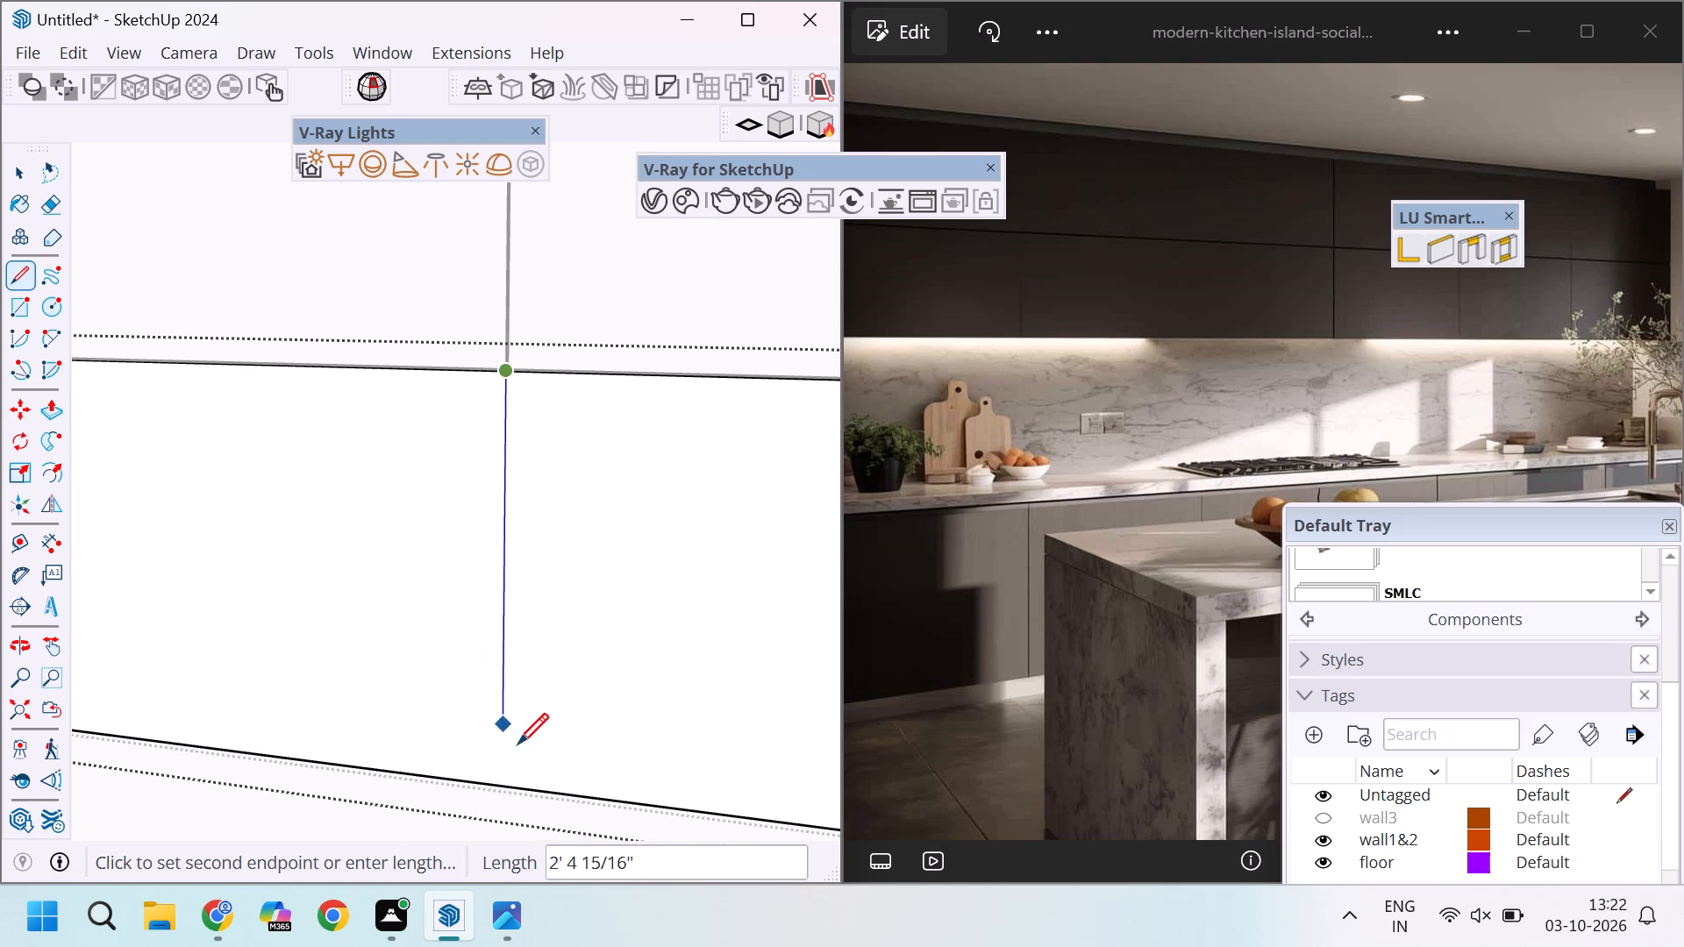
click(503, 786)
Draw a second vertical line from the groove's right edge at the joint down to the lower wall cabinet's bottom edge.
scroll(523, 334, up, 2)
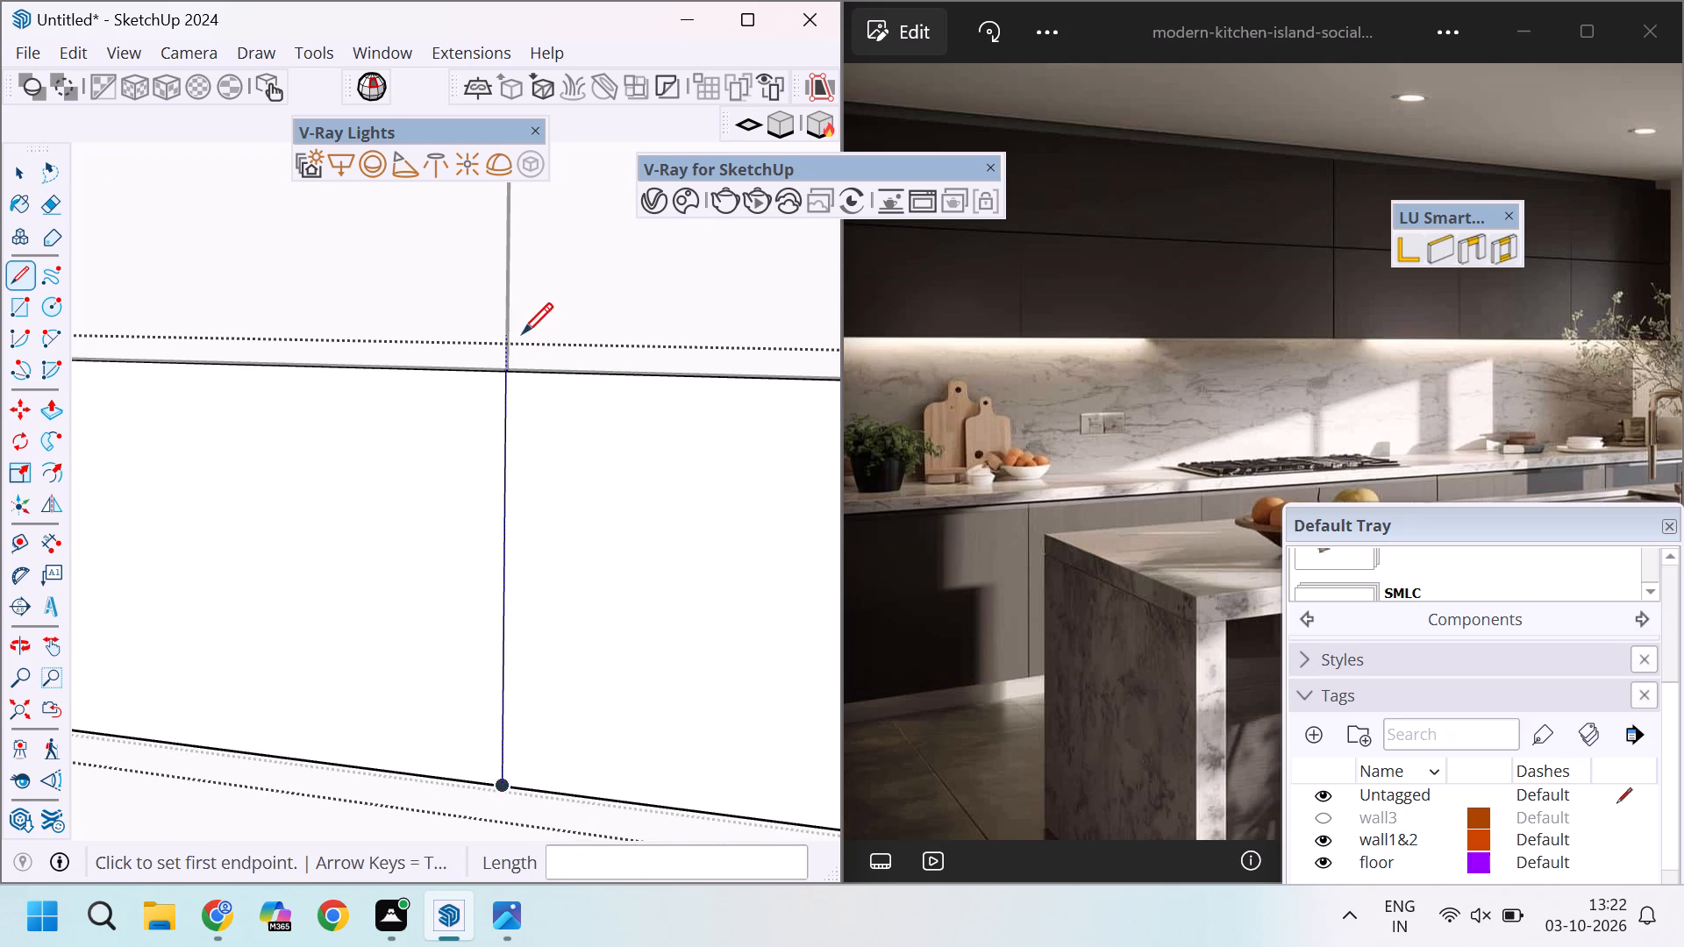
scroll(522, 333, up, 20)
scroll(522, 333, up, 5)
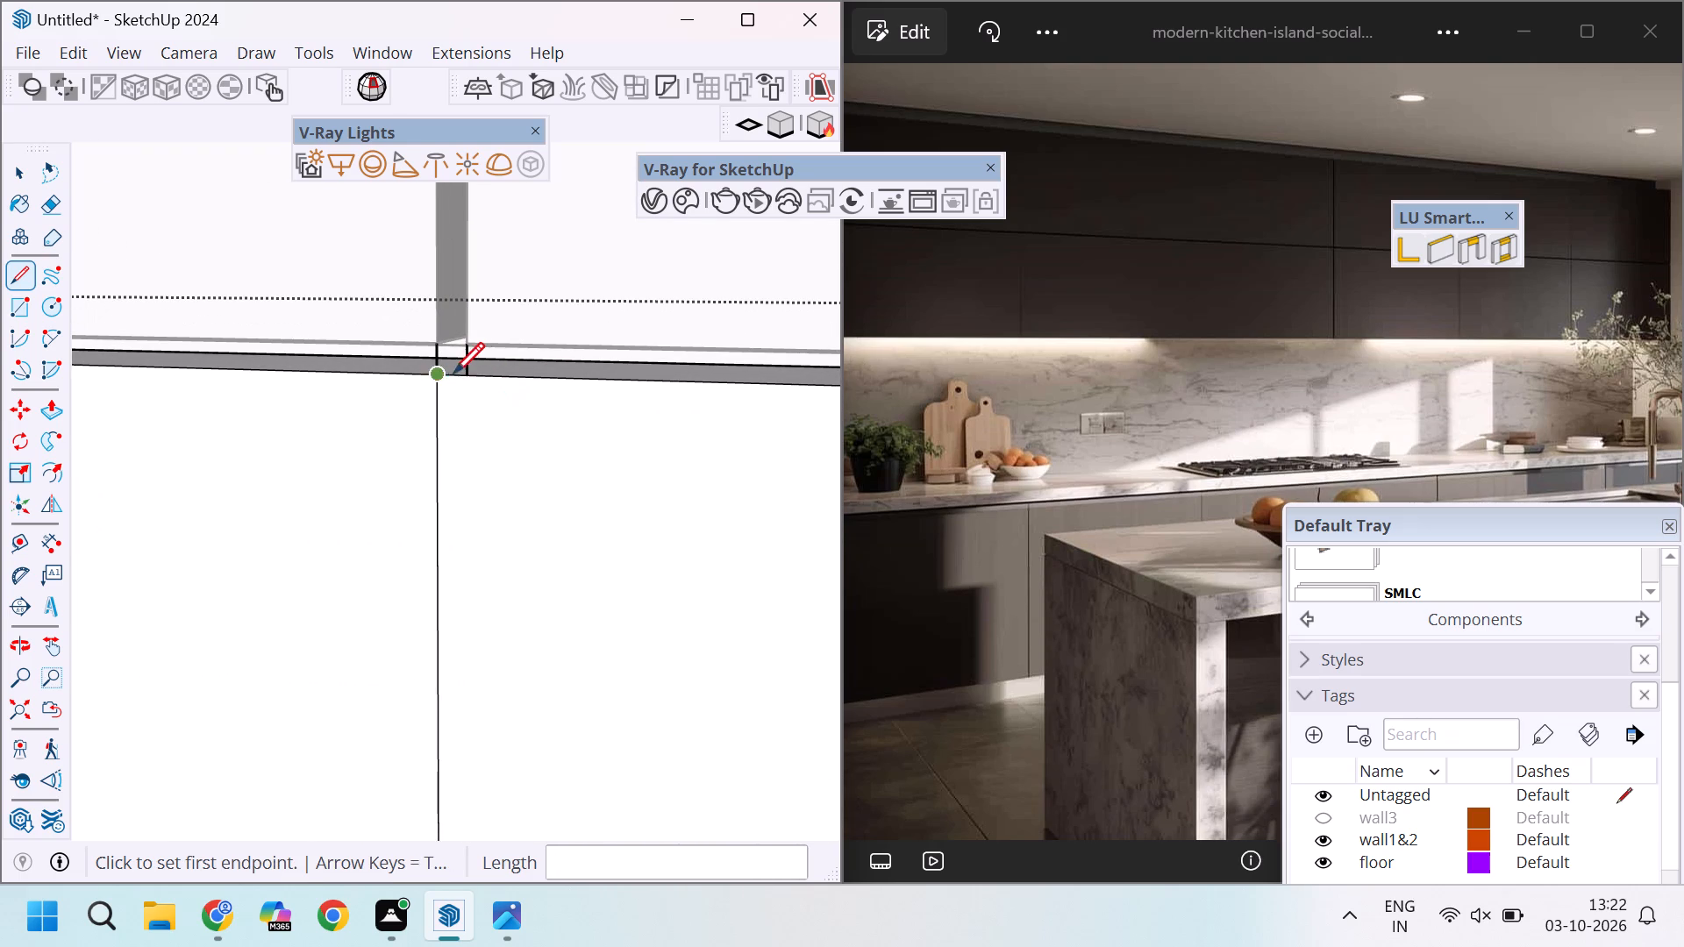
click(460, 373)
scroll(460, 373, down, 19)
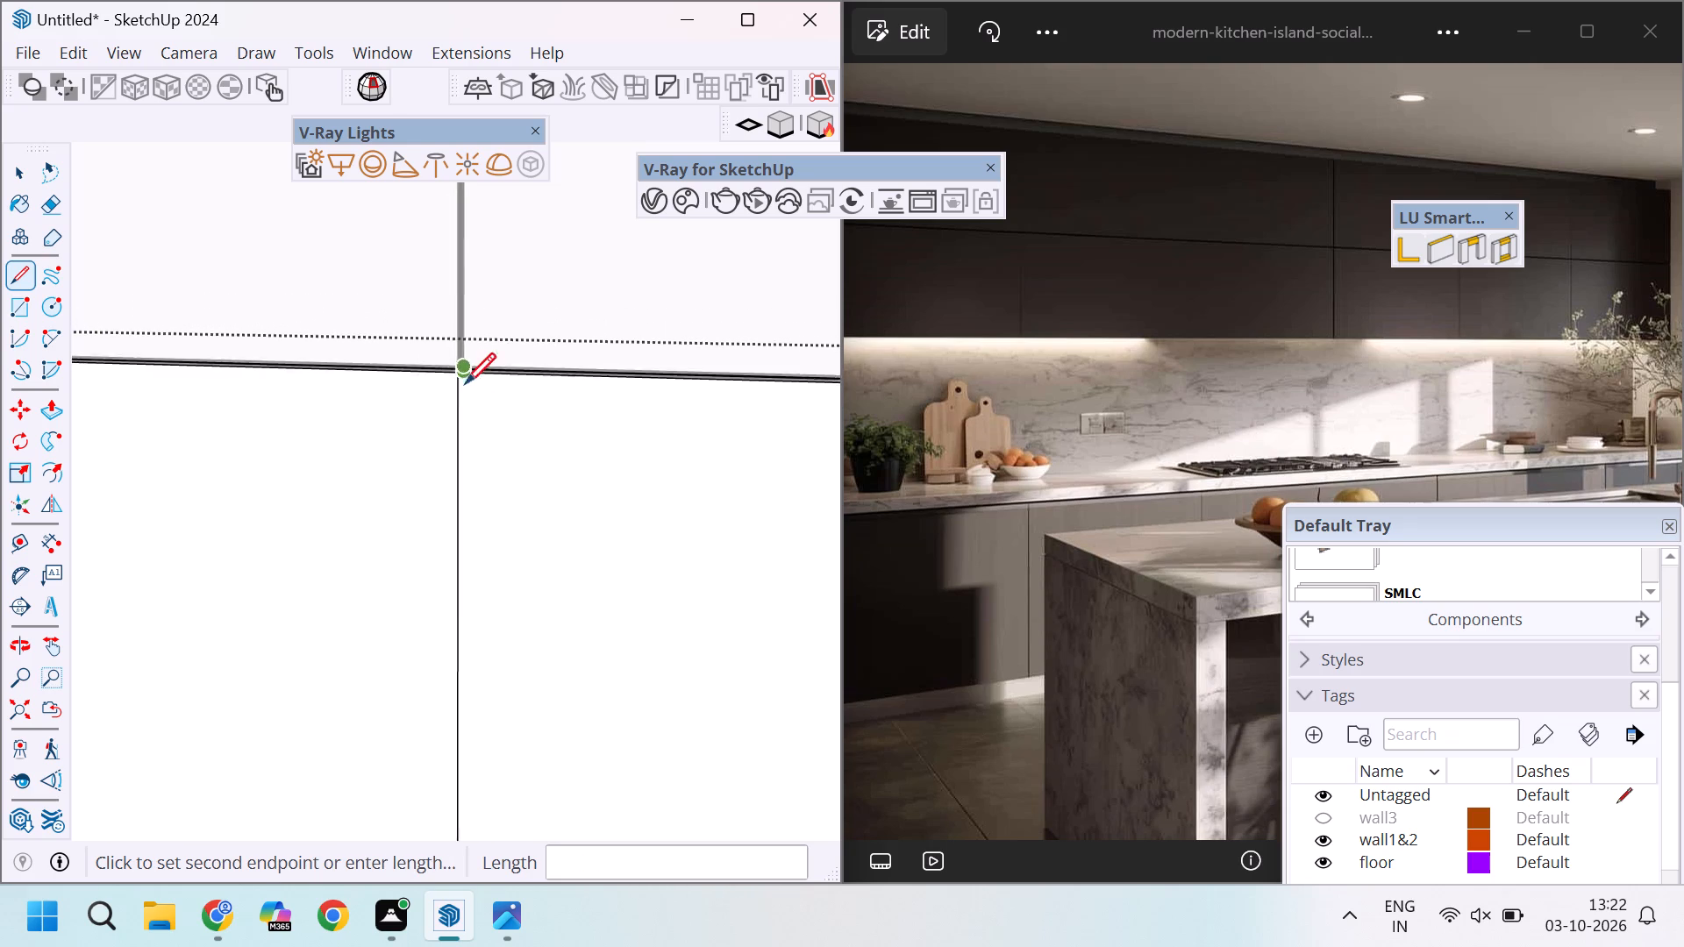
scroll(465, 383, down, 2)
scroll(502, 499, up, 6)
scroll(511, 525, down, 12)
scroll(506, 639, up, 6)
scroll(498, 687, down, 9)
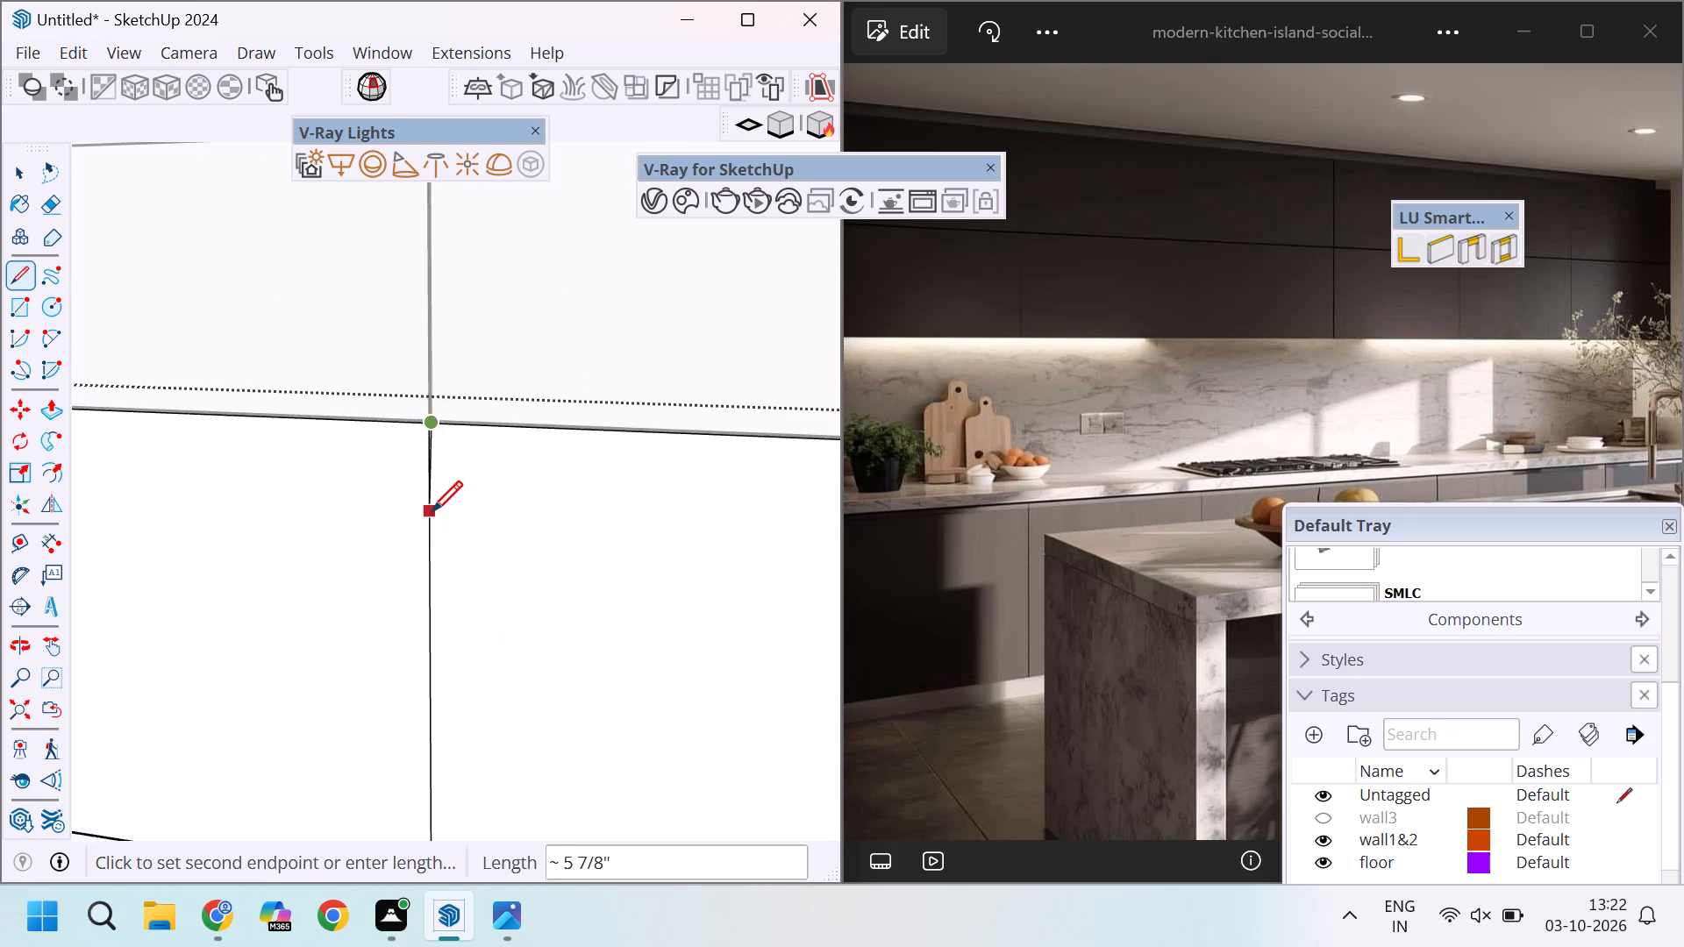
scroll(432, 511, down, 4)
scroll(455, 670, up, 20)
scroll(455, 670, up, 4)
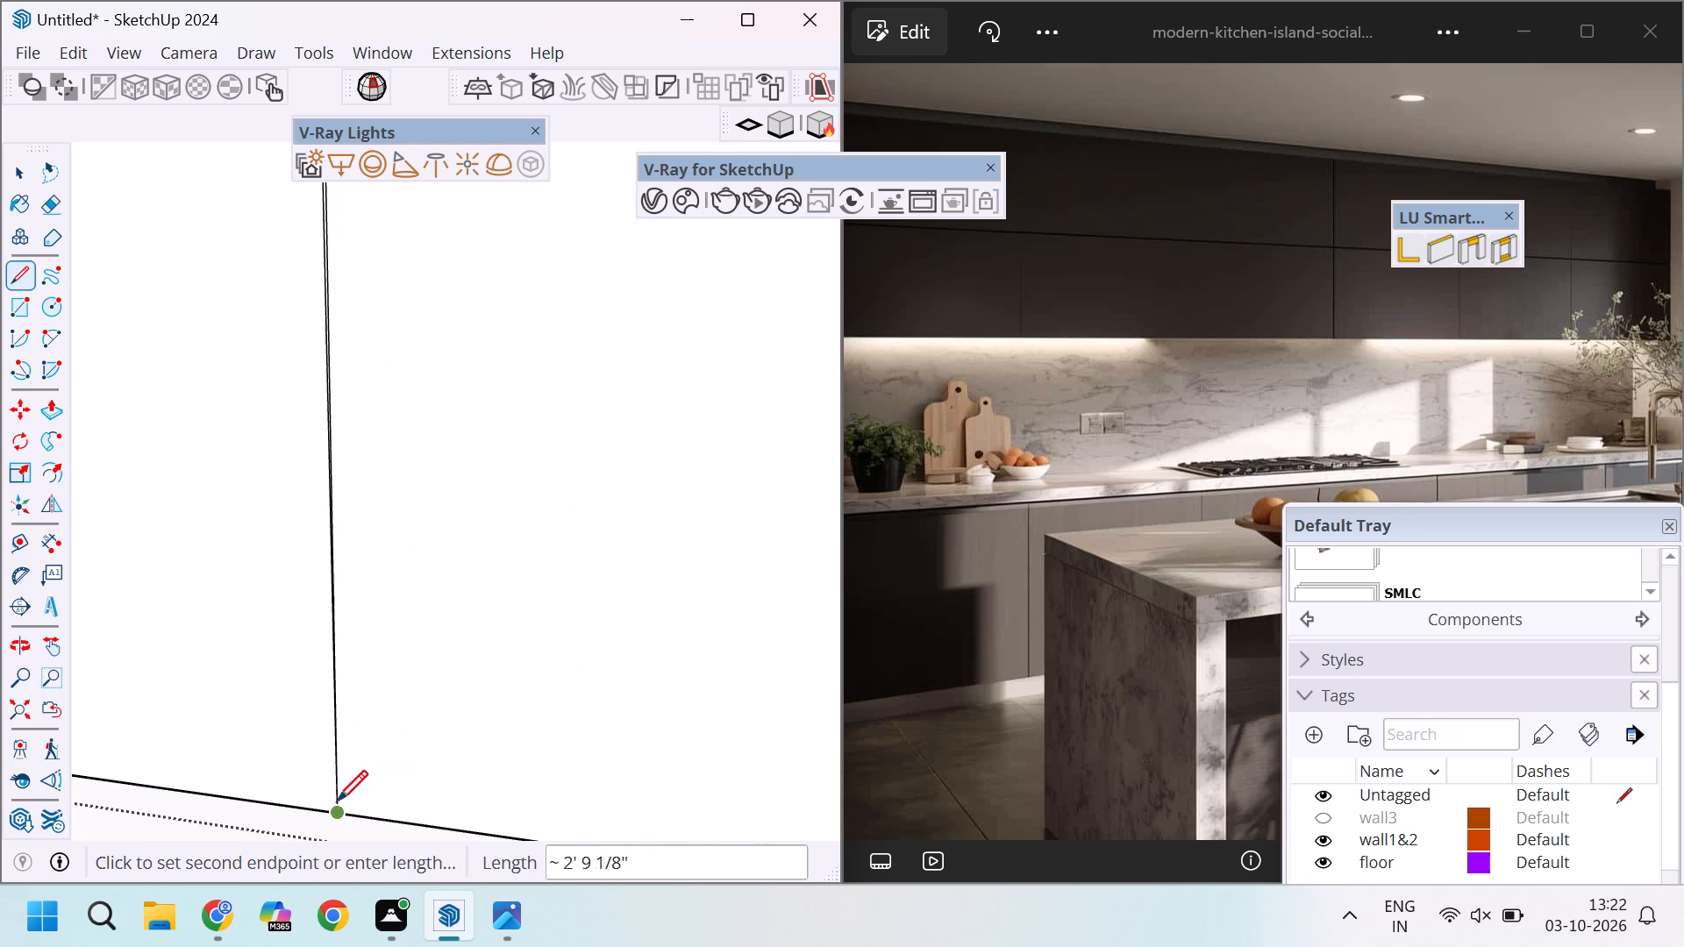
scroll(337, 804, up, 8)
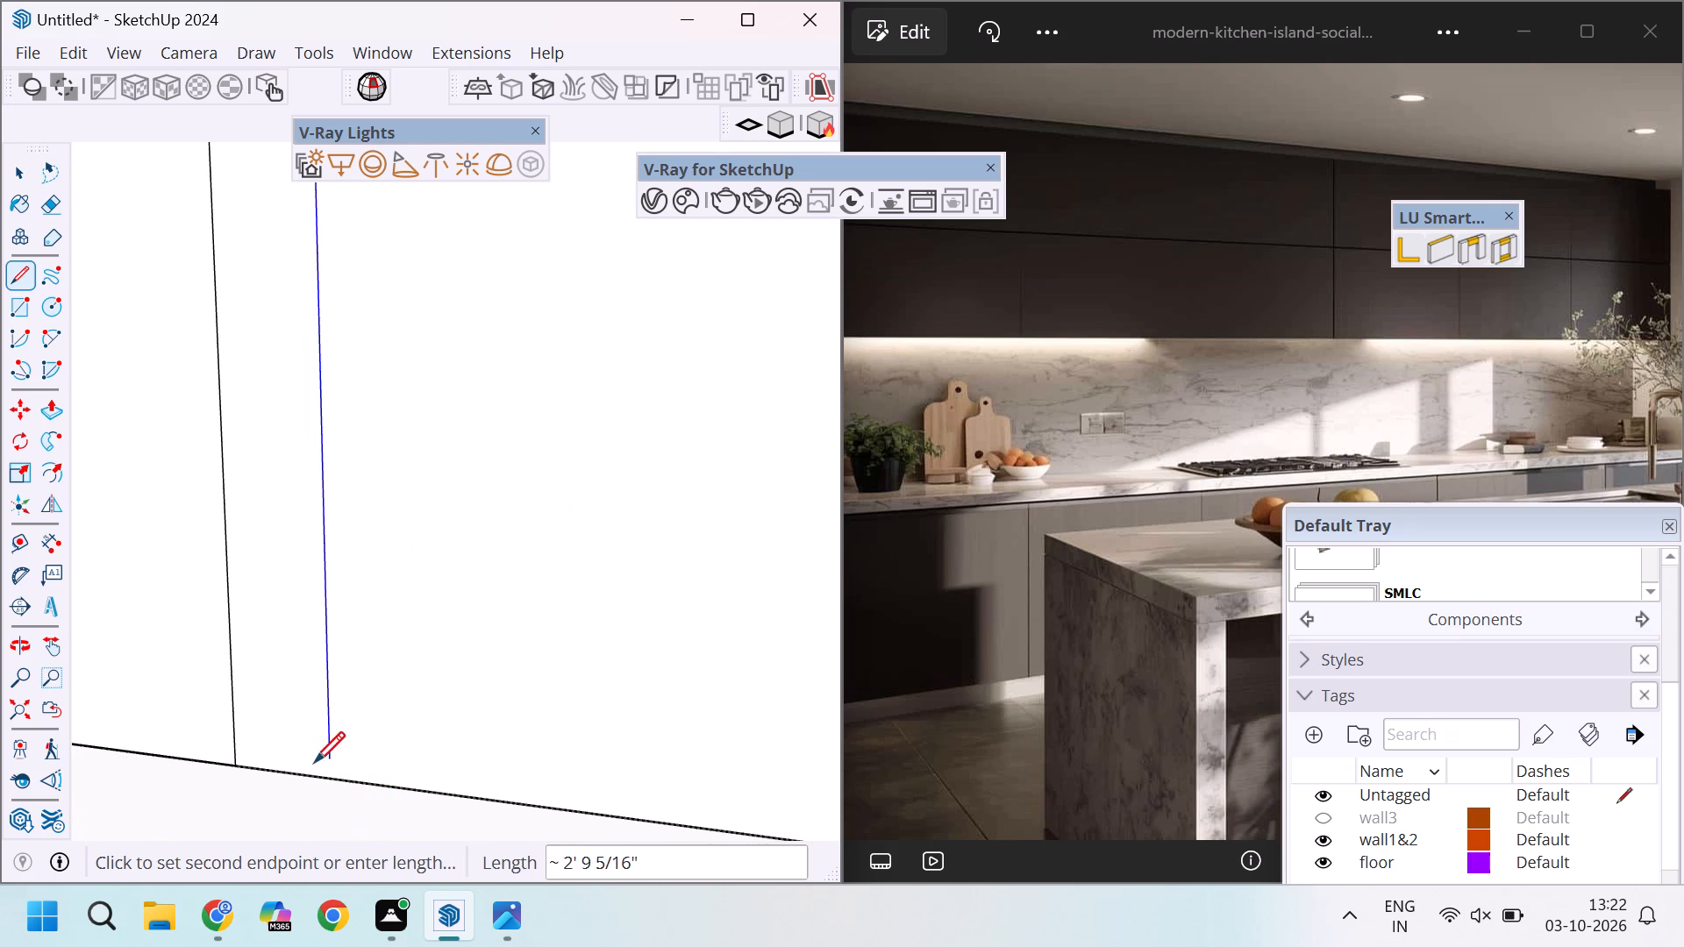
click(345, 778)
Push the narrow strip between the two vertical lines 1" into the lower wall cabinet's front to form the door groove.
scroll(299, 713, down, 19)
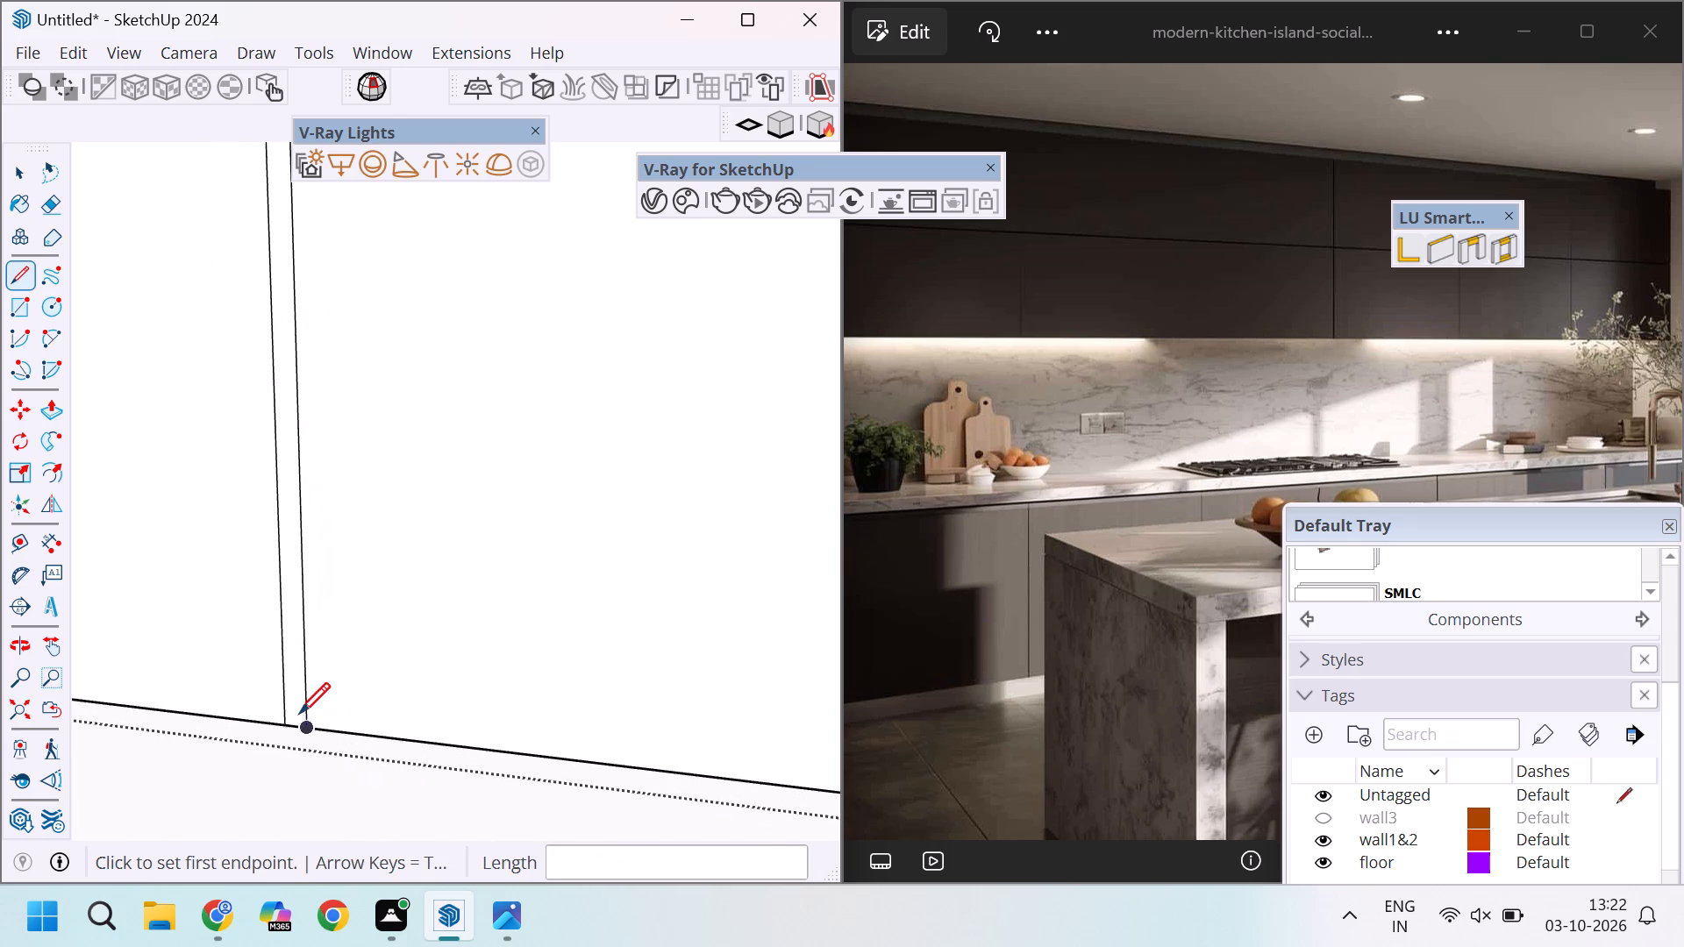
key(p)
scroll(282, 660, up, 5)
click(304, 654)
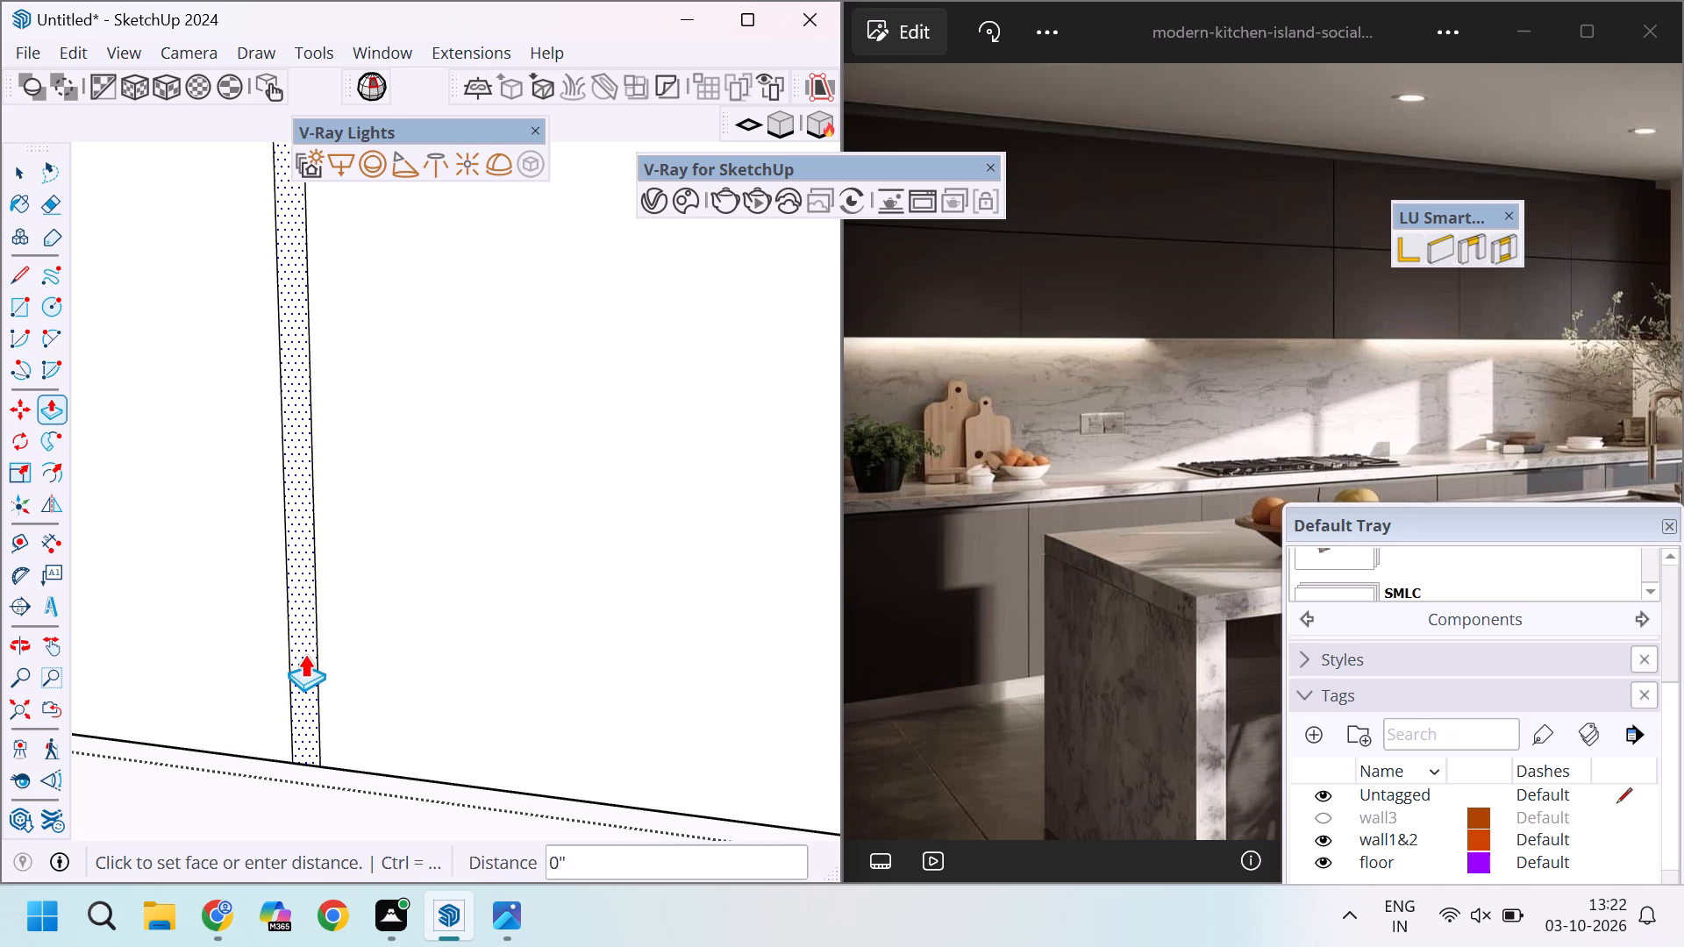
scroll(282, 604, up, 11)
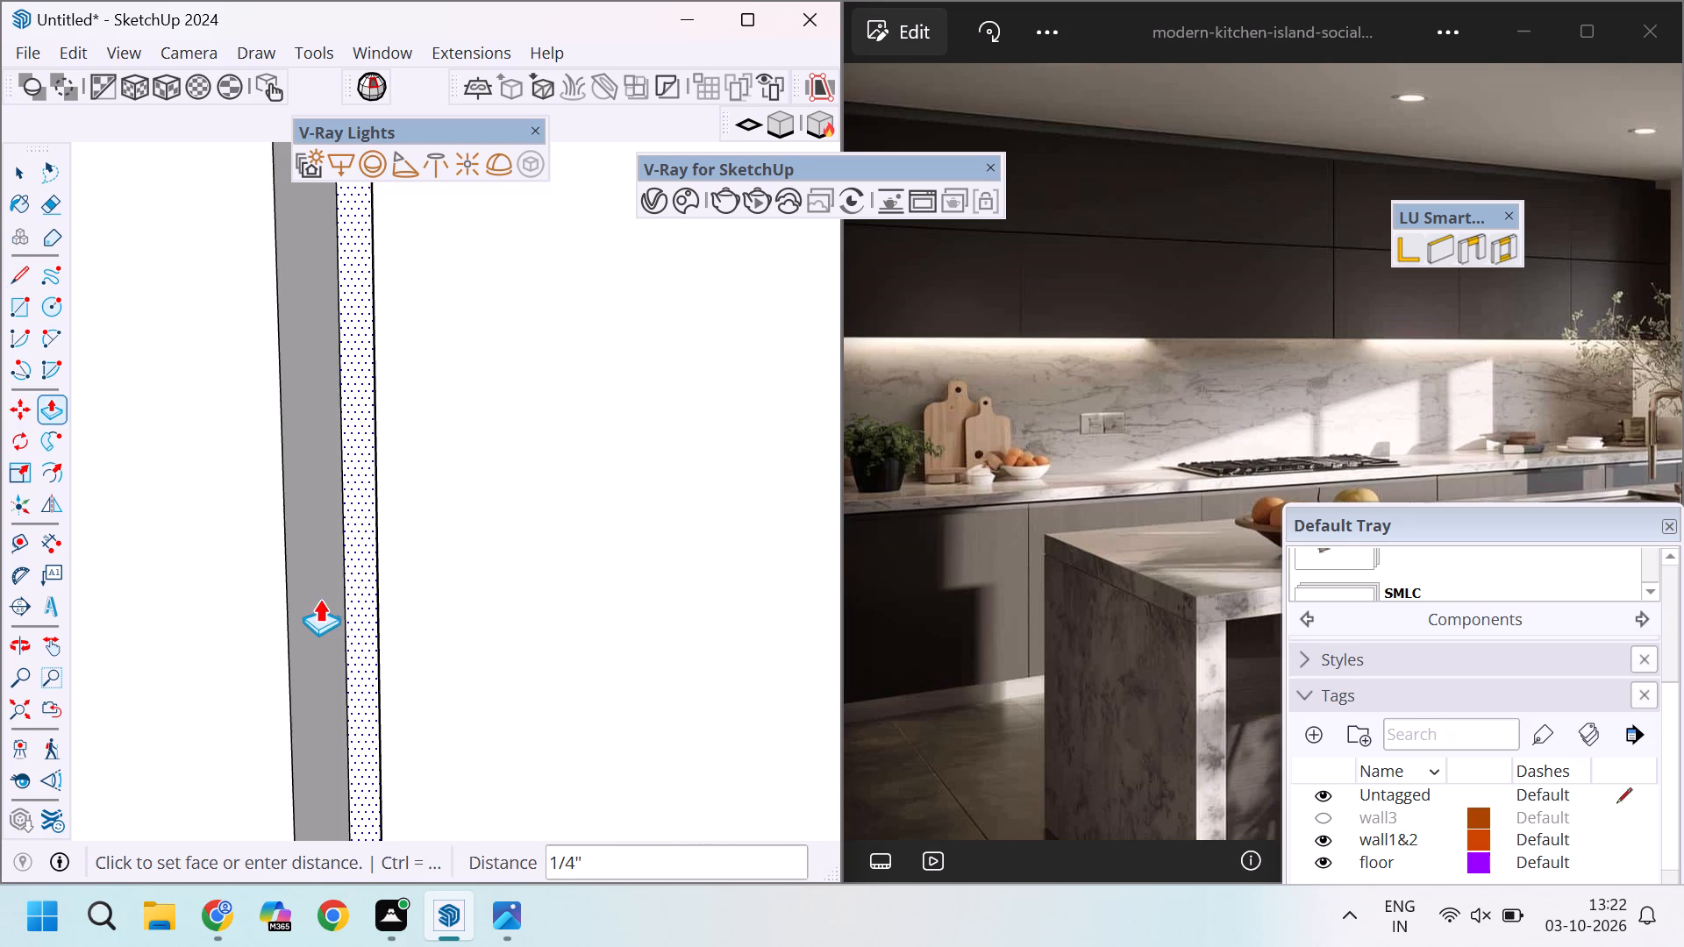
key(1)
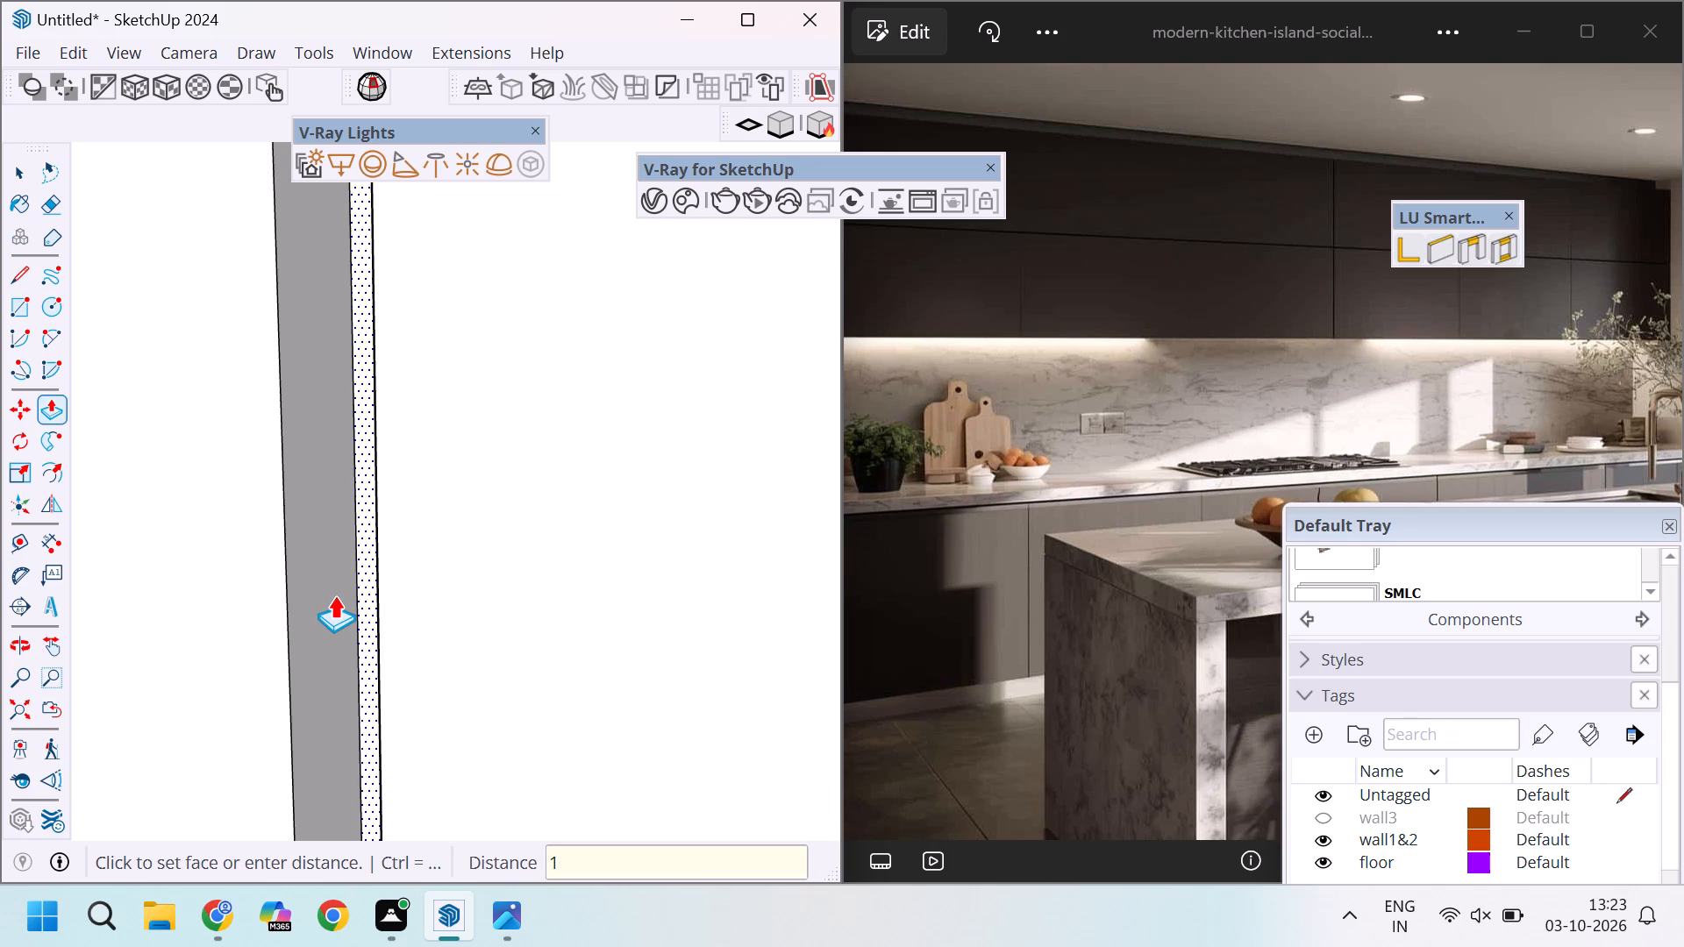
key(Return)
Delete the two short lines crossing the joint strip above the new groove and finish editing the lower wall cabinet.
scroll(359, 600, down, 19)
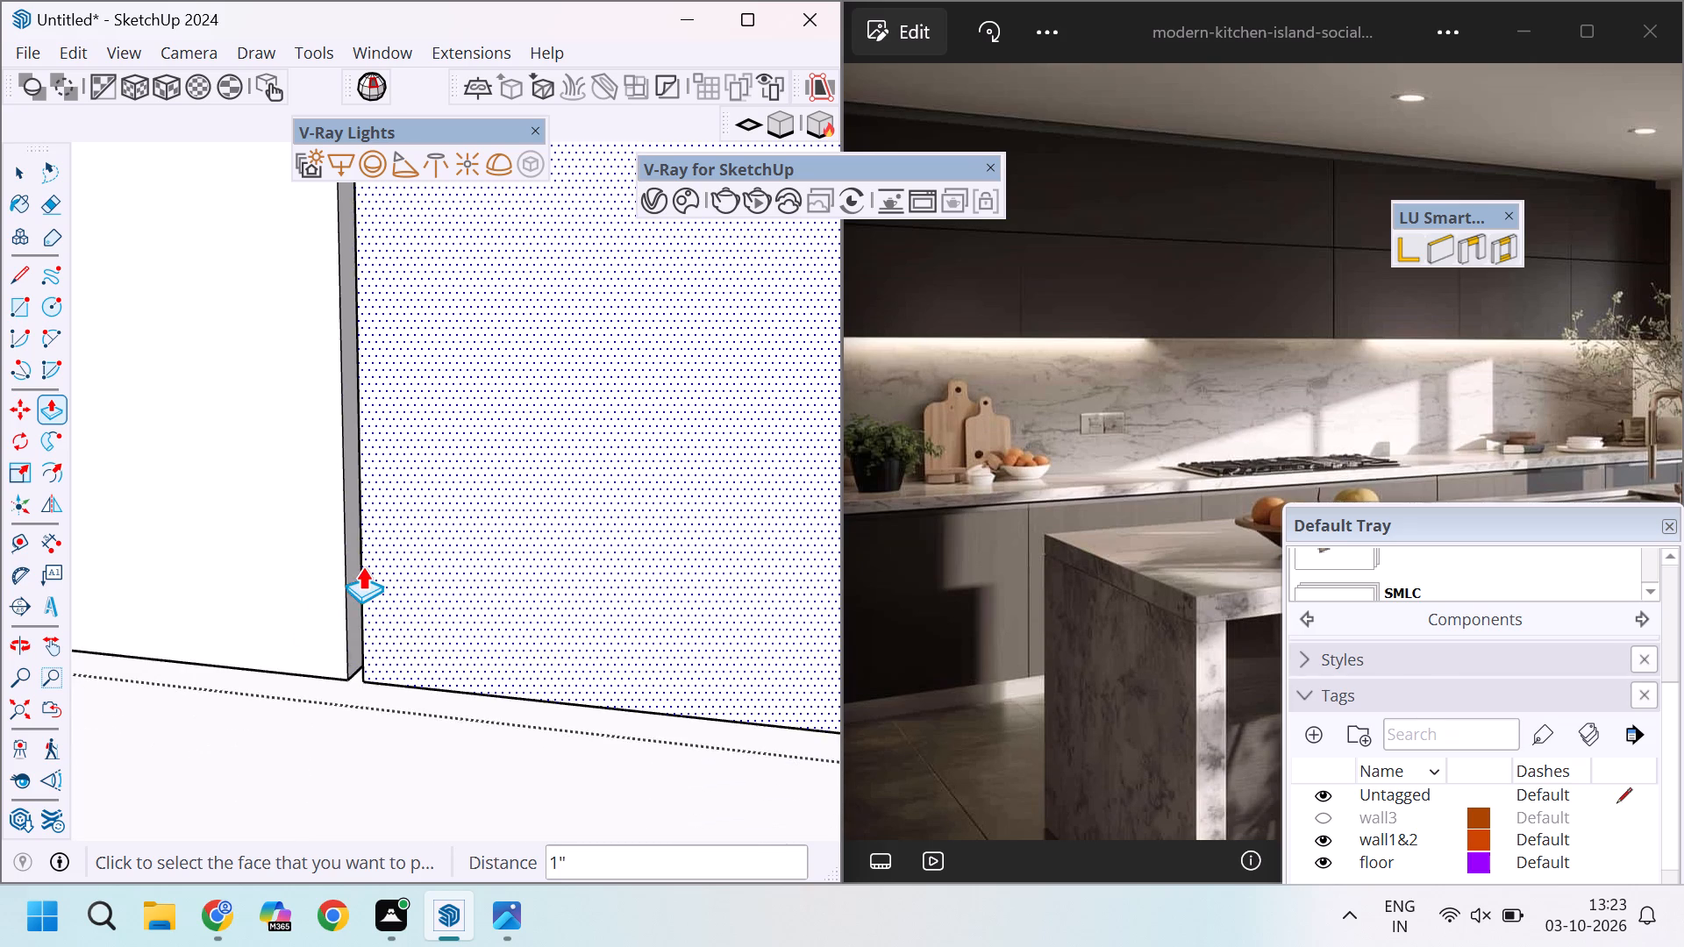
scroll(362, 566, down, 20)
scroll(362, 566, down, 13)
scroll(349, 340, up, 6)
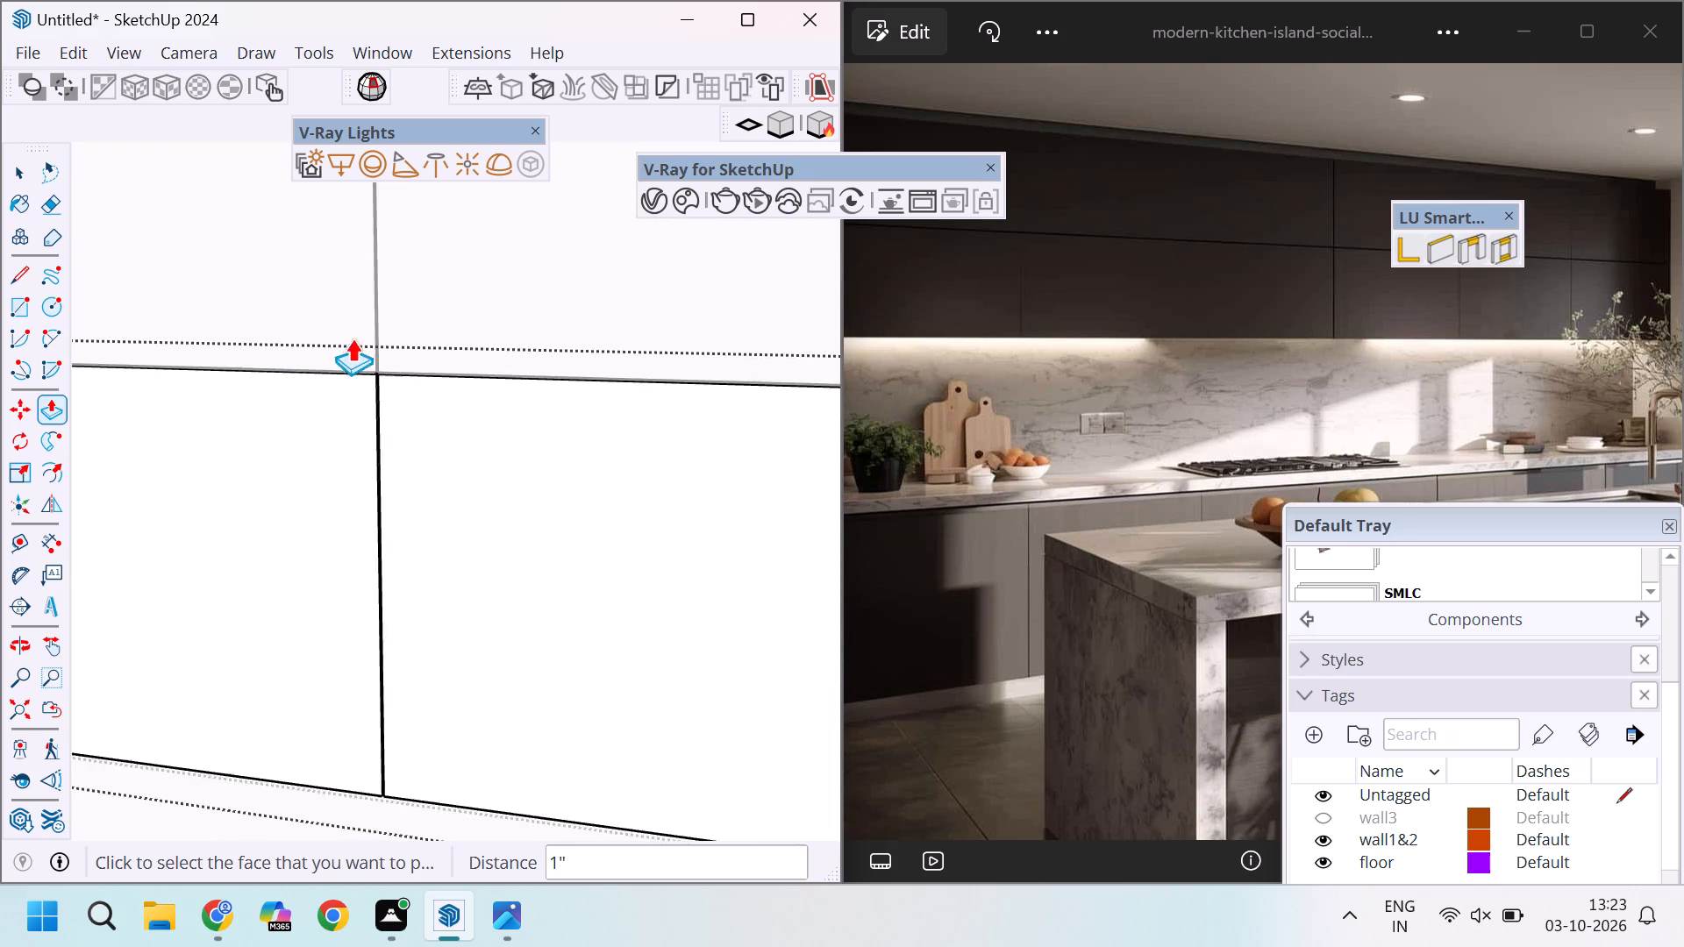
scroll(352, 338, up, 20)
scroll(352, 338, up, 11)
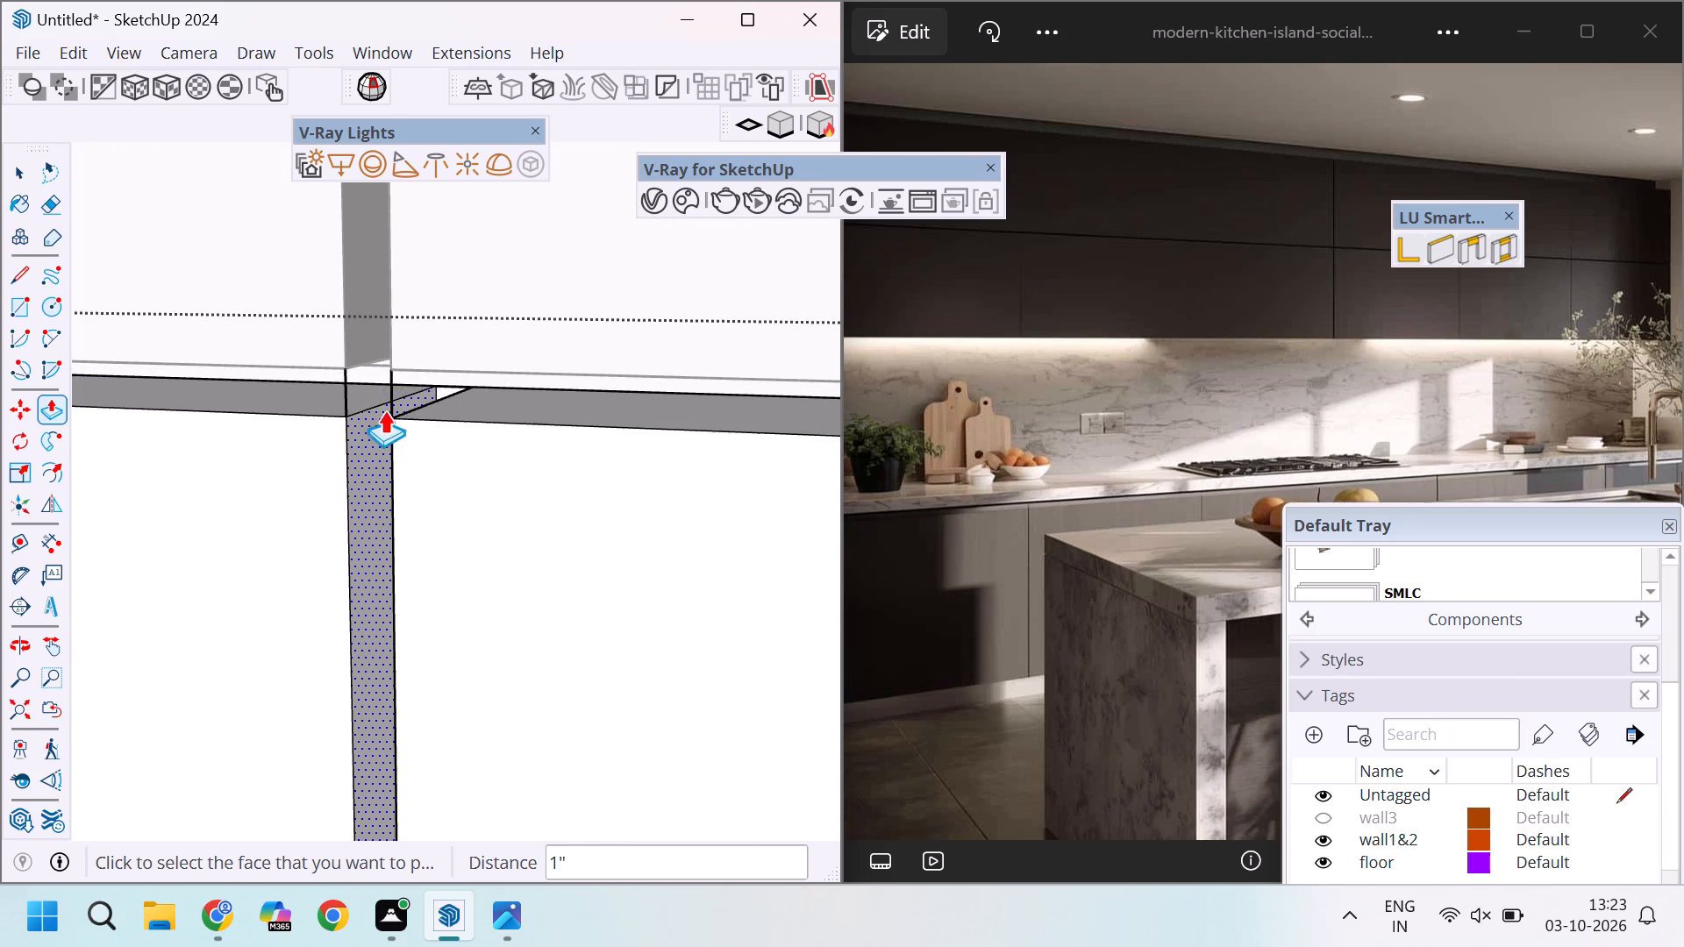
scroll(383, 407, up, 5)
key(space)
scroll(403, 385, up, 1)
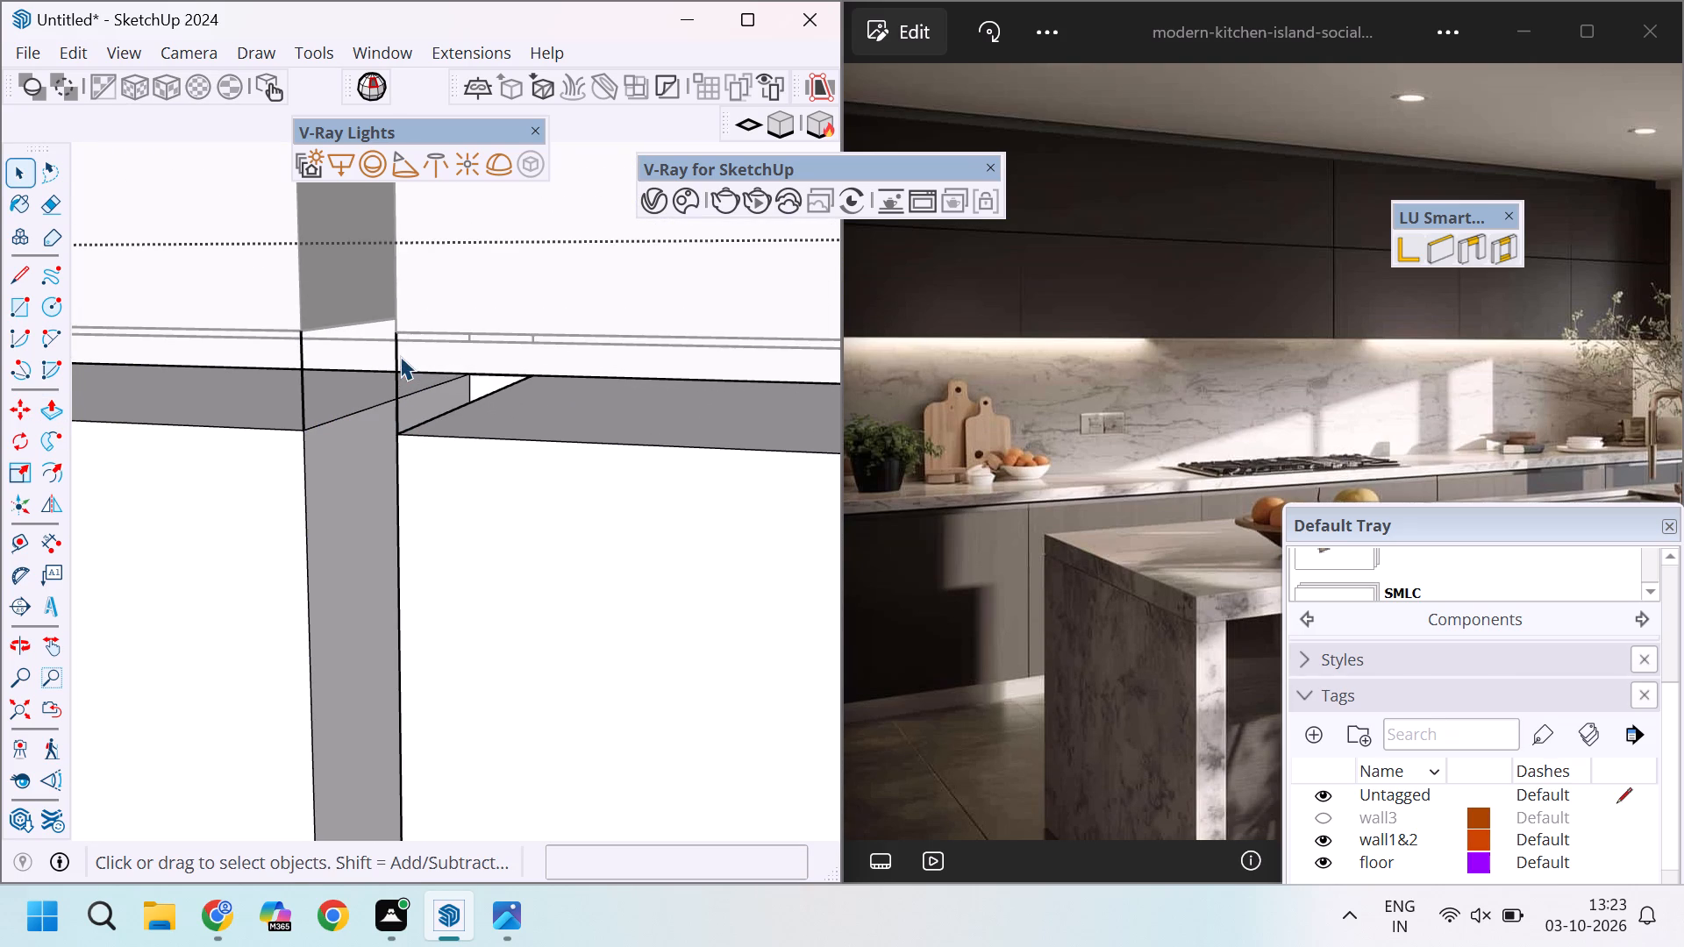
click(389, 347)
click(397, 357)
key(Delete)
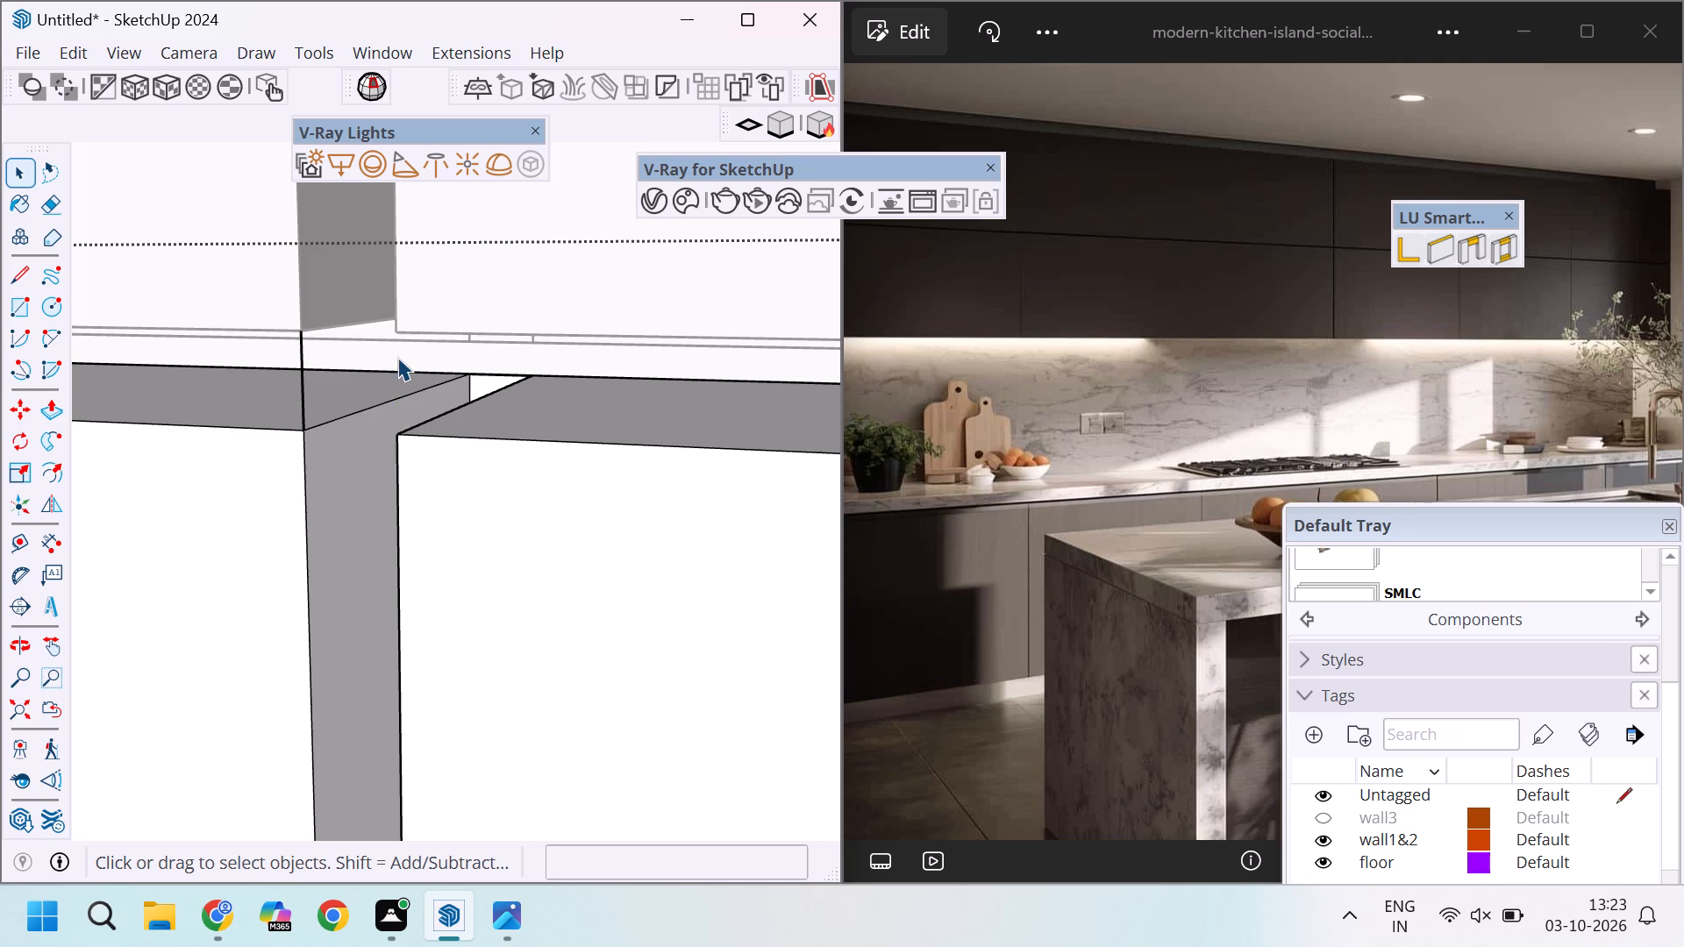
click(297, 358)
key(Delete)
scroll(433, 387, down, 17)
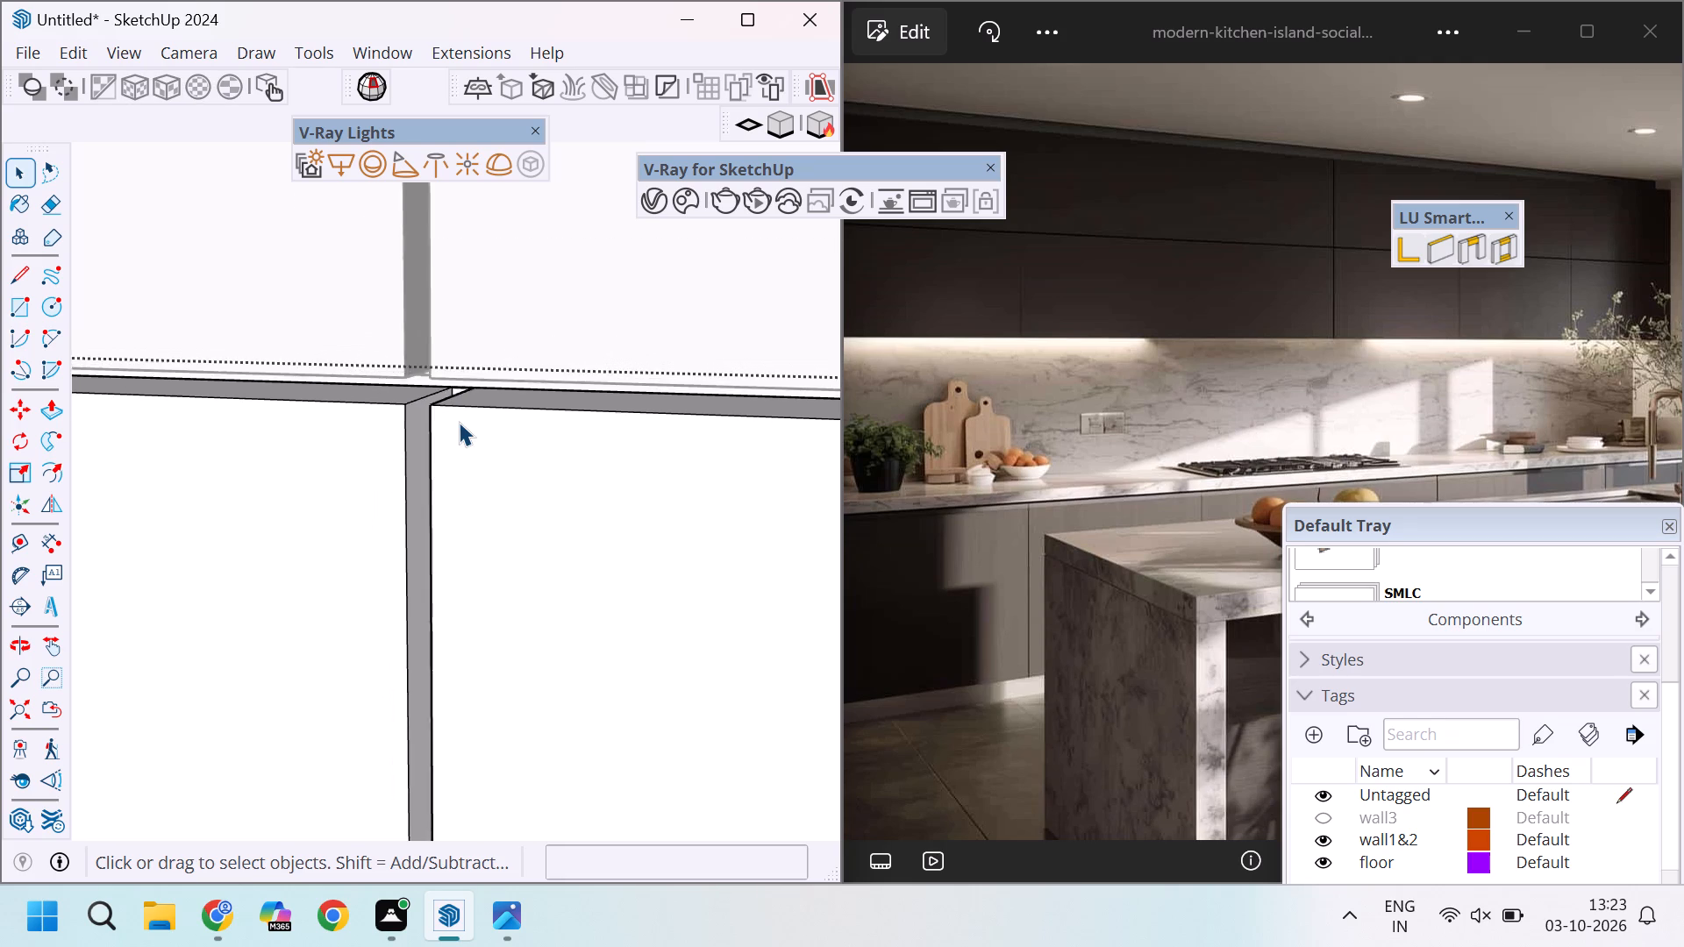
scroll(459, 422, down, 20)
scroll(459, 422, down, 20)
scroll(459, 422, down, 6)
key(space)
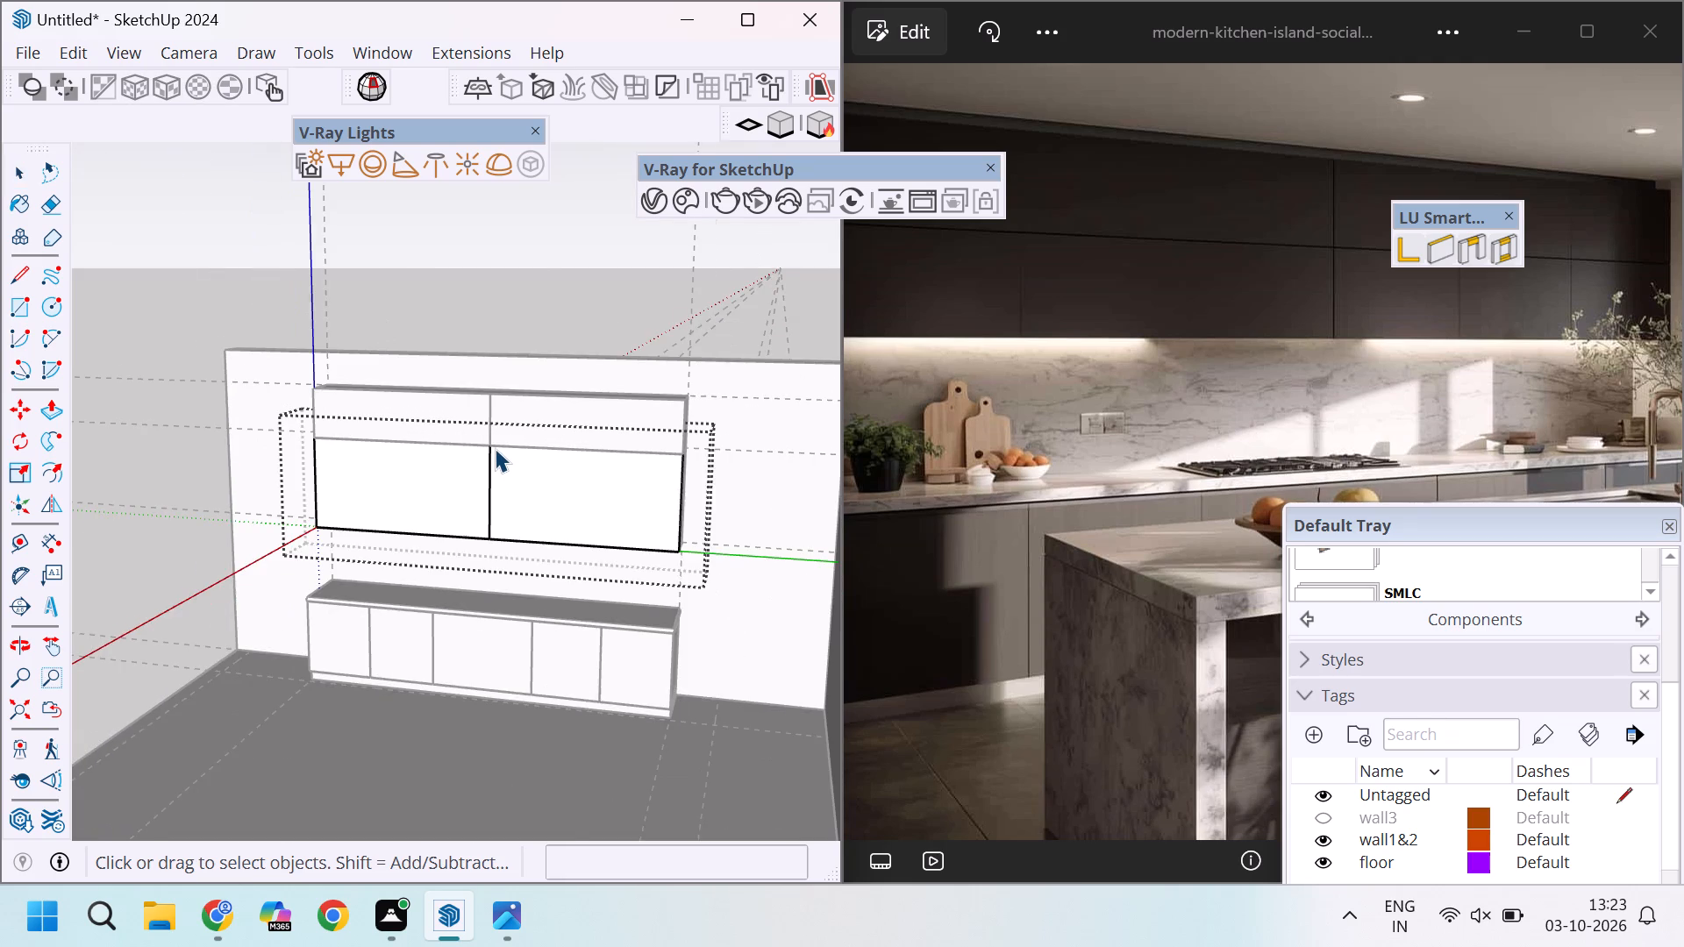
click(538, 275)
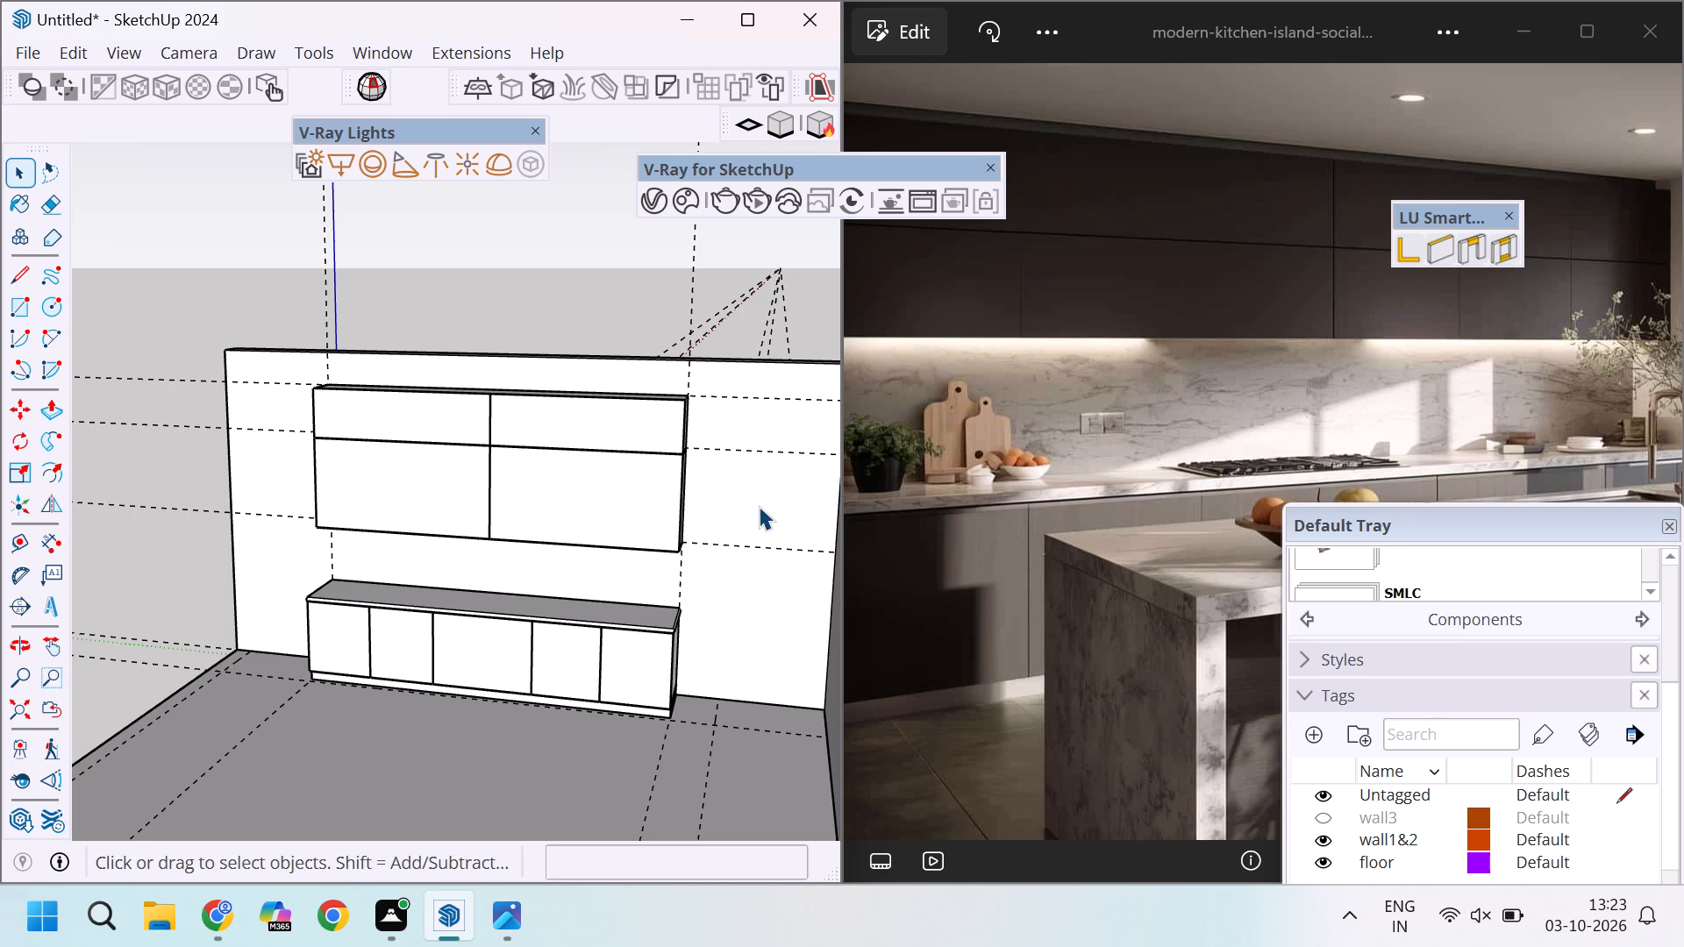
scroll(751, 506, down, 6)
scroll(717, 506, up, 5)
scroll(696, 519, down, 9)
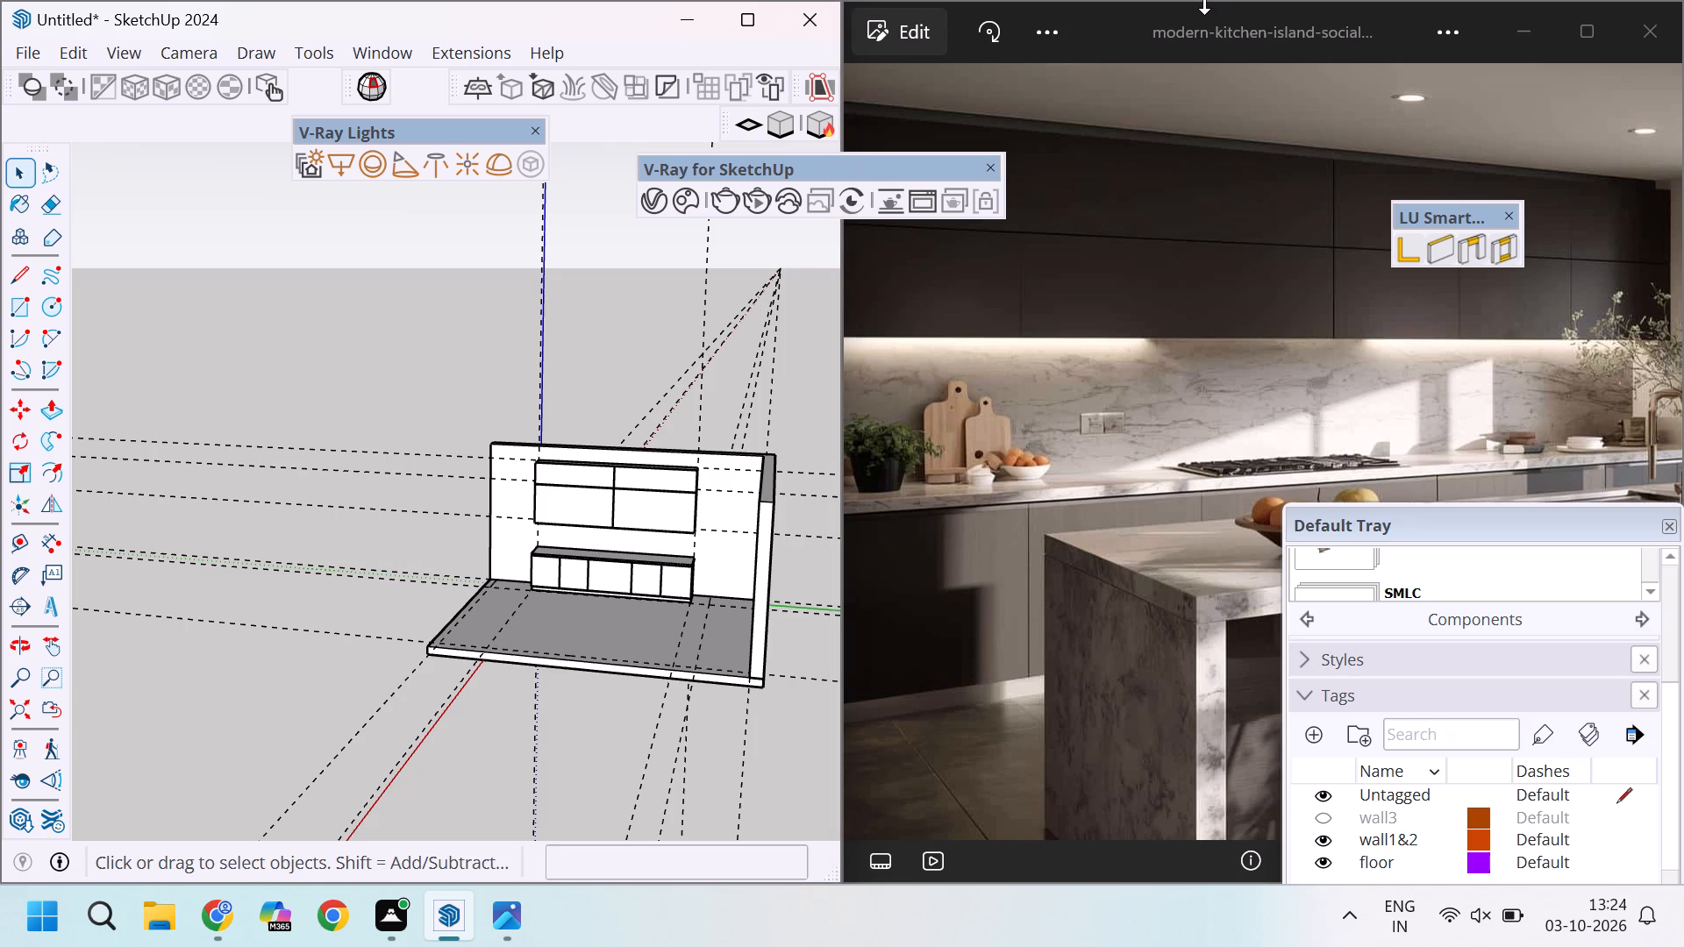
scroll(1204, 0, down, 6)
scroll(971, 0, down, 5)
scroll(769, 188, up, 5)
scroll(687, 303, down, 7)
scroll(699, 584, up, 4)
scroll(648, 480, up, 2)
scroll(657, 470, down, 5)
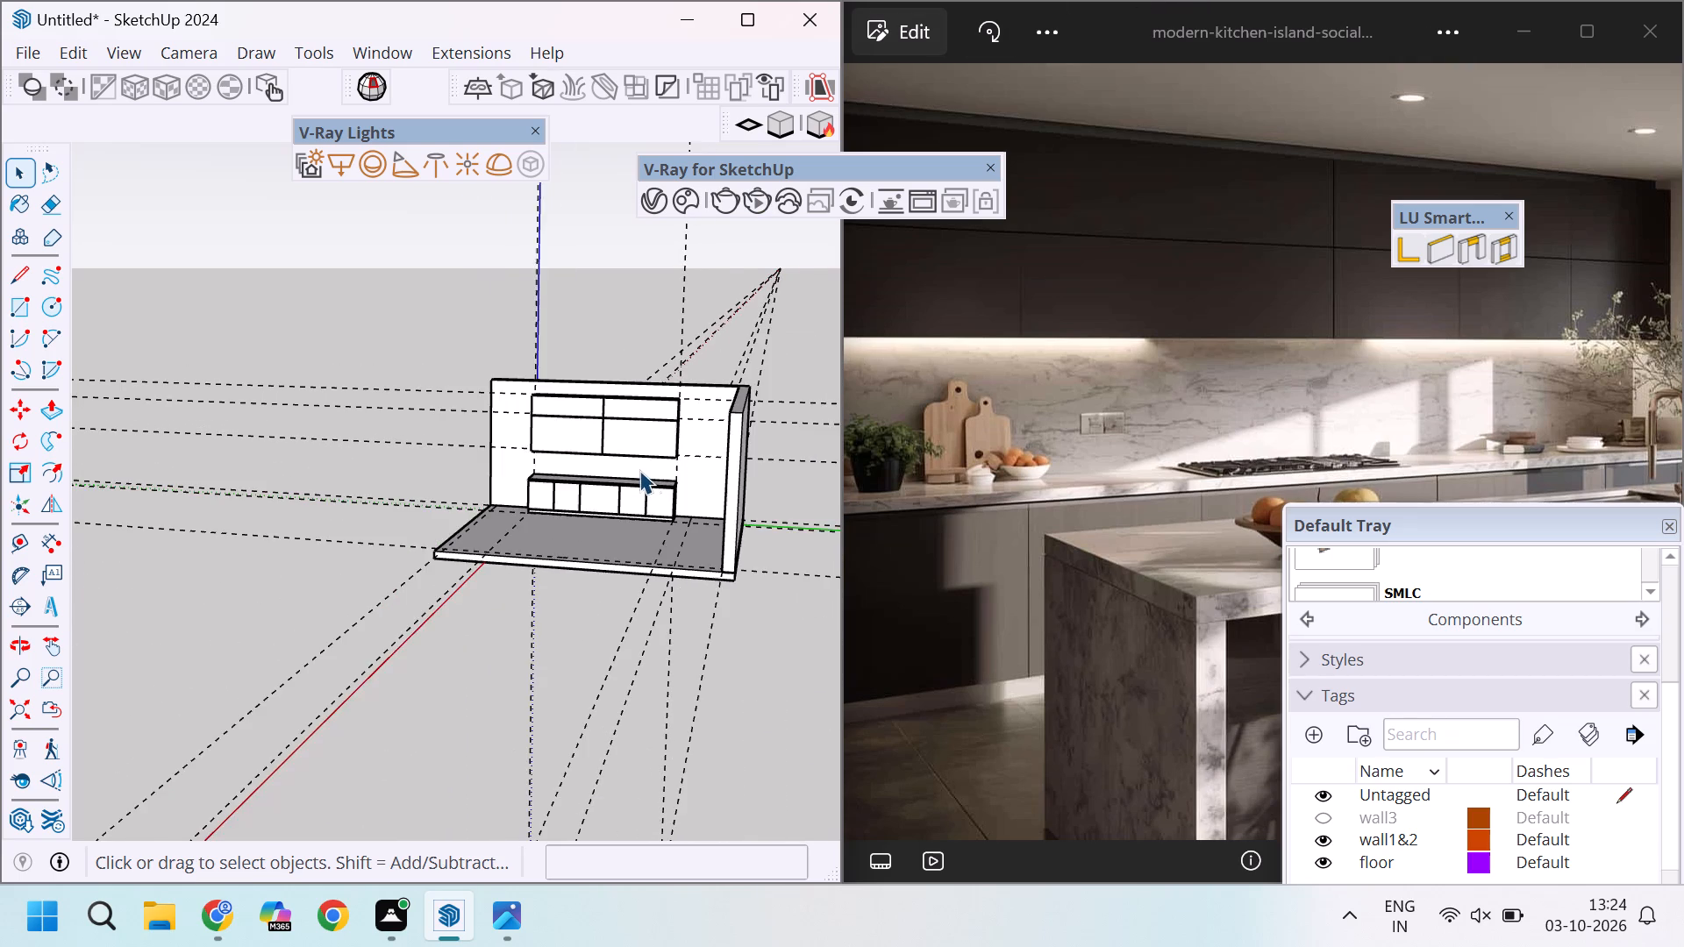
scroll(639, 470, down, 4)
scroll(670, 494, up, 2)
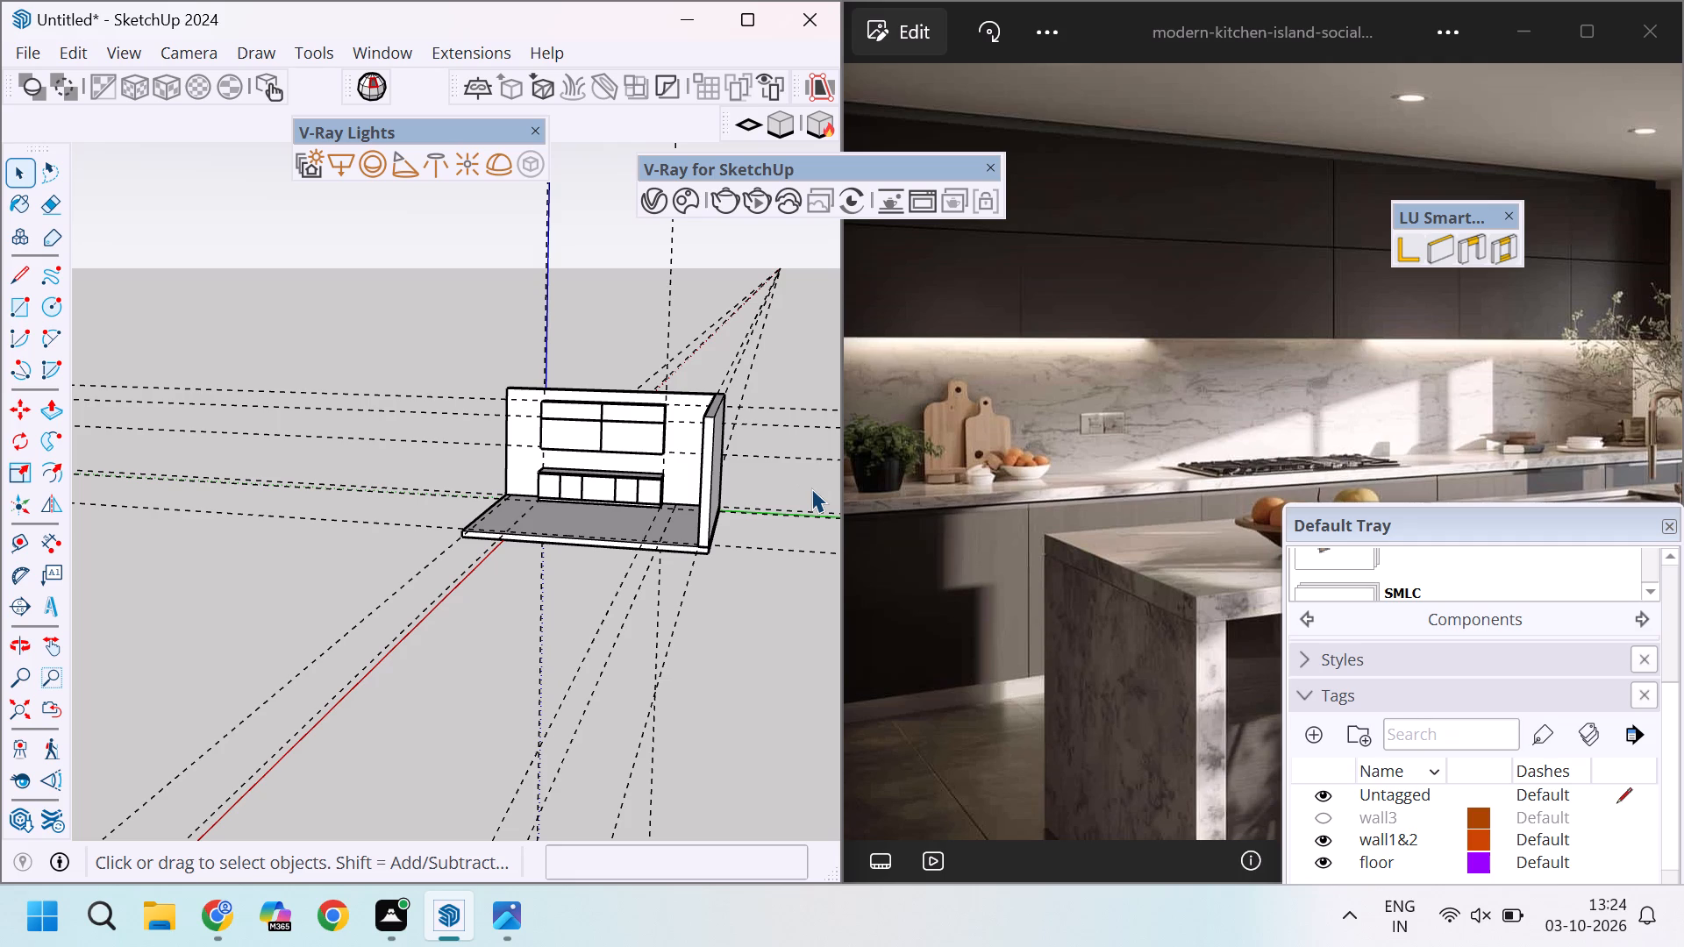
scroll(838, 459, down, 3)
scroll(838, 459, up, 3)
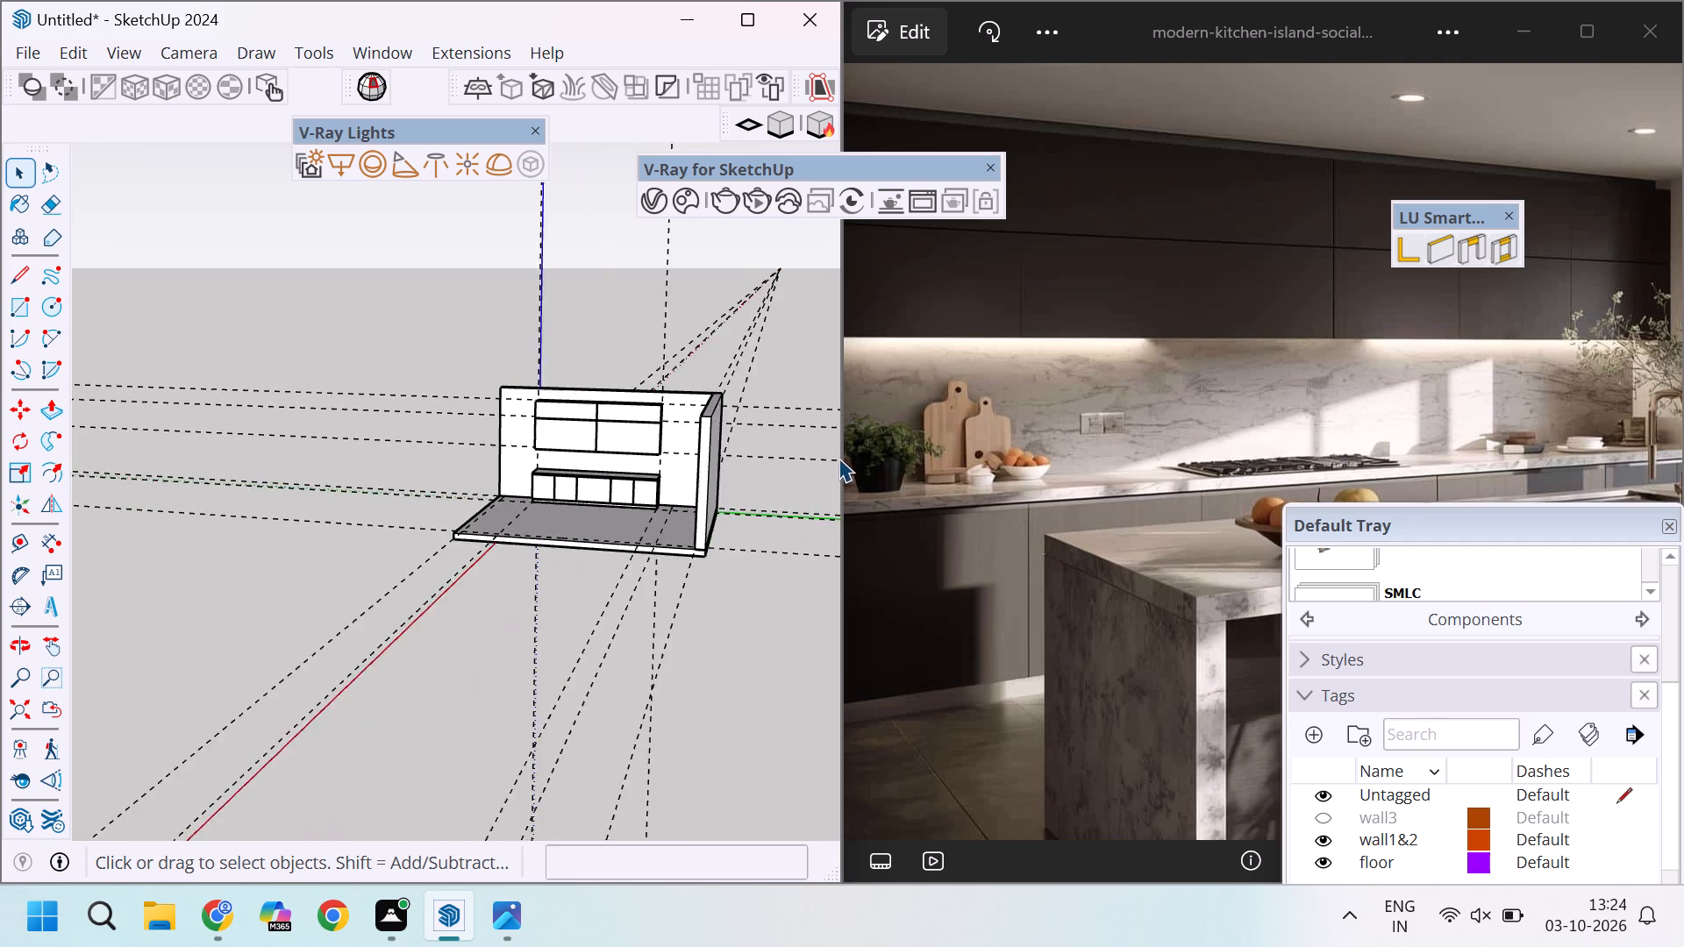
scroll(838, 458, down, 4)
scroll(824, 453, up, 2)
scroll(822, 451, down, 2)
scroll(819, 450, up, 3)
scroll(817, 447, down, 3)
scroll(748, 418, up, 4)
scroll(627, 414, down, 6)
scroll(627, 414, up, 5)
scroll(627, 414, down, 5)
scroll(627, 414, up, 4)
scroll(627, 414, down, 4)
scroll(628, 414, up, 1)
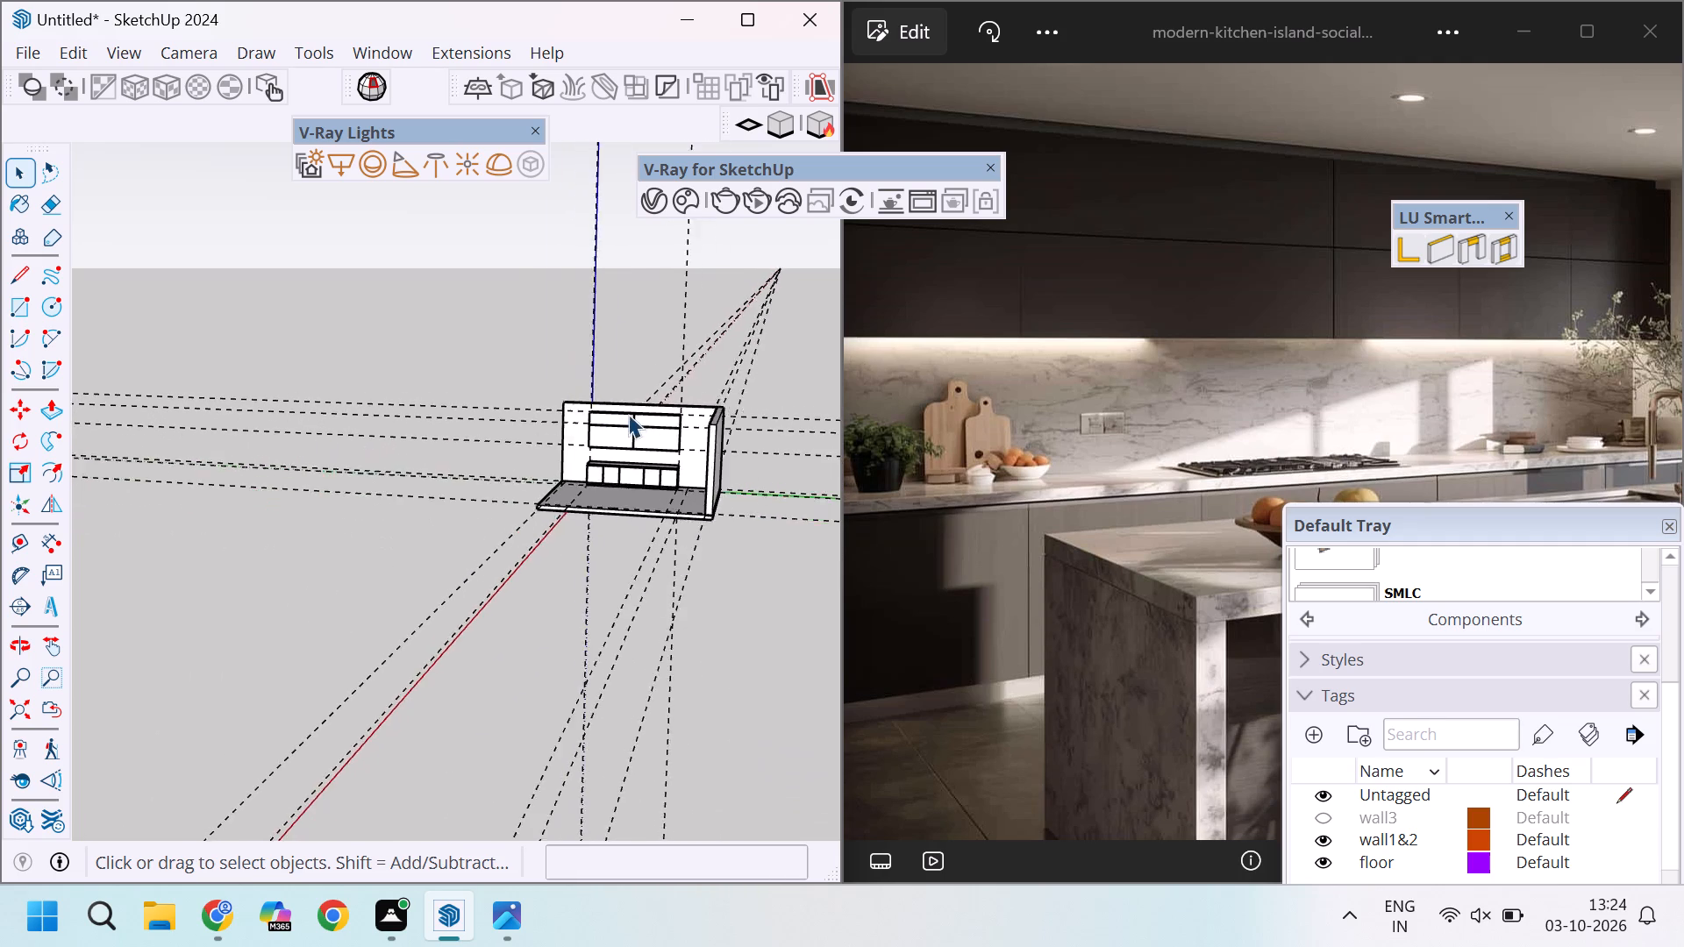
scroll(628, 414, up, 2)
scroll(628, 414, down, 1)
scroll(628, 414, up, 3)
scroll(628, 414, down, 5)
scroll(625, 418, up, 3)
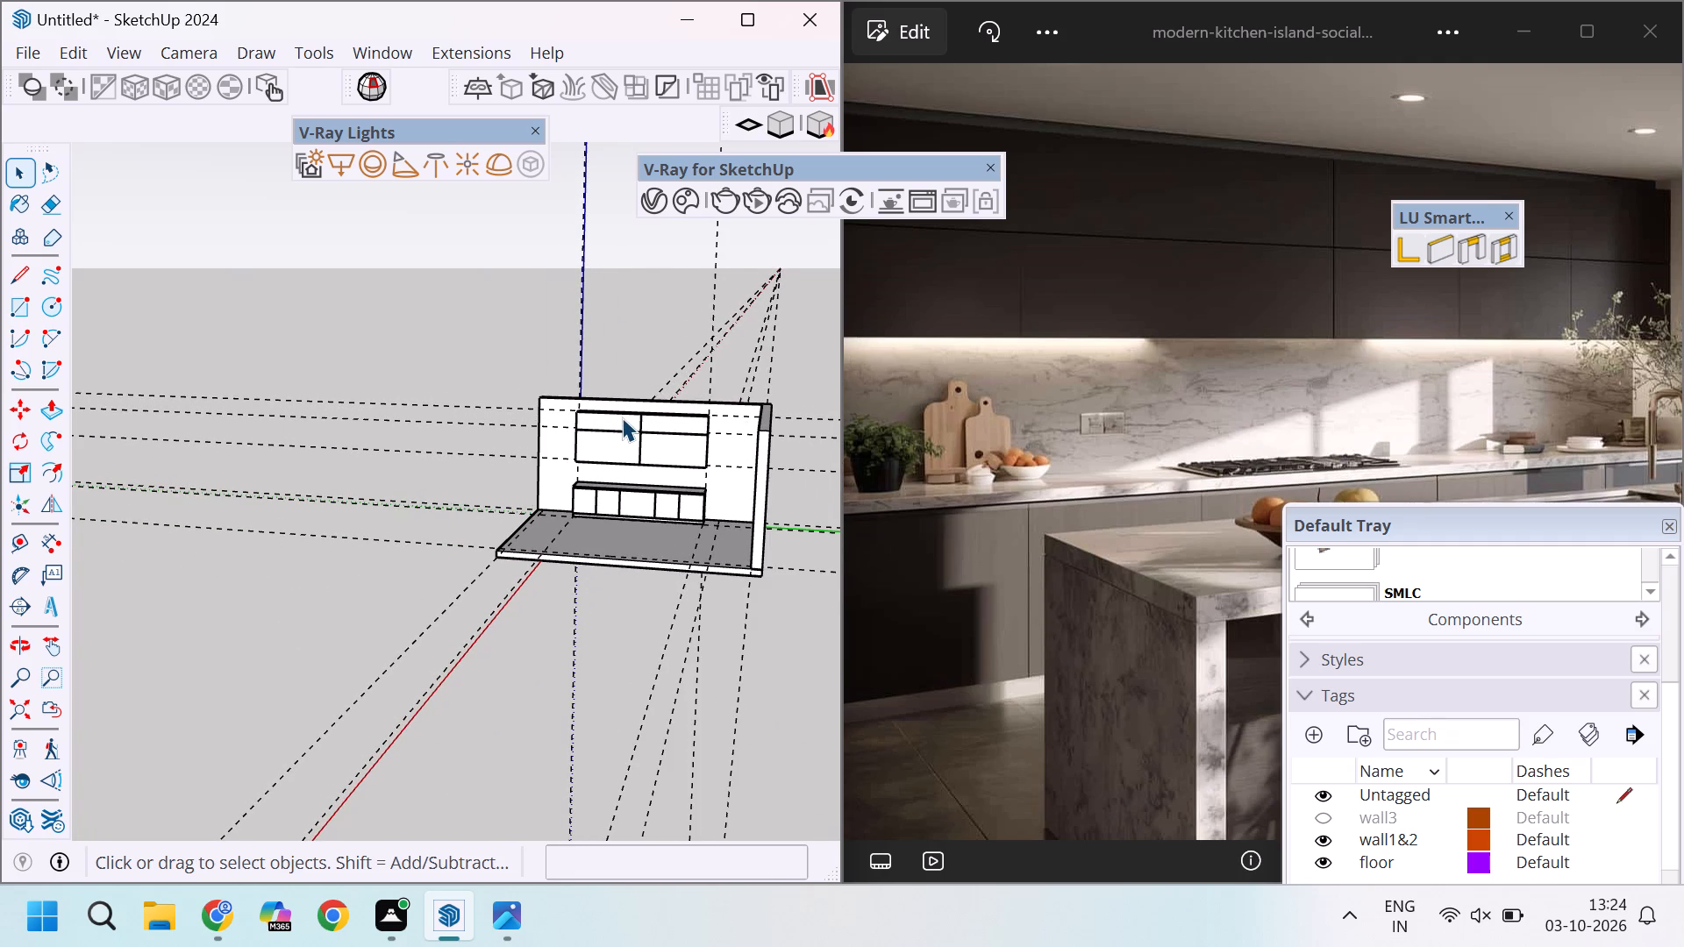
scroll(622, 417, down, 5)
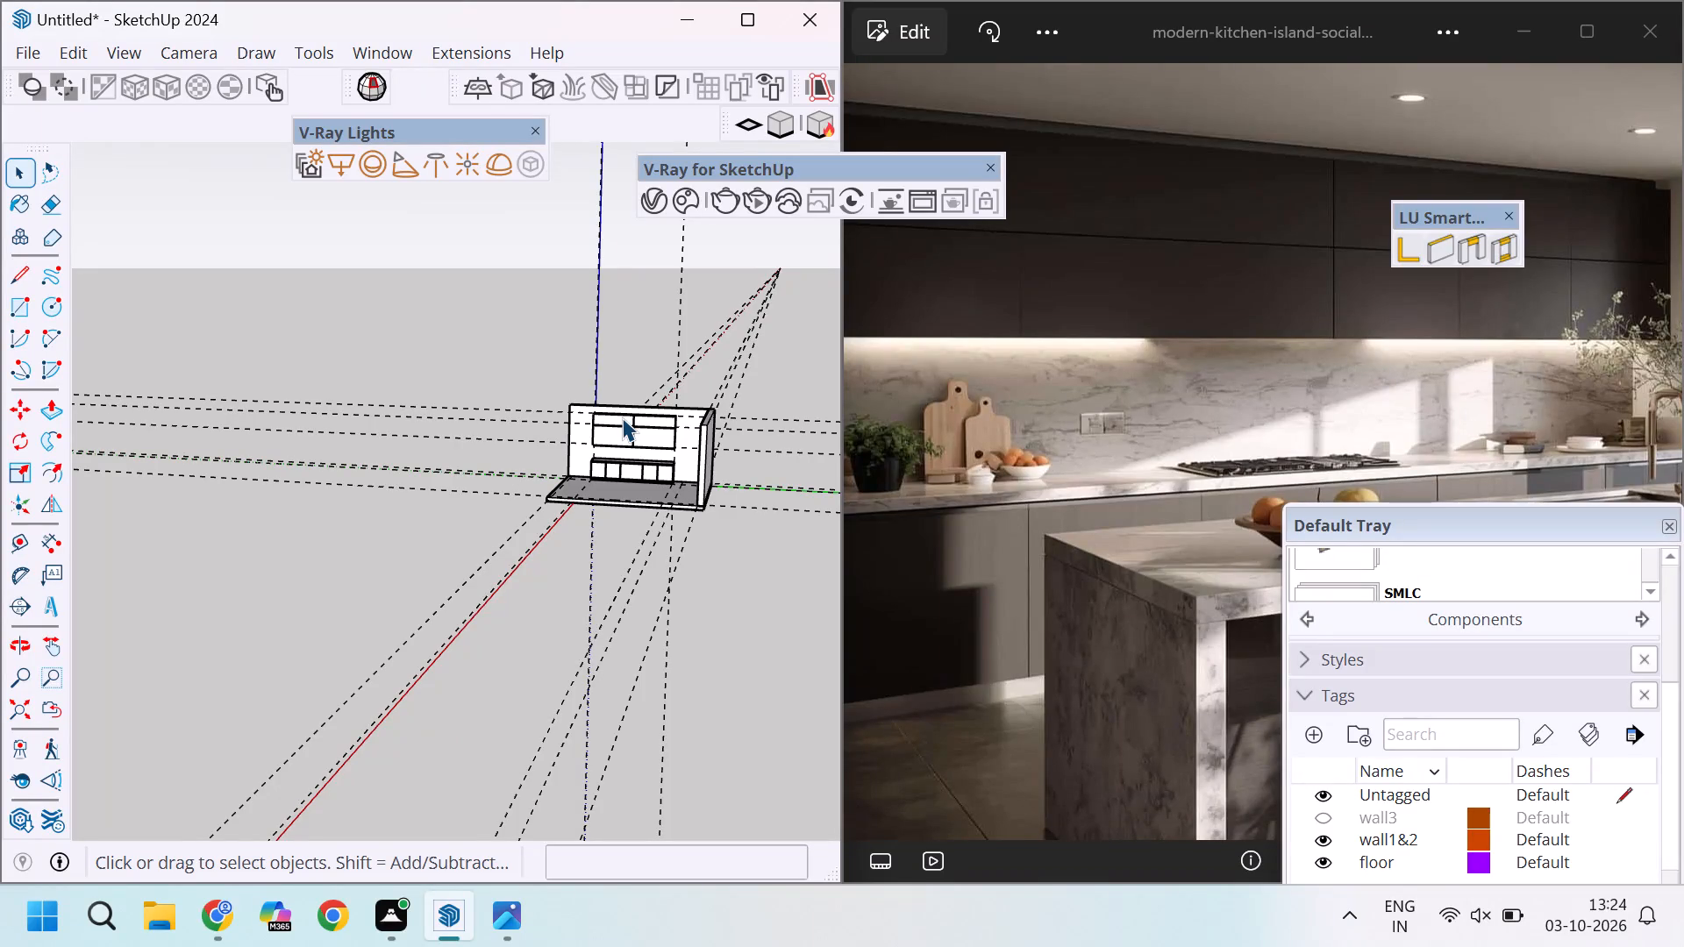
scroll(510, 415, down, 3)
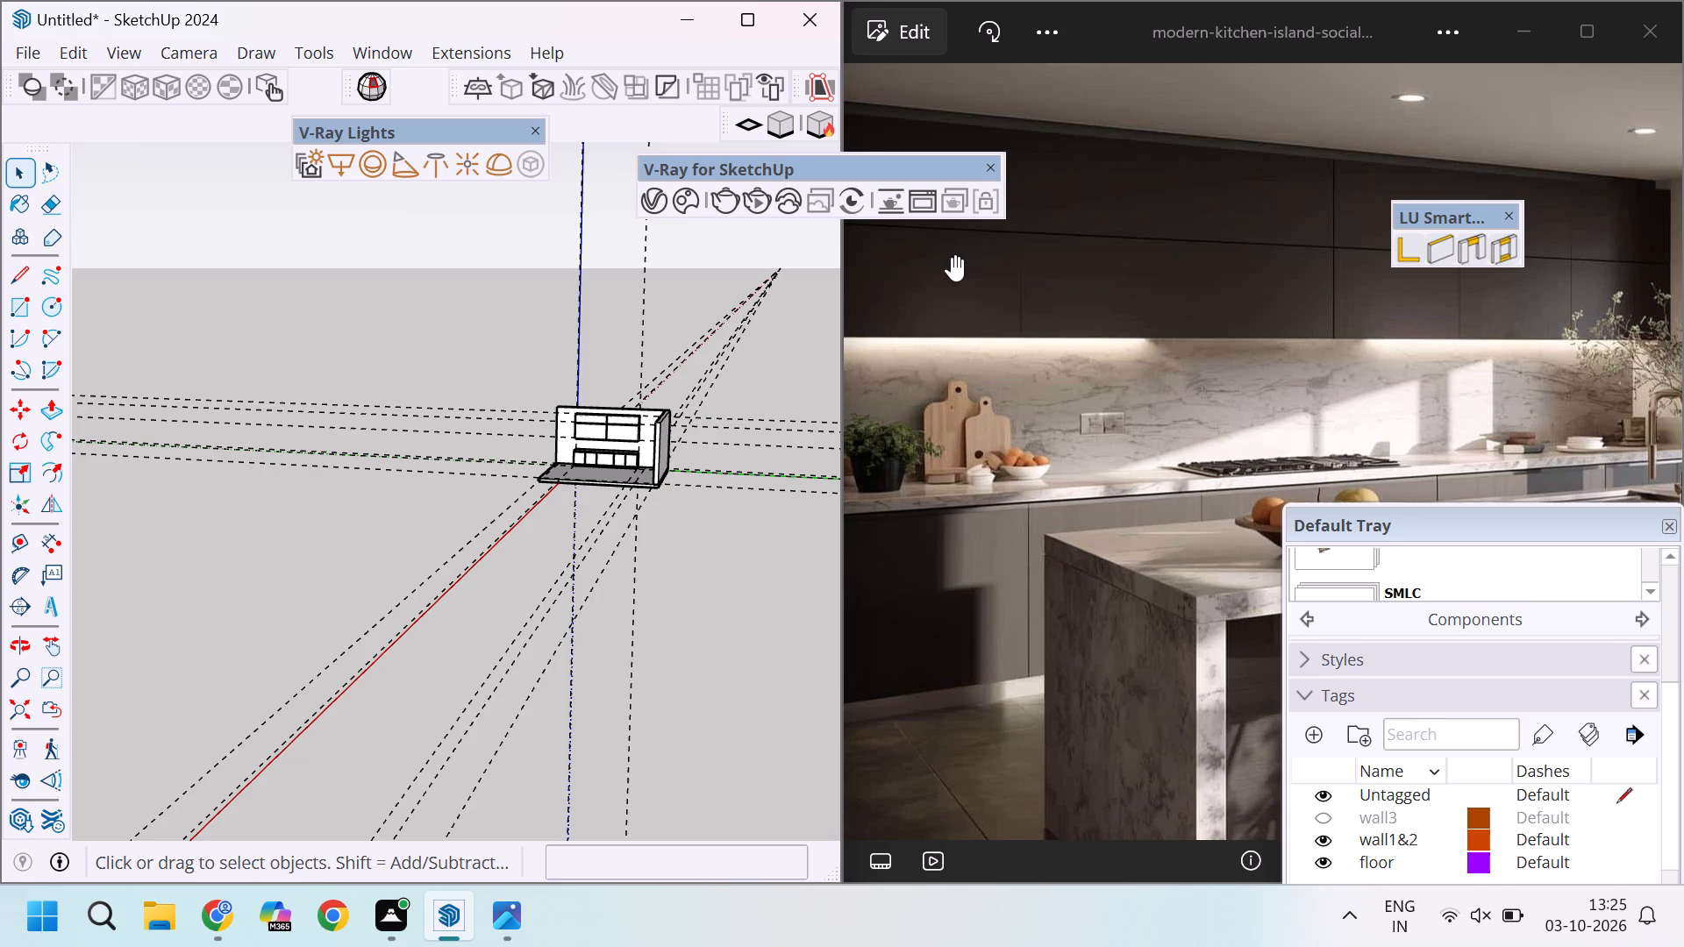
Examine the wall and base cabinets' door divisions from closer and frontal views, comparing them with the reference kitchen.
scroll(547, 467, up, 4)
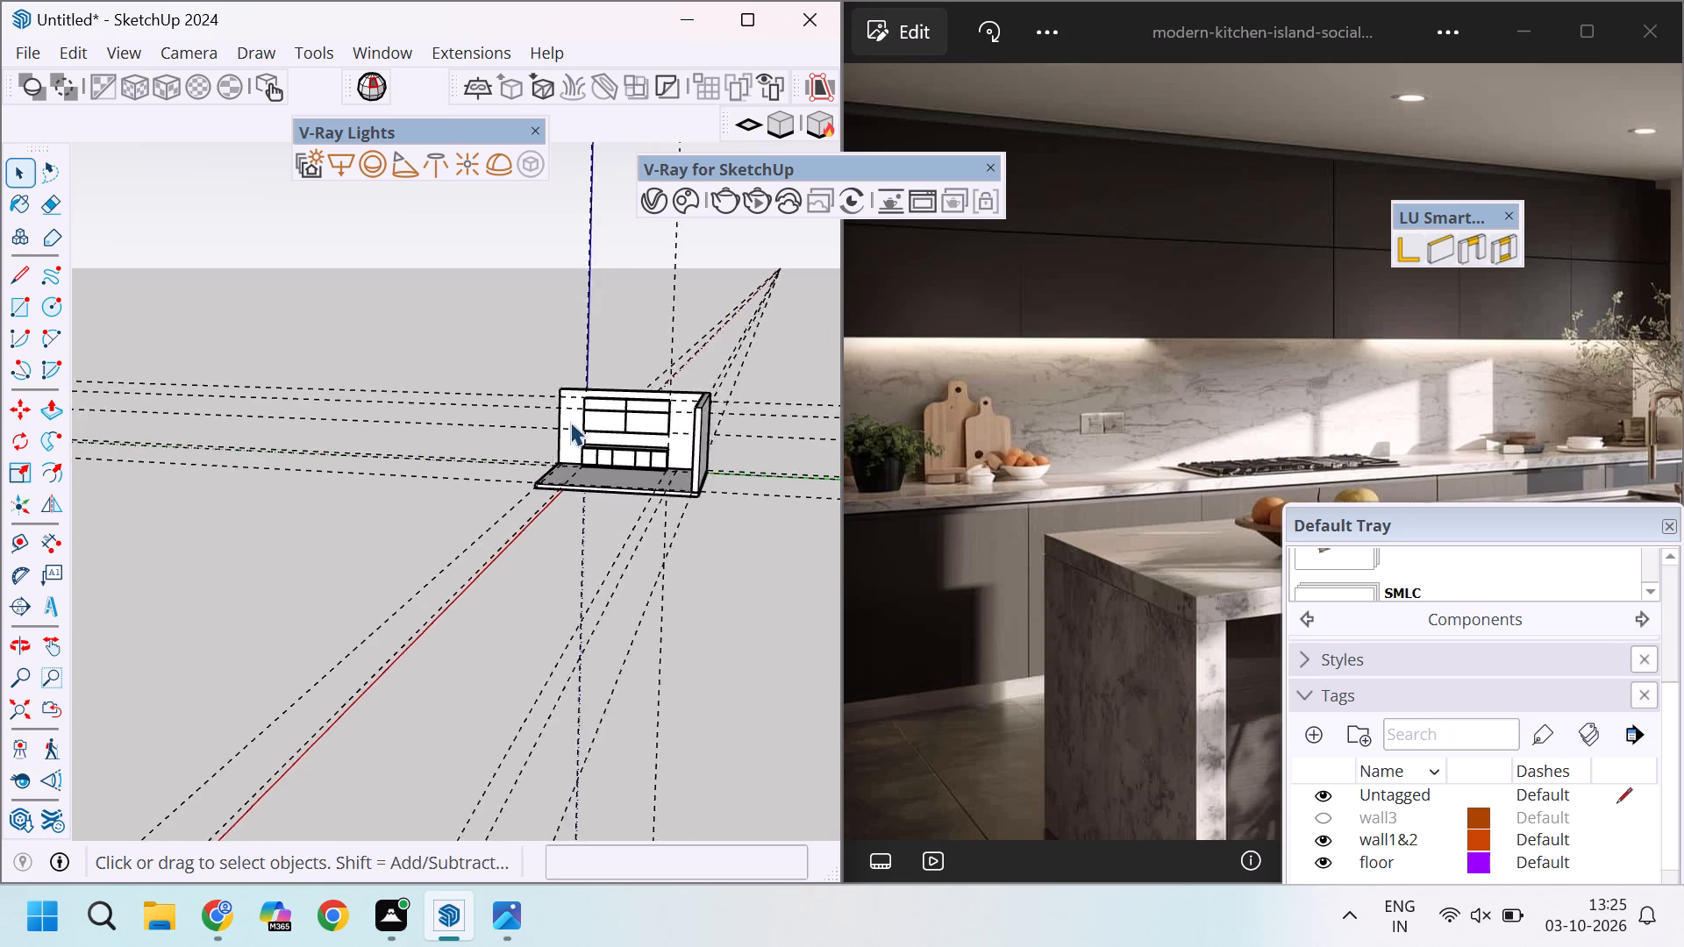
scroll(570, 422, up, 10)
scroll(714, 406, up, 5)
scroll(714, 406, down, 2)
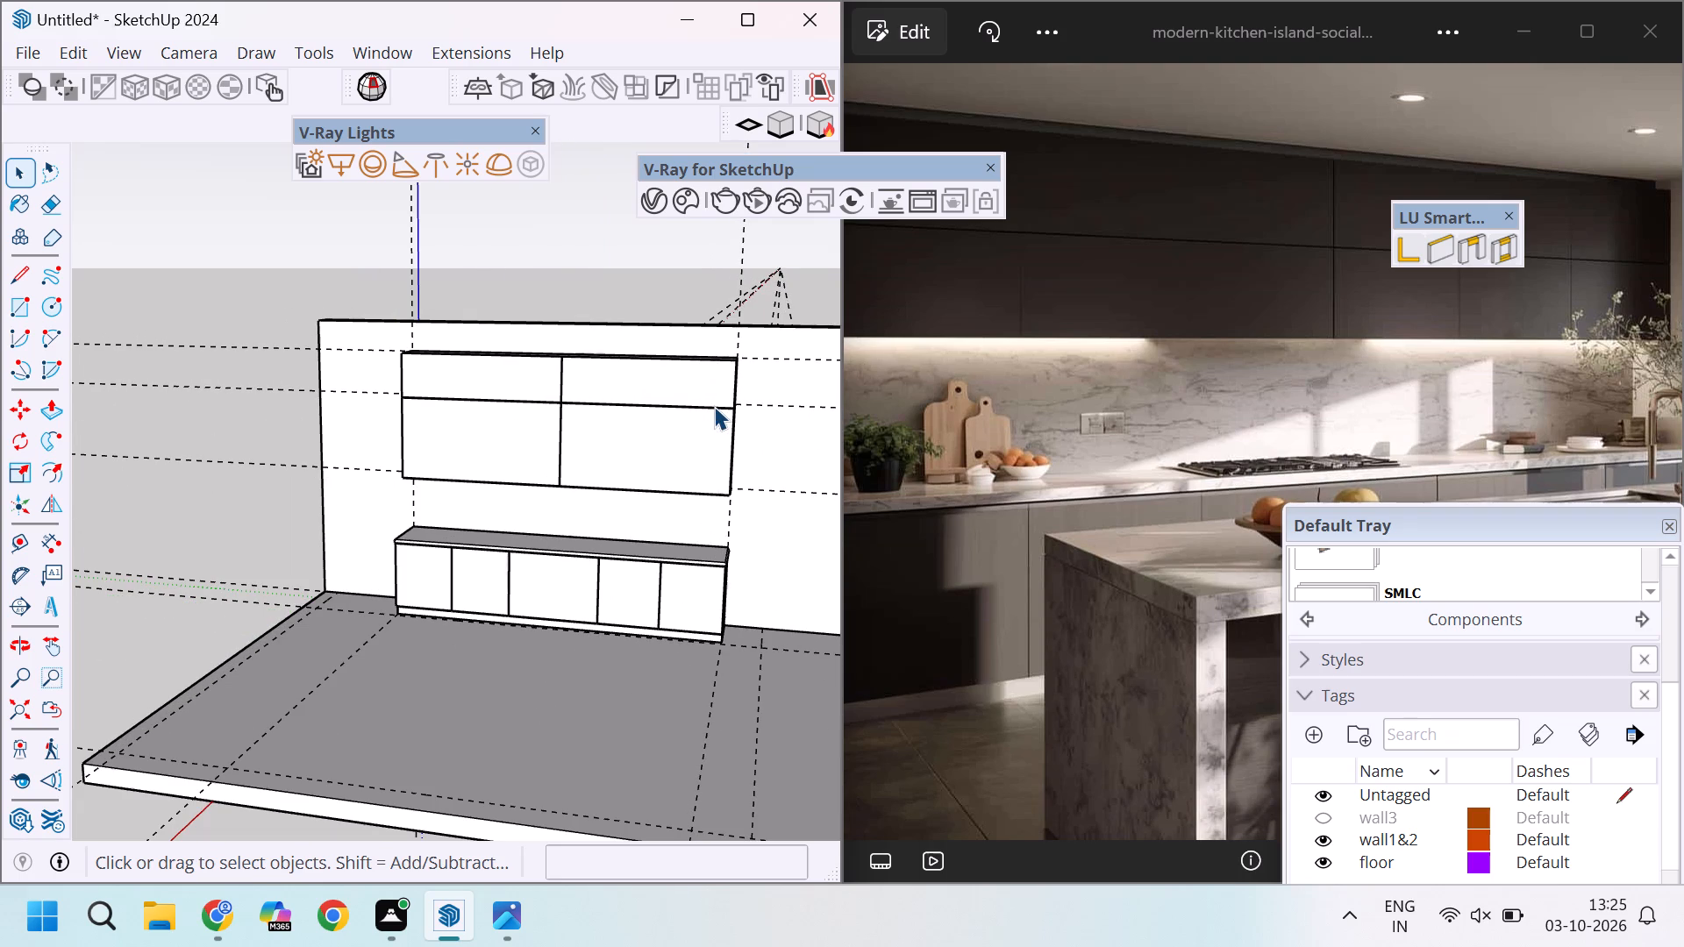
scroll(646, 391, up, 4)
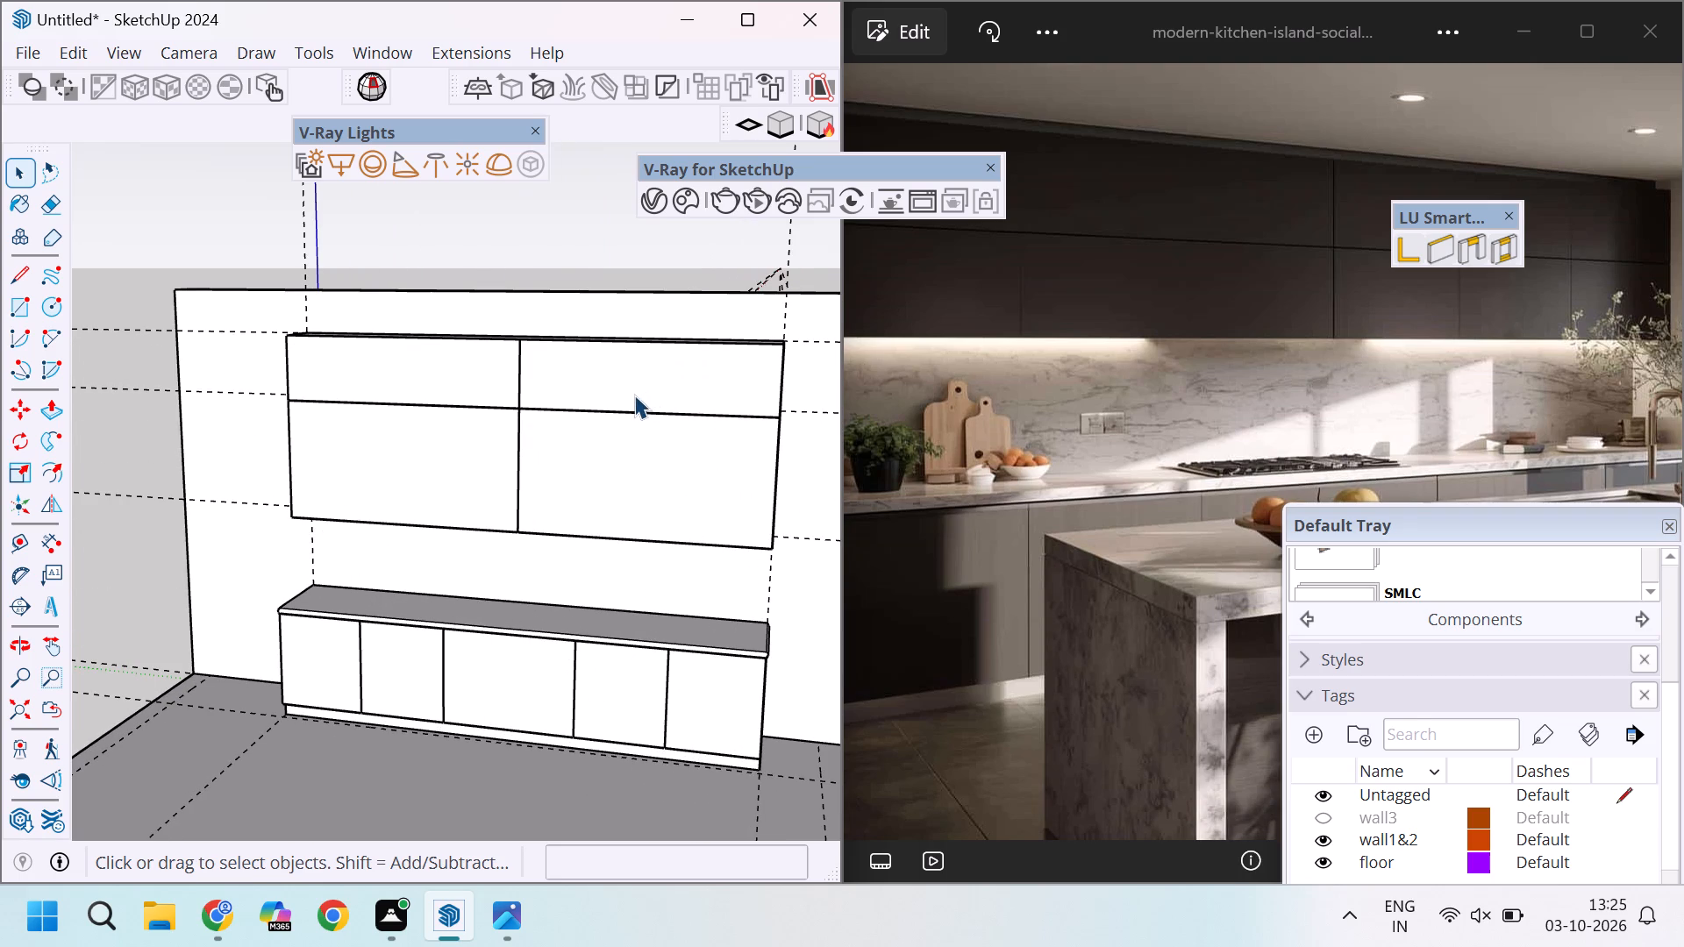
scroll(611, 445, down, 9)
middle_drag(591, 440, 582, 442)
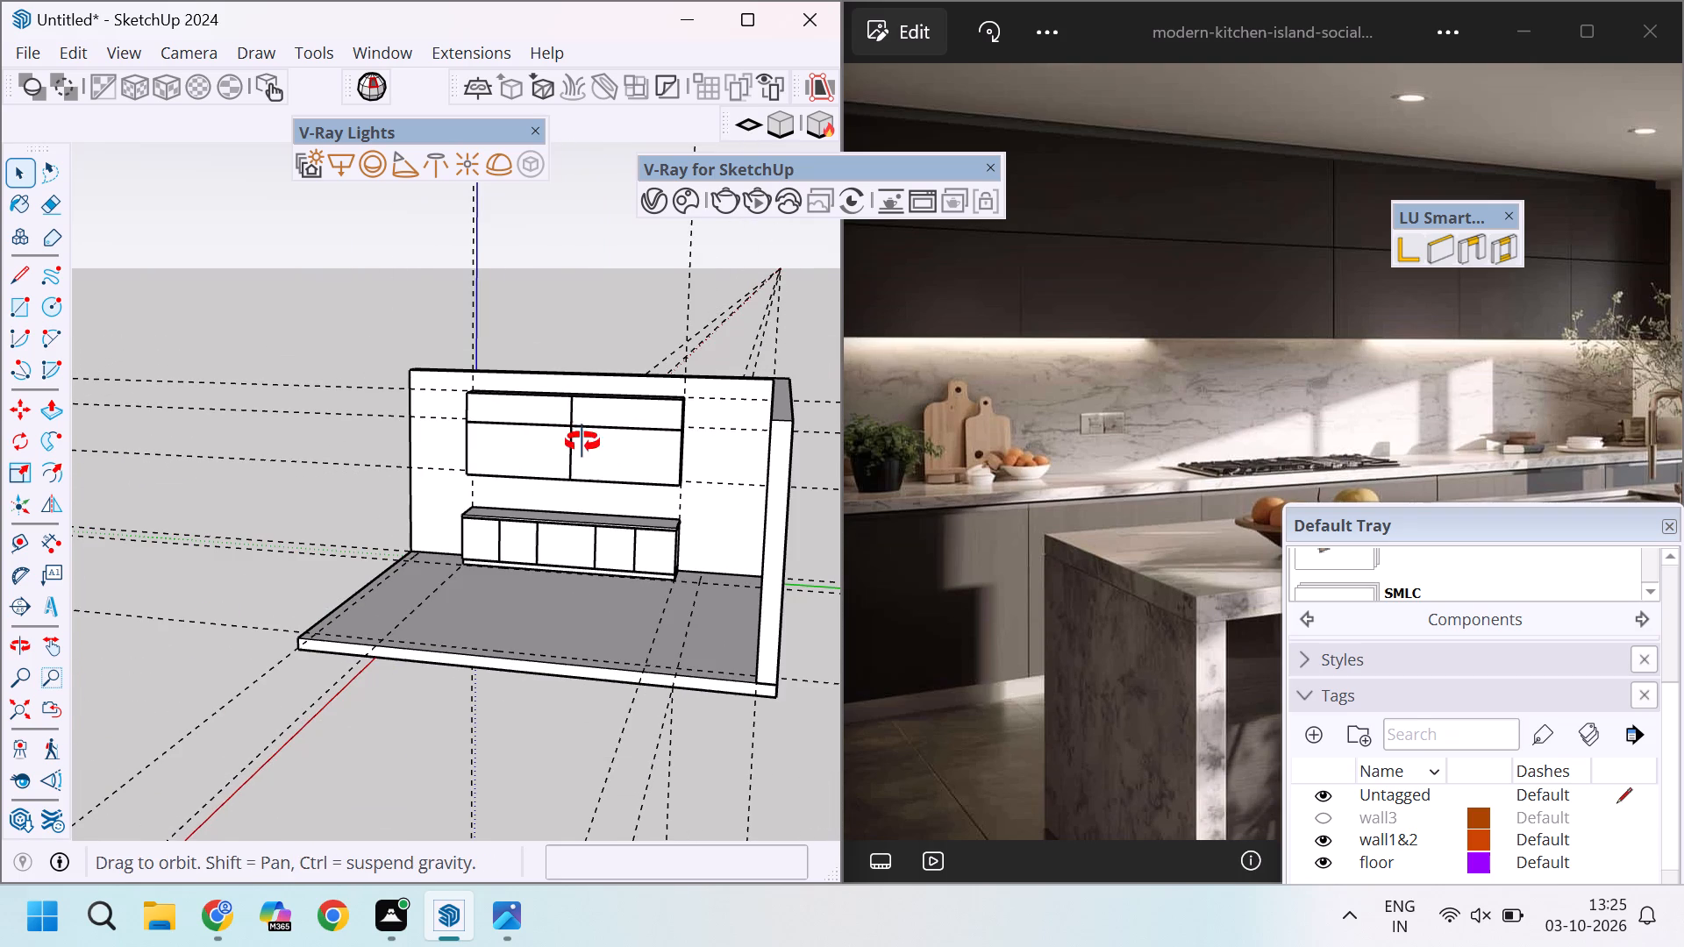
middle_drag(582, 442, 640, 382)
scroll(624, 395, up, 3)
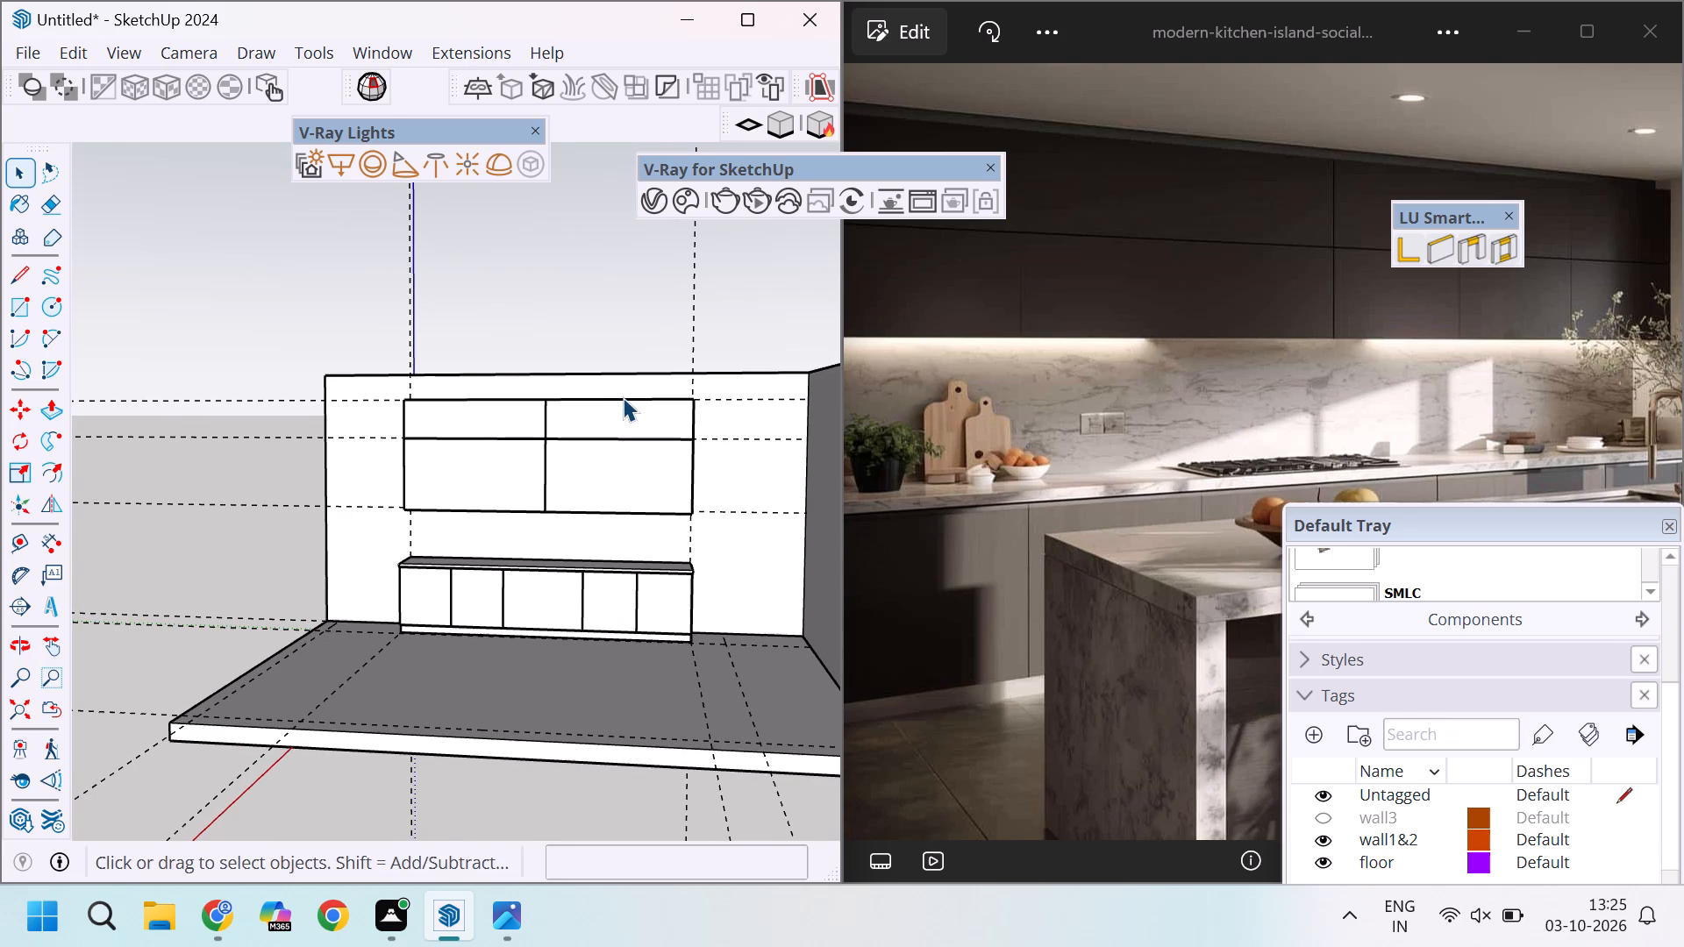
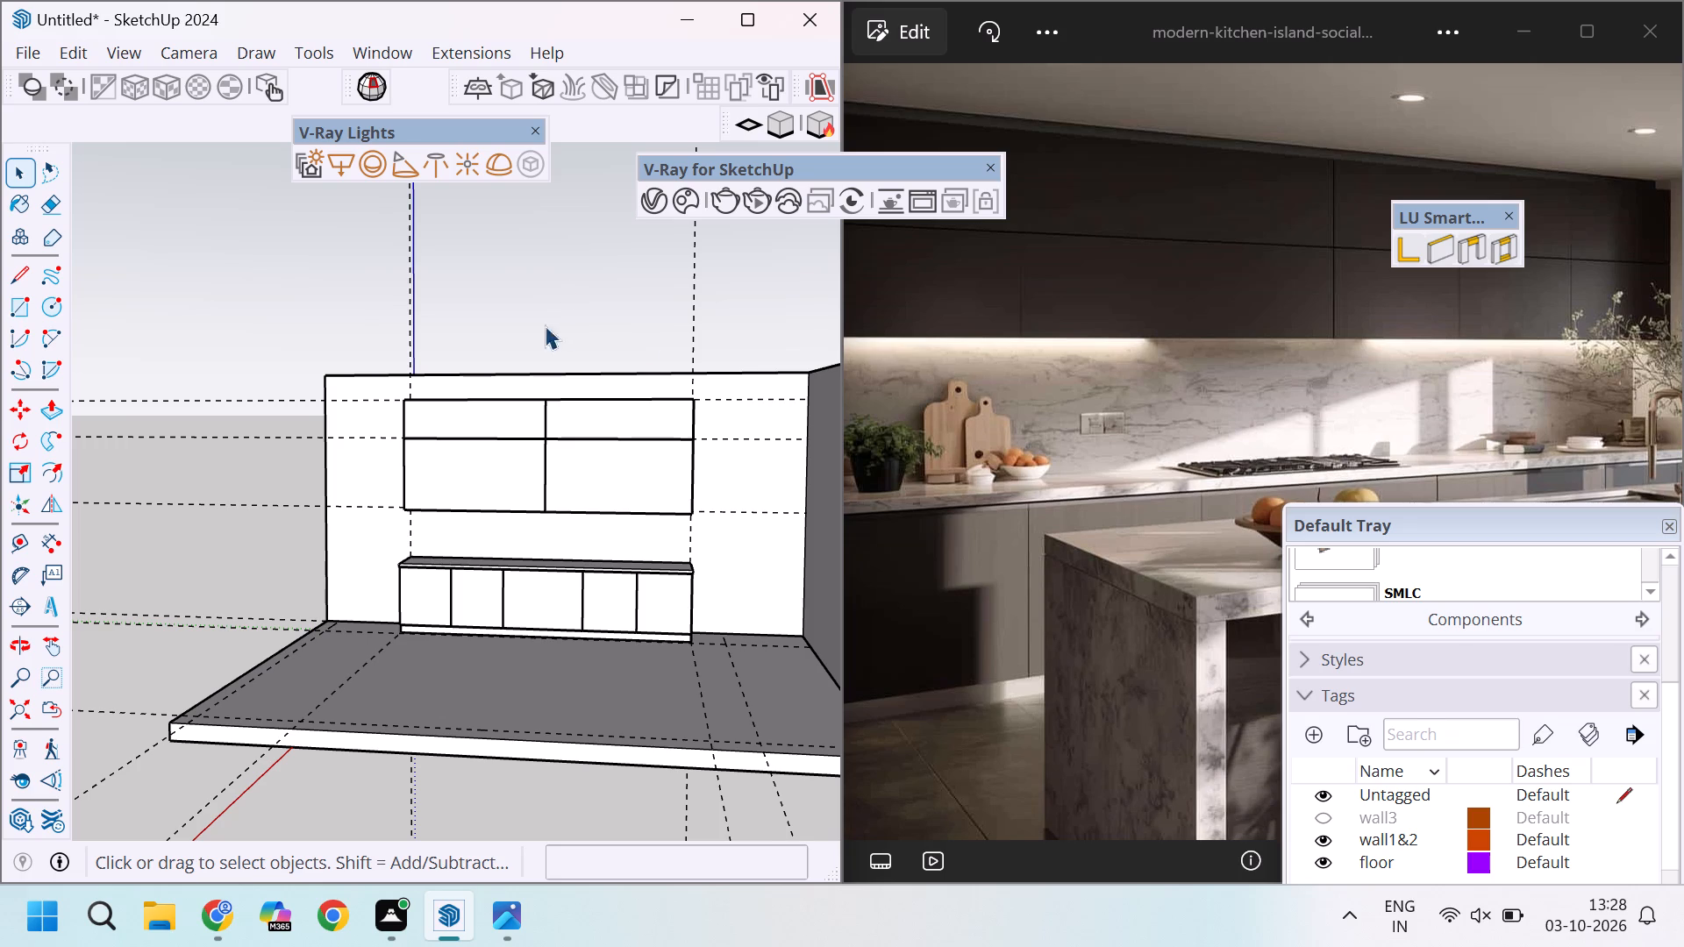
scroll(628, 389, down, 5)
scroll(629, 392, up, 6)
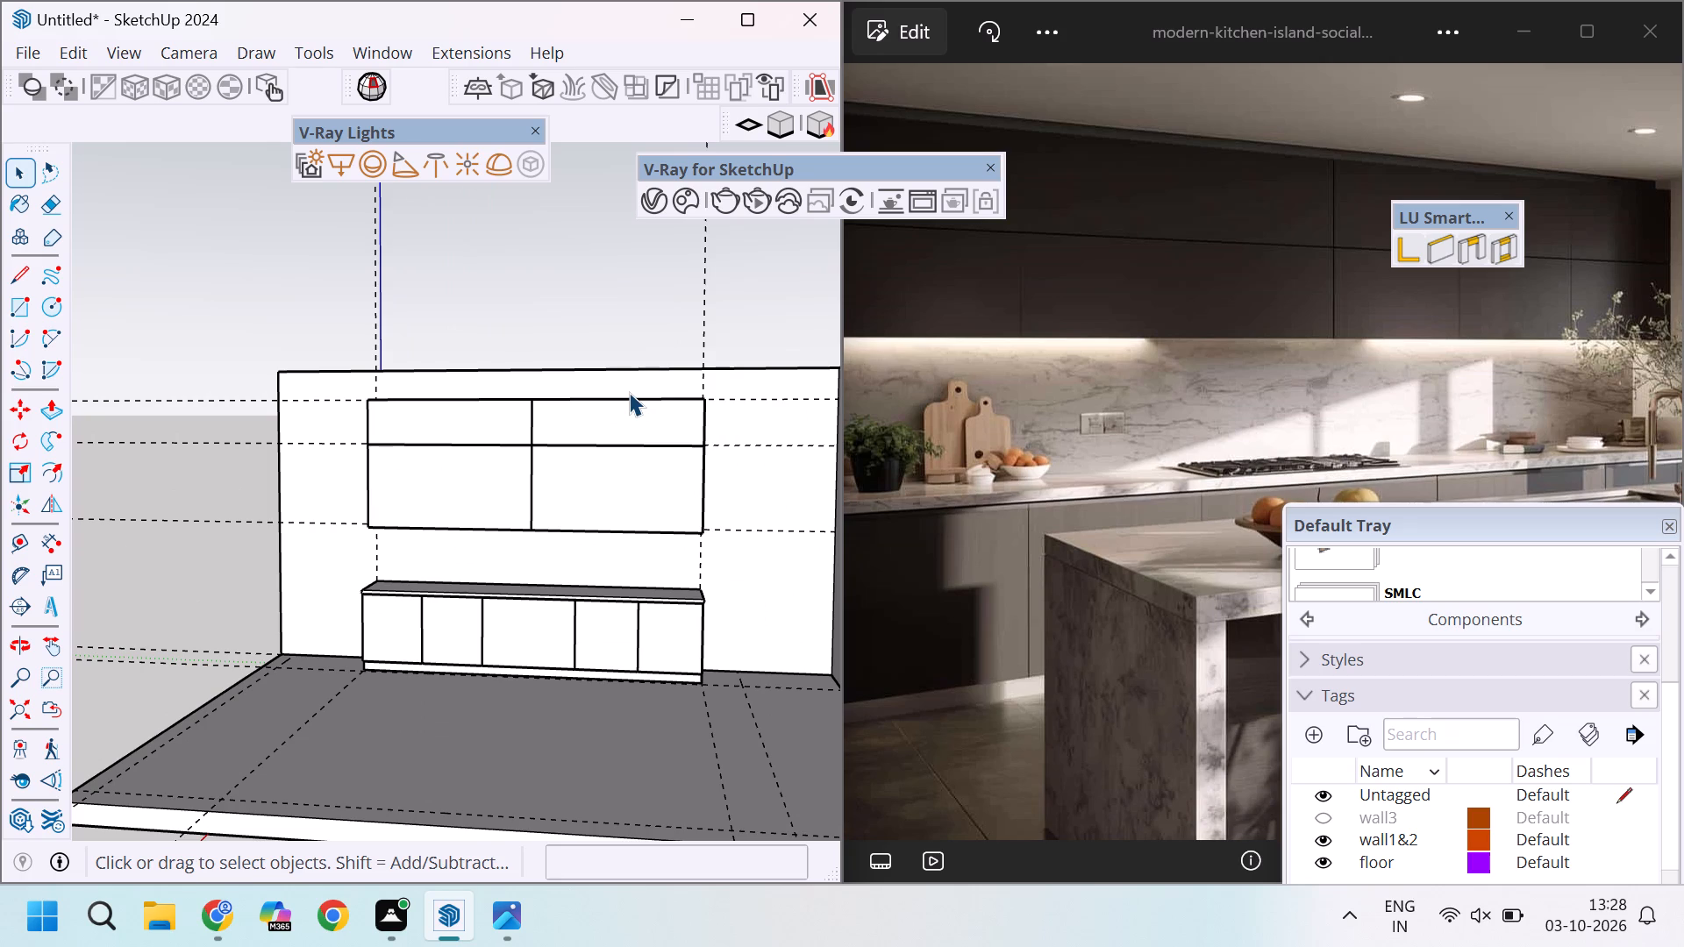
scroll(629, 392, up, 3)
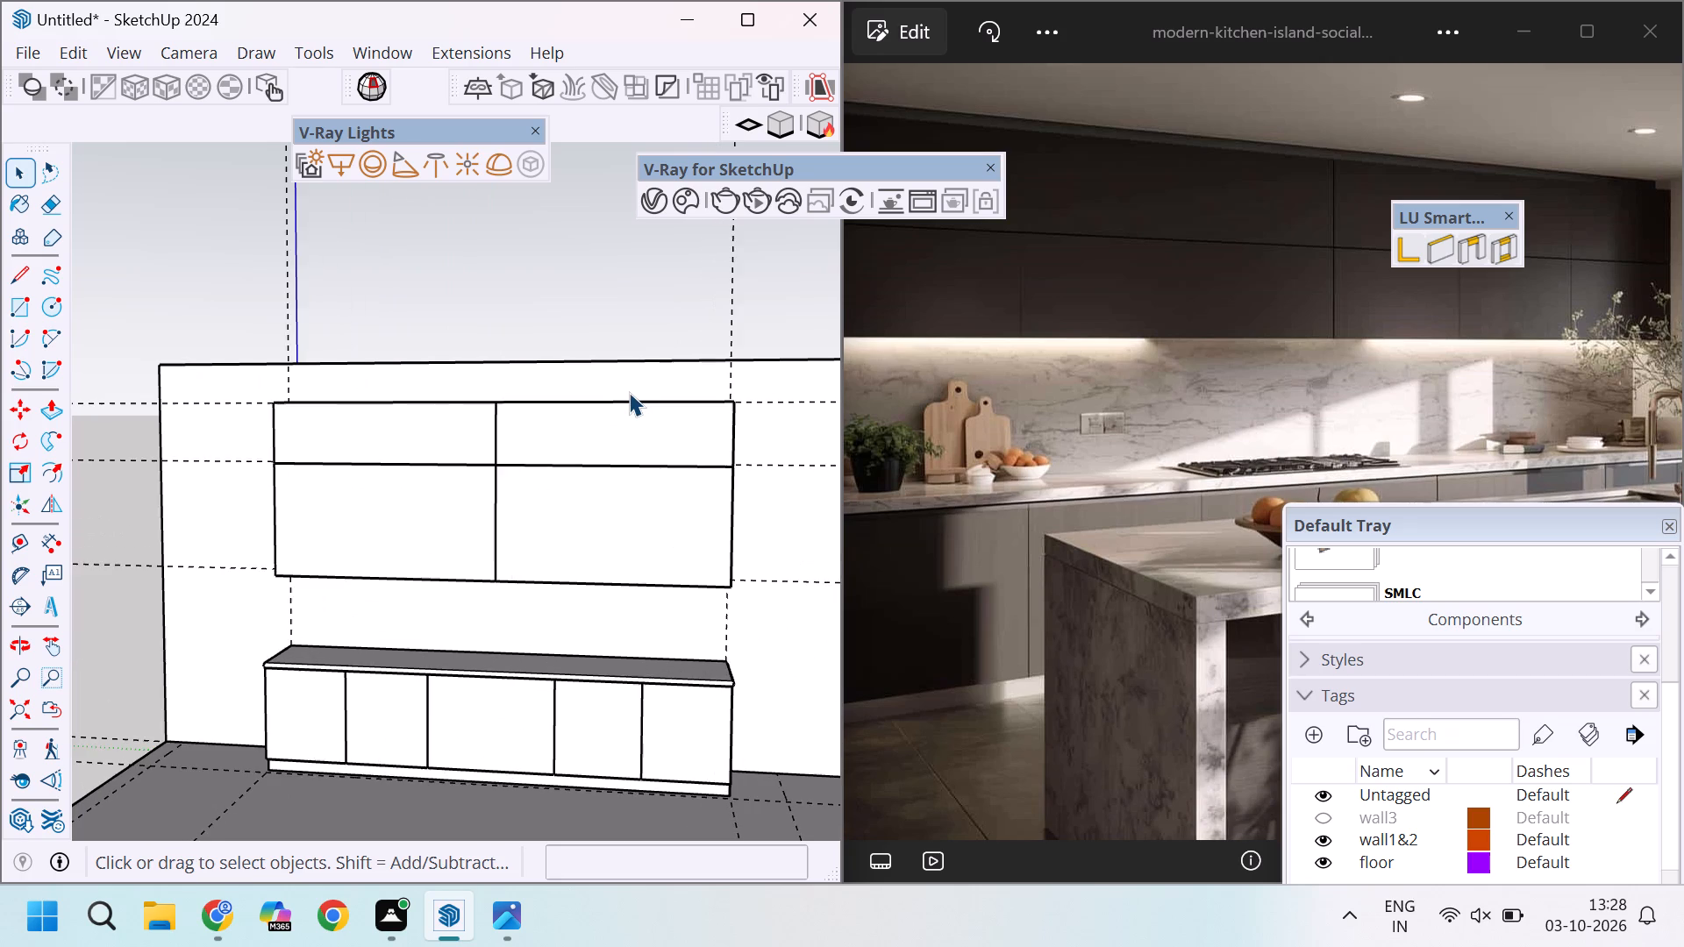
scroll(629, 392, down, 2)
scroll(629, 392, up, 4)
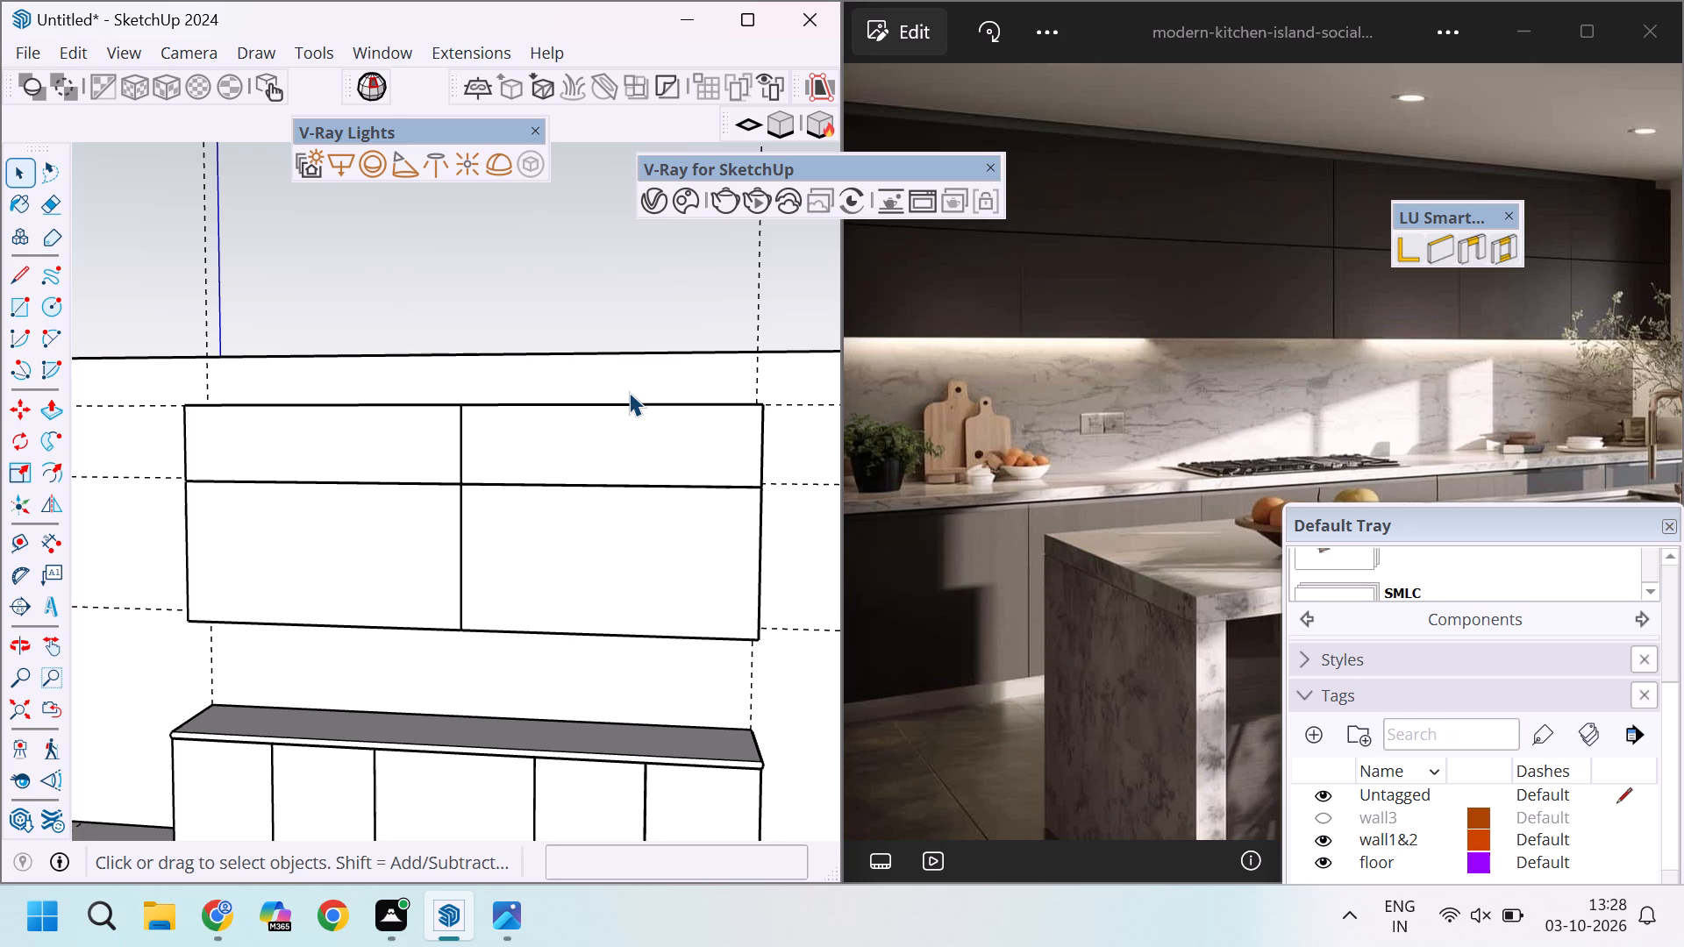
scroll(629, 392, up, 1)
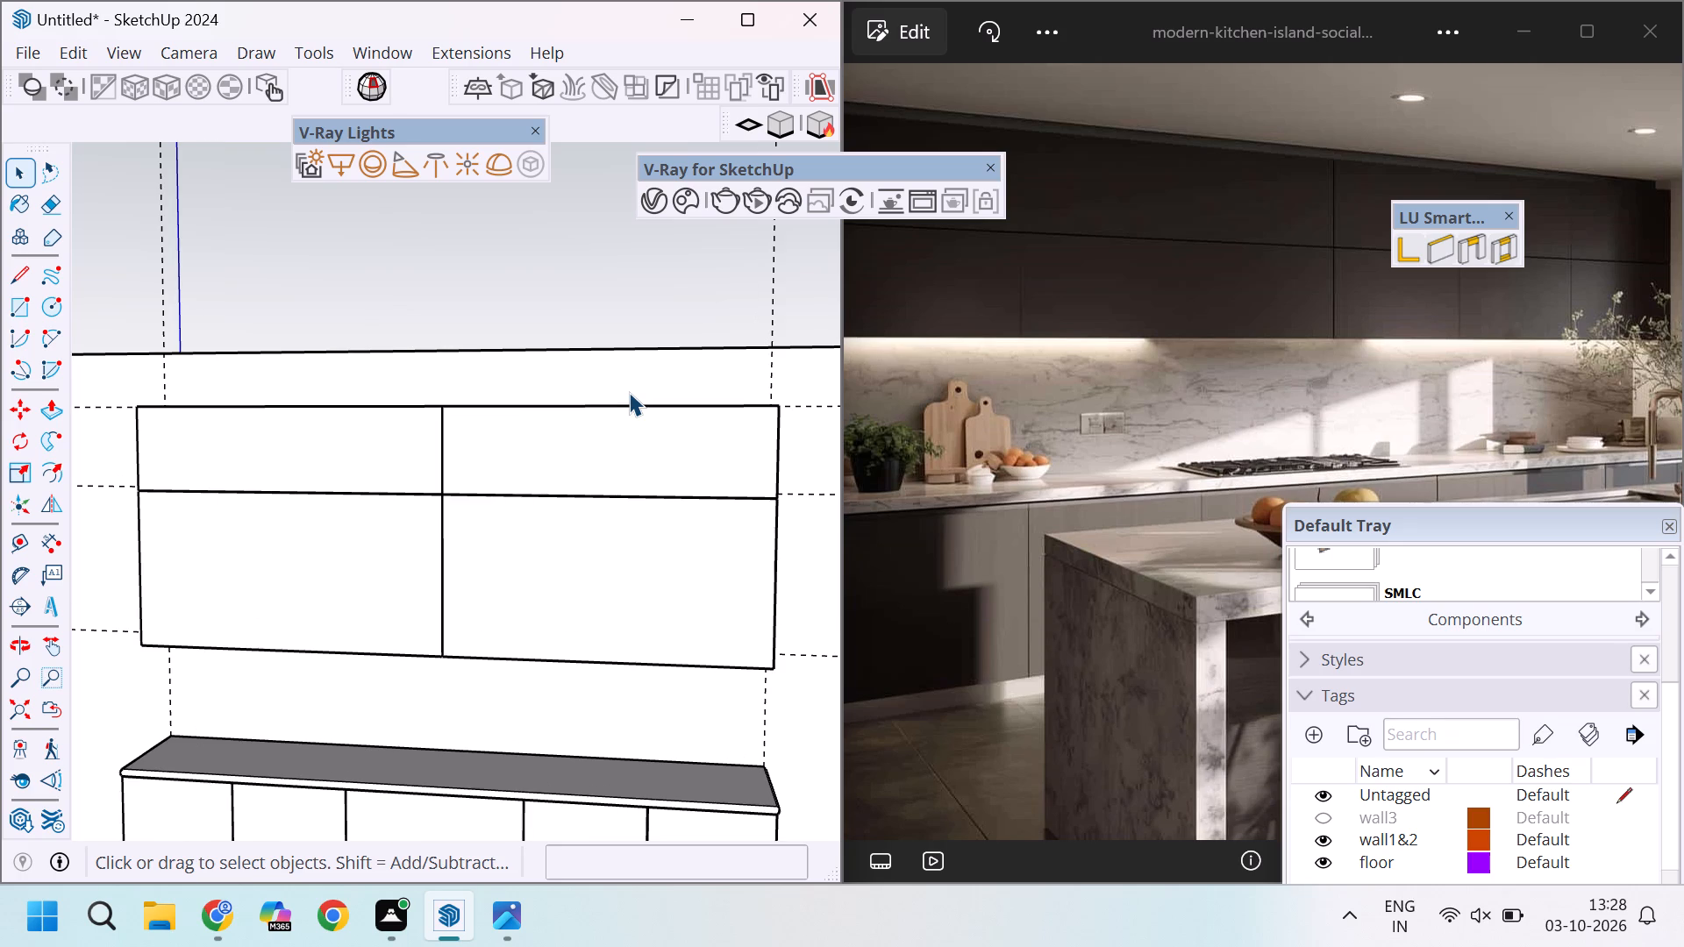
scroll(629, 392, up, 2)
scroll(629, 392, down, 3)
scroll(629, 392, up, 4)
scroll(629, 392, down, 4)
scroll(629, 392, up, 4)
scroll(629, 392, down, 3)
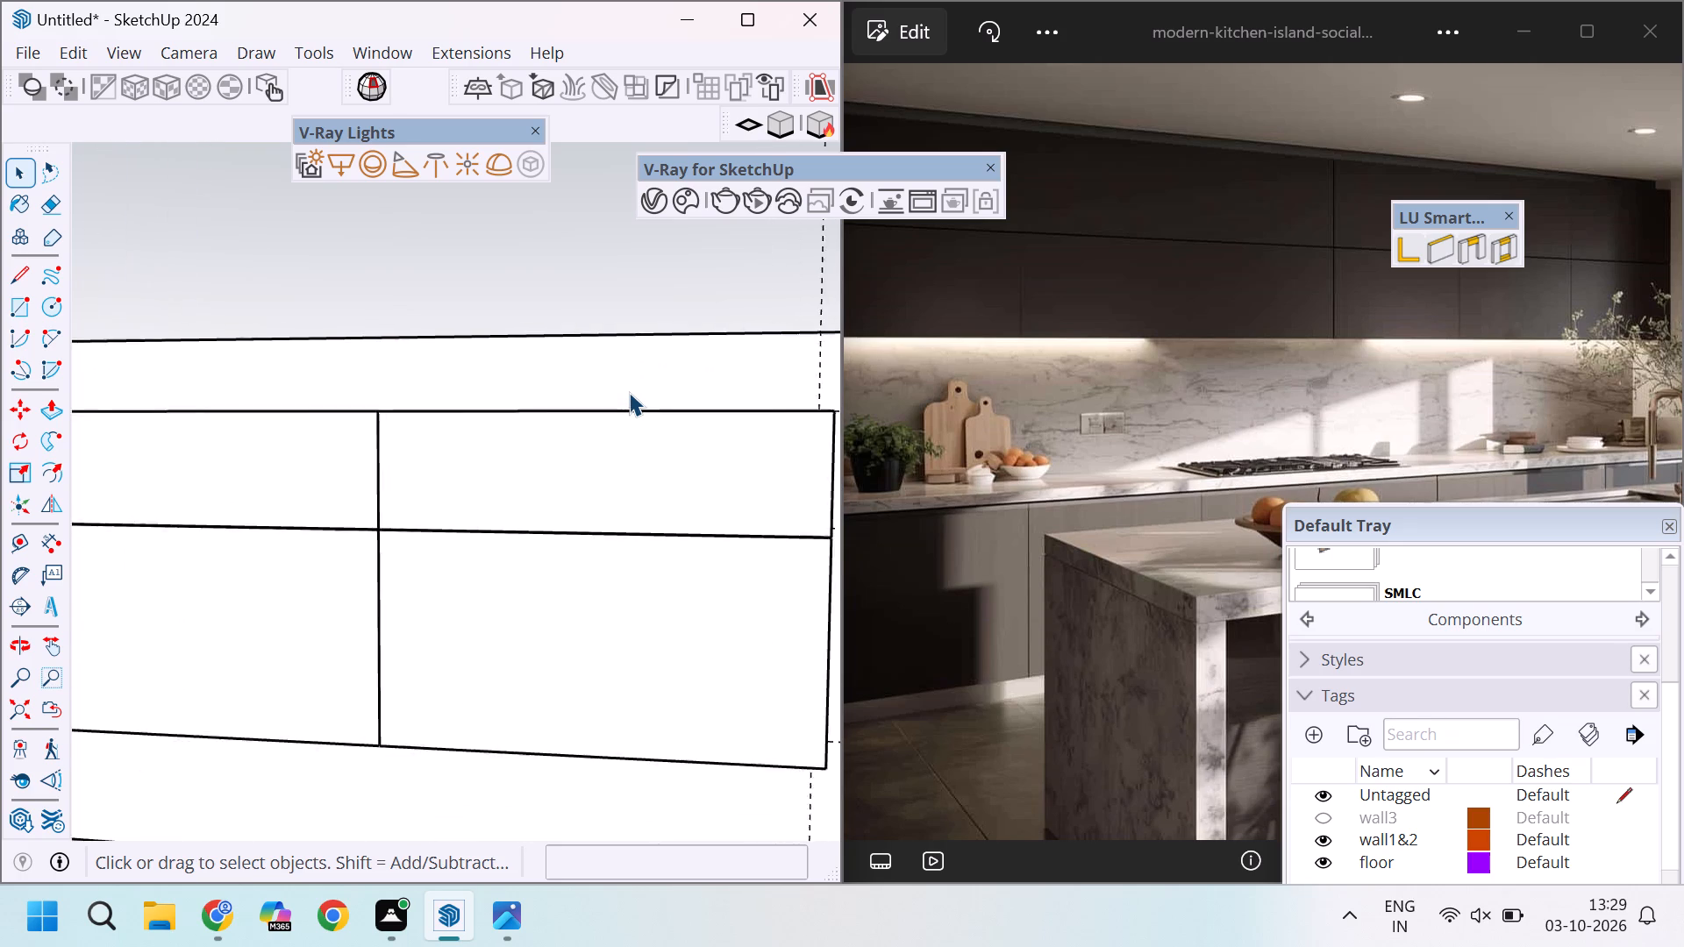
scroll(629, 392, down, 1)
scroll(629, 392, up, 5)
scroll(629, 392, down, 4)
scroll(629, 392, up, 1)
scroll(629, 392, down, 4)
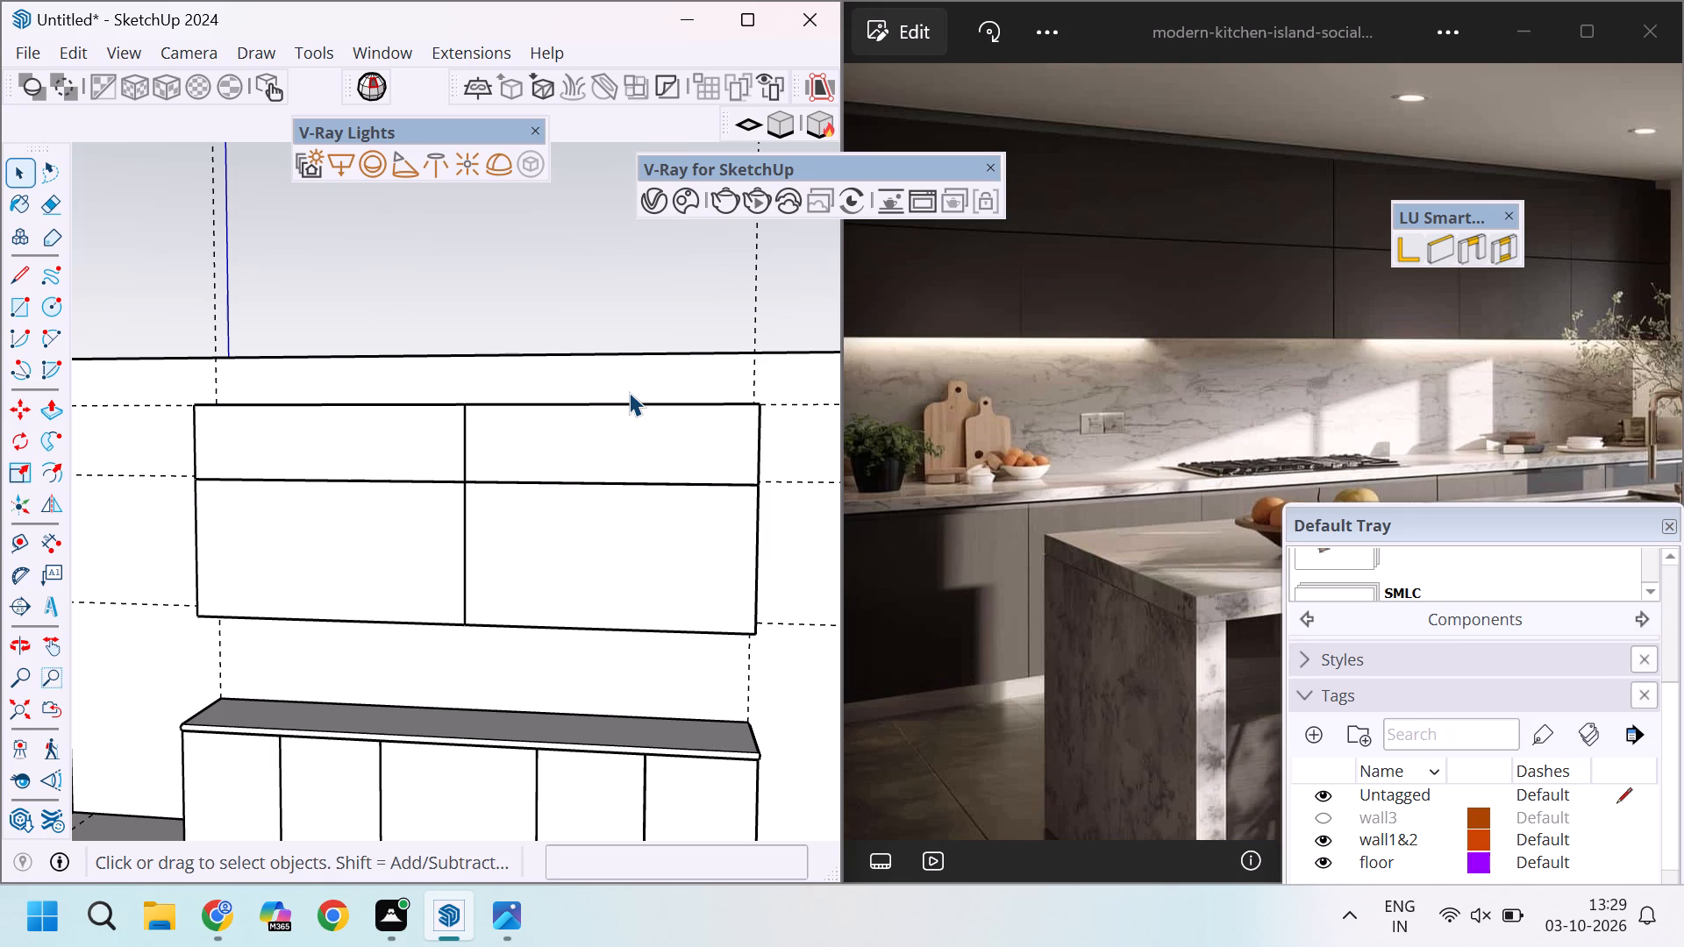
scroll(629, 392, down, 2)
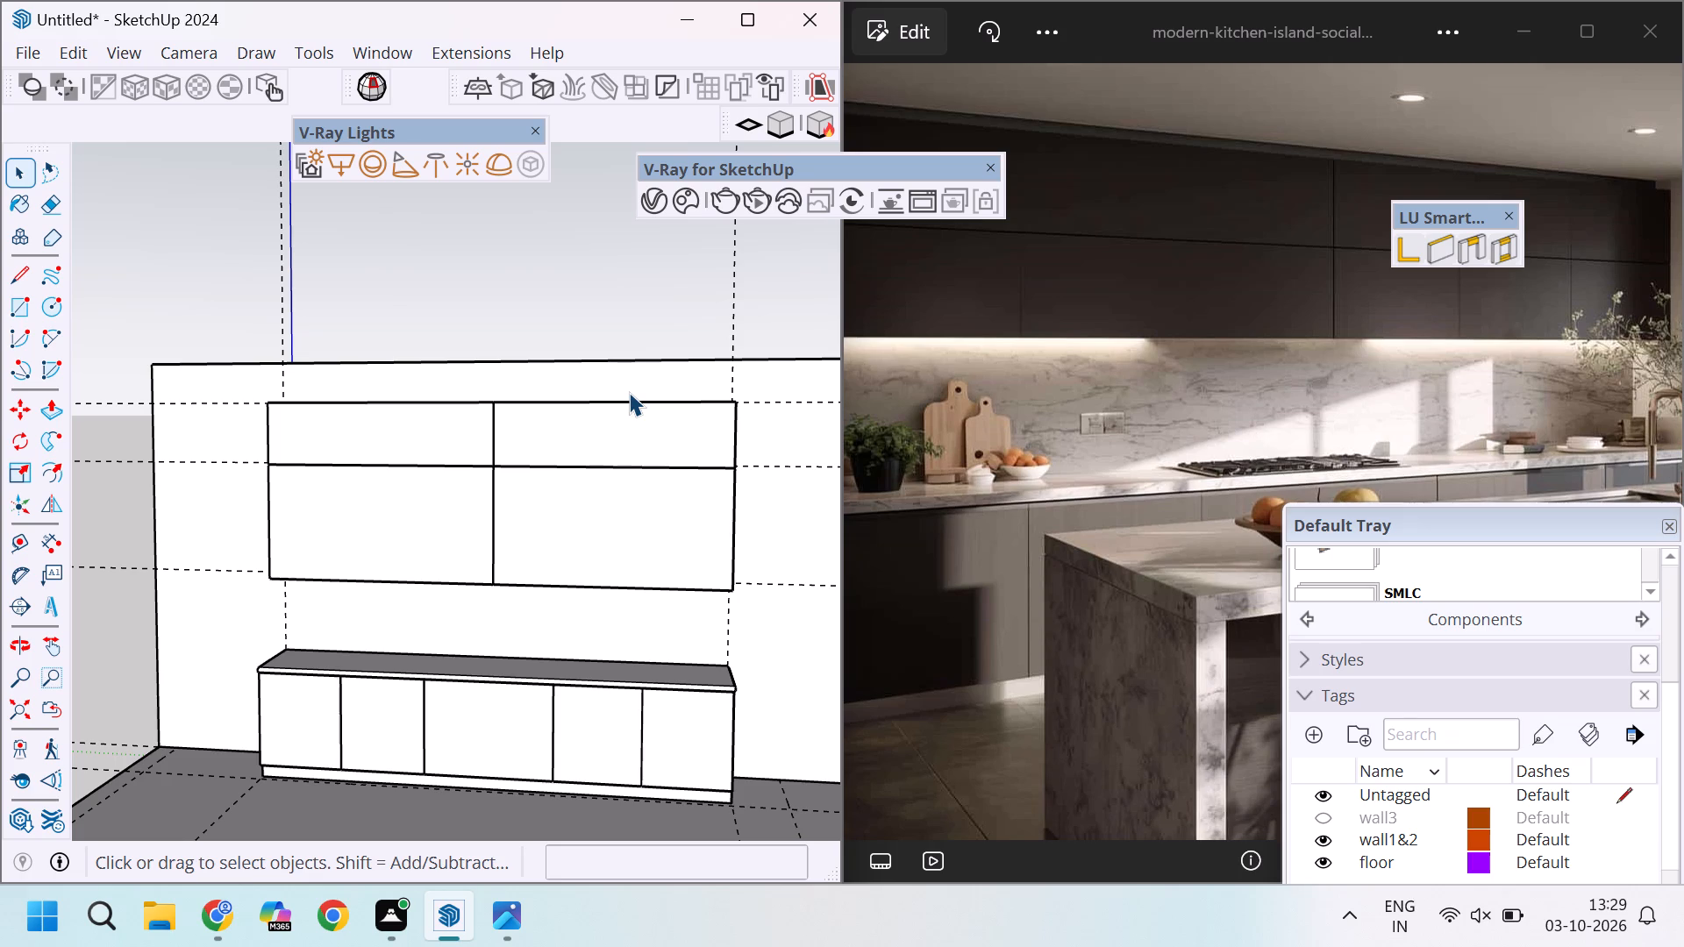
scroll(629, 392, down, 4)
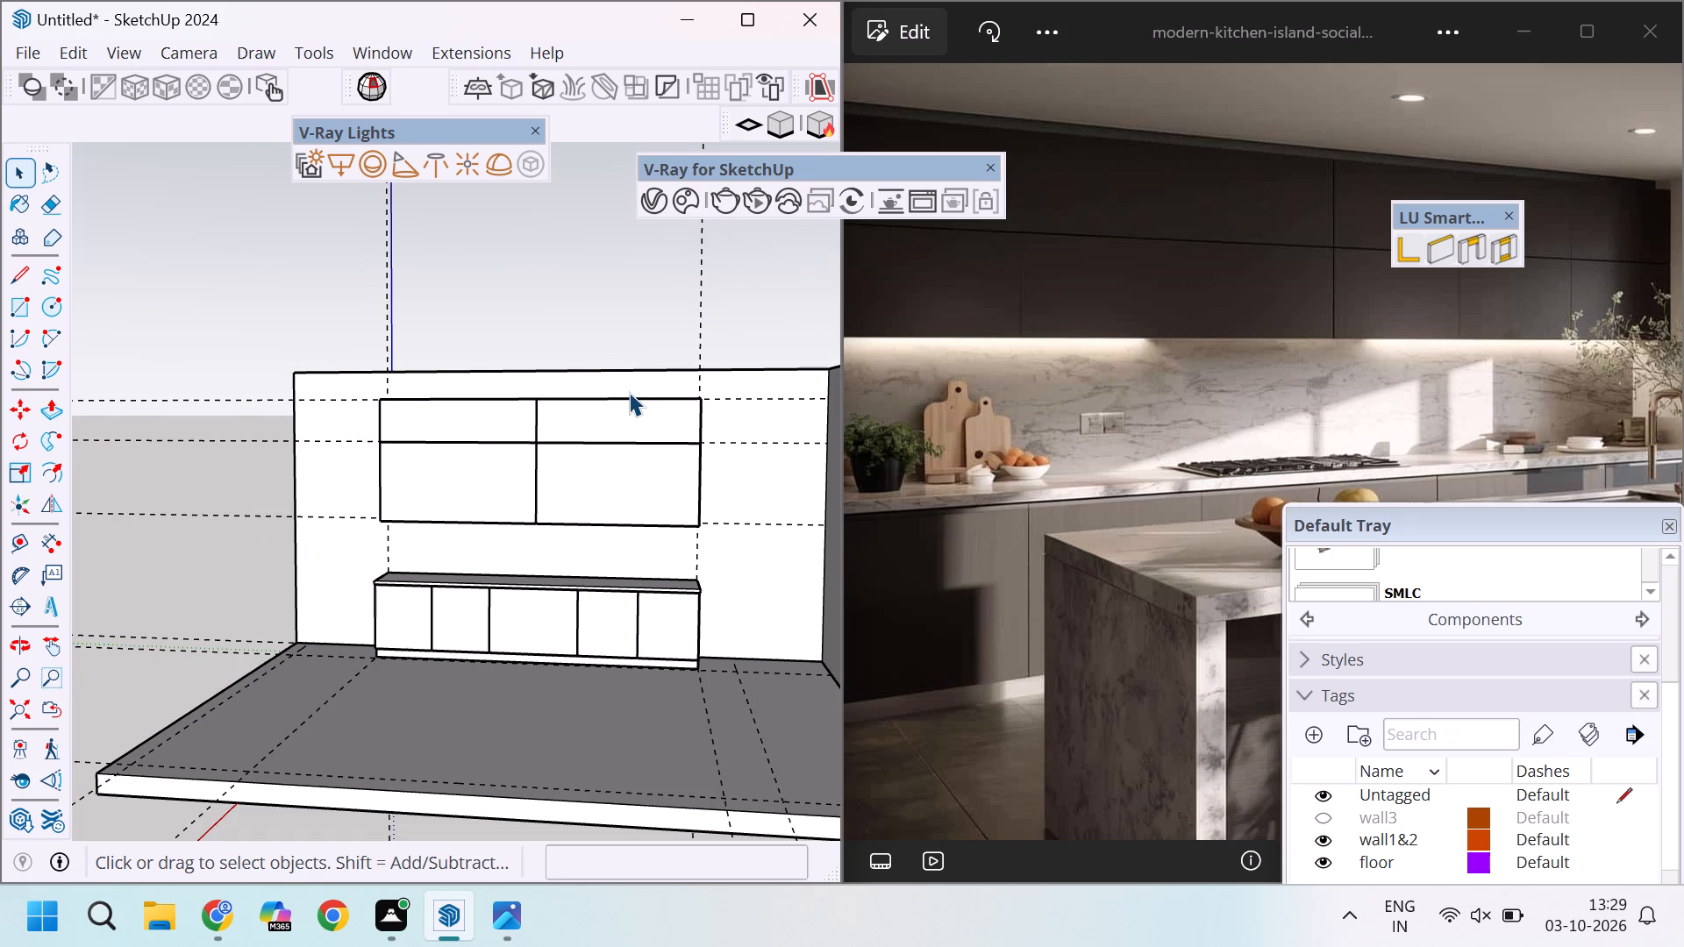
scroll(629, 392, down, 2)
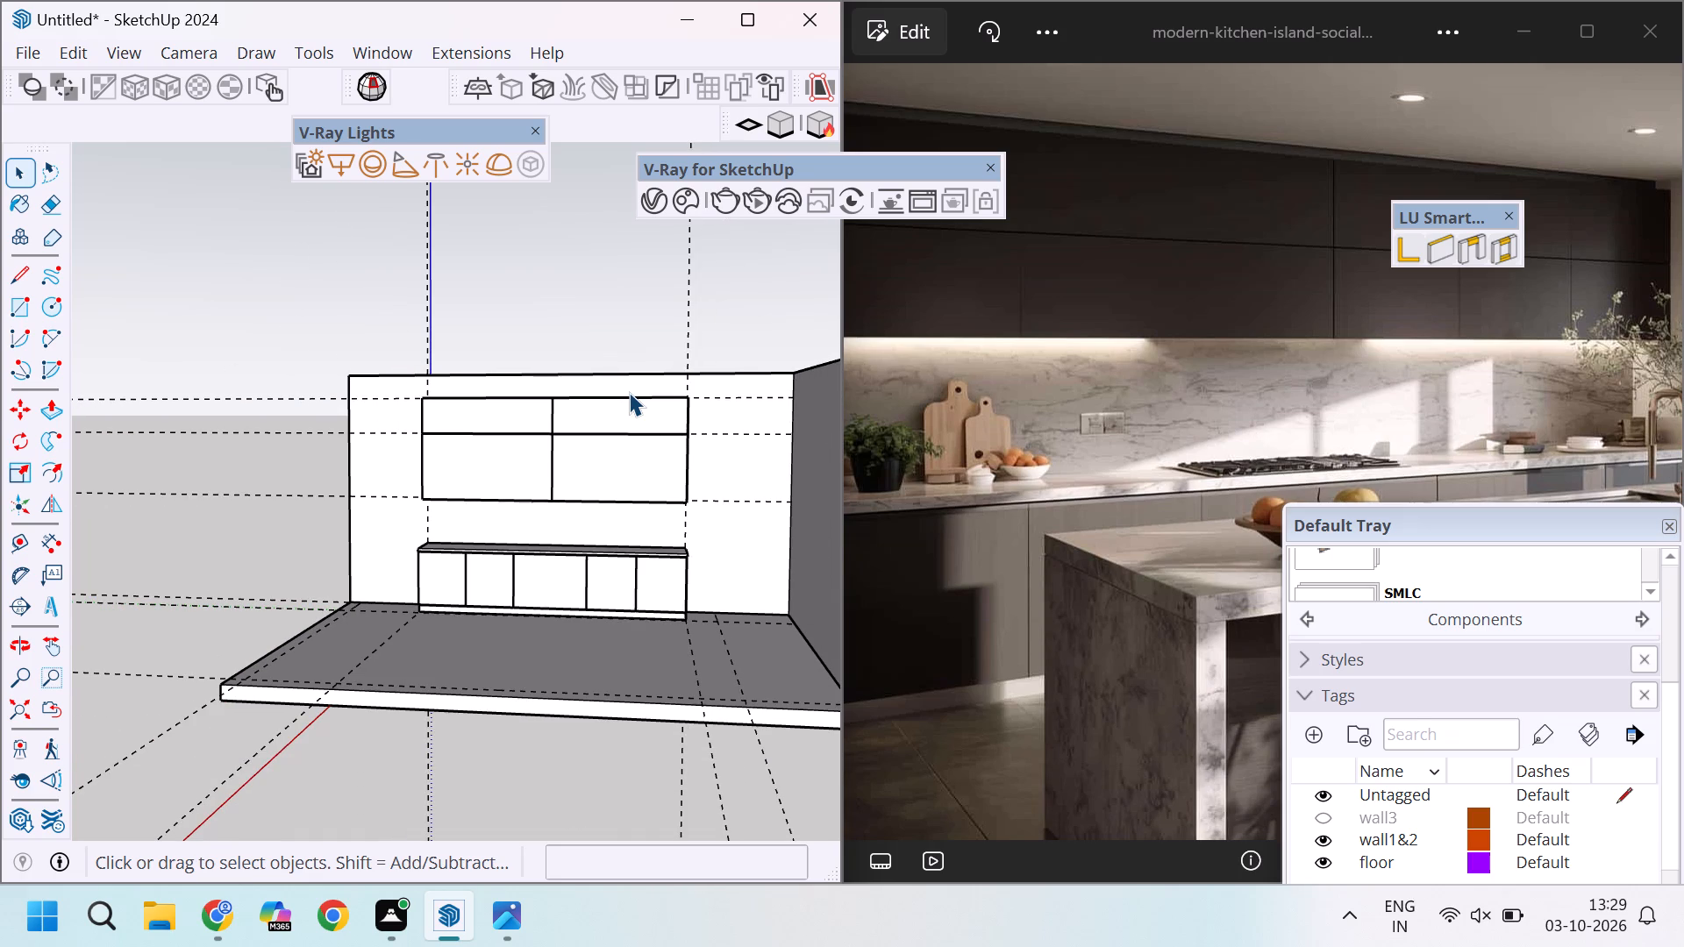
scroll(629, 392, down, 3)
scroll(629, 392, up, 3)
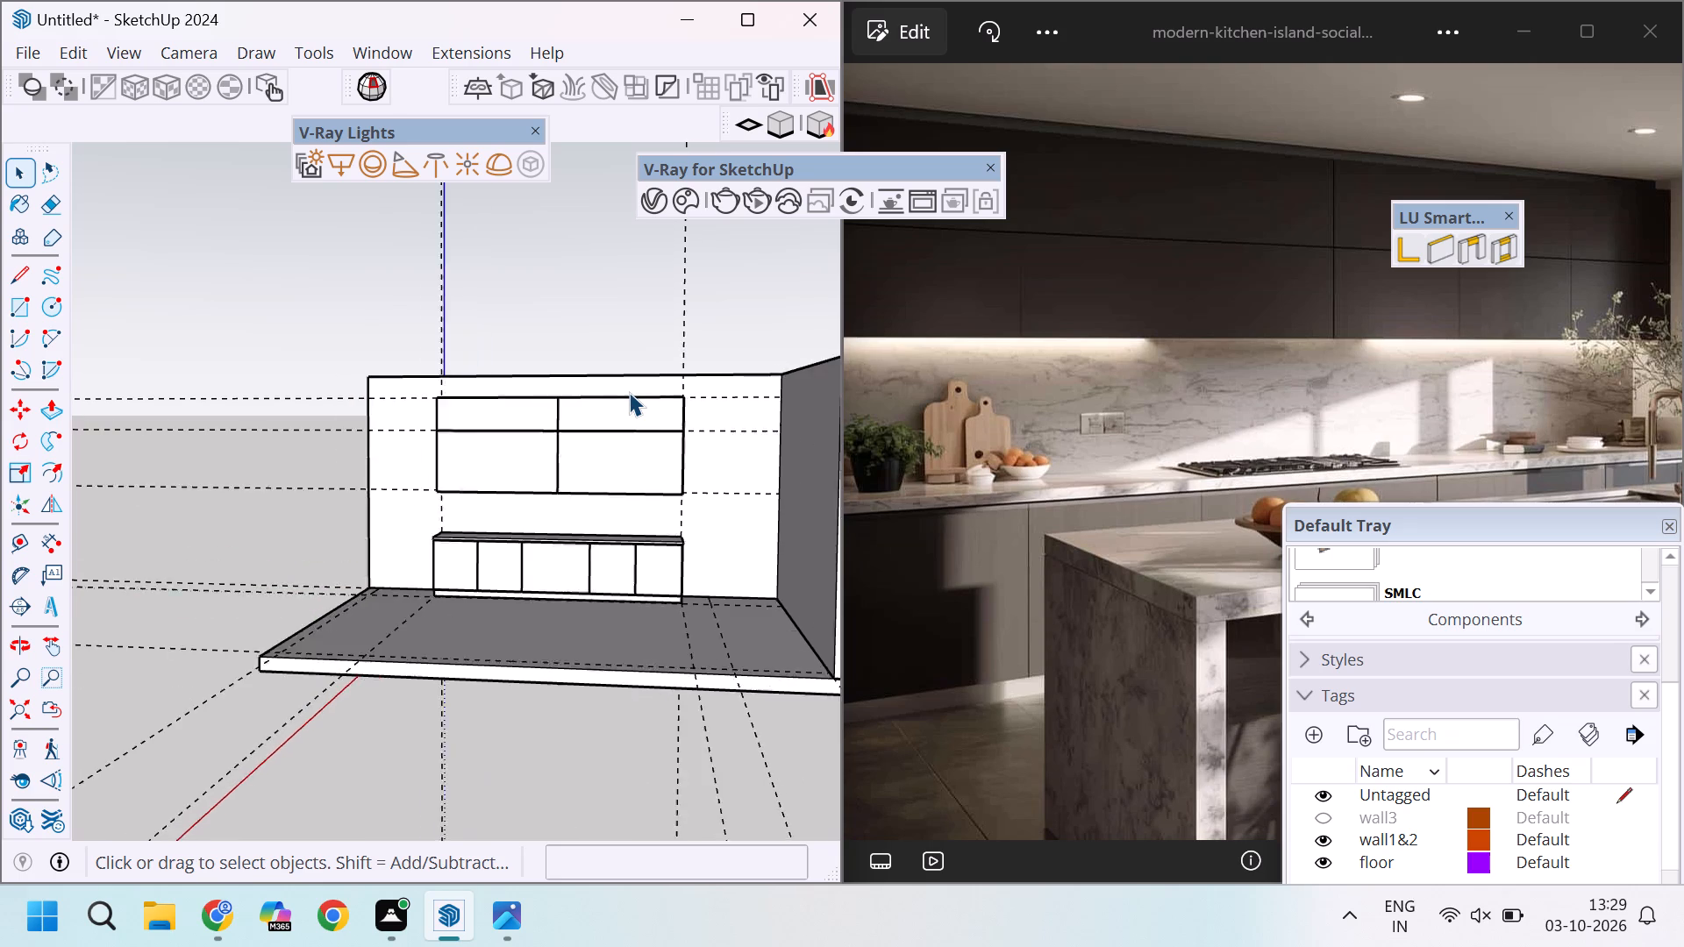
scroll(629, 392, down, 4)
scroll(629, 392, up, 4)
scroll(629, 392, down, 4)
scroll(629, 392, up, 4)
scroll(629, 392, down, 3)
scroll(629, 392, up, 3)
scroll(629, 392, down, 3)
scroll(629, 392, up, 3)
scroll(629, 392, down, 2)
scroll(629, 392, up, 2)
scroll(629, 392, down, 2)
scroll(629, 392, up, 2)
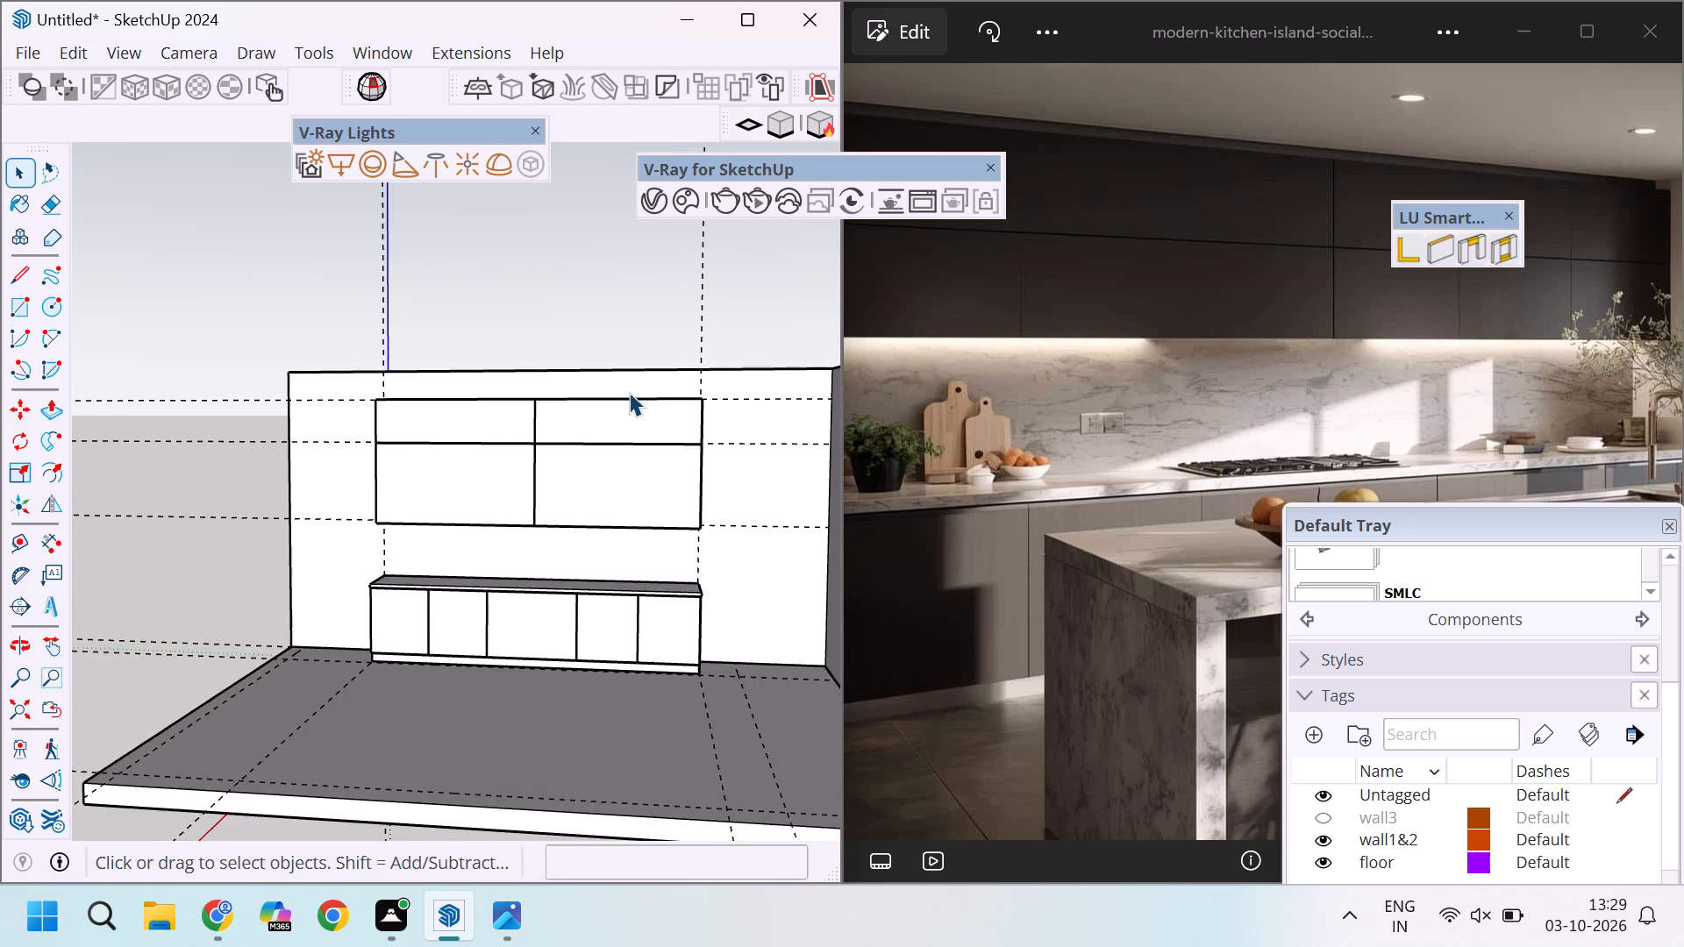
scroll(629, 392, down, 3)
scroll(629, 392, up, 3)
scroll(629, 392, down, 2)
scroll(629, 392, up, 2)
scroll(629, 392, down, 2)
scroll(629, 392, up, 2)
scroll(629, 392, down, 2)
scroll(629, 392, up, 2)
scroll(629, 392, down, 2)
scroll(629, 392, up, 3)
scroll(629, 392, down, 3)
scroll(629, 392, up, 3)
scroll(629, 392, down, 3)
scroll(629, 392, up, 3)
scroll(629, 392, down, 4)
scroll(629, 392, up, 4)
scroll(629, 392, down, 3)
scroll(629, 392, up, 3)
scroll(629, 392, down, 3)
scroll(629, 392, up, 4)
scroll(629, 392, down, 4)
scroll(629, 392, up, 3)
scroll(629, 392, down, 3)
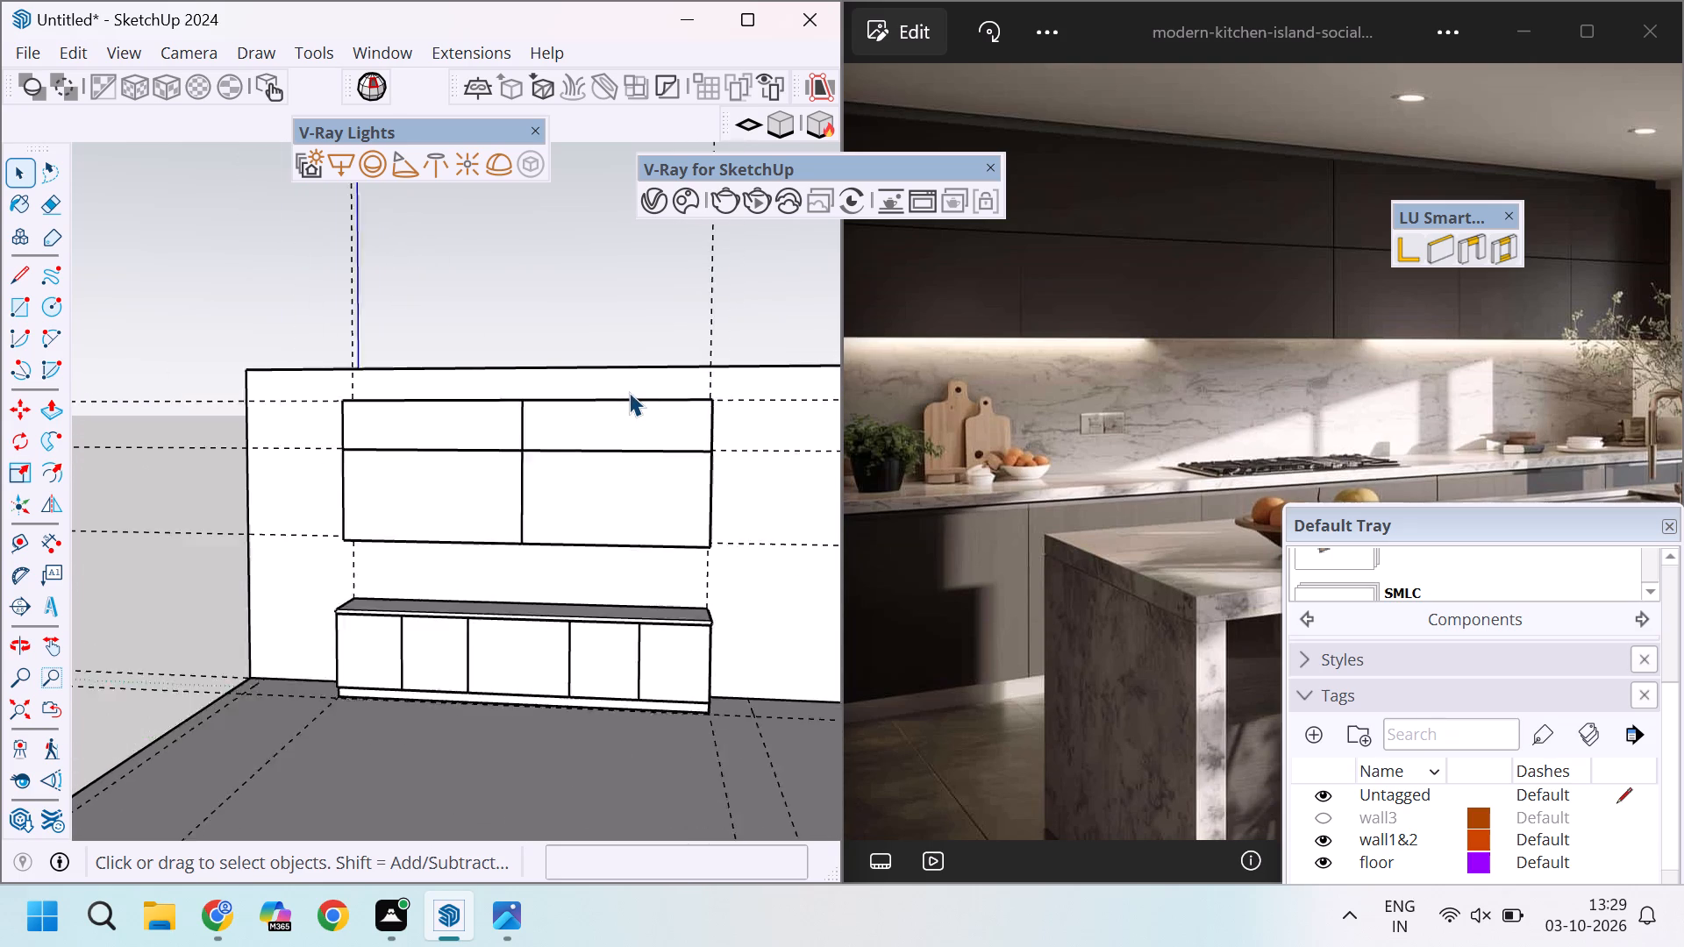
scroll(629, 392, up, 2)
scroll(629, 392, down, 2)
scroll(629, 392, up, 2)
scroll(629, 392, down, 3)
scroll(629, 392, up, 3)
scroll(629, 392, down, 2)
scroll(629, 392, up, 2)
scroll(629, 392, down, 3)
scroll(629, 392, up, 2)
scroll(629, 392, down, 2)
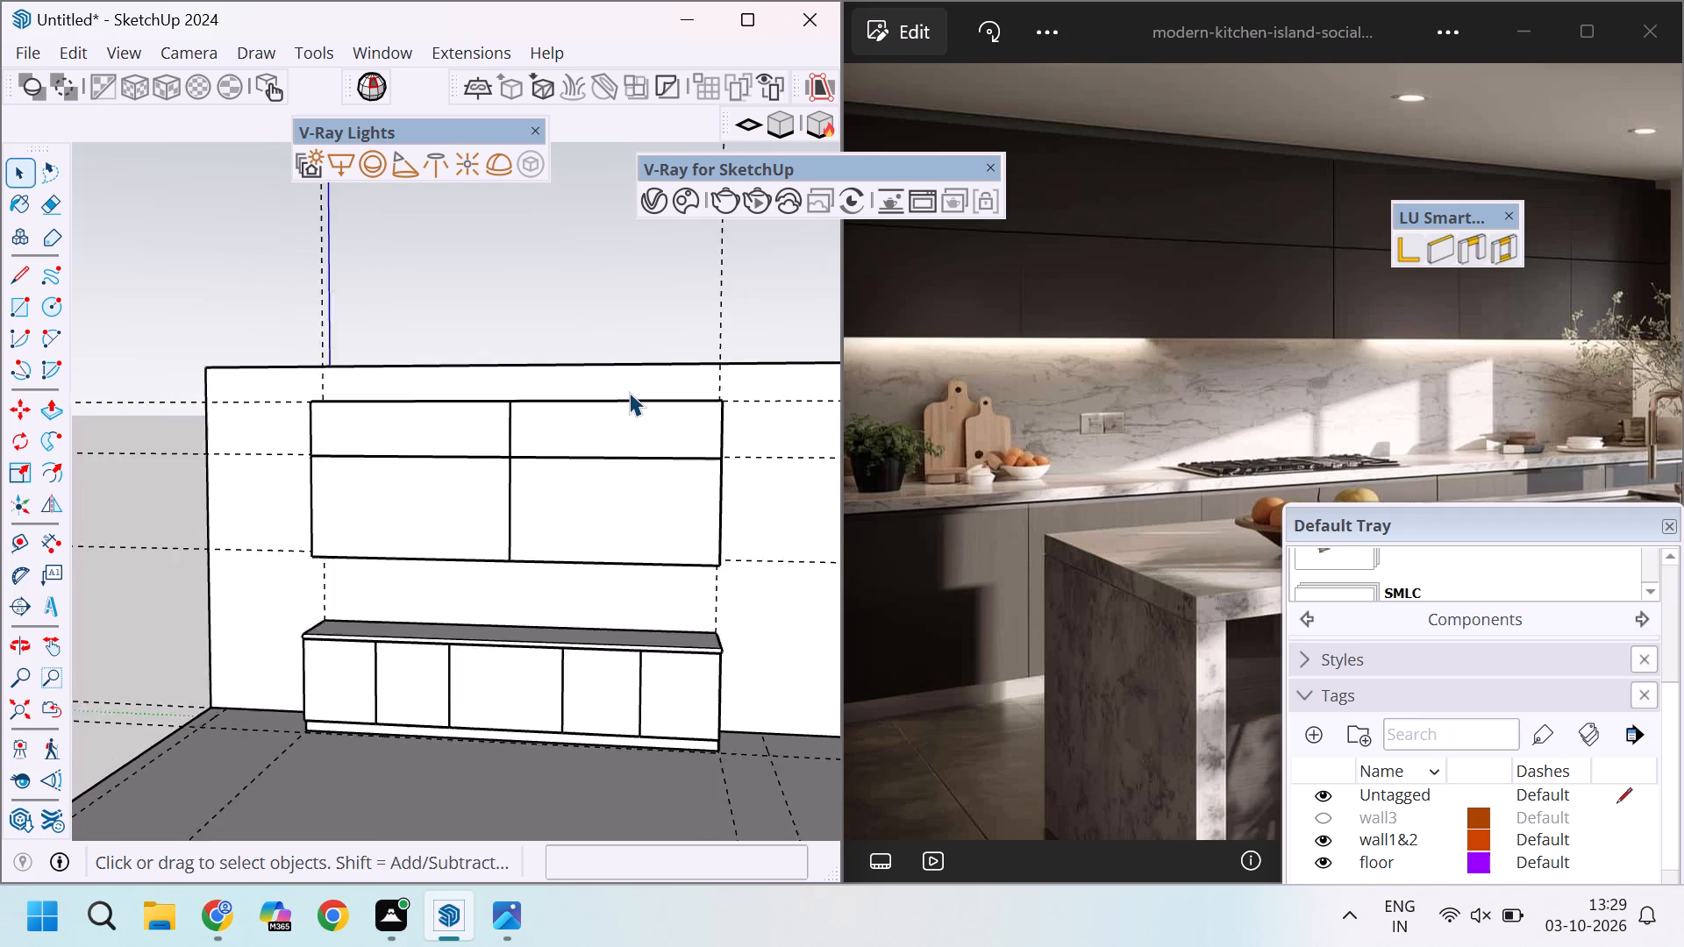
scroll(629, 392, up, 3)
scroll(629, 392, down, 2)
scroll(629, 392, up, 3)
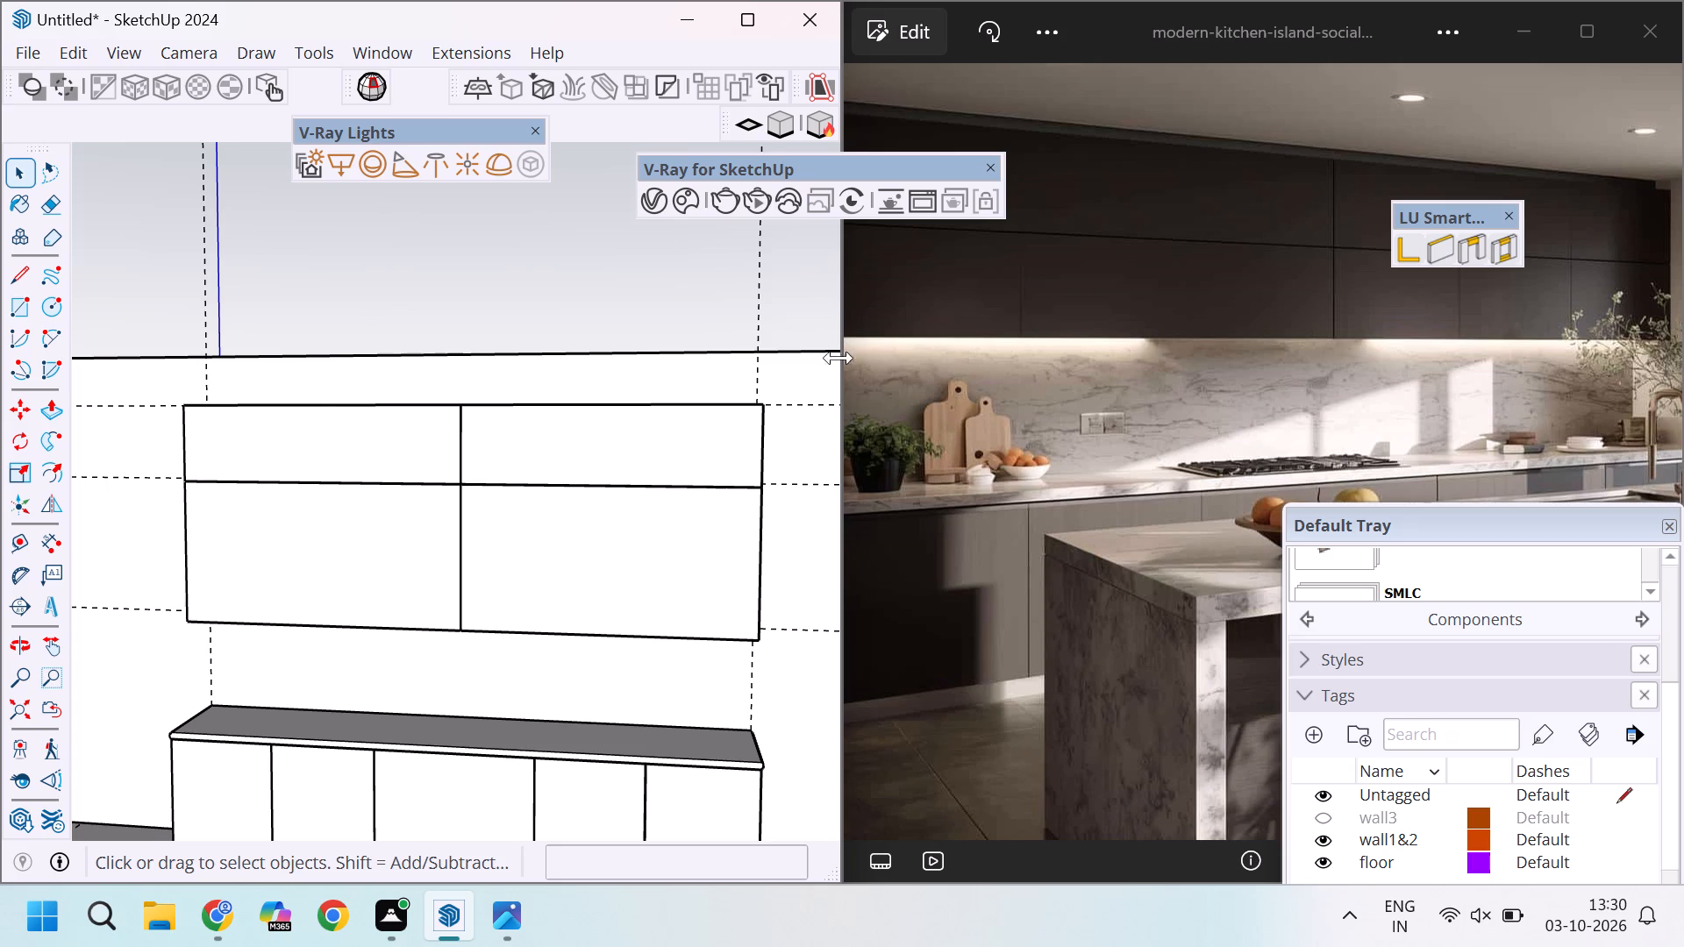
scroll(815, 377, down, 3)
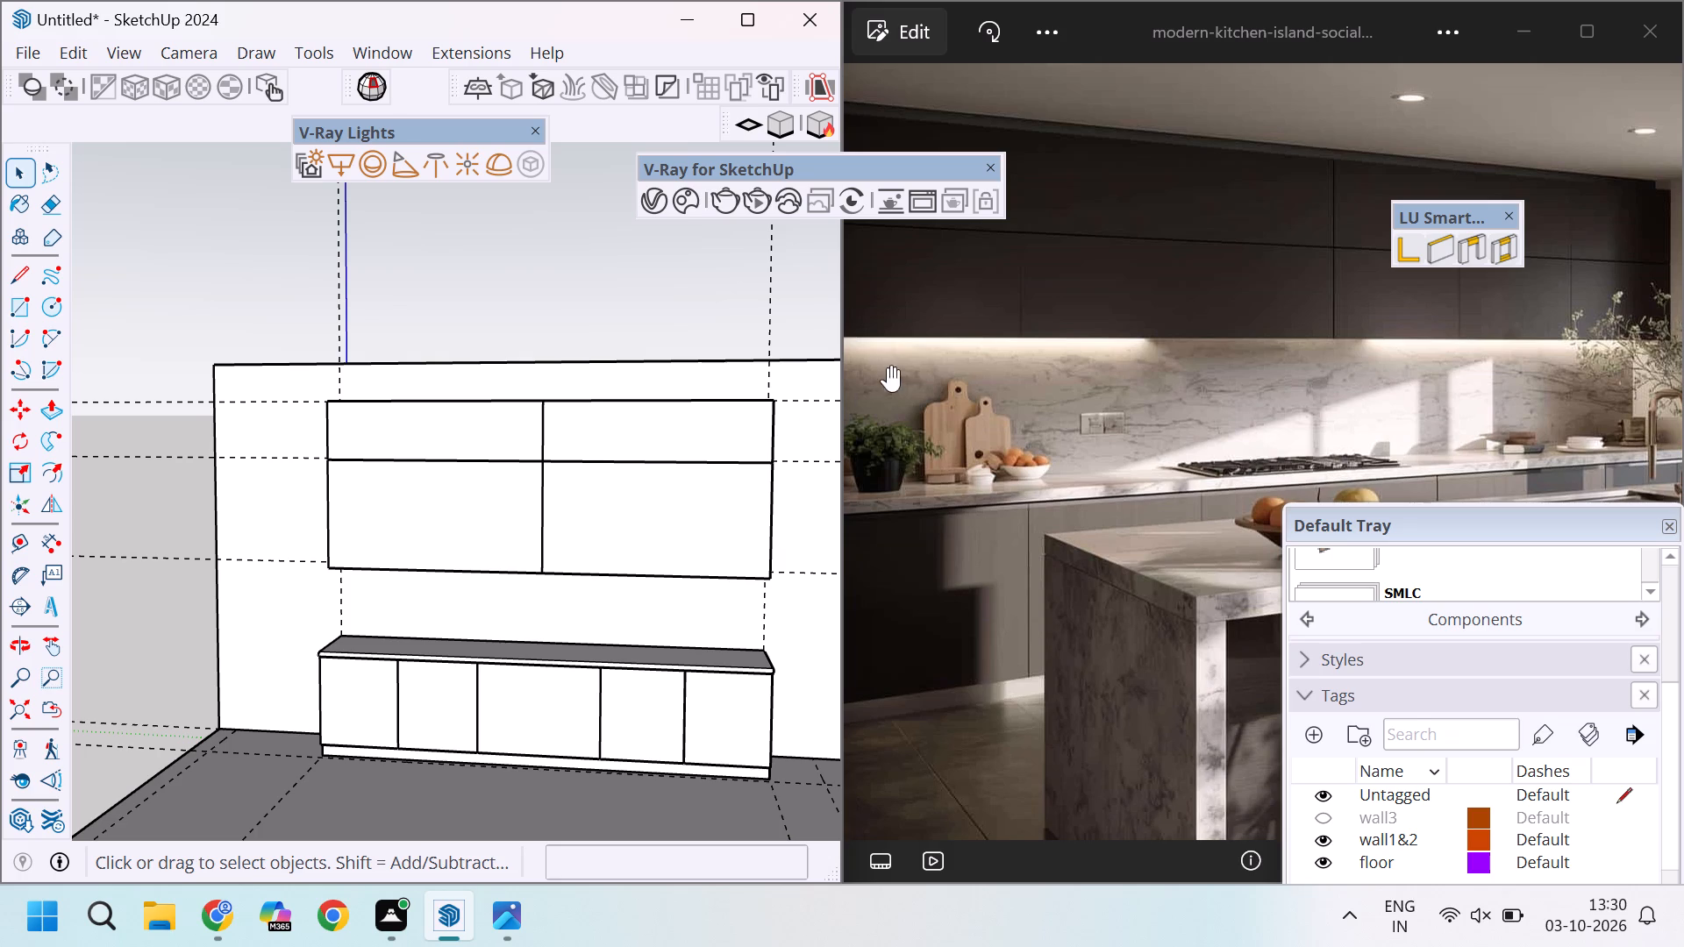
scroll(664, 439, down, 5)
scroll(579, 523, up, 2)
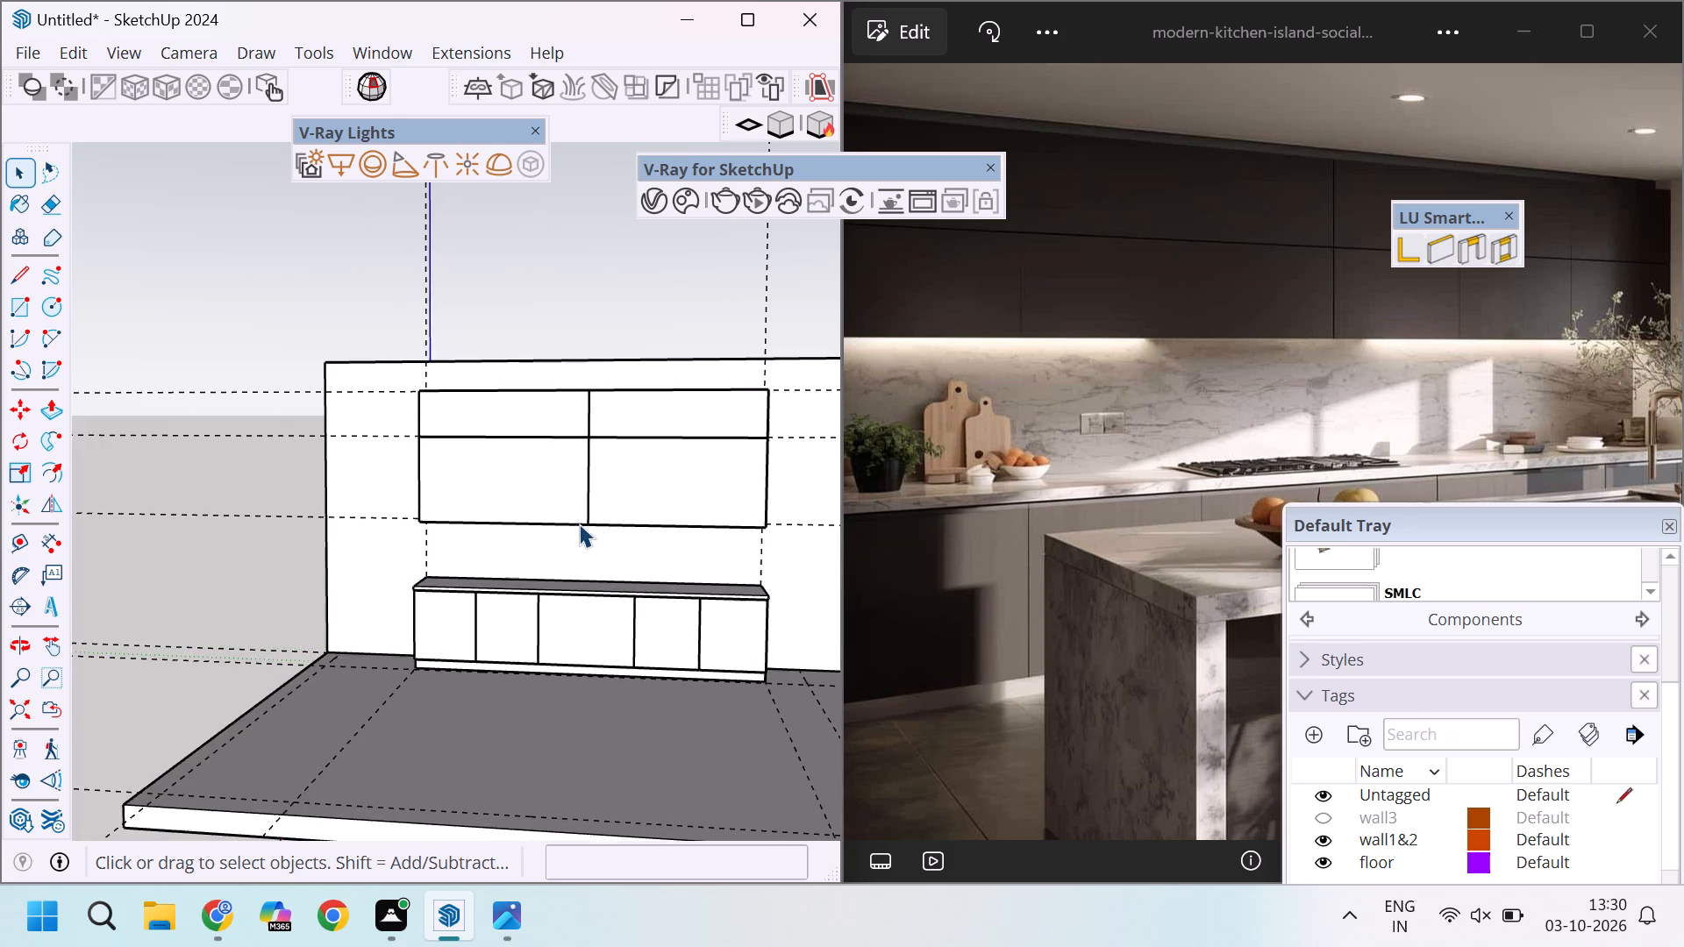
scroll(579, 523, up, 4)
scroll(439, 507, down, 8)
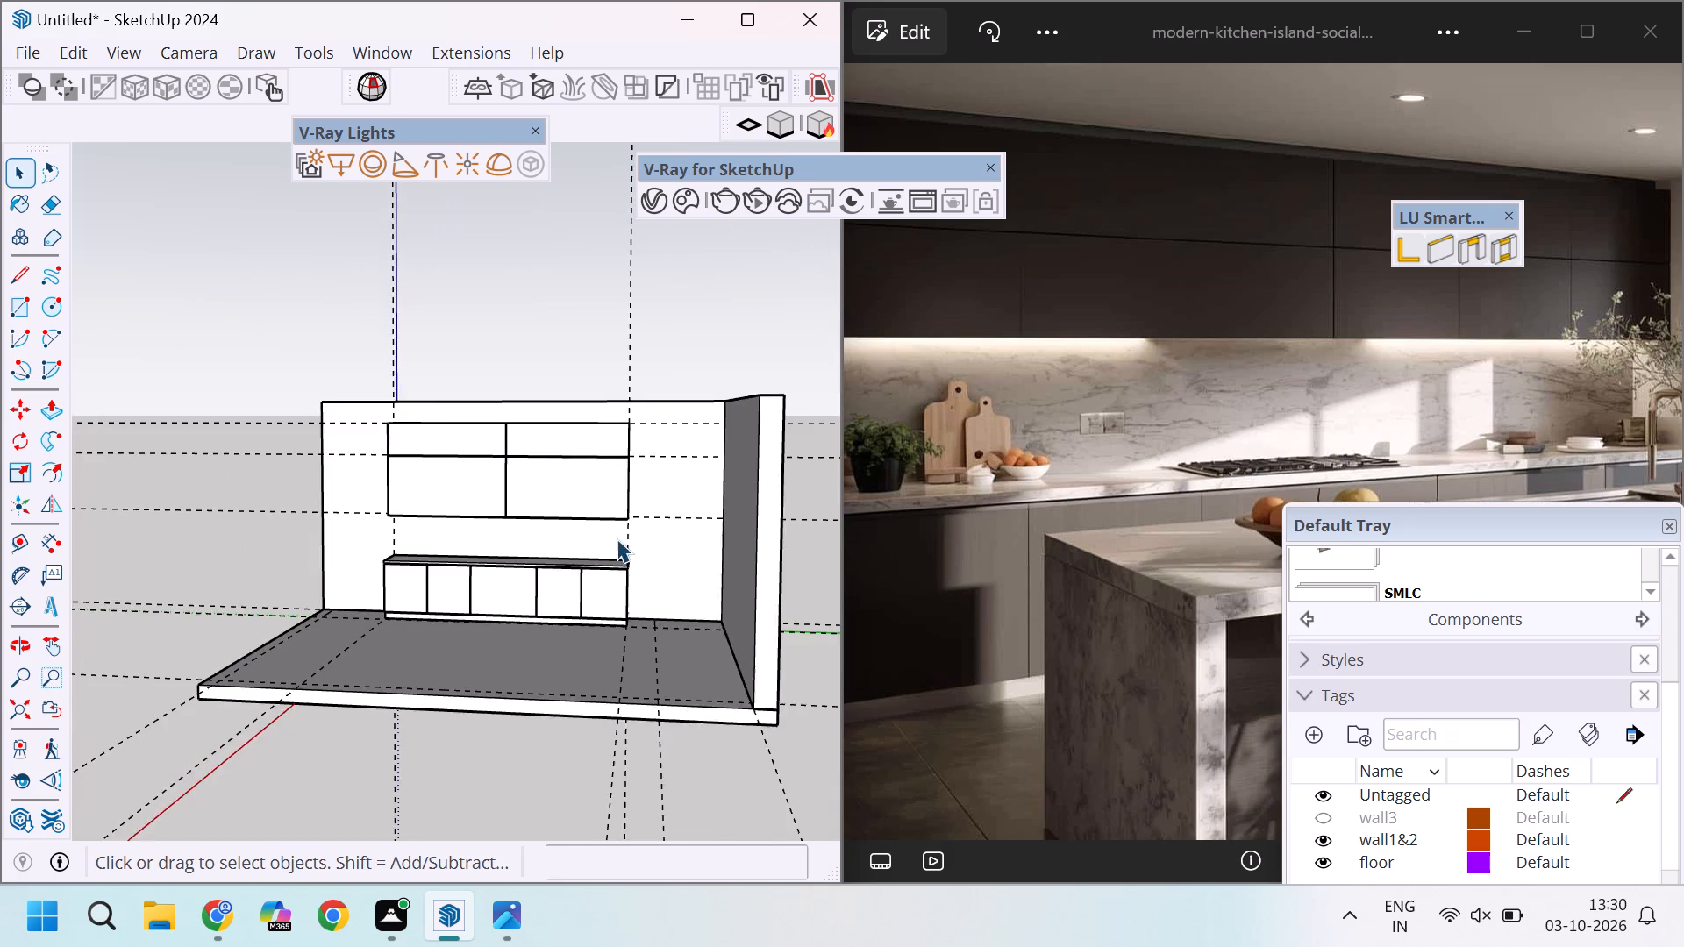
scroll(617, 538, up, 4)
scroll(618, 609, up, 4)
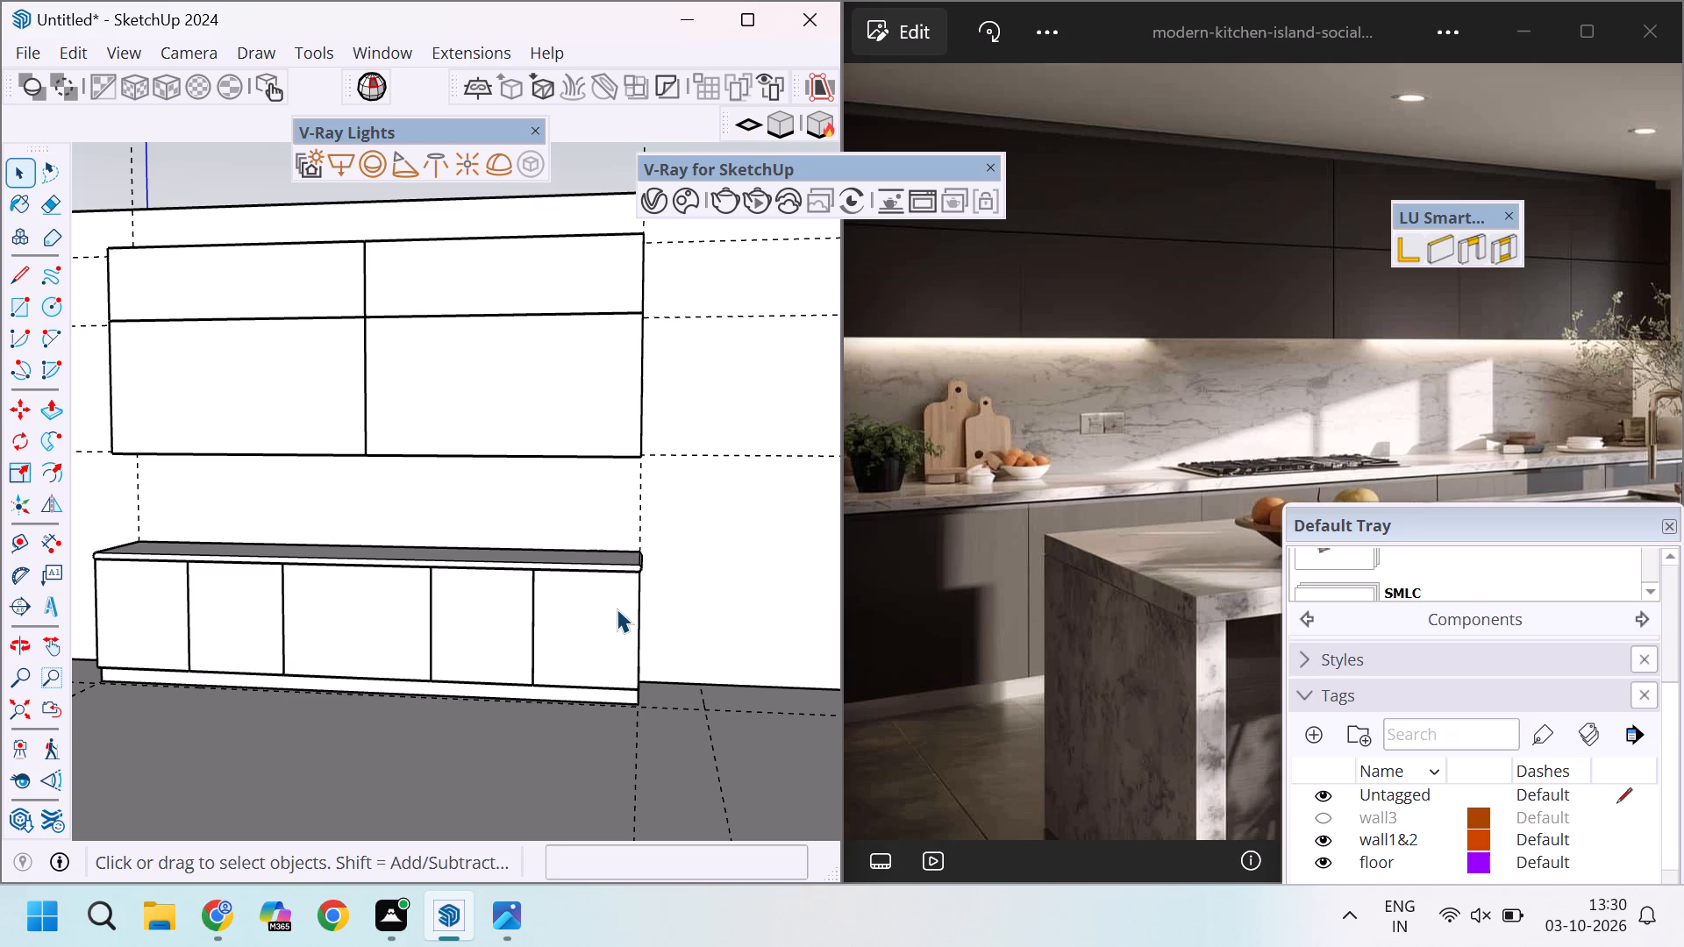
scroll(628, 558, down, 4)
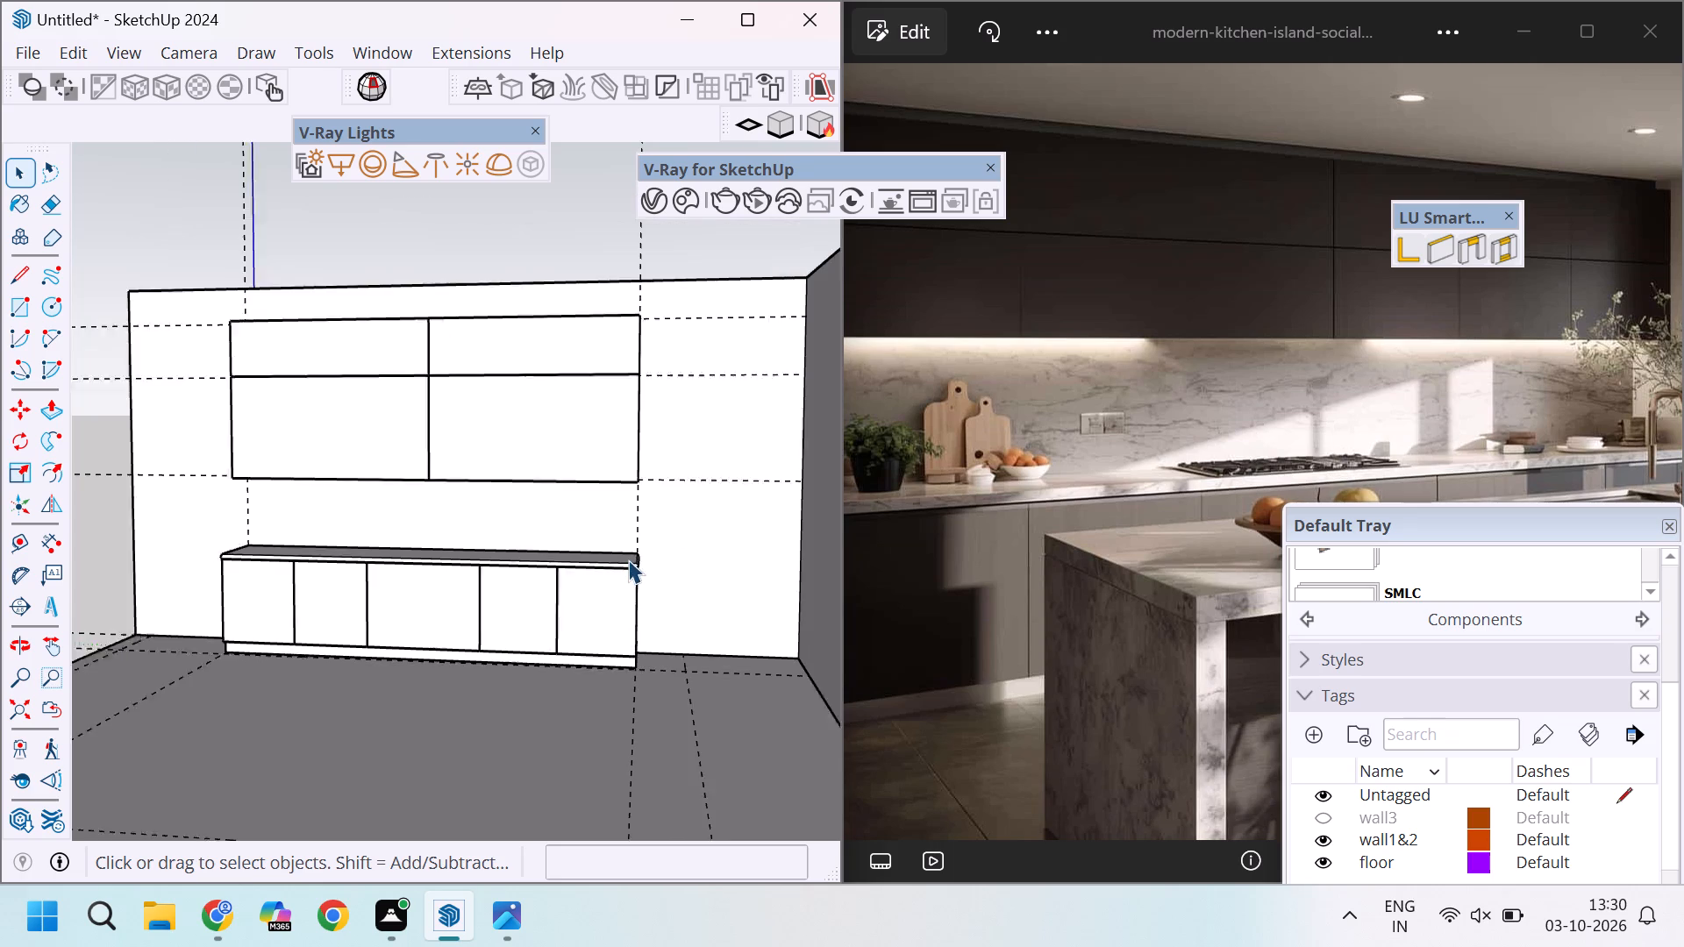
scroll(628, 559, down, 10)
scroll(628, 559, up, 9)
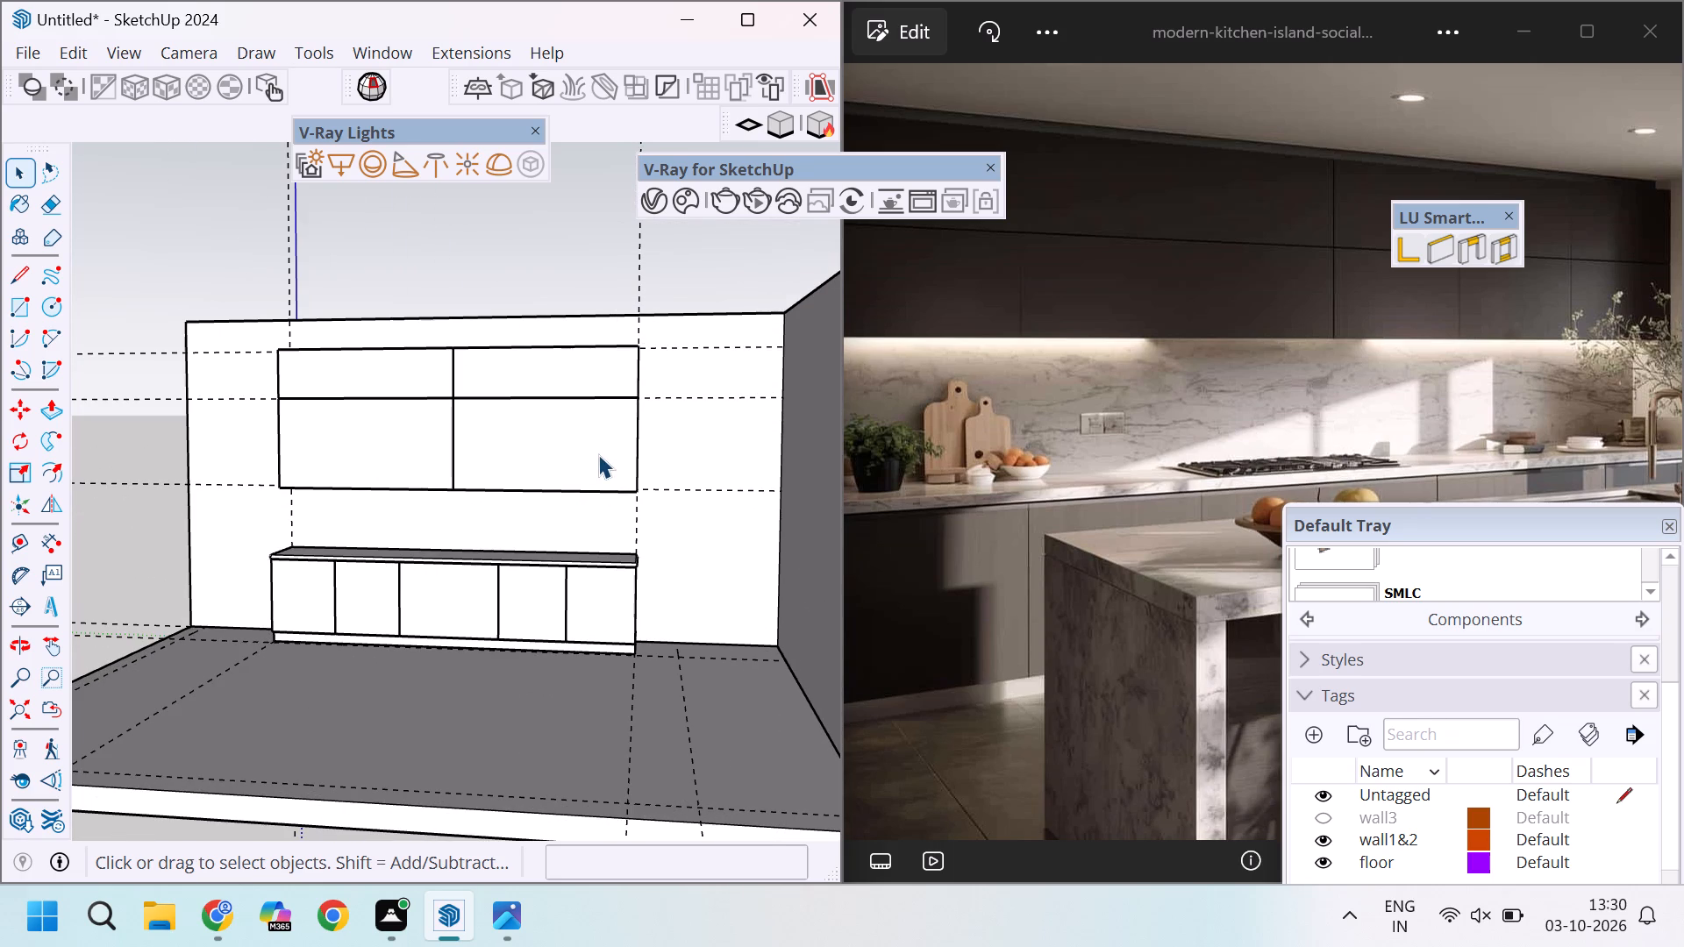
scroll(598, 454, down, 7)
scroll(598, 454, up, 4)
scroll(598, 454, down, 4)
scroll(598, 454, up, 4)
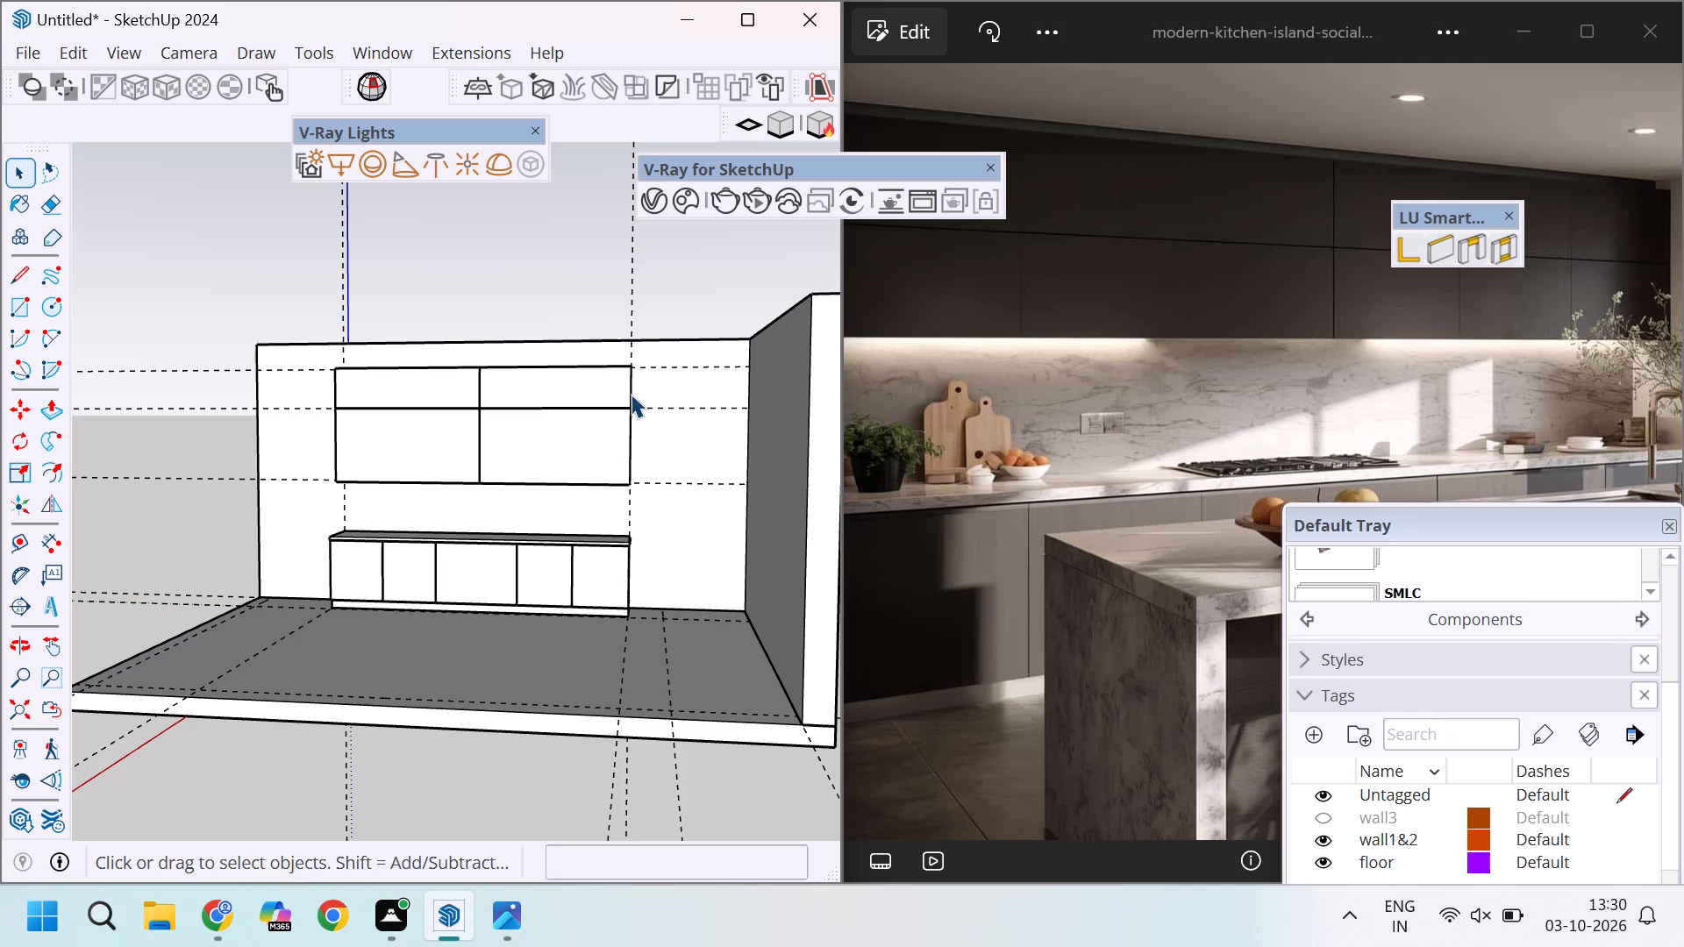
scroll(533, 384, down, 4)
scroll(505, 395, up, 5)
Examine the wall cabinets' front grooves and side faces from oblique views and close up at the central vertical groove.
middle_drag(535, 408, 560, 429)
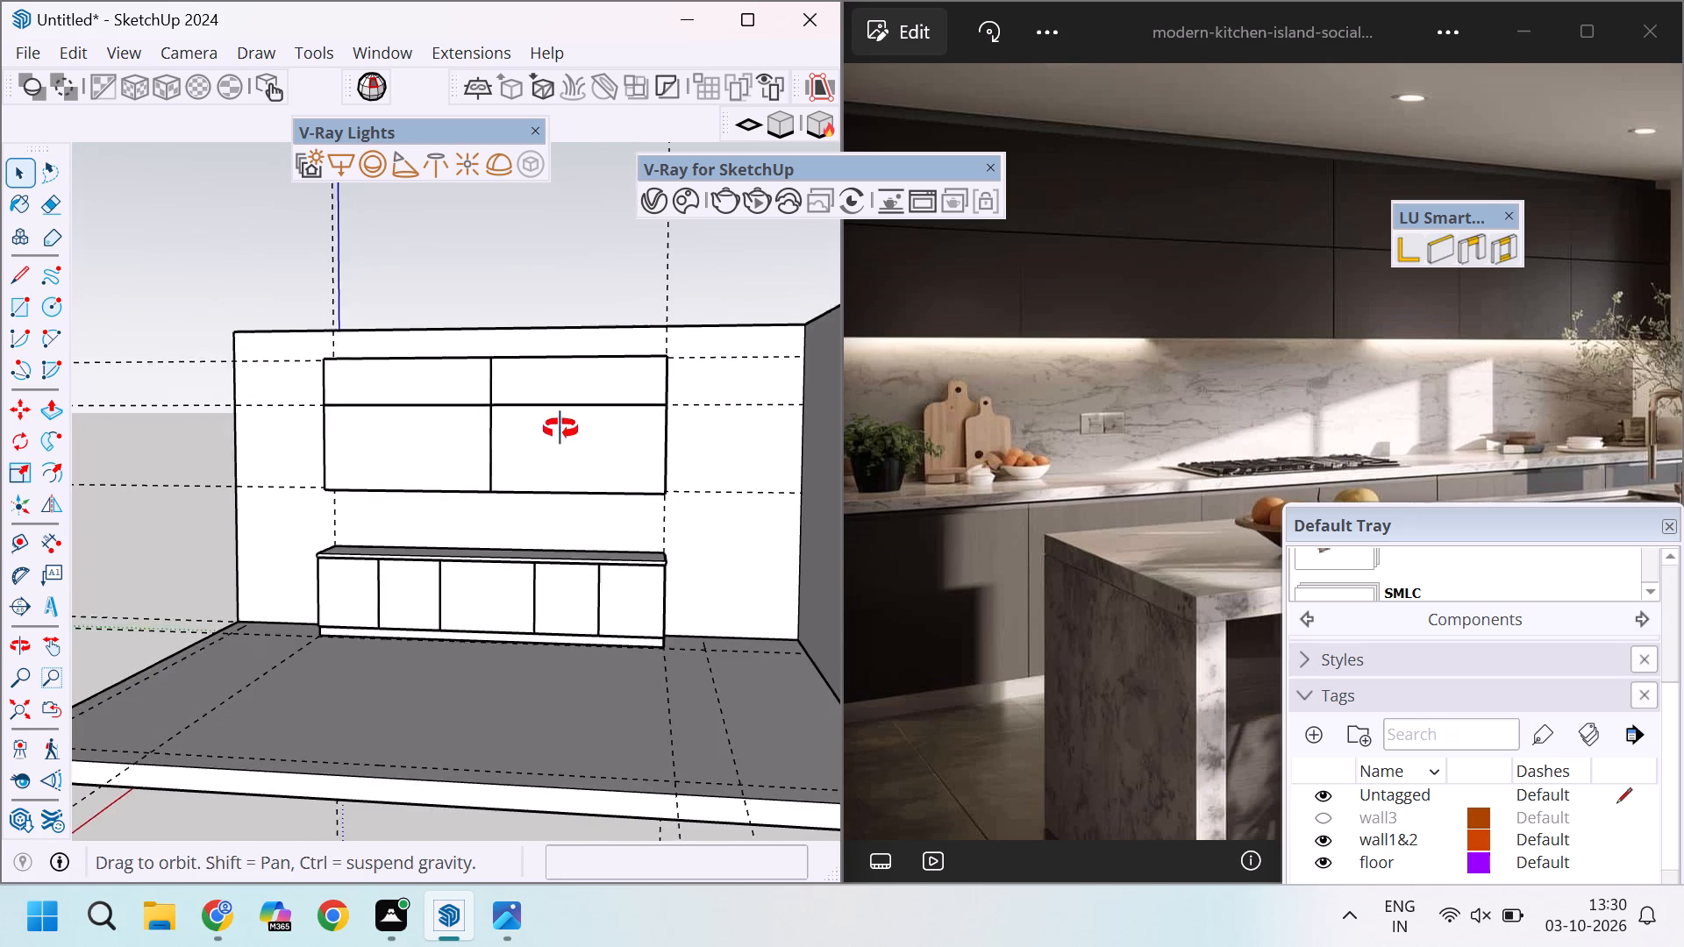
middle_drag(560, 429, 610, 466)
scroll(610, 466, up, 1)
scroll(579, 440, down, 4)
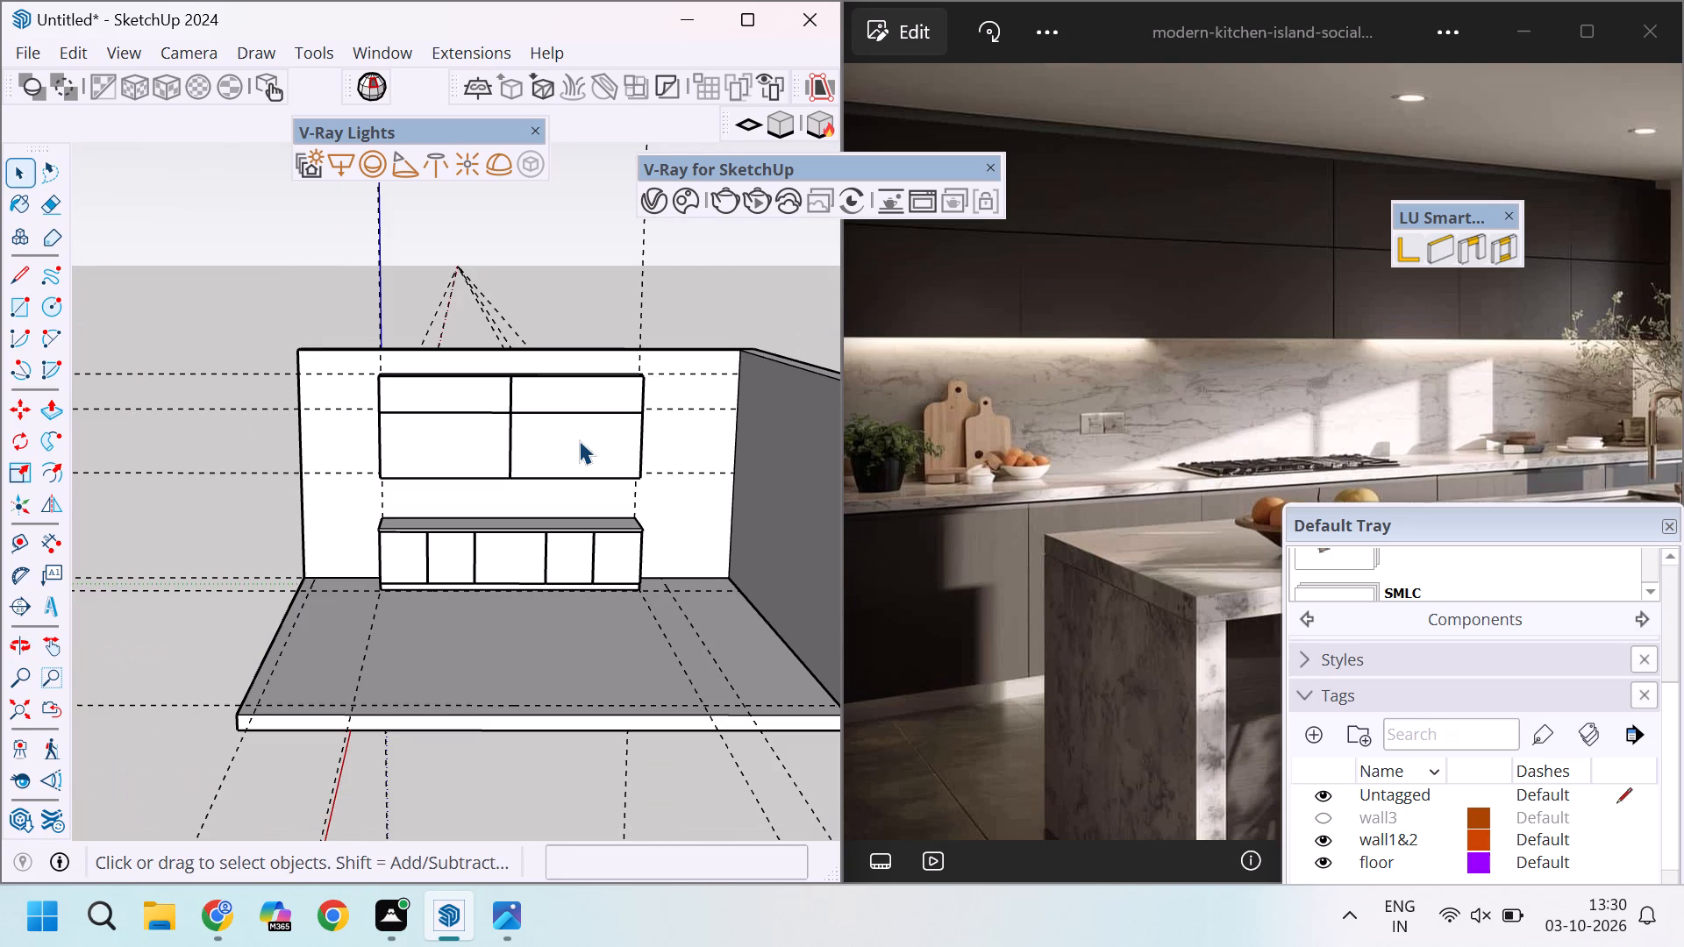
scroll(534, 463, up, 3)
scroll(499, 483, down, 4)
scroll(607, 439, up, 2)
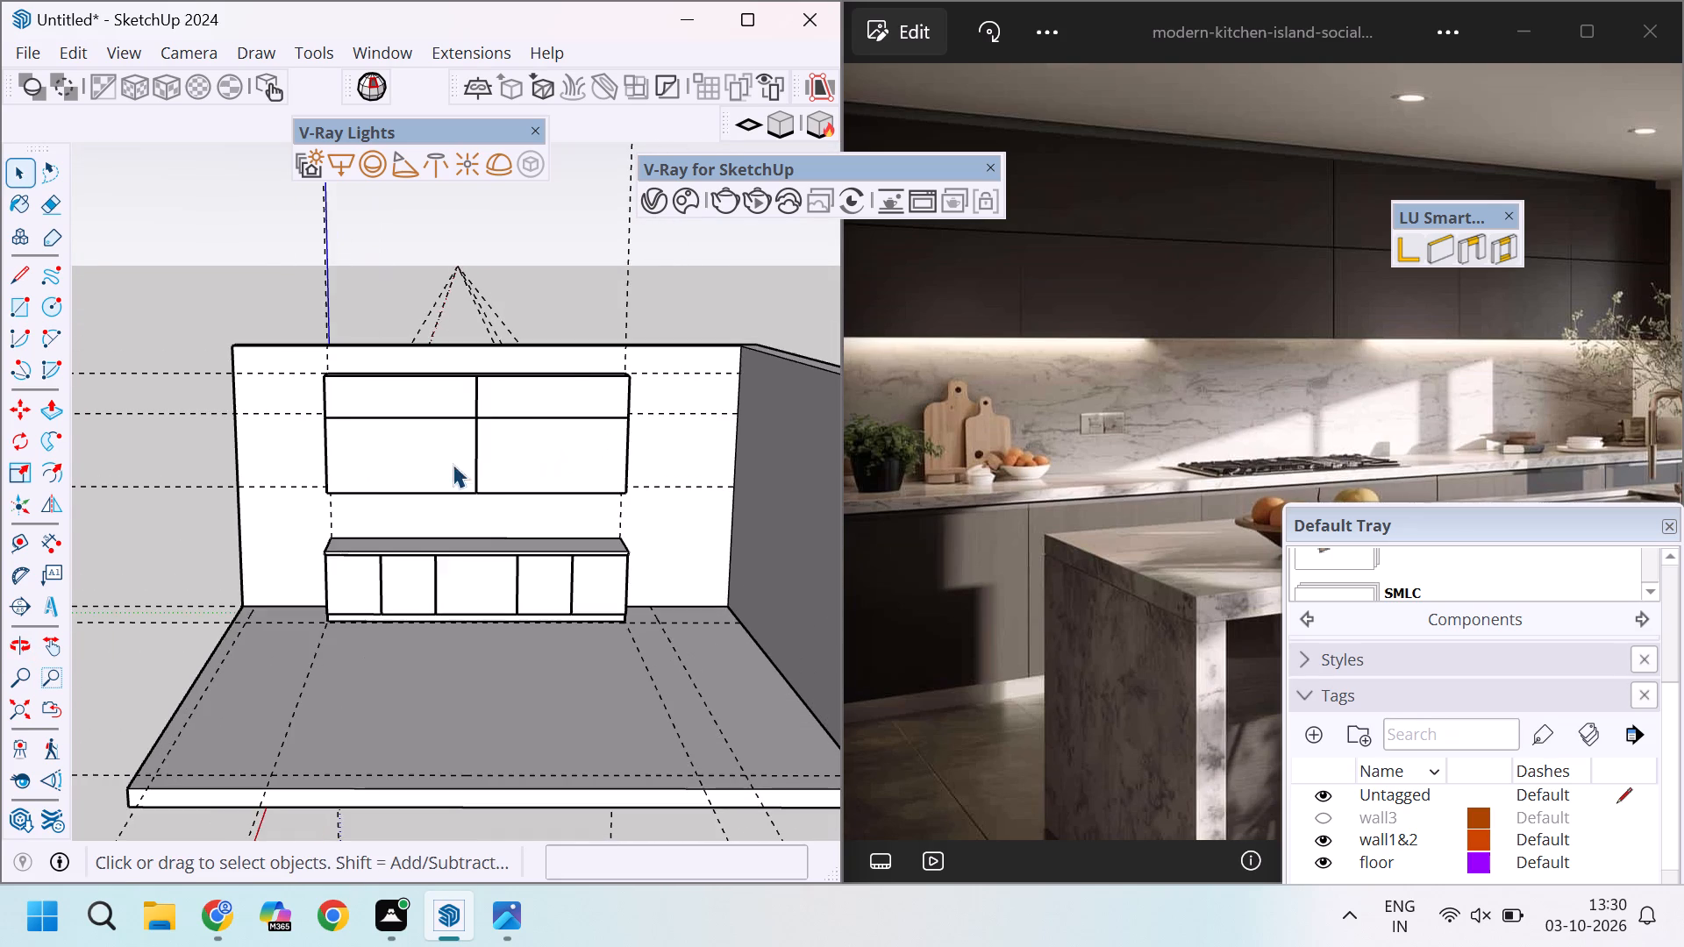
middle_drag(451, 465, 945, 473)
scroll(460, 490, up, 8)
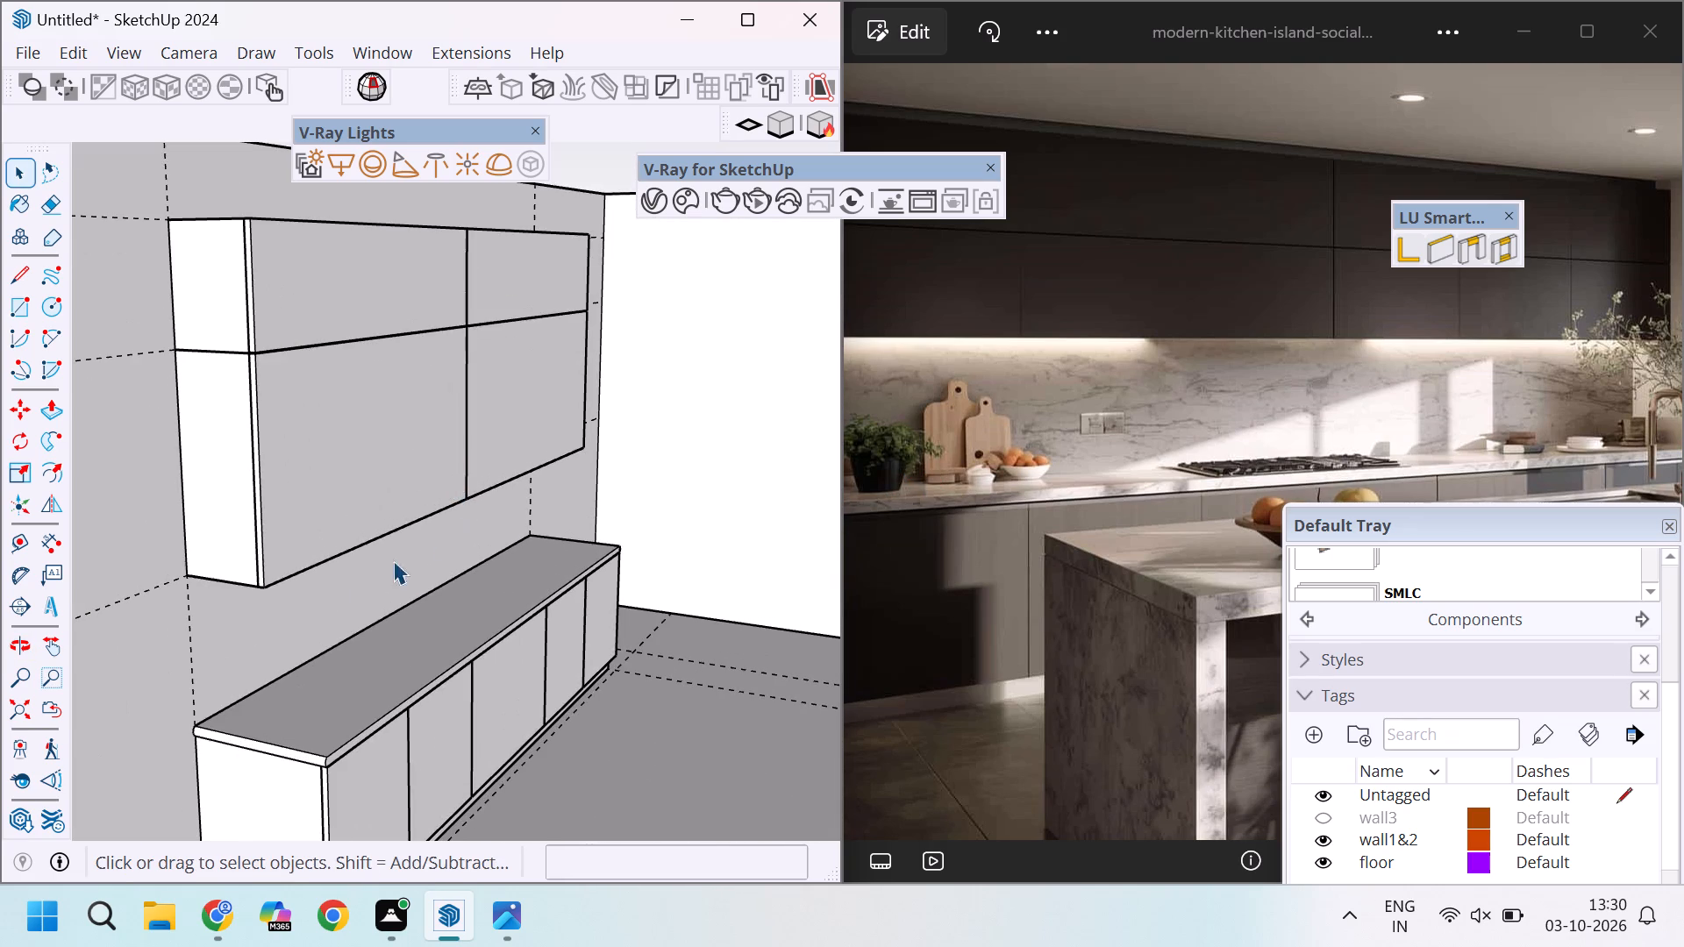
scroll(355, 581, down, 3)
scroll(466, 424, up, 3)
scroll(368, 360, up, 3)
scroll(468, 433, down, 4)
scroll(258, 585, up, 3)
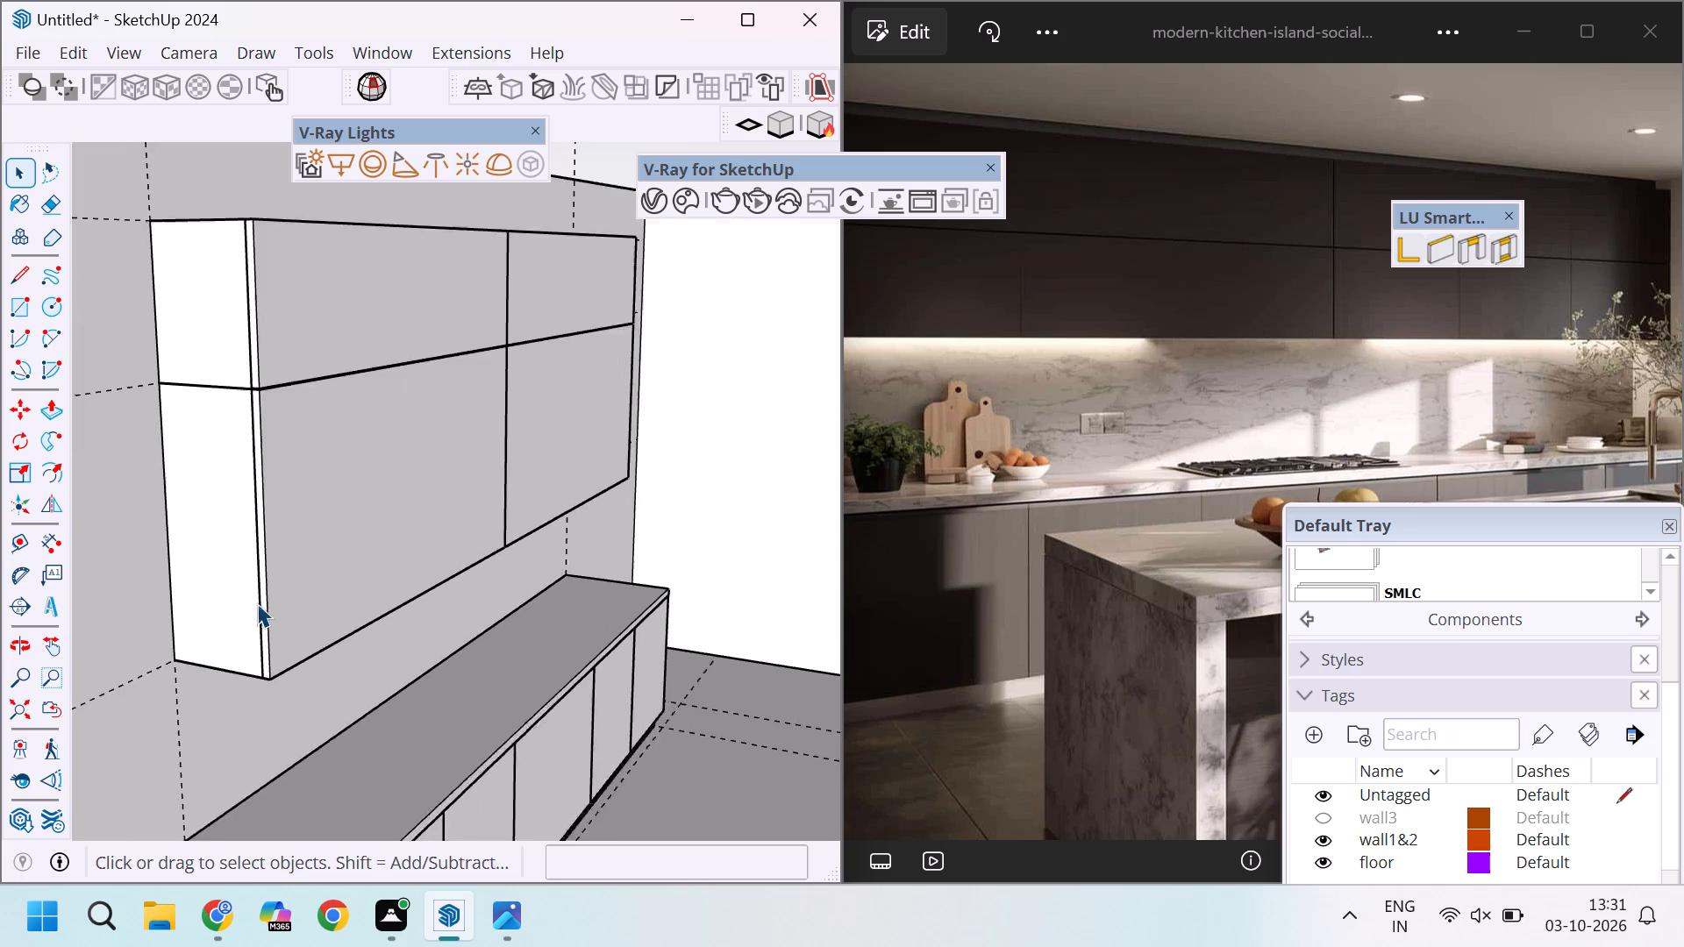
scroll(257, 603, up, 1)
scroll(243, 602, down, 8)
middle_drag(567, 518, 370, 546)
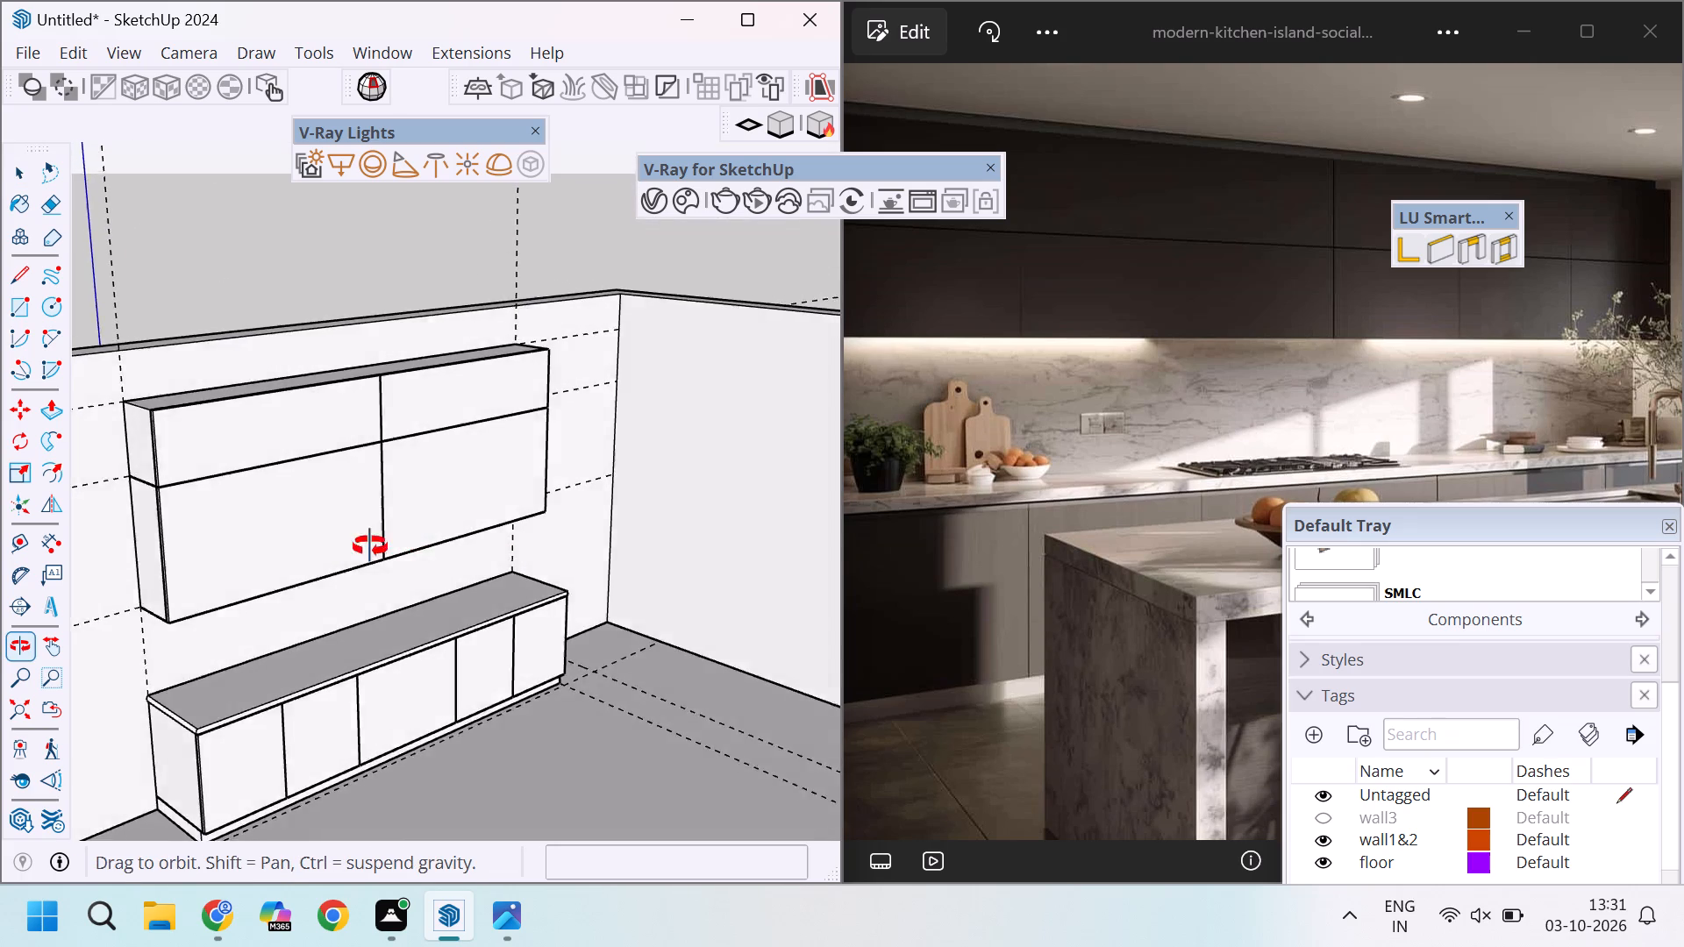
middle_drag(370, 546, 218, 519)
scroll(346, 519, up, 2)
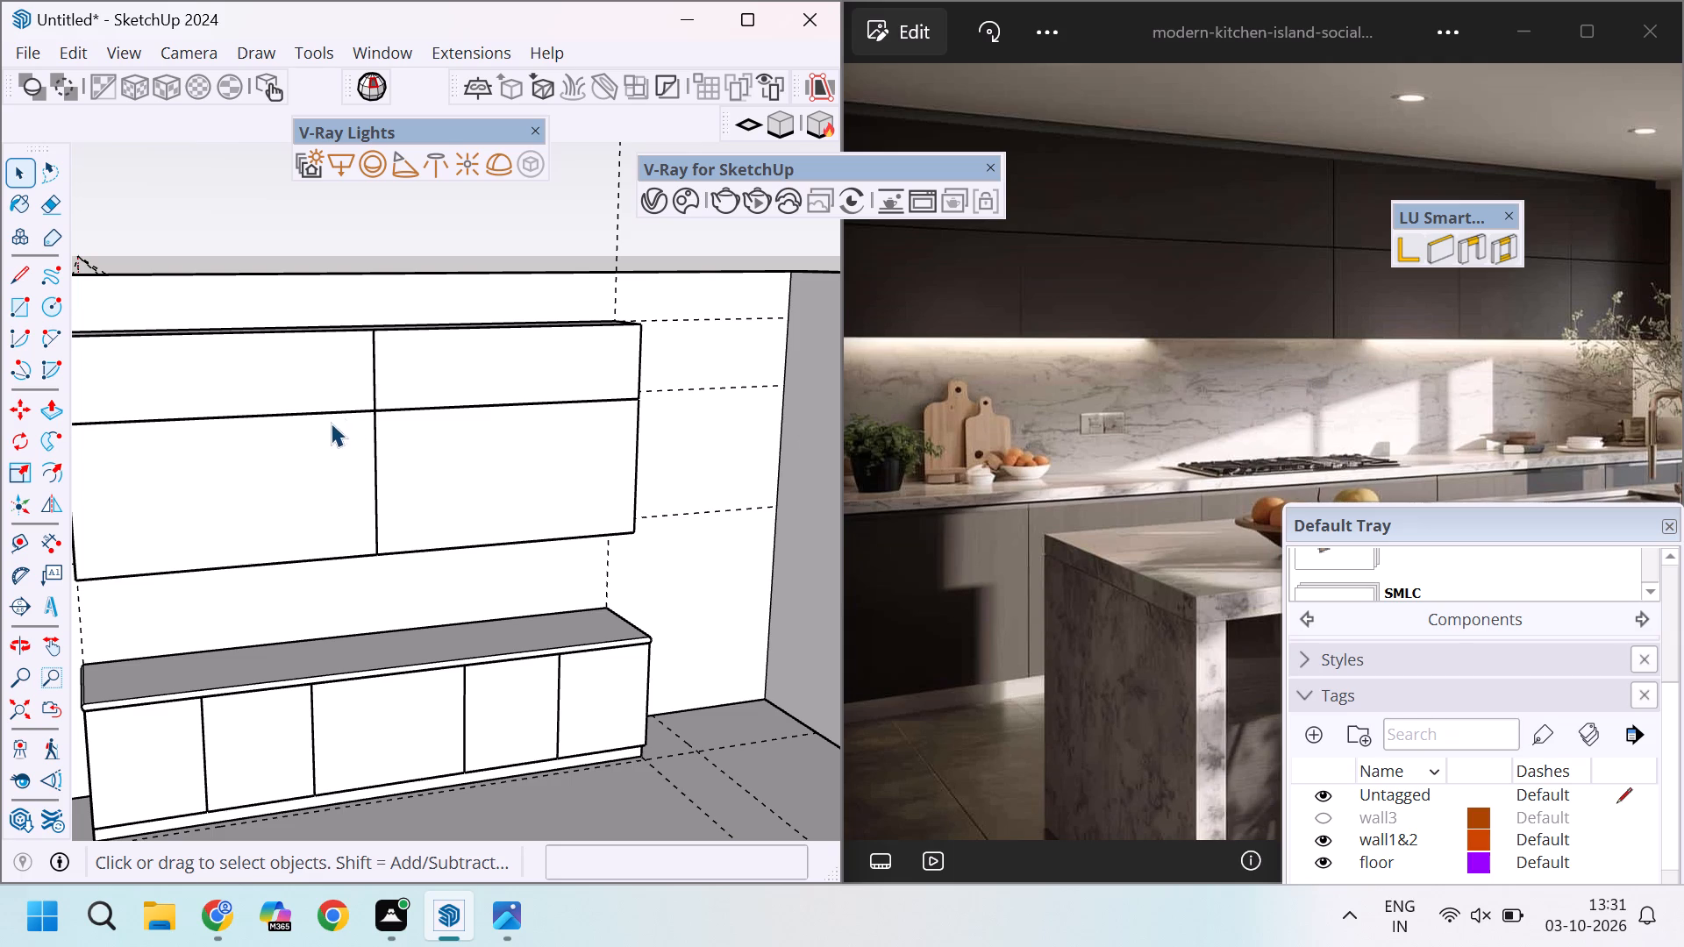
scroll(335, 432, up, 6)
scroll(402, 479, up, 11)
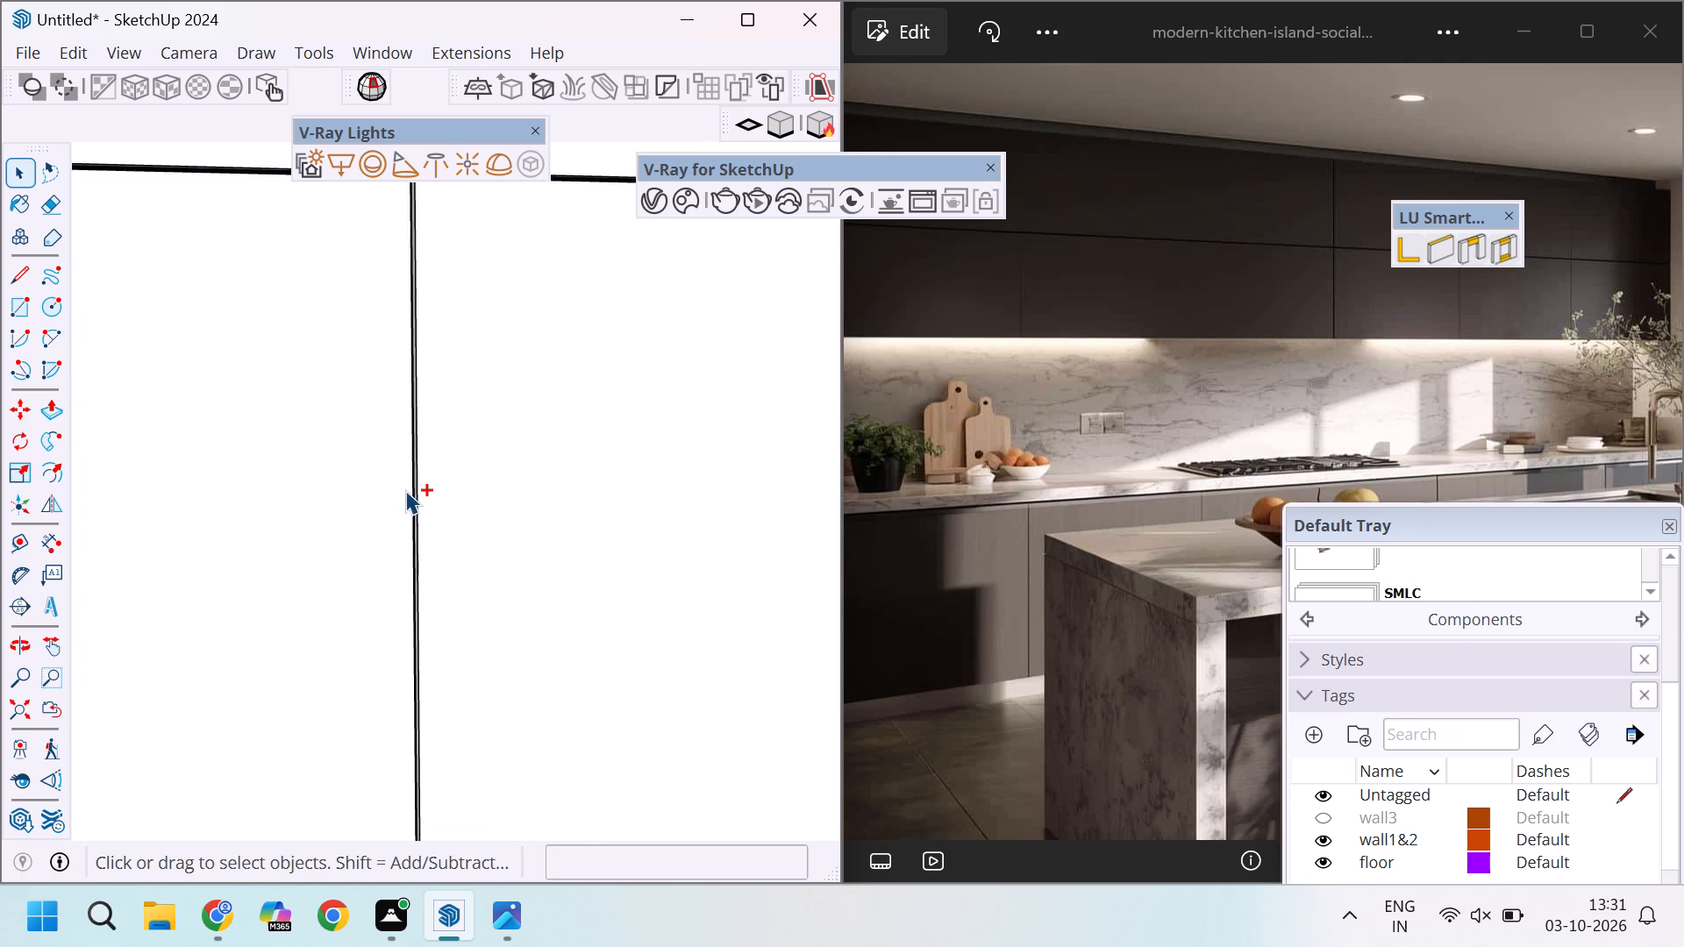
Undo the lower wall cabinet's door groove, back to before its two vertical lines were drawn down the front.
ctrl+scroll(405, 490, down, 4)
key(ctrl+z)
key(ctrl+z)
key(ctrl+z)
key(ctrl+z)
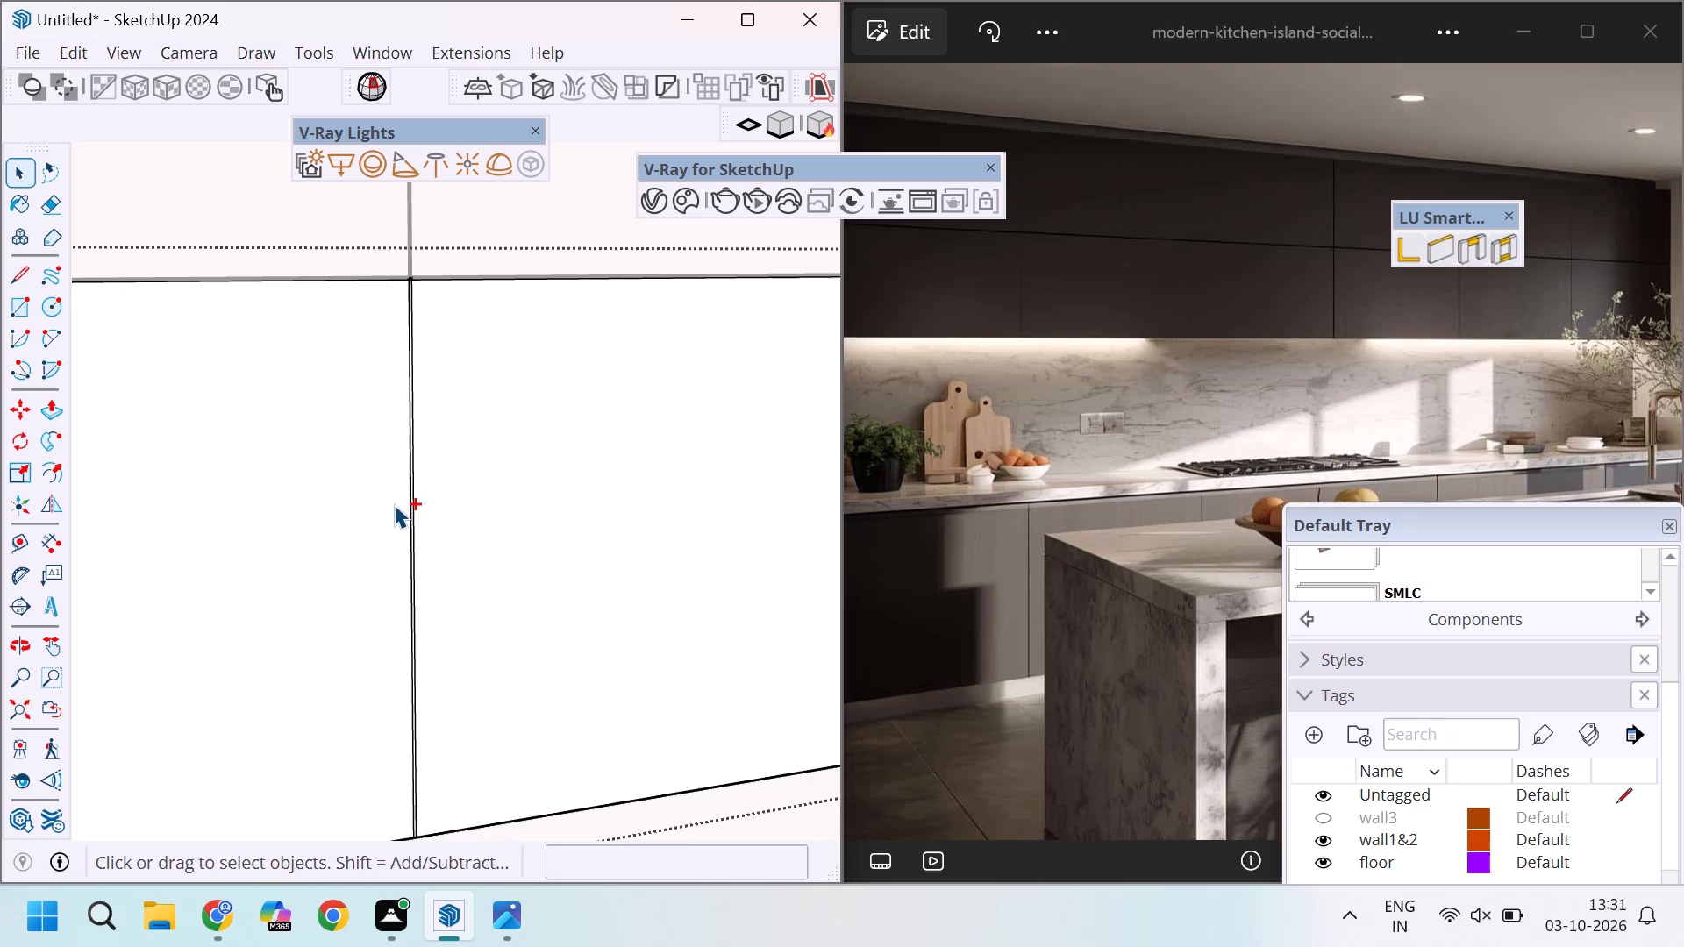
key(ctrl+z)
key(ctrl+z)
Draw a vertical line about 2' 9 3/8" long down the lower wall cabinet's front from the centre of the upper groove's bottom end.
scroll(378, 385, down, 10)
scroll(417, 388, up, 5)
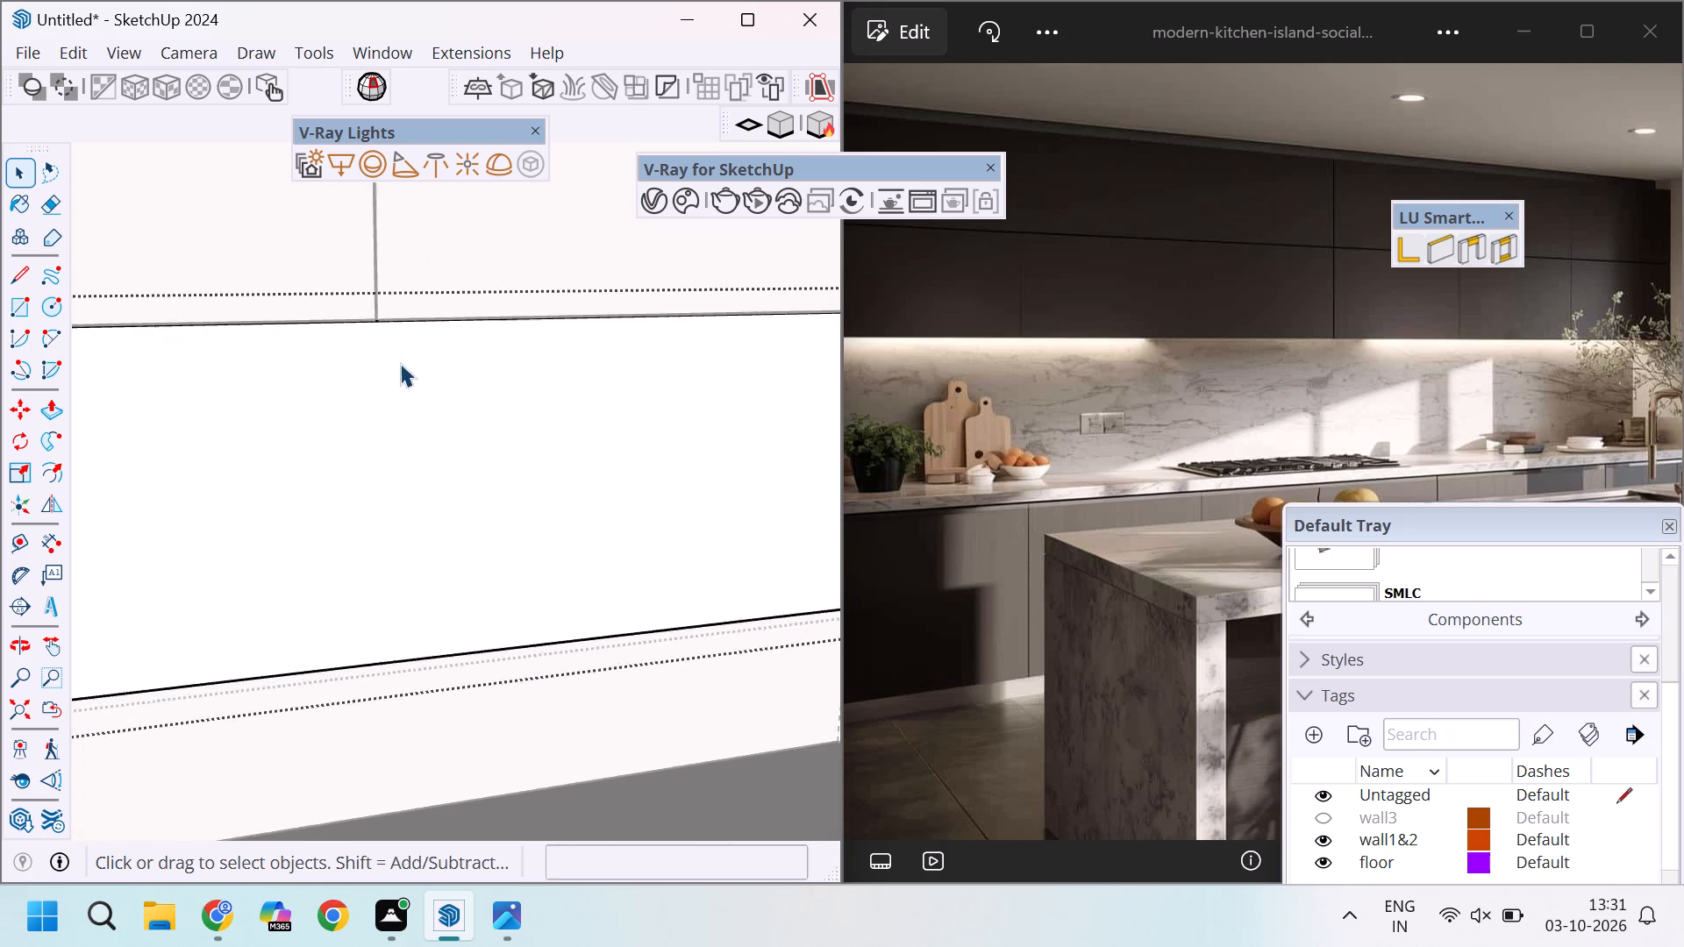
scroll(363, 340, up, 7)
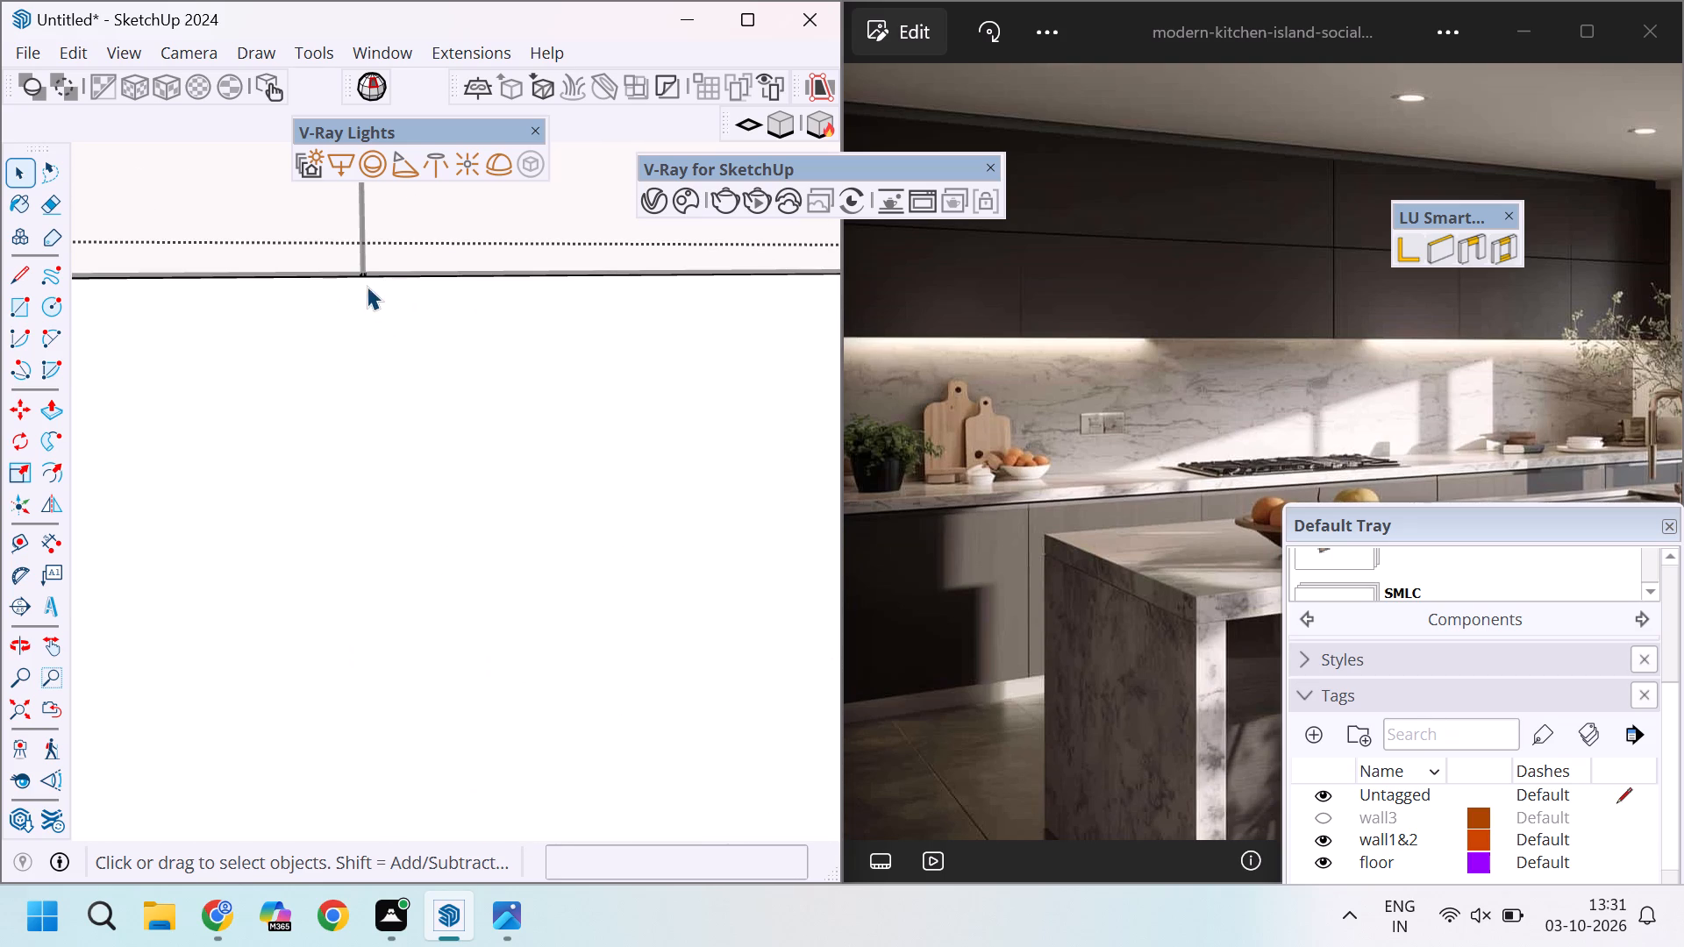
scroll(367, 286, up, 20)
scroll(367, 286, up, 8)
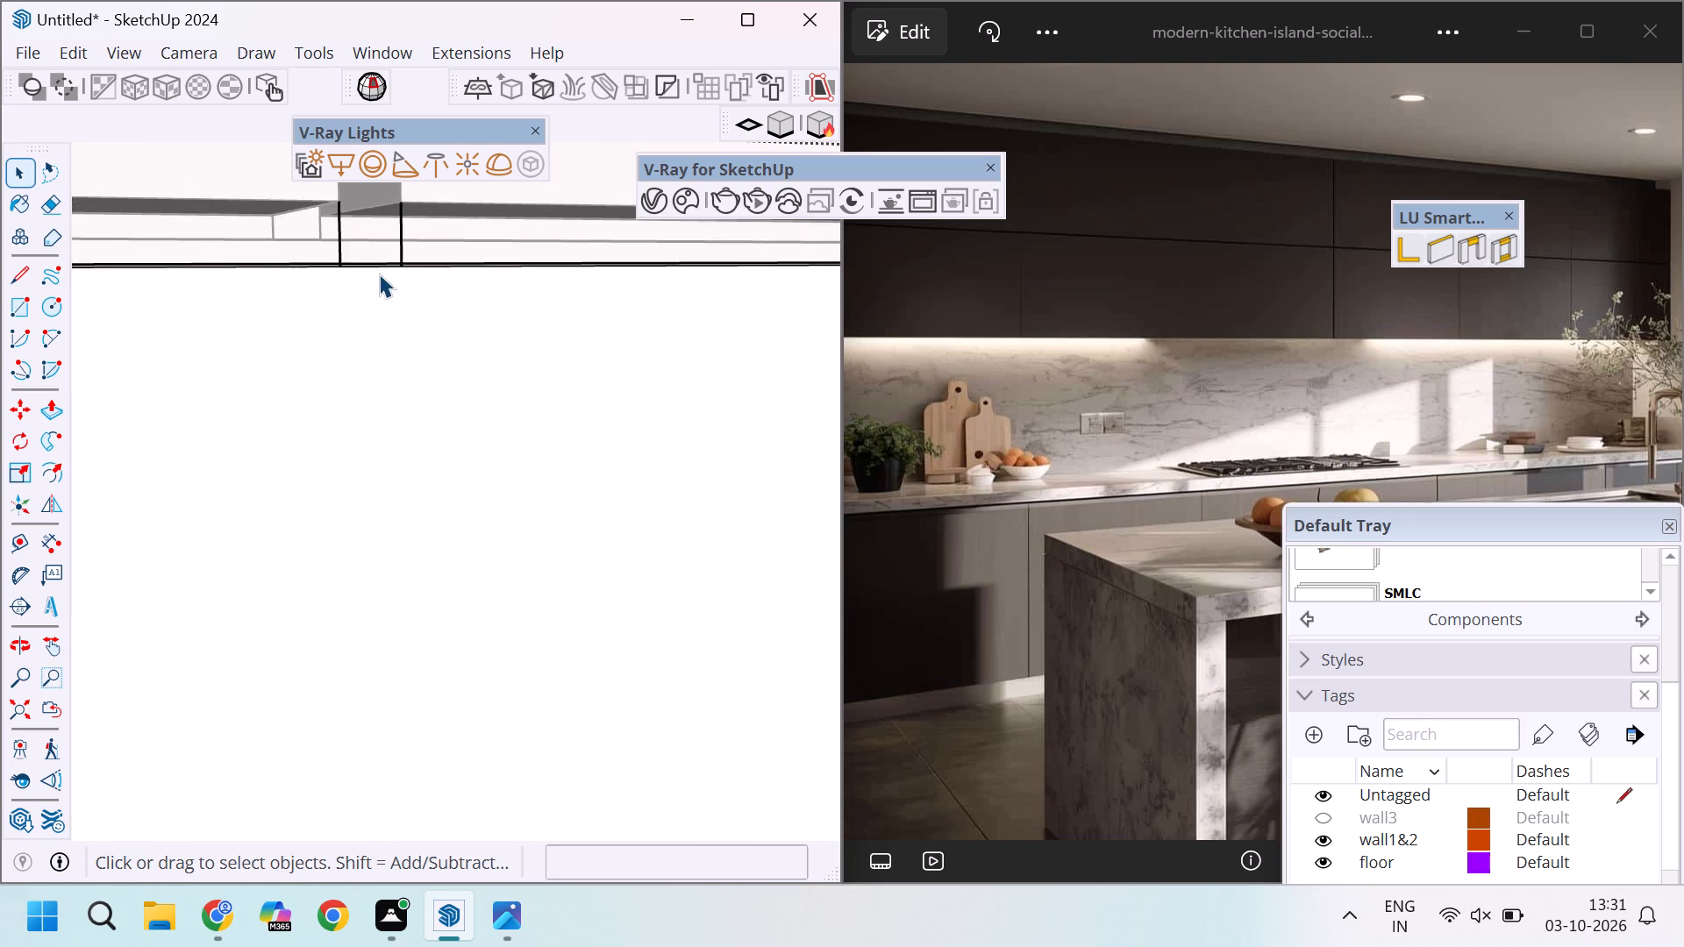
scroll(379, 274, up, 7)
middle_drag(367, 267, 351, 333)
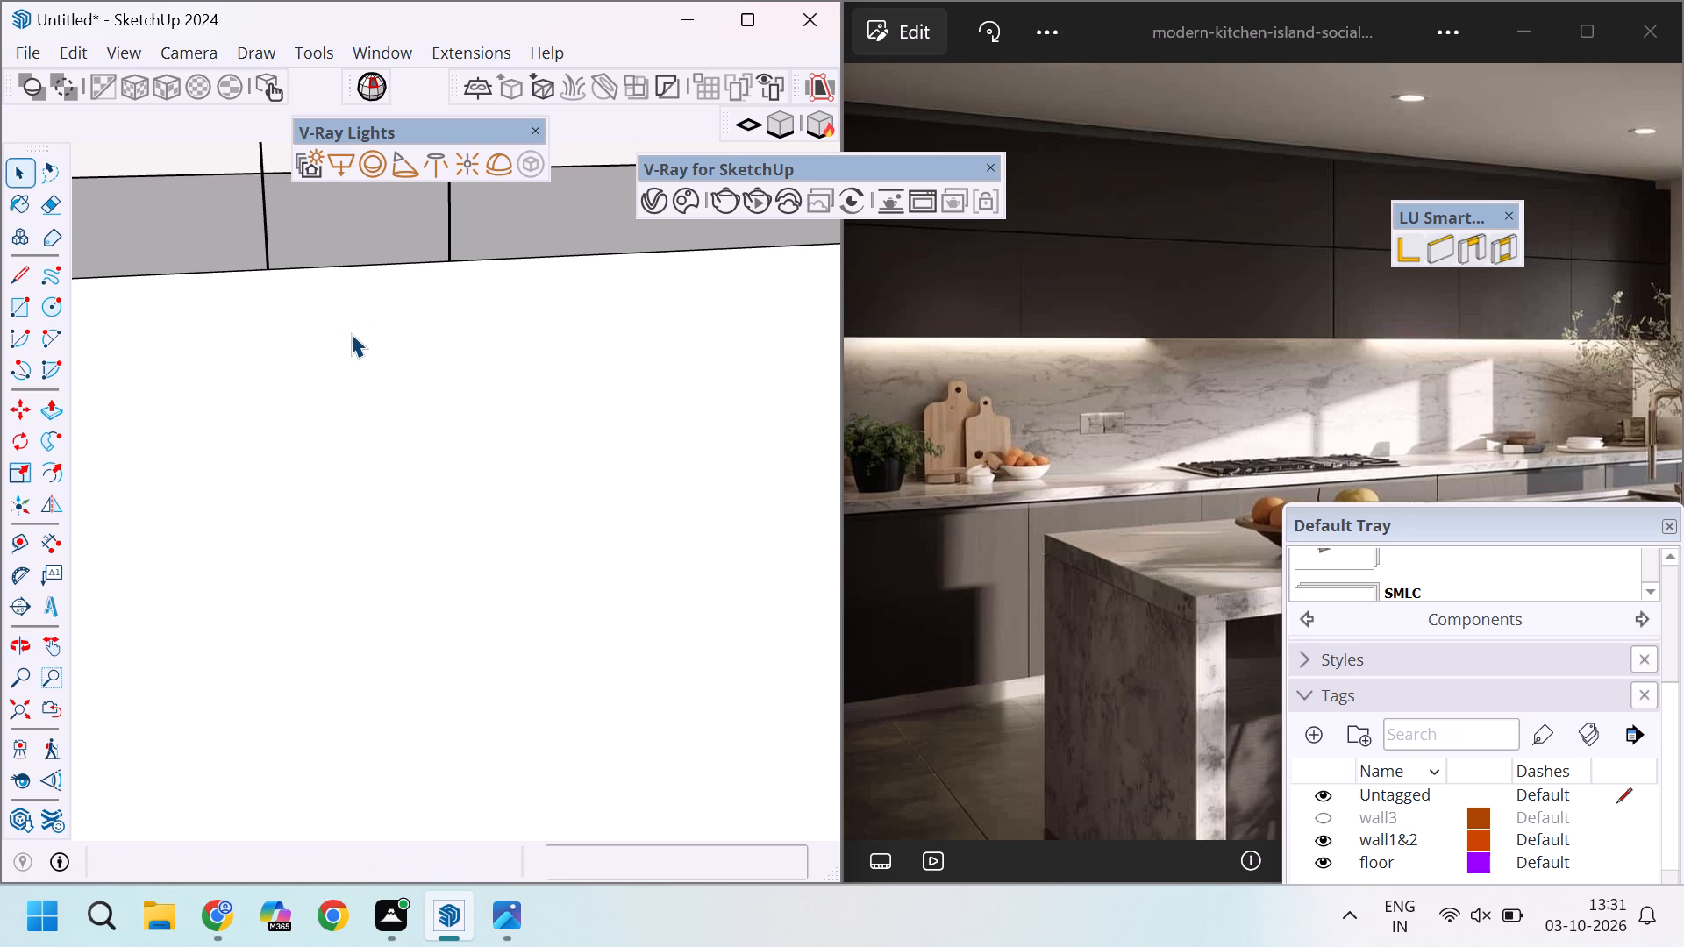
scroll(351, 333, down, 5)
key(l)
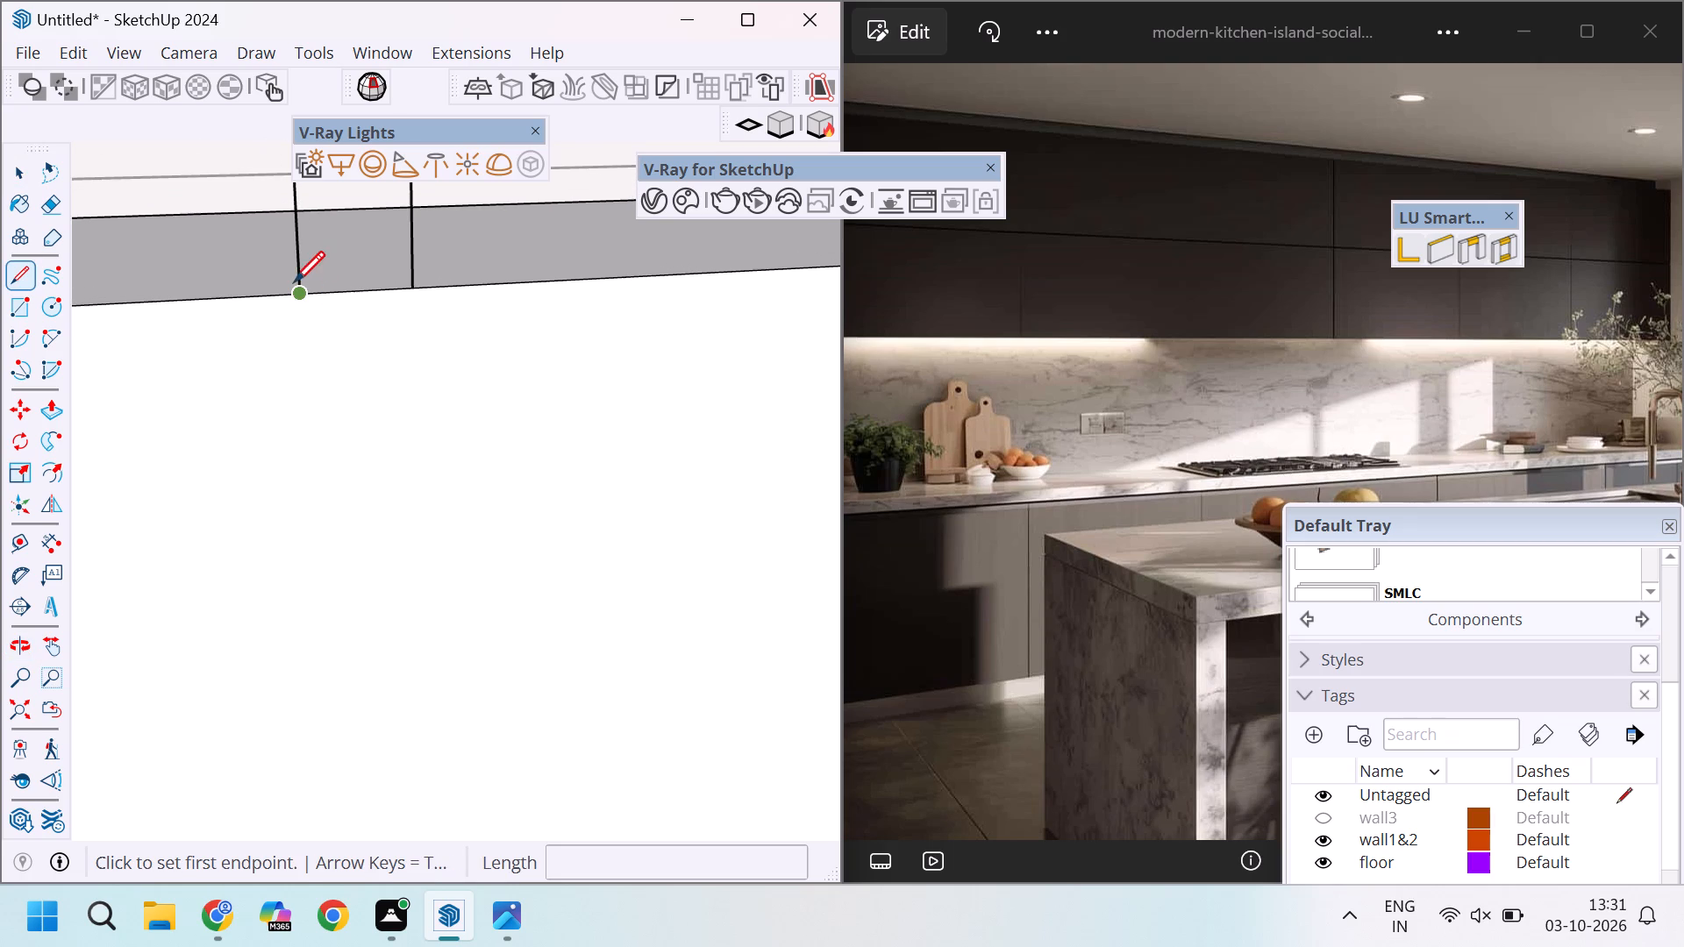
click(303, 286)
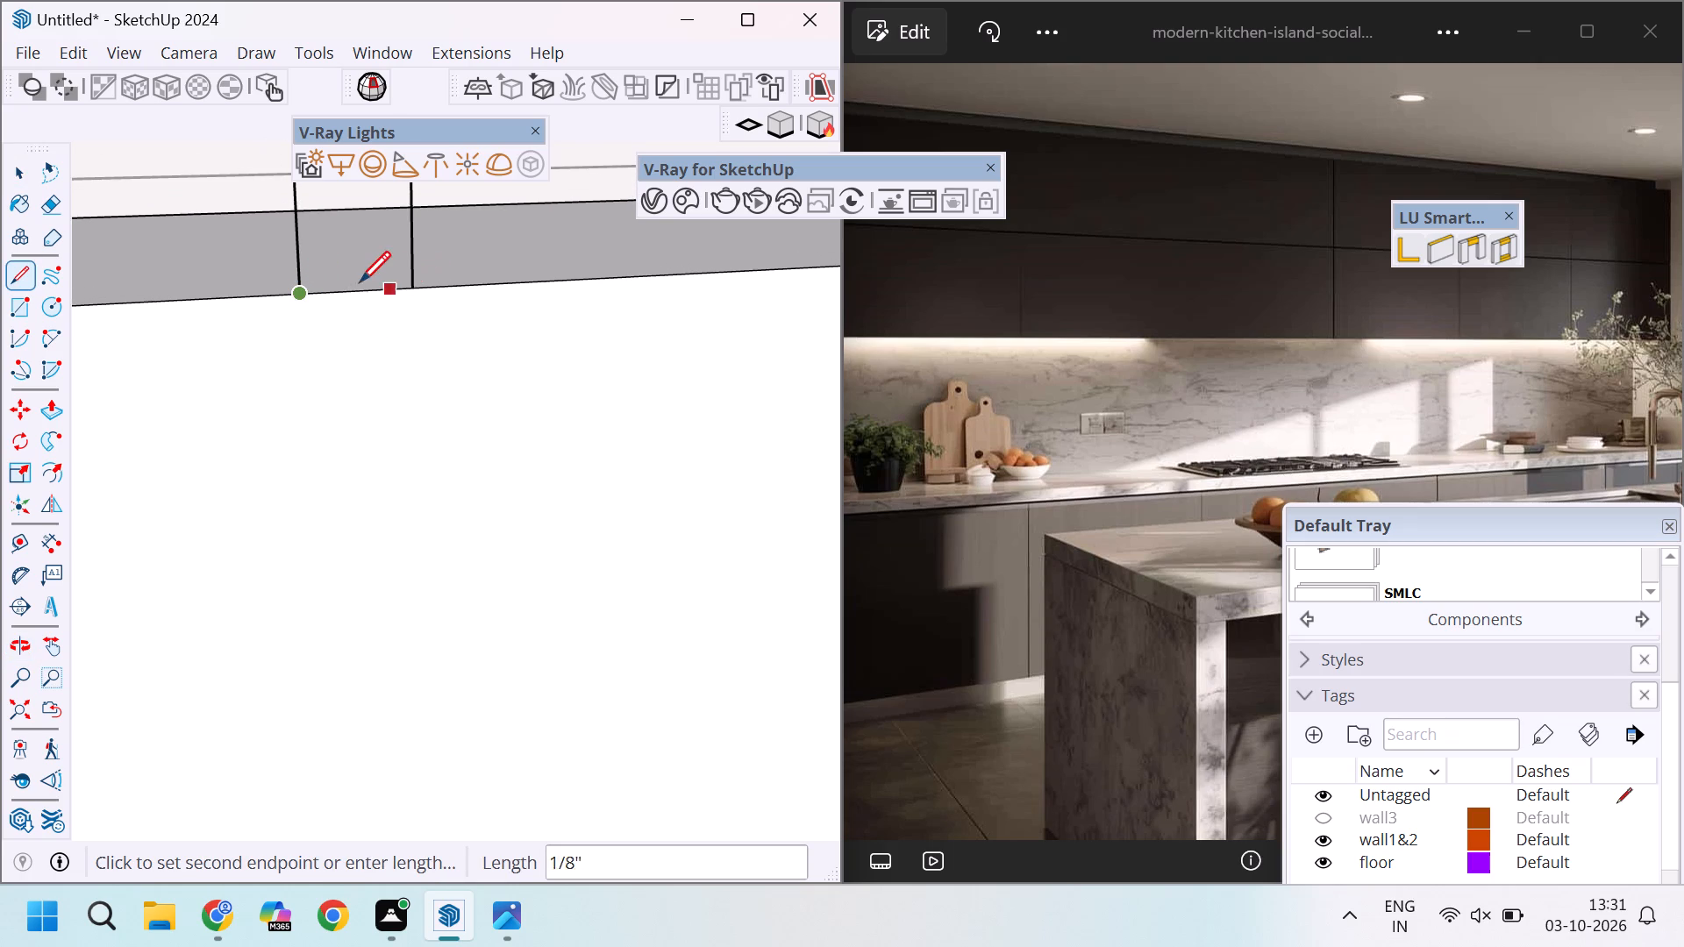
click(357, 292)
scroll(367, 421, down, 5)
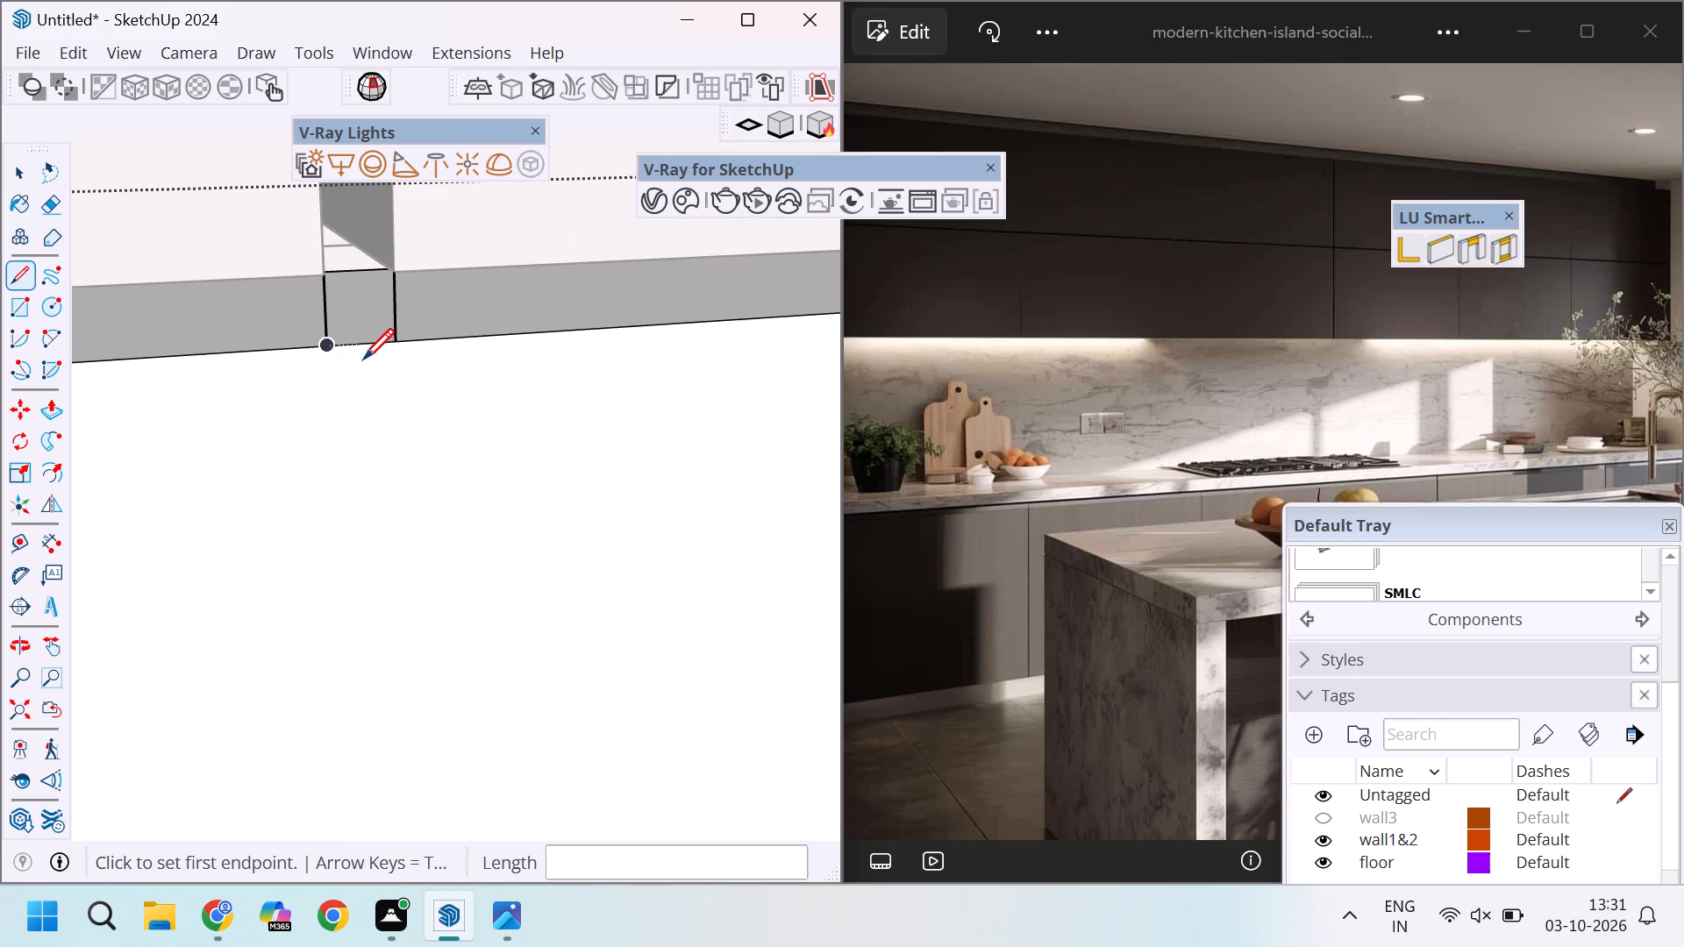
click(364, 345)
scroll(369, 464, down, 12)
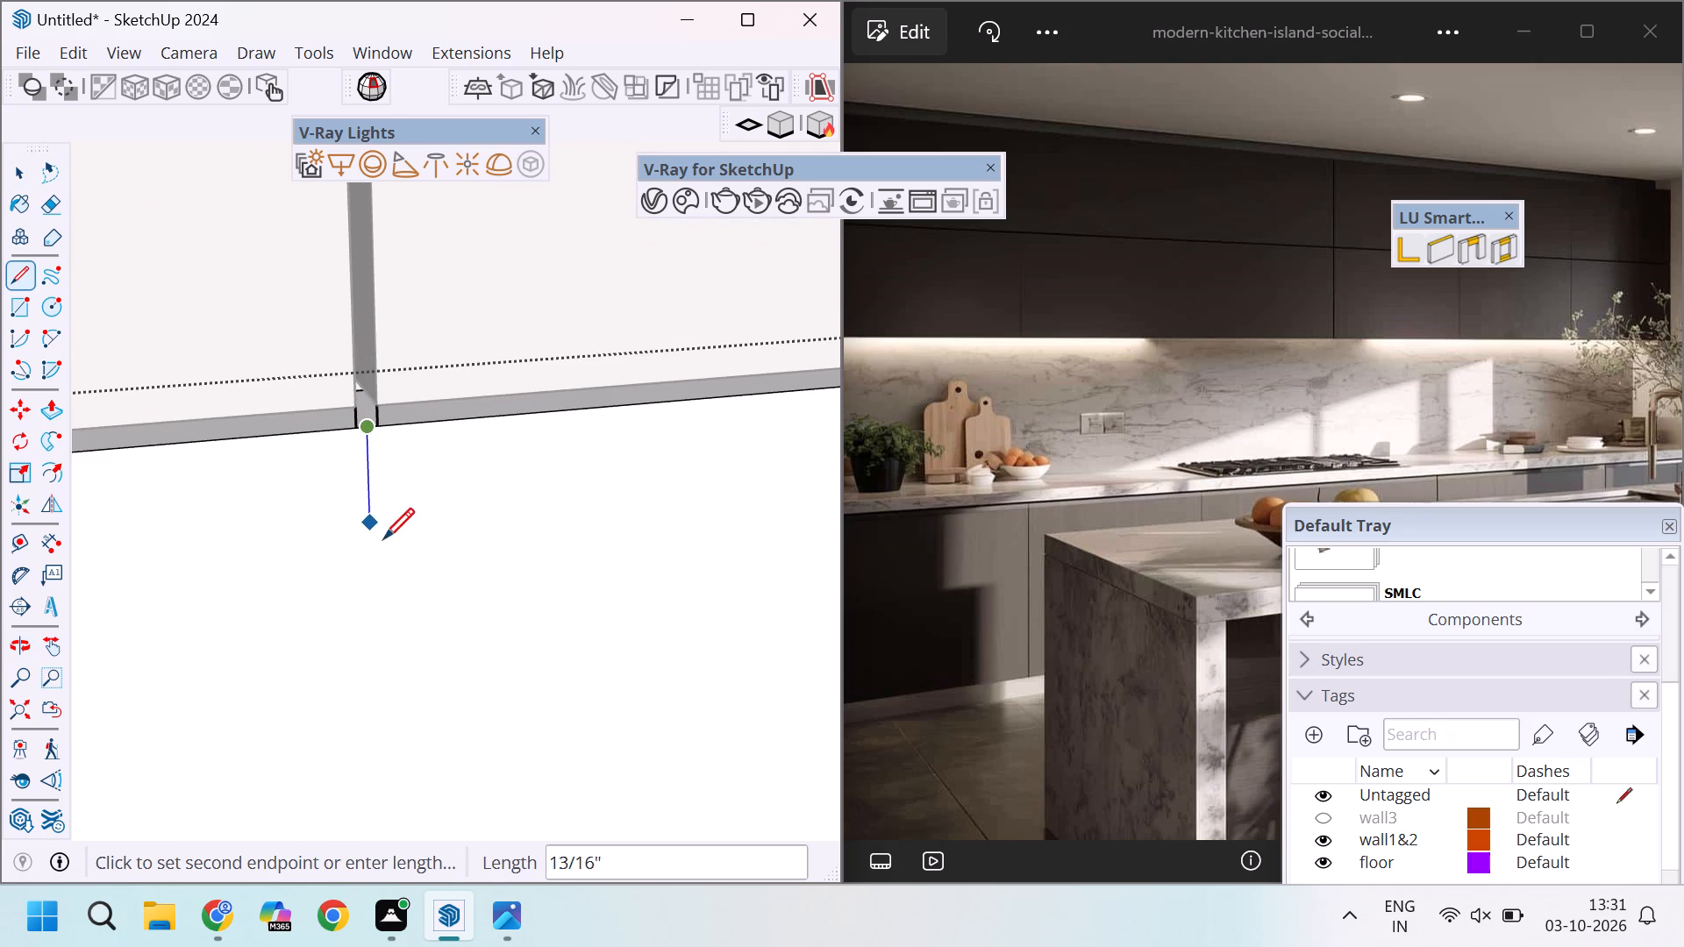
middle_drag(383, 538, 594, 438)
scroll(478, 455, down, 14)
middle_drag(378, 574, 565, 540)
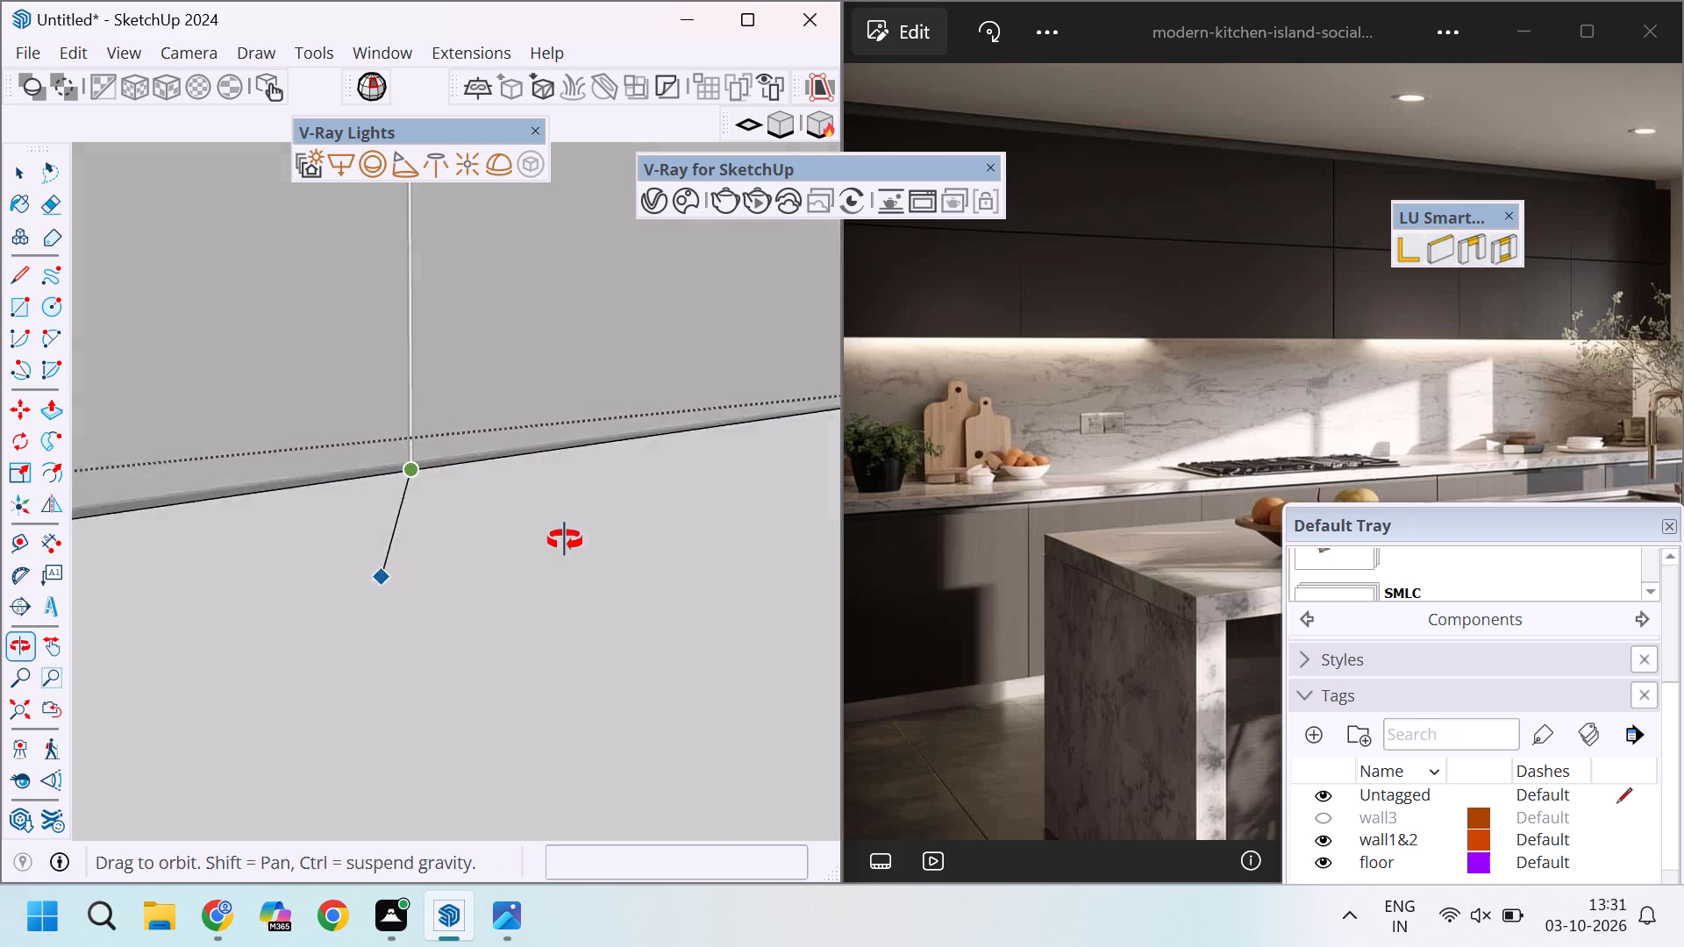
middle_drag(565, 540, 602, 524)
scroll(432, 530, down, 15)
scroll(422, 675, down, 5)
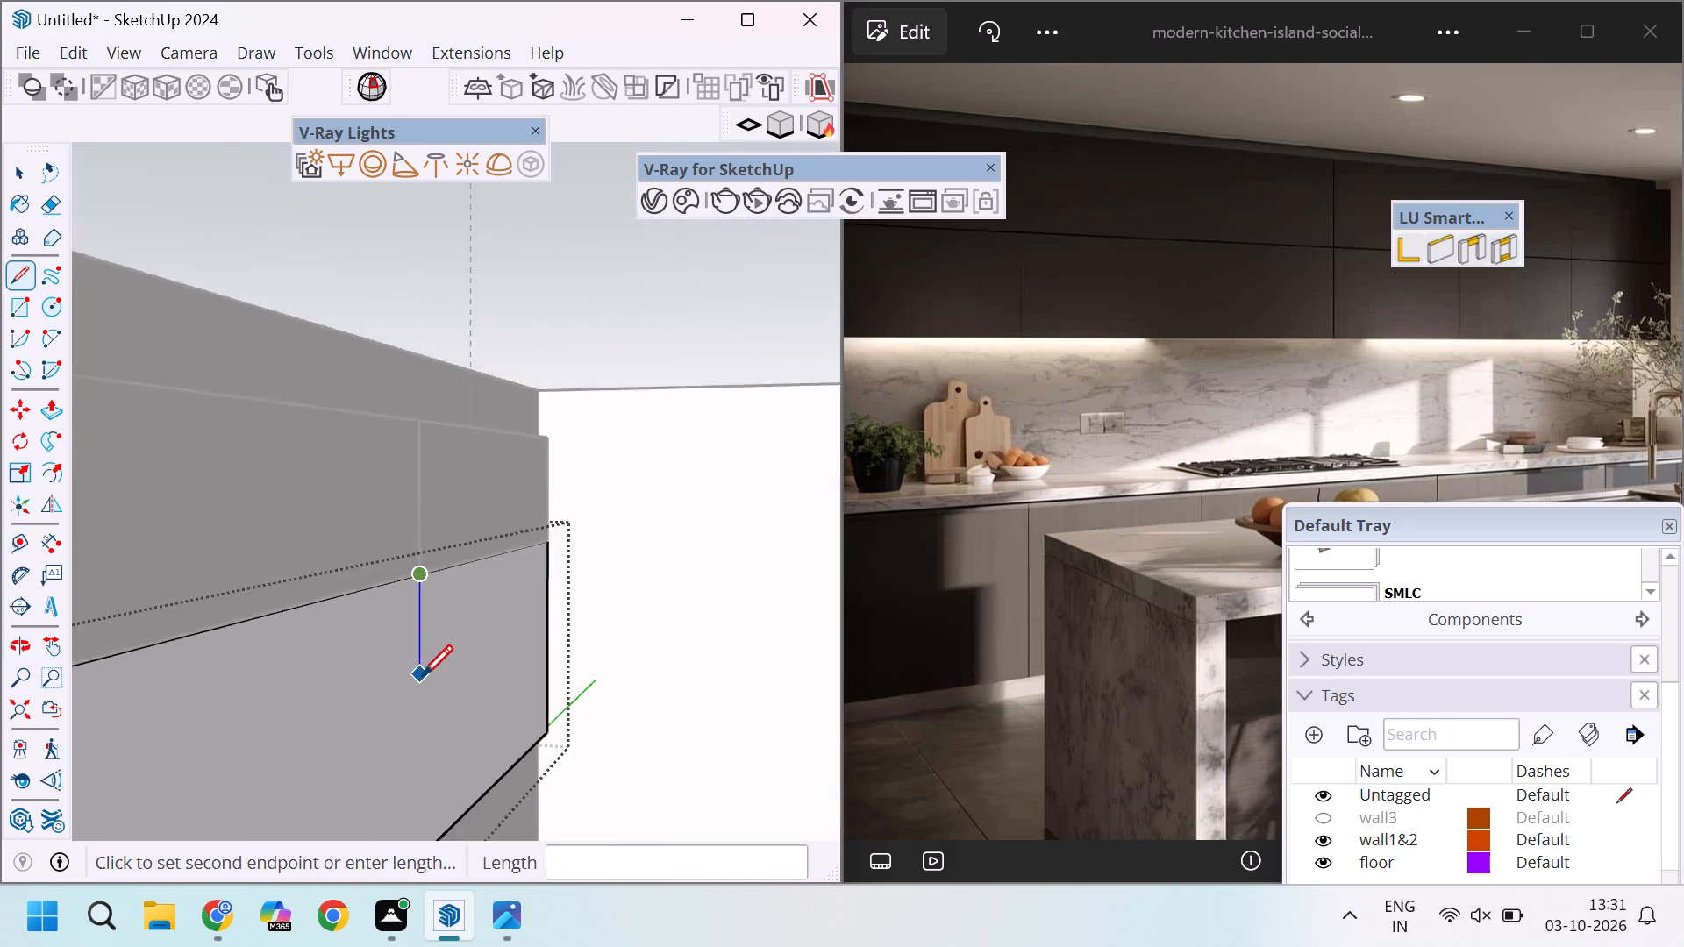
scroll(422, 675, down, 1)
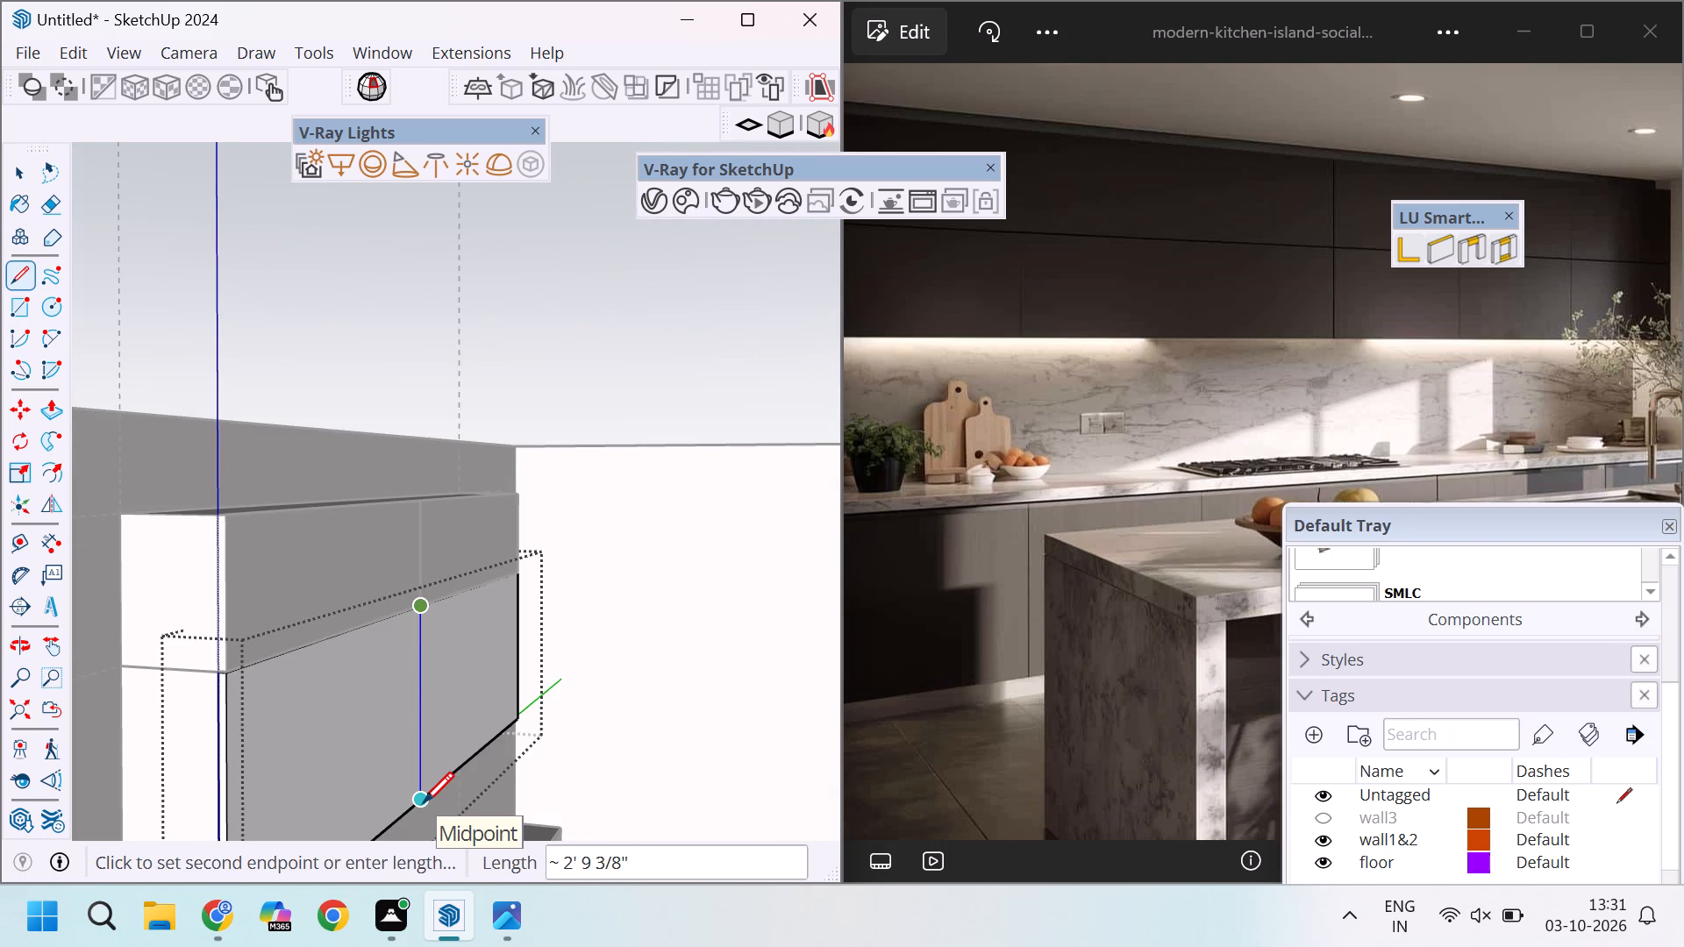
click(423, 802)
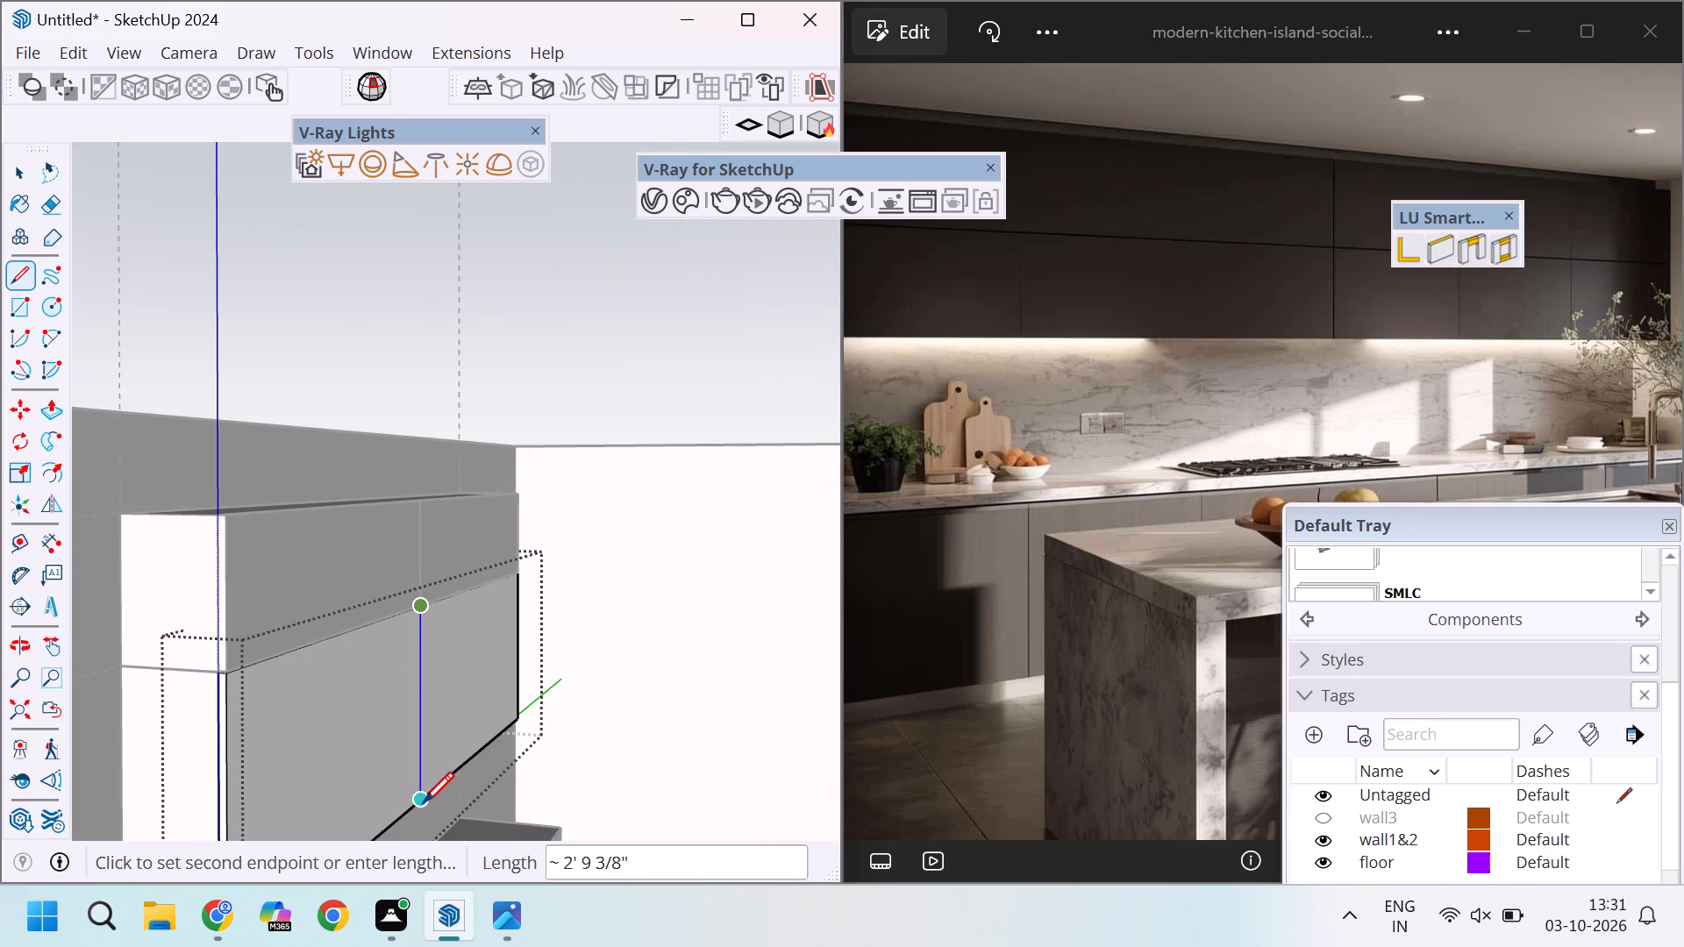
key(Escape)
Copy the vertical division line 3' along the lower wall cabinet's front toward its right end.
middle_drag(510, 634, 323, 634)
scroll(357, 679, up, 9)
key(space)
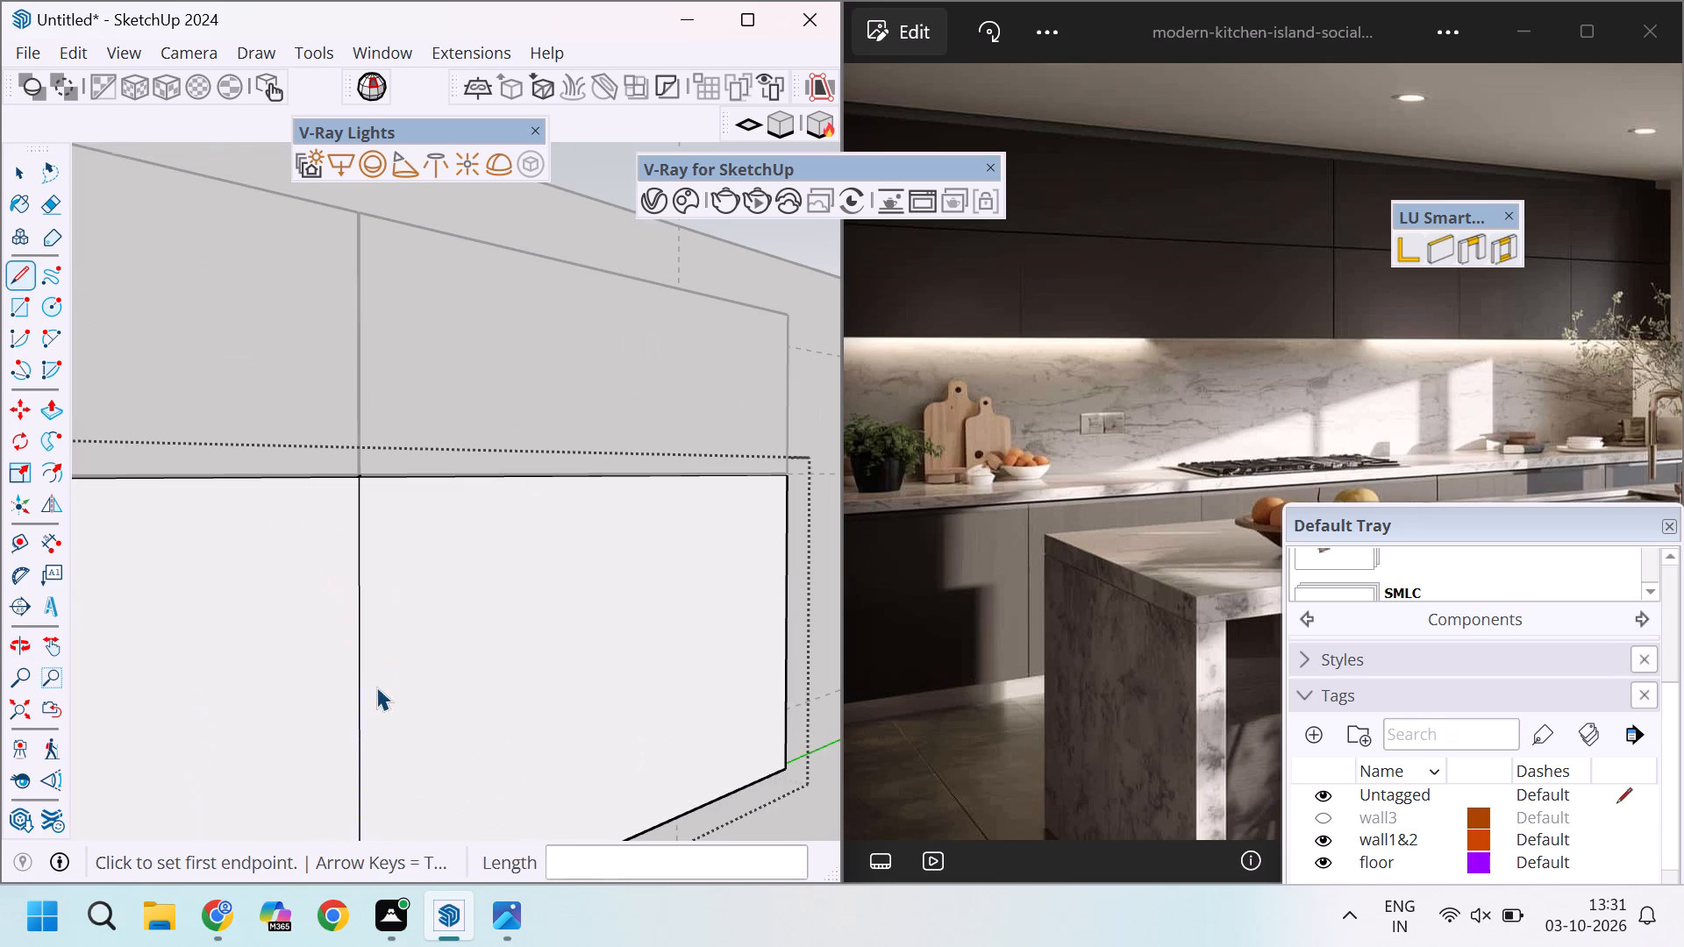
click(354, 668)
click(357, 667)
key(m)
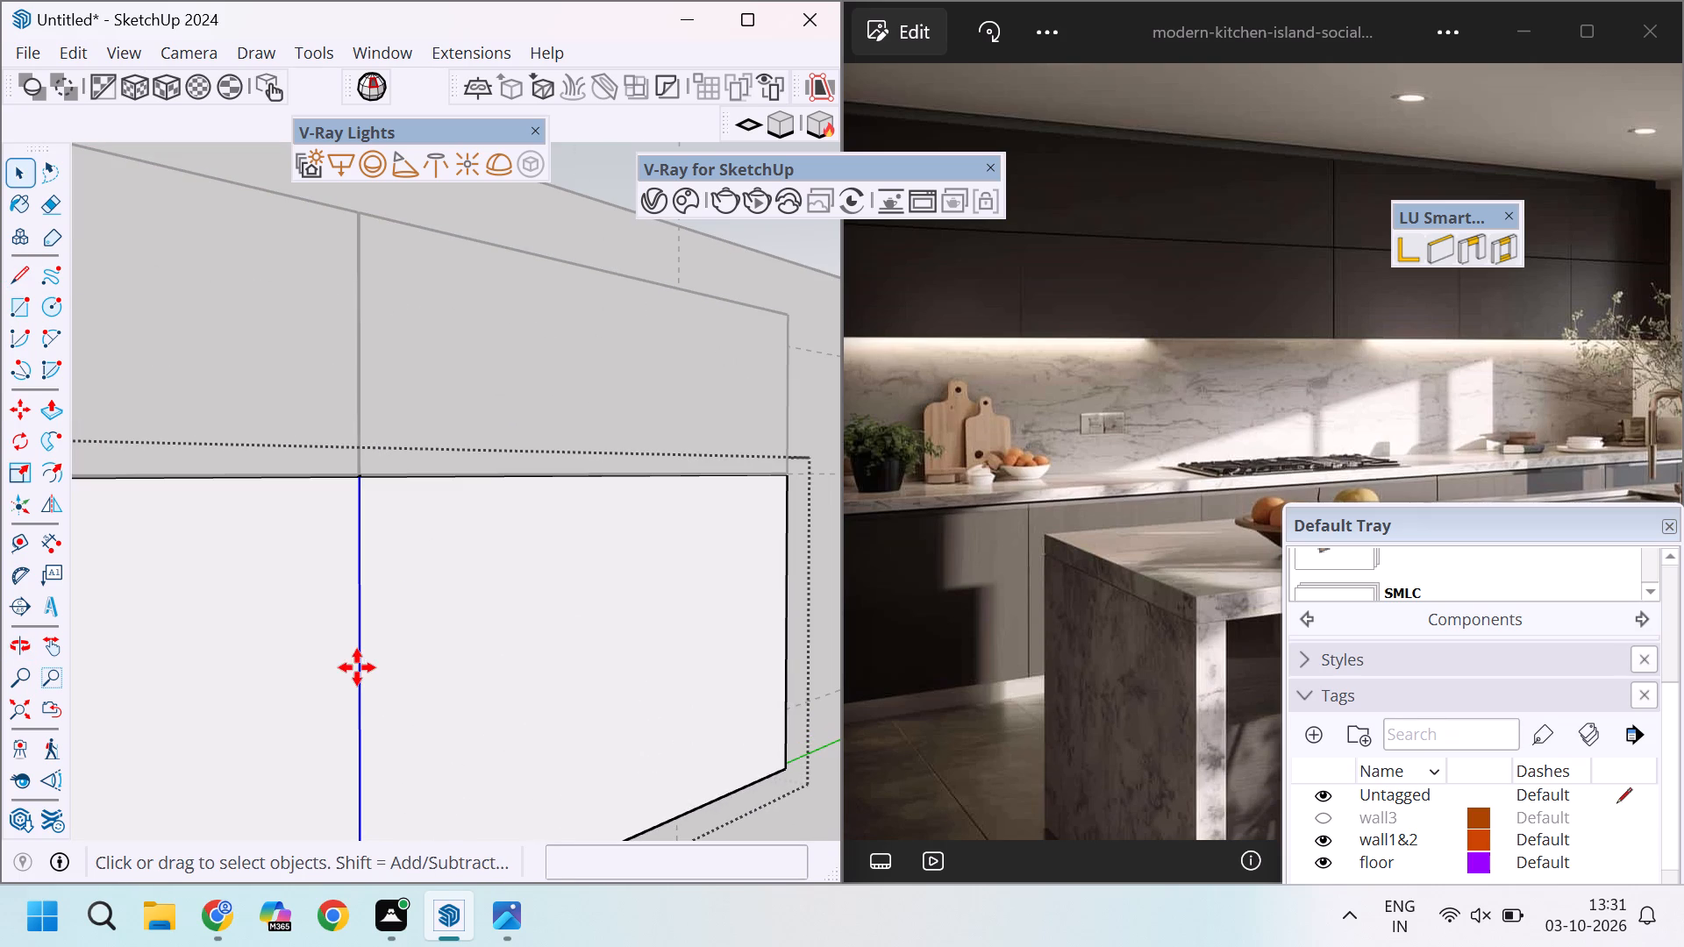
click(359, 714)
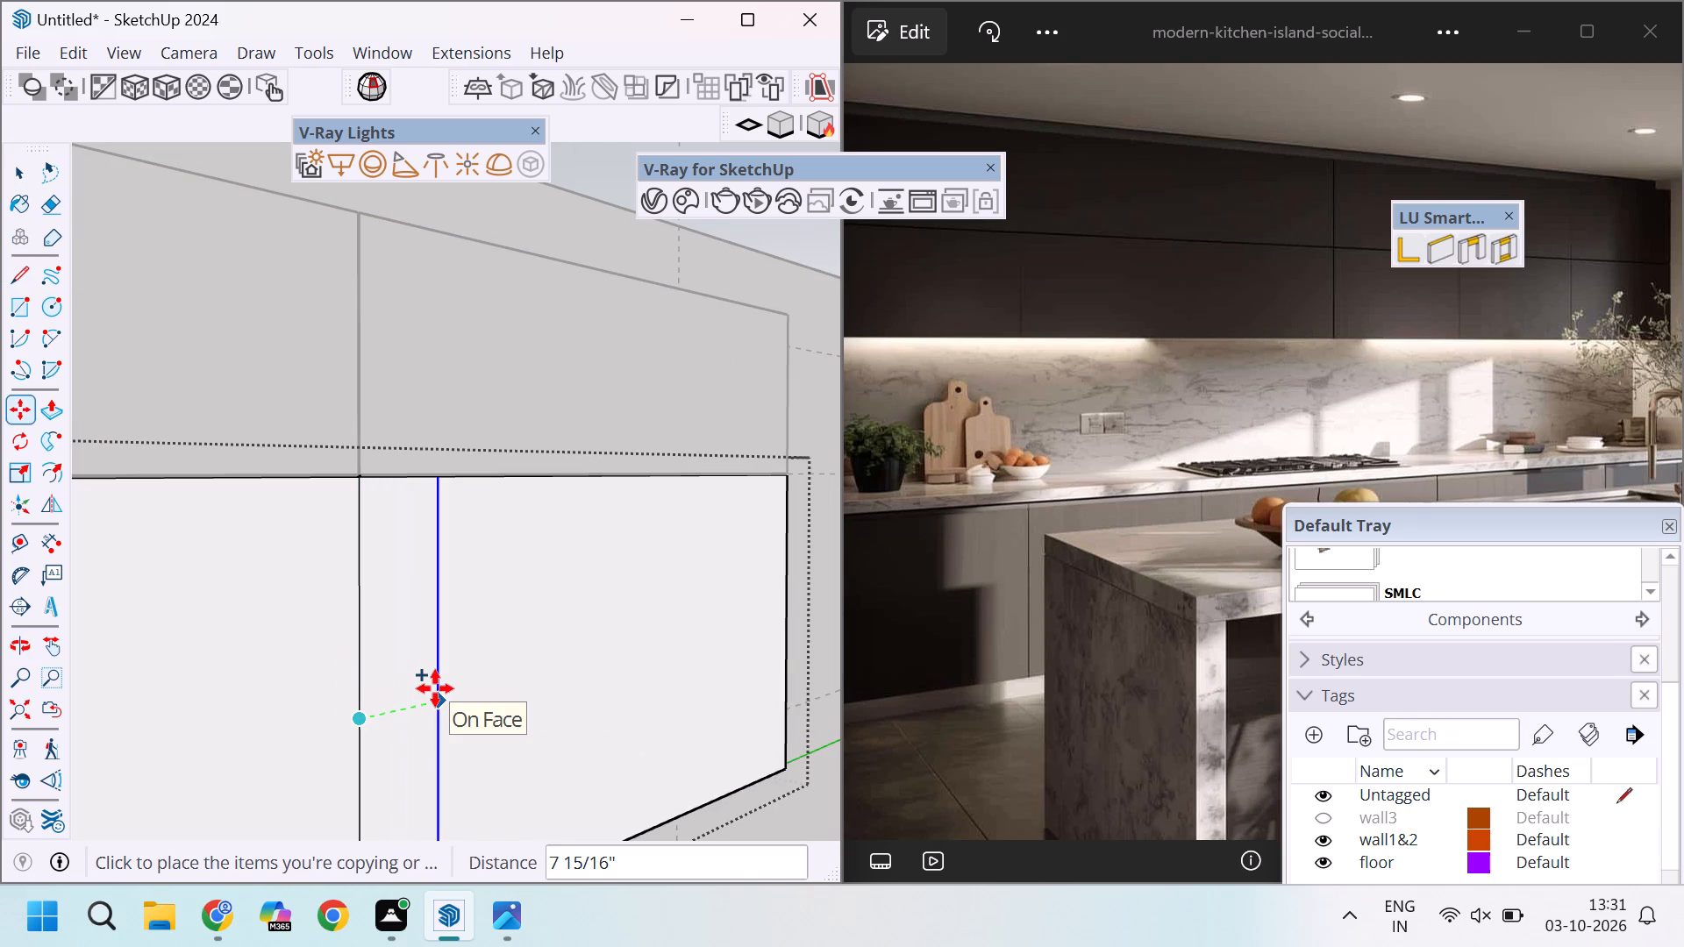
text(3')
key(Return)
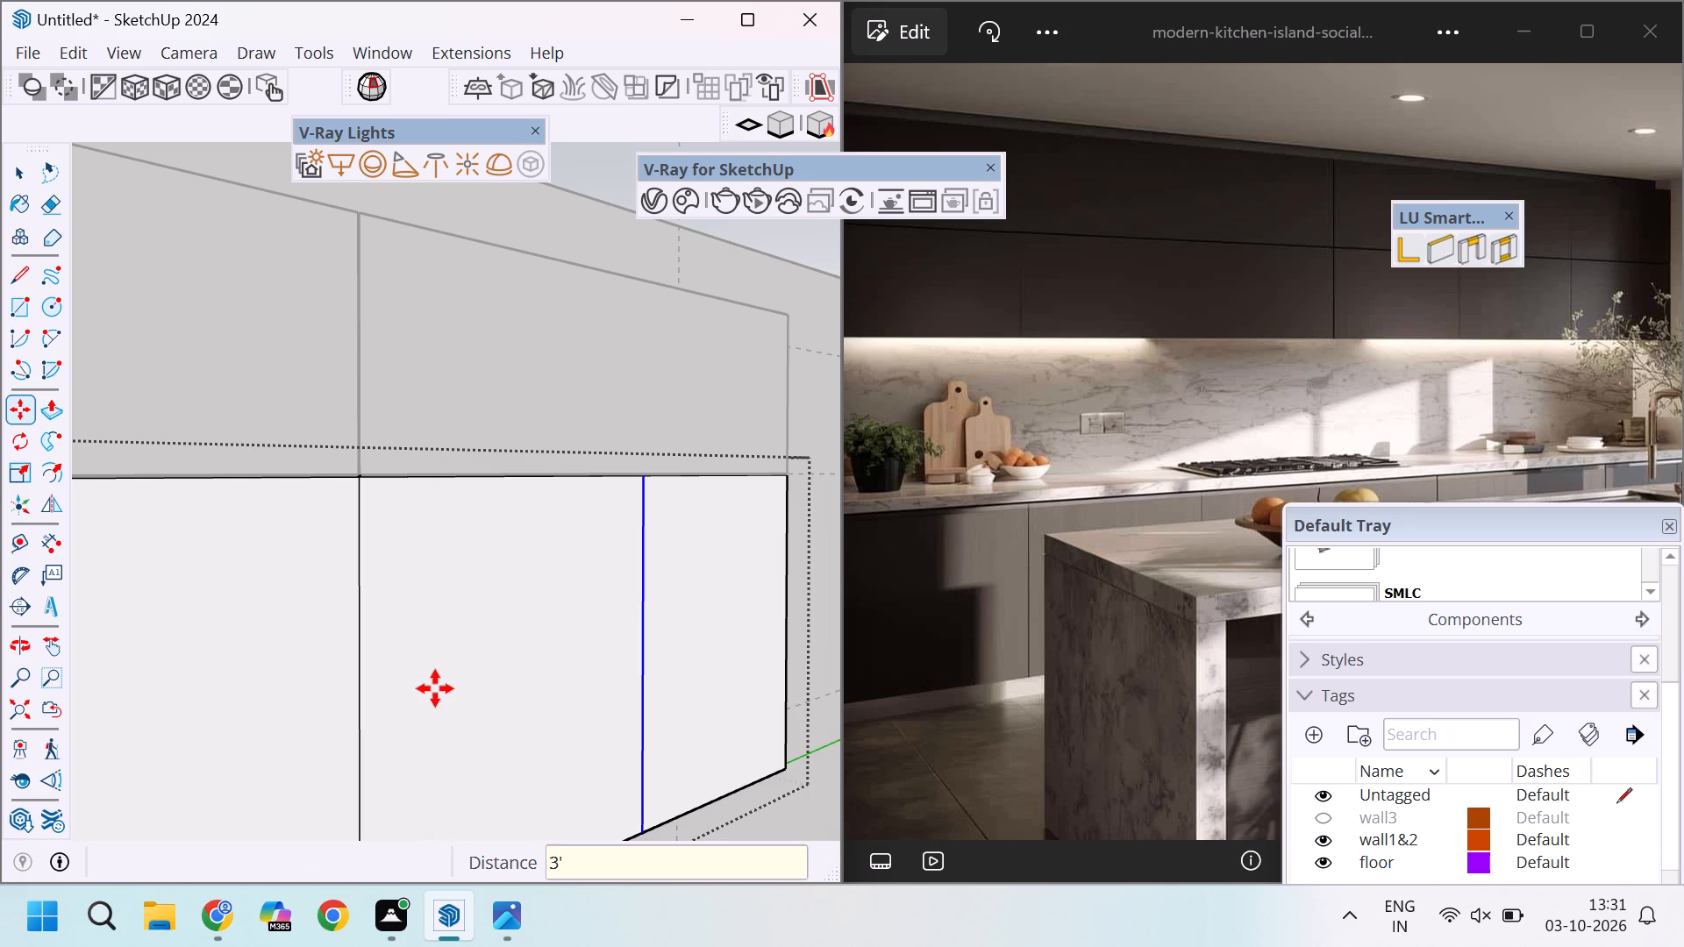
Compare the lower wall cabinet's two vertical lines with the base cabinets' door divisions below.
scroll(425, 681, down, 15)
middle_drag(505, 708, 263, 642)
scroll(422, 713, up, 4)
scroll(404, 712, down, 4)
scroll(405, 746, up, 4)
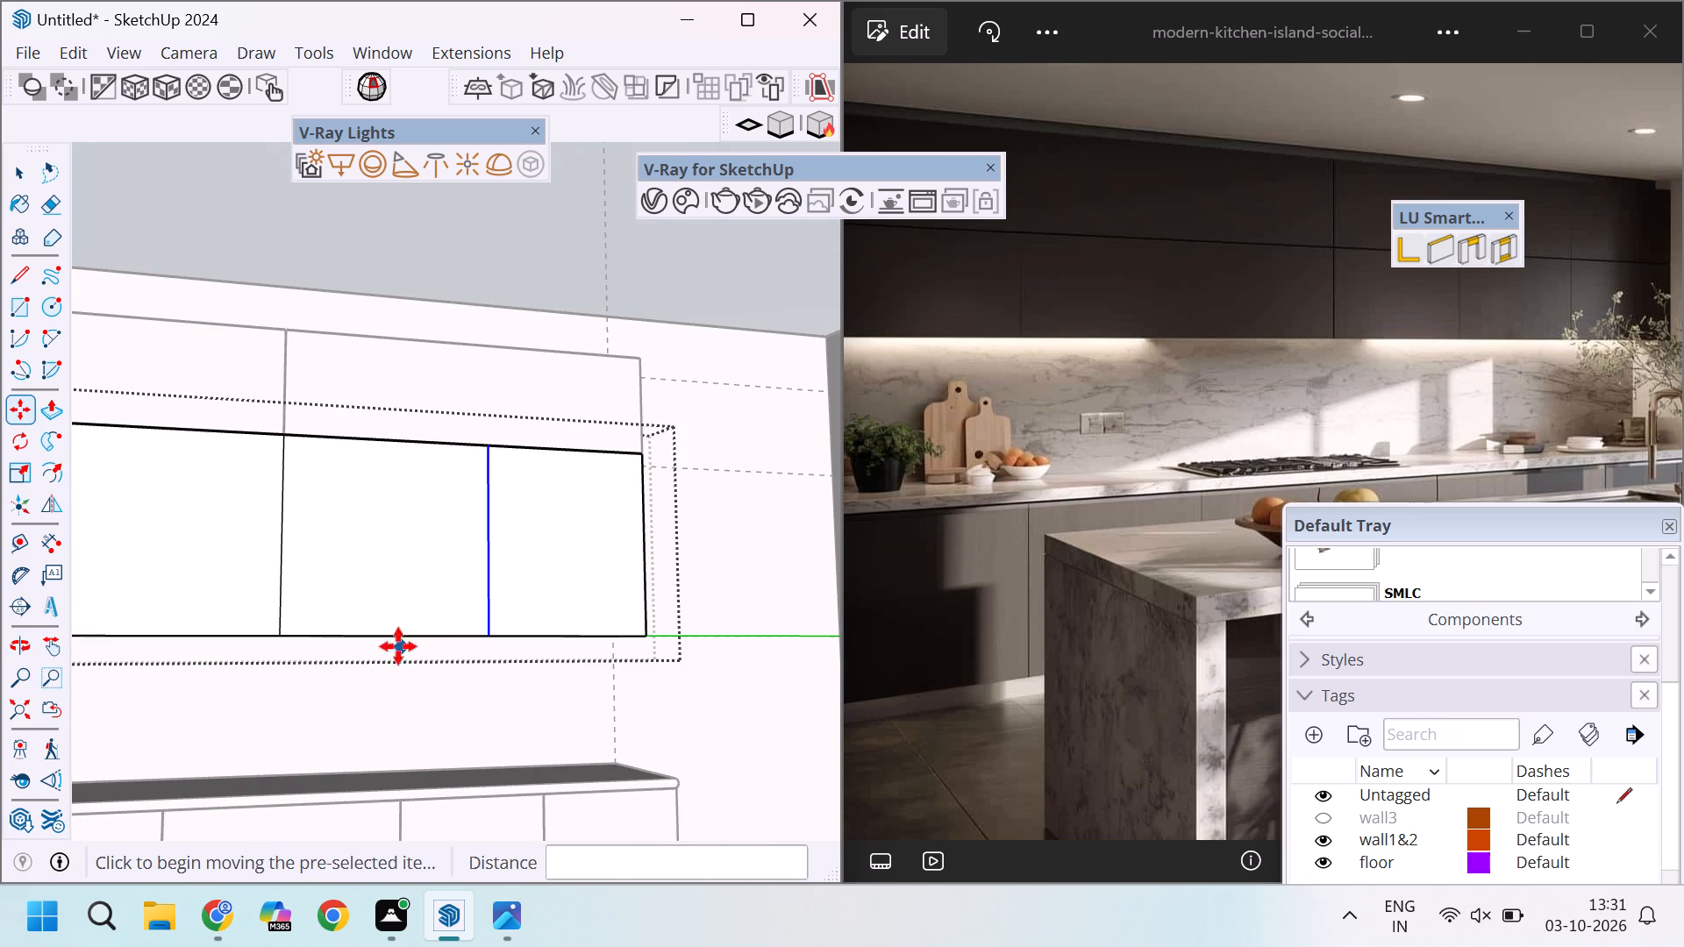
scroll(376, 638, down, 3)
scroll(403, 687, up, 7)
scroll(380, 688, down, 7)
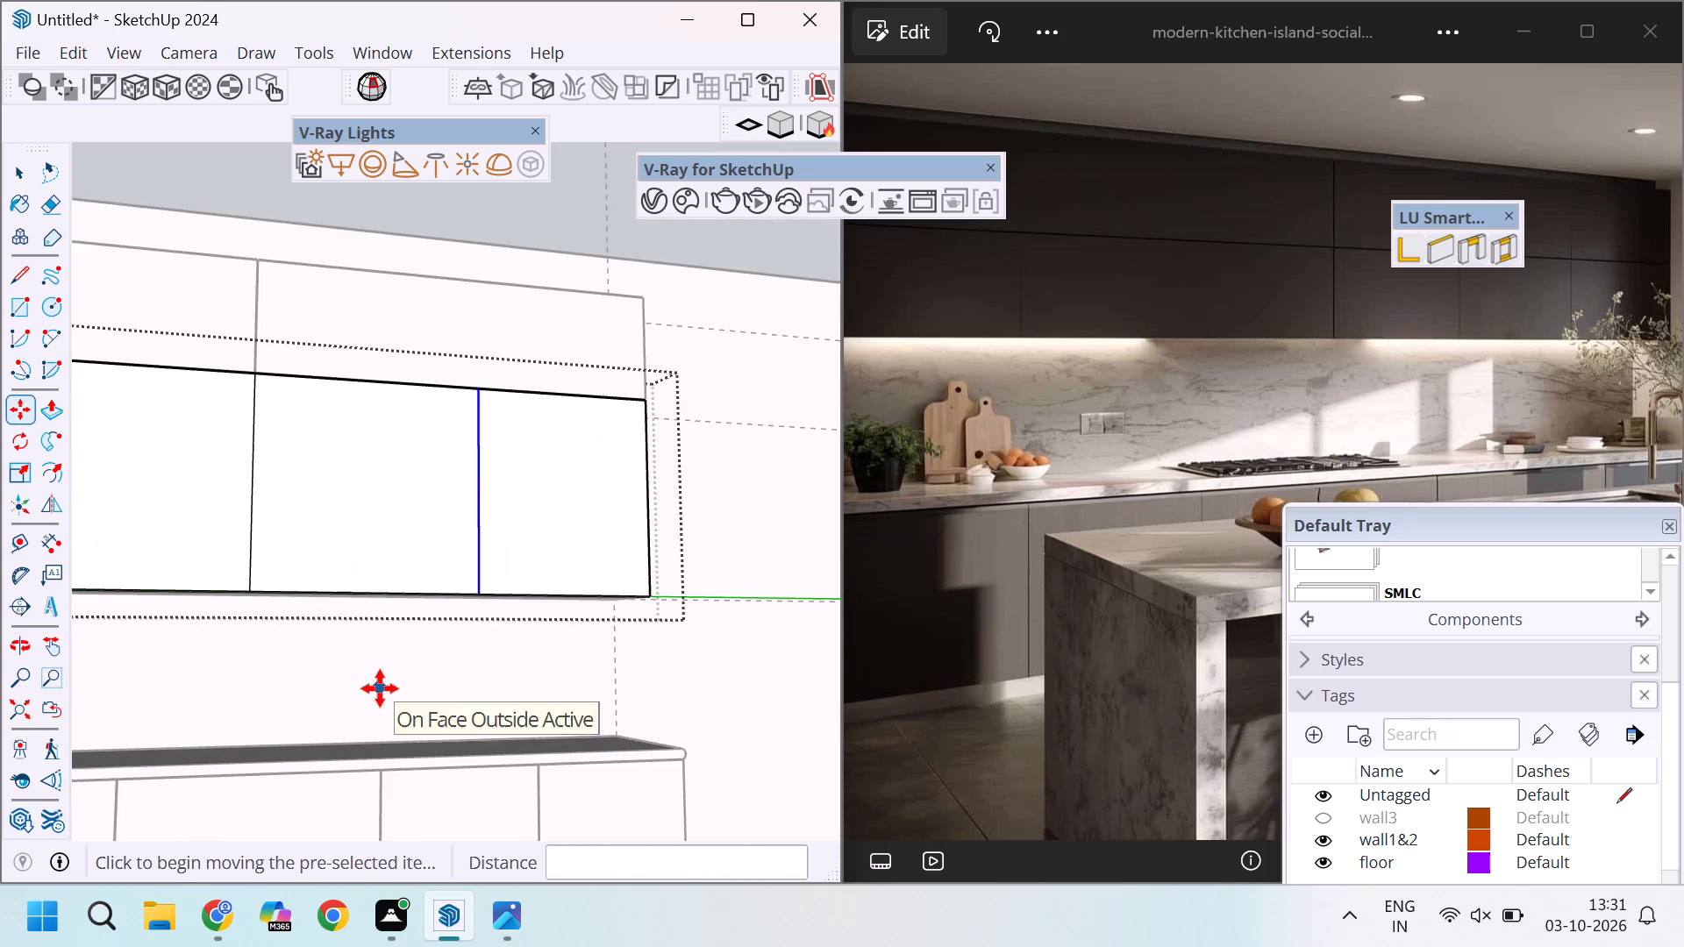
scroll(380, 688, down, 1)
scroll(360, 749, up, 20)
scroll(360, 749, up, 7)
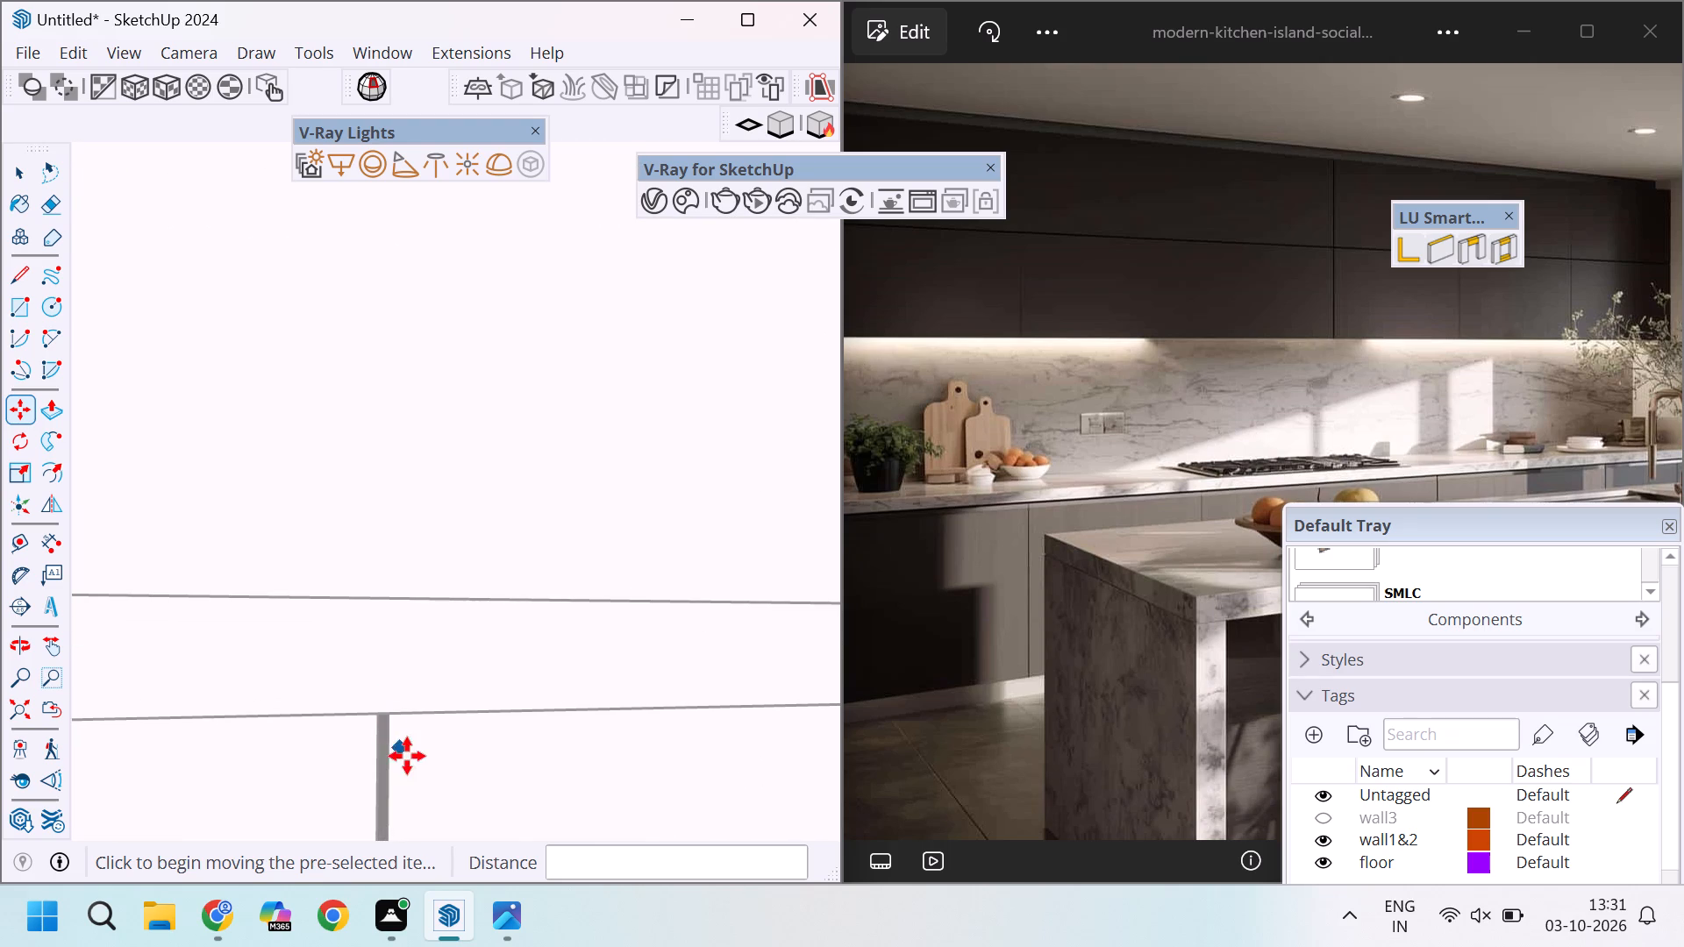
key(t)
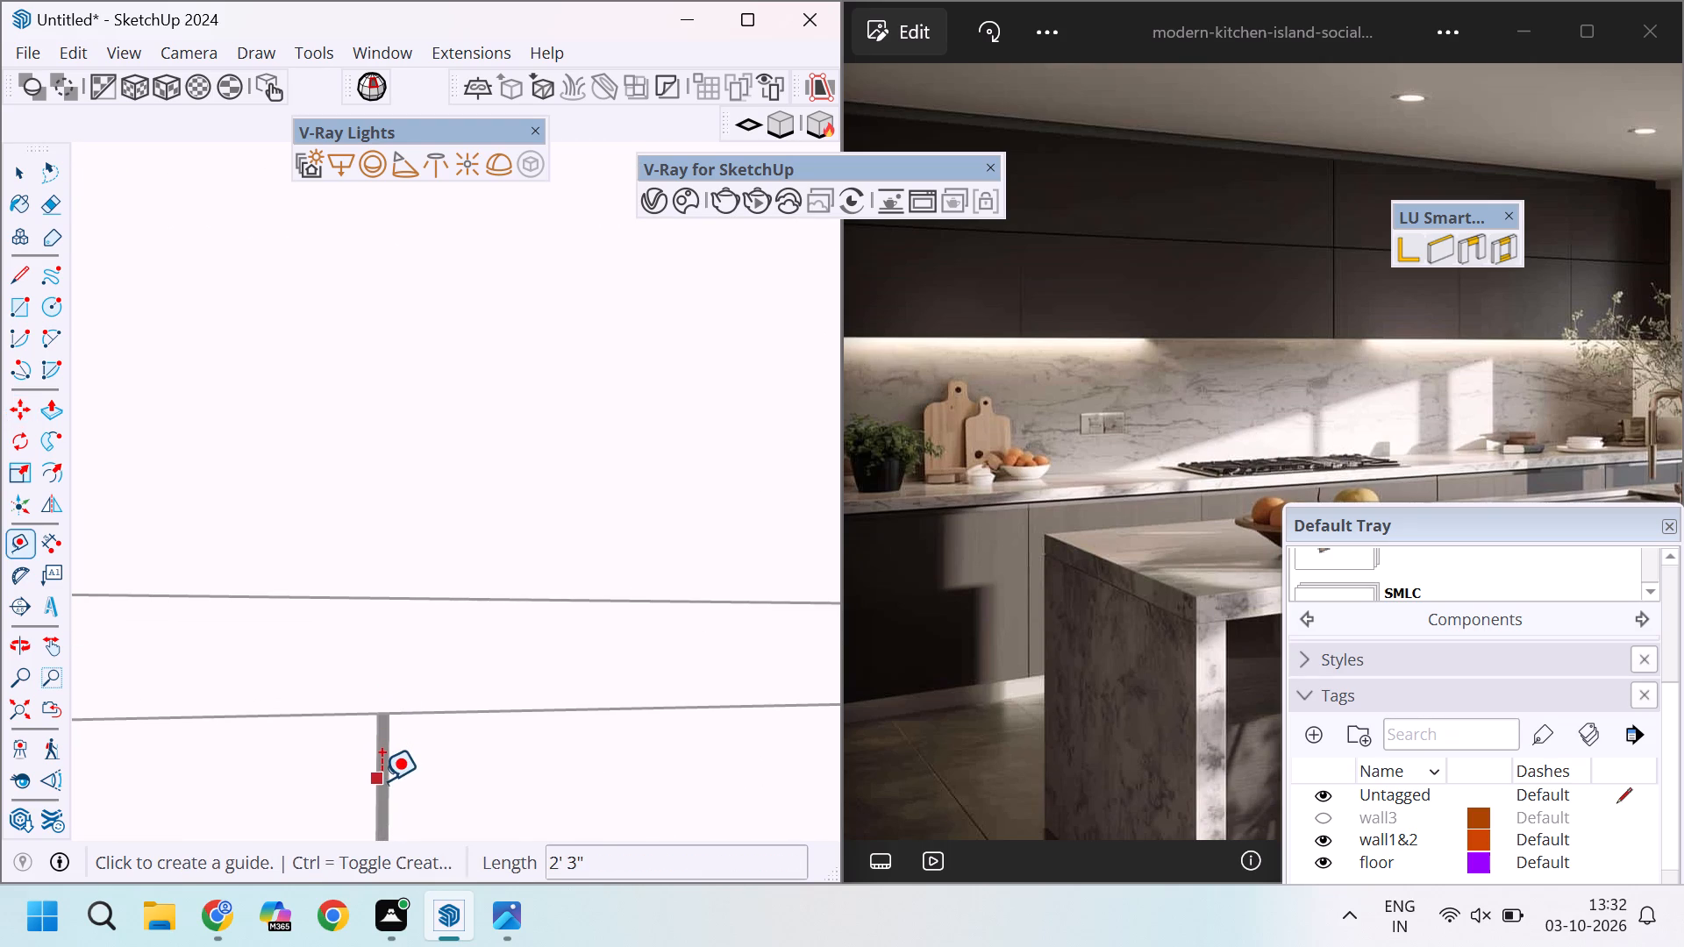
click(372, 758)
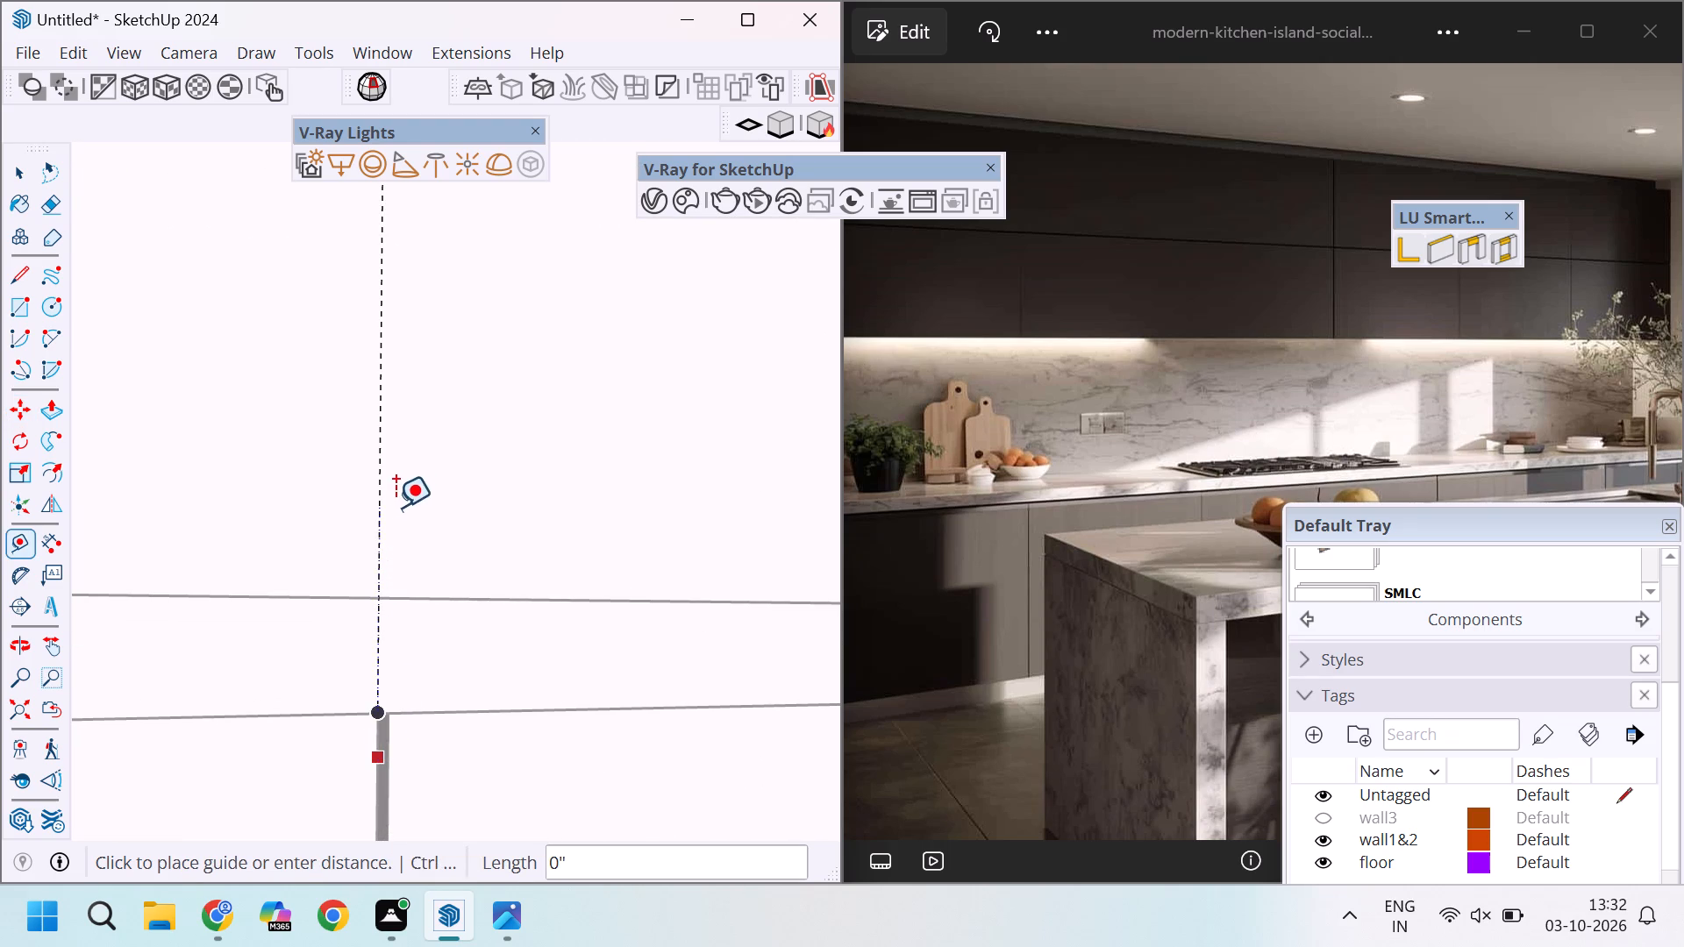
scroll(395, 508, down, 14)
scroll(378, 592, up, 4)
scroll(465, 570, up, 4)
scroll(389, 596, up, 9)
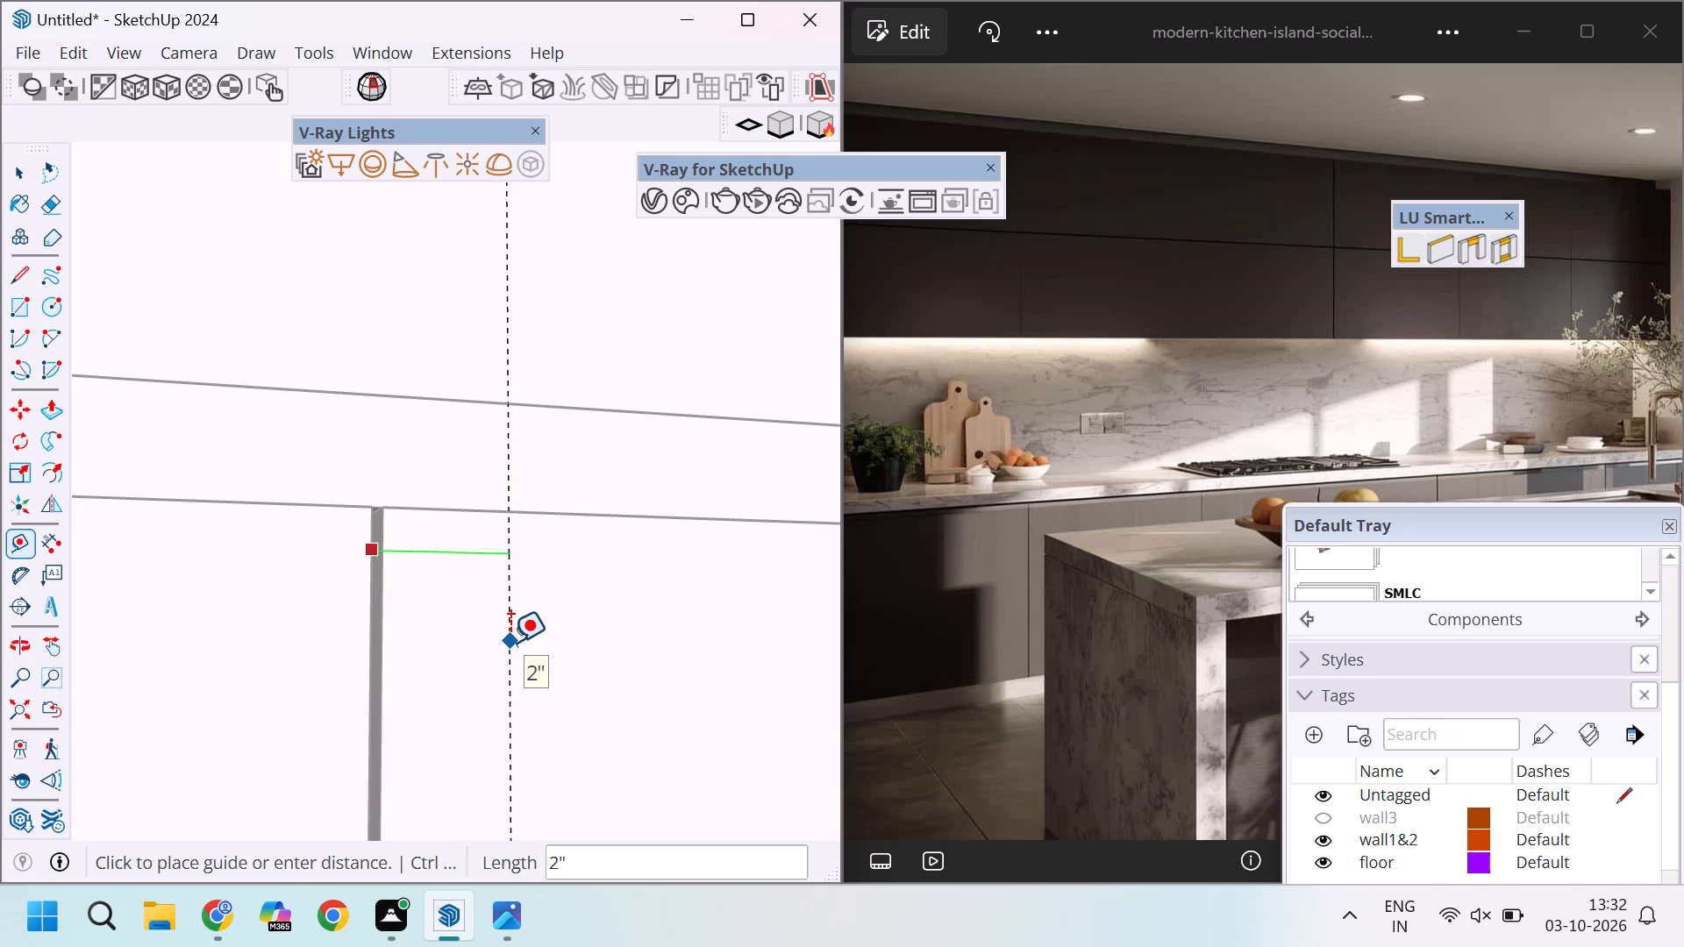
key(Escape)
Place a vertical guide along the left edge of the base cabinets' third door groove.
scroll(393, 607, up, 3)
scroll(366, 520, up, 4)
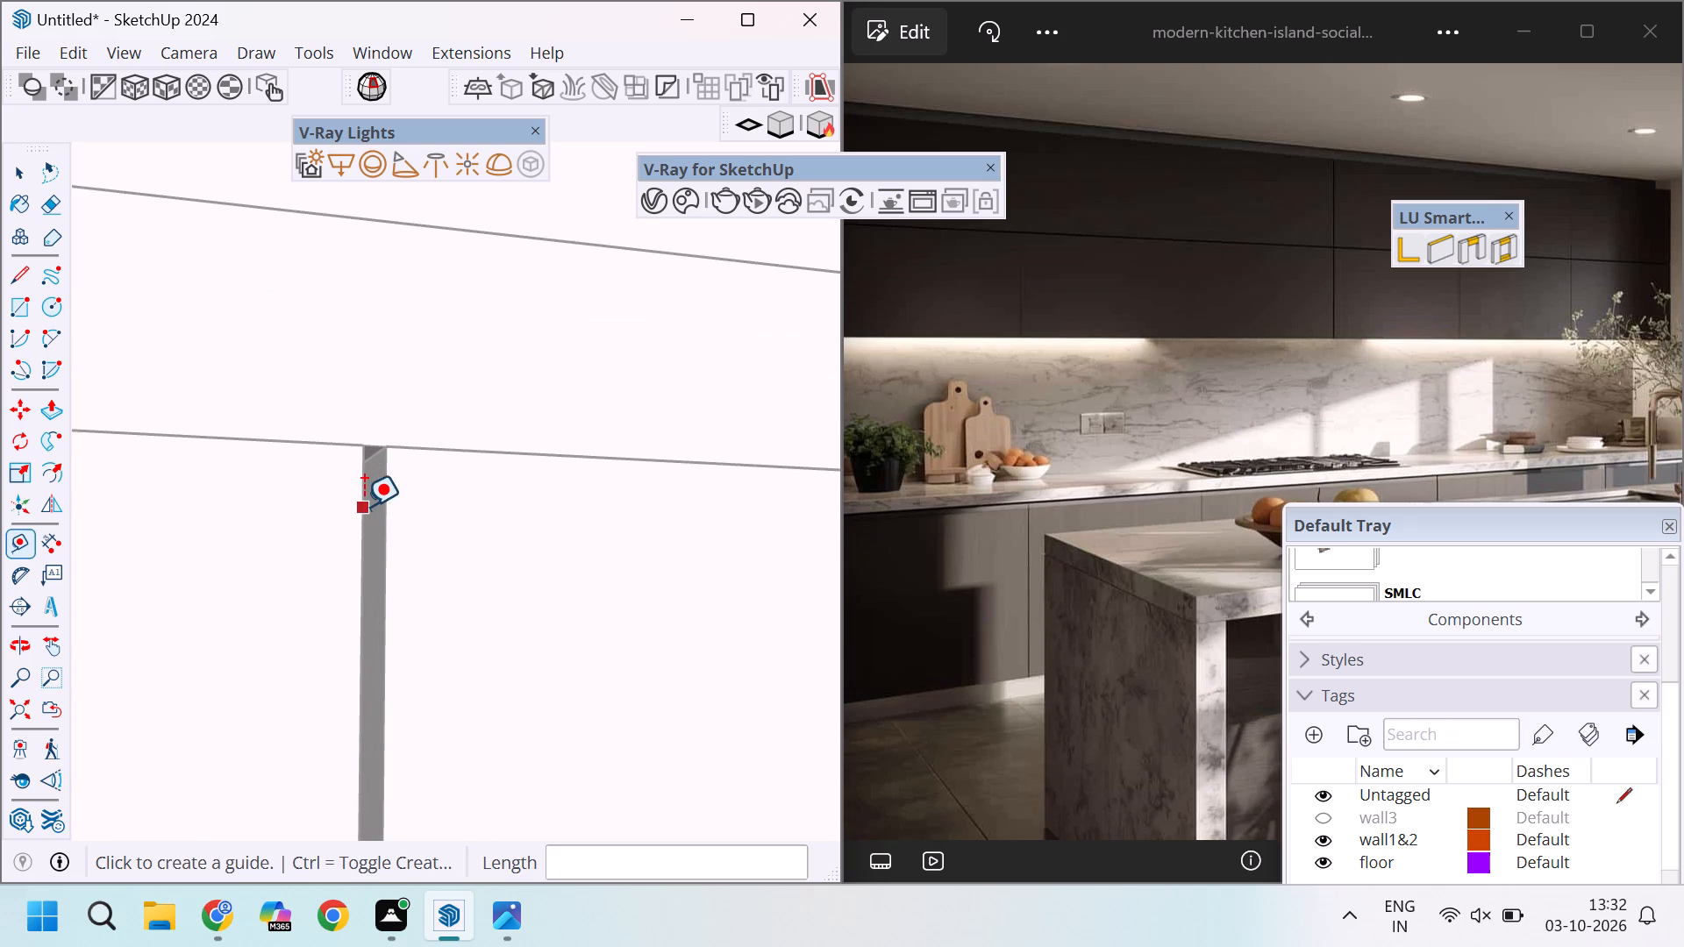
click(390, 503)
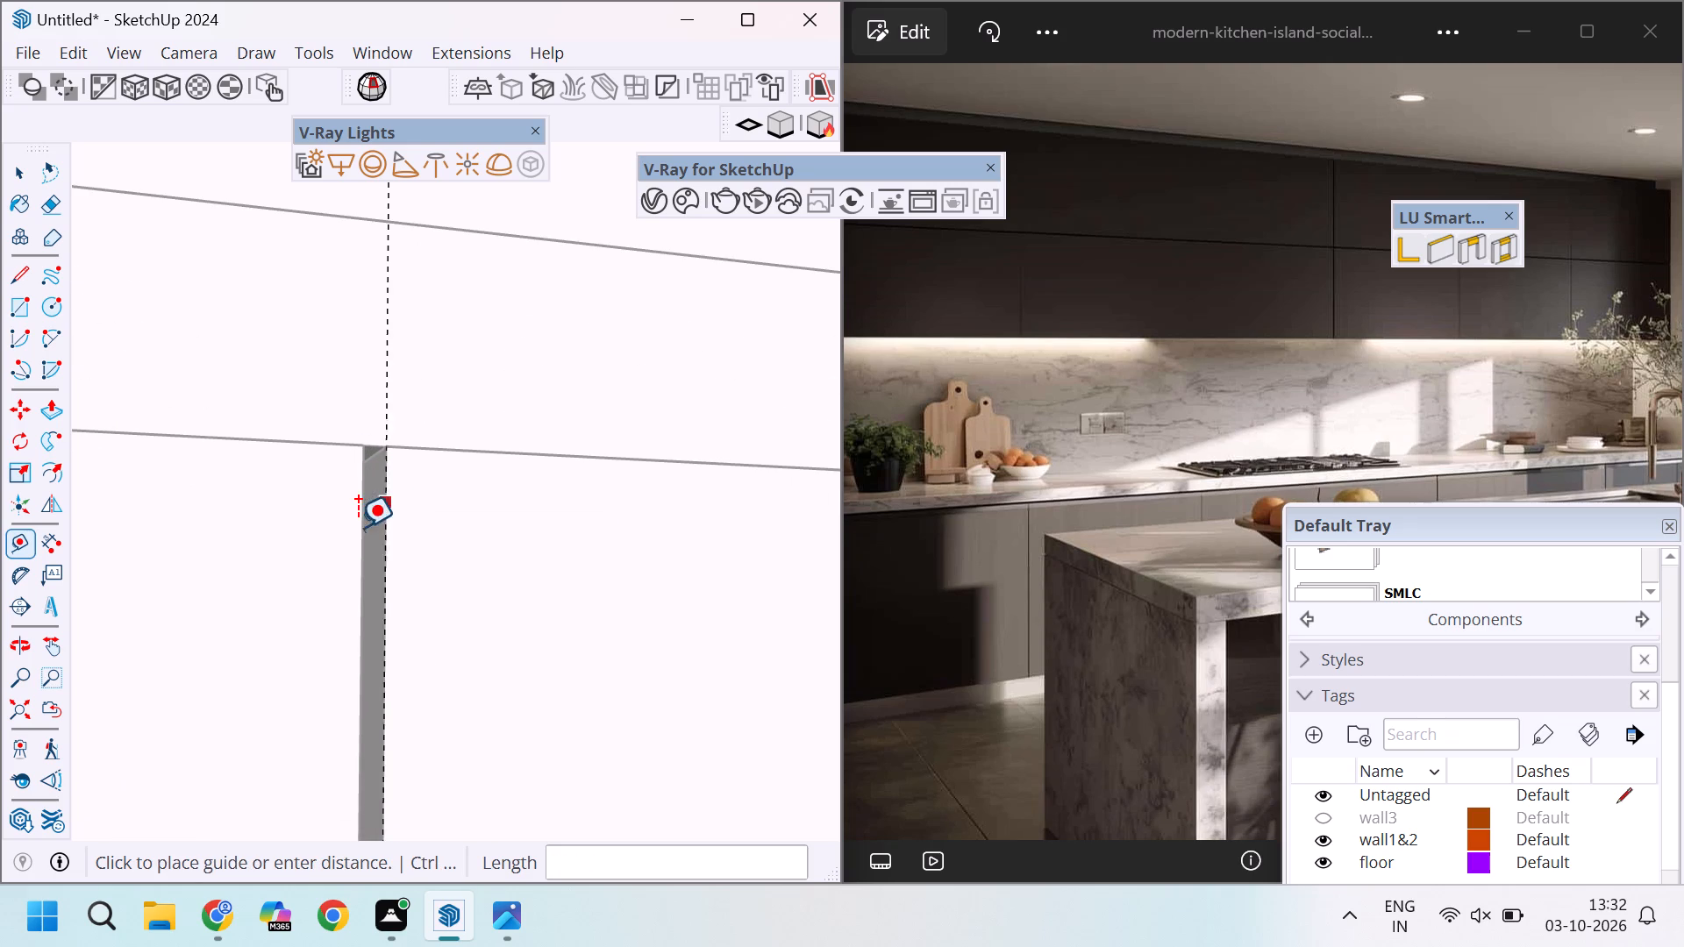
click(362, 445)
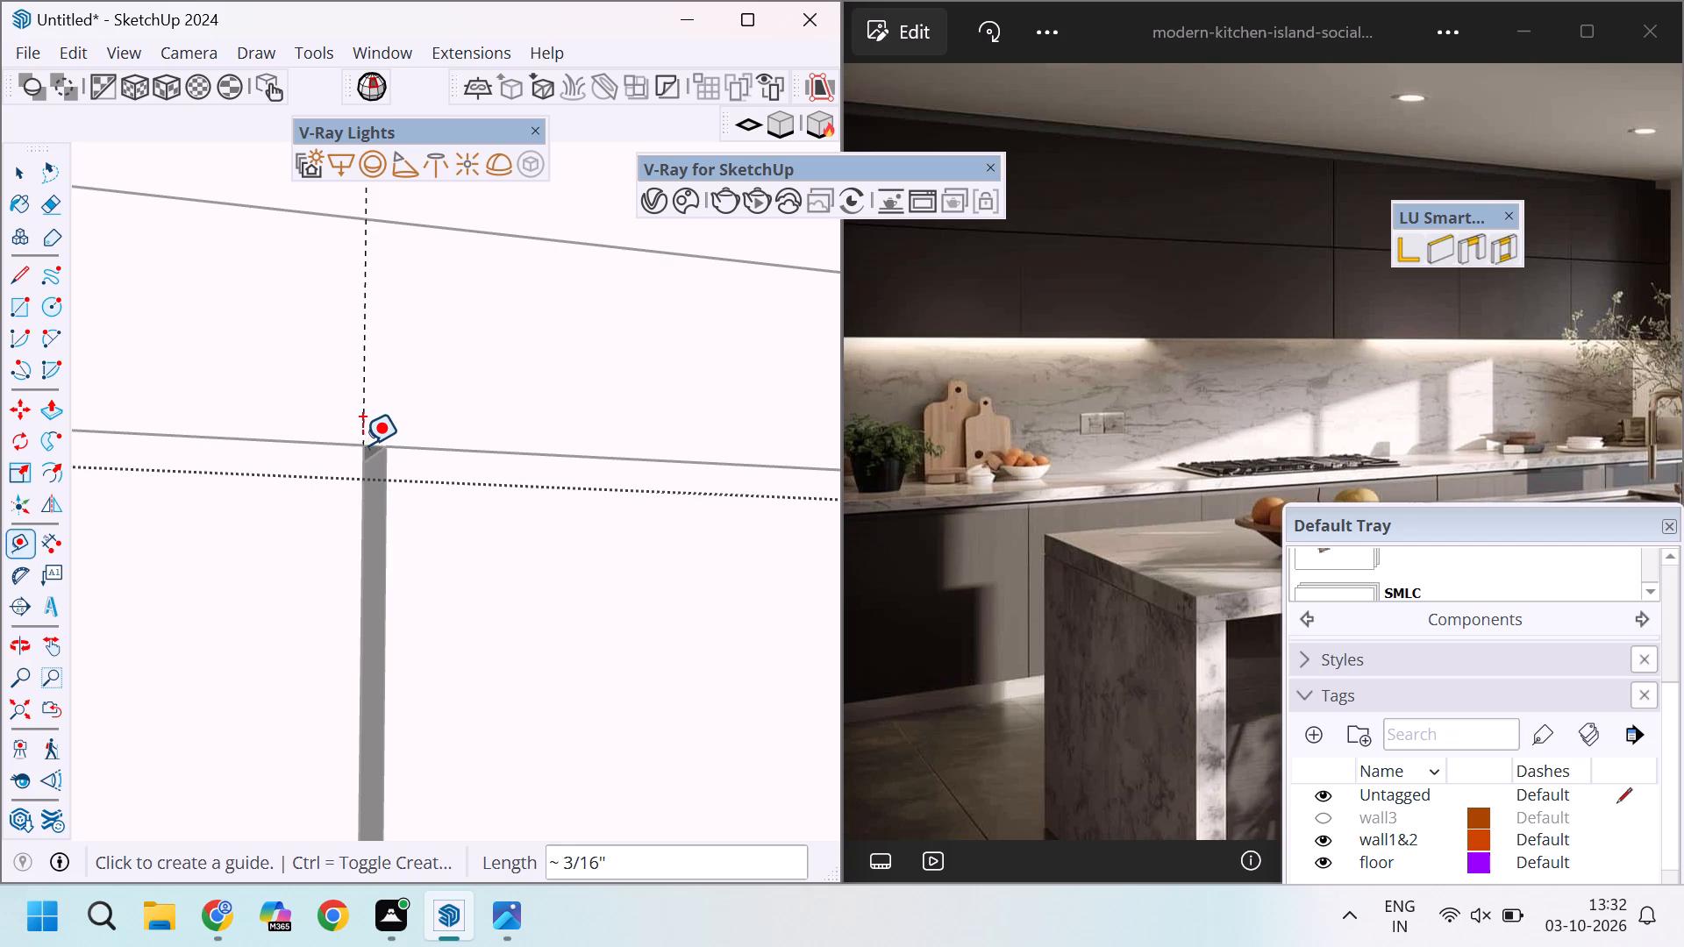
Place a vertical guide along the right edge of the base cabinets' second door groove.
scroll(363, 545, down, 20)
scroll(363, 545, down, 18)
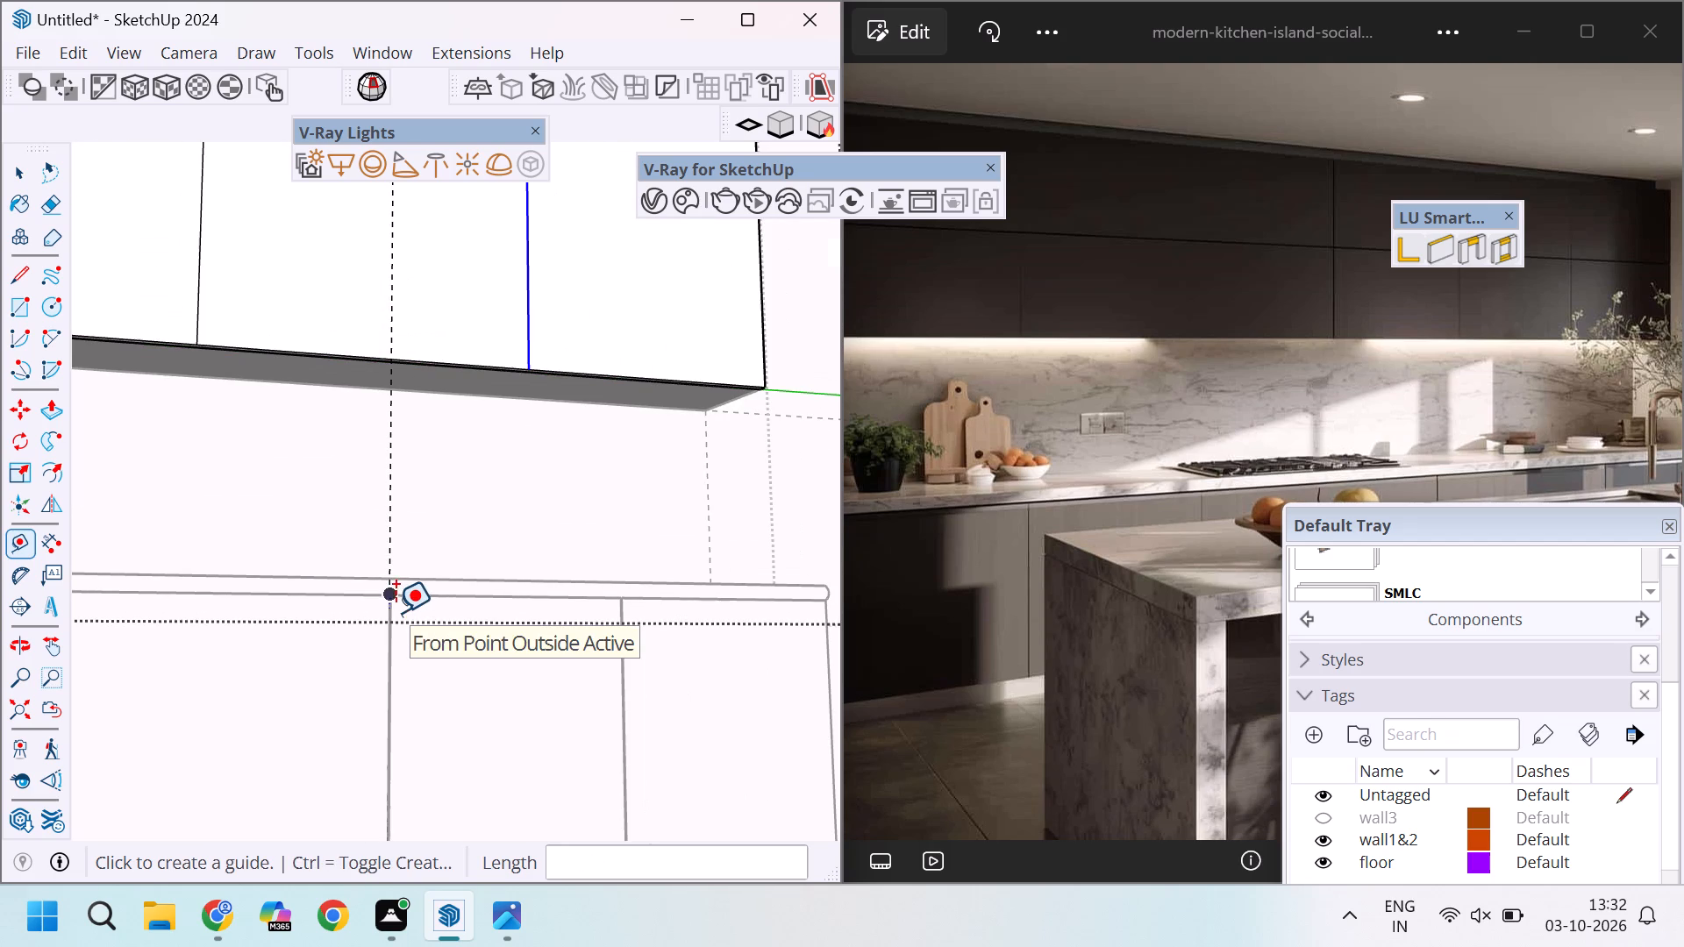
scroll(543, 602, down, 10)
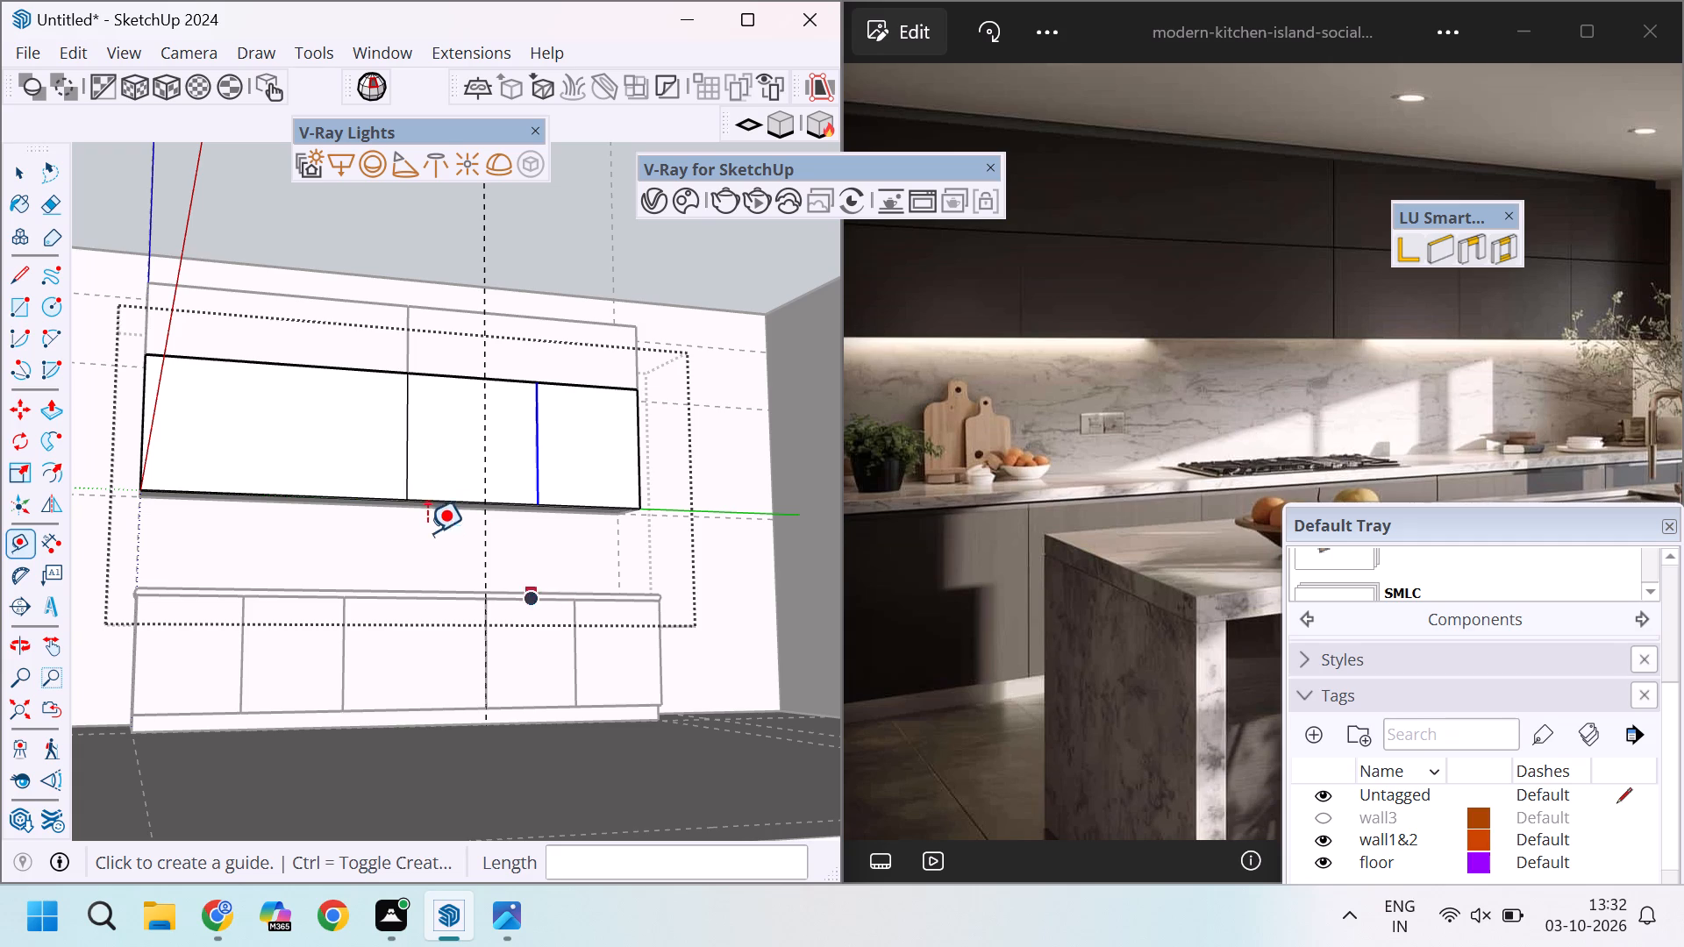
scroll(438, 529, up, 5)
scroll(11, 658, up, 5)
scroll(310, 680, up, 20)
scroll(310, 680, up, 4)
scroll(226, 673, up, 6)
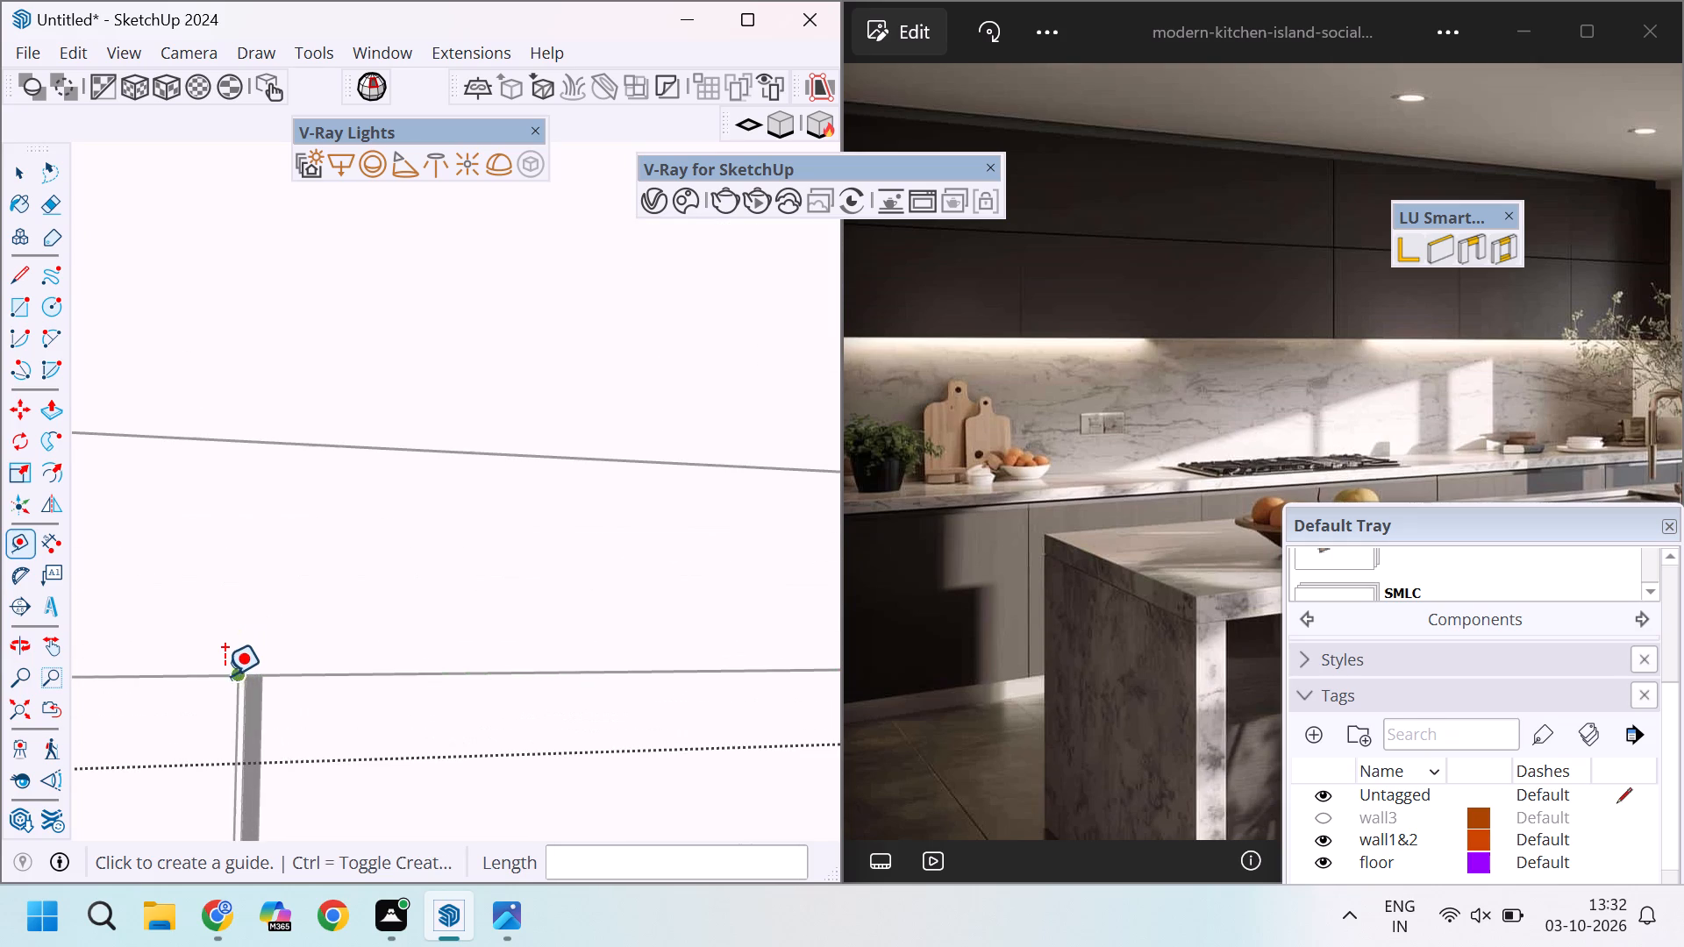
scroll(238, 683, up, 3)
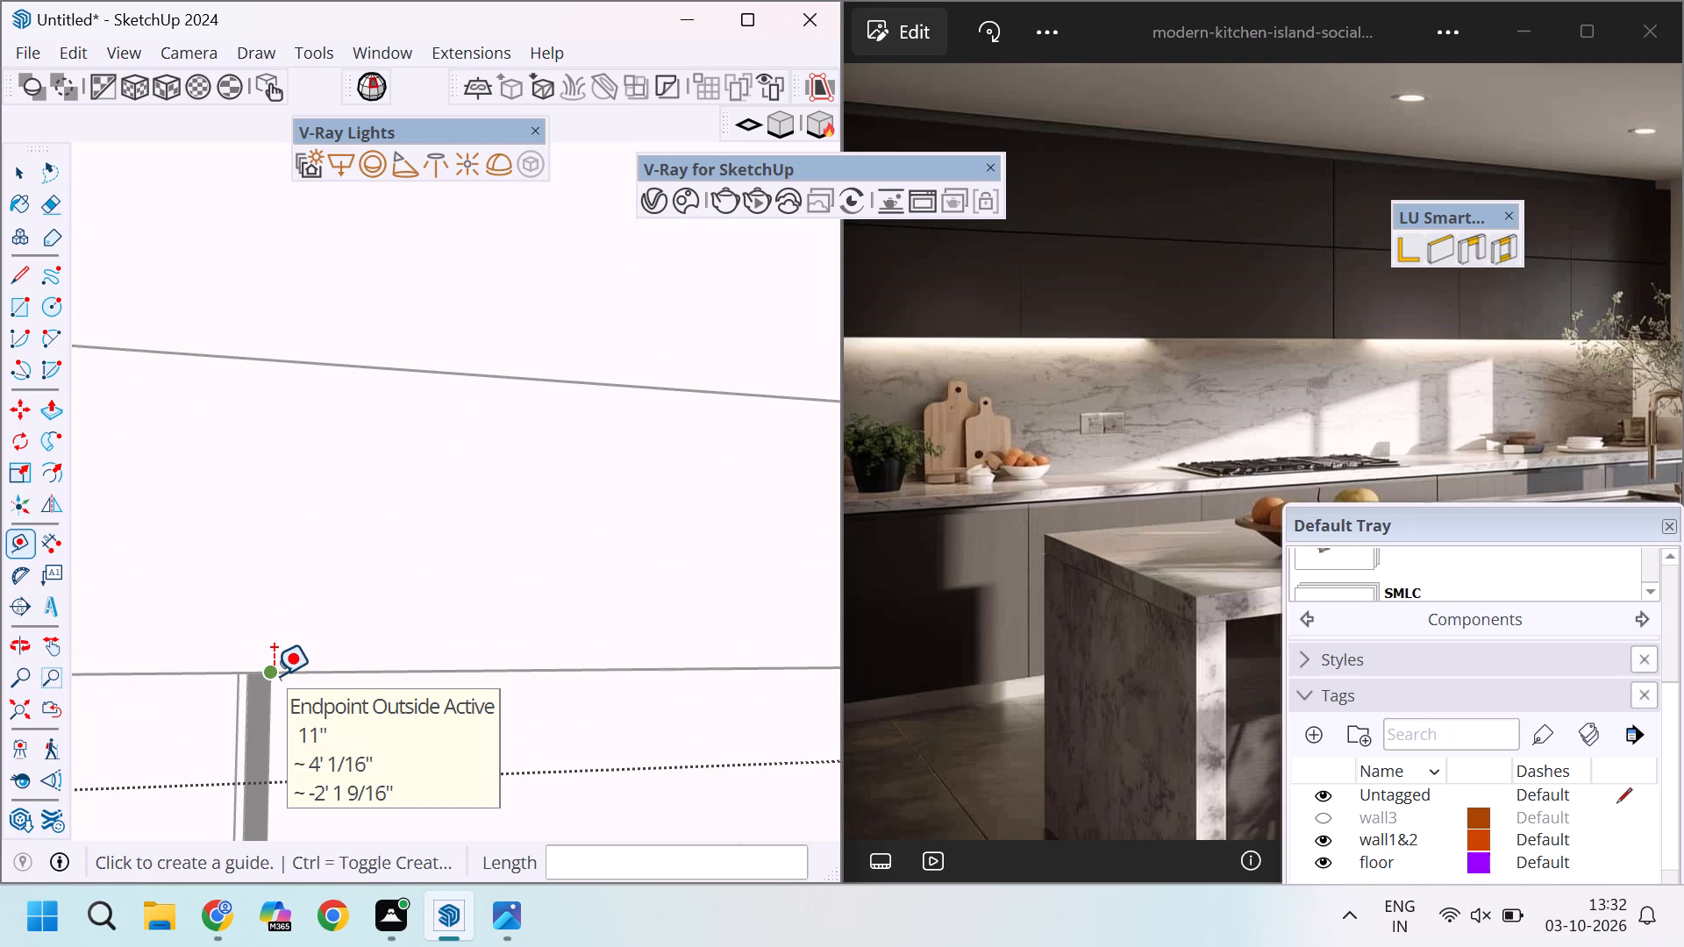
click(274, 675)
key(Escape)
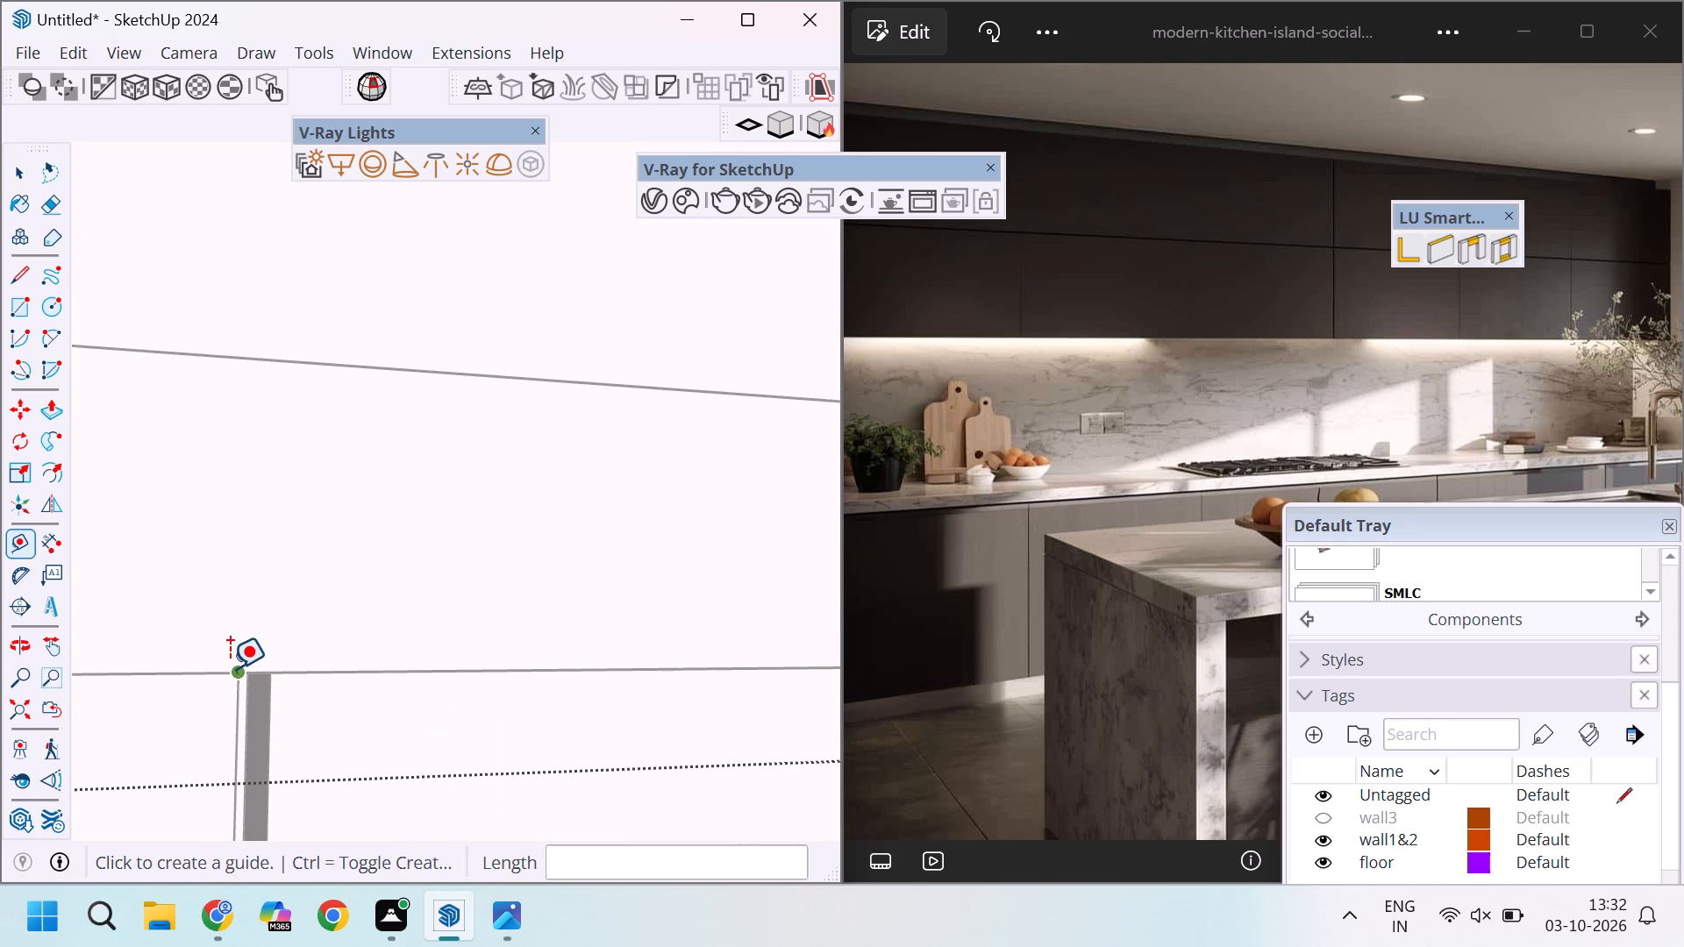
click(230, 668)
key(Escape)
click(235, 739)
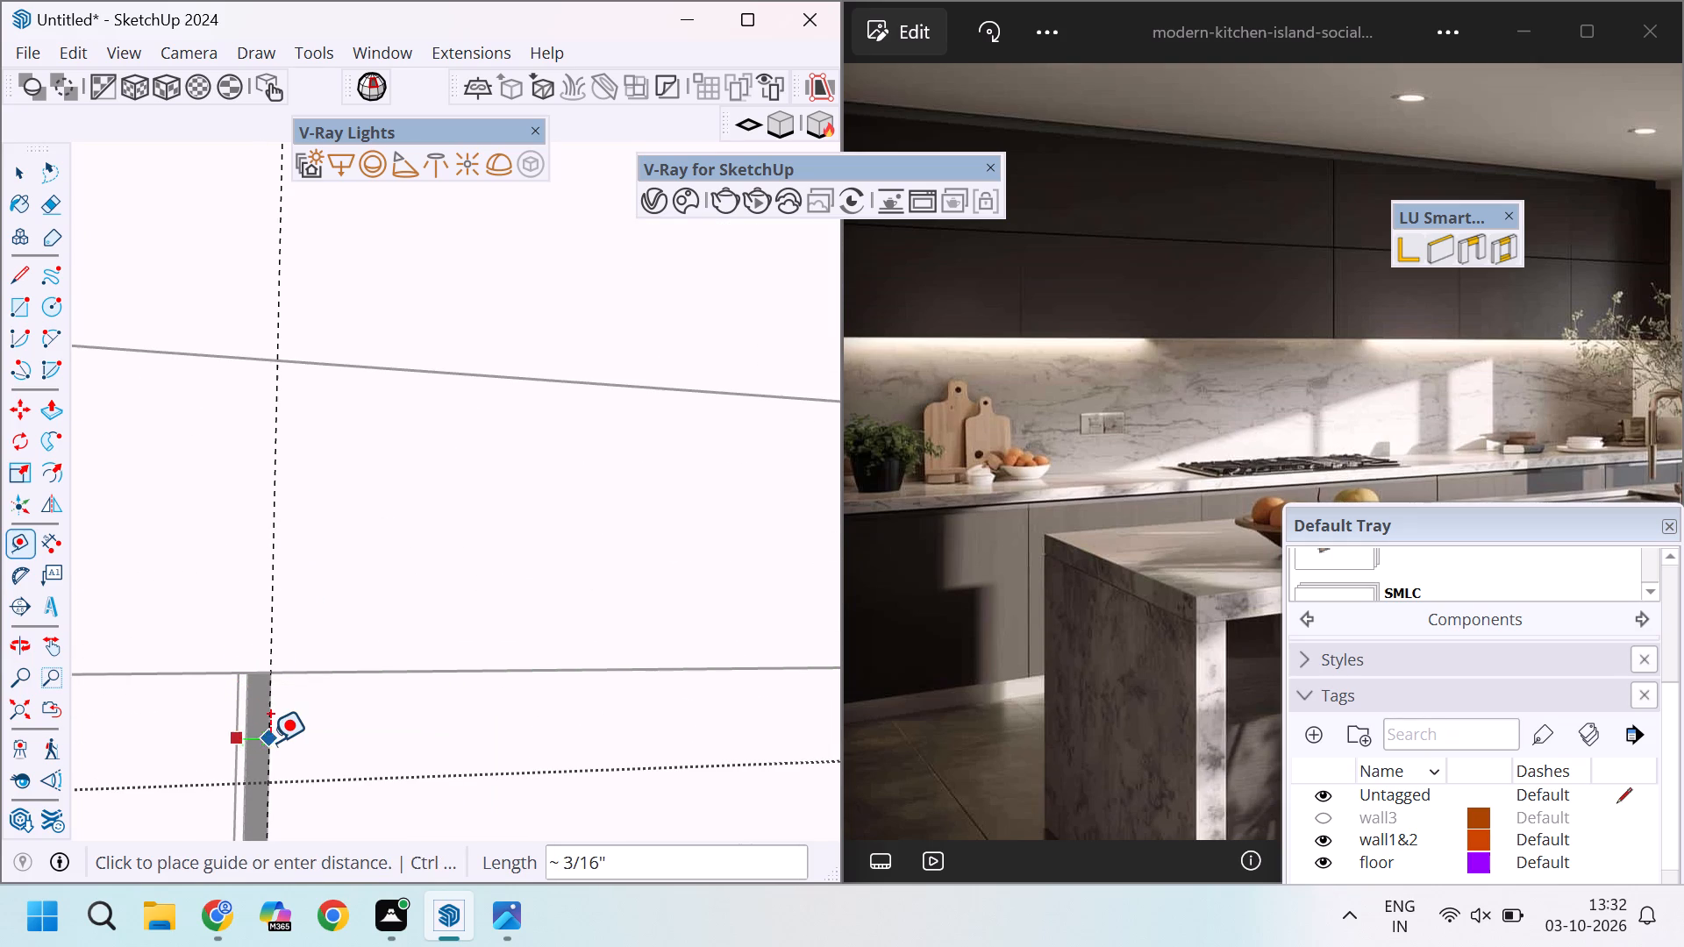
click(270, 742)
scroll(270, 742, down, 8)
scroll(195, 697, down, 16)
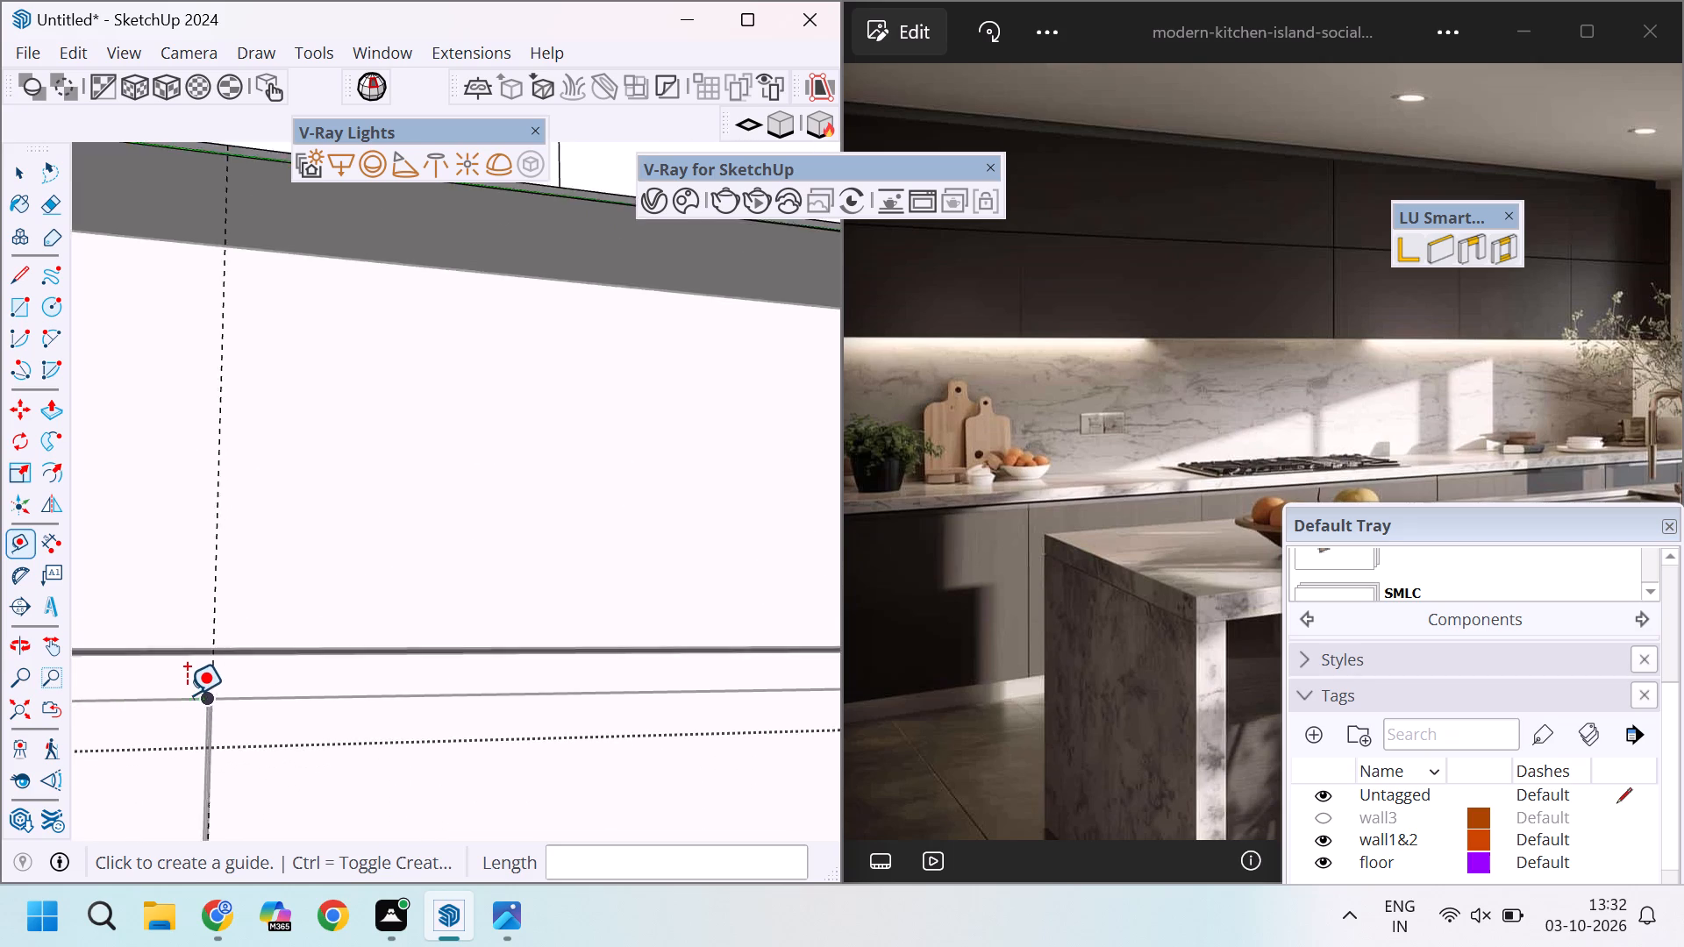
scroll(187, 694, down, 14)
Undo the vertical guides and the 3' line copy, leaving only the original central division line on the lower wall cabinet's front.
middle_drag(450, 541, 375, 636)
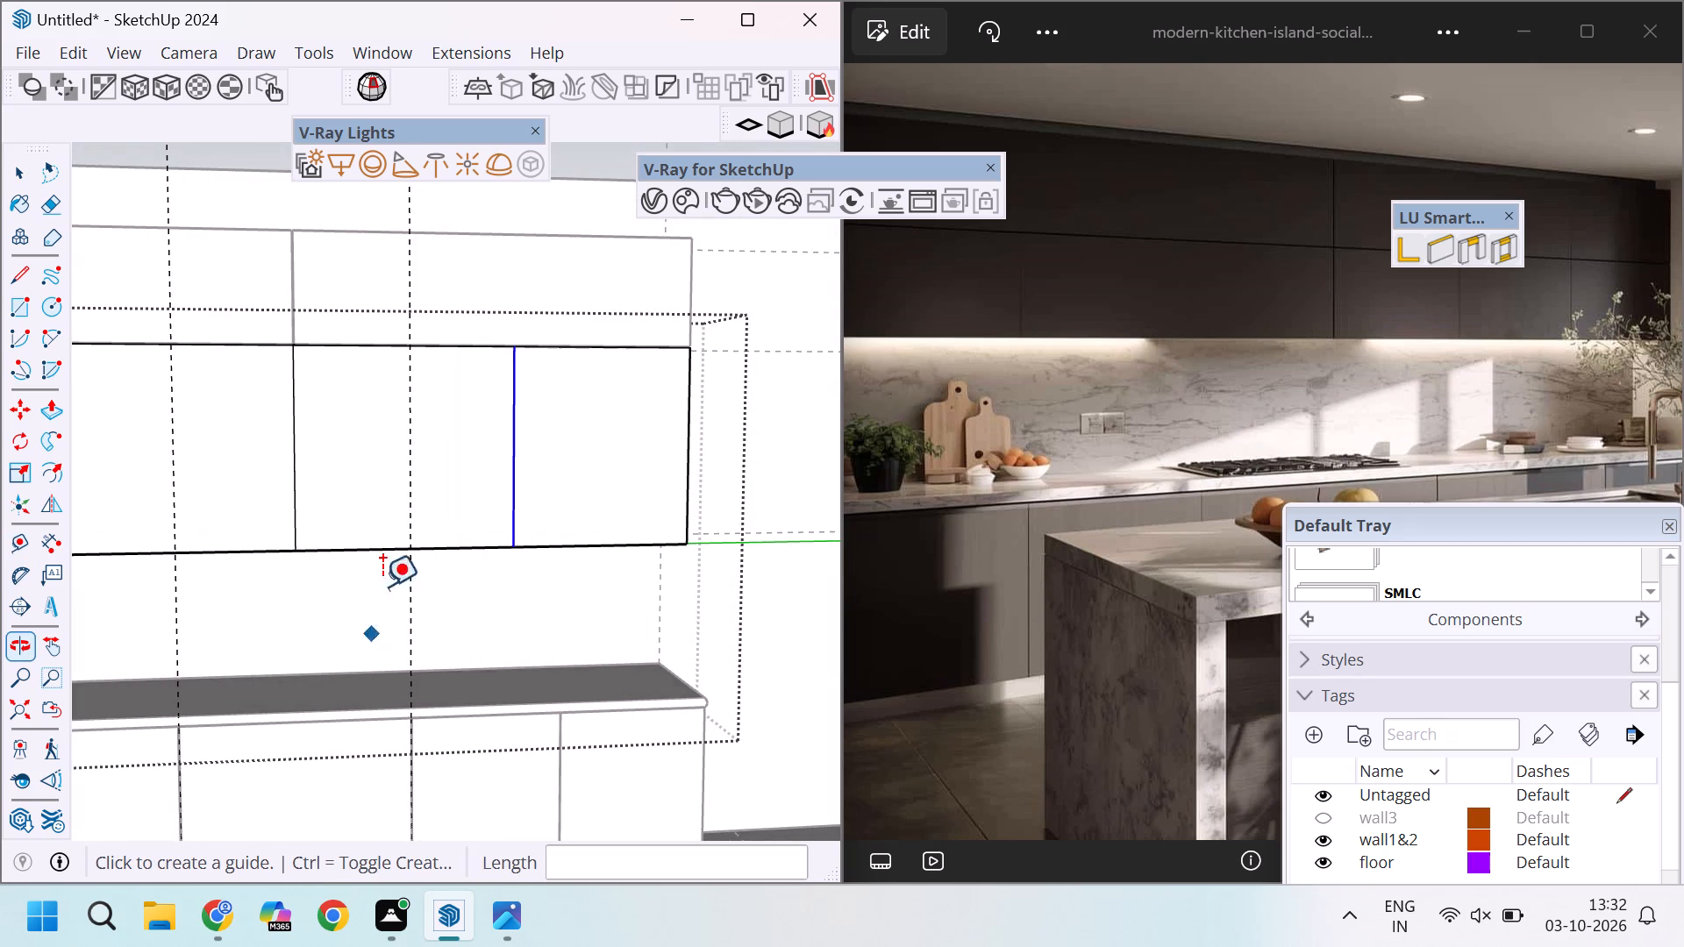
middle_drag(369, 477, 689, 644)
middle_drag(313, 622, 489, 634)
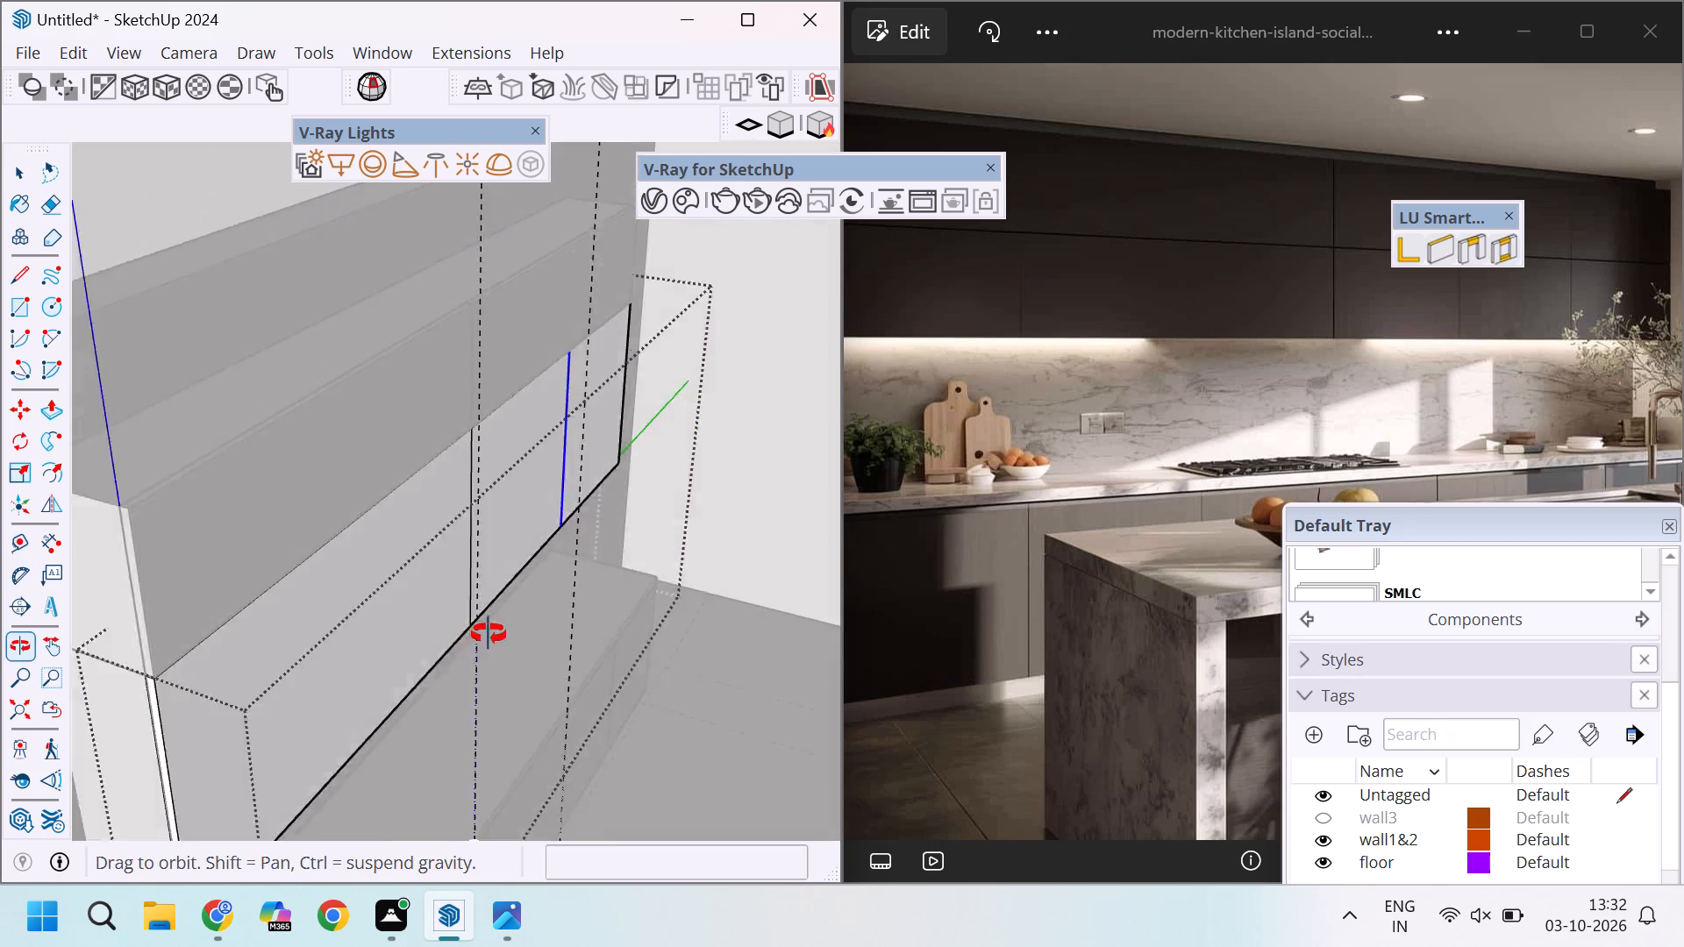
middle_drag(489, 634, 491, 635)
scroll(524, 555, down, 5)
scroll(642, 654, up, 1)
middle_drag(631, 654, 526, 664)
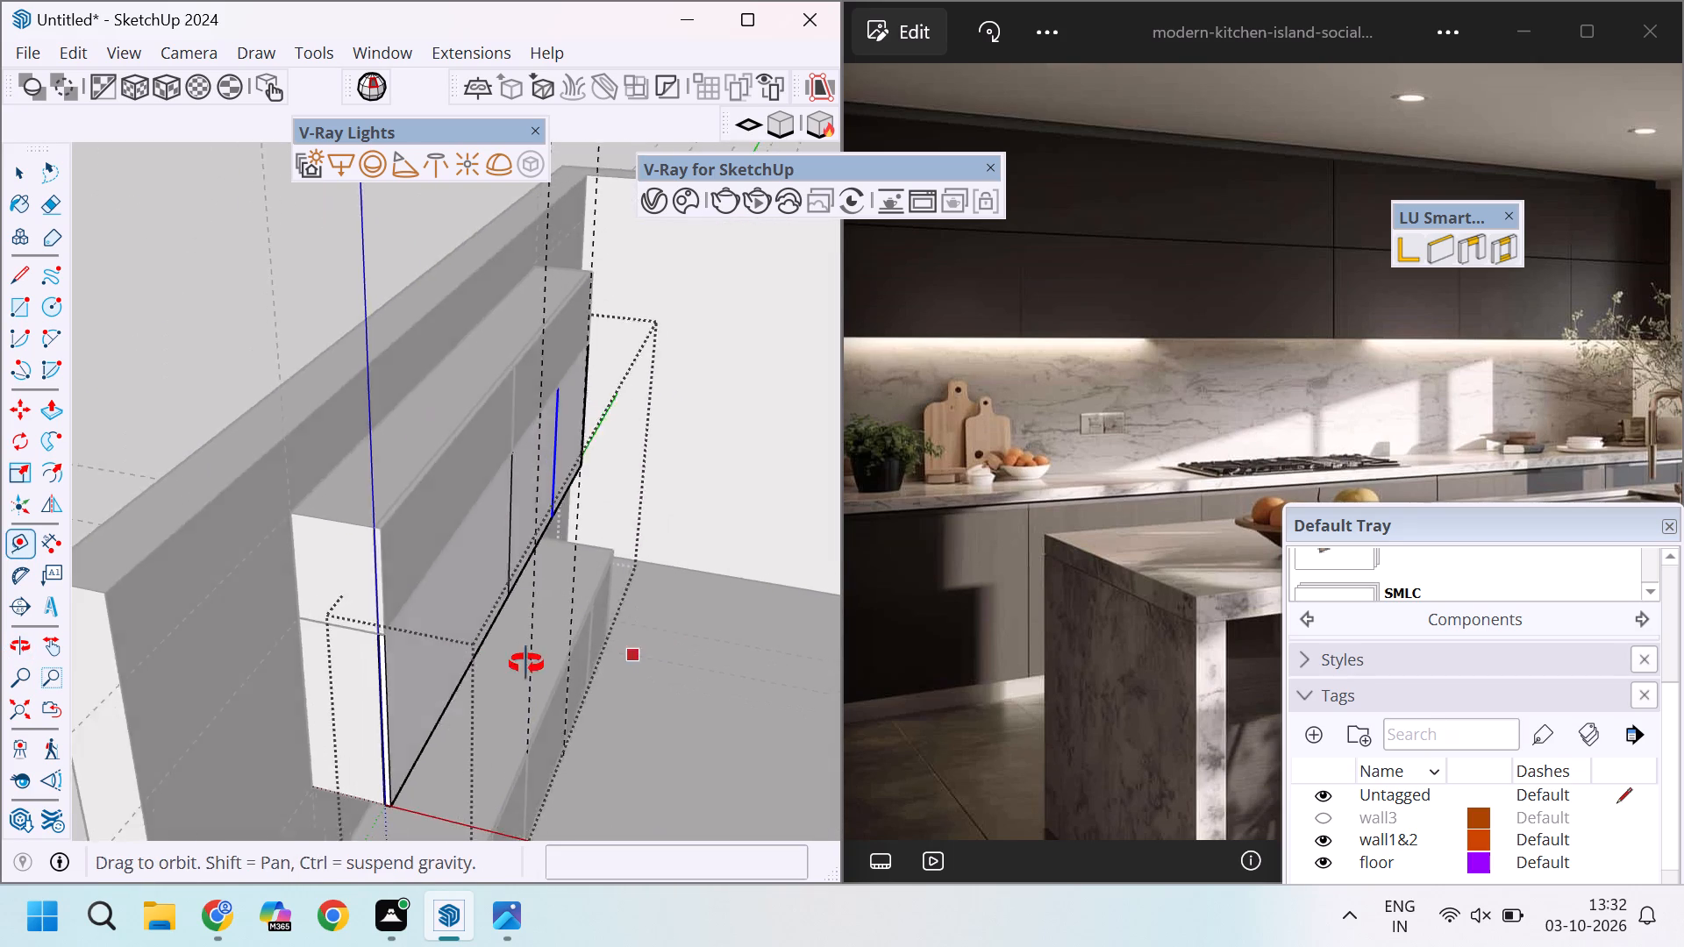
middle_drag(526, 664, 403, 659)
key(ctrl+z)
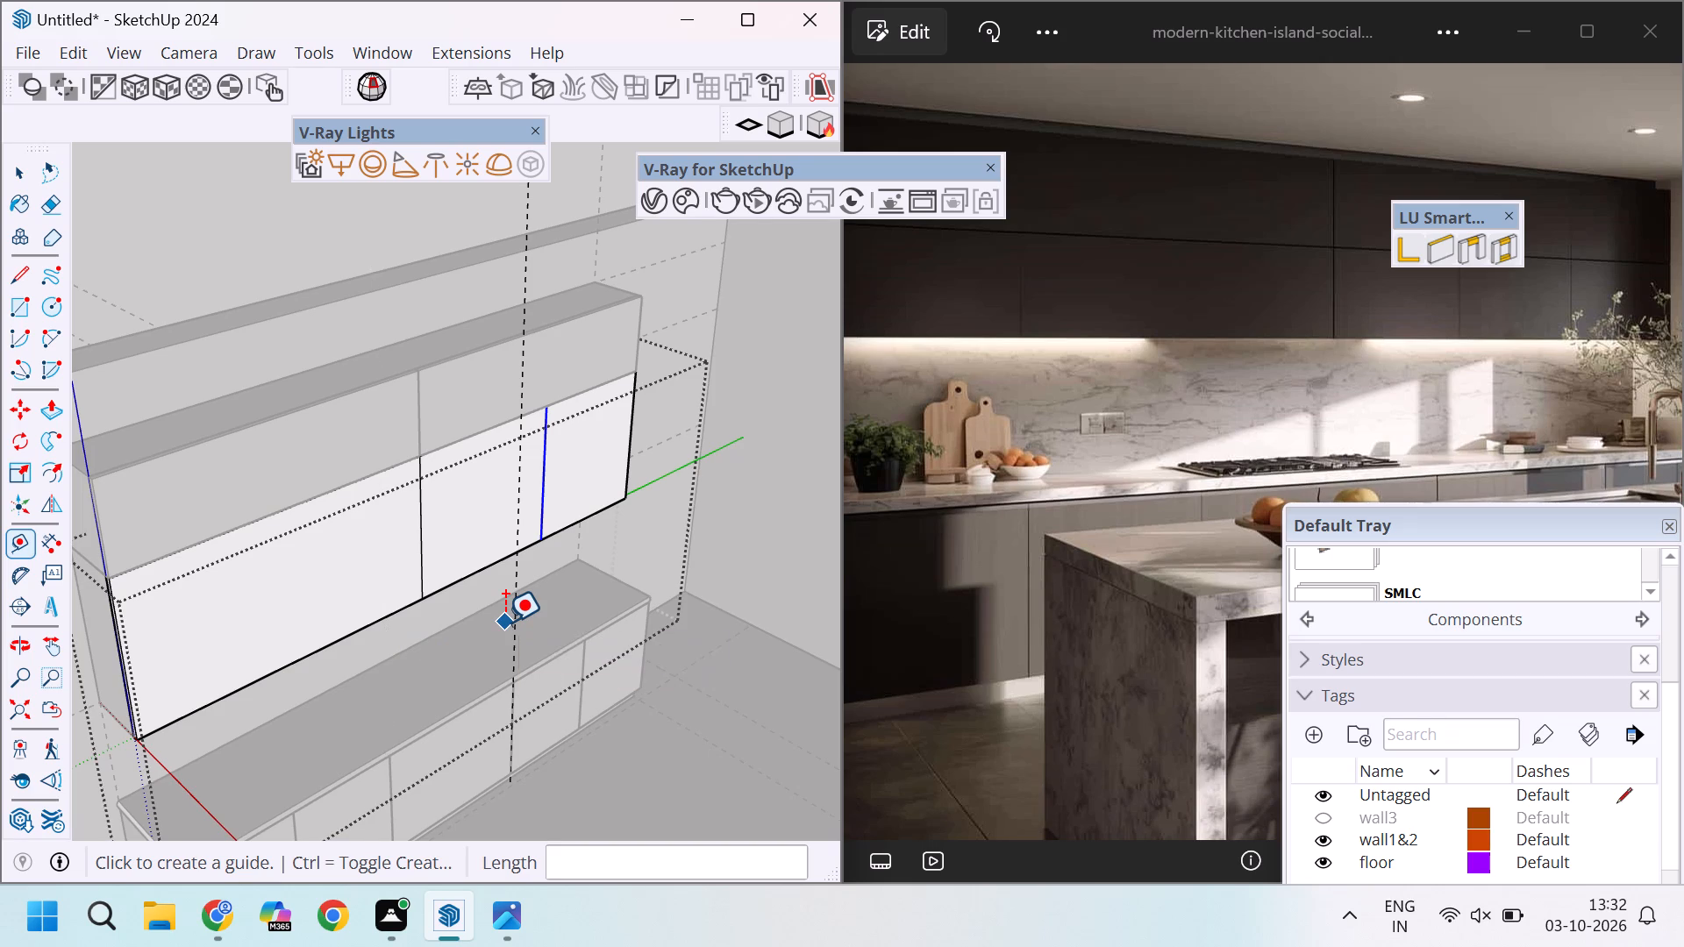
scroll(499, 568, up, 4)
key(ctrl+z)
key(ctrl+z)
key(ctrl+z)
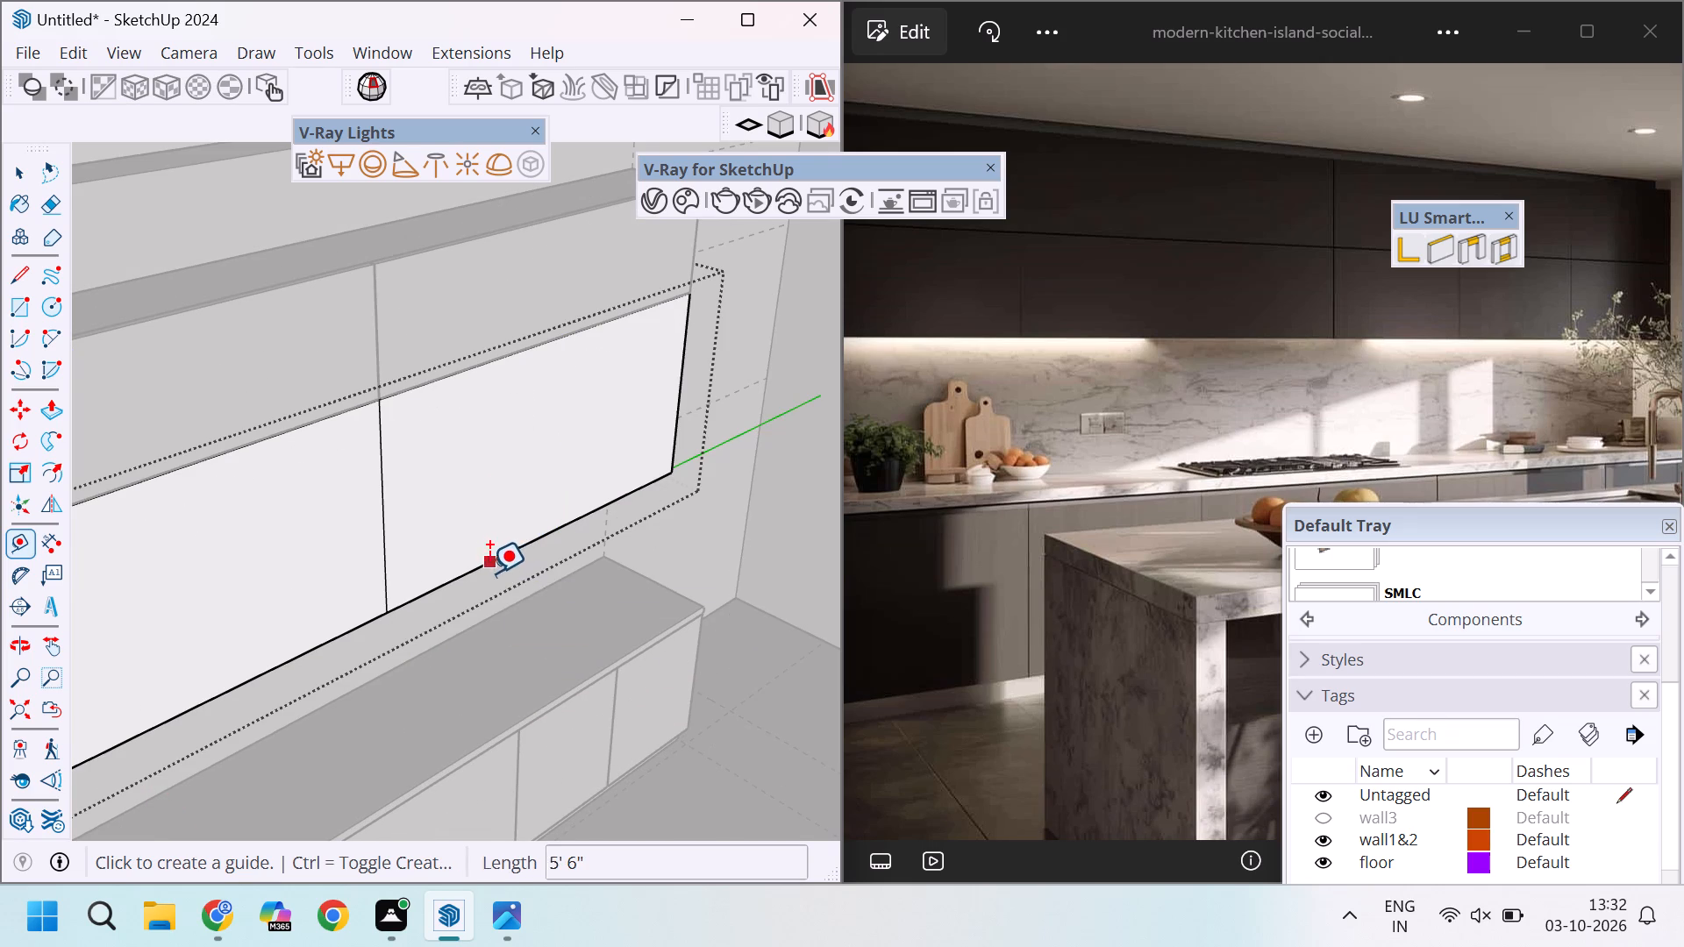
scroll(461, 564, up, 4)
key(ctrl+y)
key(space)
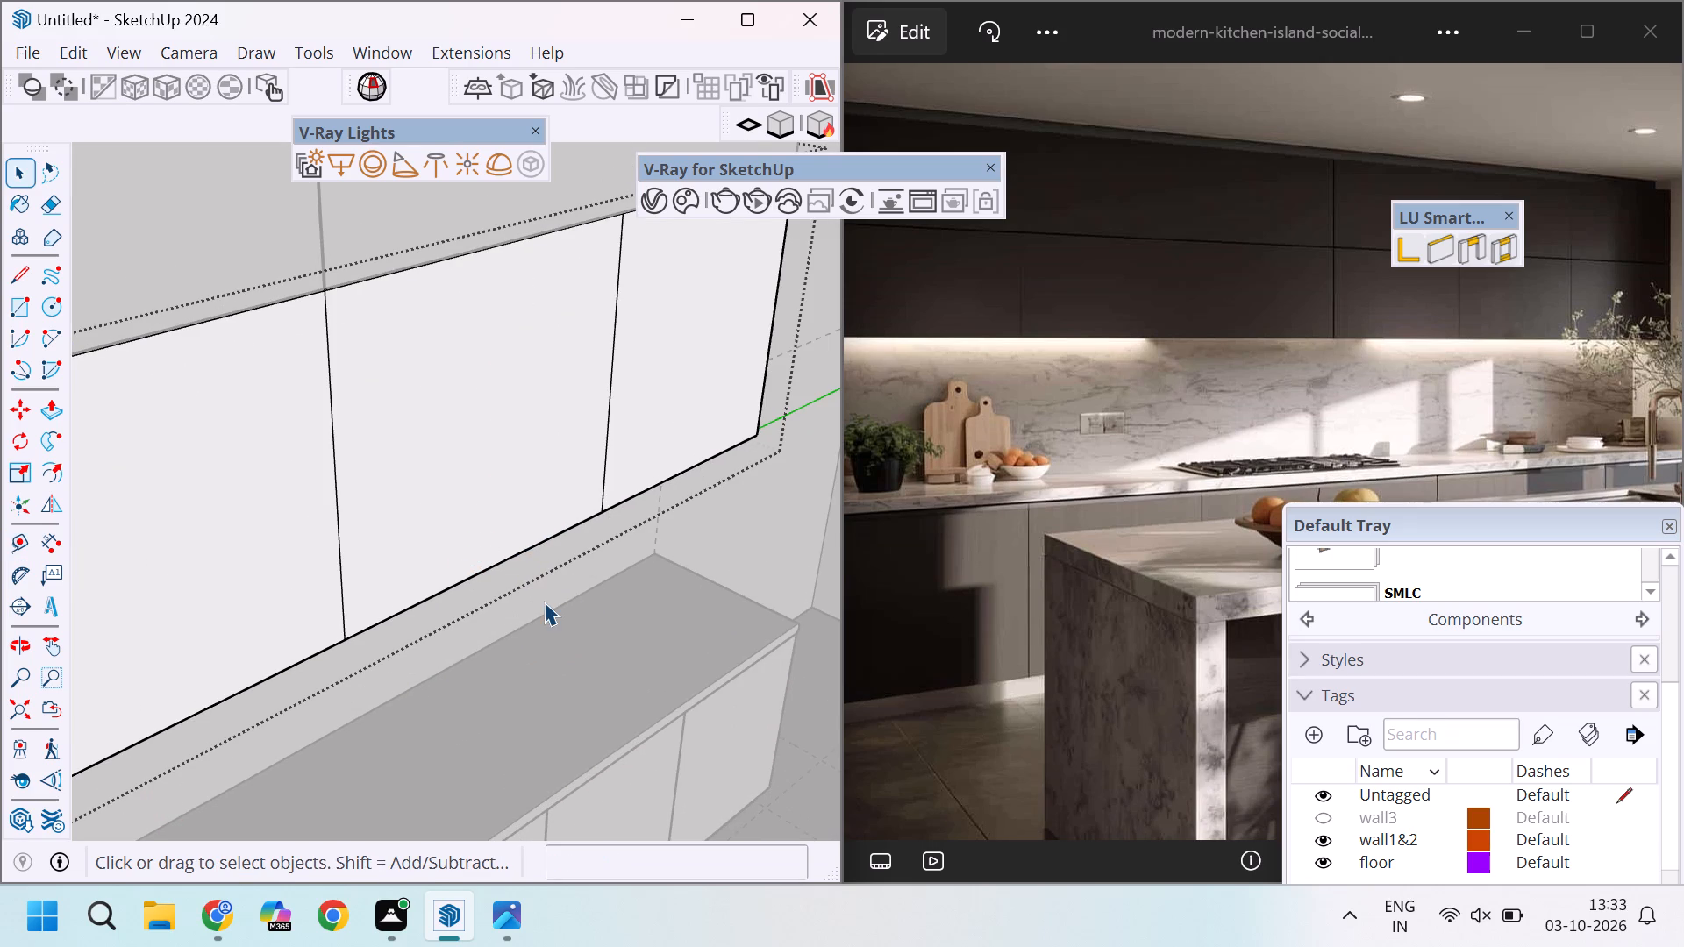
key(ctrl+z)
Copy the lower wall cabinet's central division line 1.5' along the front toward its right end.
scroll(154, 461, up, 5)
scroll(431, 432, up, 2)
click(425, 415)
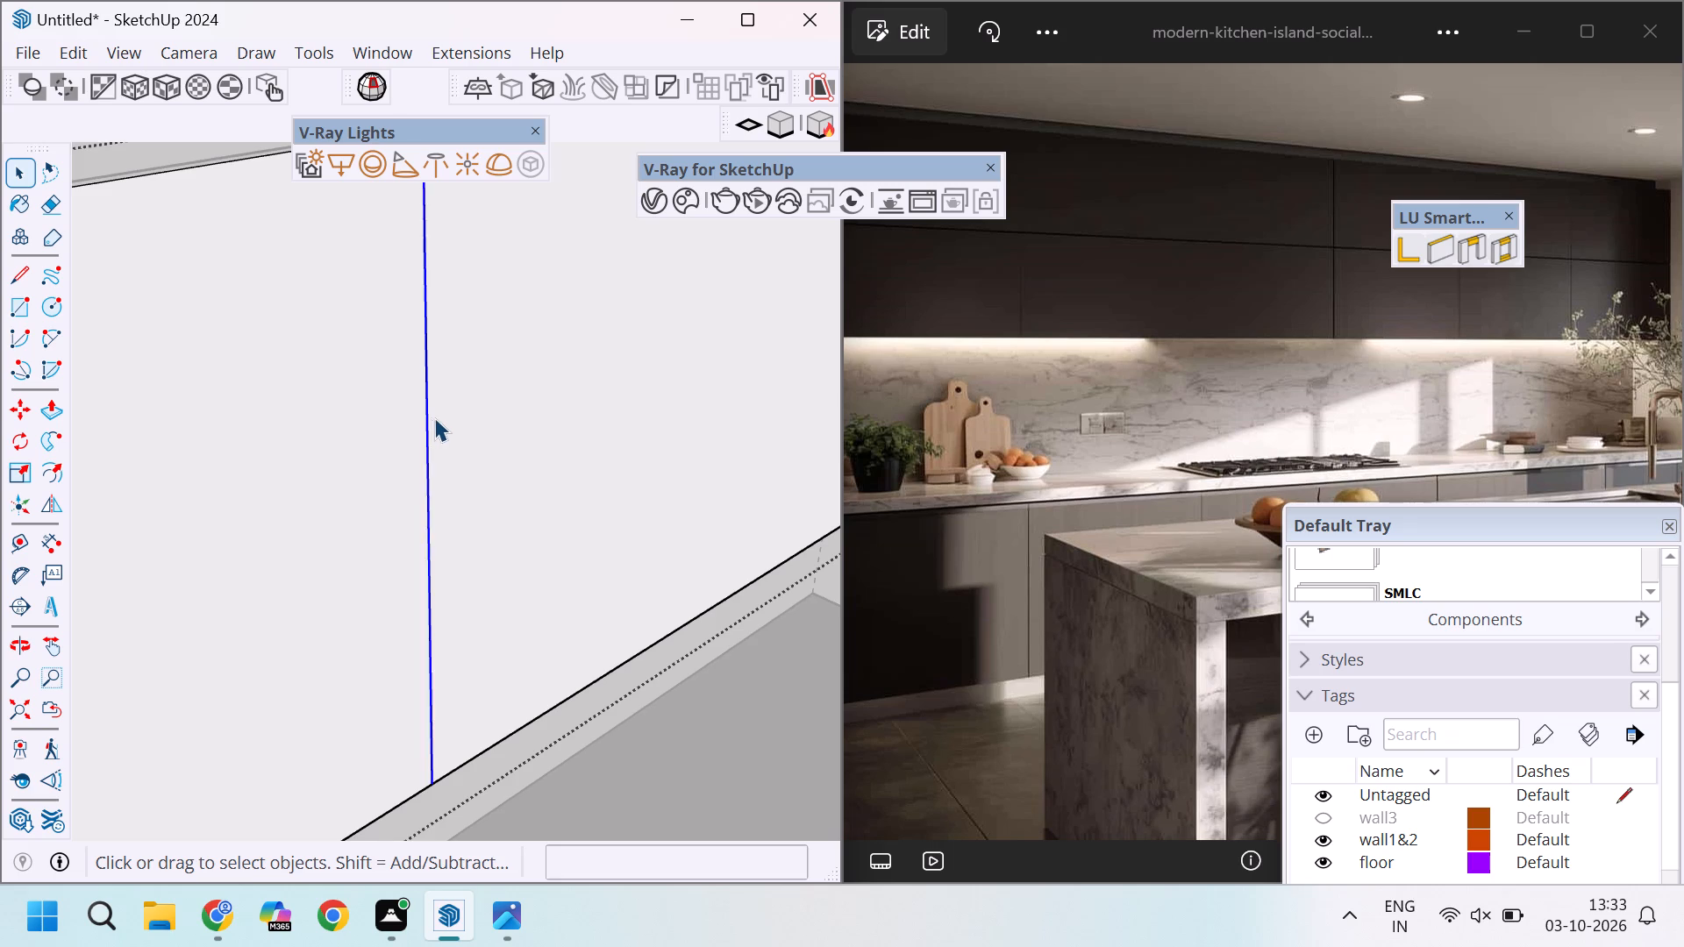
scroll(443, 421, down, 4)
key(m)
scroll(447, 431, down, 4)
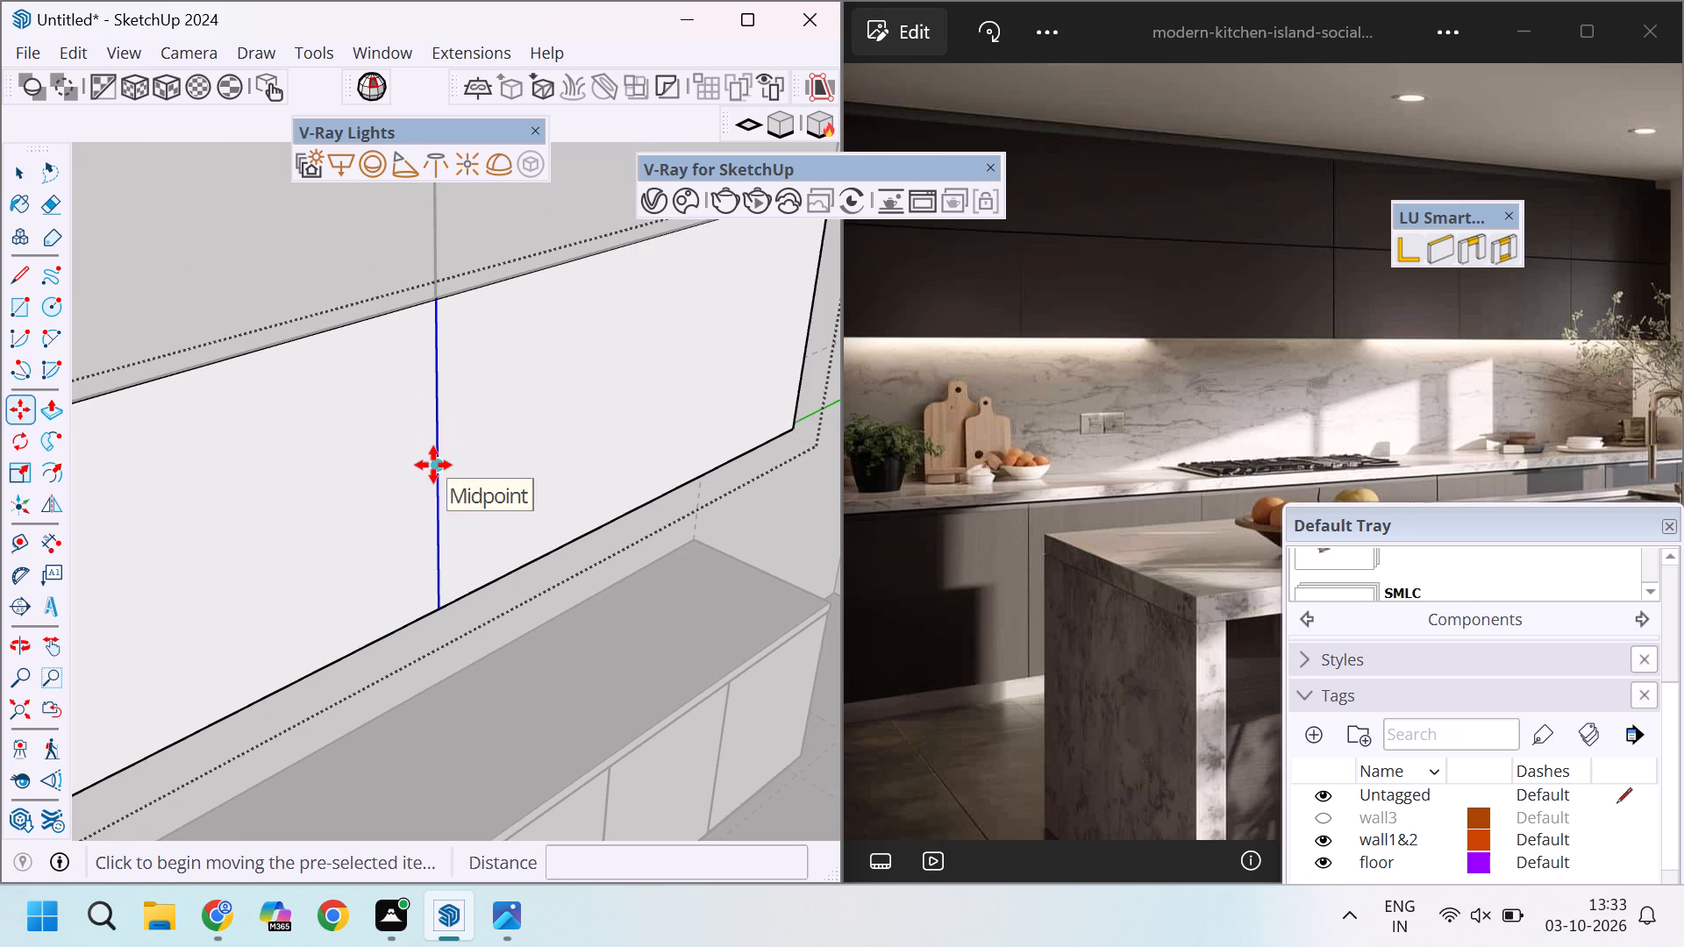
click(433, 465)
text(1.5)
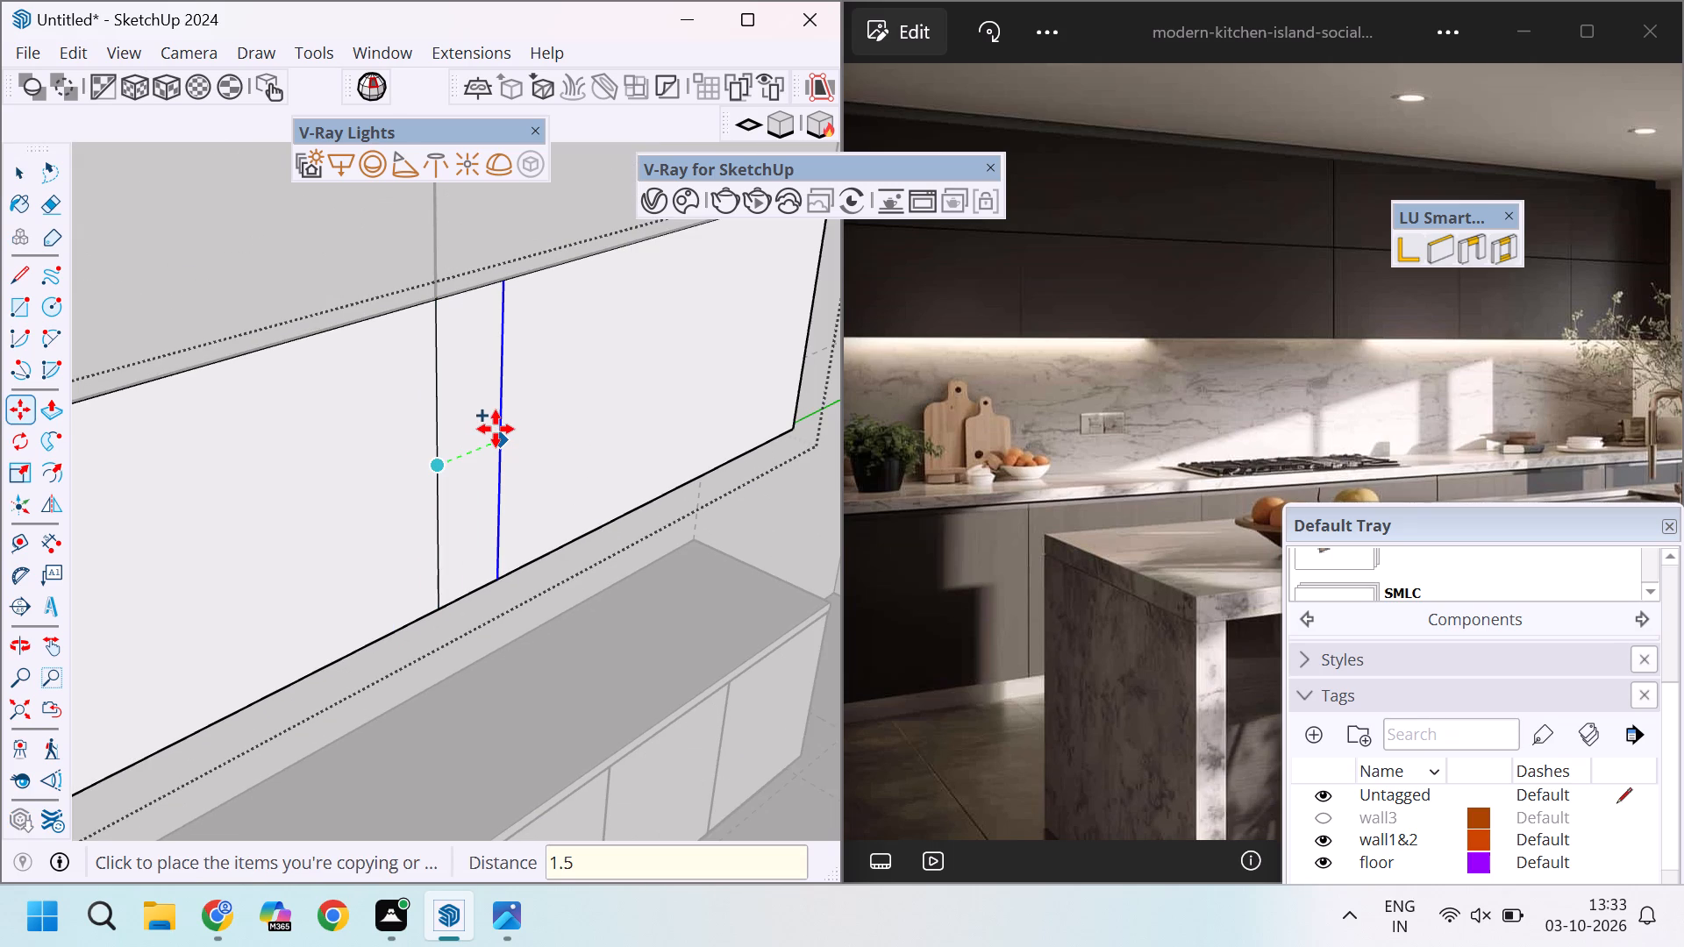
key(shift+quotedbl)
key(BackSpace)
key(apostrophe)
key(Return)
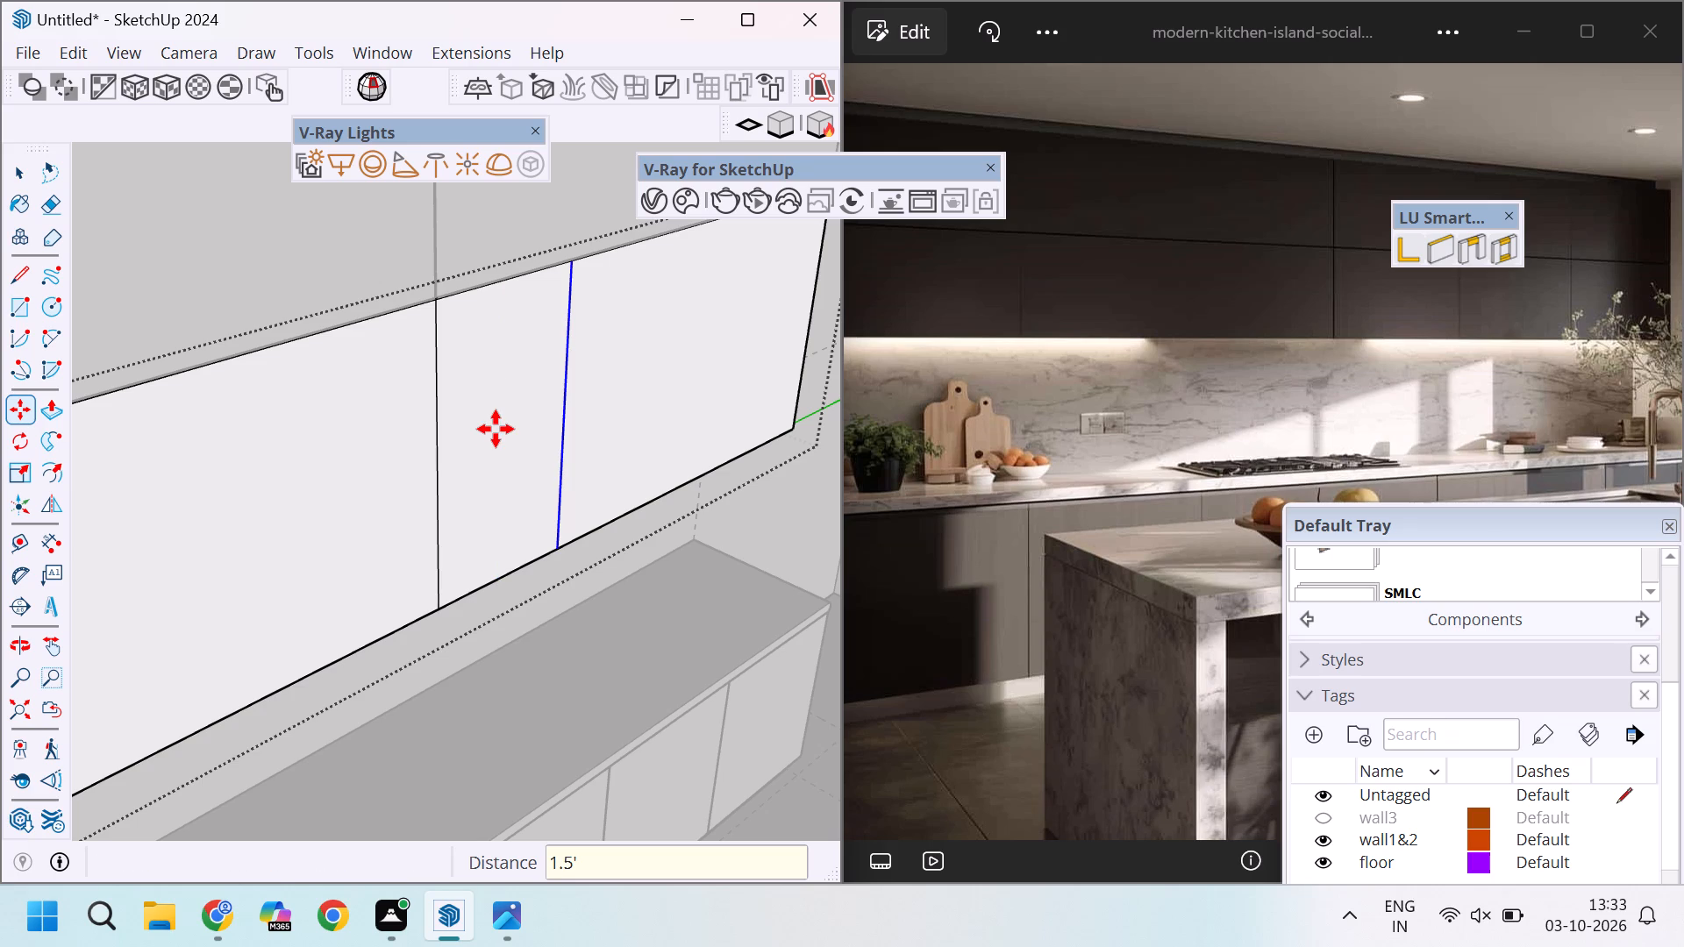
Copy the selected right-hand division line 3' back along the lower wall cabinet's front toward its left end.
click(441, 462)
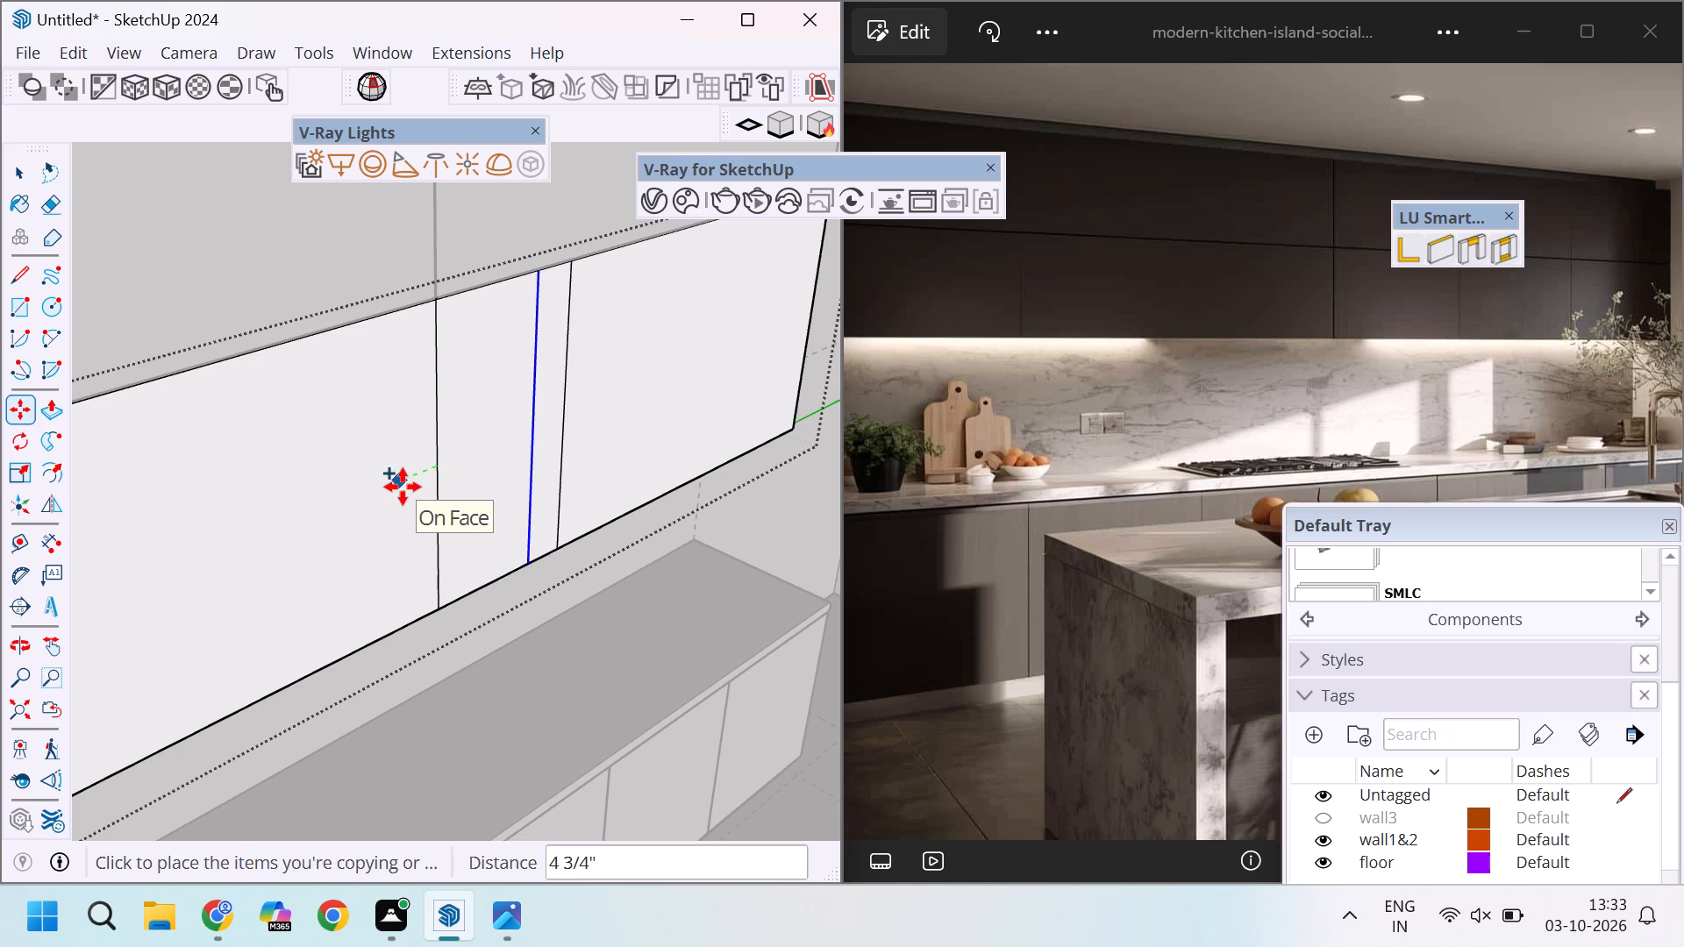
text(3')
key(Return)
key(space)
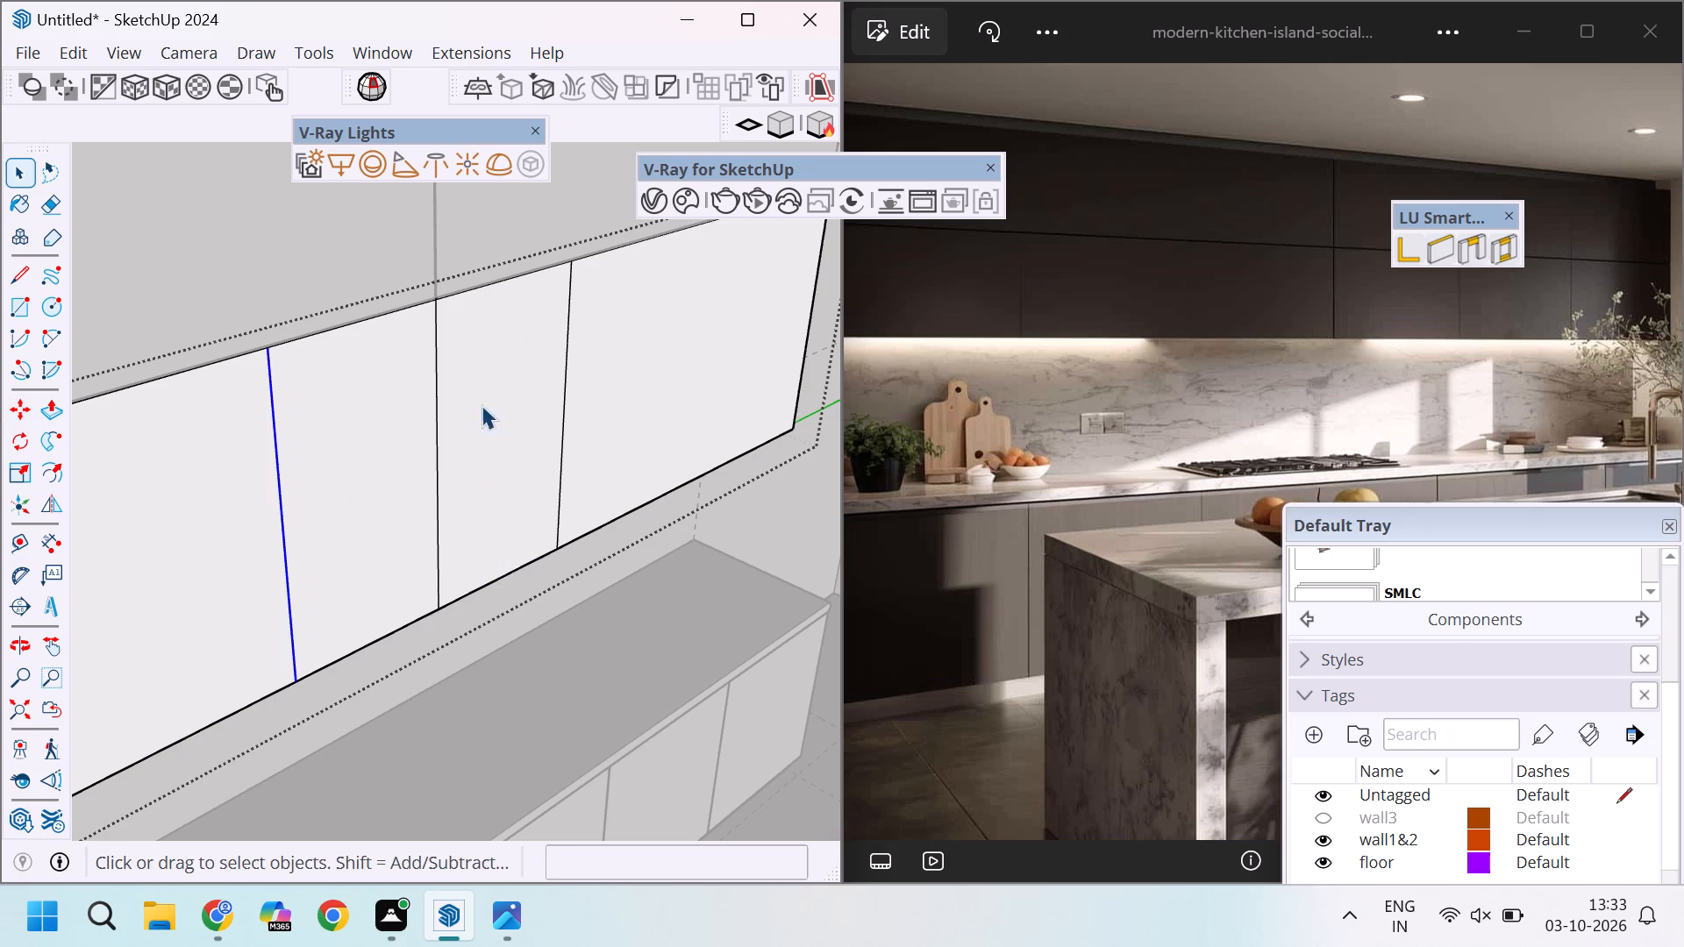
Check the spacing between the central division line and its right-hand copy along the cabinet front's top edge.
key(l)
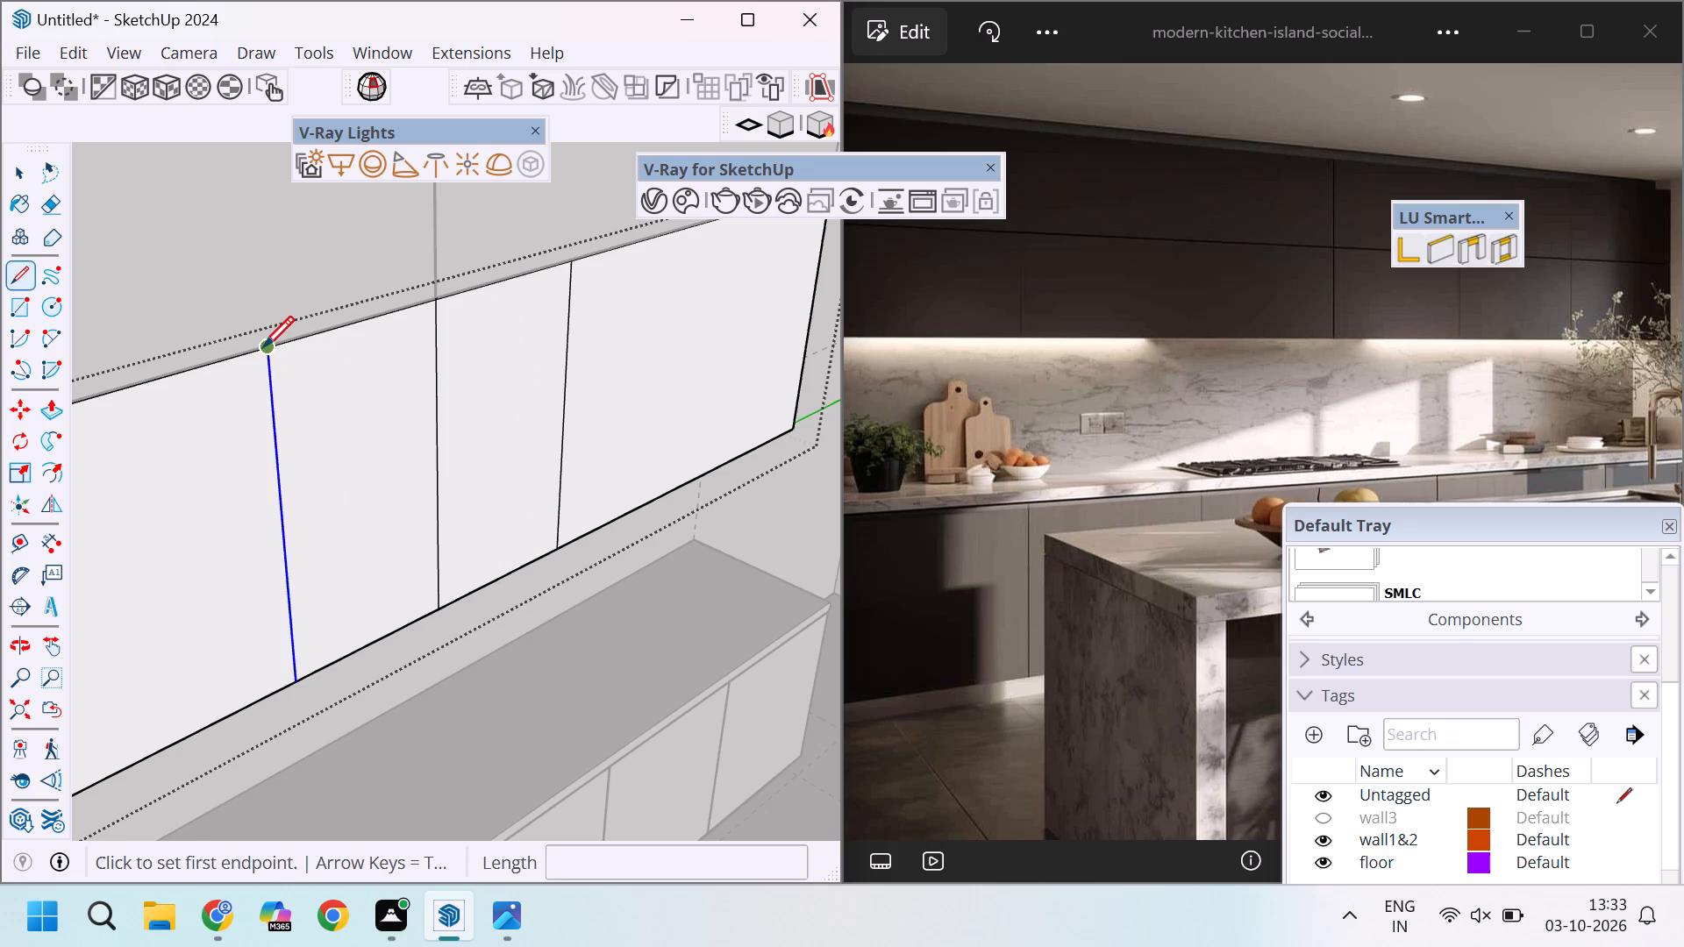
click(263, 346)
key(Escape)
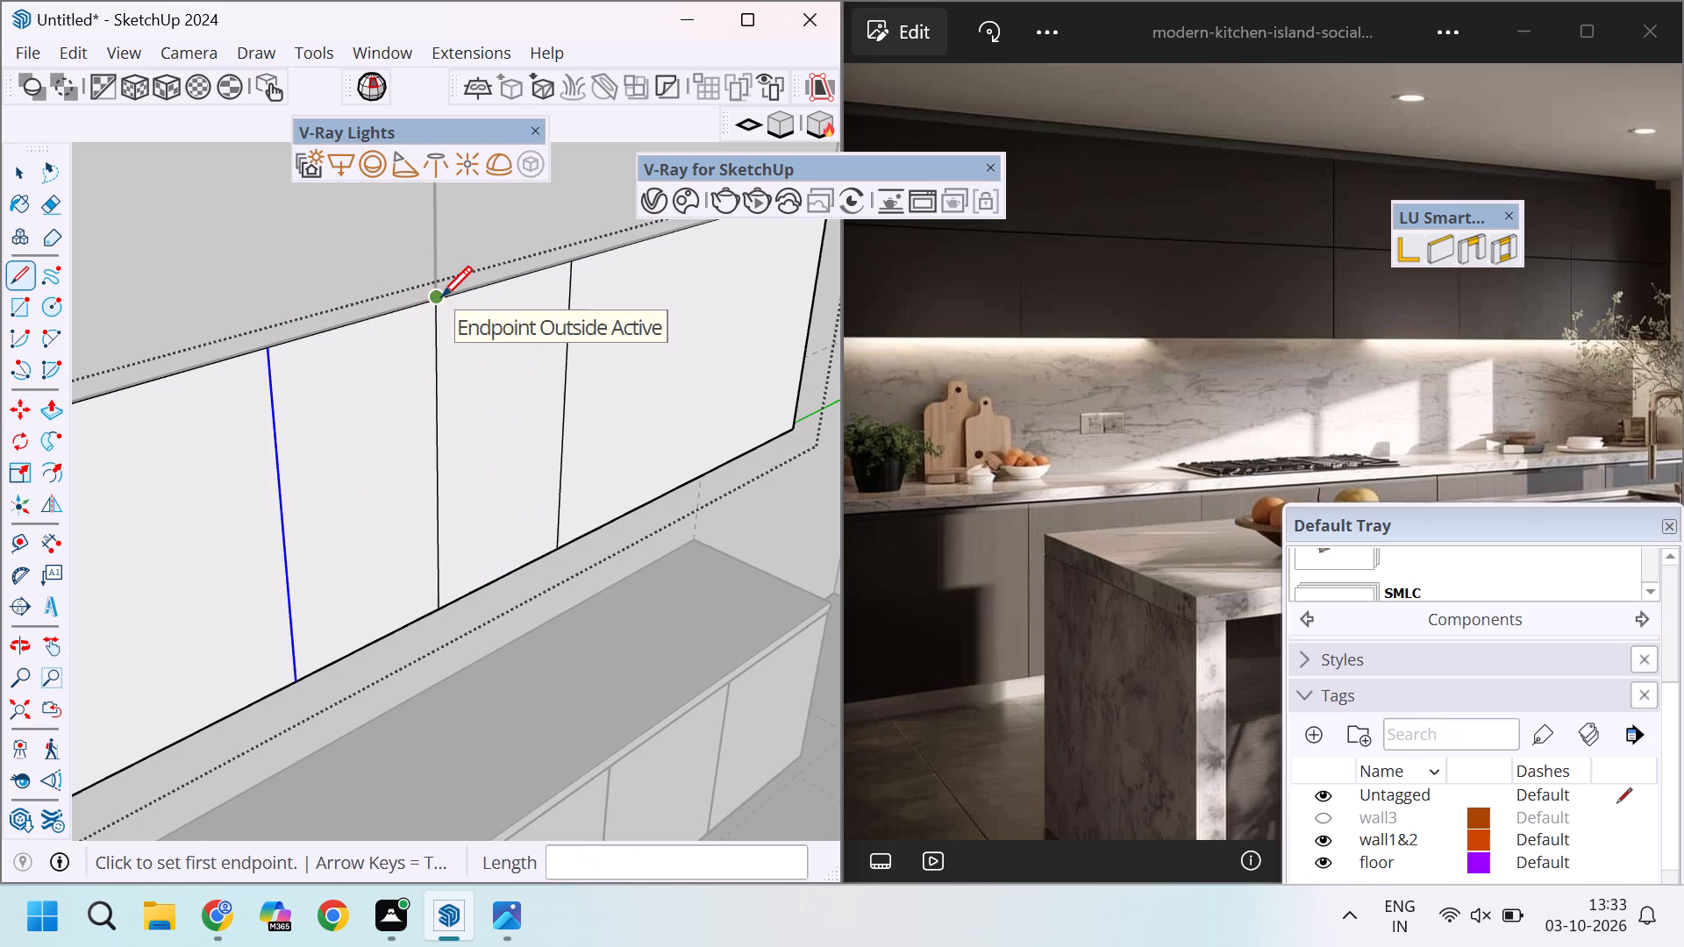
click(433, 307)
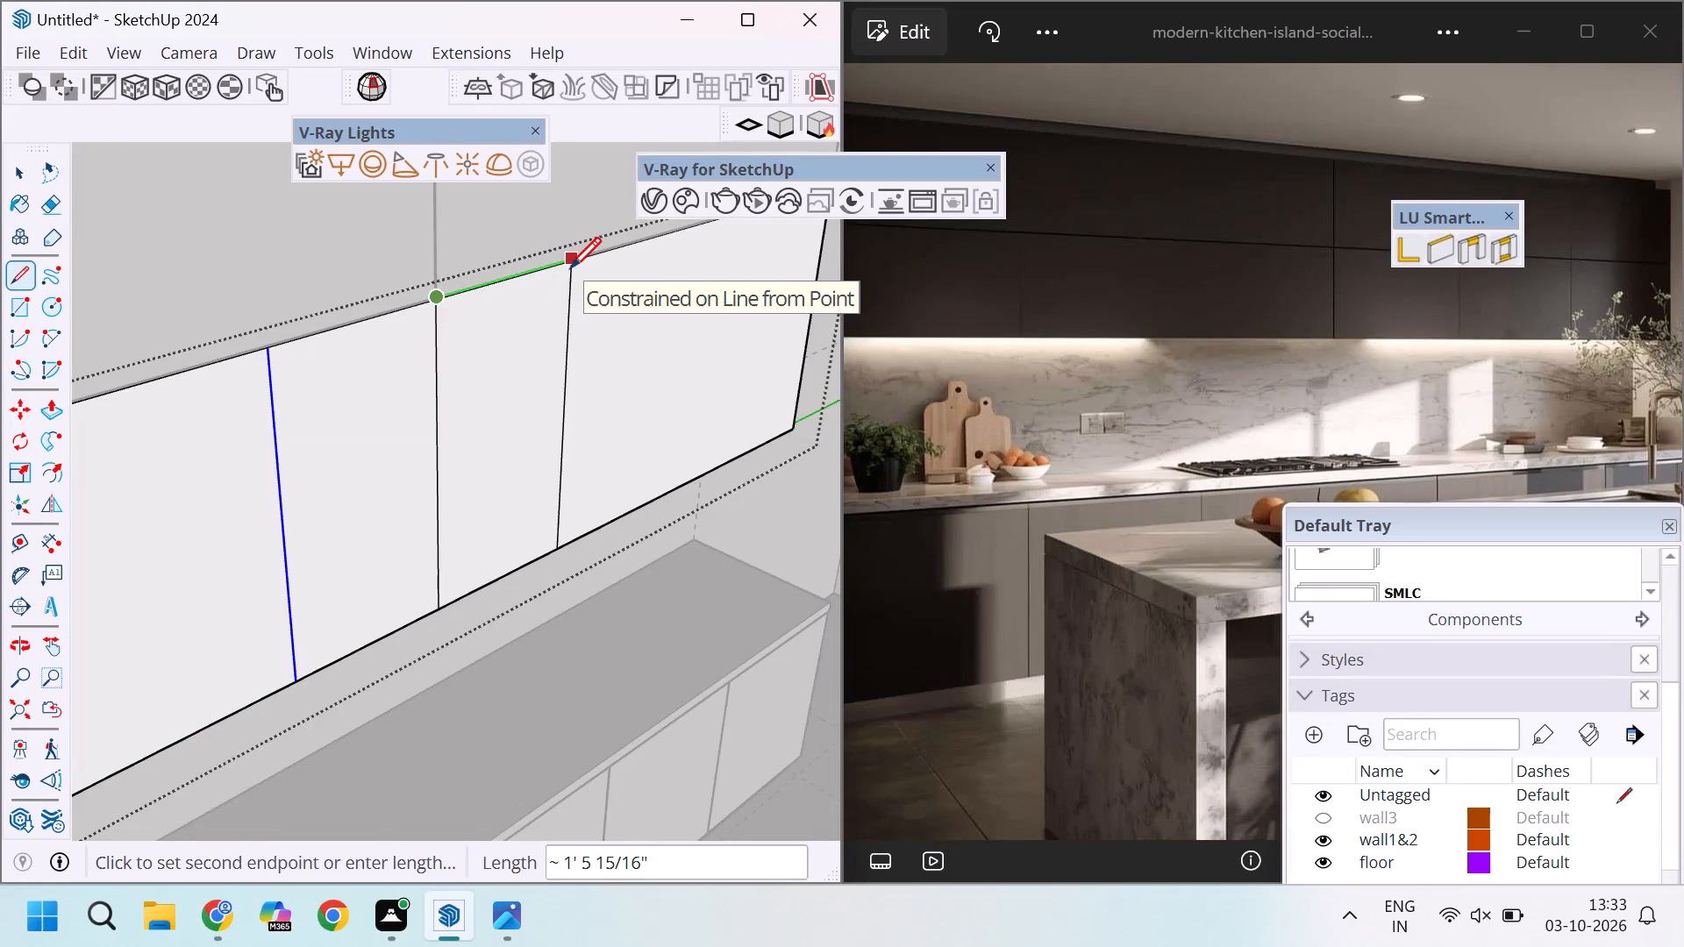
scroll(570, 267, up, 14)
key(Escape)
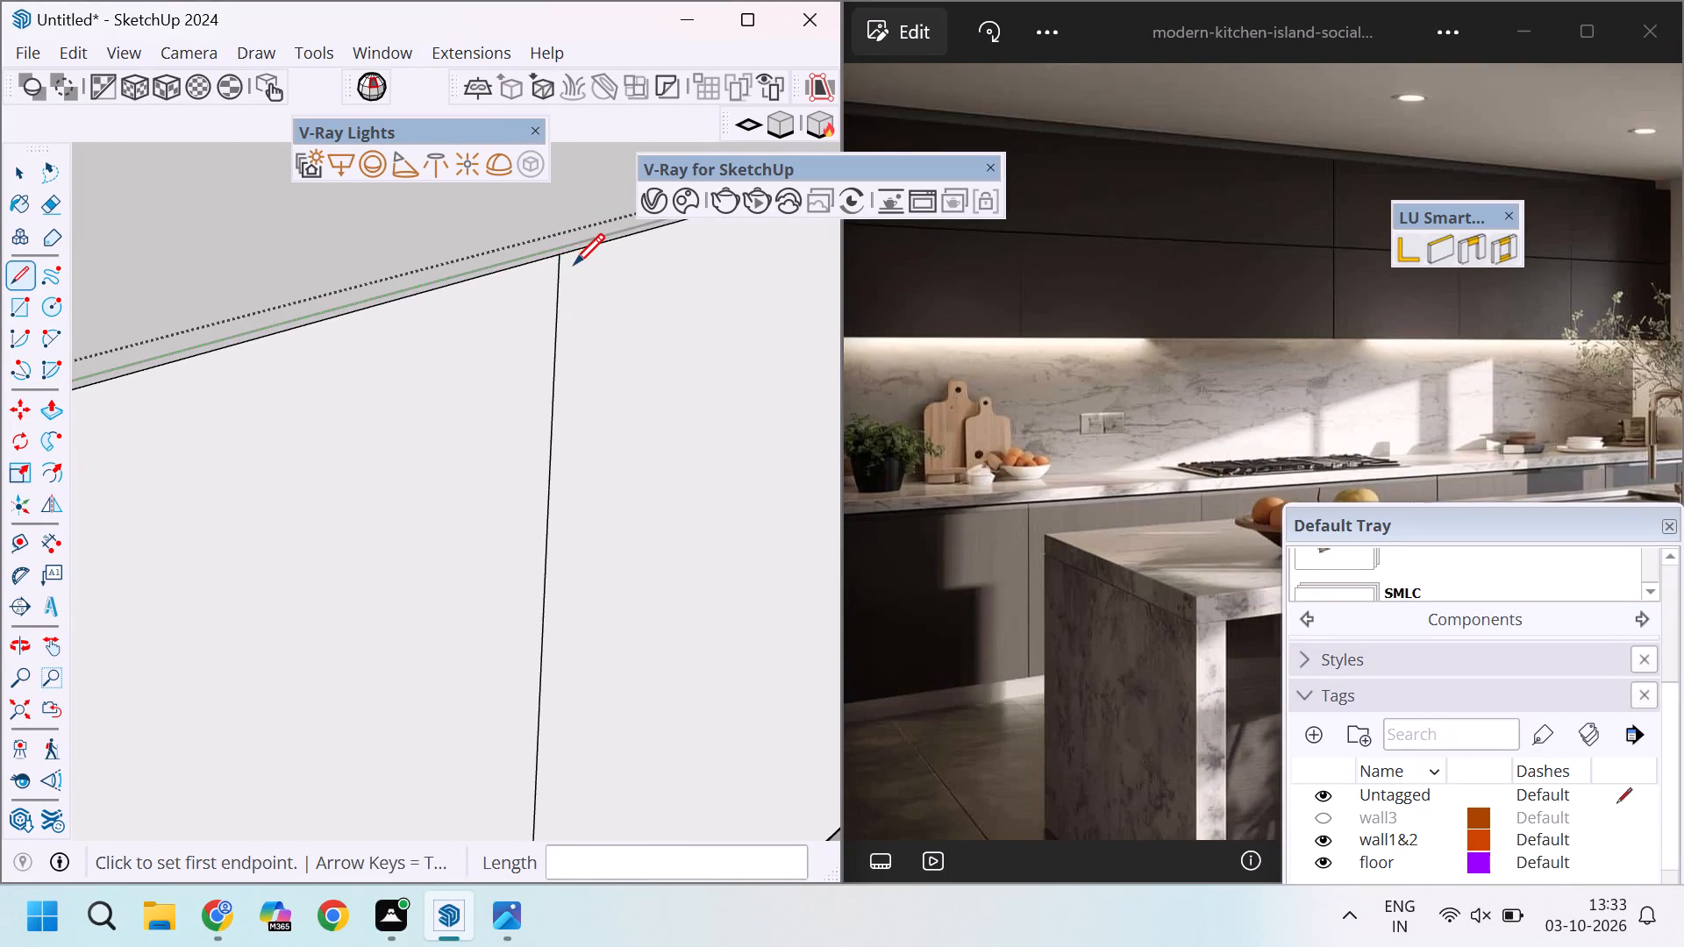
scroll(566, 269, down, 14)
scroll(366, 509, up, 3)
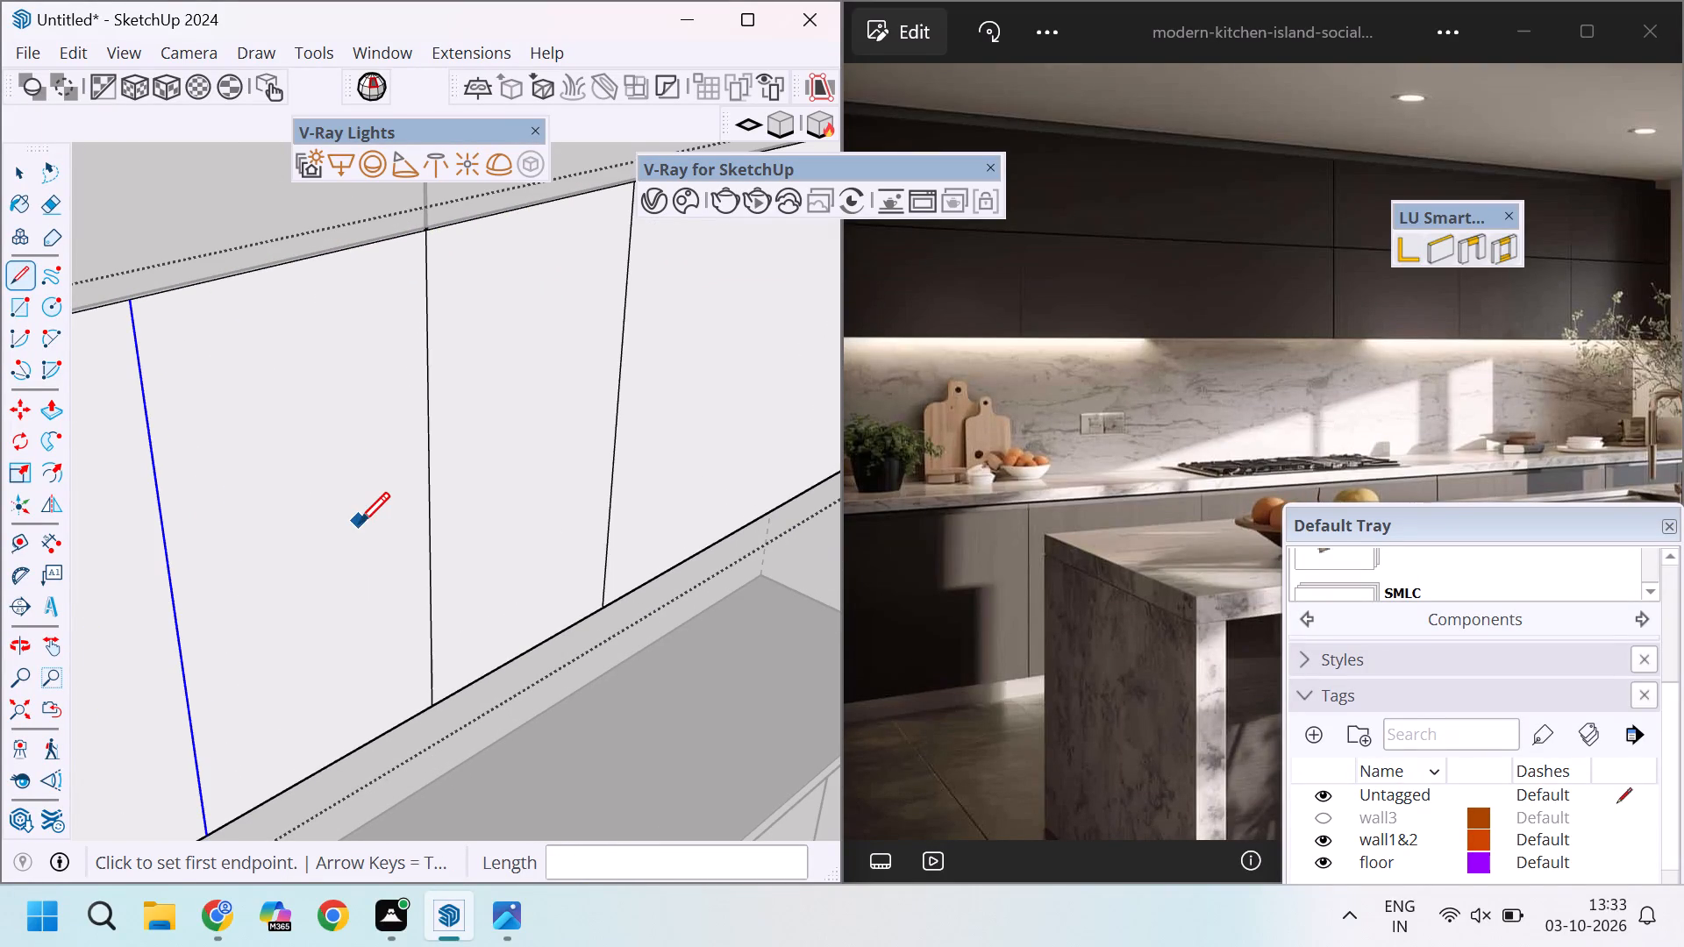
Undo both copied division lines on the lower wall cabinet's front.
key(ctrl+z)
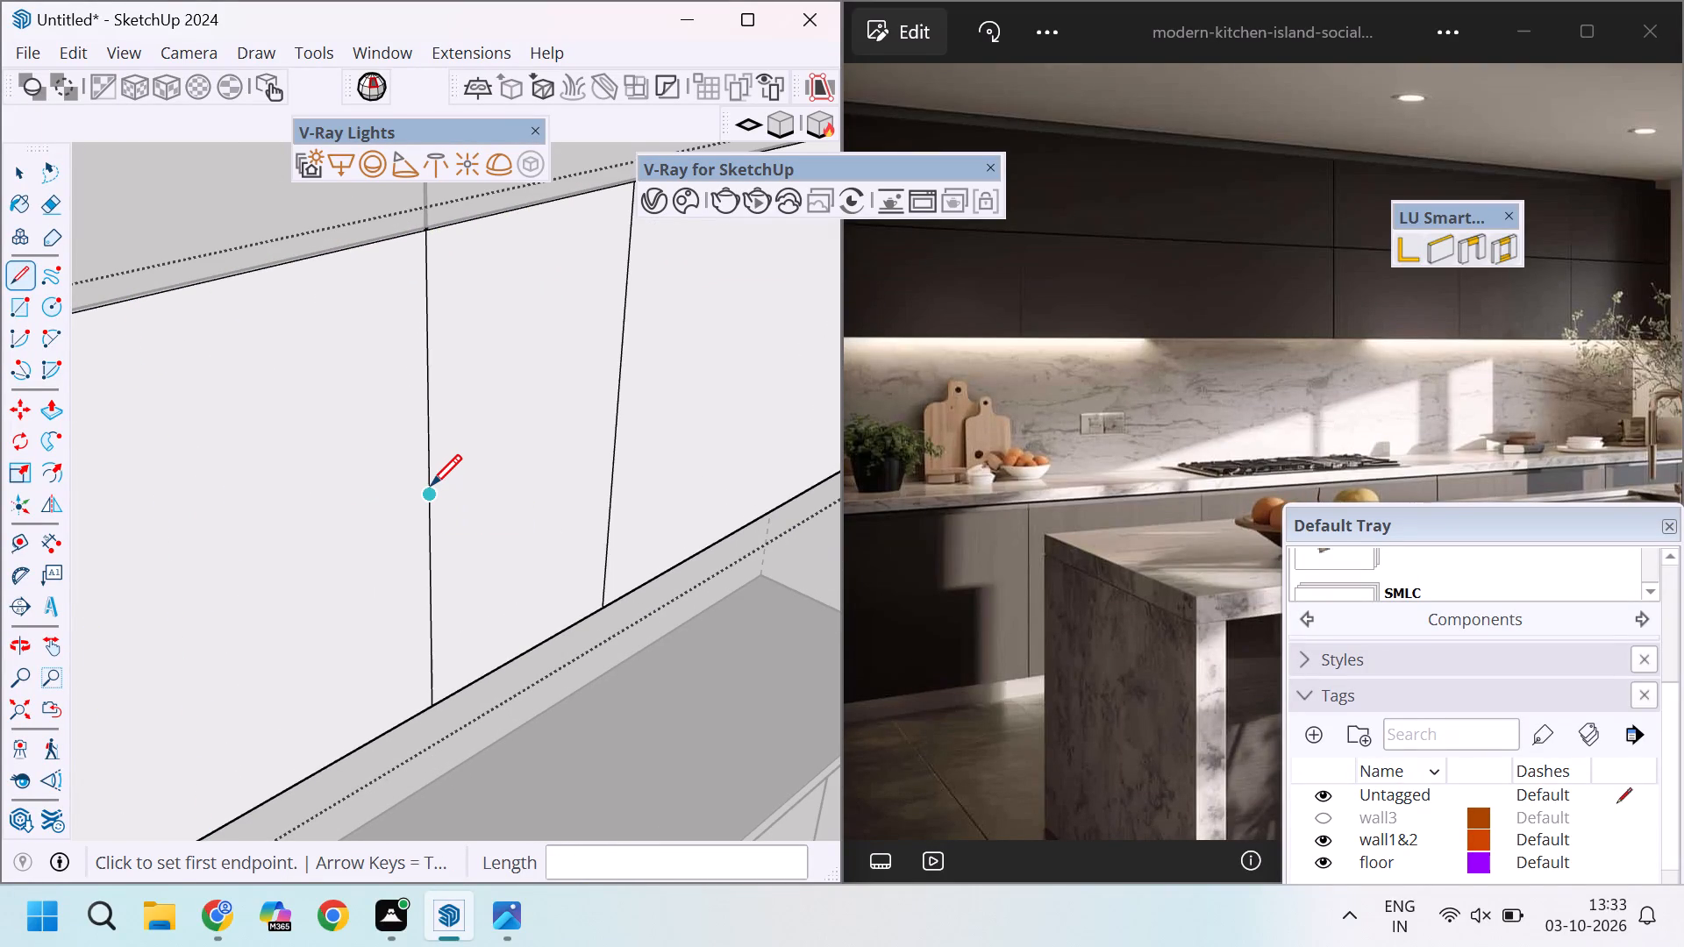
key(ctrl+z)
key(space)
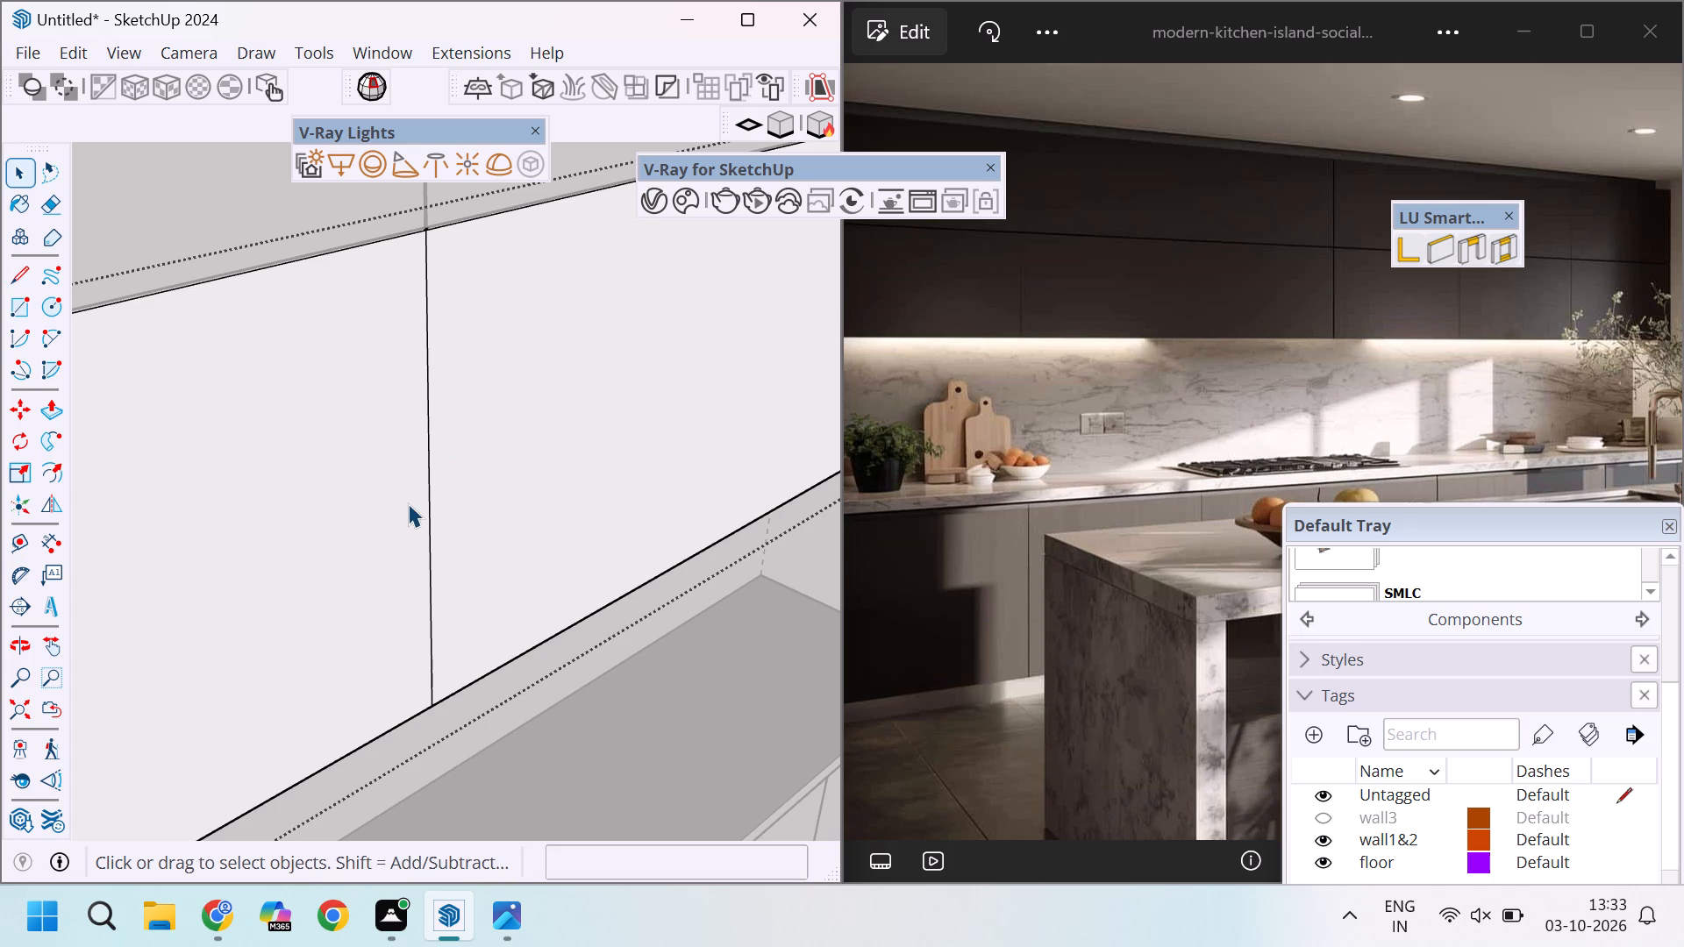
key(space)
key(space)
Copy the lower wall cabinet's central division line 1'6" along the front toward its right end.
click(431, 470)
scroll(460, 470, down, 3)
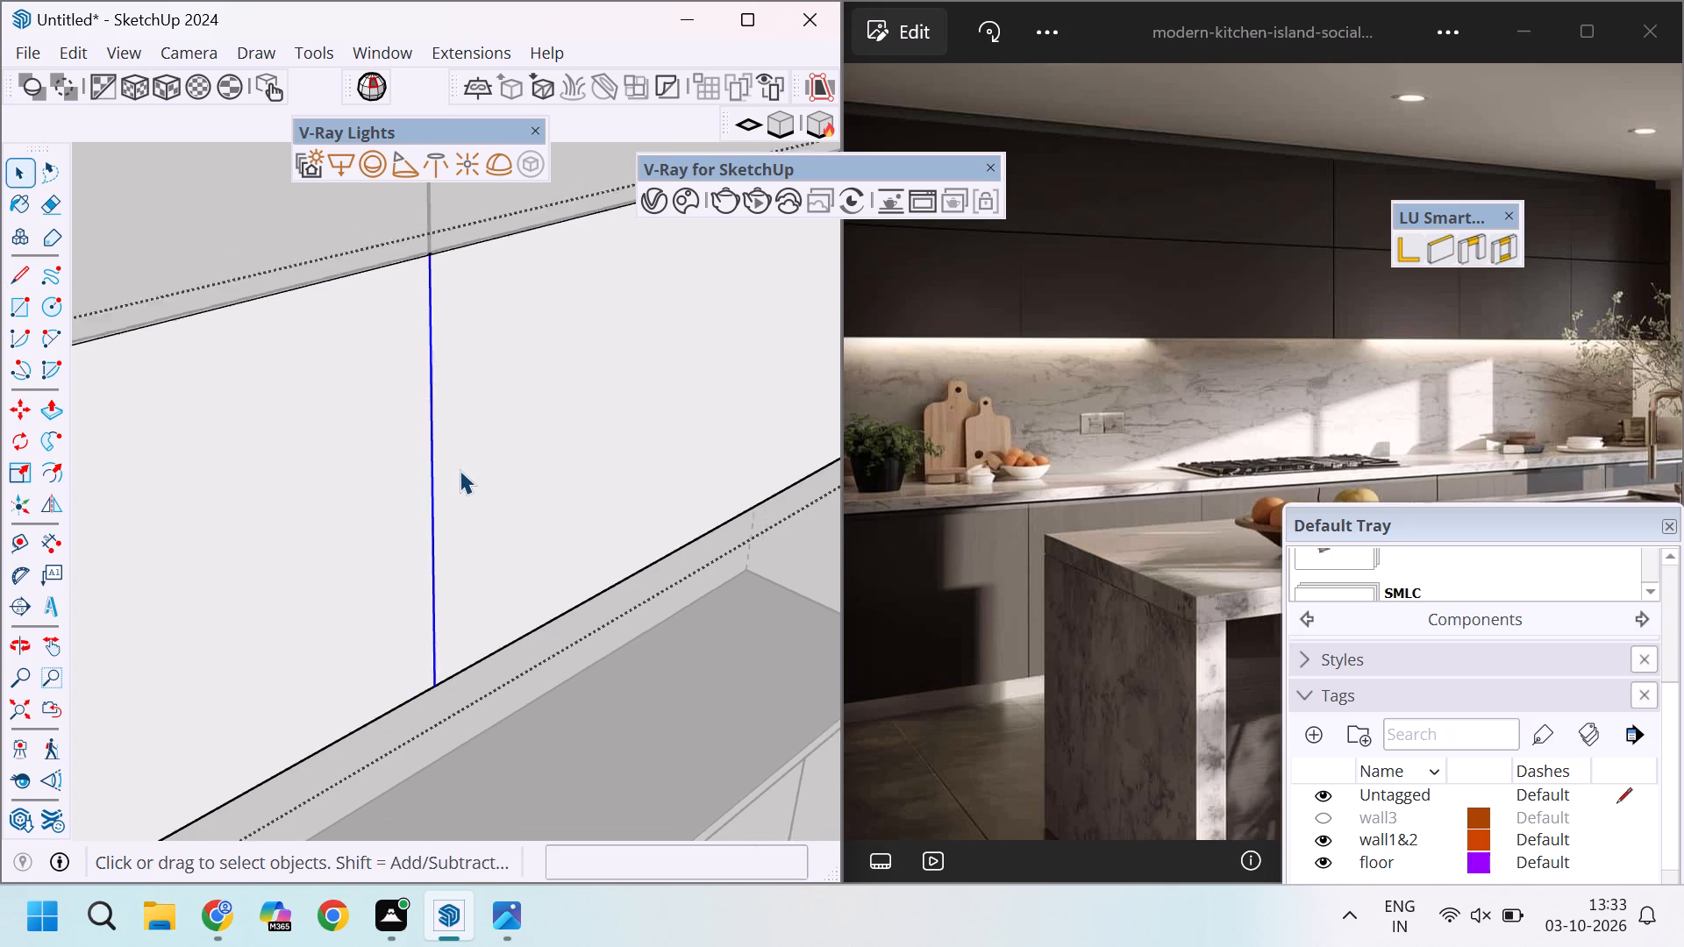
scroll(460, 470, down, 3)
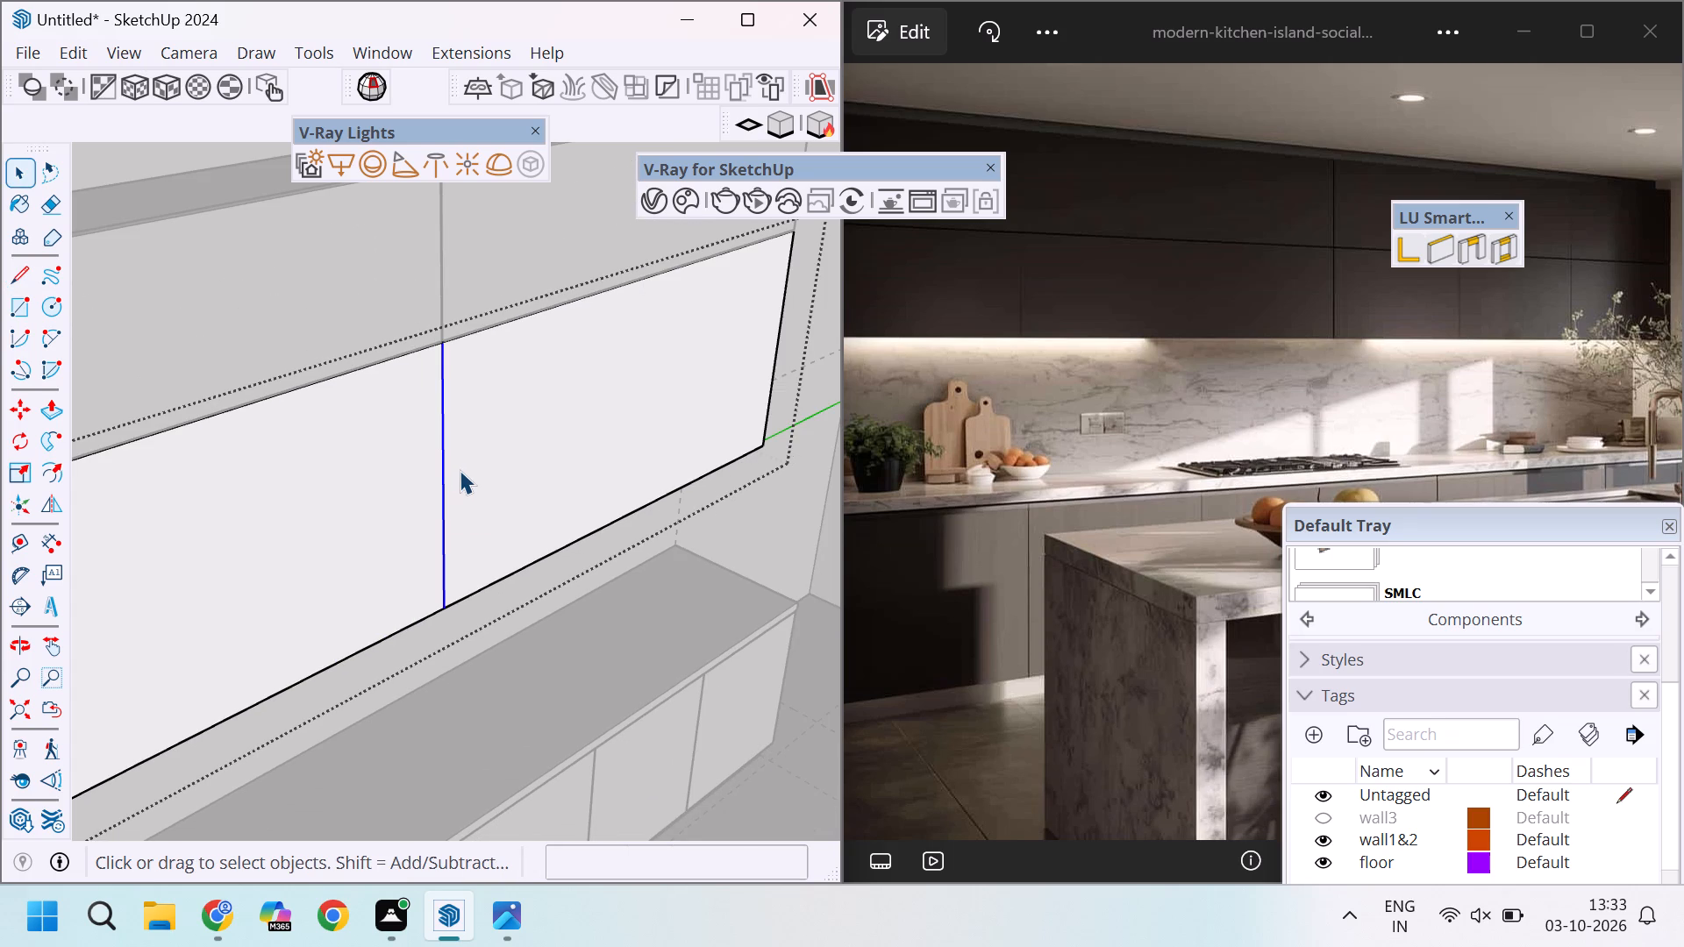
key(m)
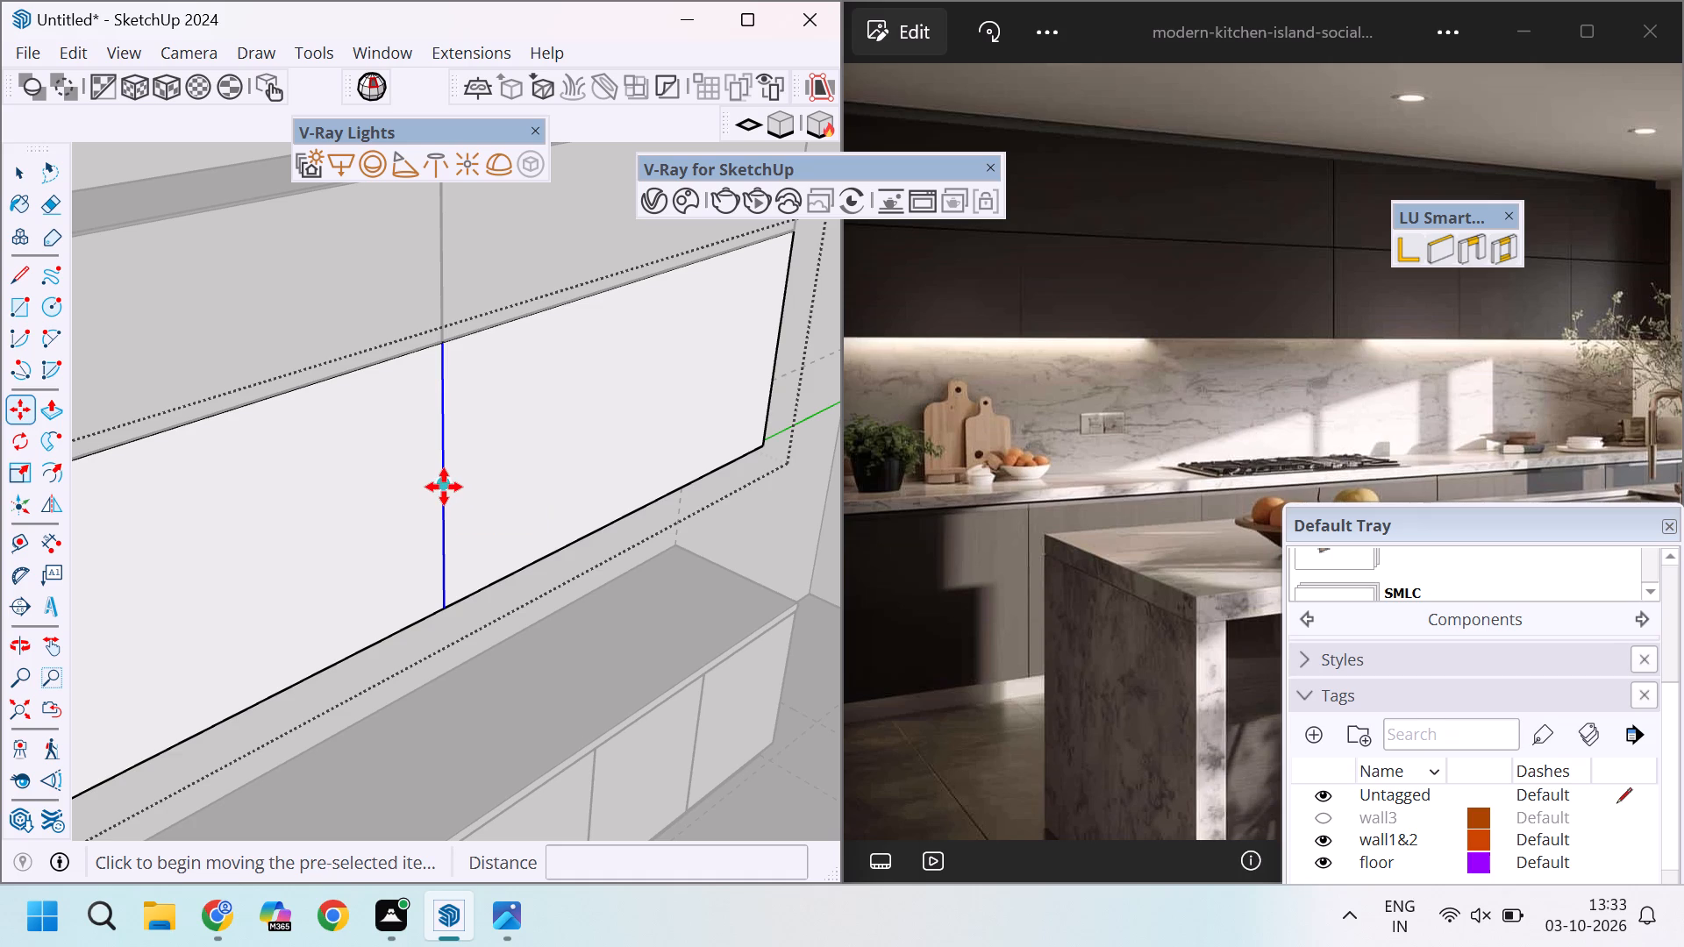
click(444, 487)
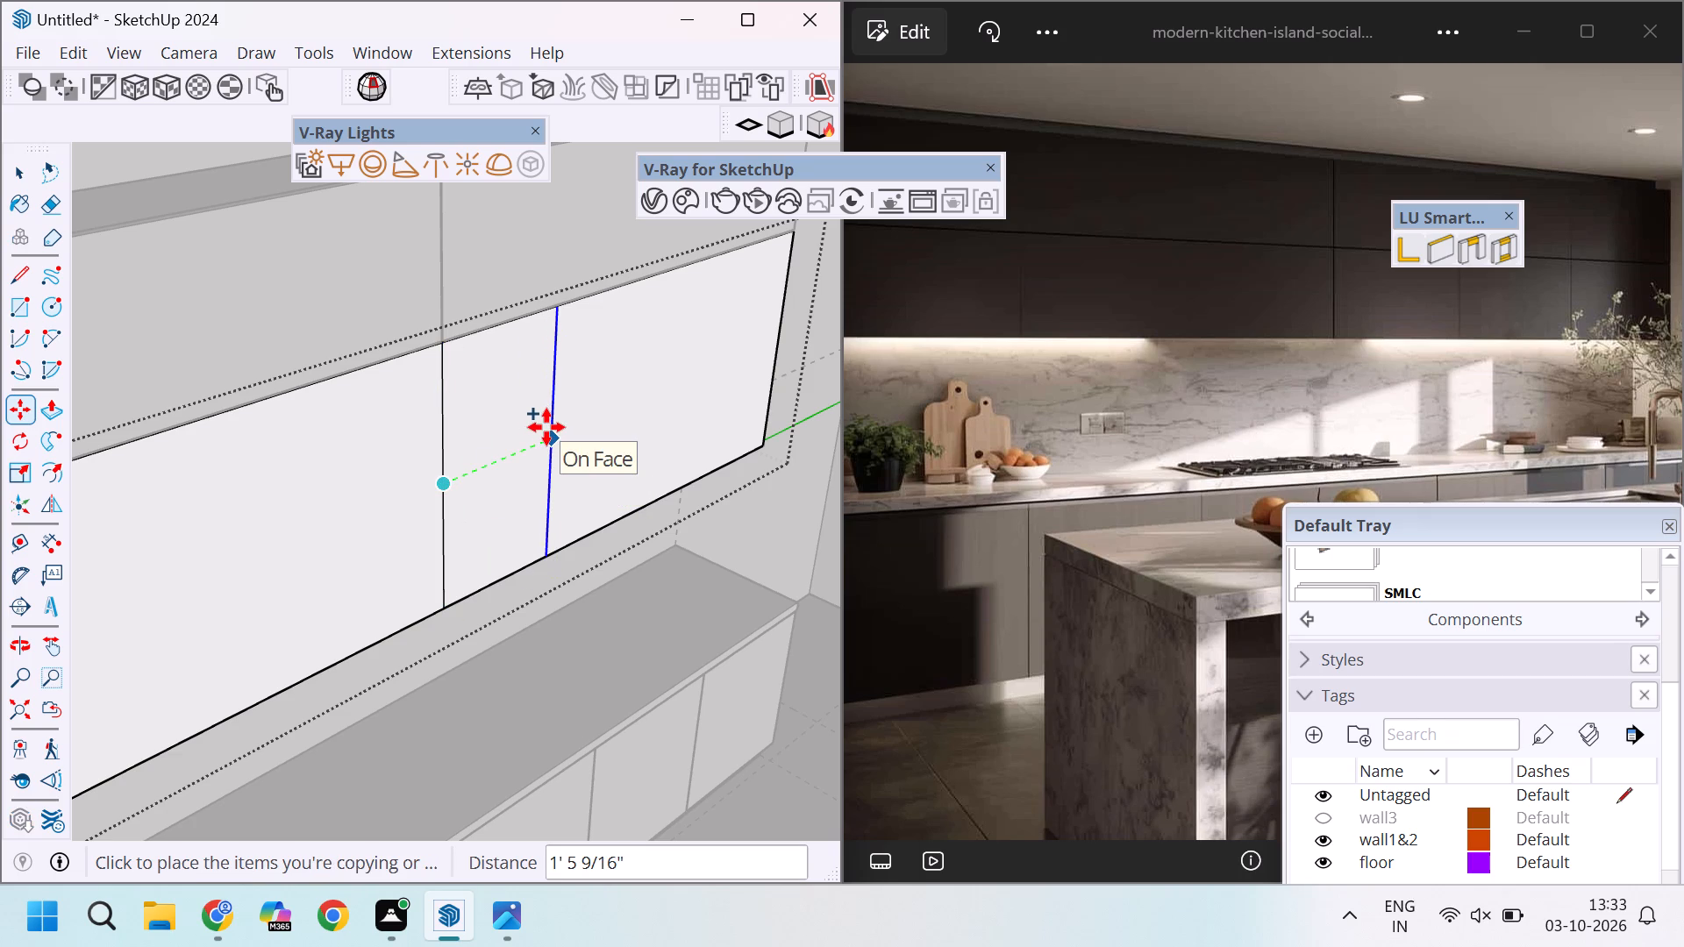
text(1'6)
key(Return)
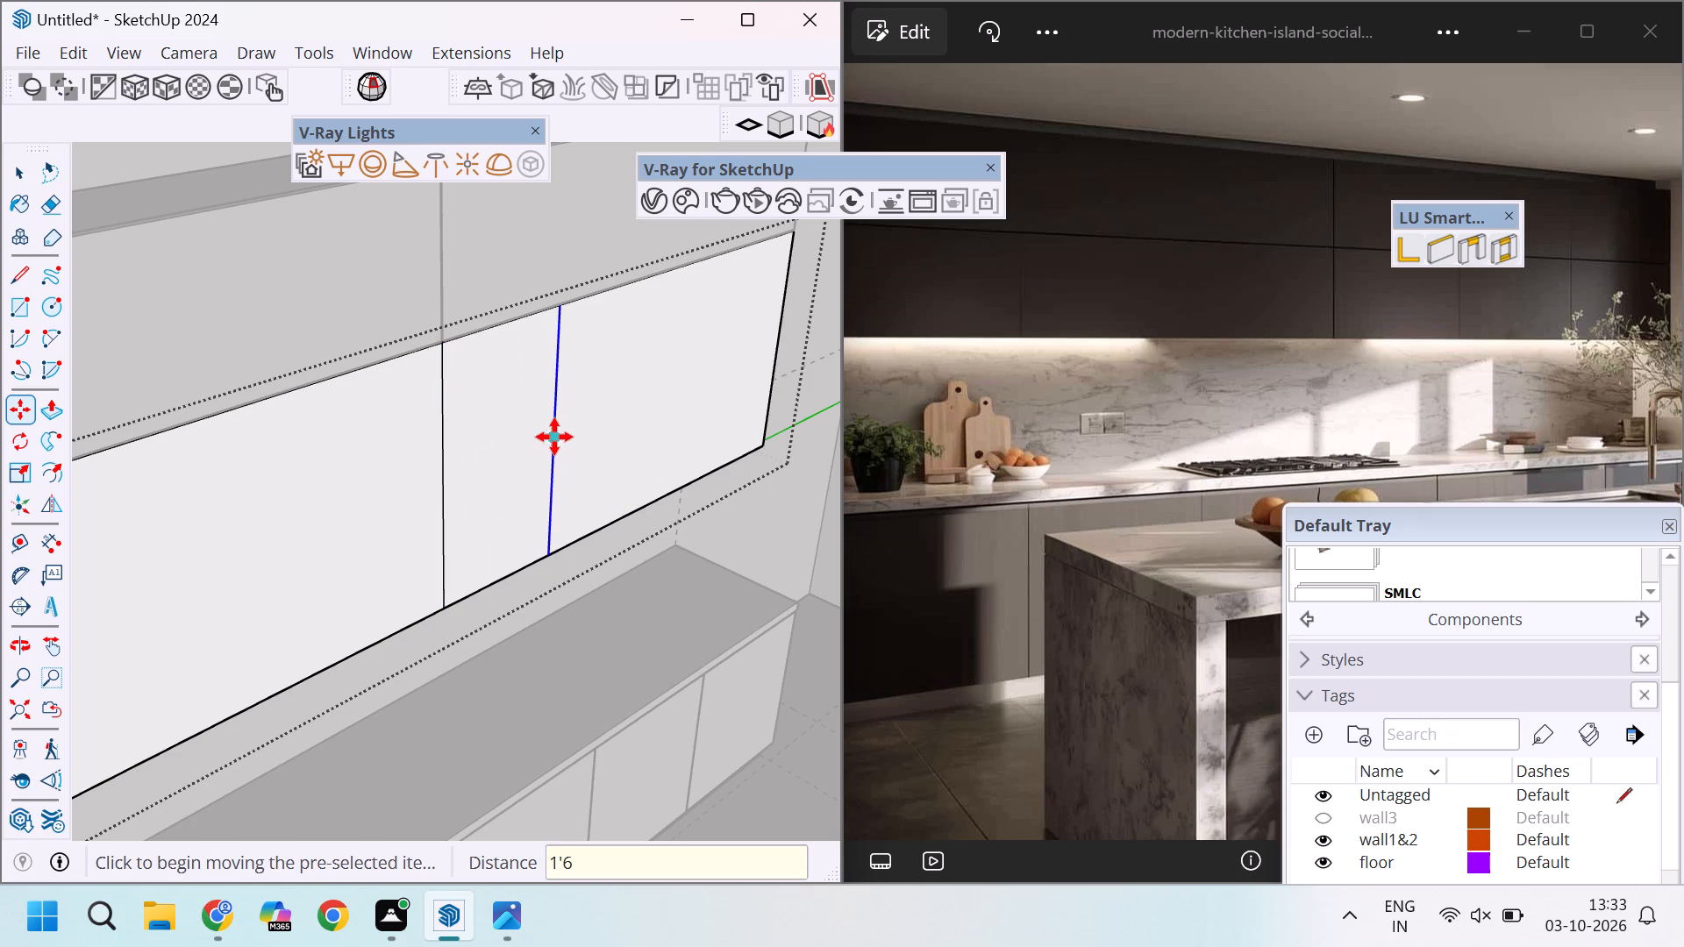
Copy the right-hand division line 3' toward the cabinet's left end, so the two copies flank the central line.
click(554, 437)
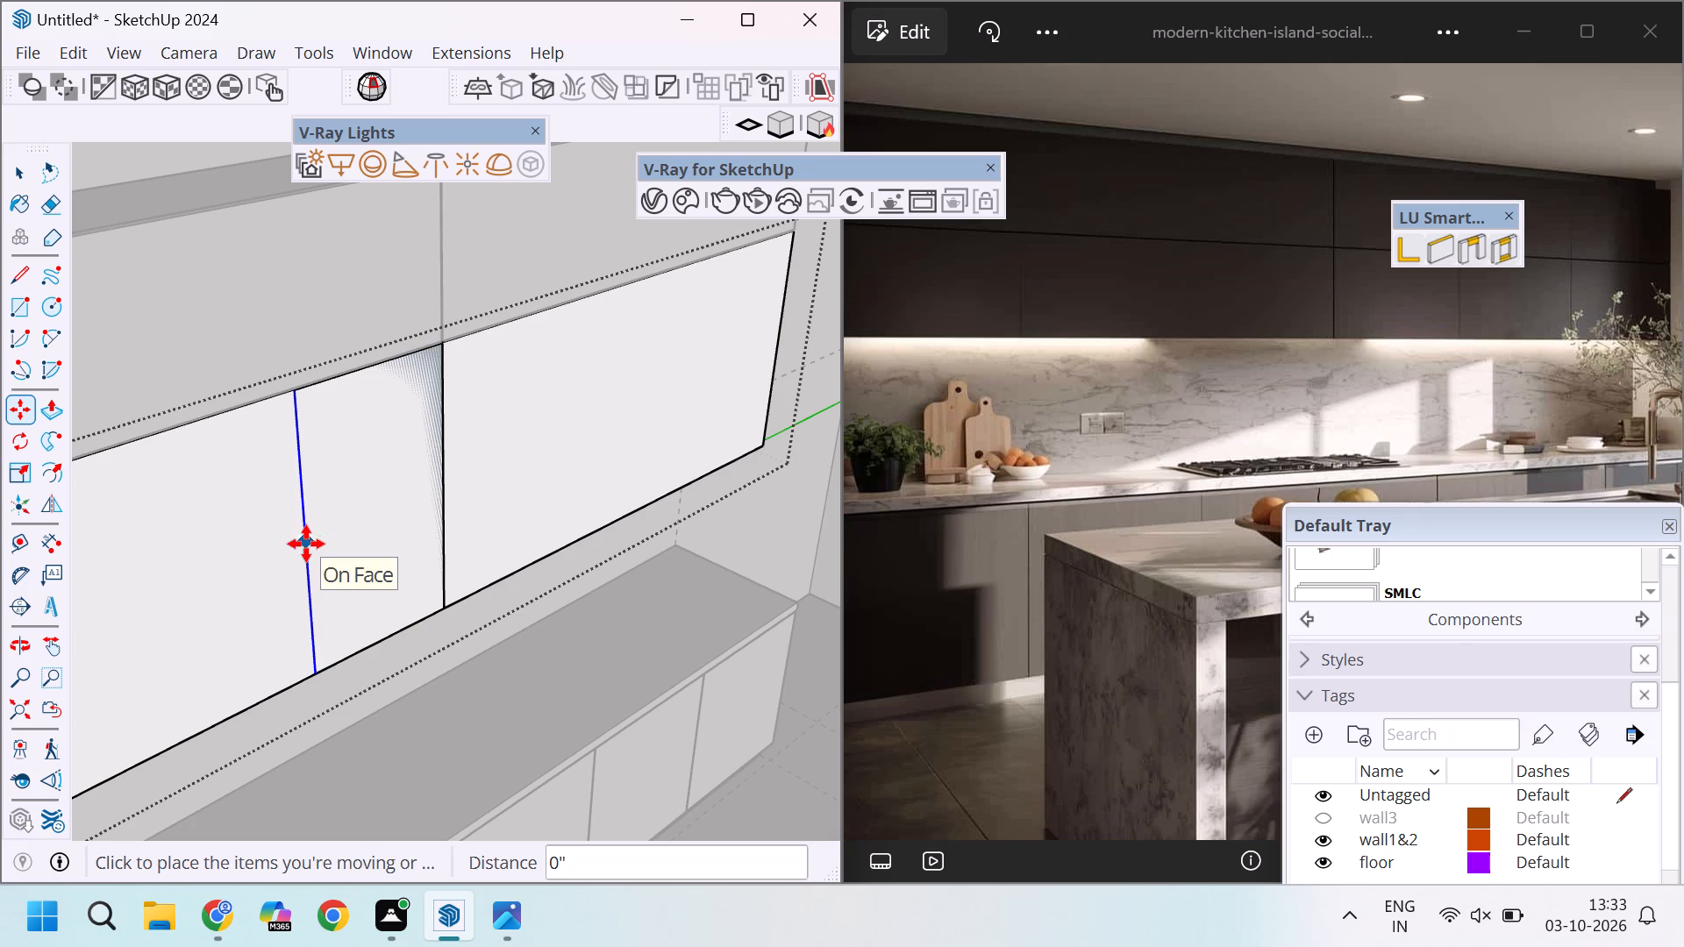
key(ctrl+z)
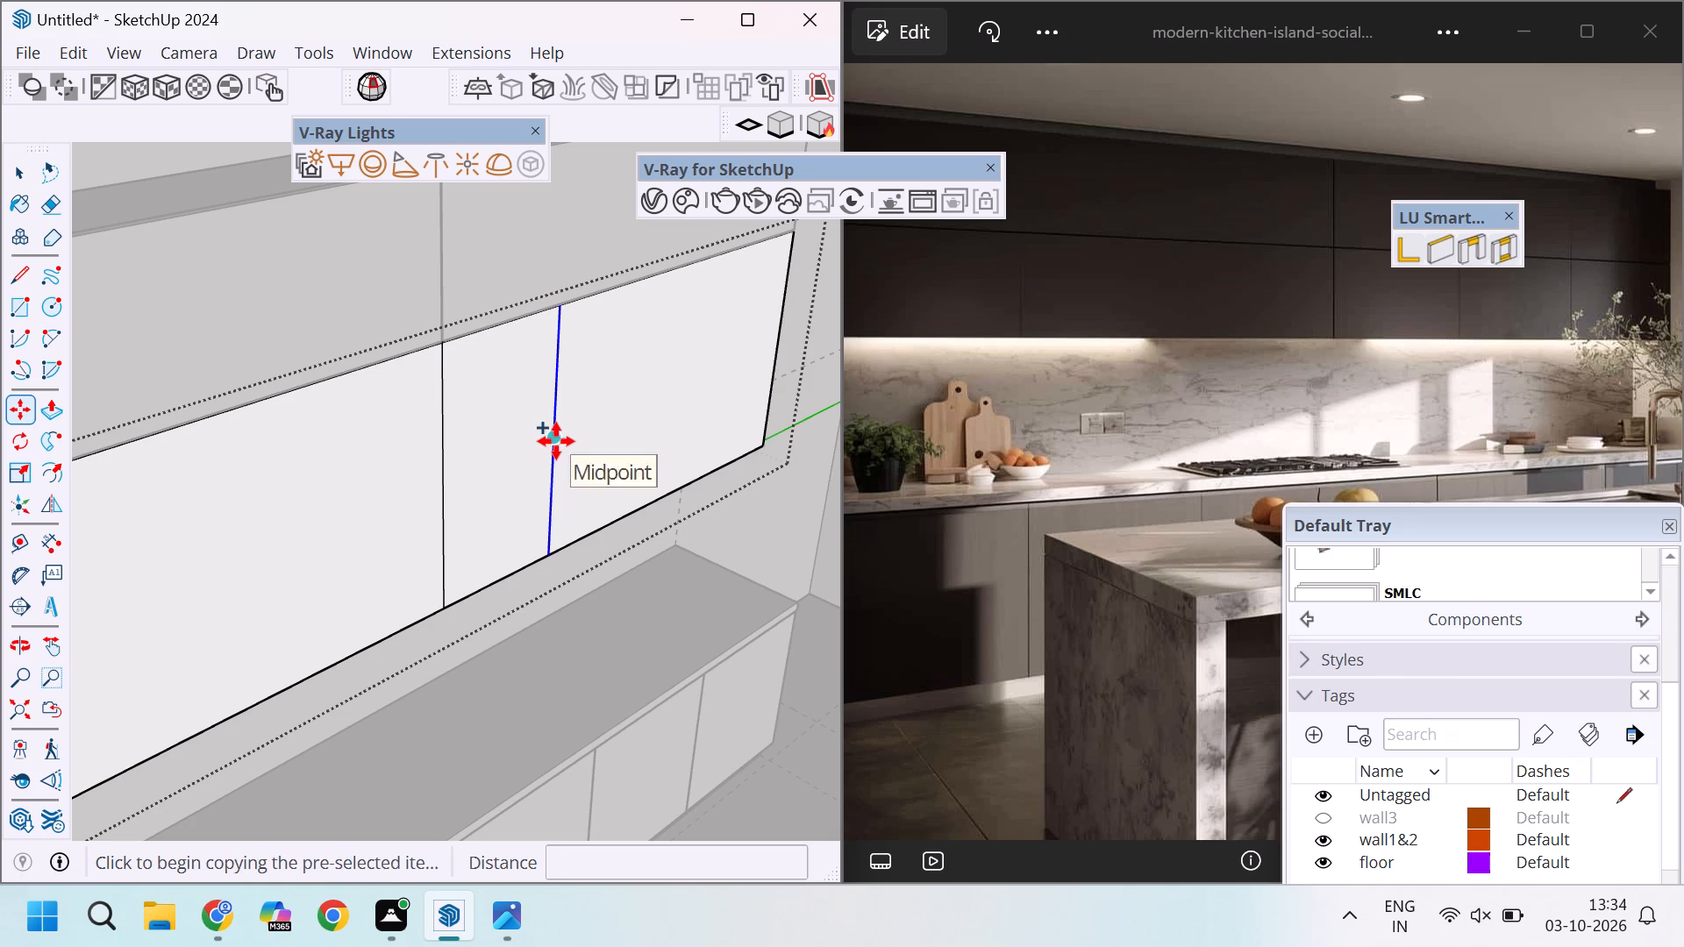
click(556, 441)
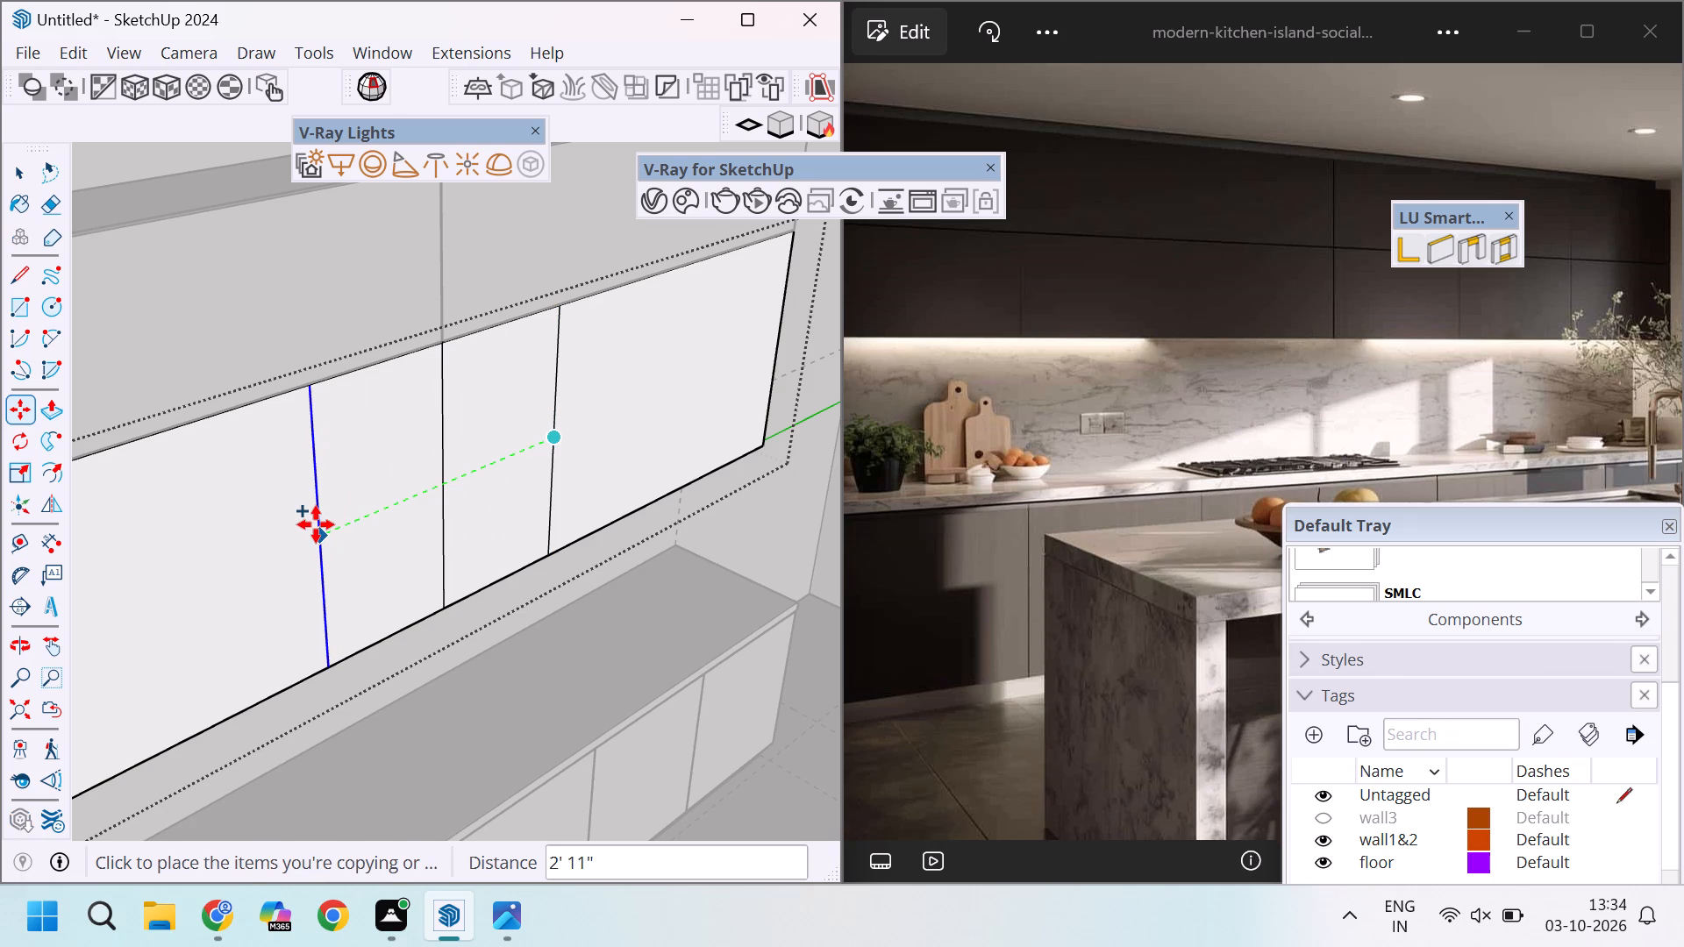
text(3')
key(Return)
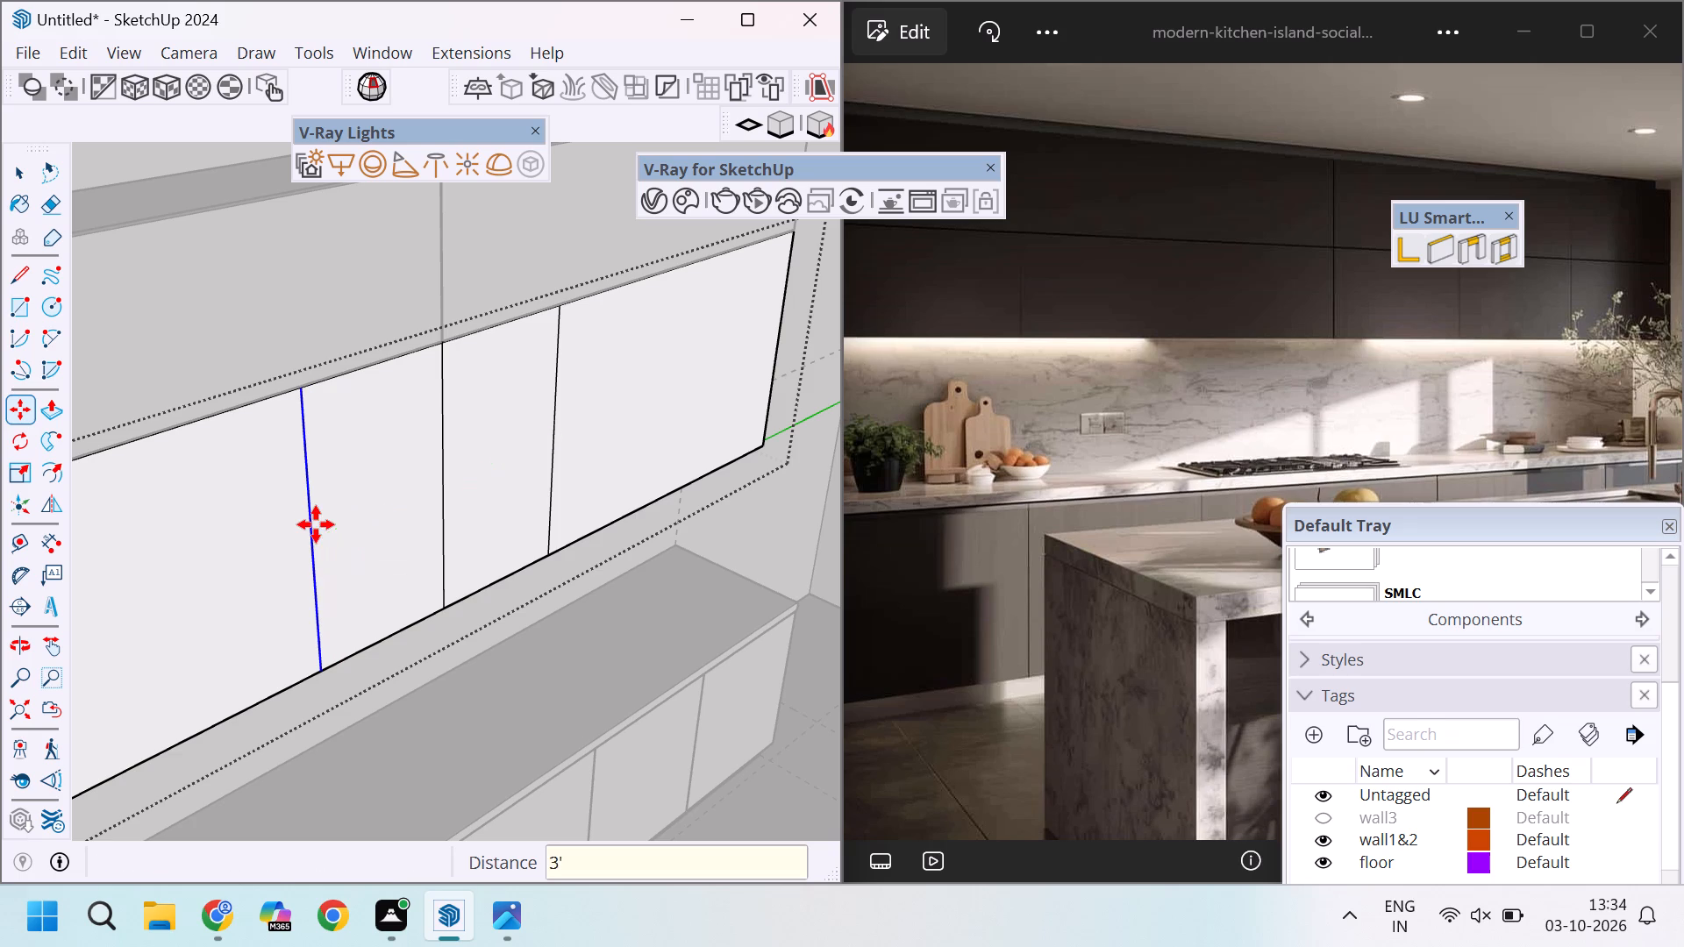
key(space)
Compare the lower wall cabinet's three vertical division lines with the base cabinets' door divisions below.
scroll(382, 556, down, 4)
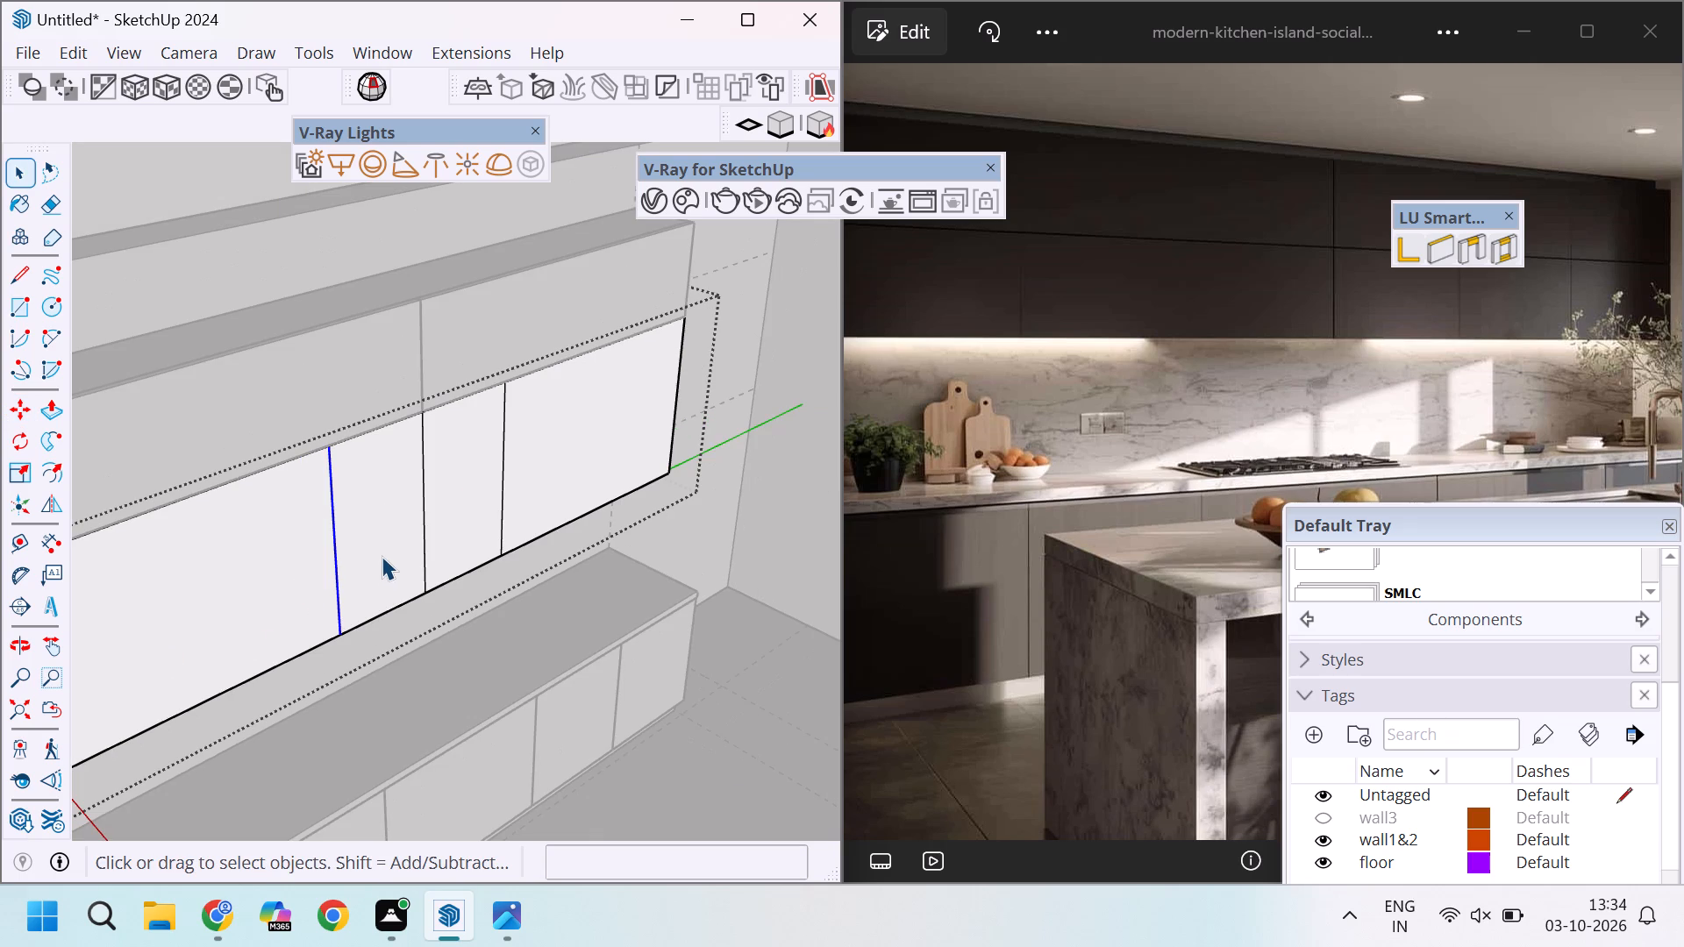
scroll(420, 451, down, 6)
scroll(420, 451, up, 6)
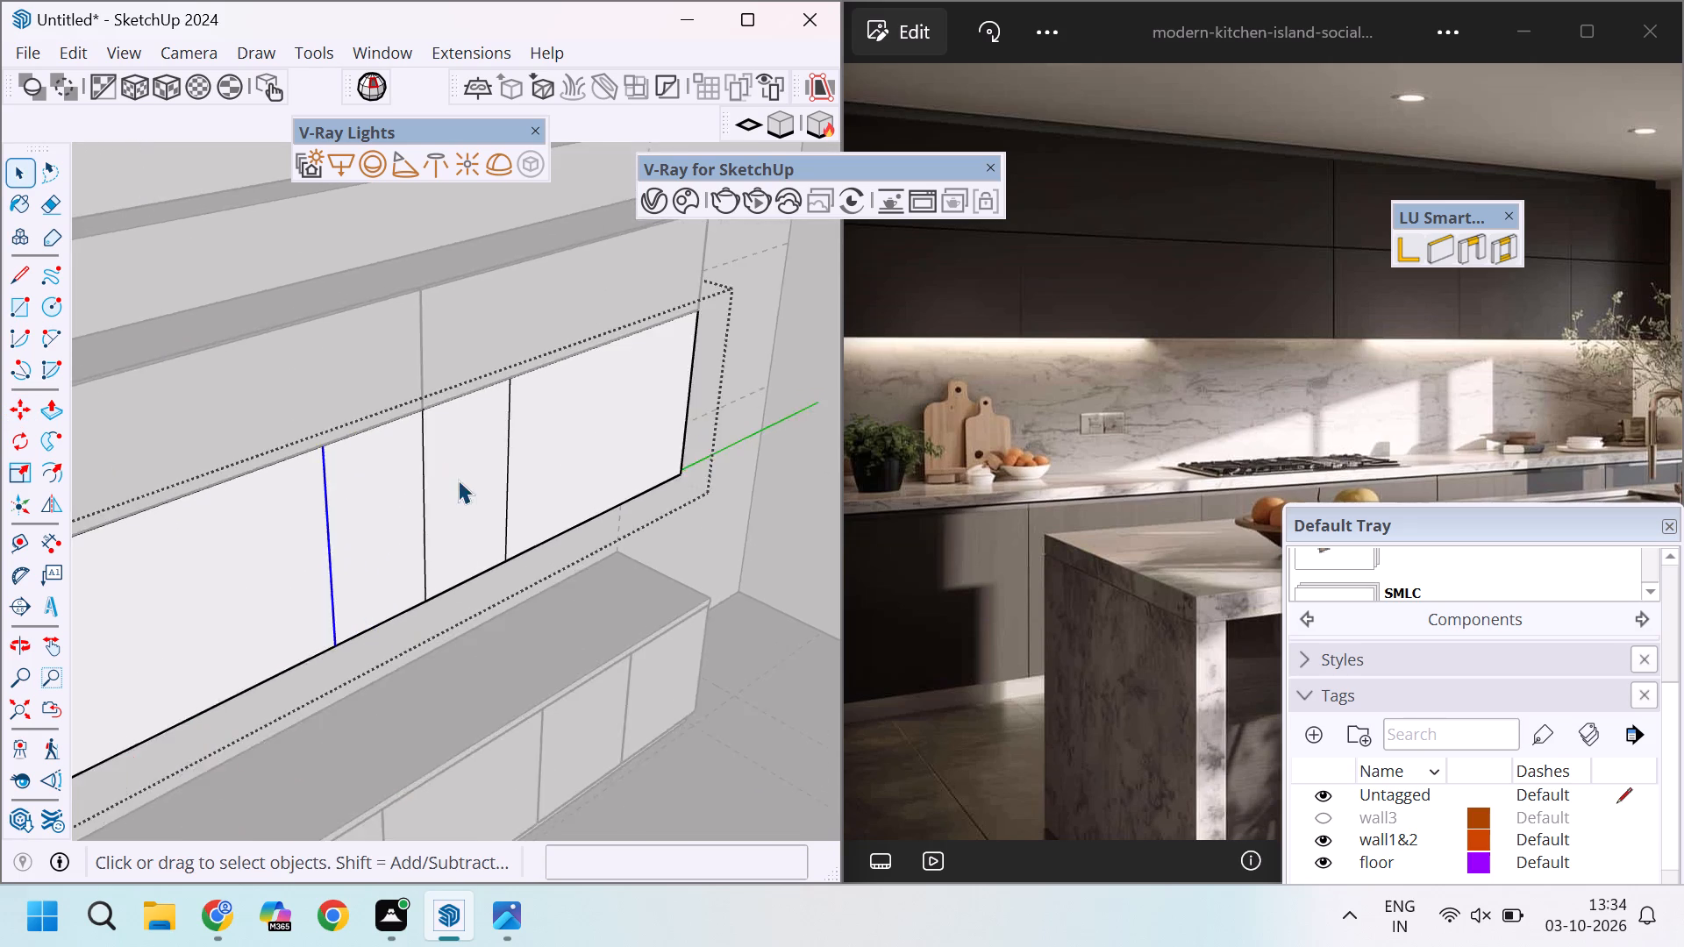
scroll(458, 480, up, 5)
scroll(421, 572, up, 5)
scroll(457, 442, down, 12)
scroll(503, 545, up, 4)
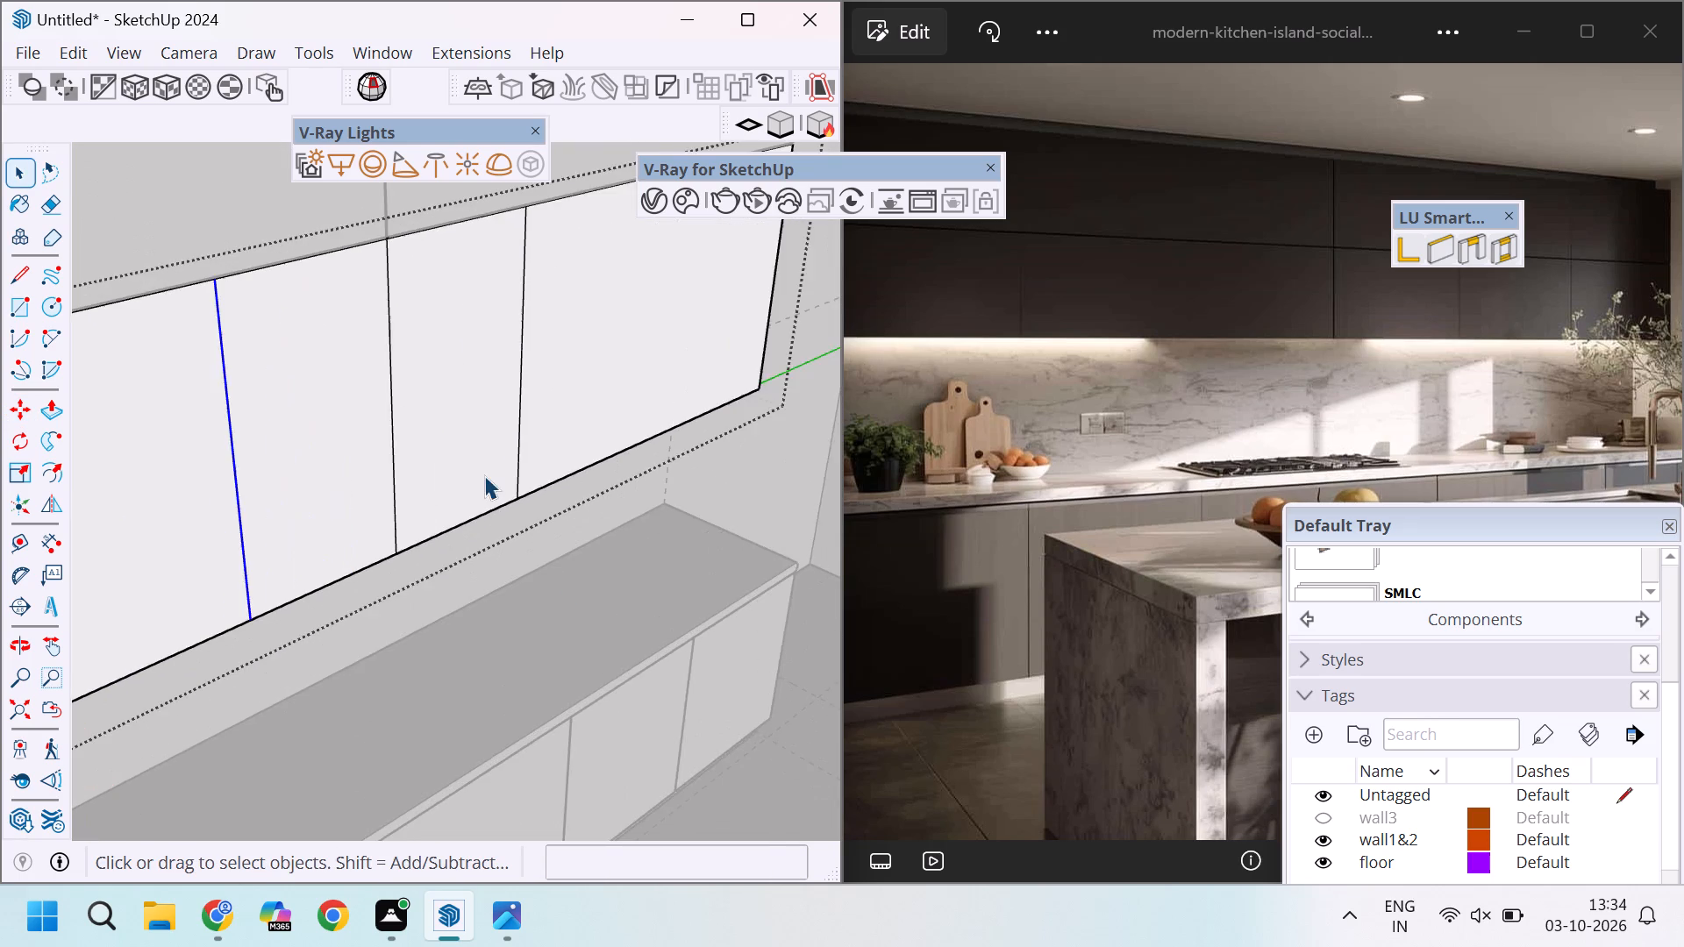
scroll(471, 450, down, 9)
middle_drag(463, 497, 151, 320)
scroll(499, 478, up, 10)
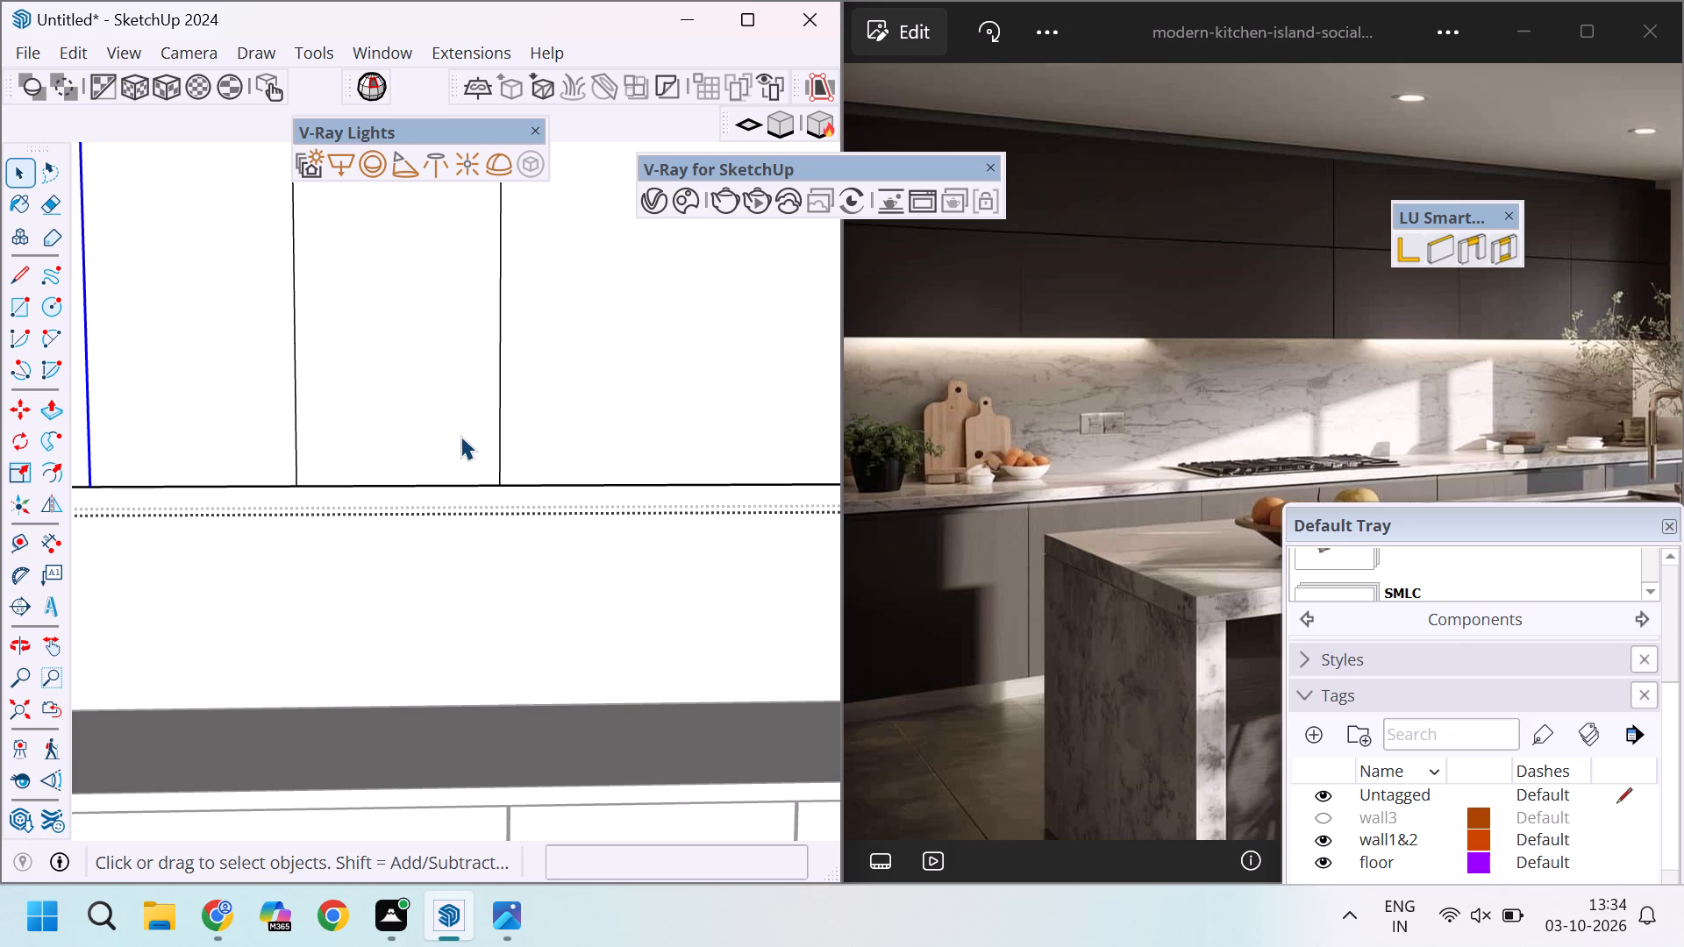
scroll(460, 436, down, 10)
scroll(417, 350, up, 6)
scroll(442, 420, down, 4)
scroll(331, 471, up, 3)
scroll(256, 479, up, 2)
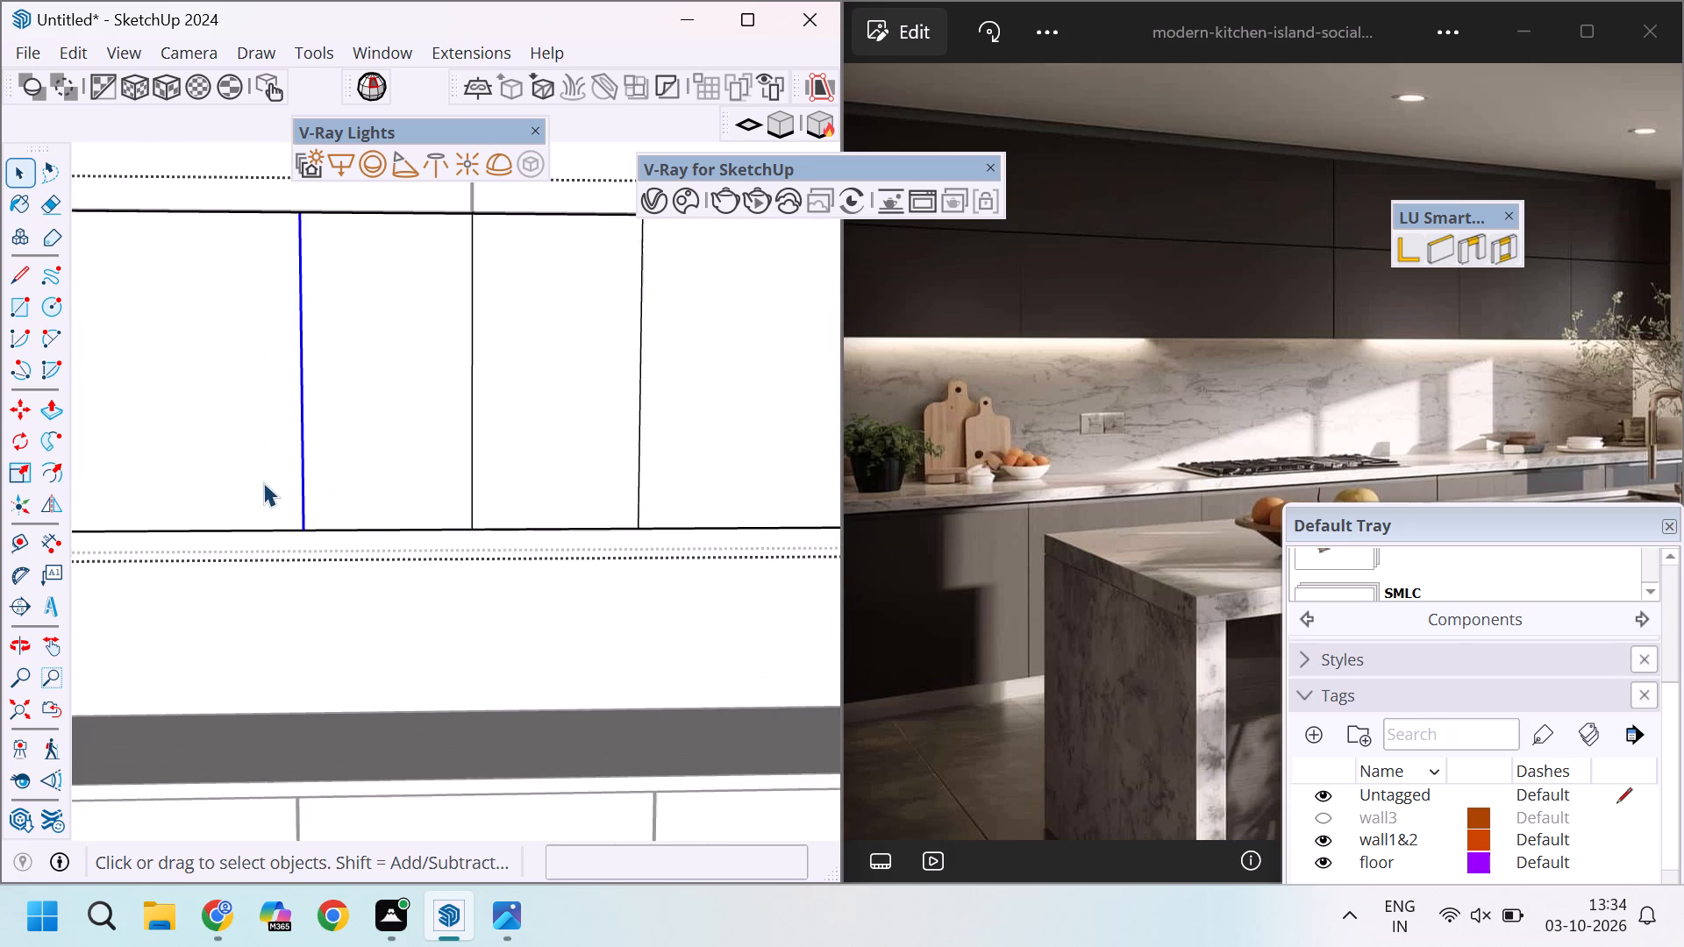
Check the alignment of the lower wall cabinet's division lines with the base cabinets' door divisions.
scroll(308, 444, up, 5)
scroll(267, 491, down, 7)
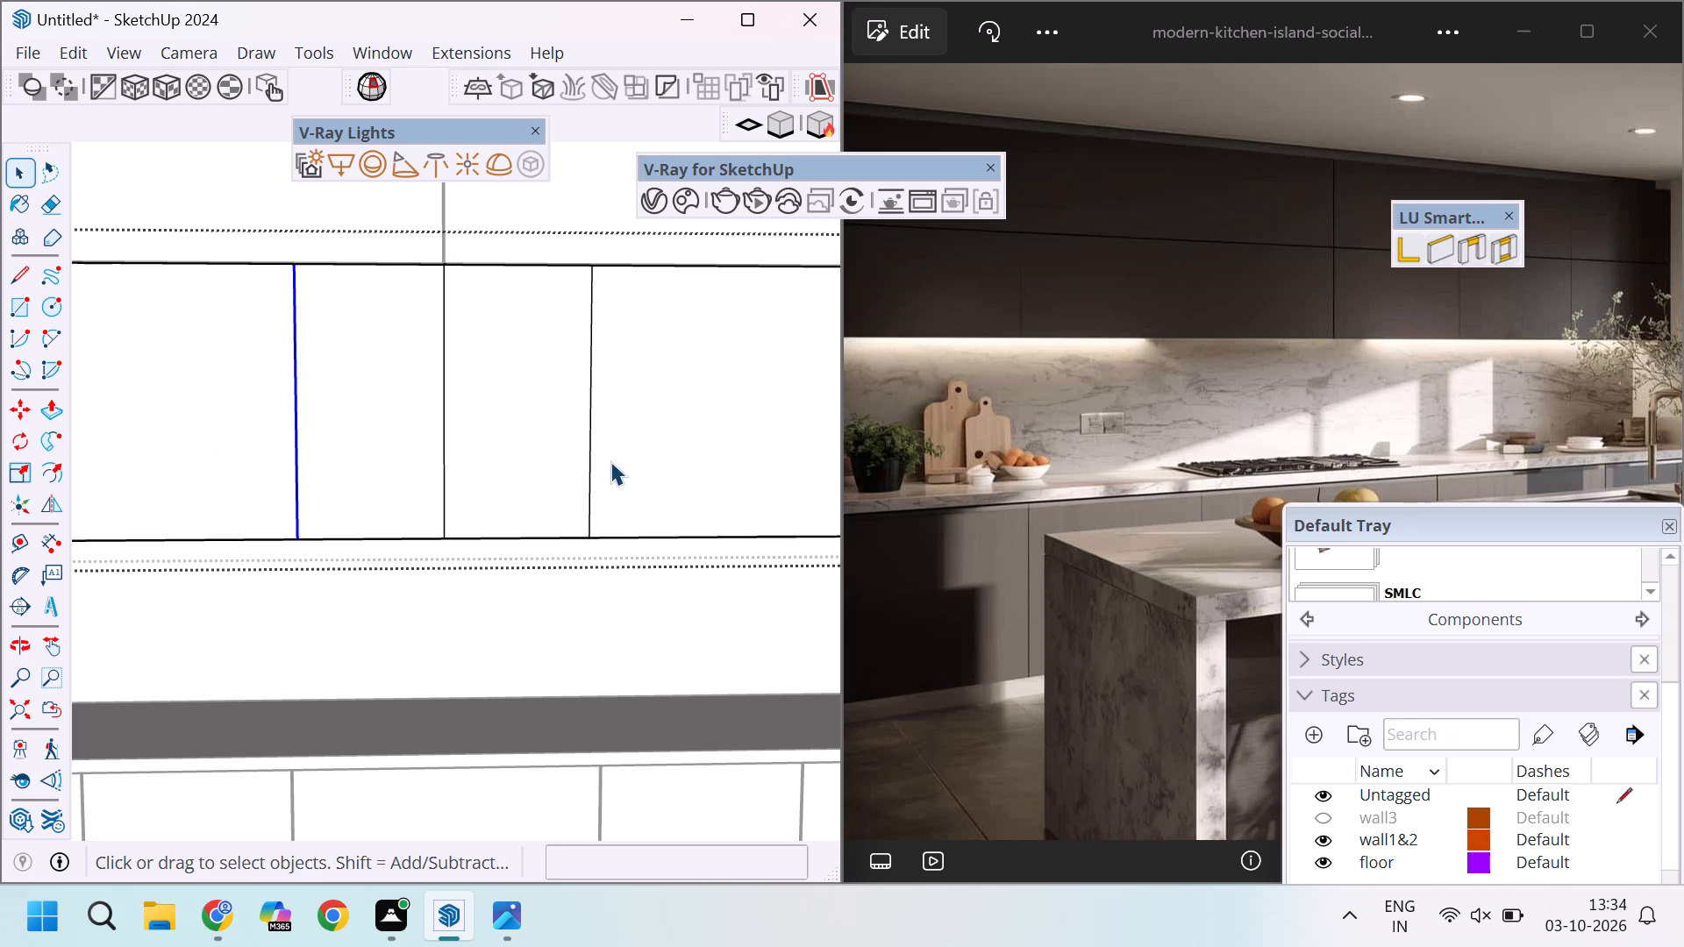
scroll(588, 460, up, 3)
scroll(588, 460, down, 5)
scroll(453, 487, up, 4)
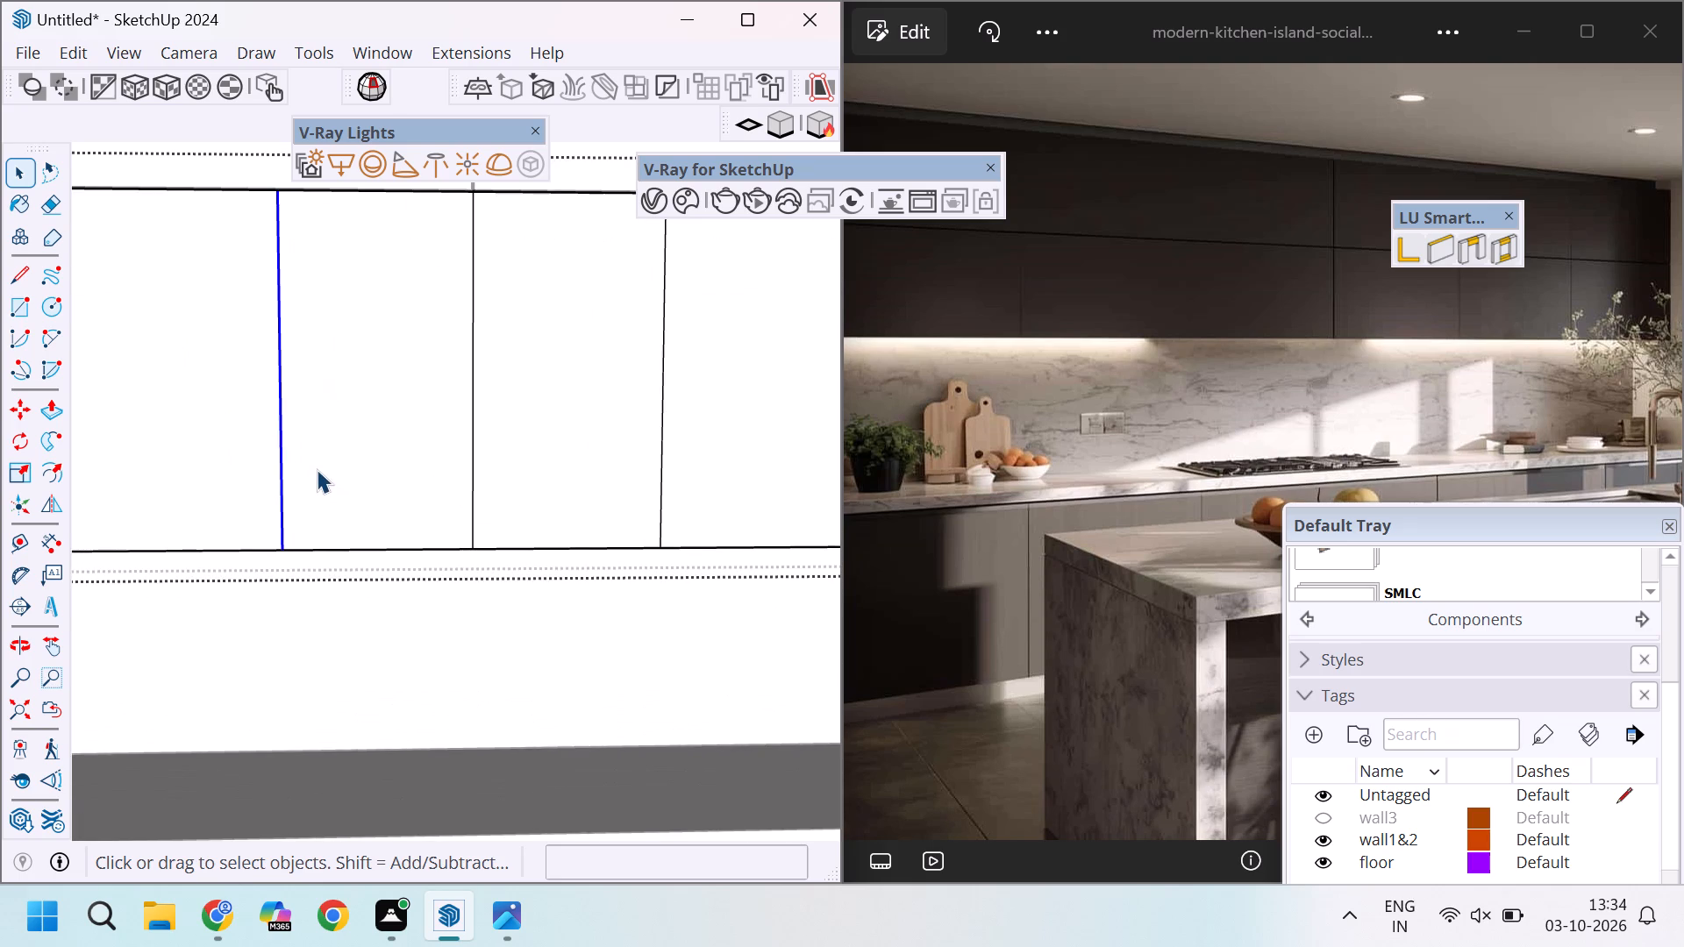
scroll(317, 469, up, 2)
scroll(274, 563, up, 3)
scroll(385, 563, up, 3)
scroll(342, 559, down, 20)
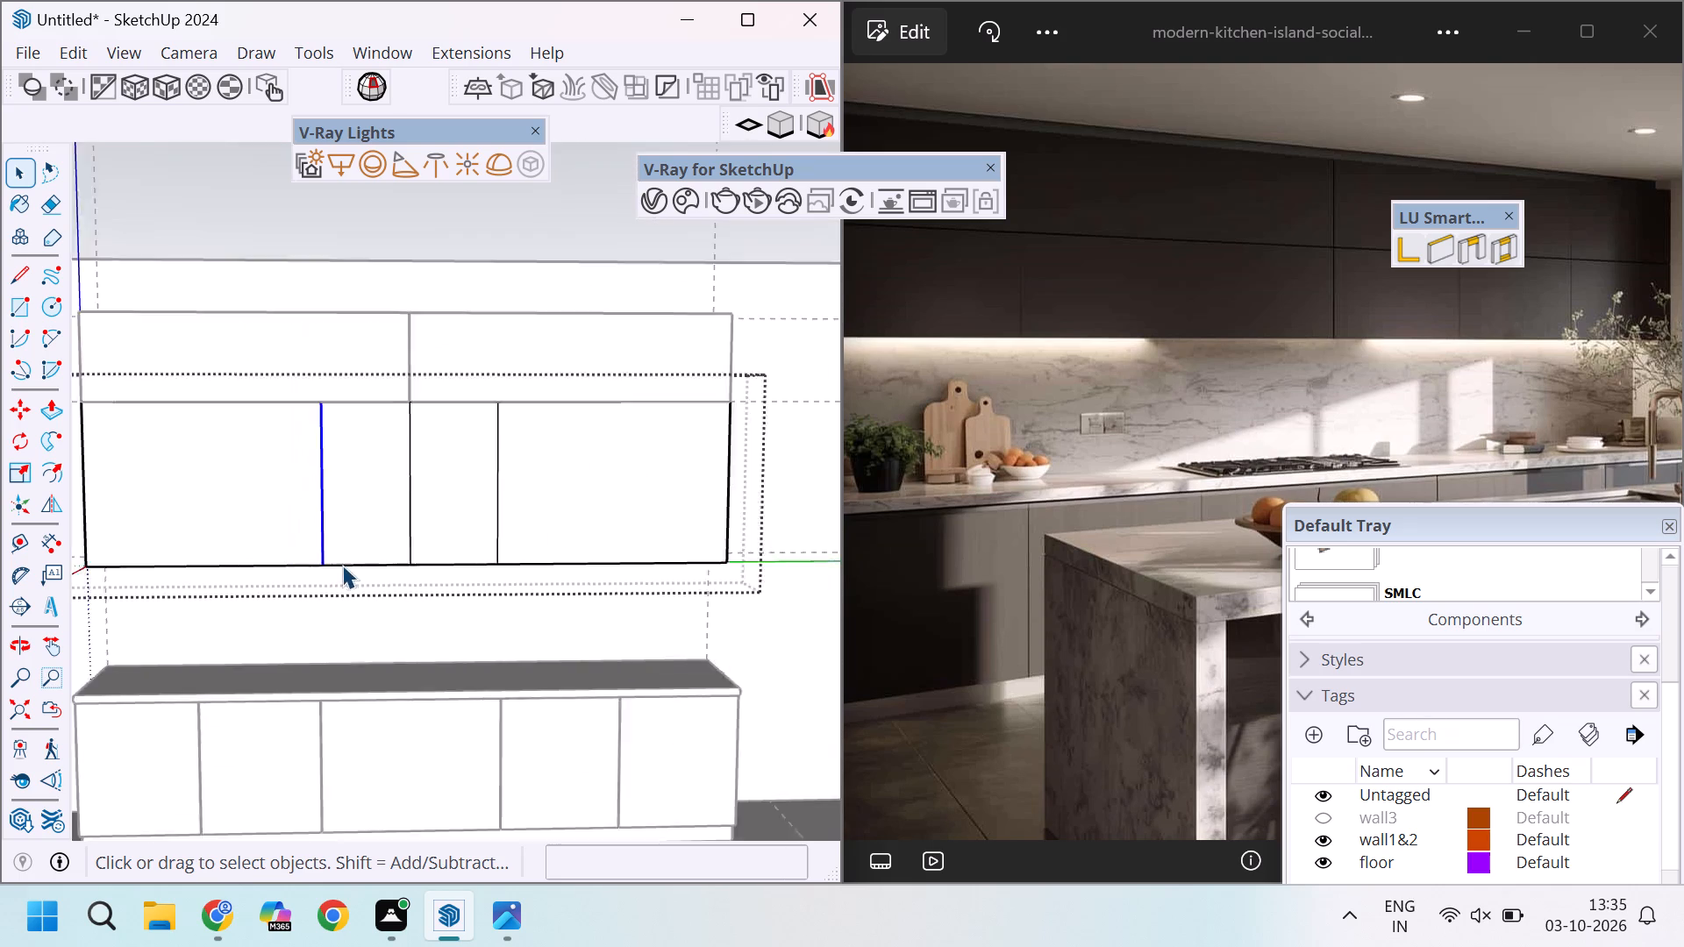
scroll(332, 708, up, 7)
scroll(323, 607, up, 6)
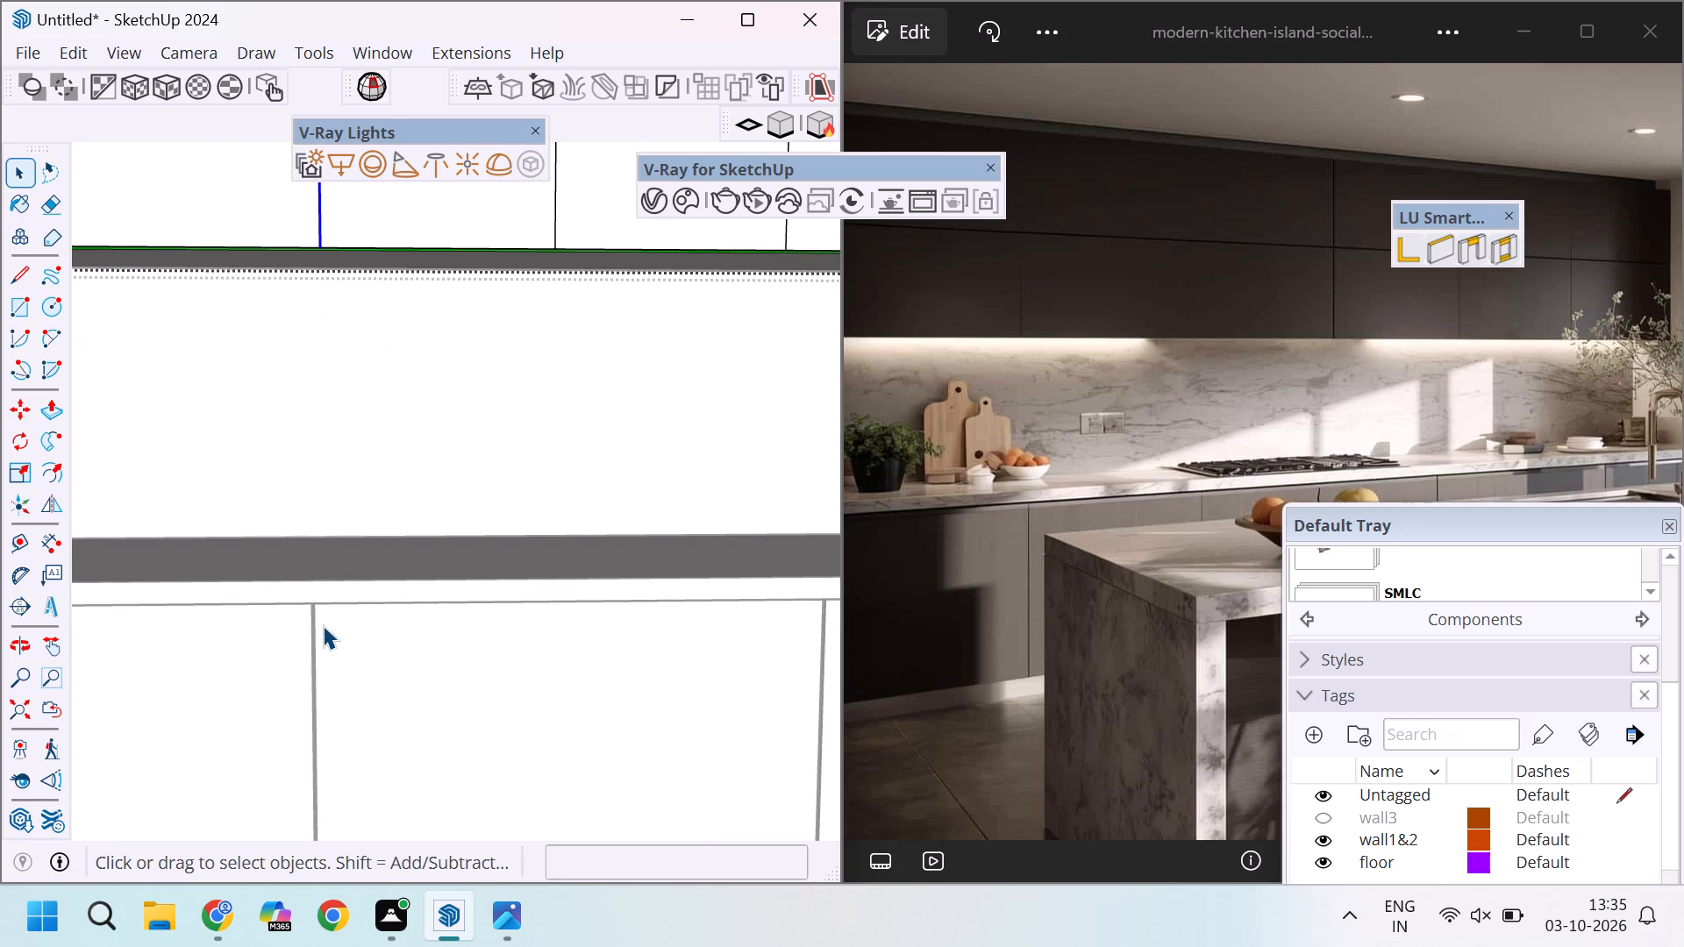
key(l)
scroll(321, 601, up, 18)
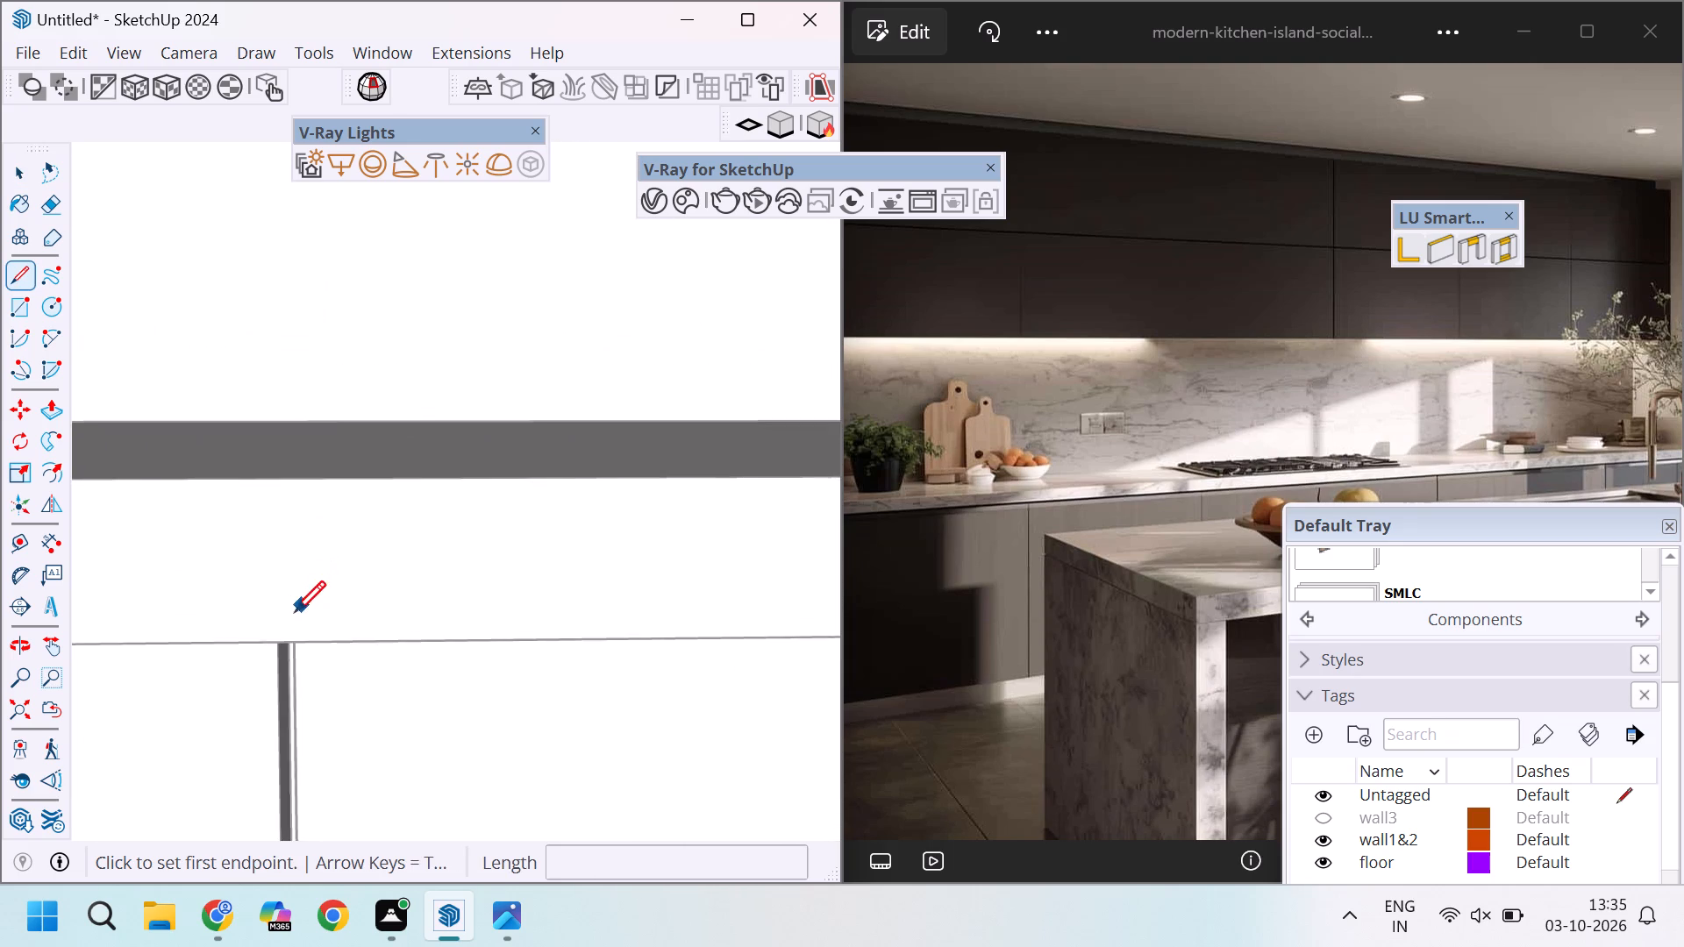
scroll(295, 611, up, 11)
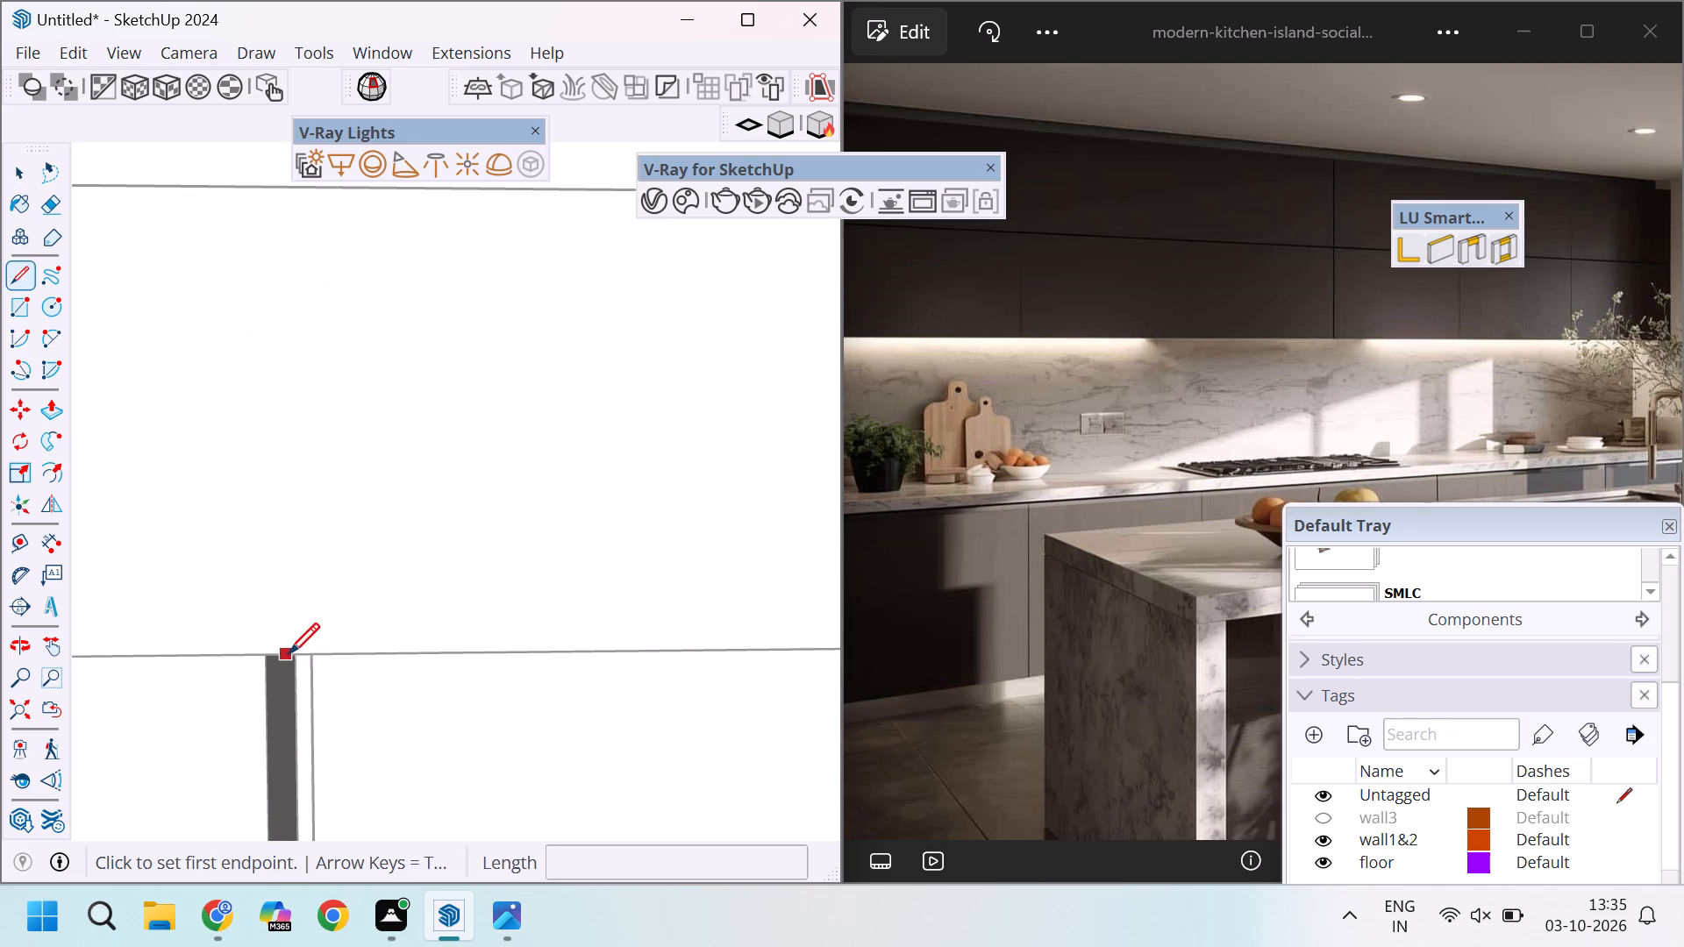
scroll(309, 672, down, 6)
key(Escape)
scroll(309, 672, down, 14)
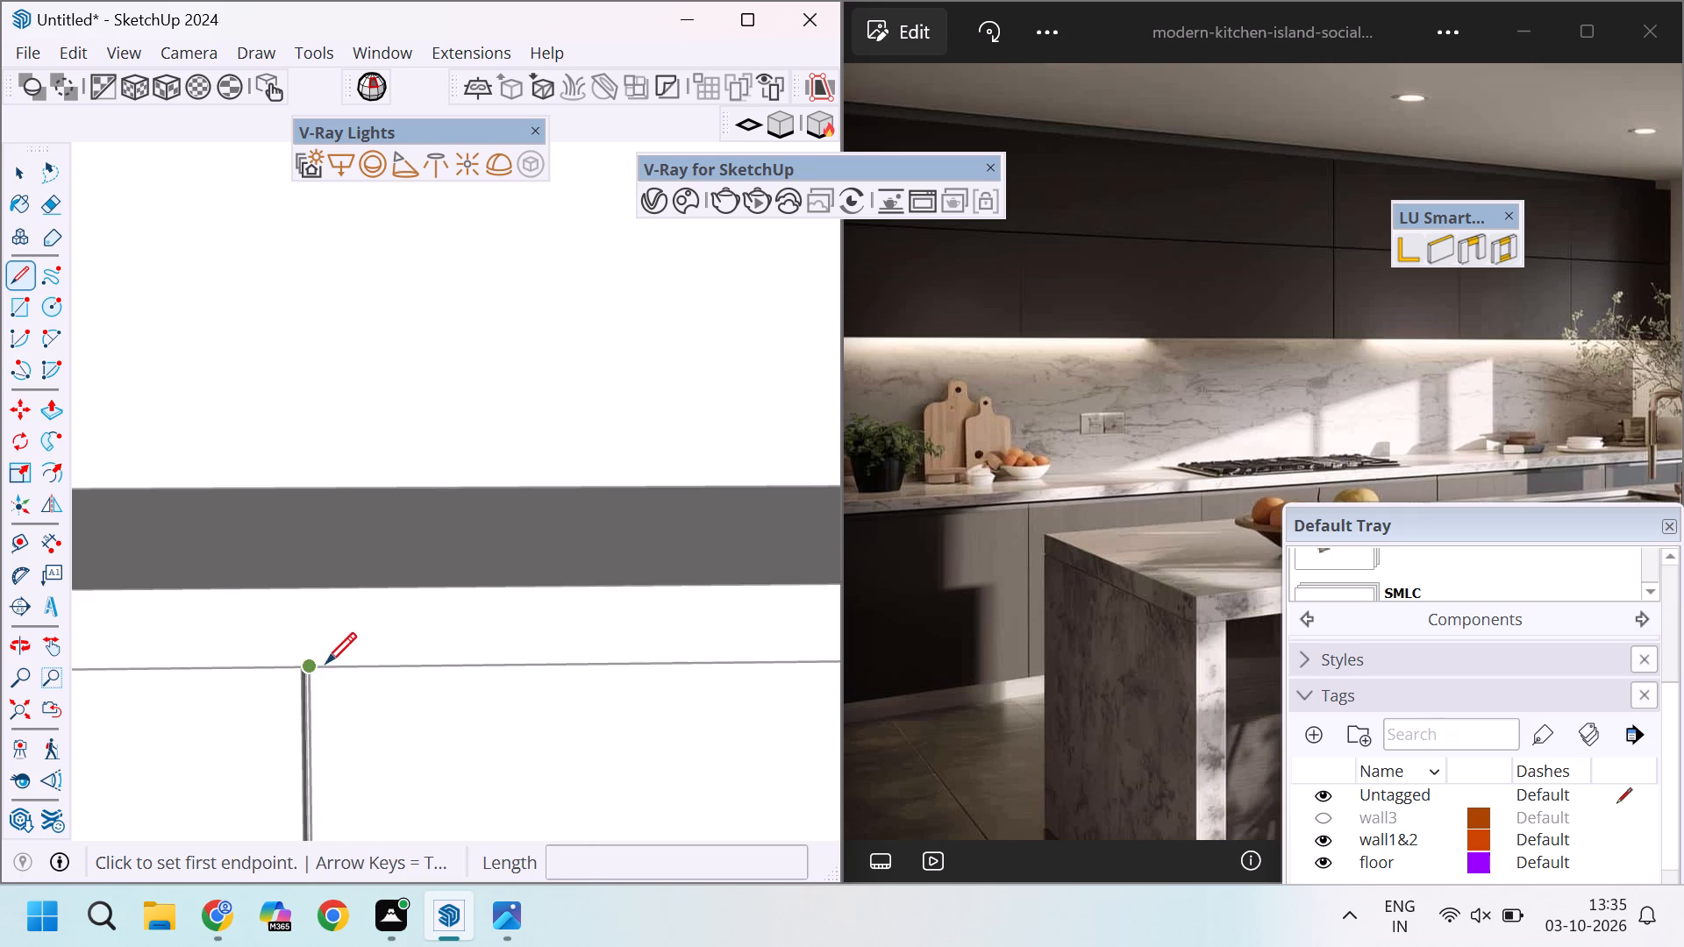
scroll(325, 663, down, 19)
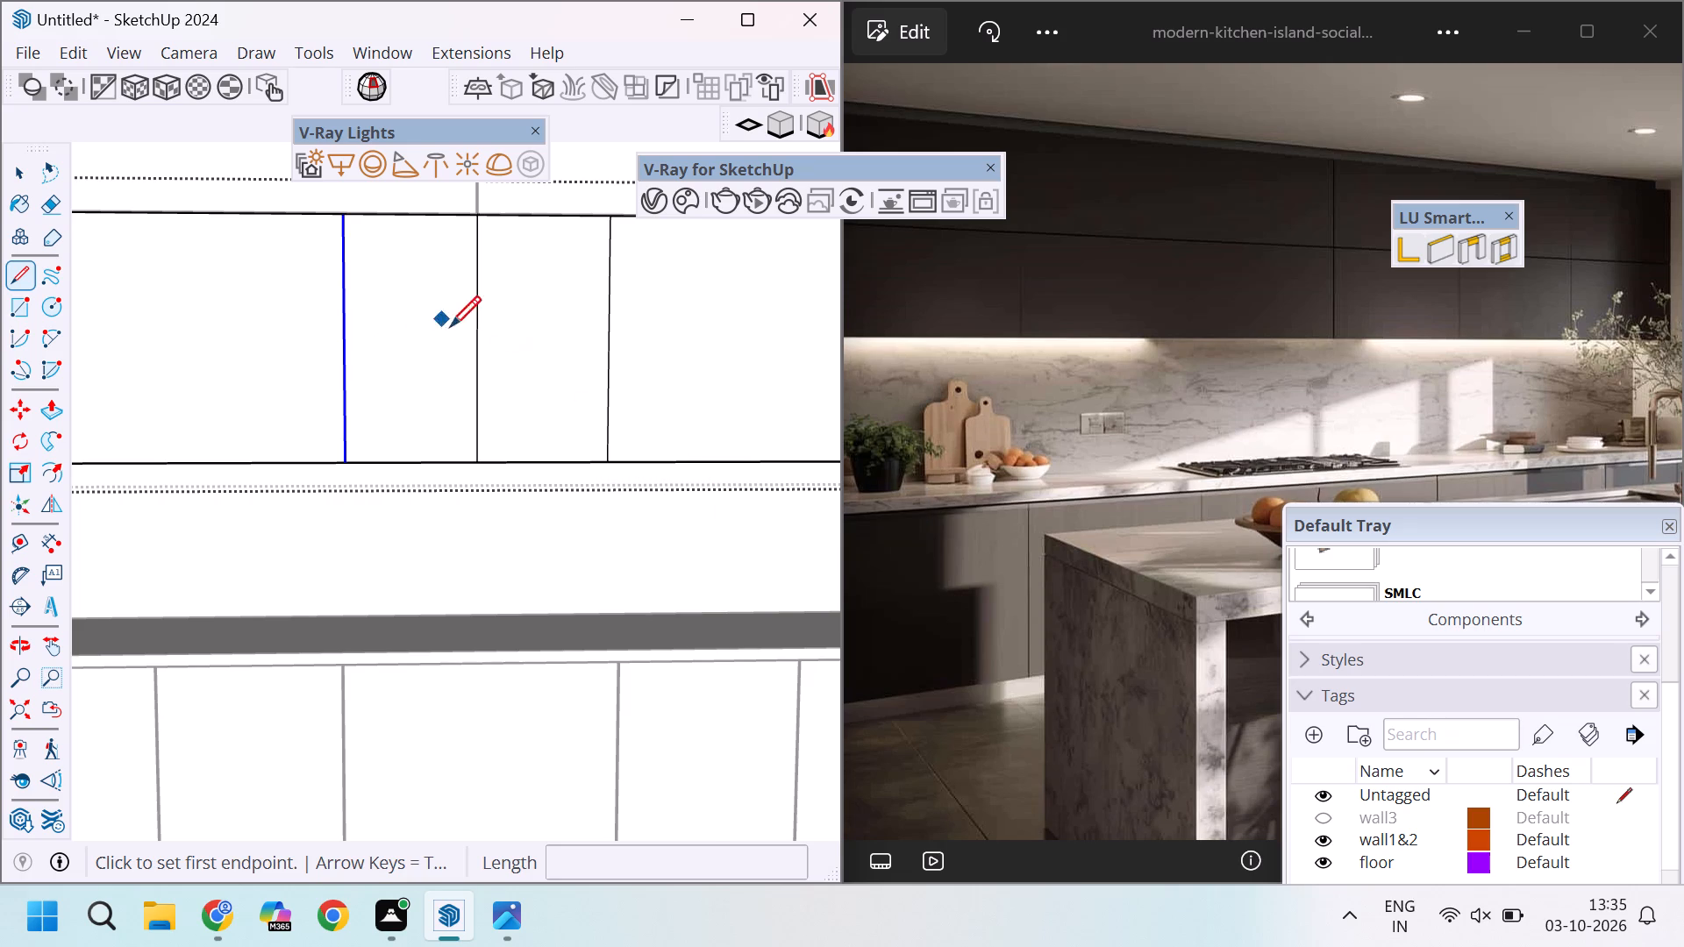
Delete the central vertical division line from the lower wall cabinet's front.
scroll(367, 348, up, 3)
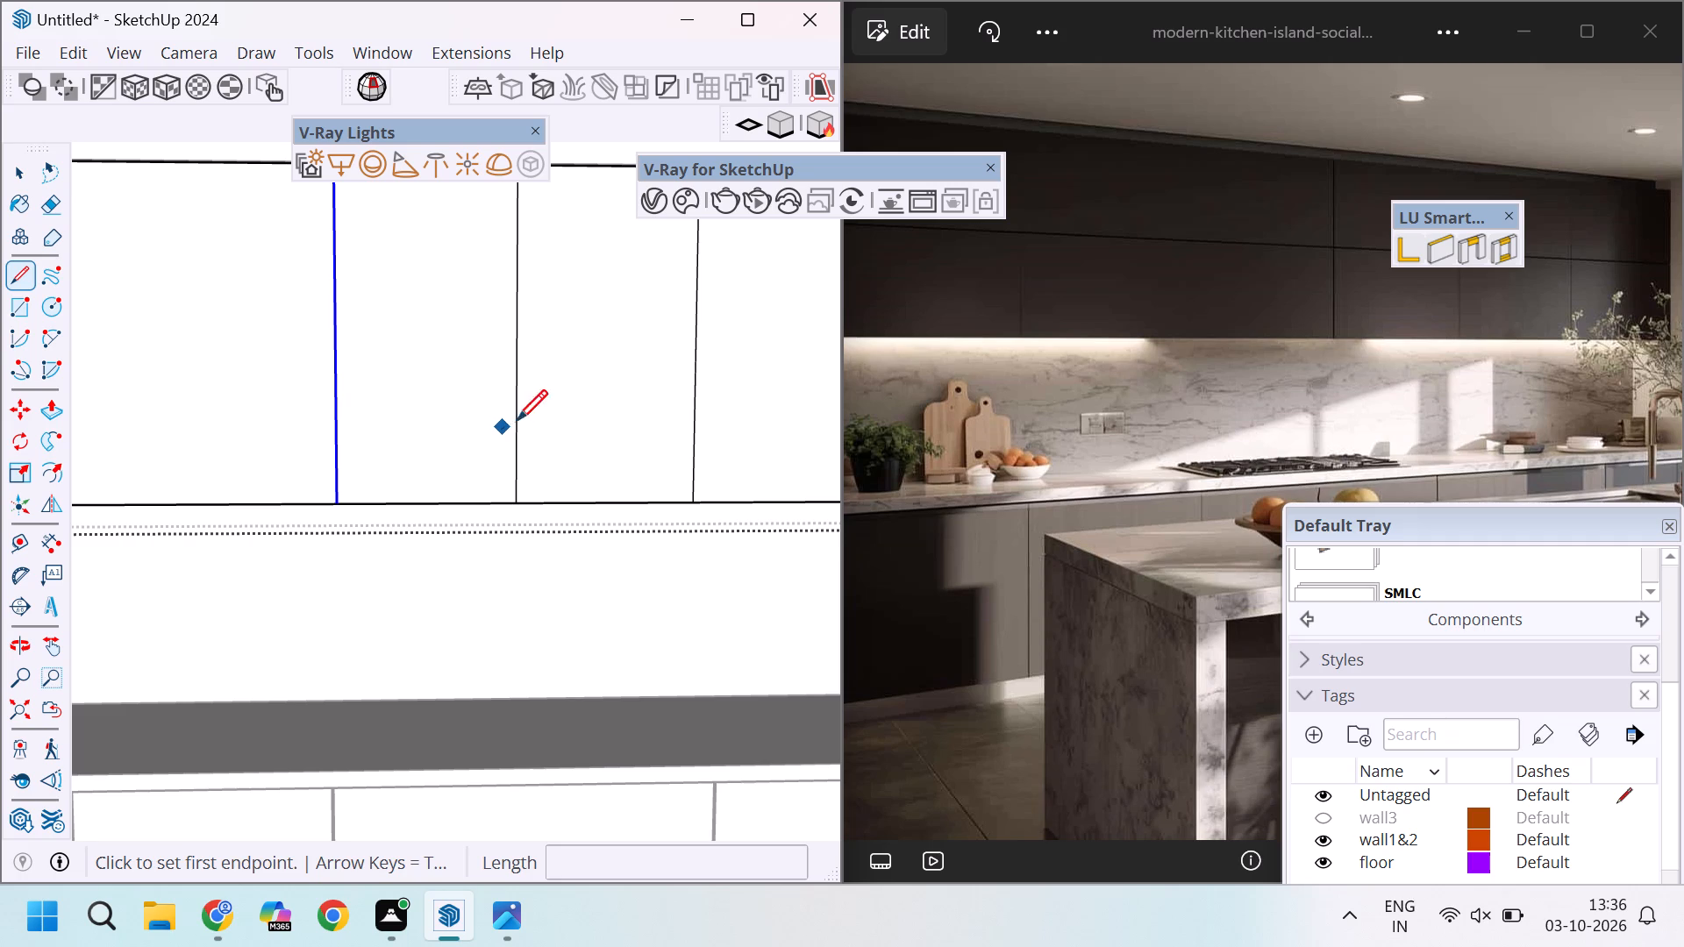
scroll(521, 377, up, 5)
key(space)
click(512, 383)
key(Delete)
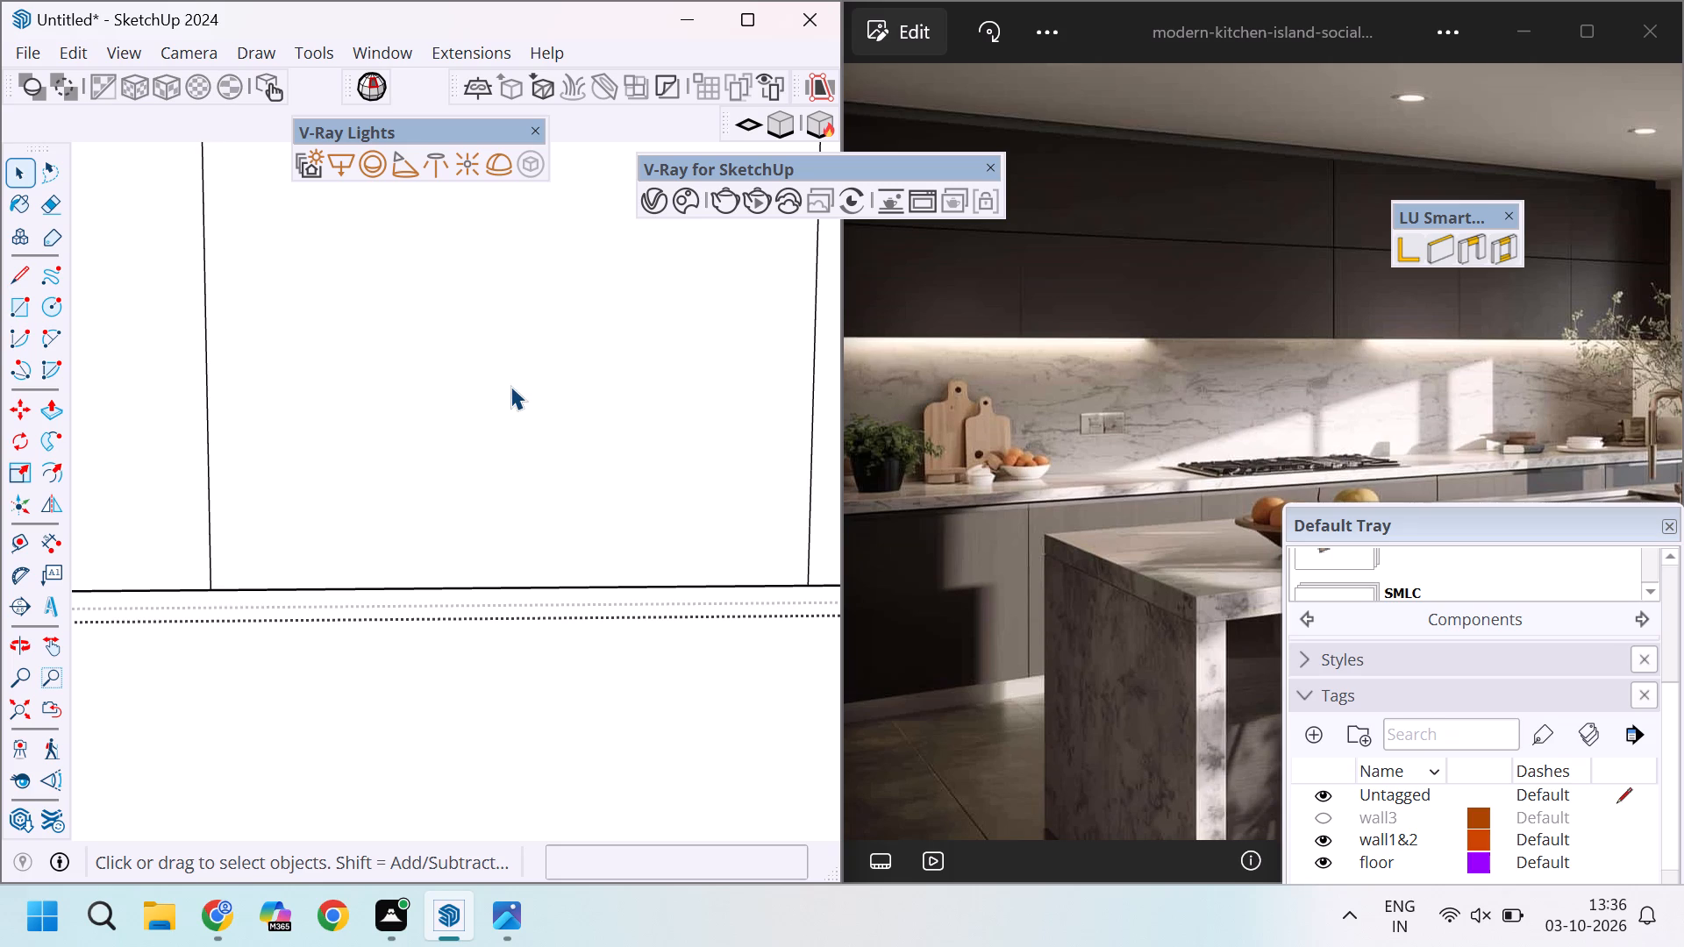
Copy the lower wall cabinet's left division line 2 mm toward the middle of the front.
scroll(510, 386, down, 7)
scroll(340, 441, up, 10)
click(380, 450)
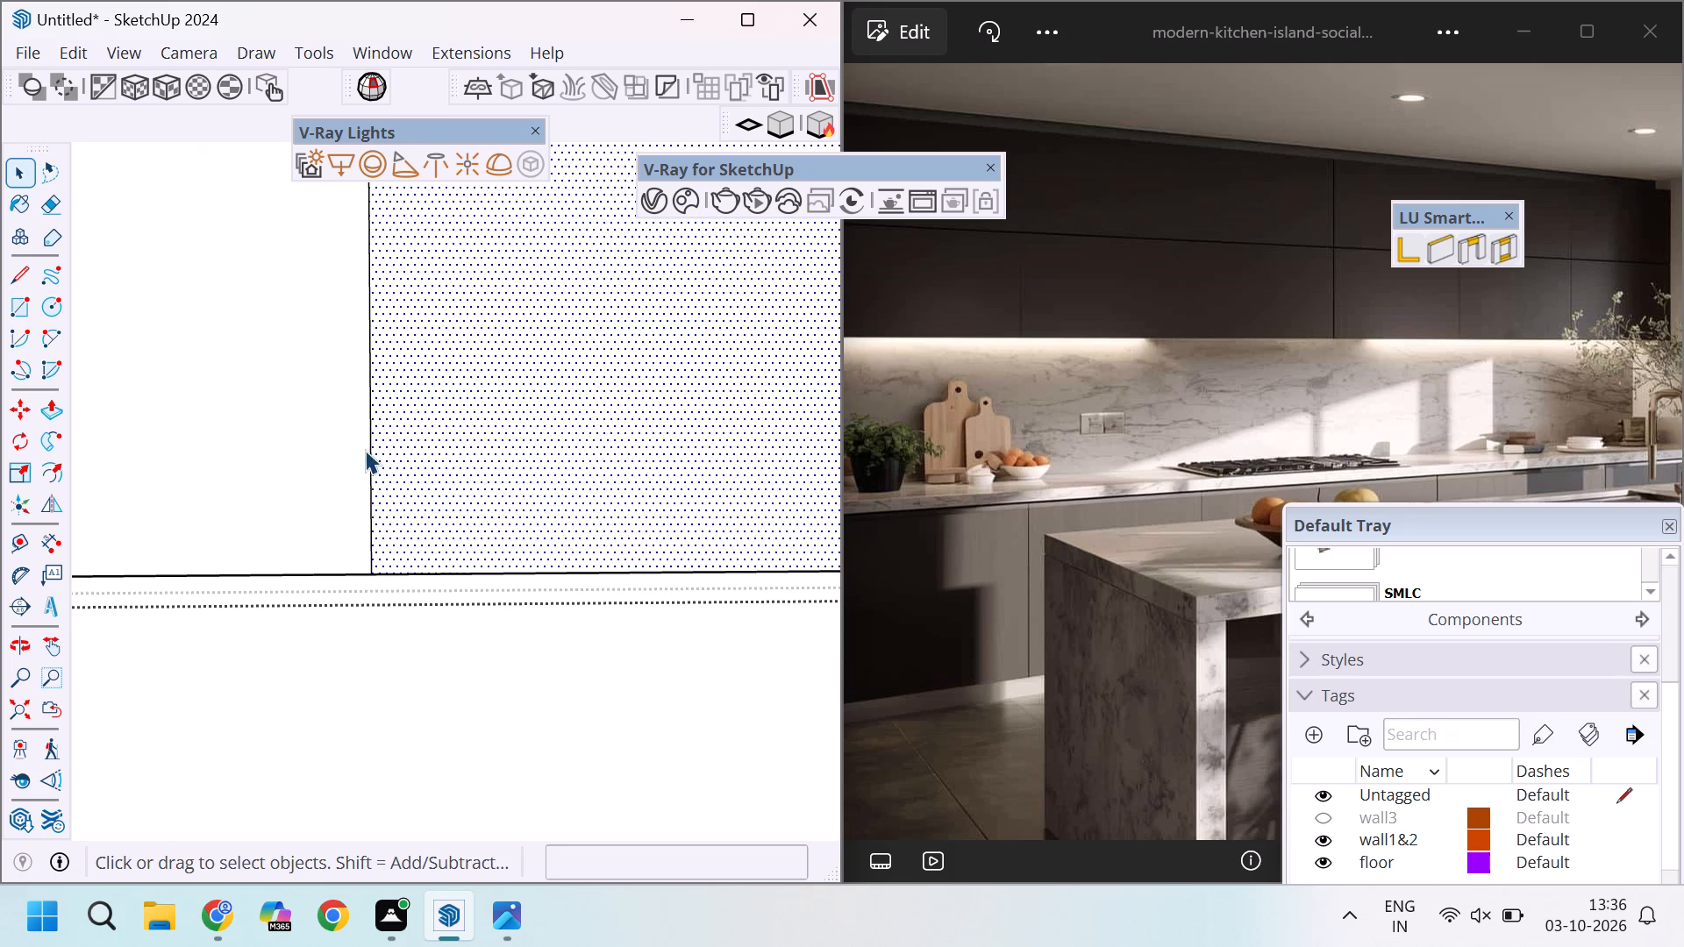
scroll(365, 450, up, 3)
click(375, 449)
scroll(375, 449, up, 4)
scroll(375, 449, down, 5)
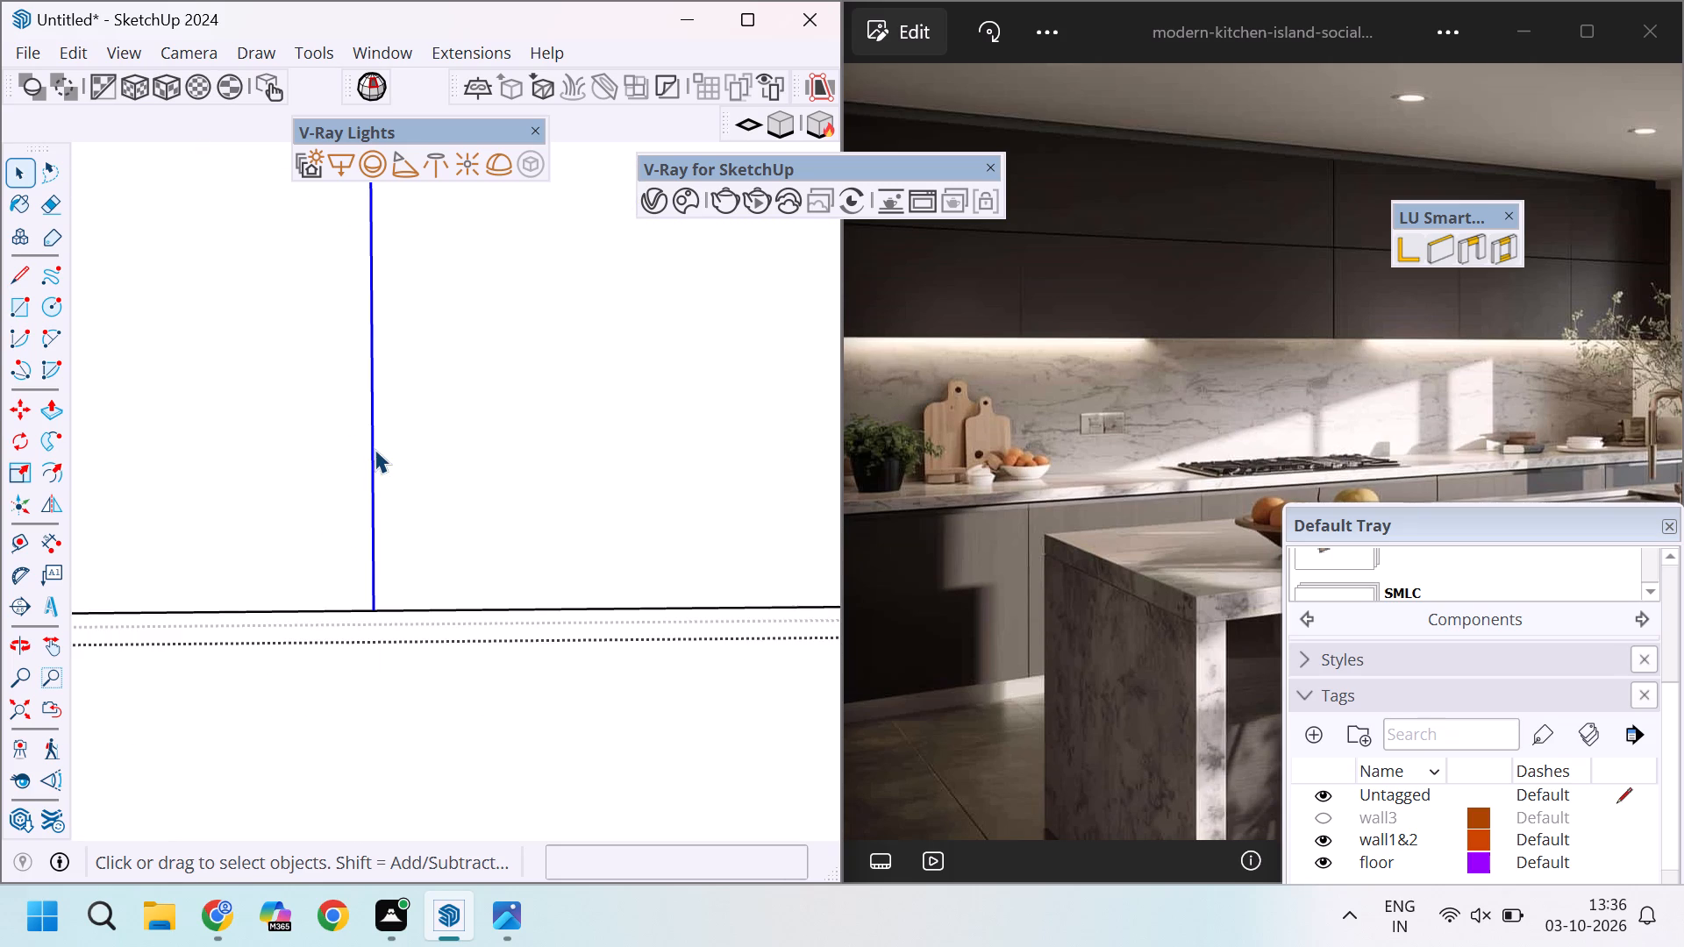
scroll(375, 449, down, 18)
key(m)
scroll(377, 400, up, 5)
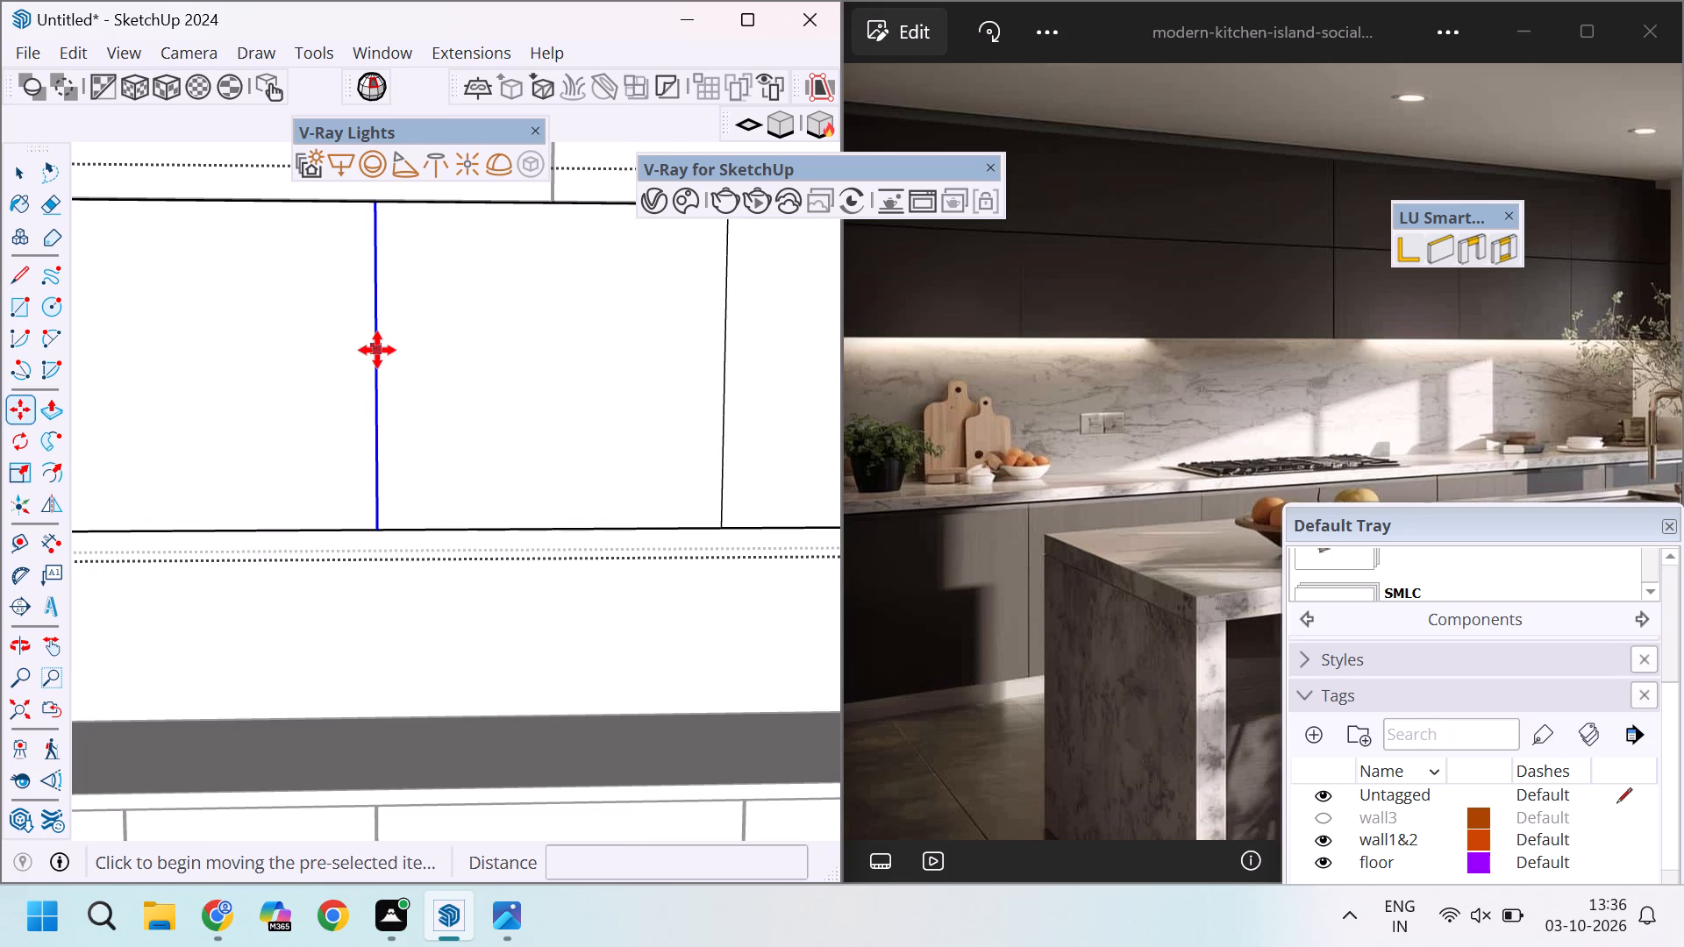
scroll(377, 377, up, 5)
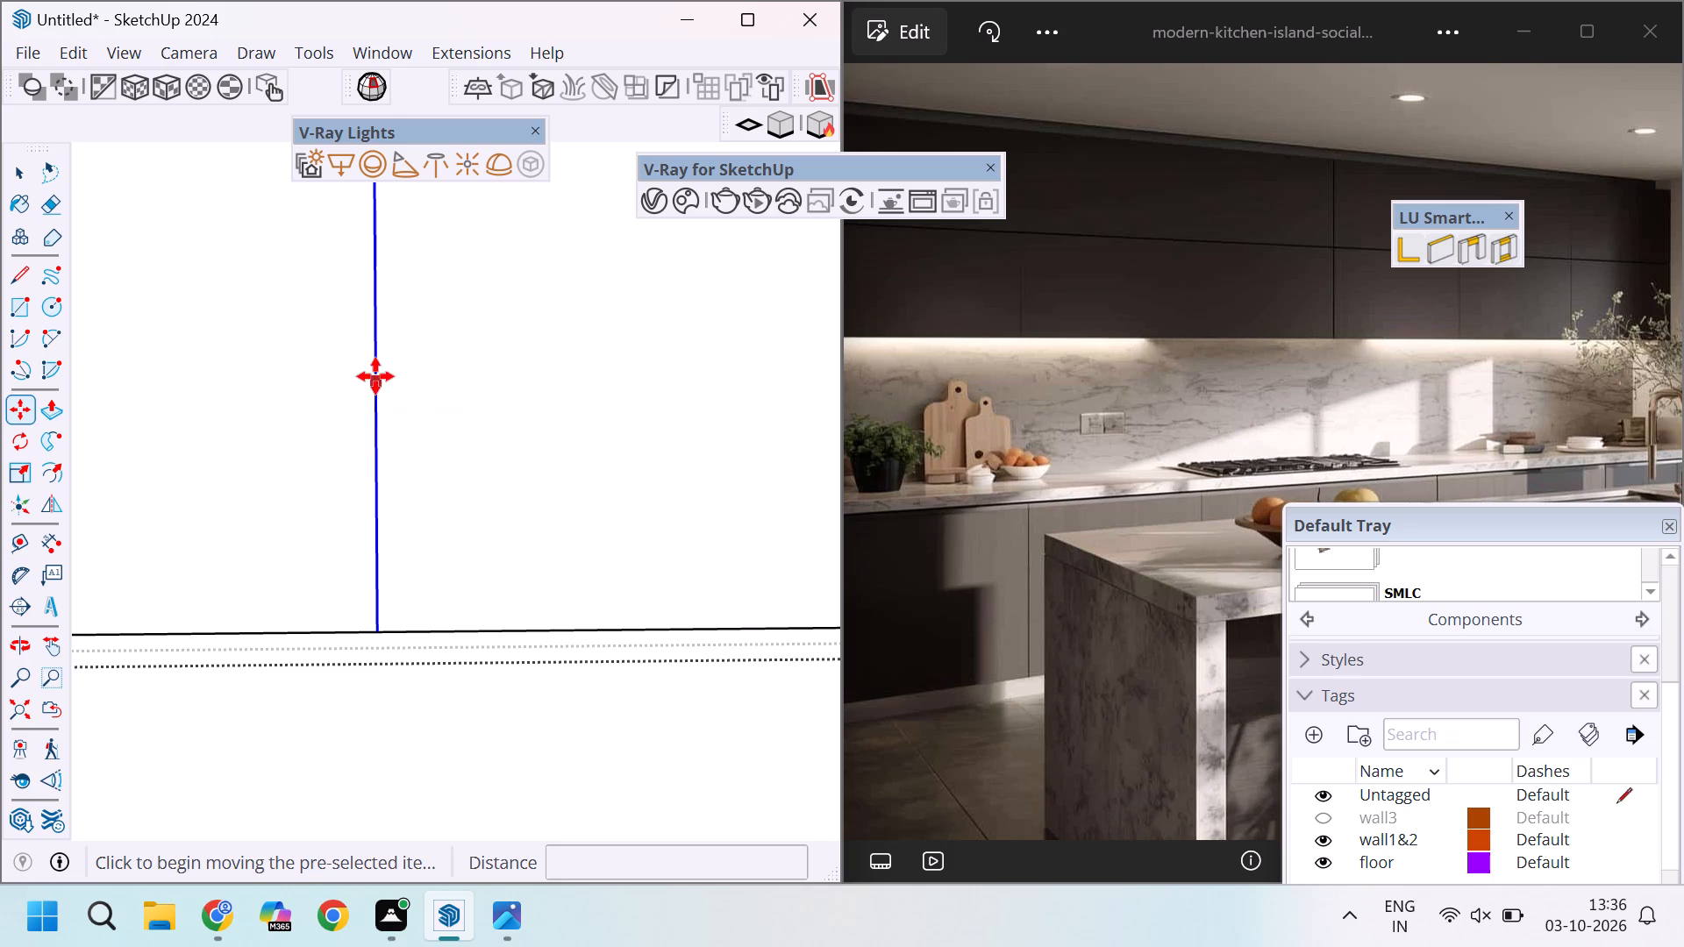
click(377, 370)
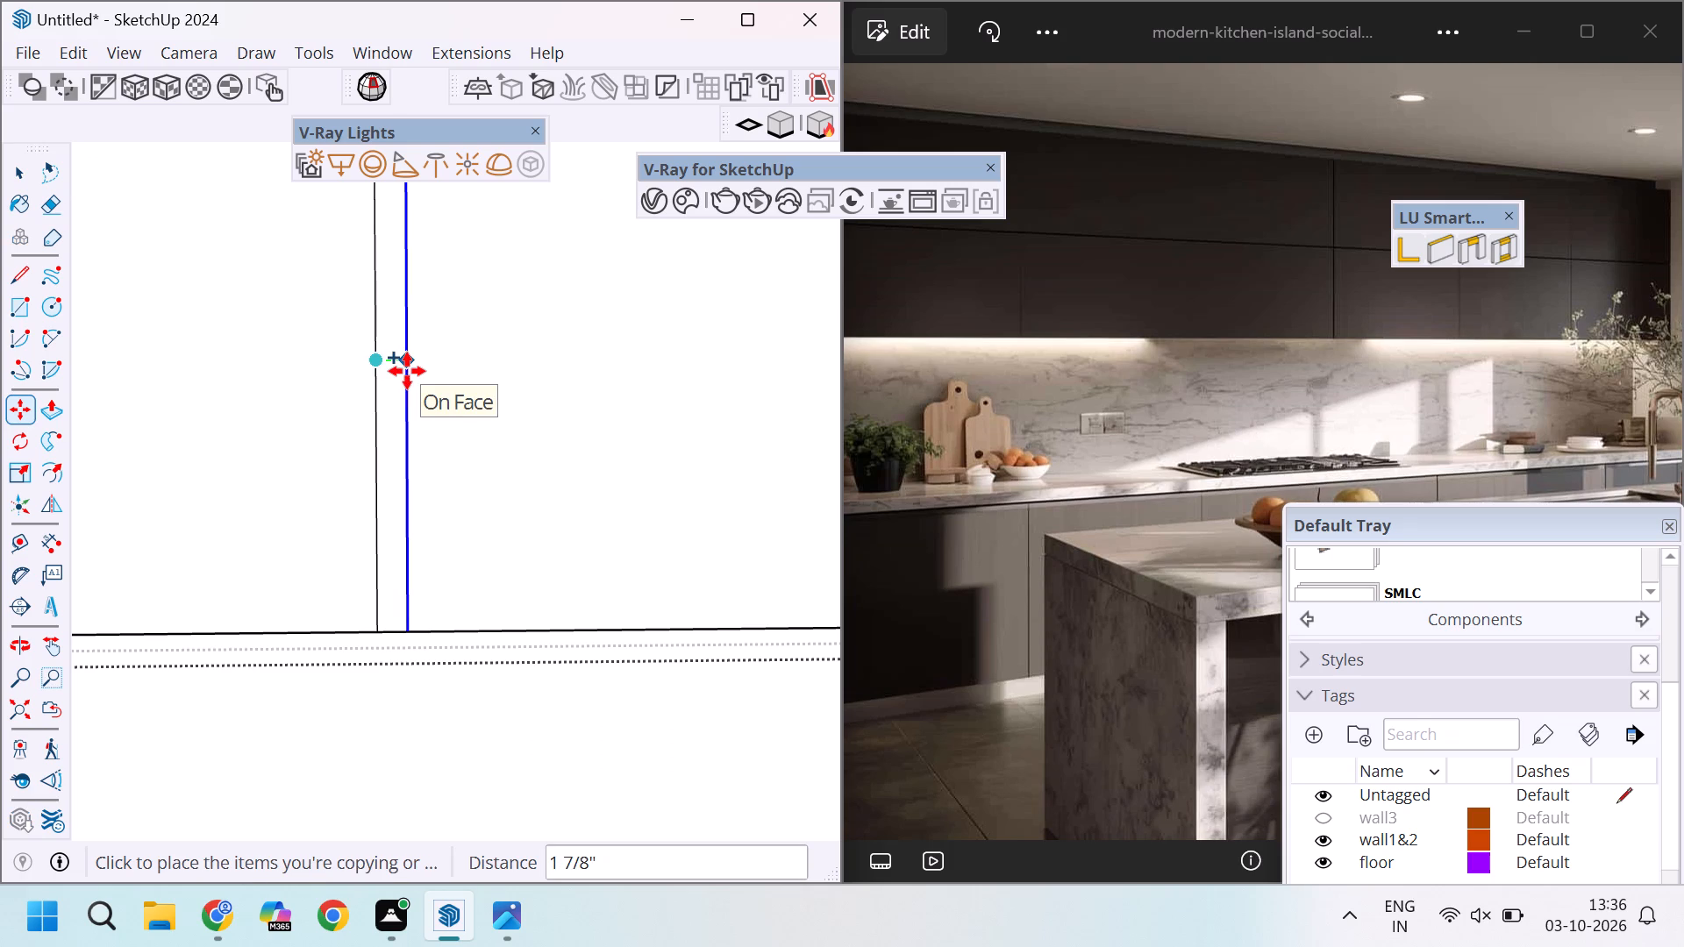
text(2mm)
key(Return)
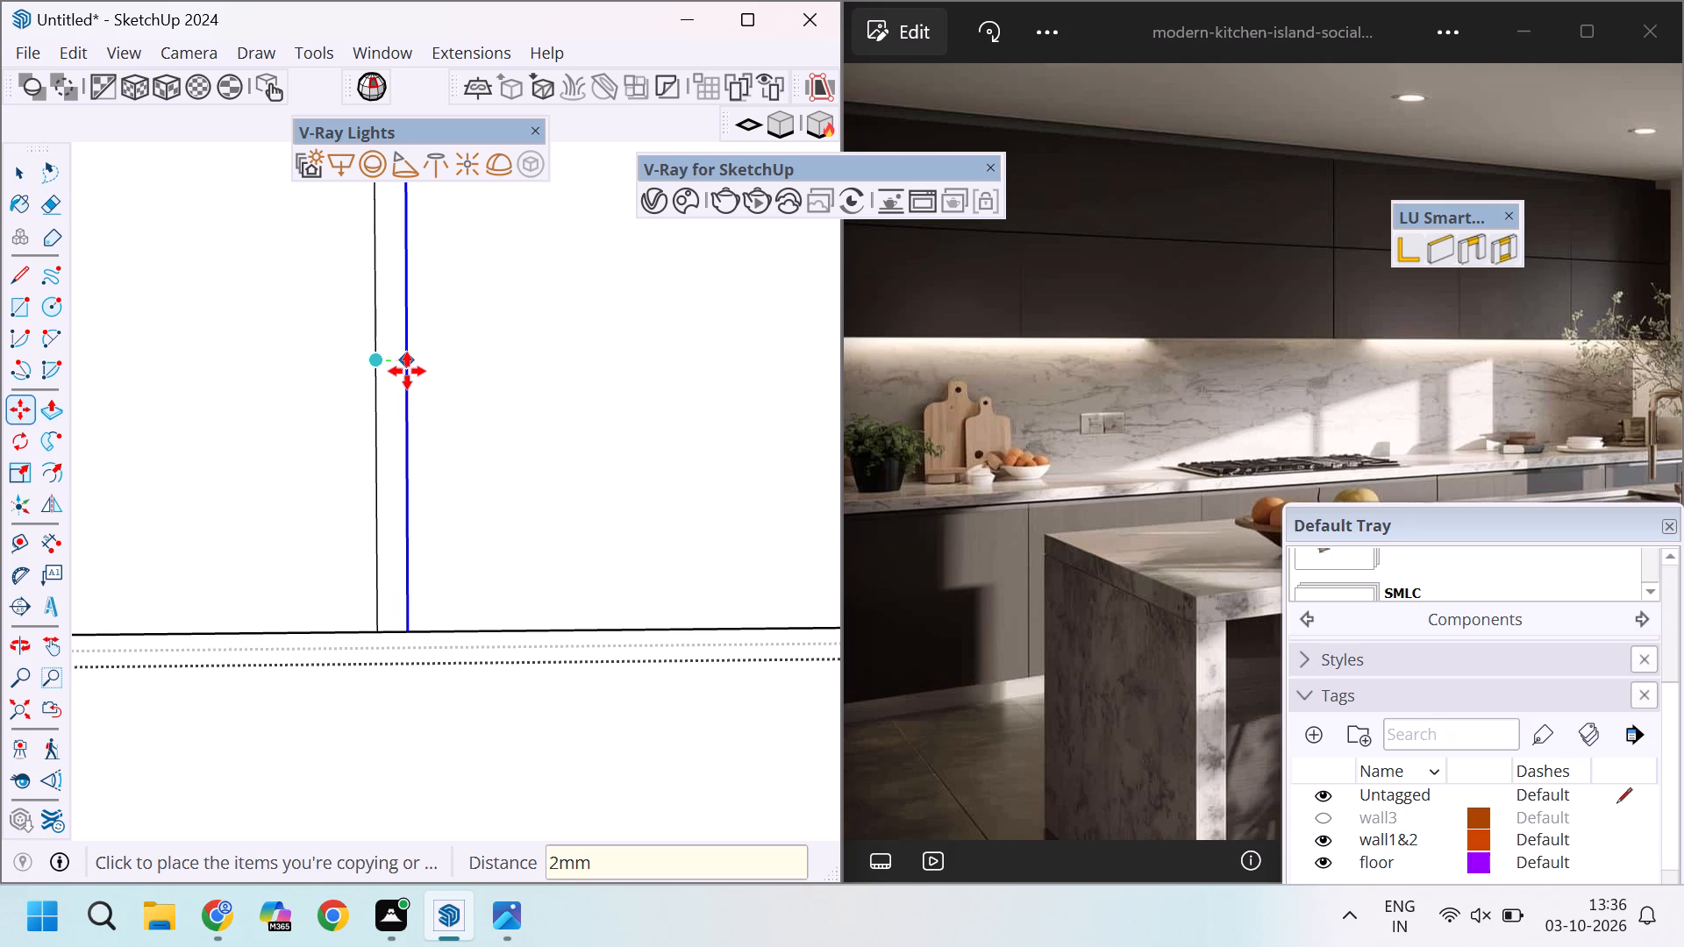
Copy the new left-hand line 4 mm back toward the cabinet's left end, past the original division line.
scroll(337, 378, up, 16)
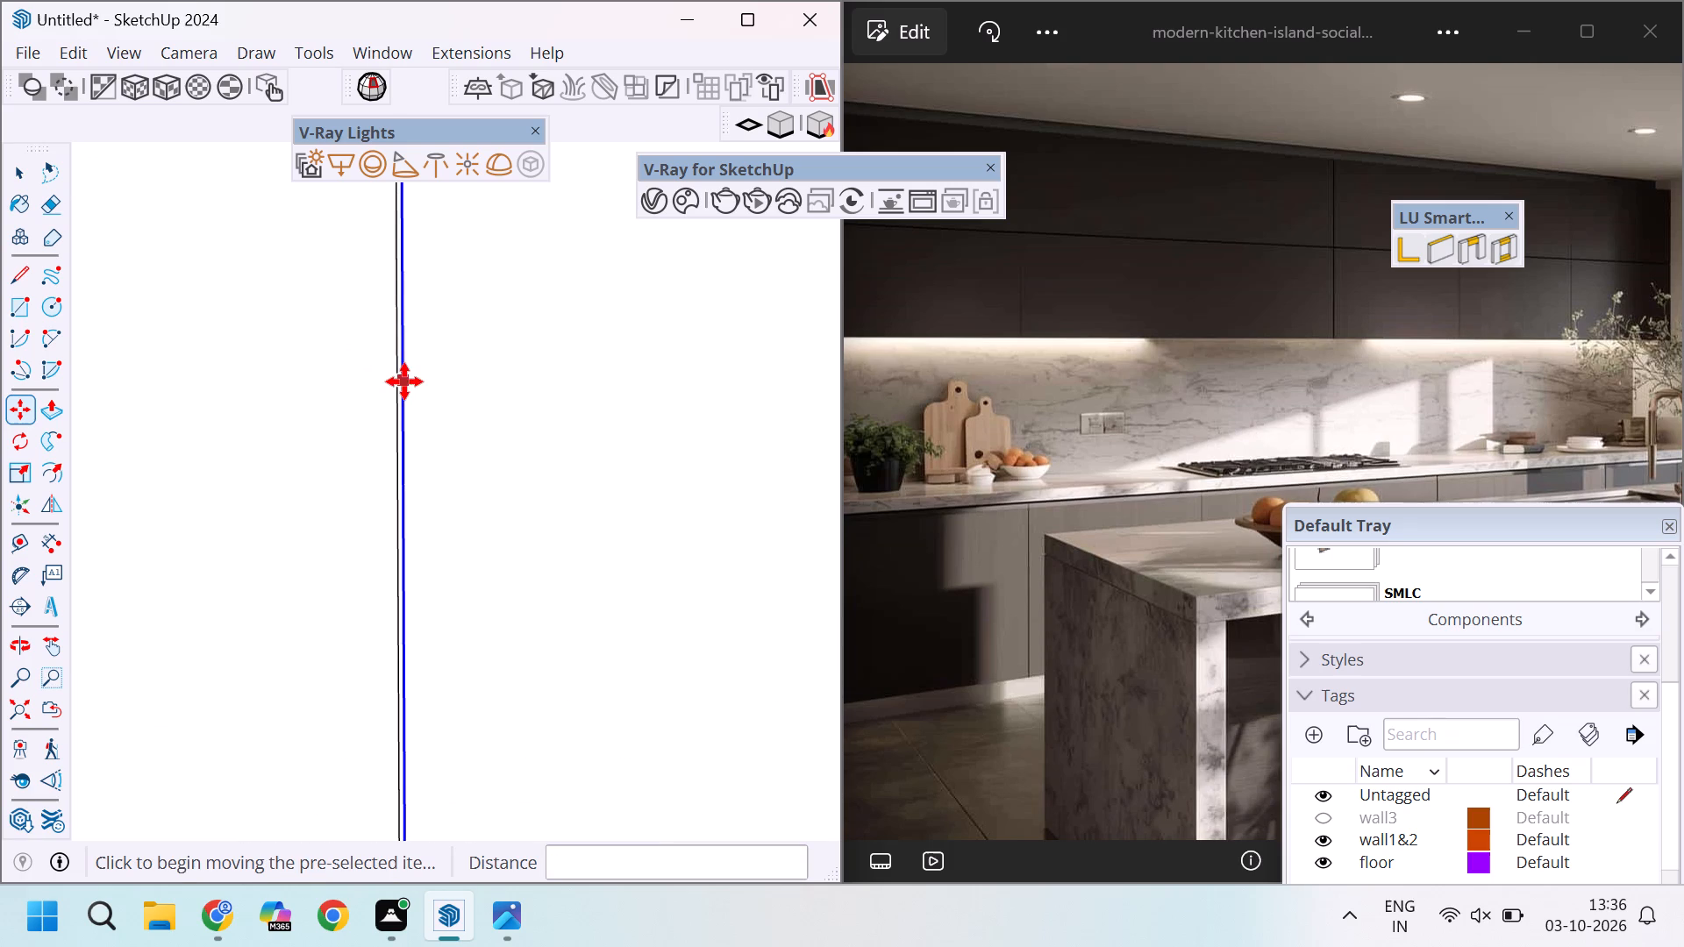
scroll(402, 343, up, 5)
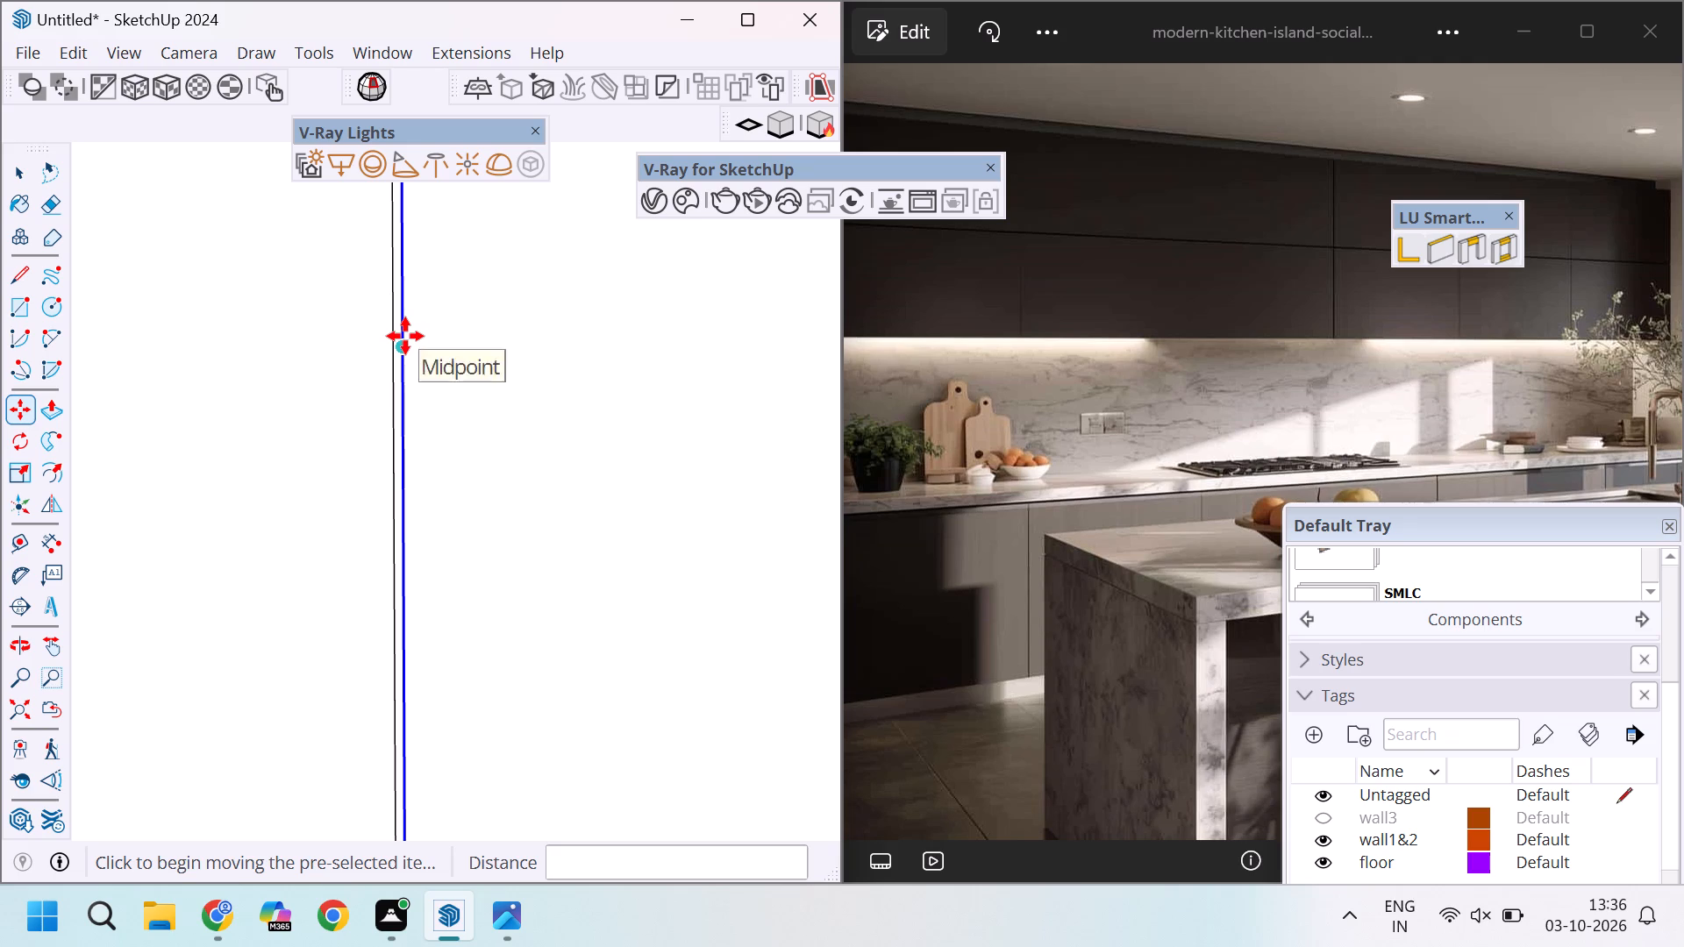
click(404, 345)
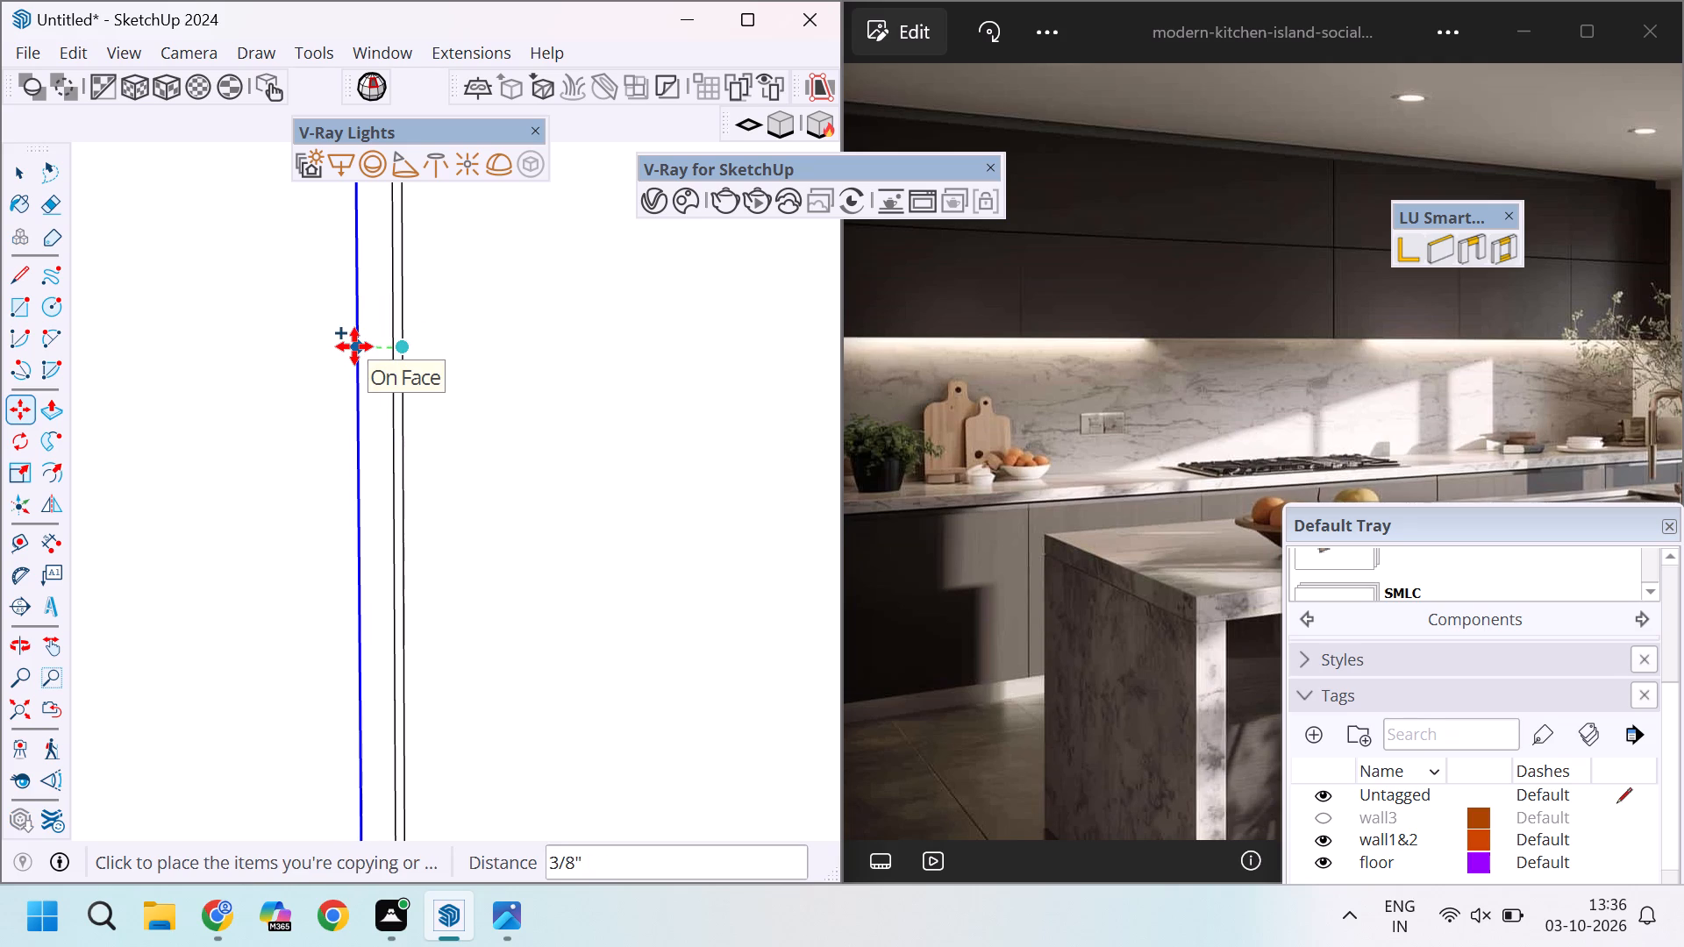
text(4mm)
key(Return)
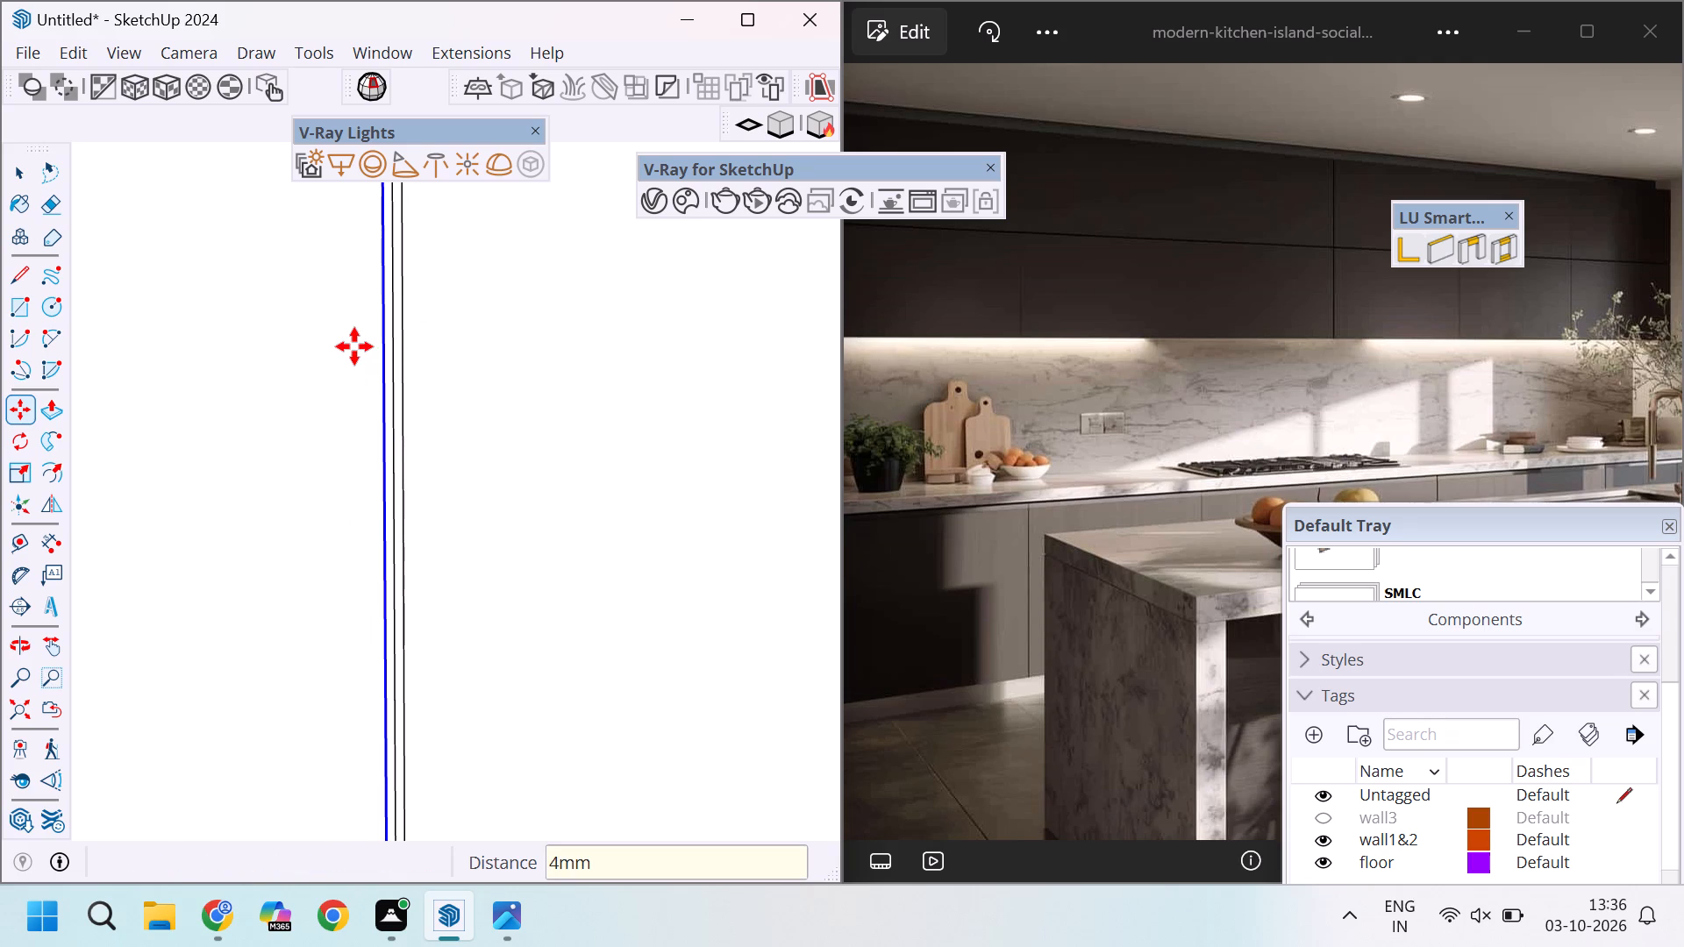
Delete the original left division line between its two copies, leaving a 4 mm door gap.
scroll(354, 346, down, 14)
scroll(232, 400, down, 12)
scroll(653, 419, up, 6)
scroll(672, 439, down, 9)
scroll(460, 446, up, 11)
scroll(313, 428, down, 4)
scroll(291, 456, up, 8)
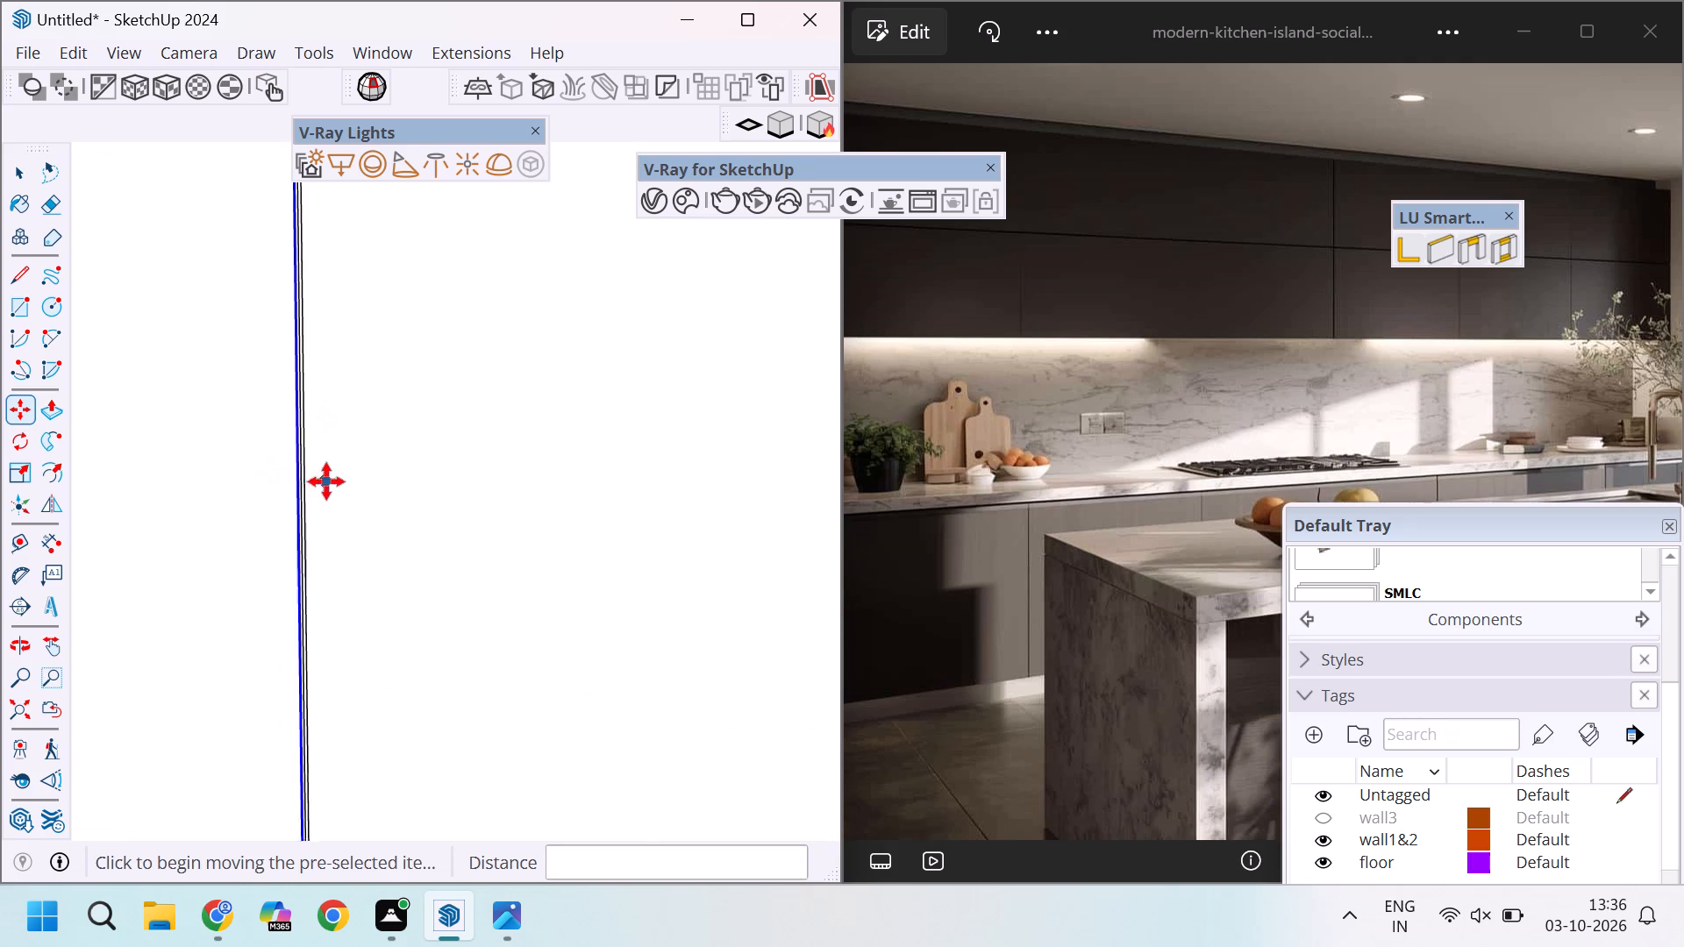
key(space)
scroll(326, 481, up, 10)
click(293, 477)
key(Delete)
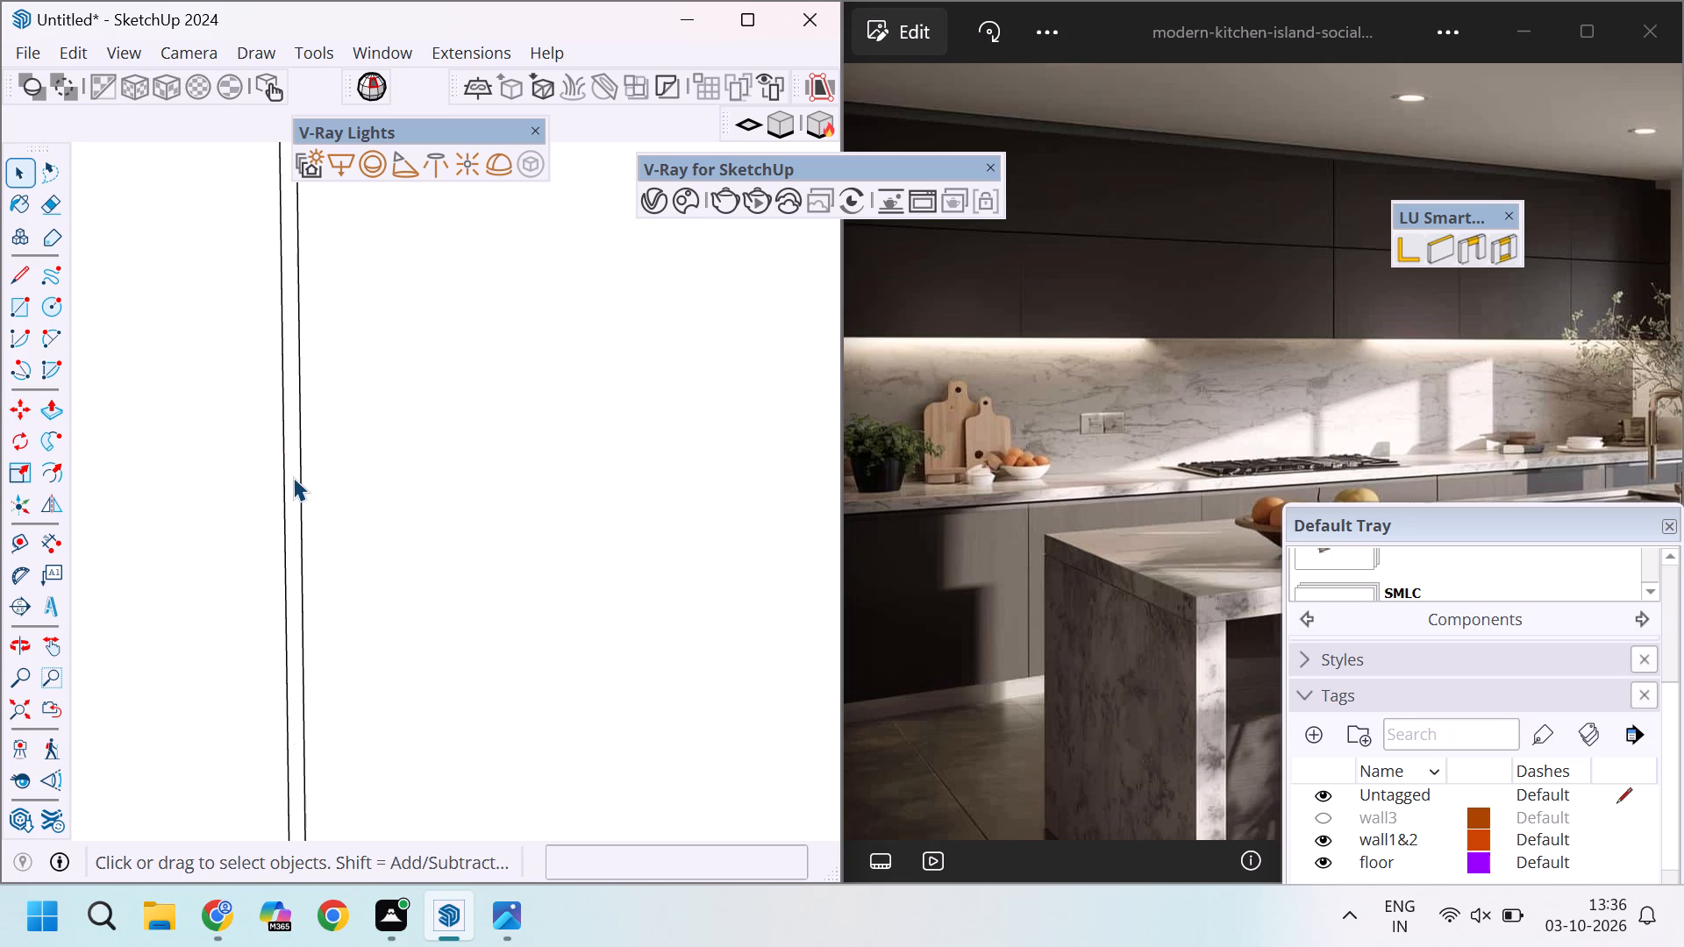
Copy the lower wall cabinet's right division line 2 mm toward the middle of the front.
scroll(293, 477, down, 20)
scroll(293, 477, down, 1)
scroll(393, 507, down, 4)
scroll(767, 489, up, 9)
click(606, 502)
scroll(616, 501, up, 1)
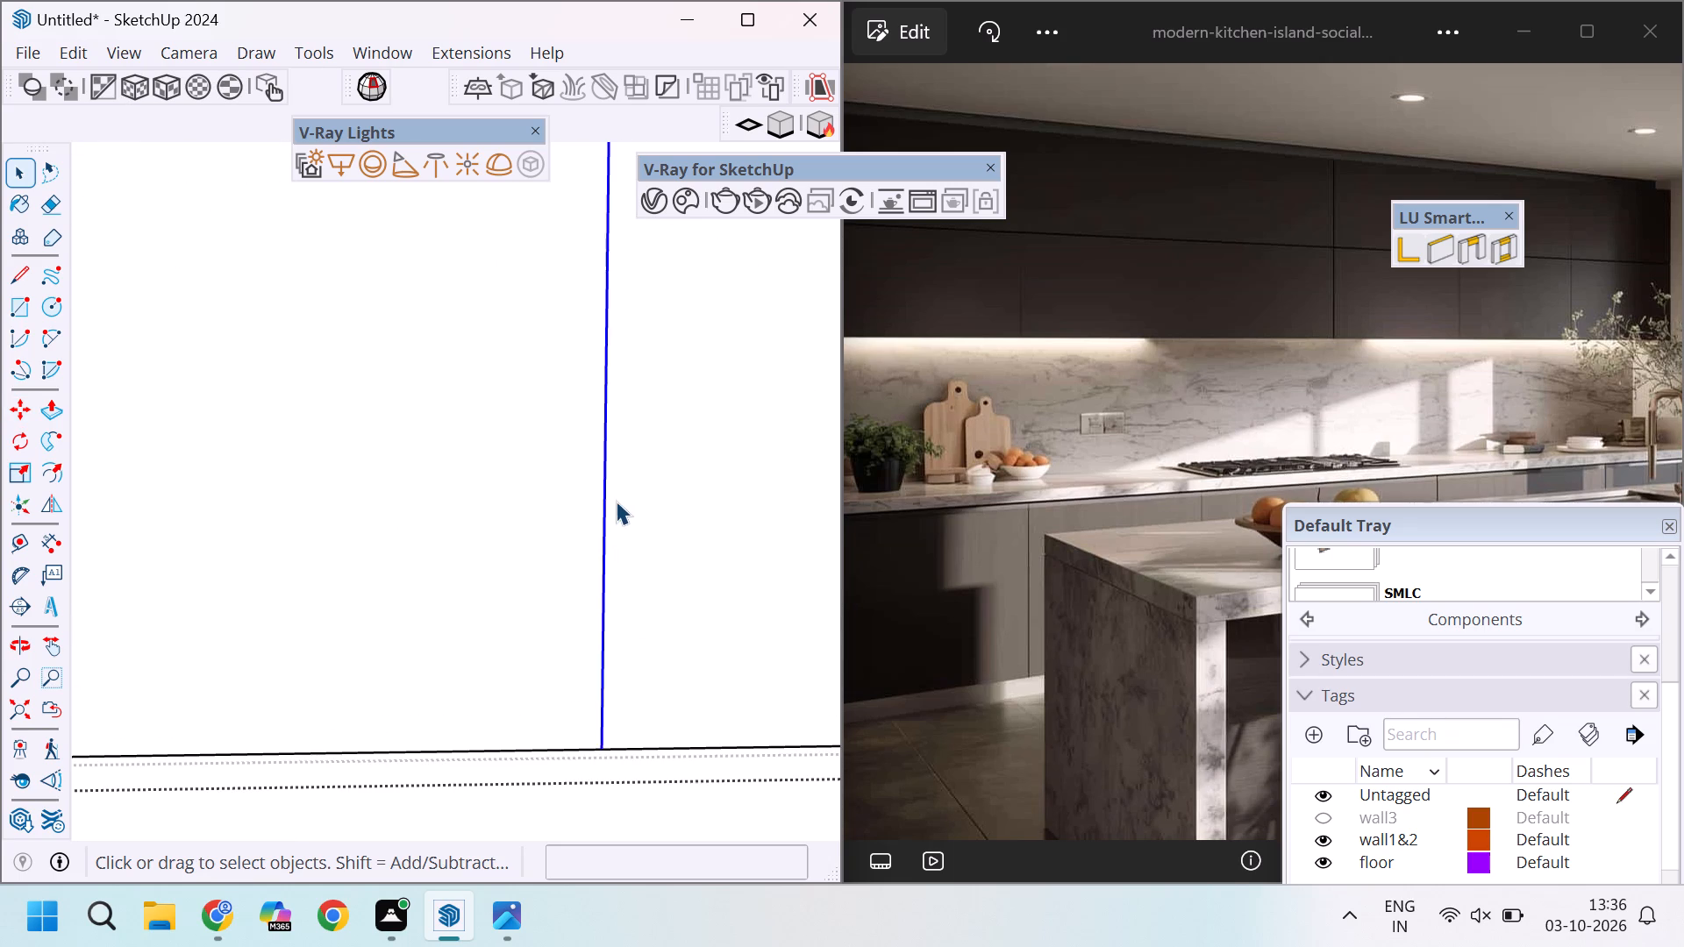
scroll(616, 501, down, 8)
key(m)
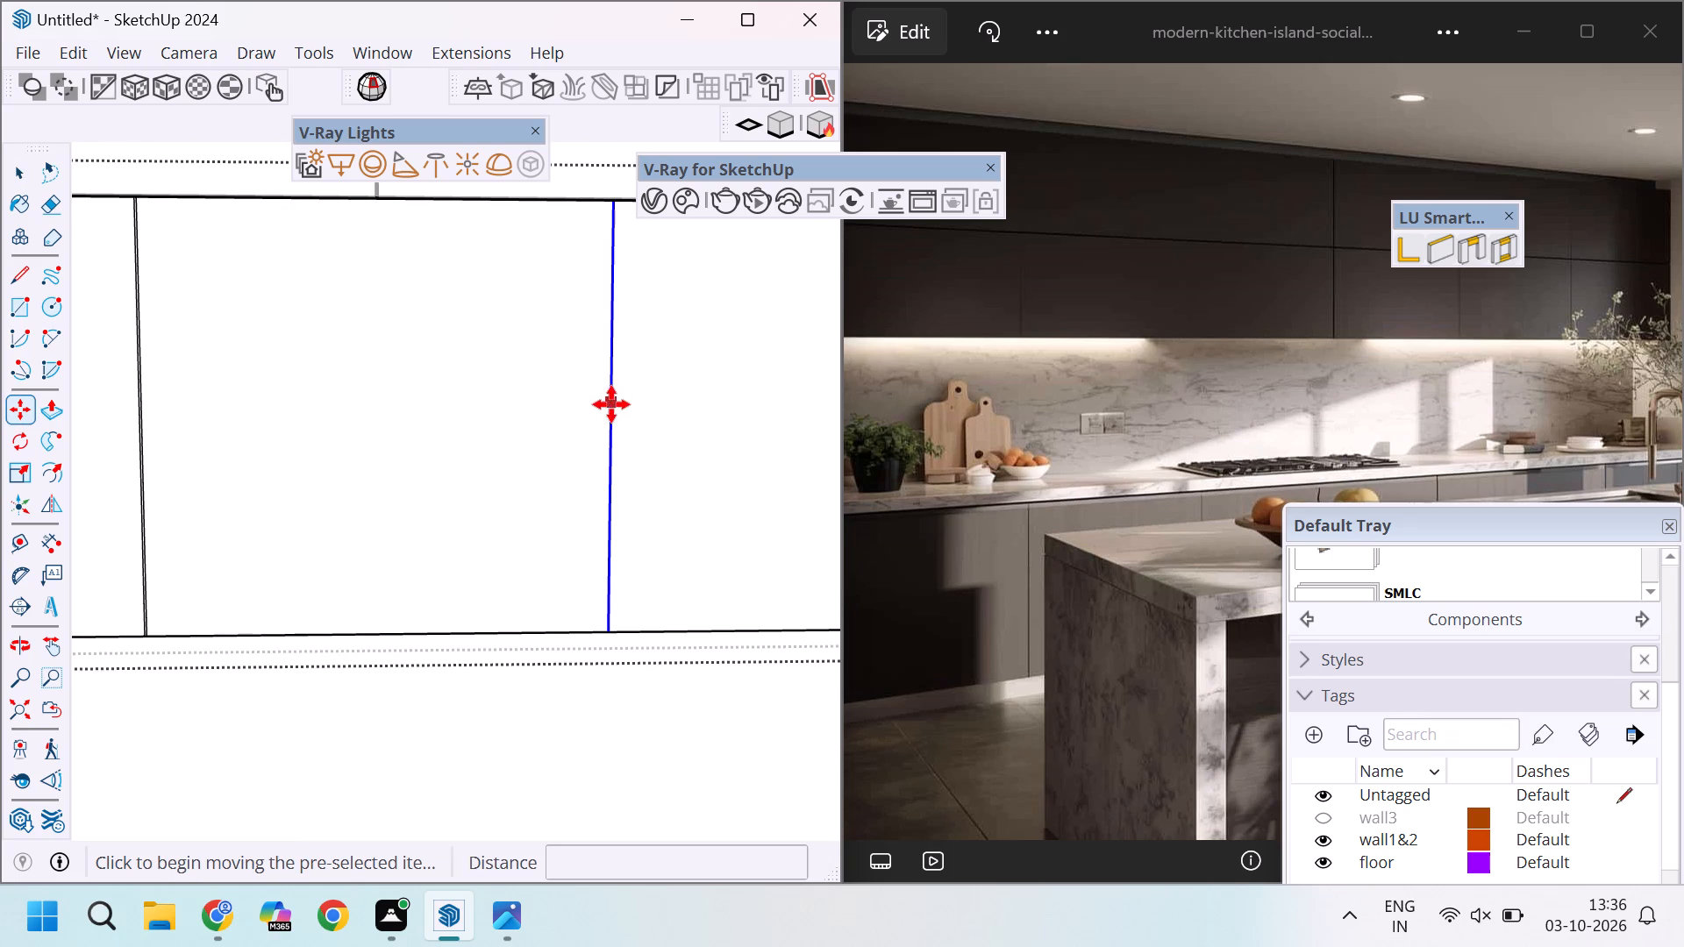
scroll(611, 413, up, 5)
click(604, 429)
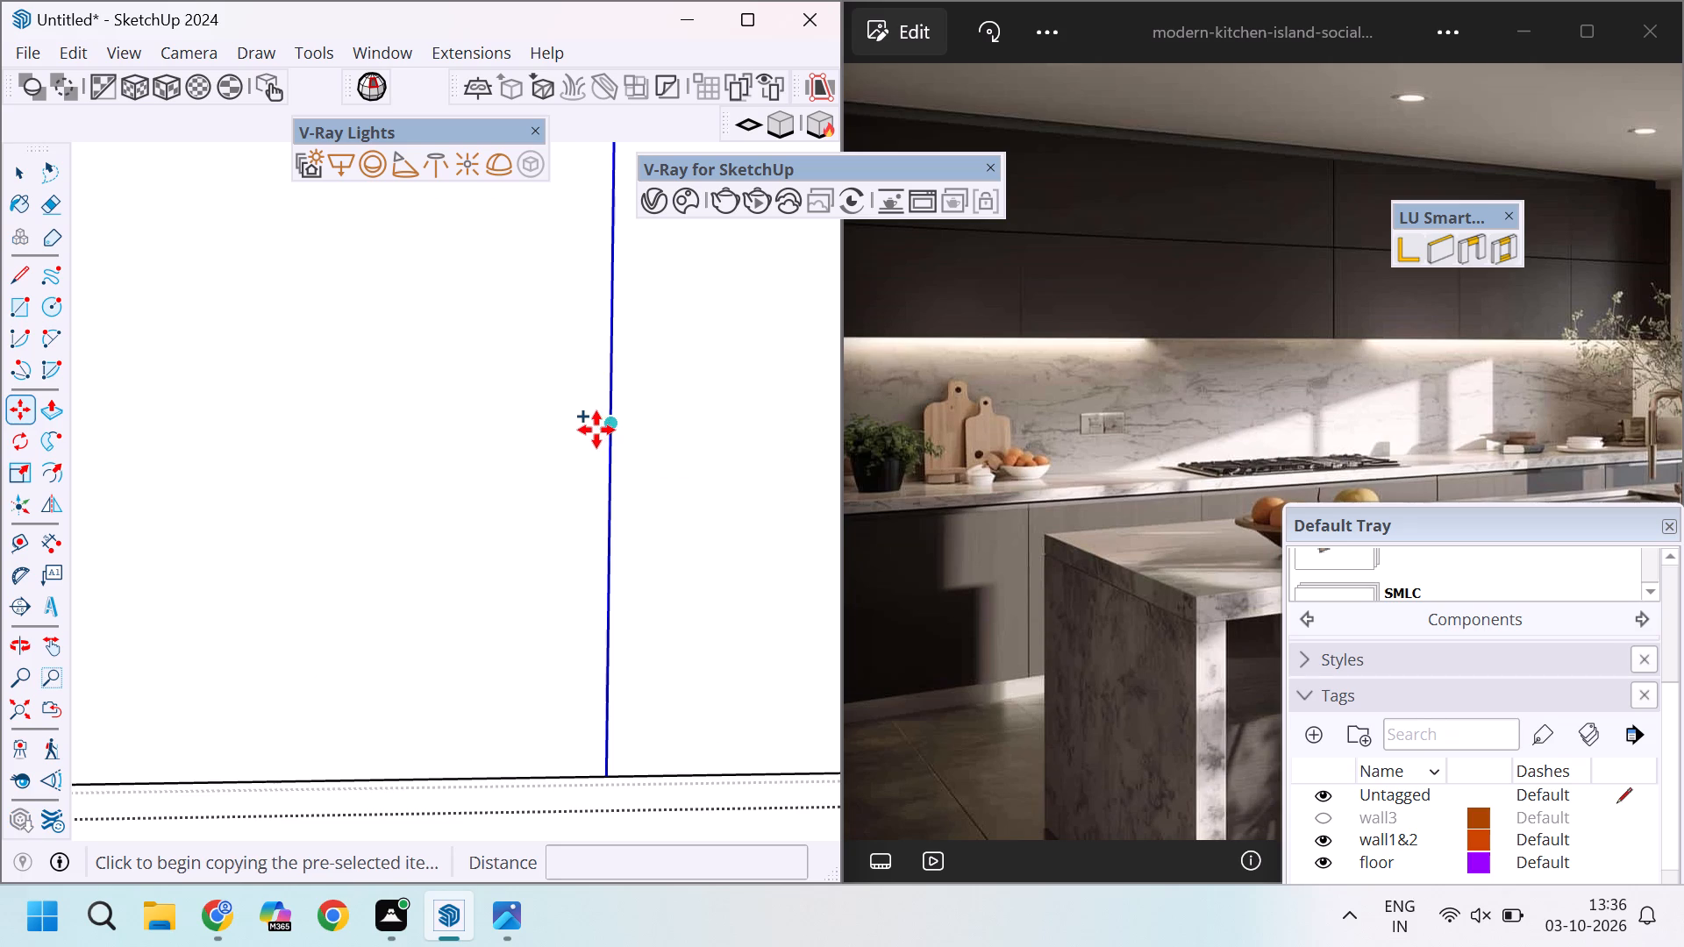
scroll(585, 430, up, 4)
text(2mm)
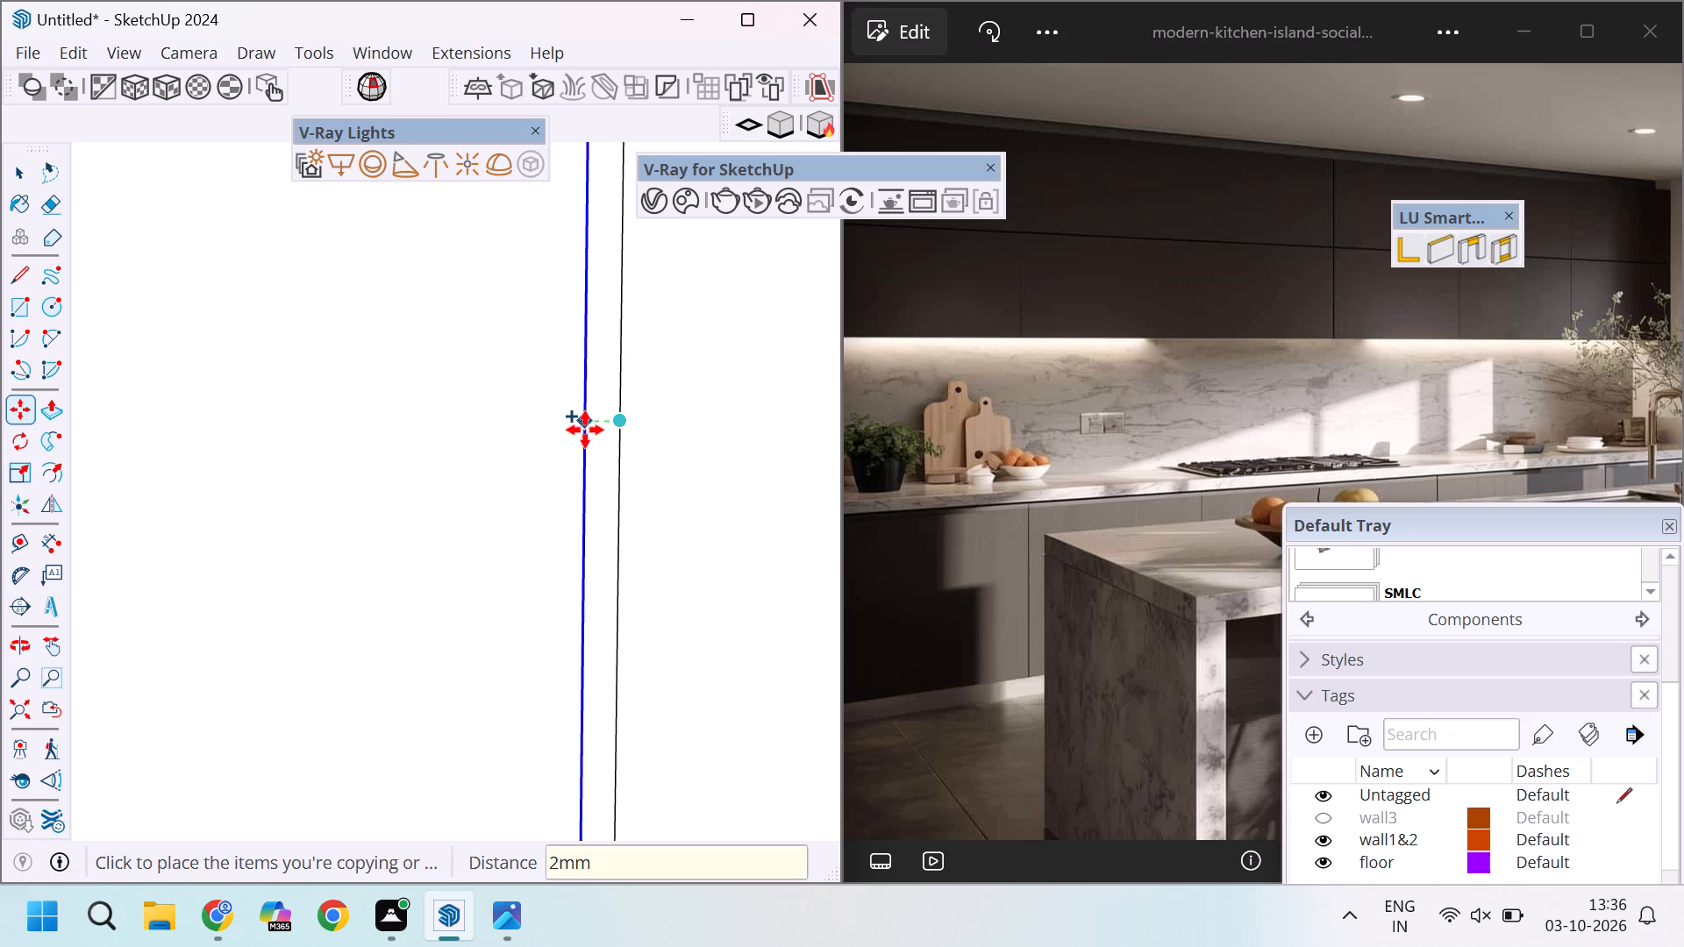
key(Return)
Copy the new right-hand line 4 mm toward the cabinet's right end, past the original division line.
scroll(585, 430, up, 8)
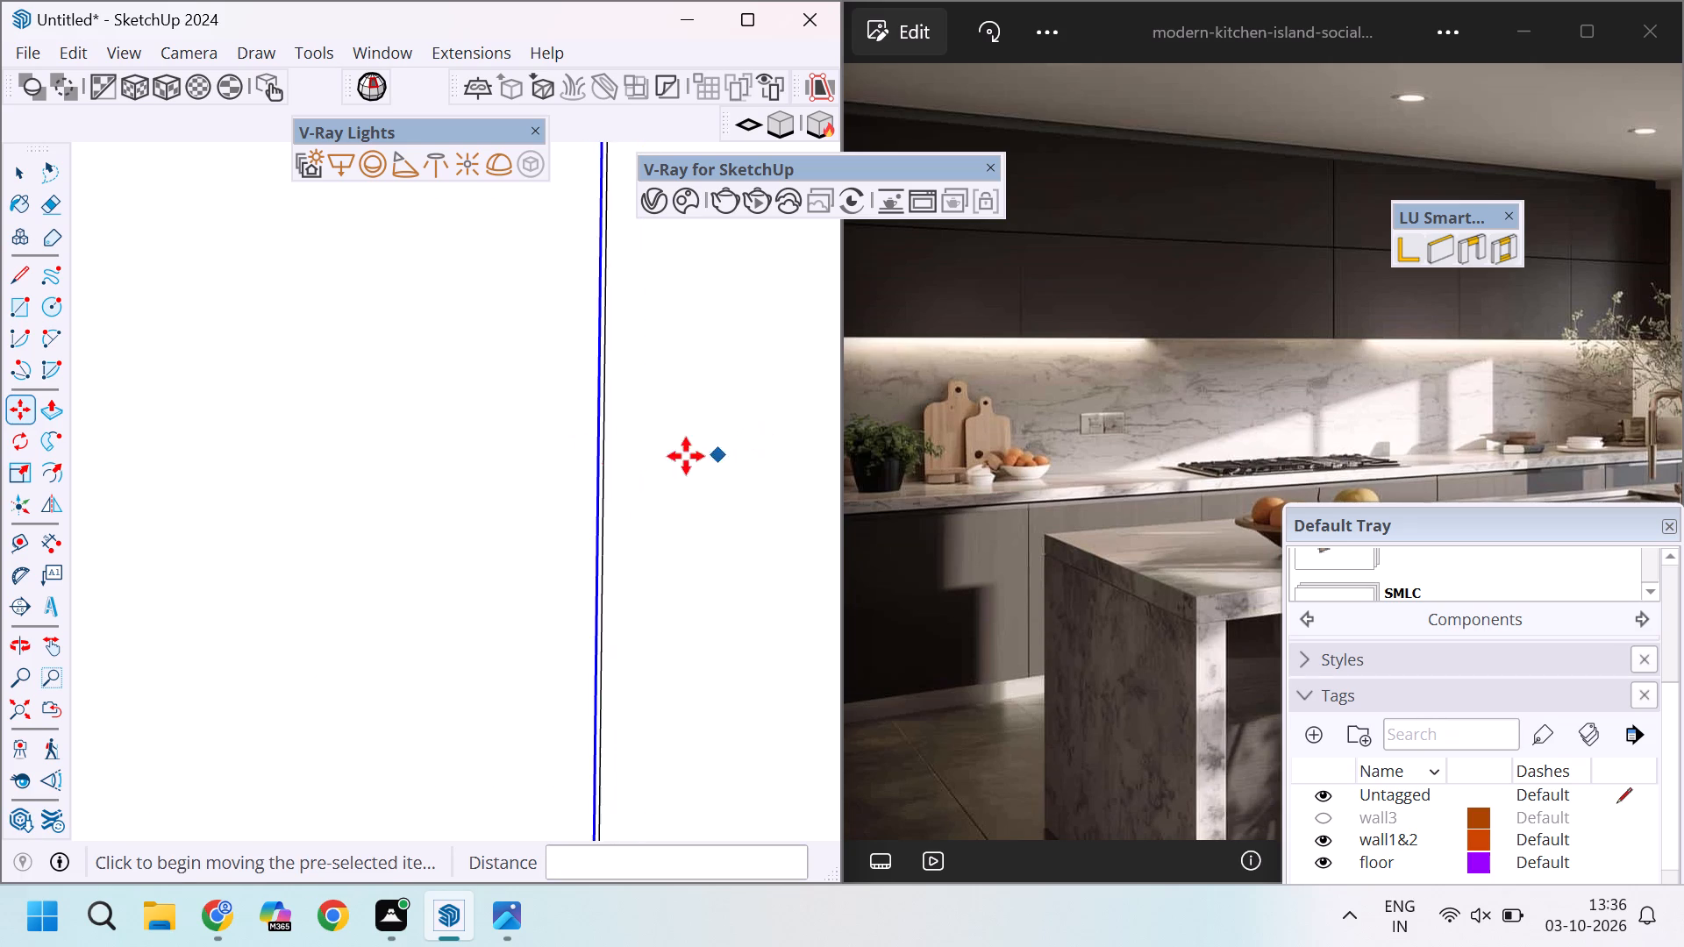
scroll(602, 448, up, 4)
scroll(597, 532, down, 6)
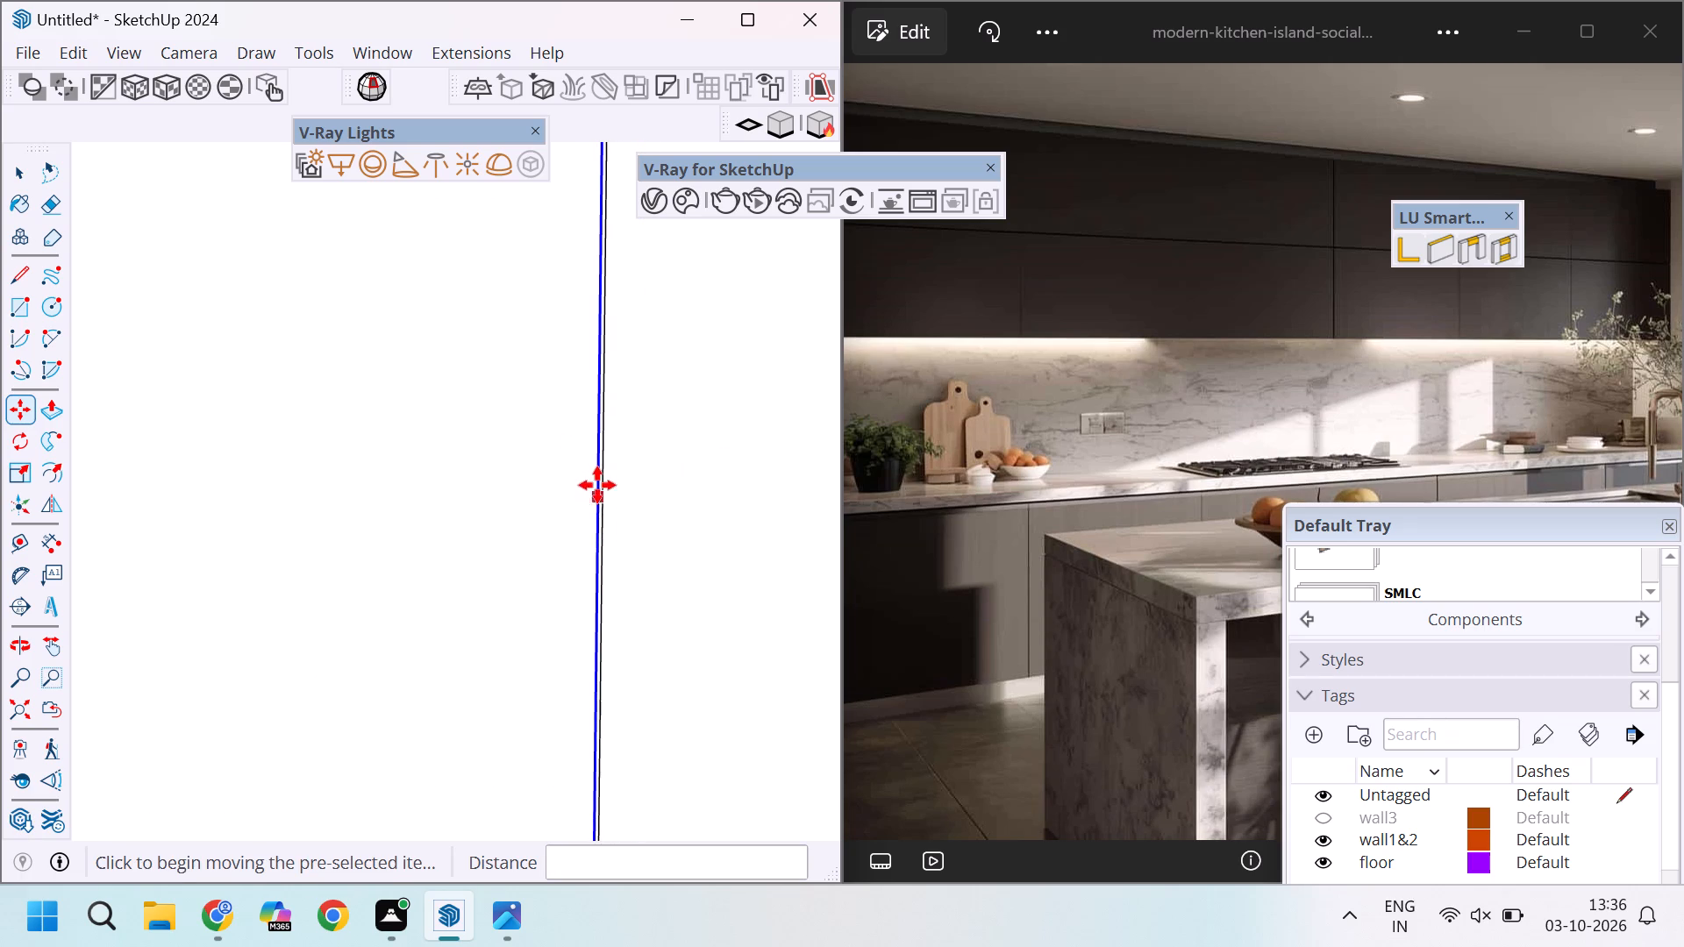
scroll(597, 446, up, 5)
click(597, 446)
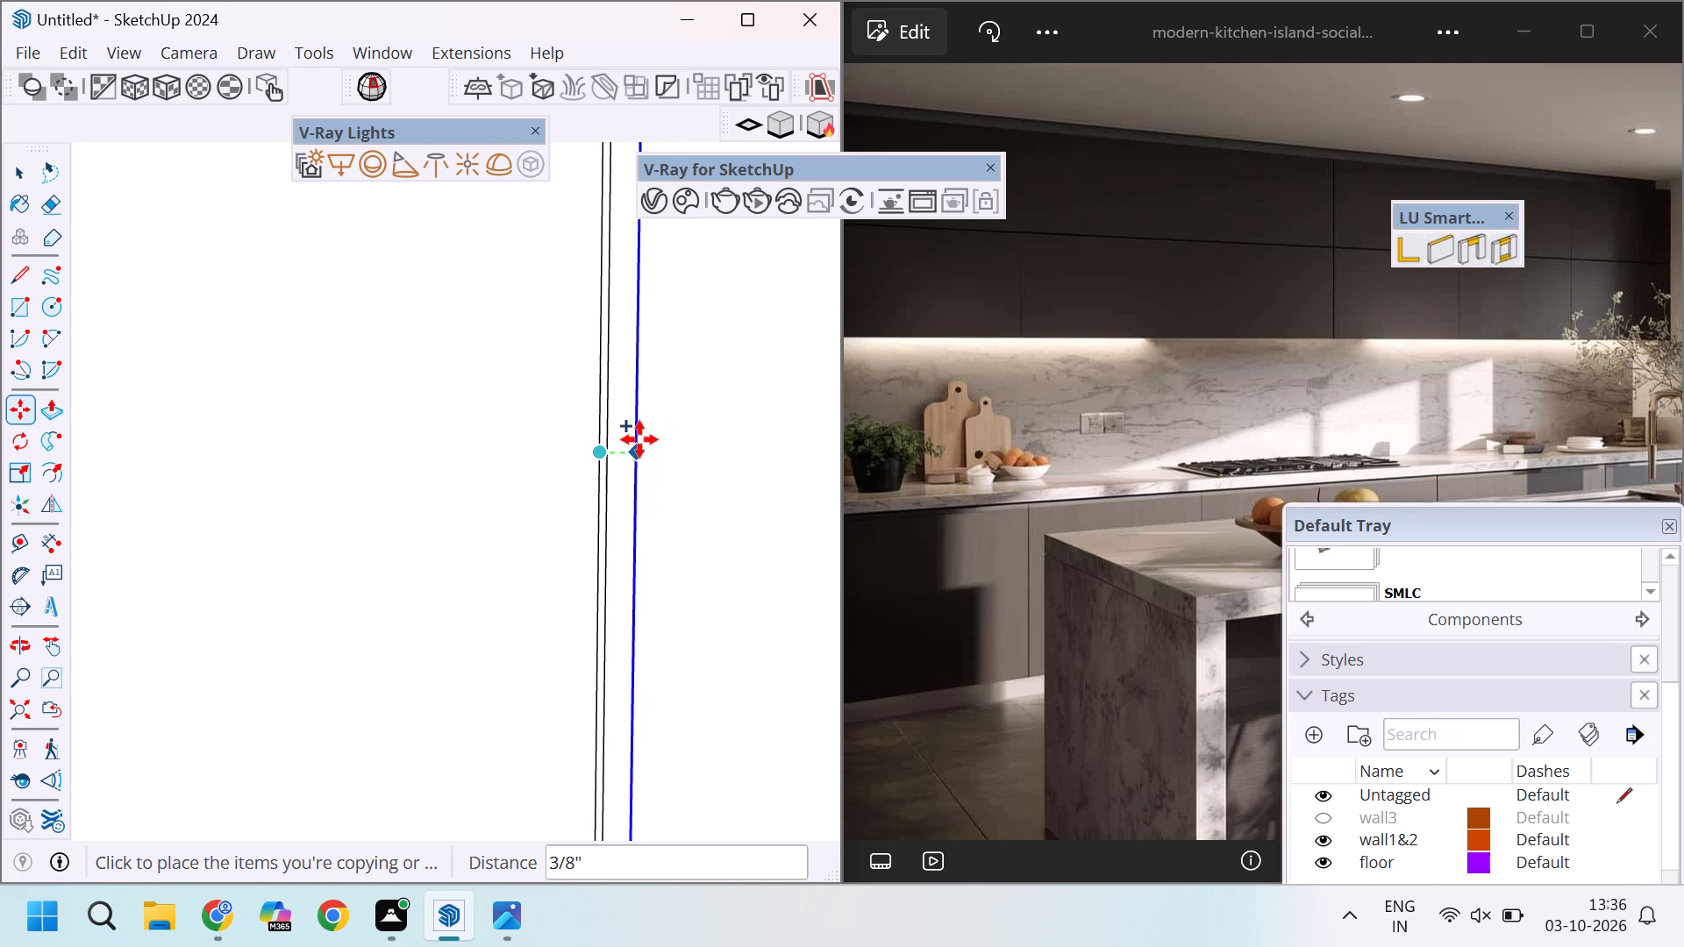
text(4mm)
key(Return)
Delete the original right division line between its two copies, leaving a 4 mm door gap.
key(space)
scroll(564, 439, up, 7)
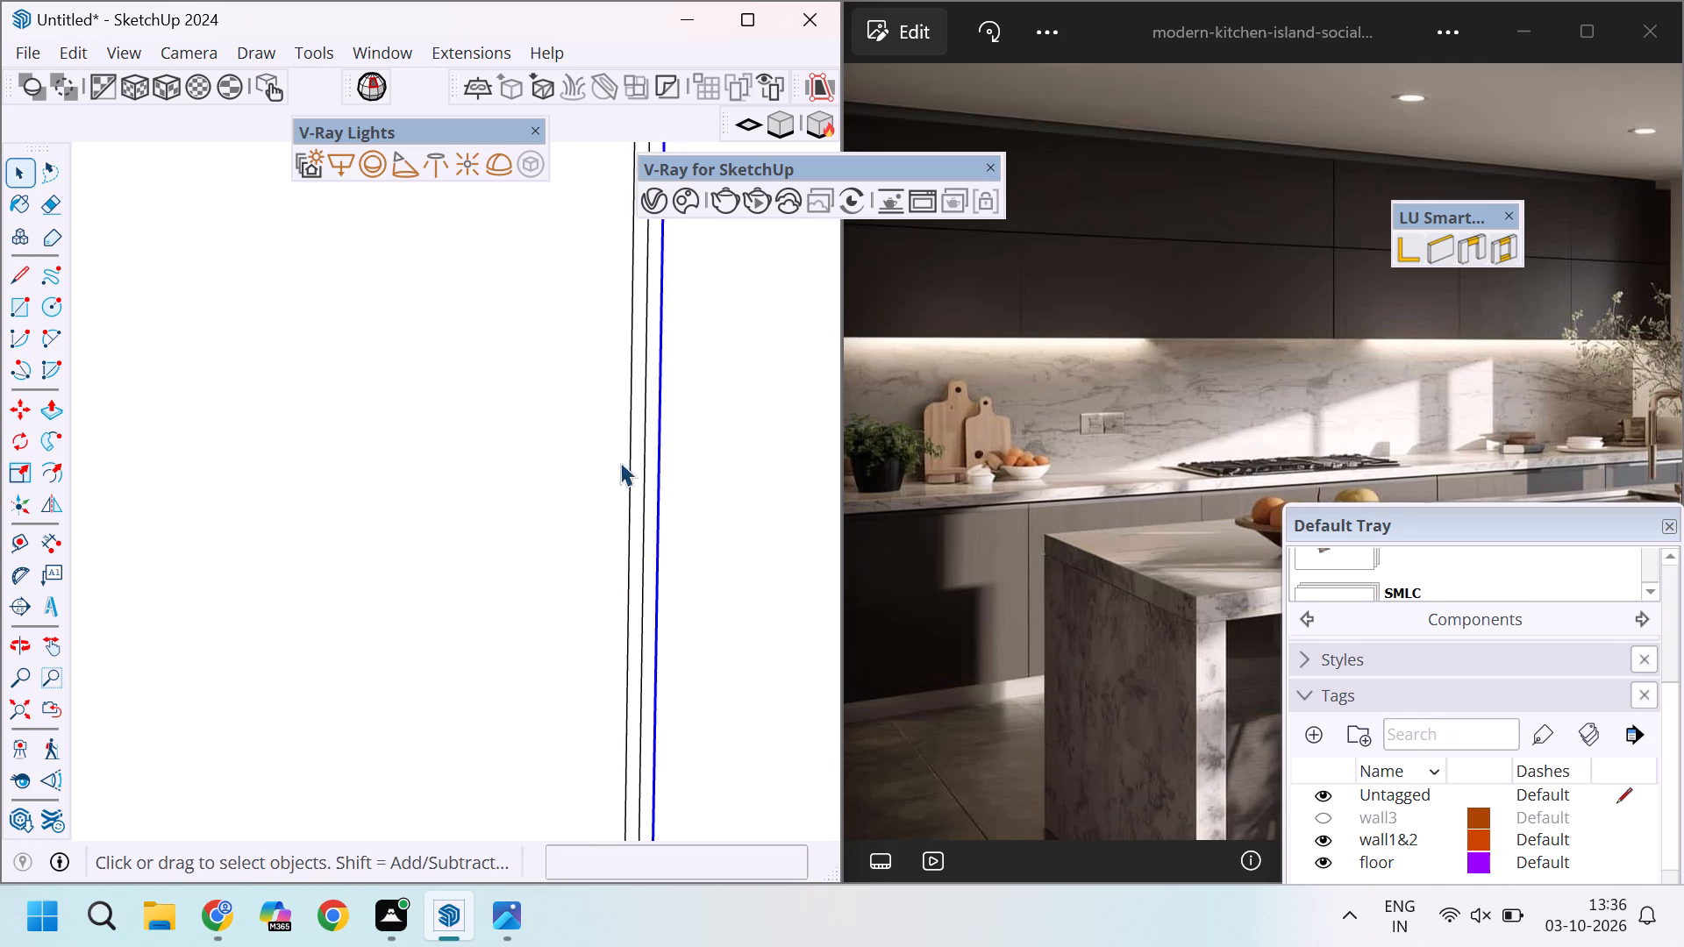
click(650, 459)
key(Delete)
Push the narrow face of the lower wall cabinet's left 4 mm door gap 1" into the front.
scroll(679, 432, down, 3)
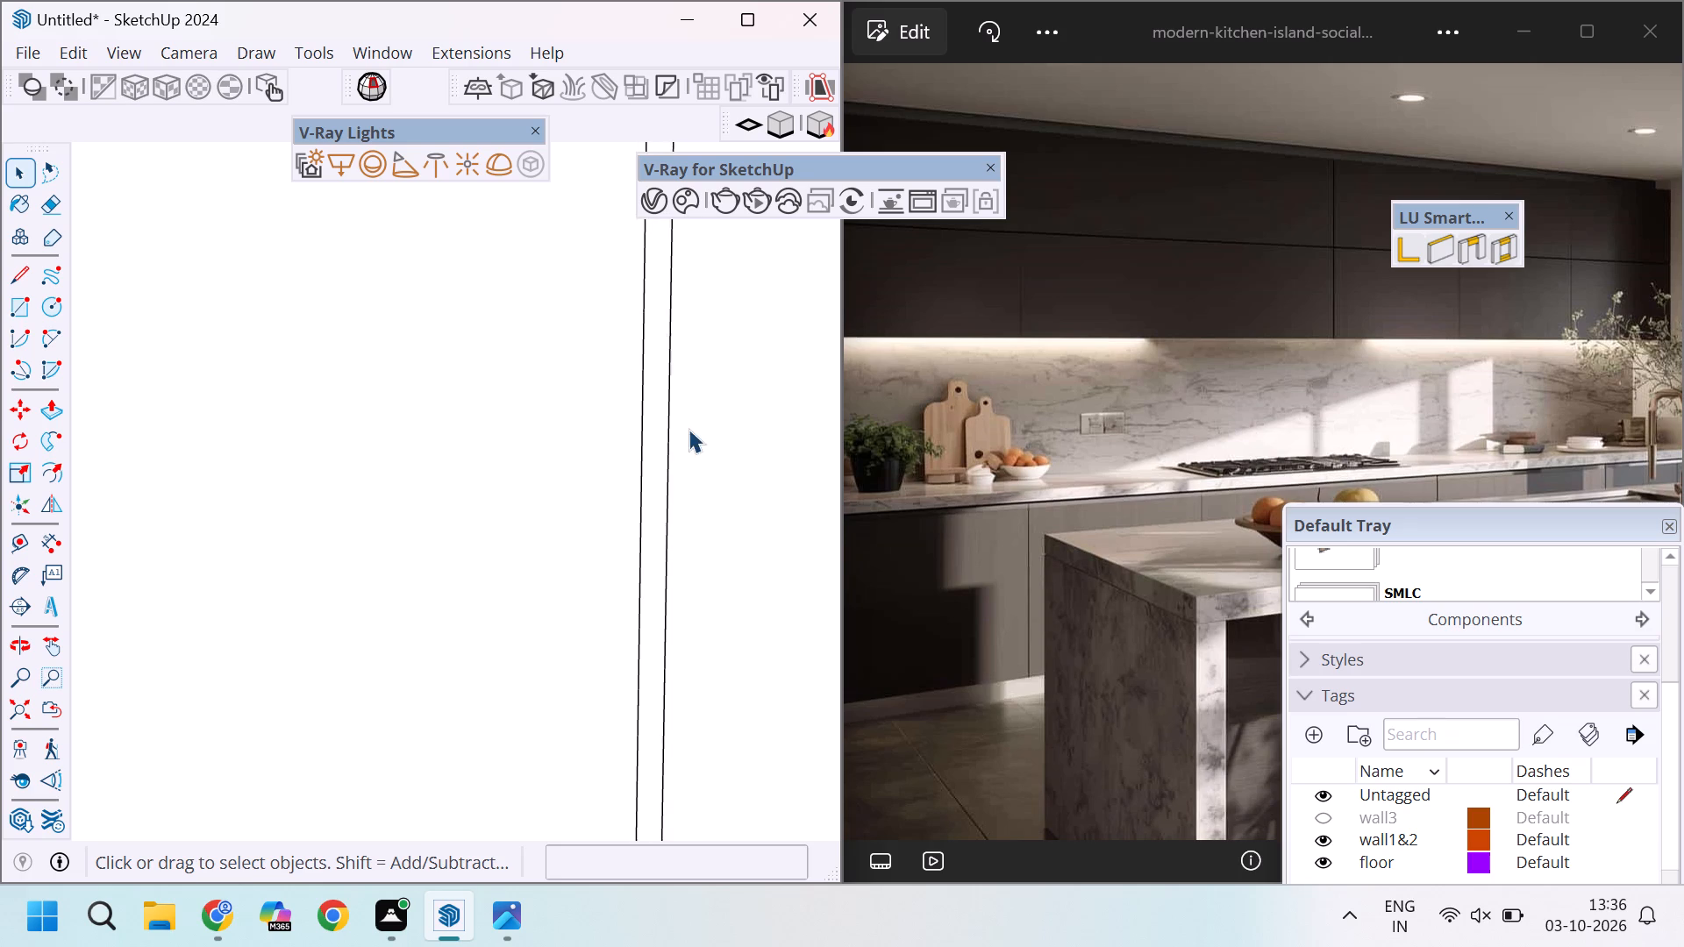
scroll(689, 429, down, 20)
scroll(689, 429, down, 12)
scroll(281, 428, up, 2)
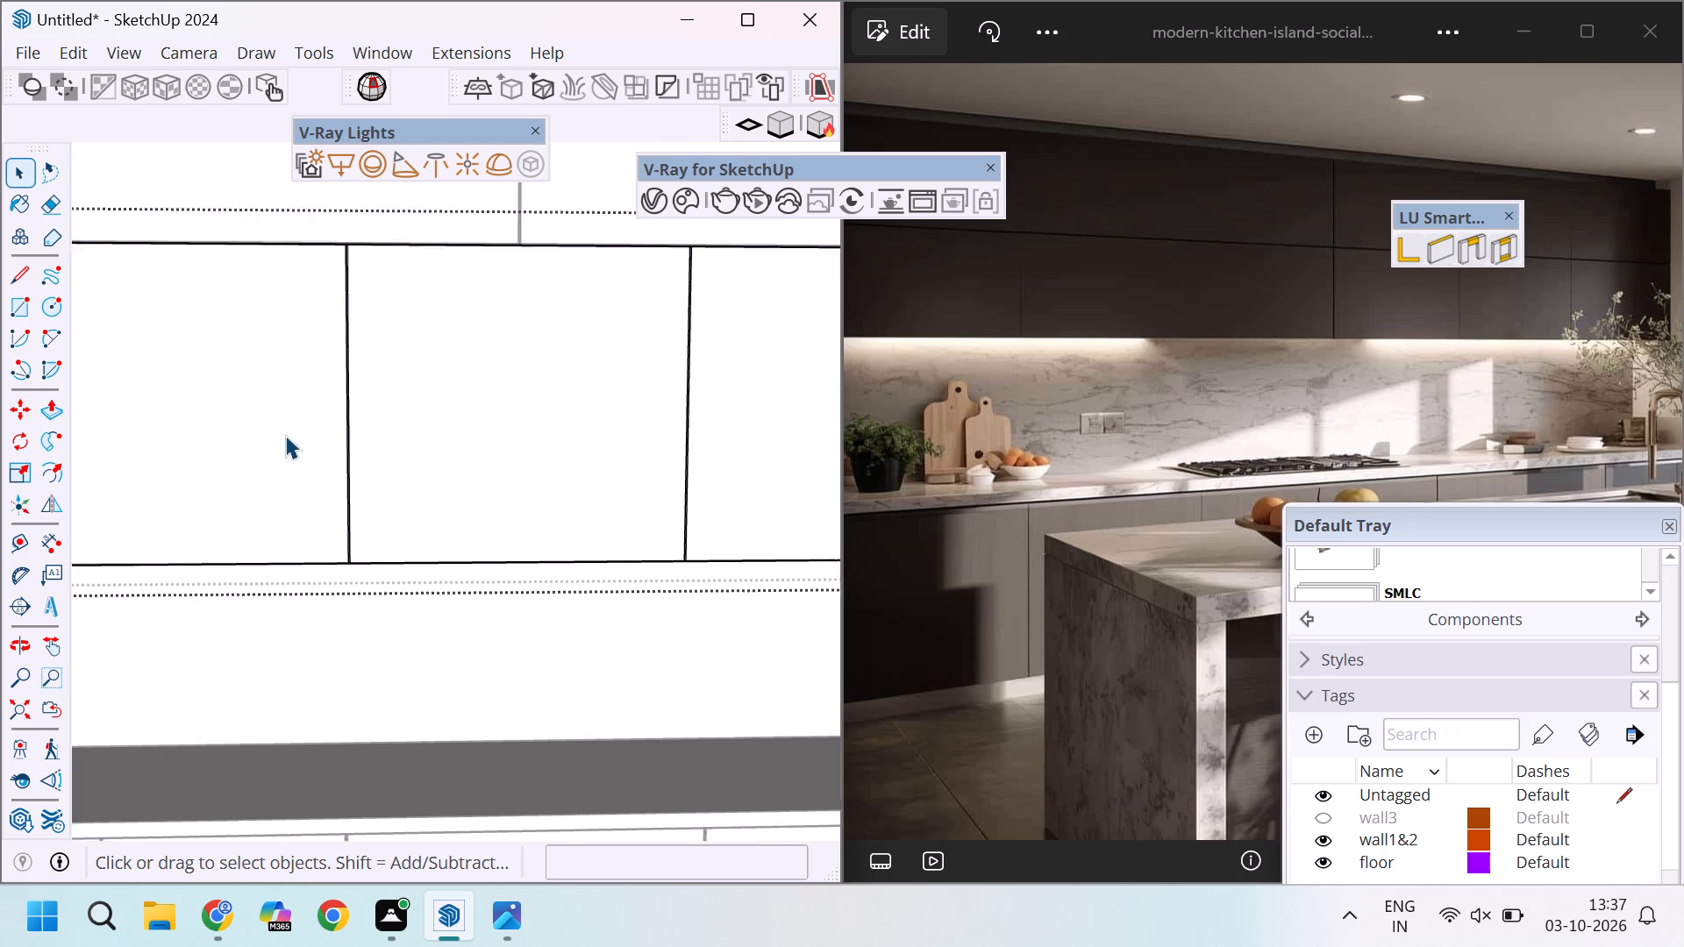
scroll(285, 435, up, 11)
scroll(353, 458, down, 5)
scroll(429, 595, up, 5)
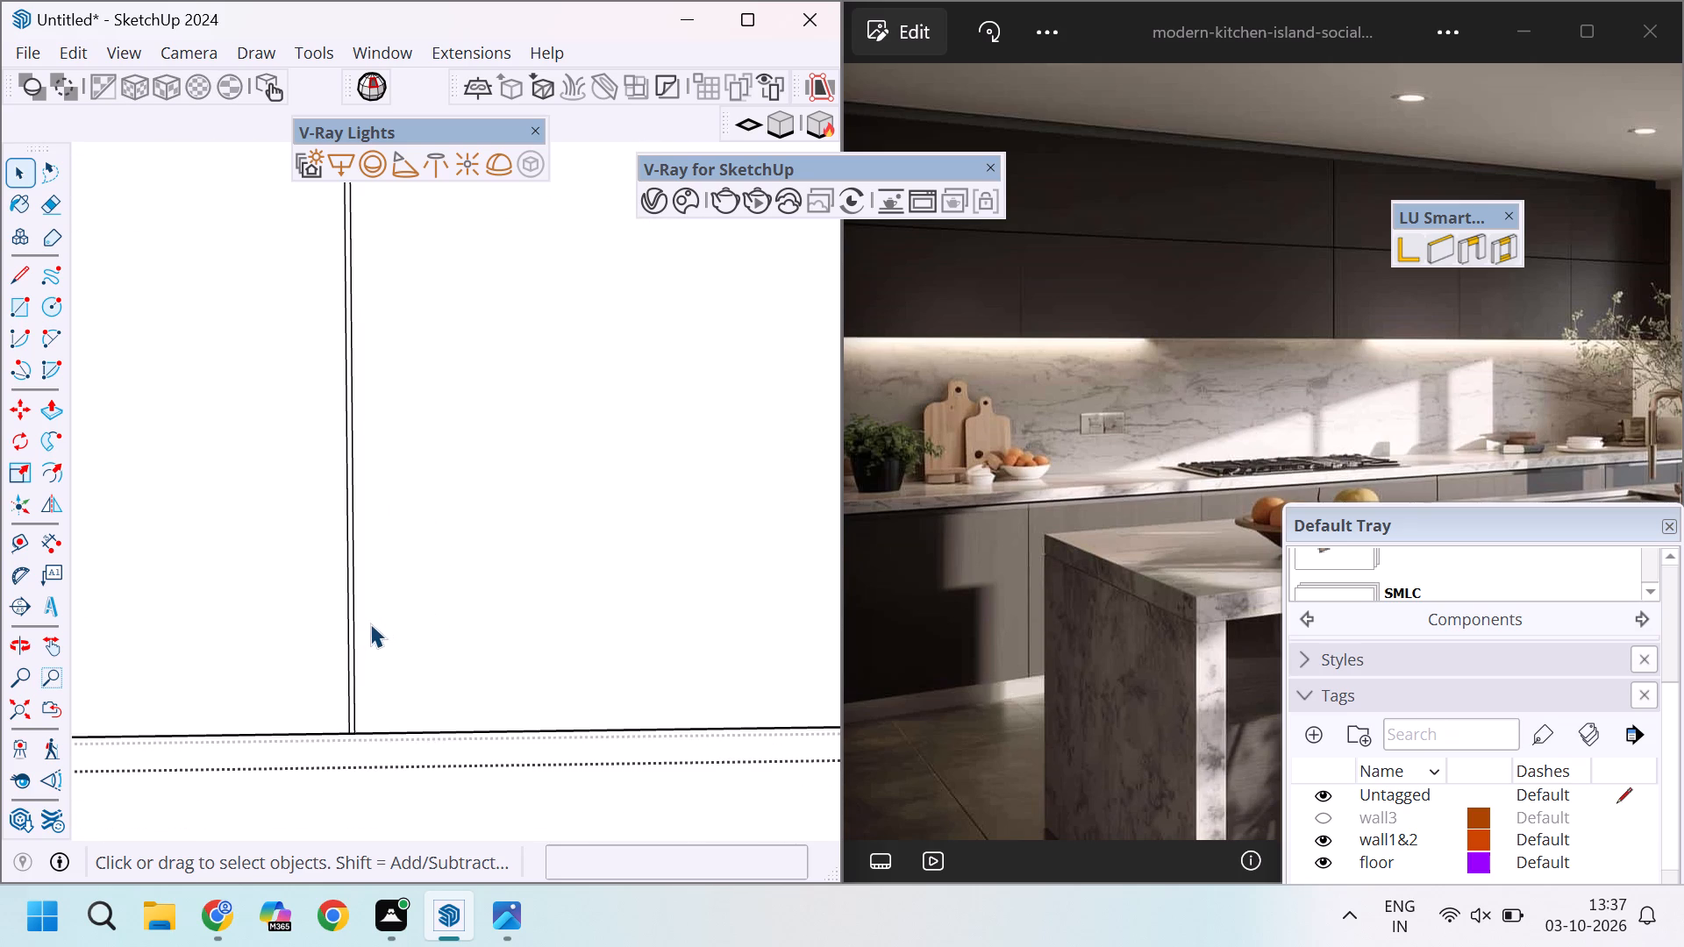
scroll(364, 623, up, 5)
scroll(345, 726, up, 4)
key(p)
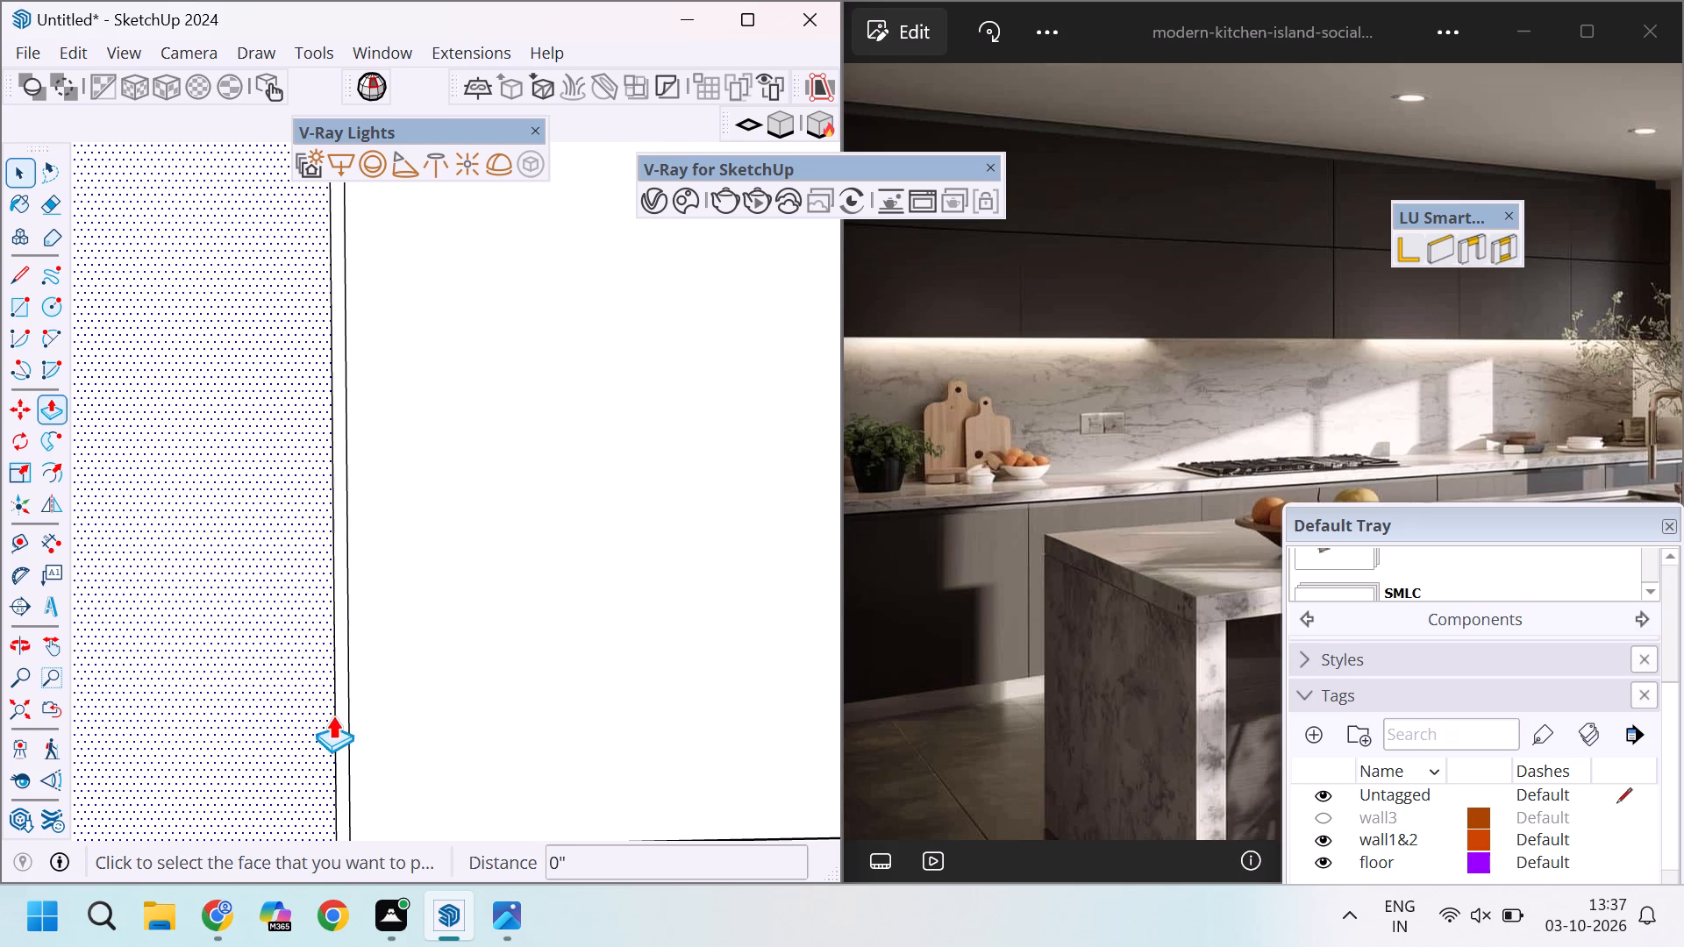
click(339, 700)
scroll(339, 698, down, 5)
scroll(339, 698, up, 6)
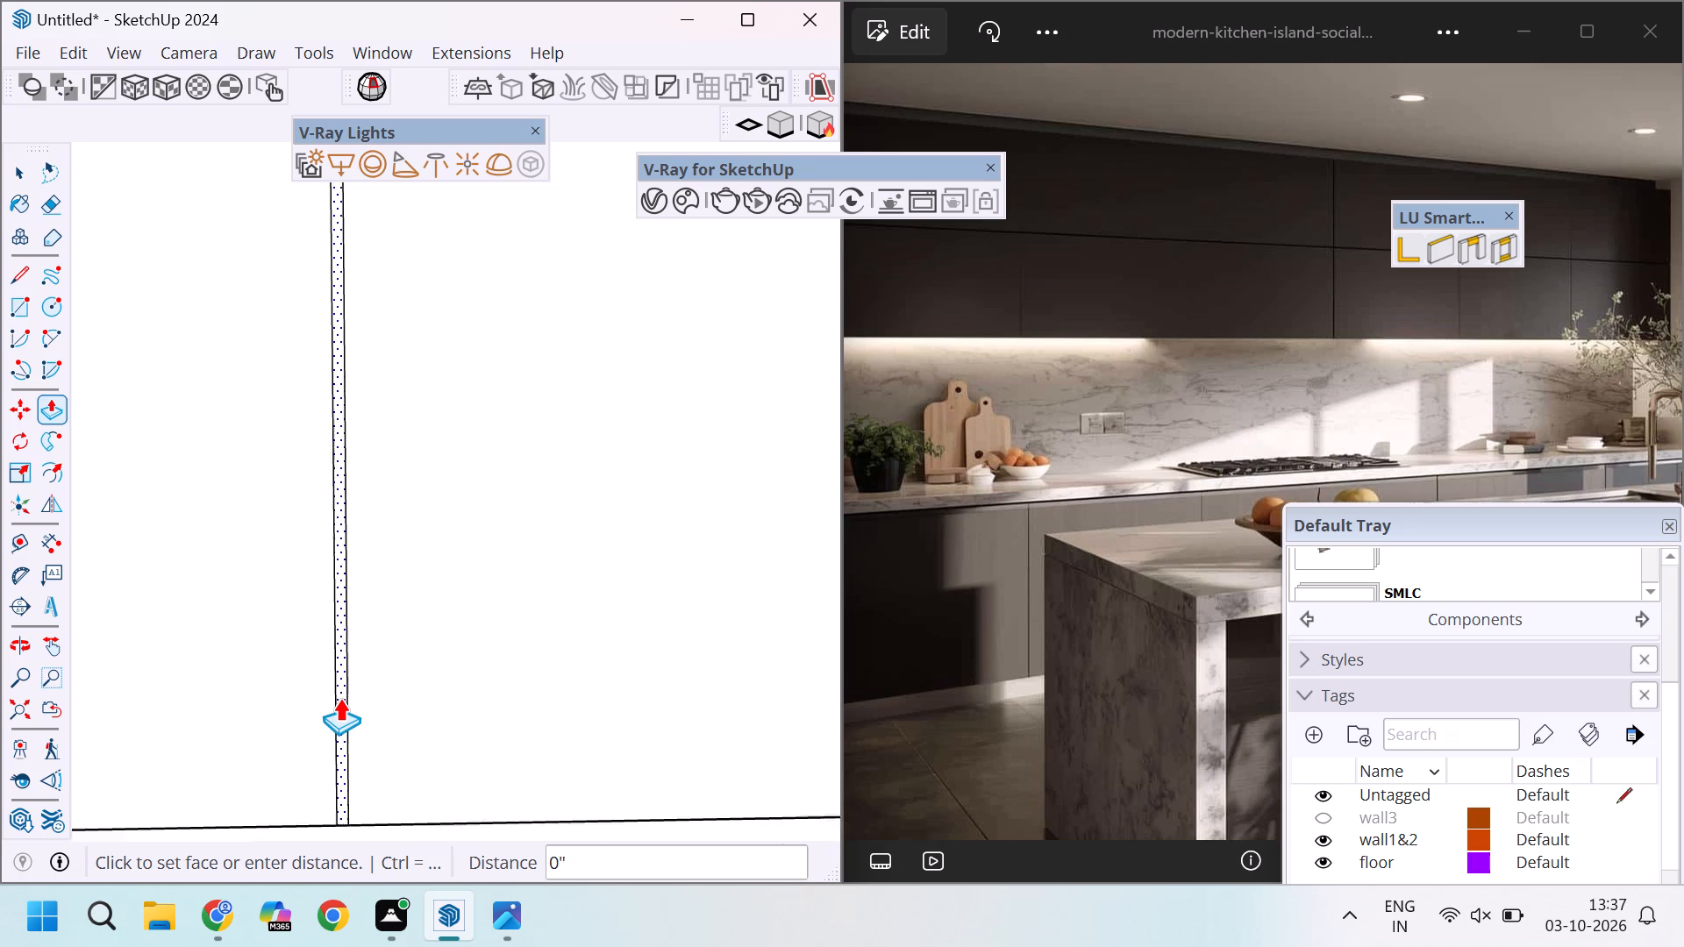
scroll(339, 698, up, 6)
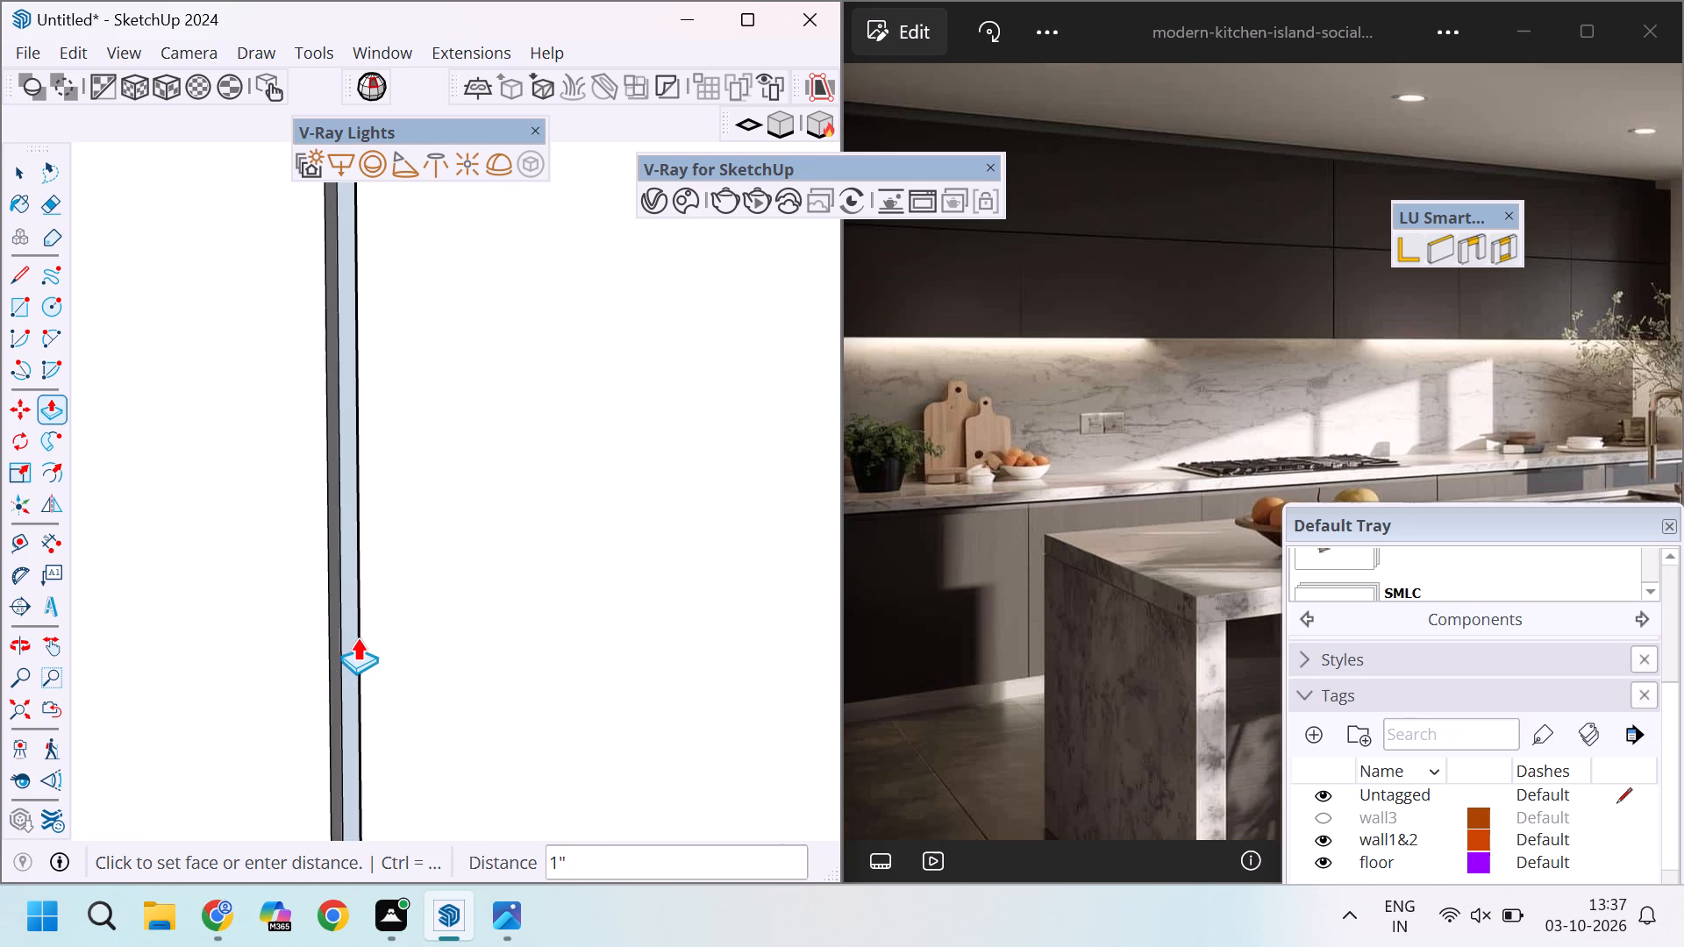
click(353, 637)
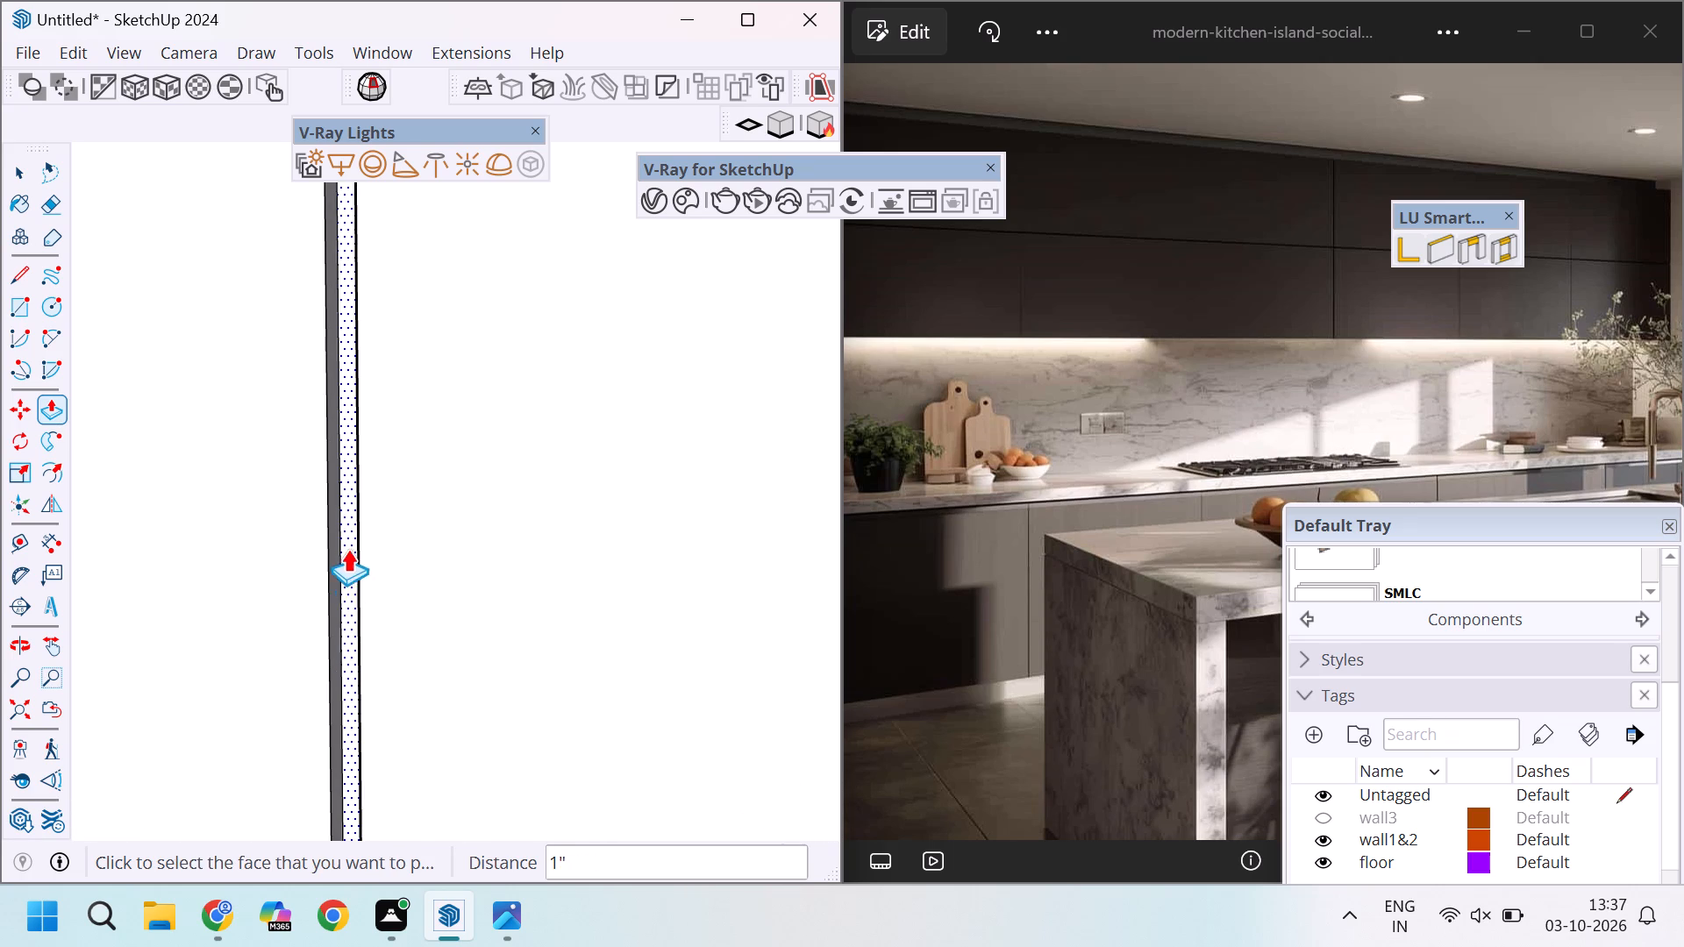
Repeat the 1" push on the lower wall cabinet's right 4 mm door gap and leave the group.
scroll(343, 545, down, 16)
middle_drag(334, 671, 346, 615)
scroll(6, 613, down, 4)
scroll(309, 596, down, 14)
scroll(507, 581, up, 5)
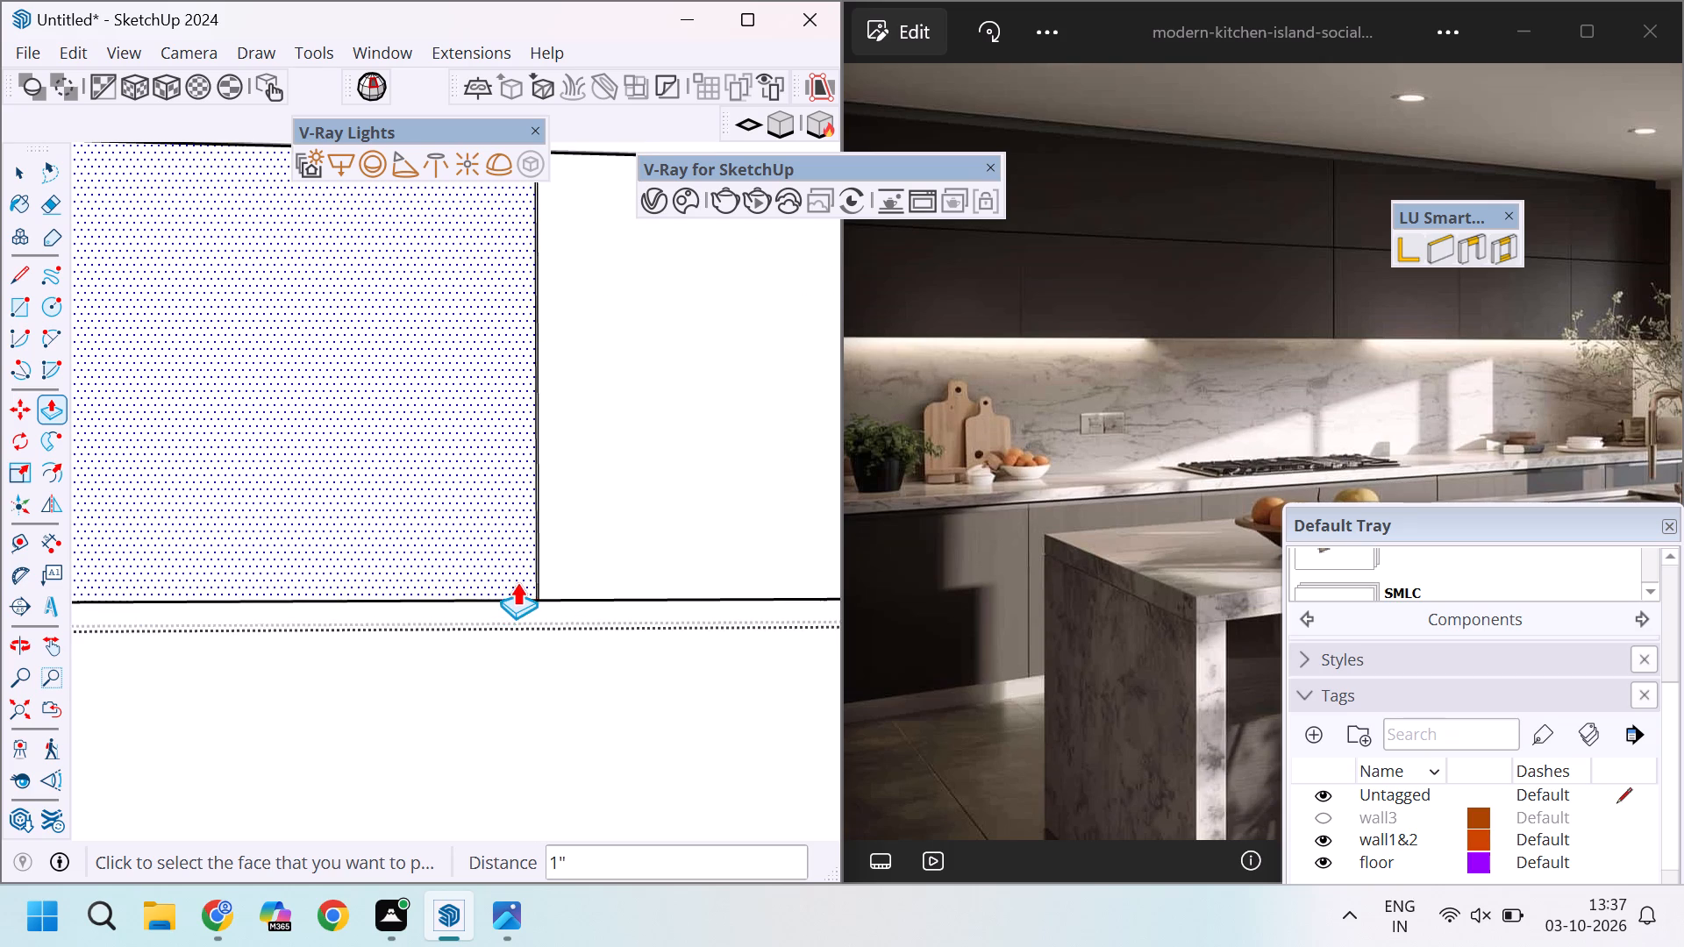
scroll(517, 582, up, 17)
double_click(541, 564)
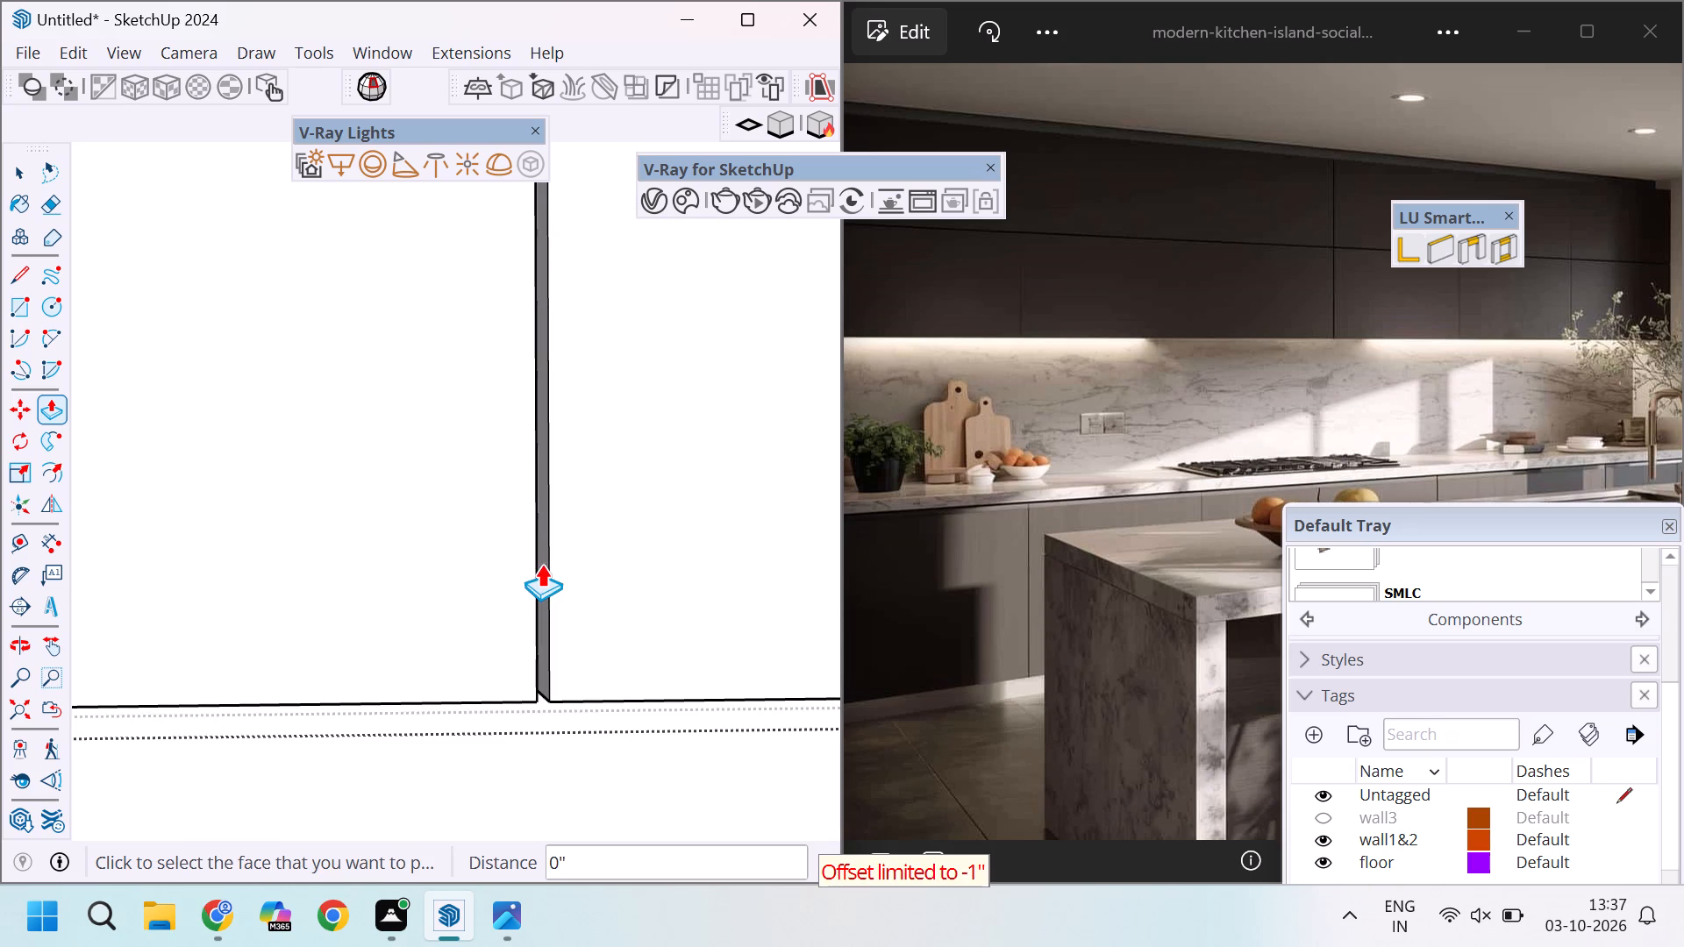
scroll(541, 564, down, 19)
key(space)
scroll(507, 614, down, 17)
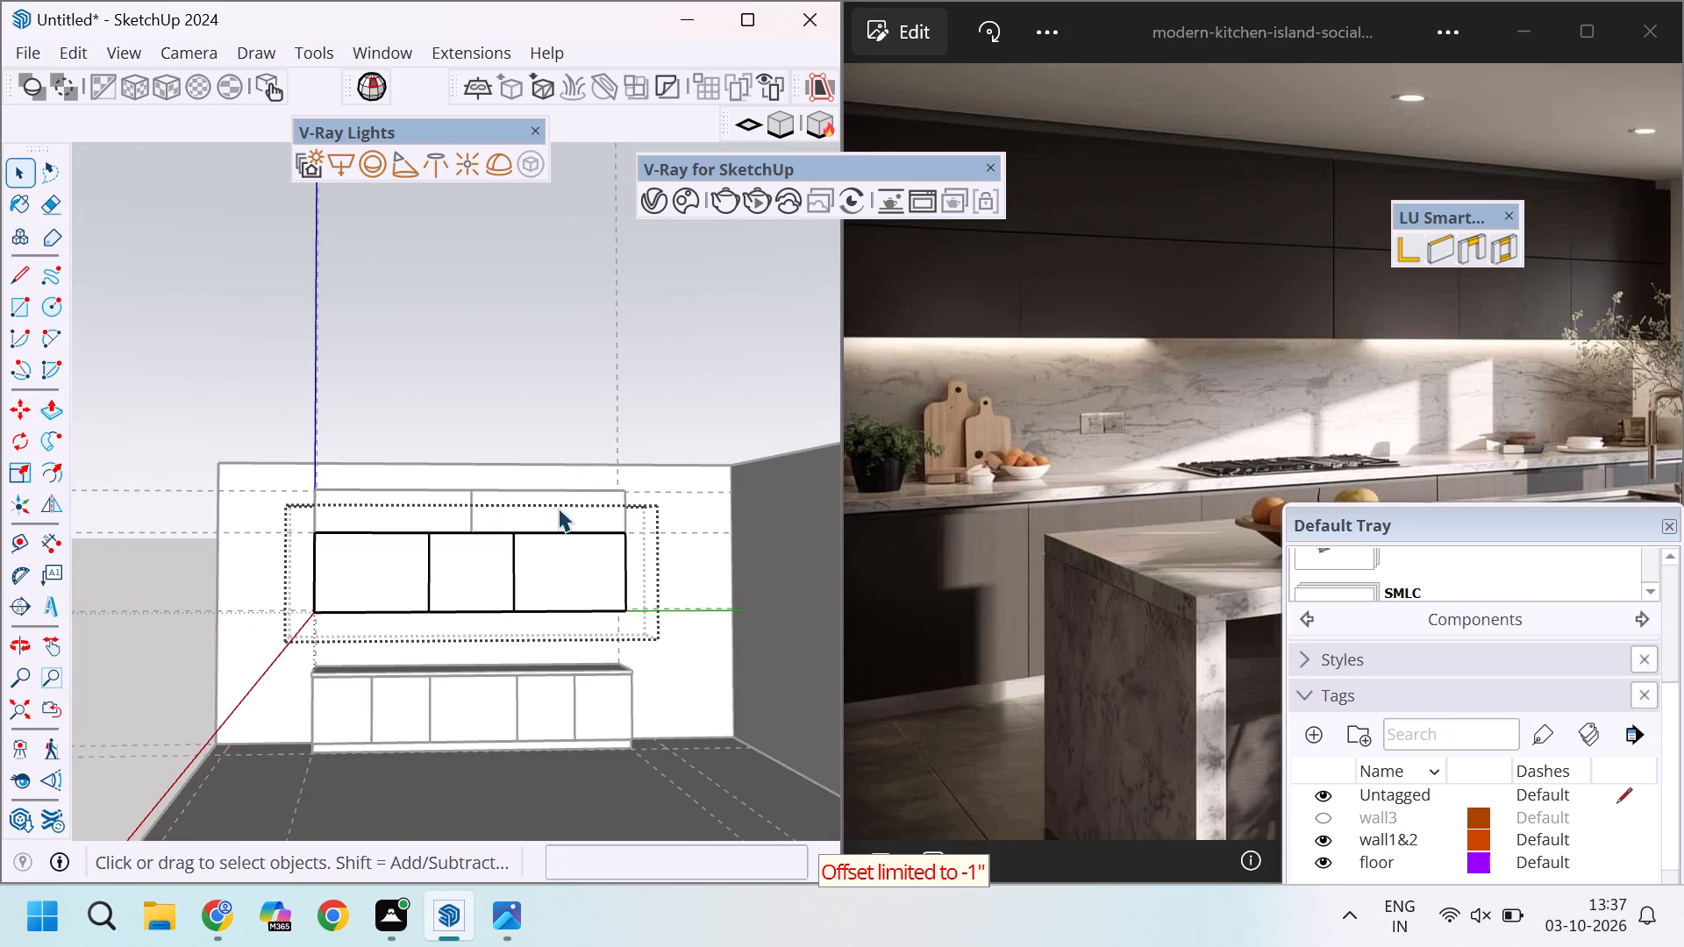
key(space)
click(560, 383)
Inspect the recessed door gaps up close where they meet the upper wall cabinet, and check the overall cabinet fronts.
scroll(433, 575, up, 5)
middle_drag(502, 555, 455, 577)
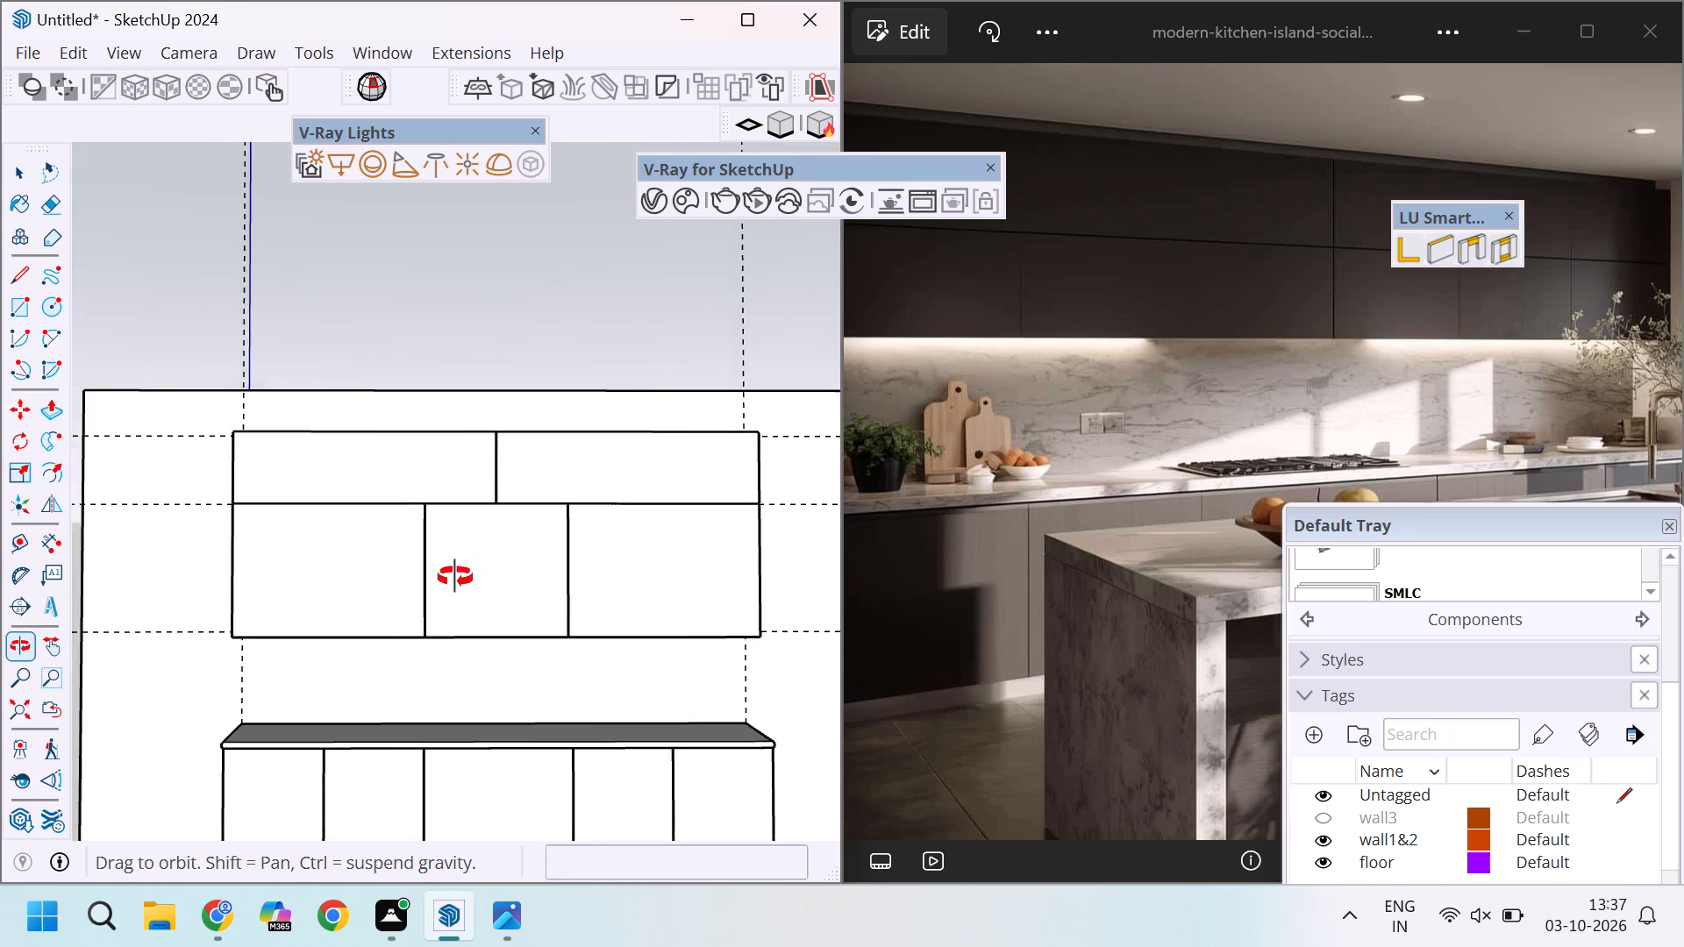
middle_drag(455, 577, 431, 595)
scroll(529, 532, up, 3)
scroll(483, 575, down, 4)
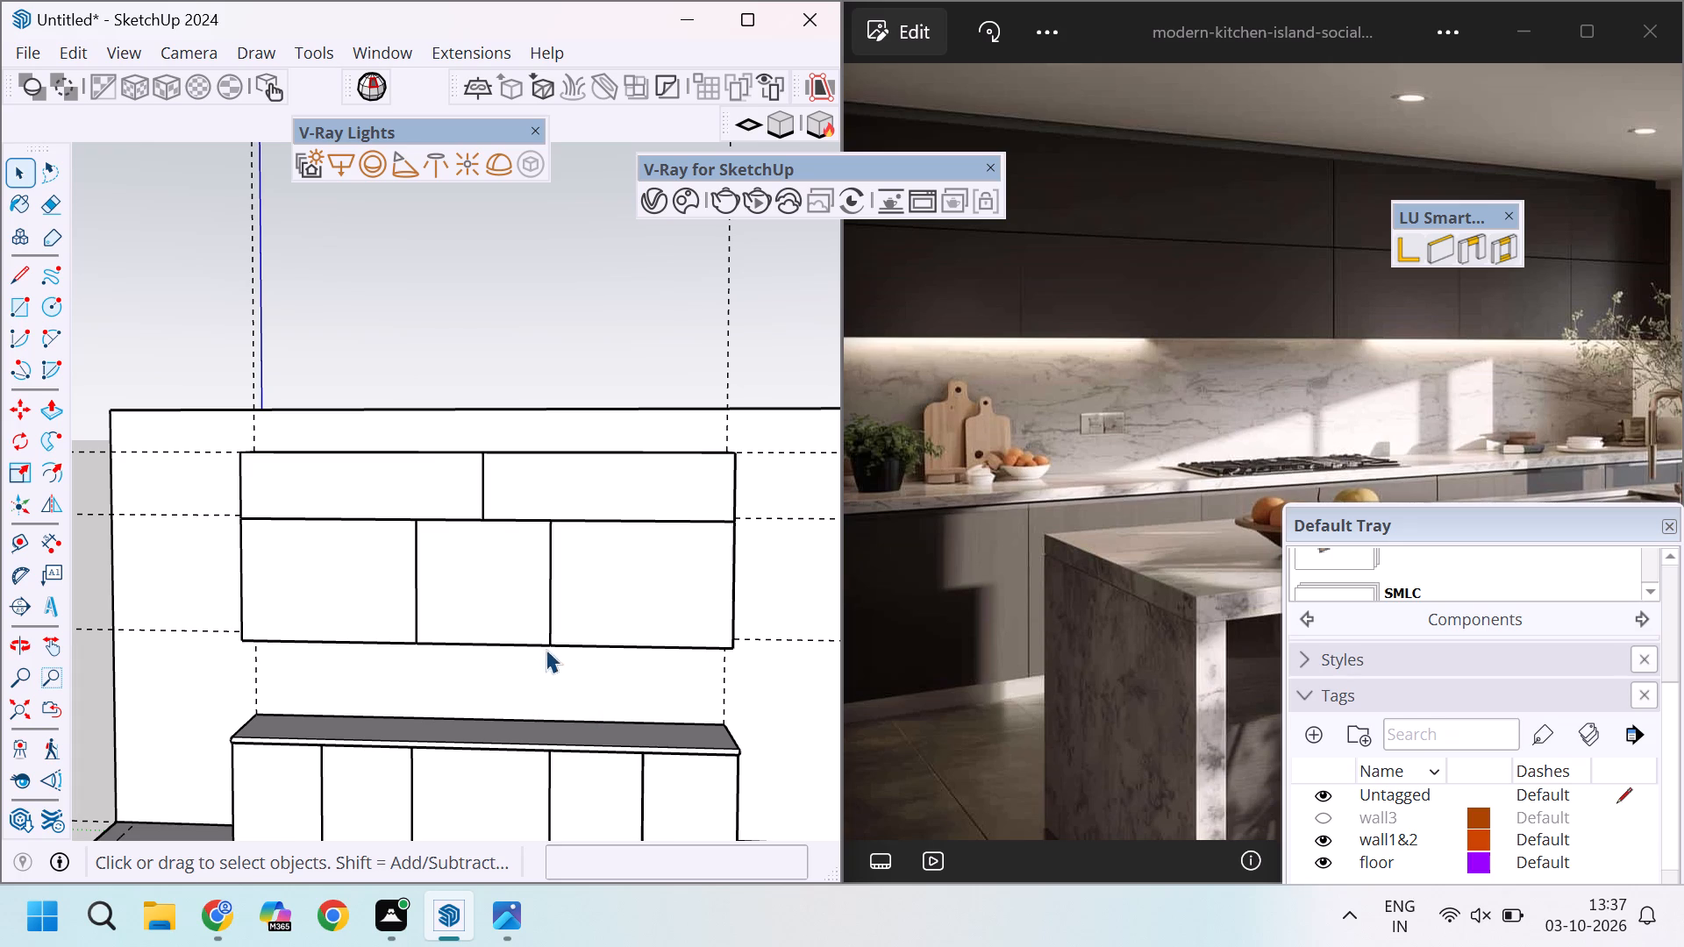
scroll(575, 579, up, 18)
scroll(473, 440, up, 7)
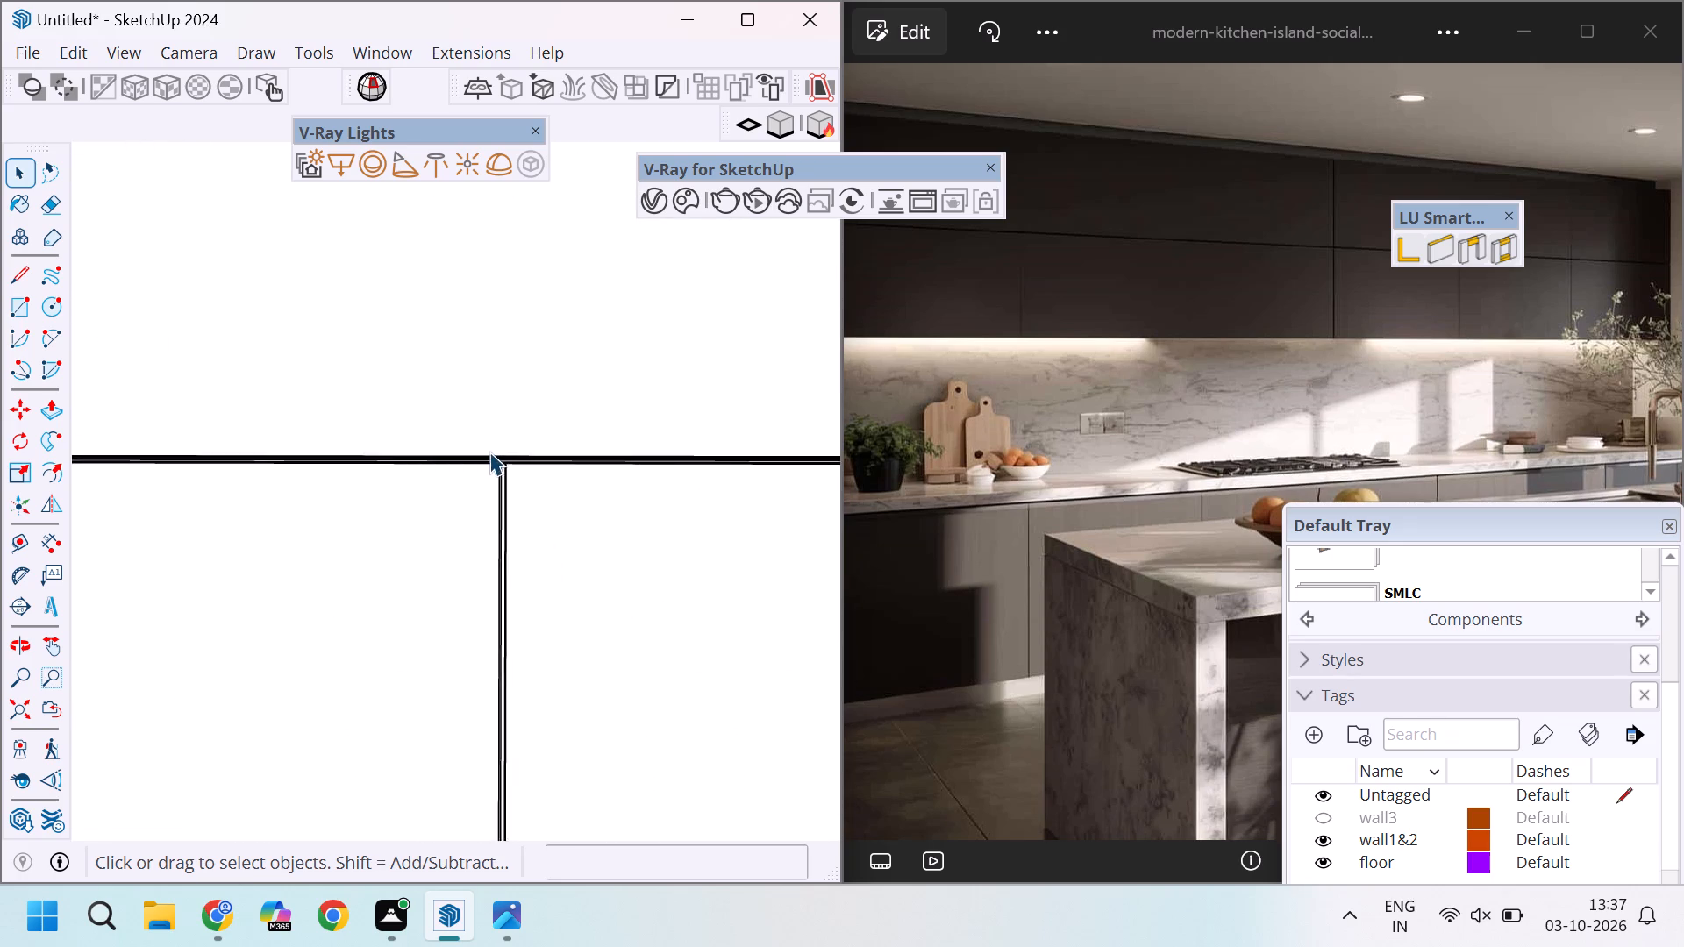
scroll(489, 452, up, 10)
middle_drag(527, 509, 548, 464)
scroll(526, 436, down, 5)
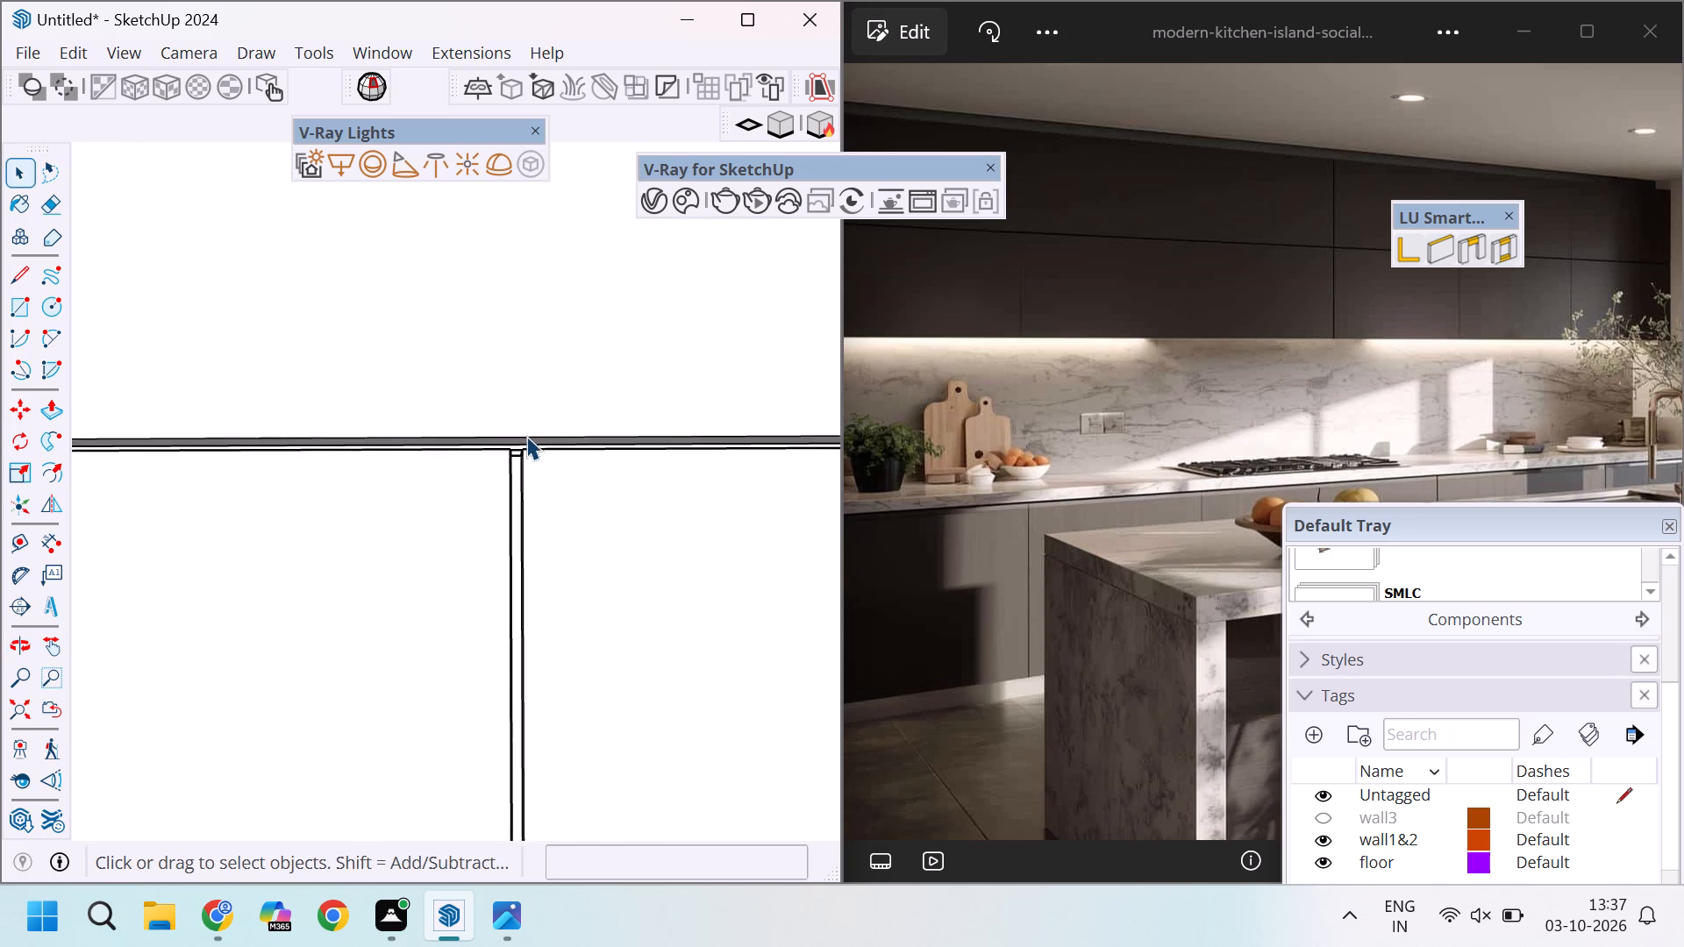
scroll(526, 436, down, 7)
scroll(426, 786, down, 17)
scroll(452, 652, down, 3)
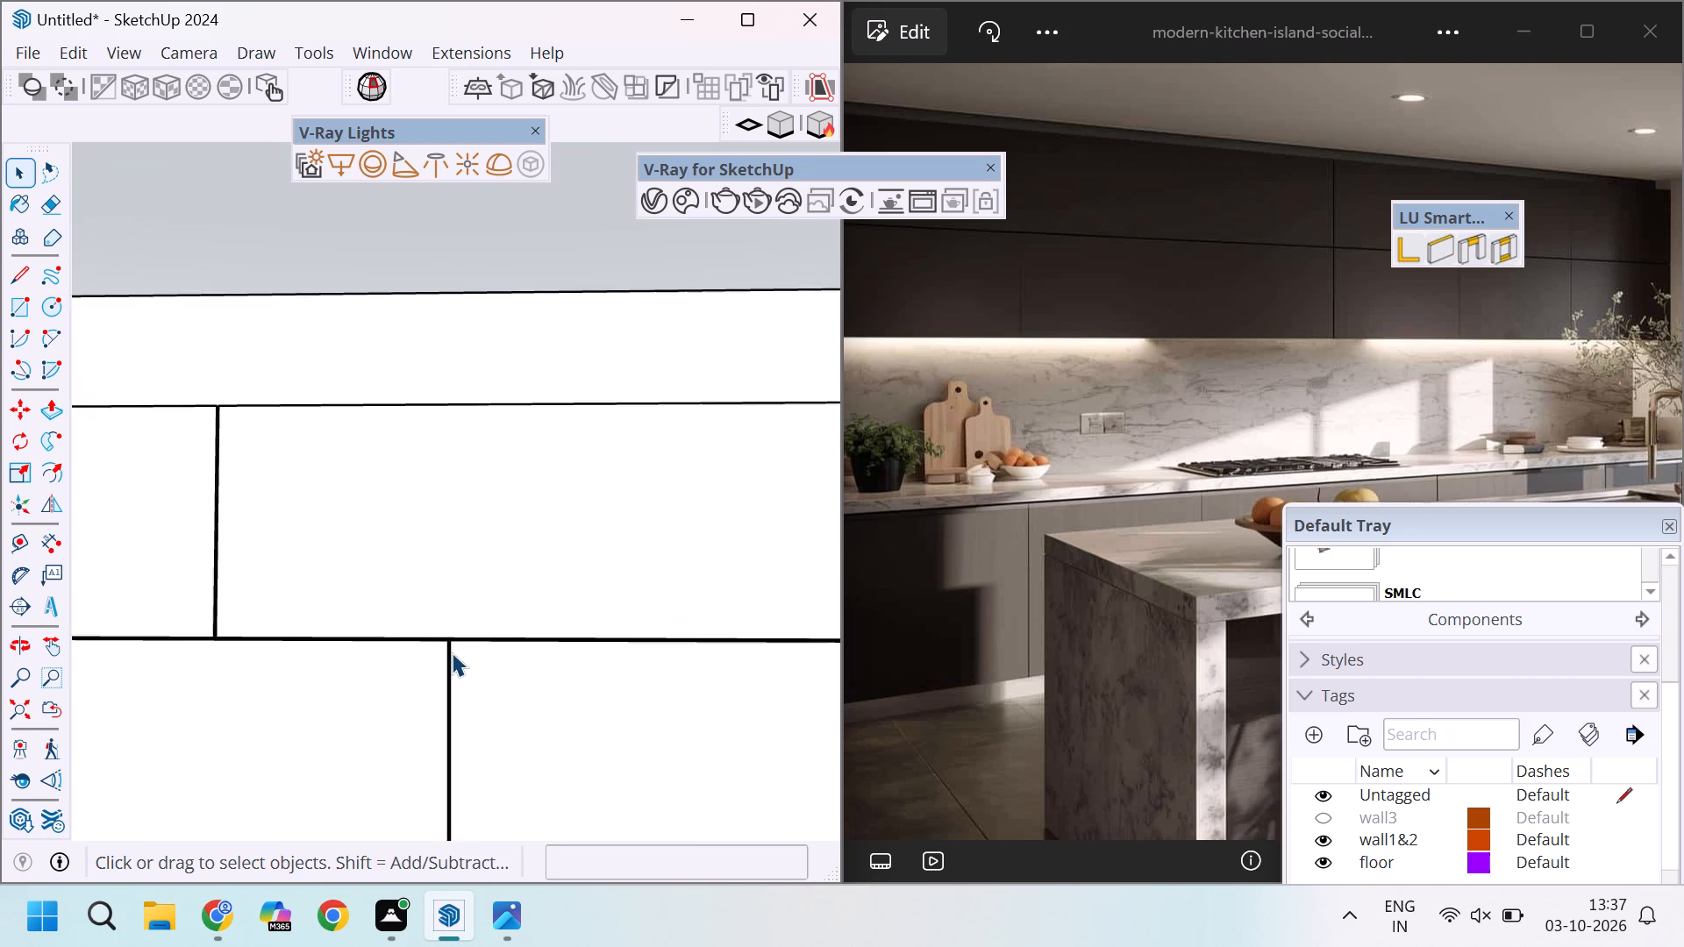
scroll(452, 652, down, 10)
scroll(453, 569, down, 6)
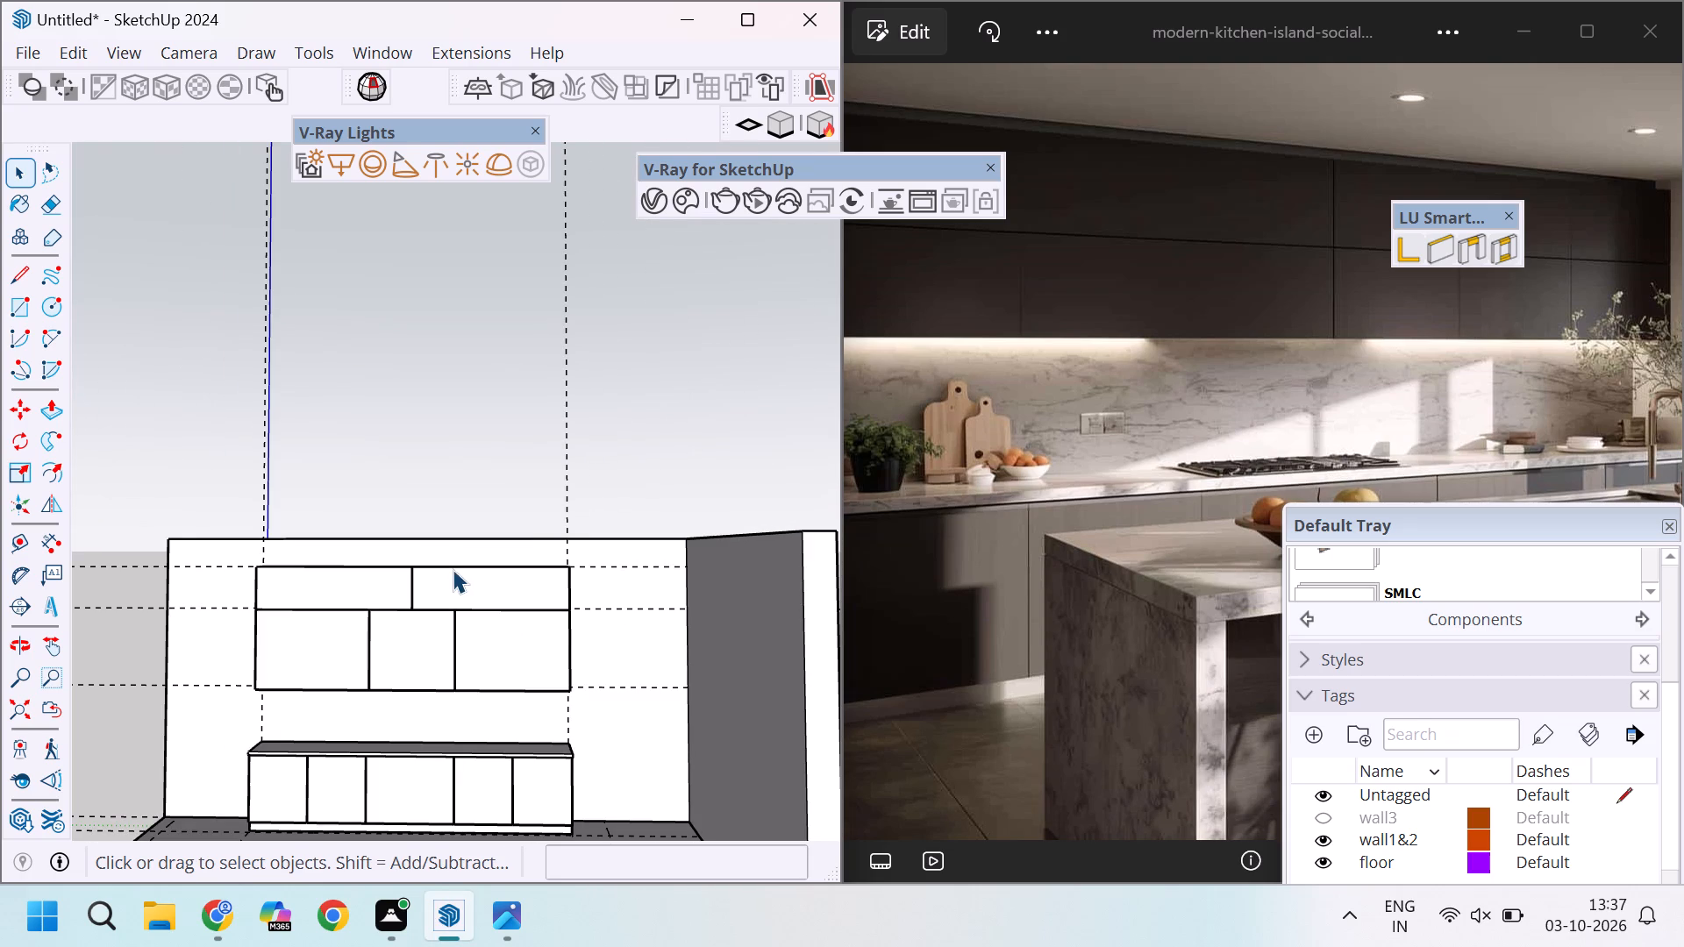
scroll(403, 510, down, 8)
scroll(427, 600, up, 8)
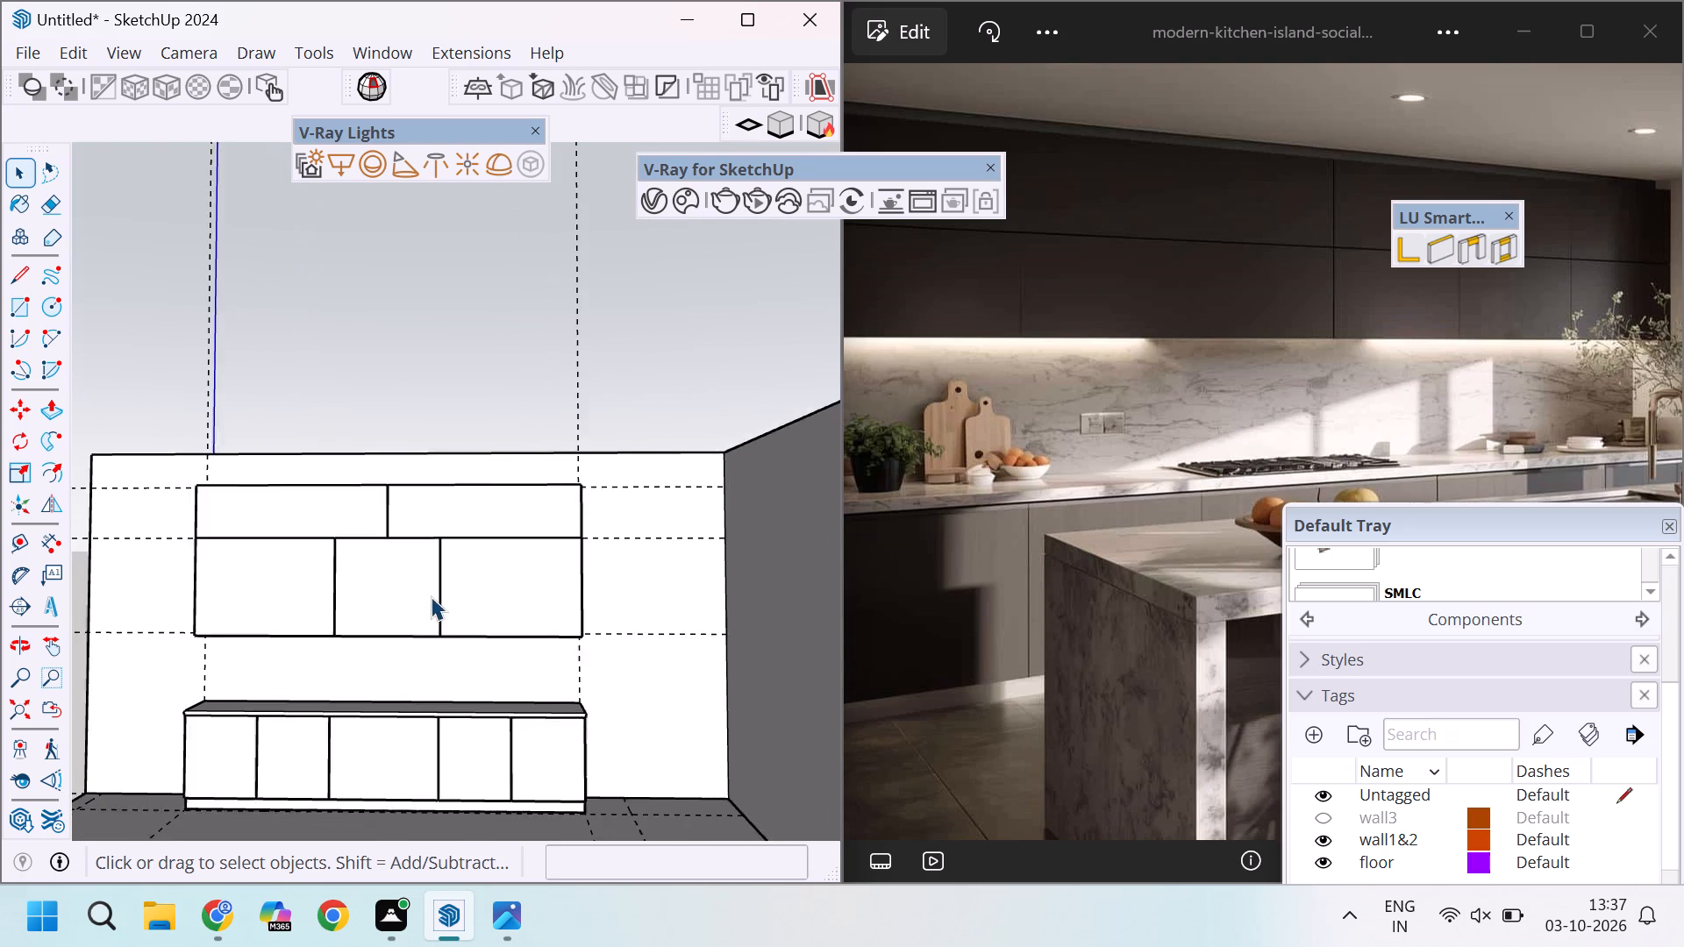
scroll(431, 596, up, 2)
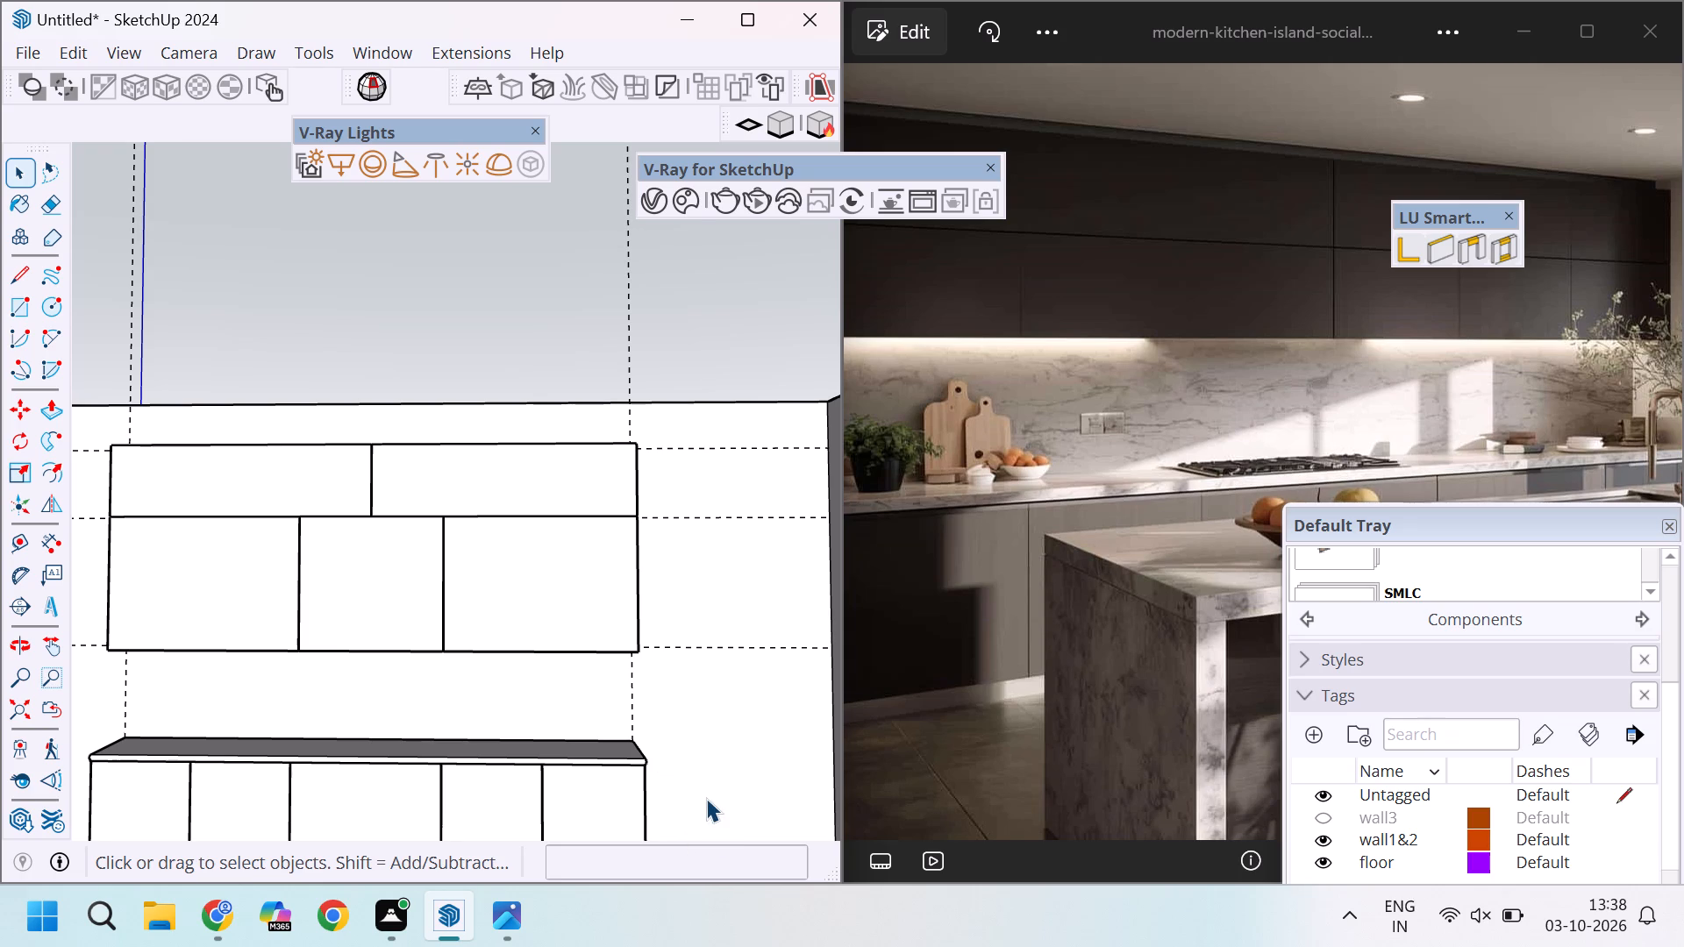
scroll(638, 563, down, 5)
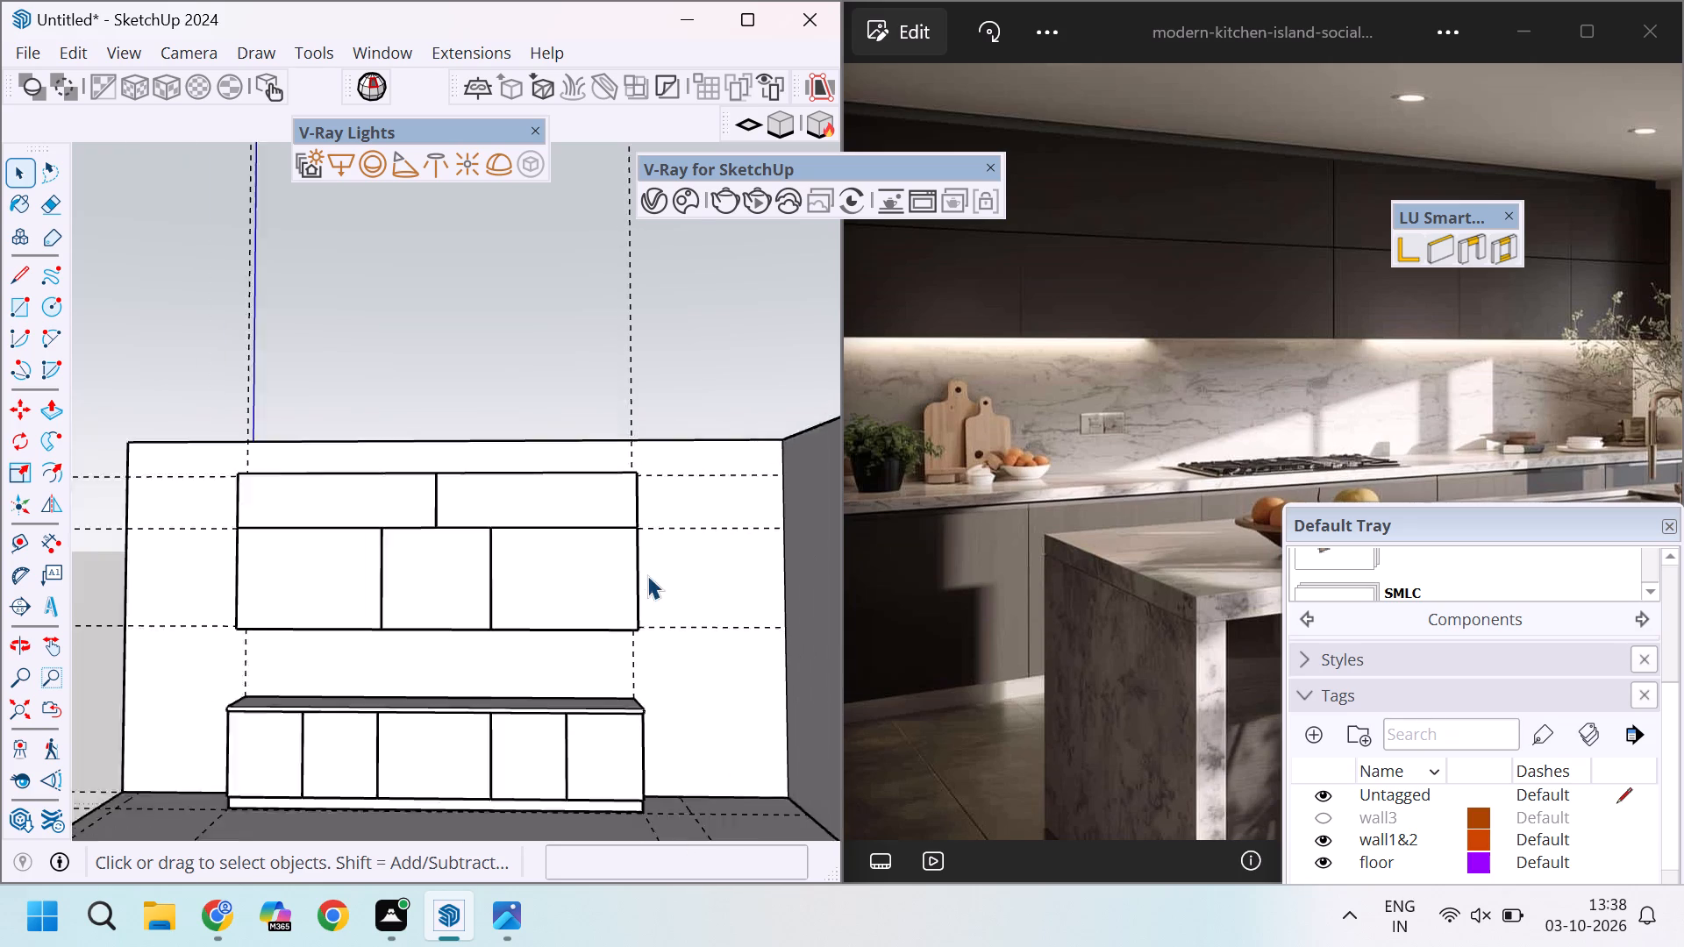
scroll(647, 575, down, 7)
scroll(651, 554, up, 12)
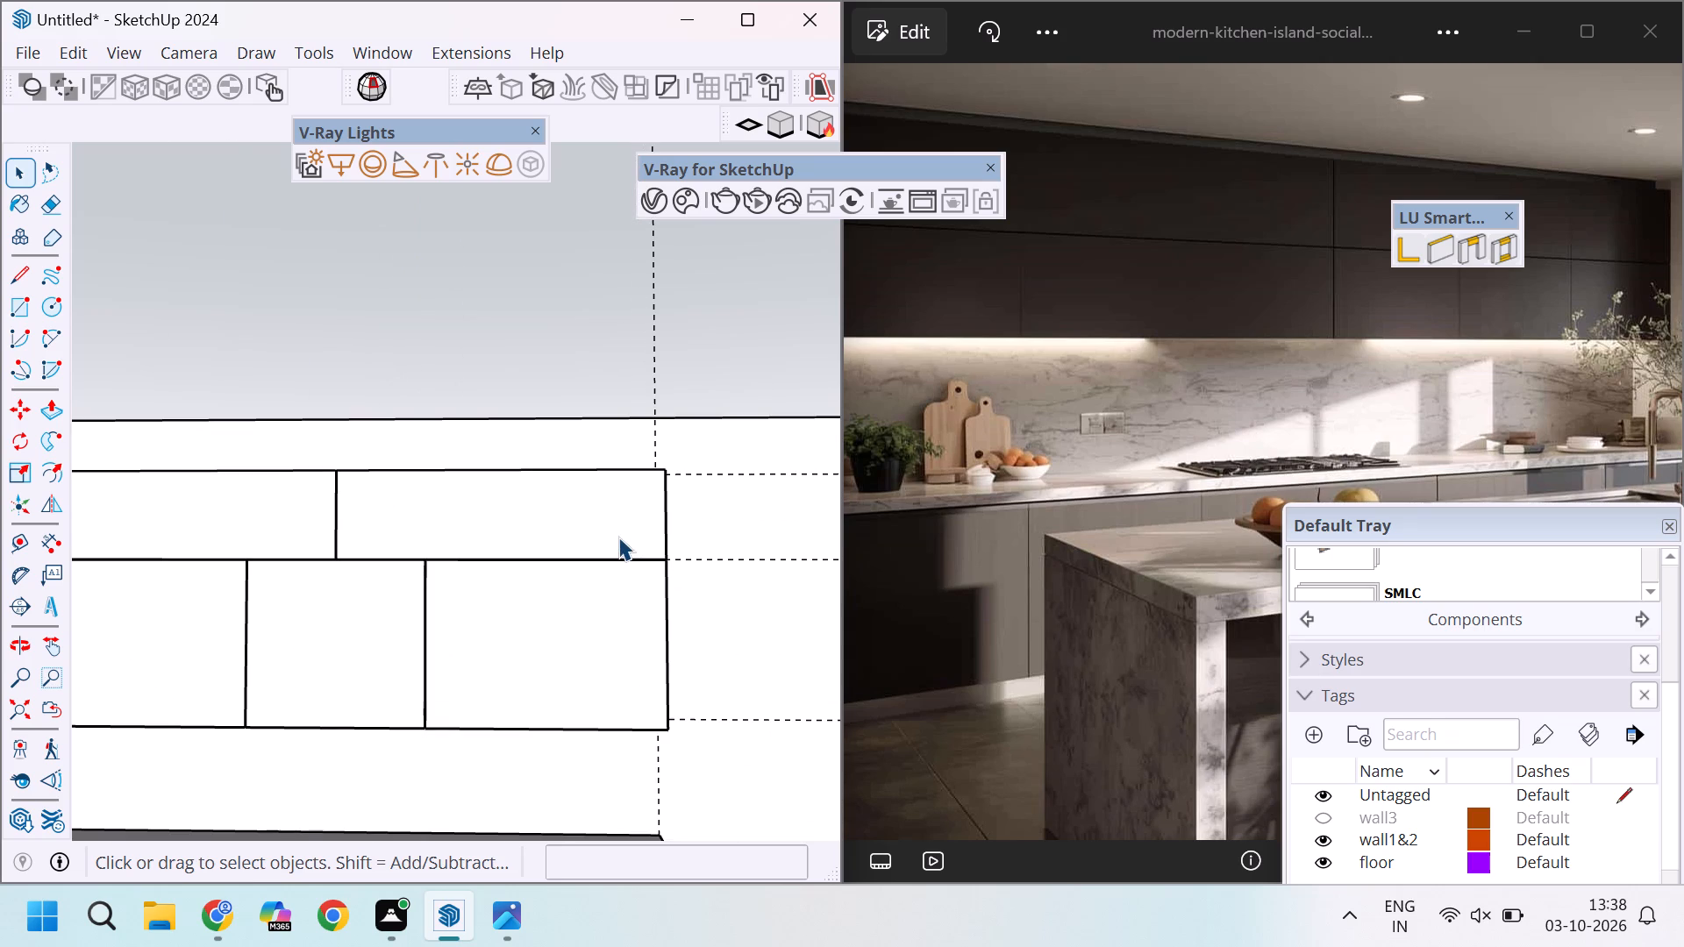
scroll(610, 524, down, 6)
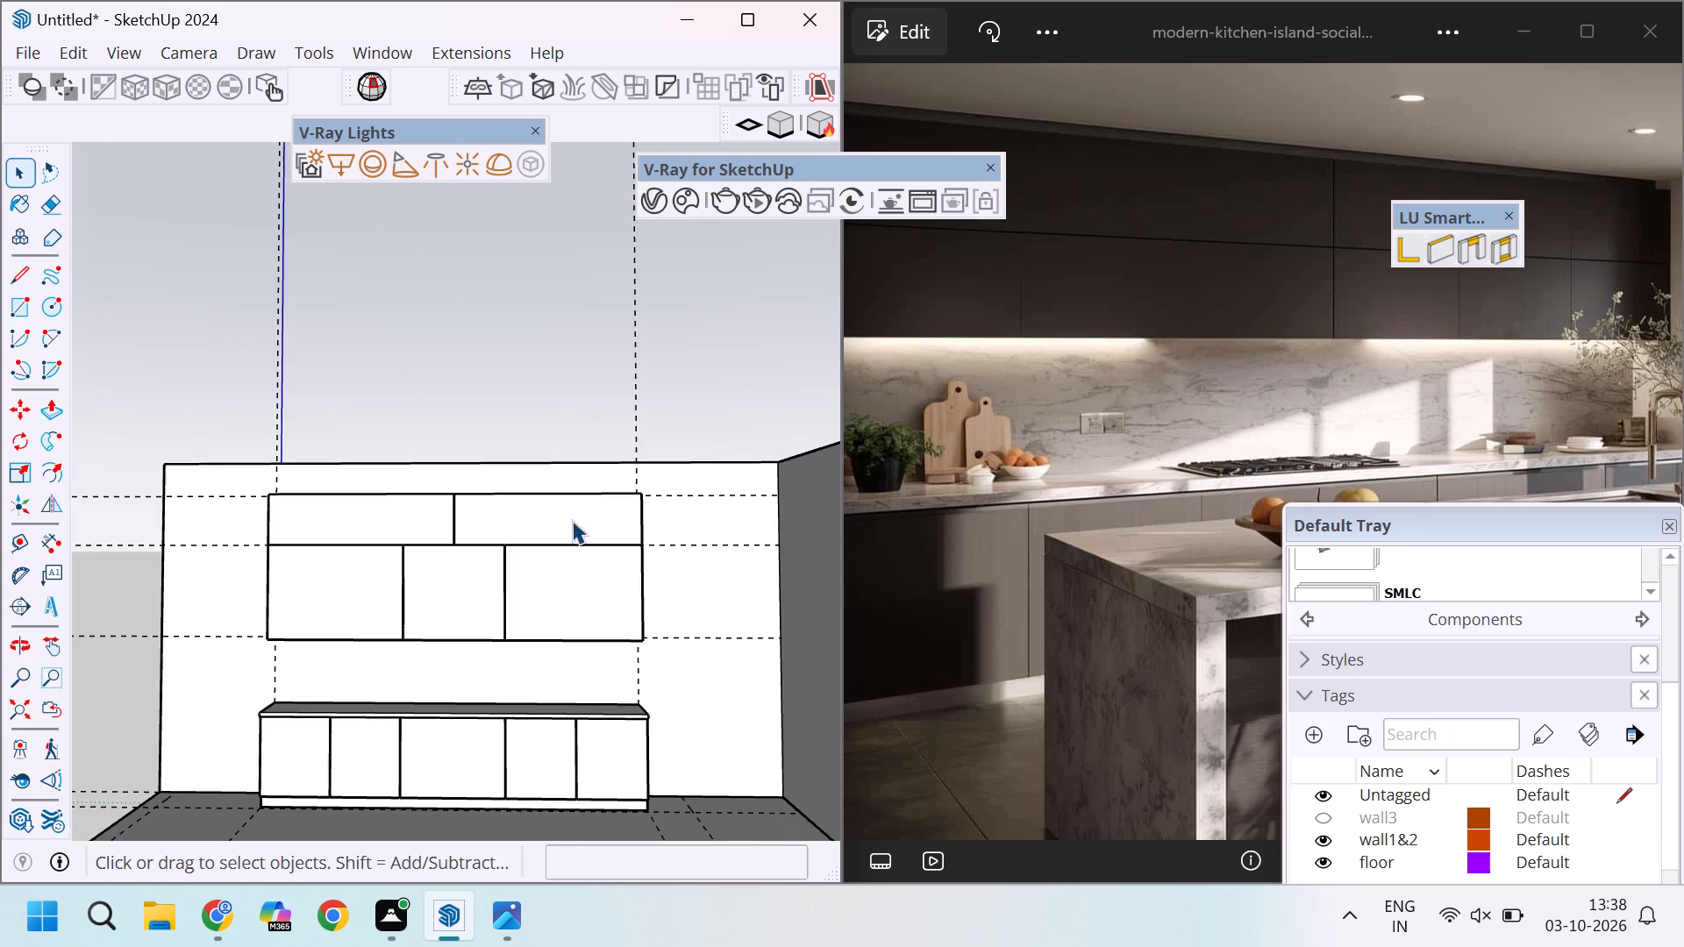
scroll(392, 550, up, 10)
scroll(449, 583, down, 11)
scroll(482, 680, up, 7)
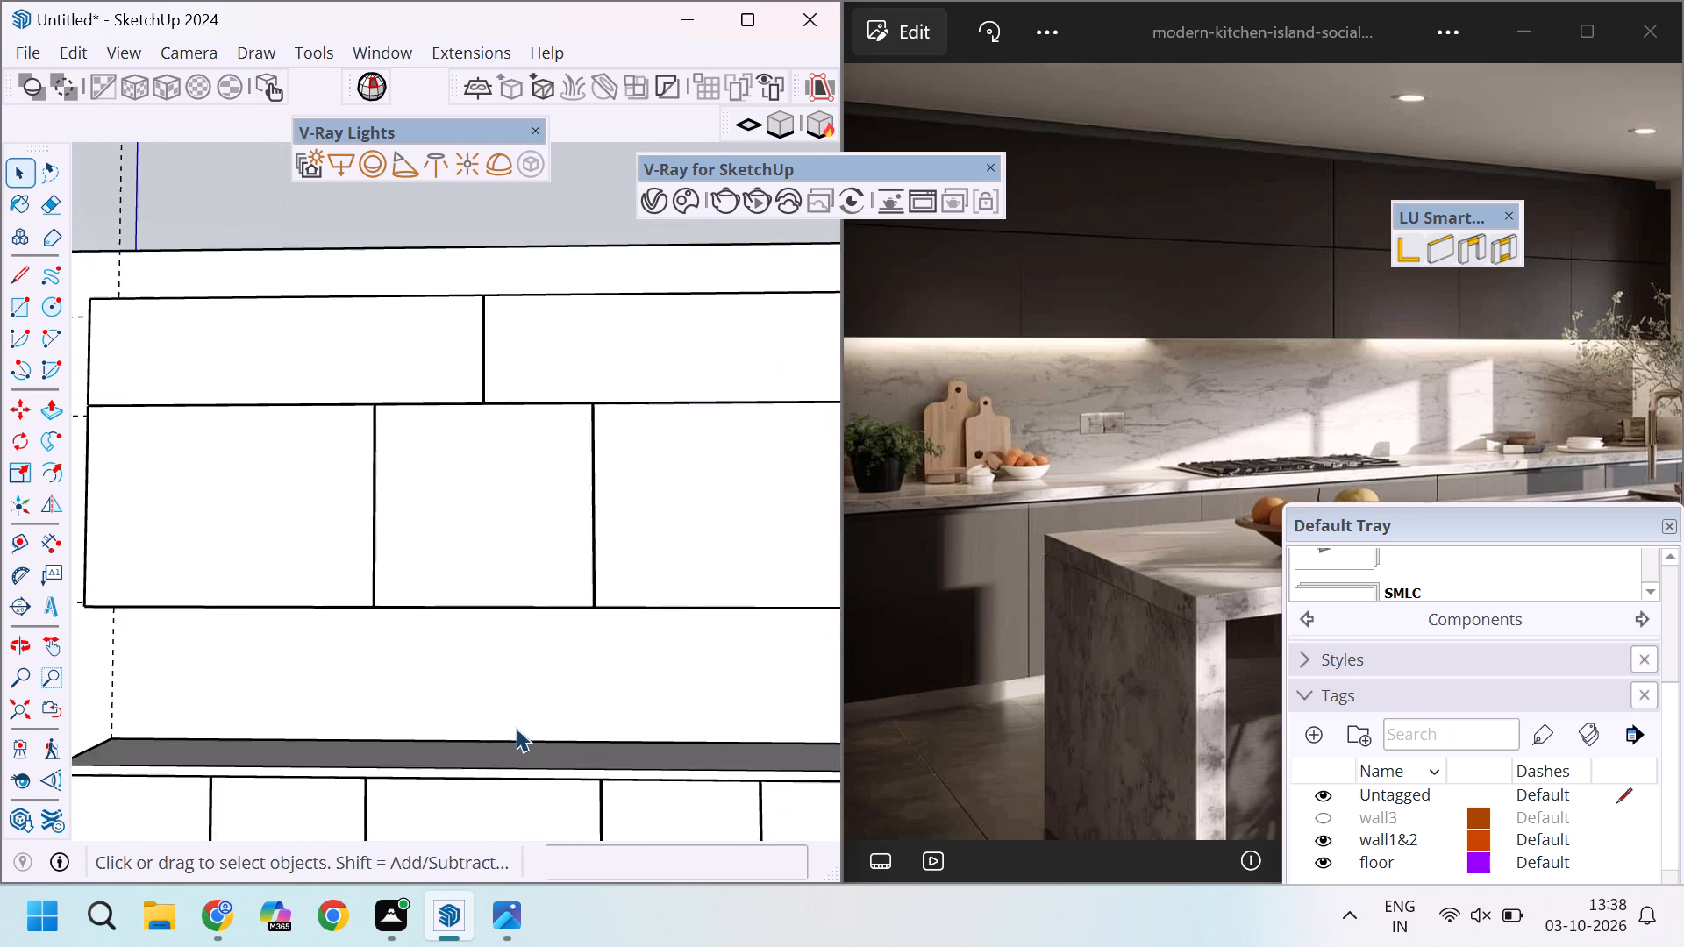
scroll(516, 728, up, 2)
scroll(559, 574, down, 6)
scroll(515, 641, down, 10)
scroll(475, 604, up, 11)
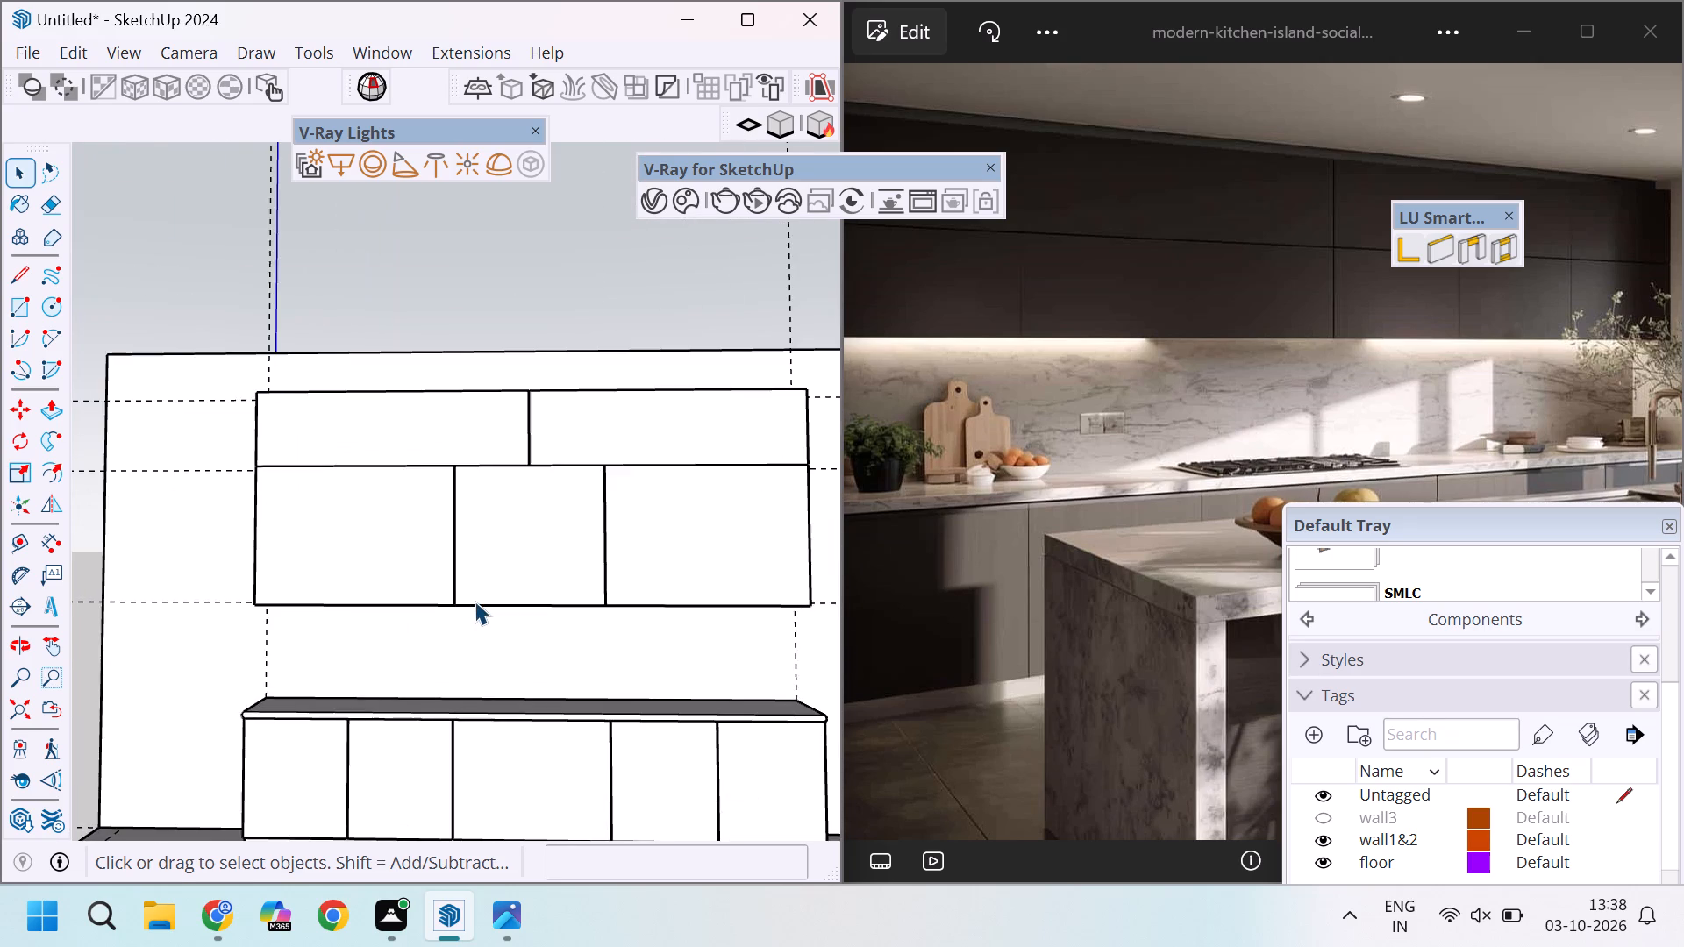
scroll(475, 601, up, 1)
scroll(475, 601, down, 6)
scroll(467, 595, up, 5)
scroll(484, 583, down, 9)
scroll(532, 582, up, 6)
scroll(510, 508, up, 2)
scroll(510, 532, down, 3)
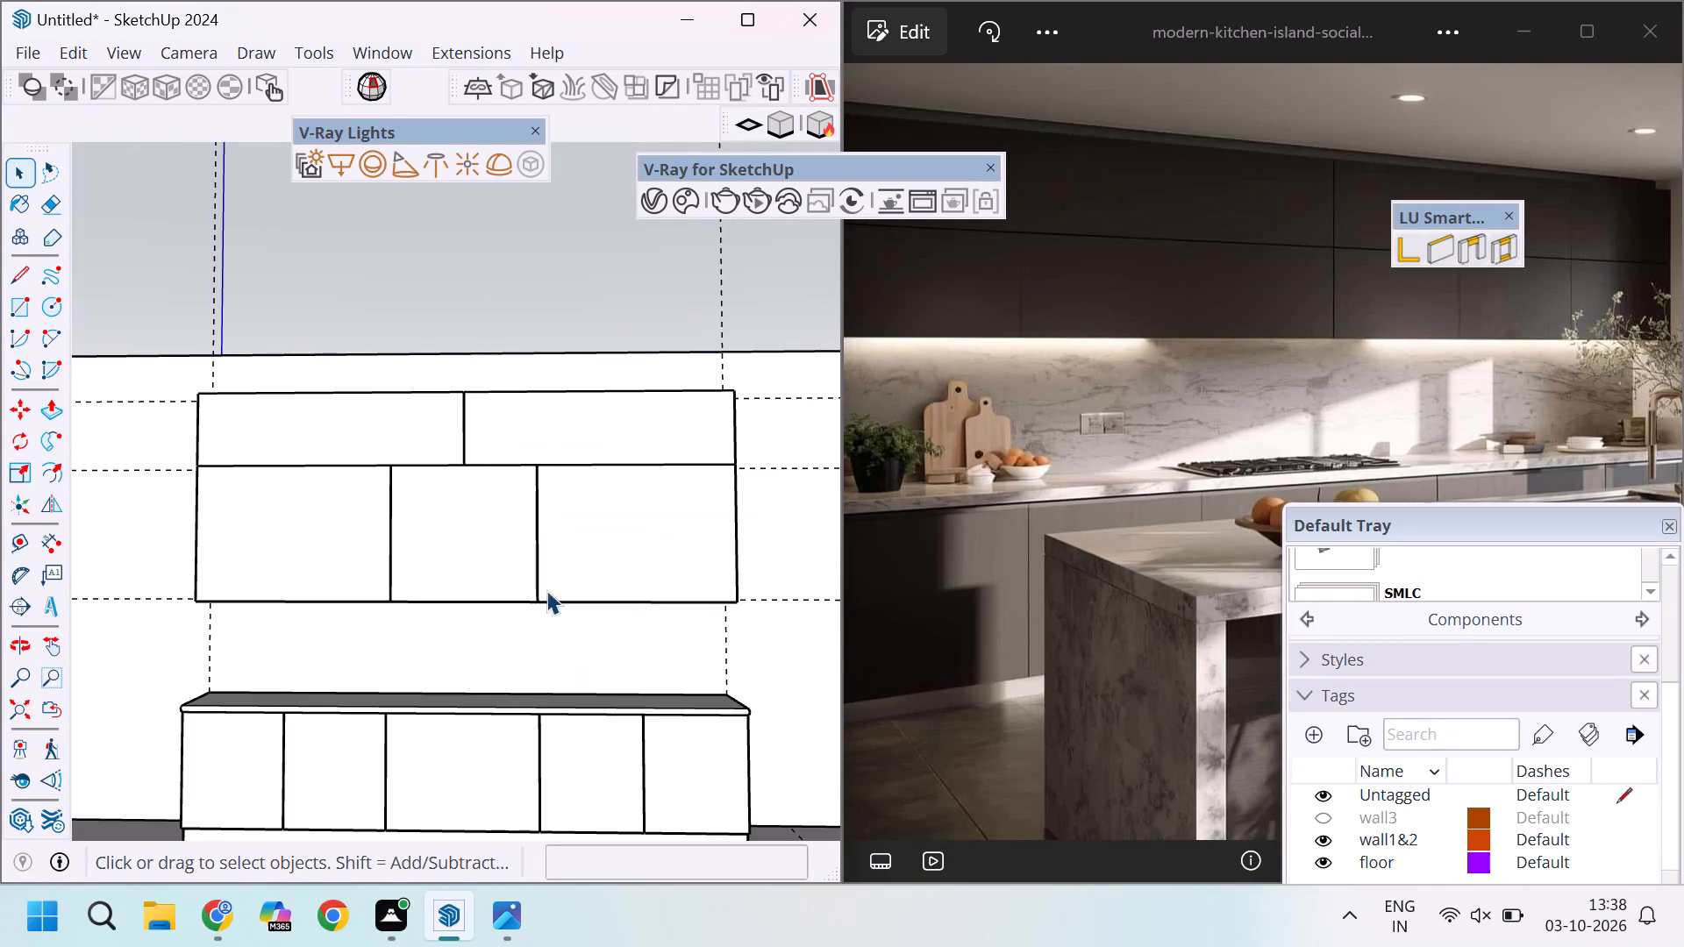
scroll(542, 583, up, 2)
Push the lower wall cabinet's middle door face back 1", through the front panel's thickness, and leave the group.
middle_drag(561, 616, 601, 638)
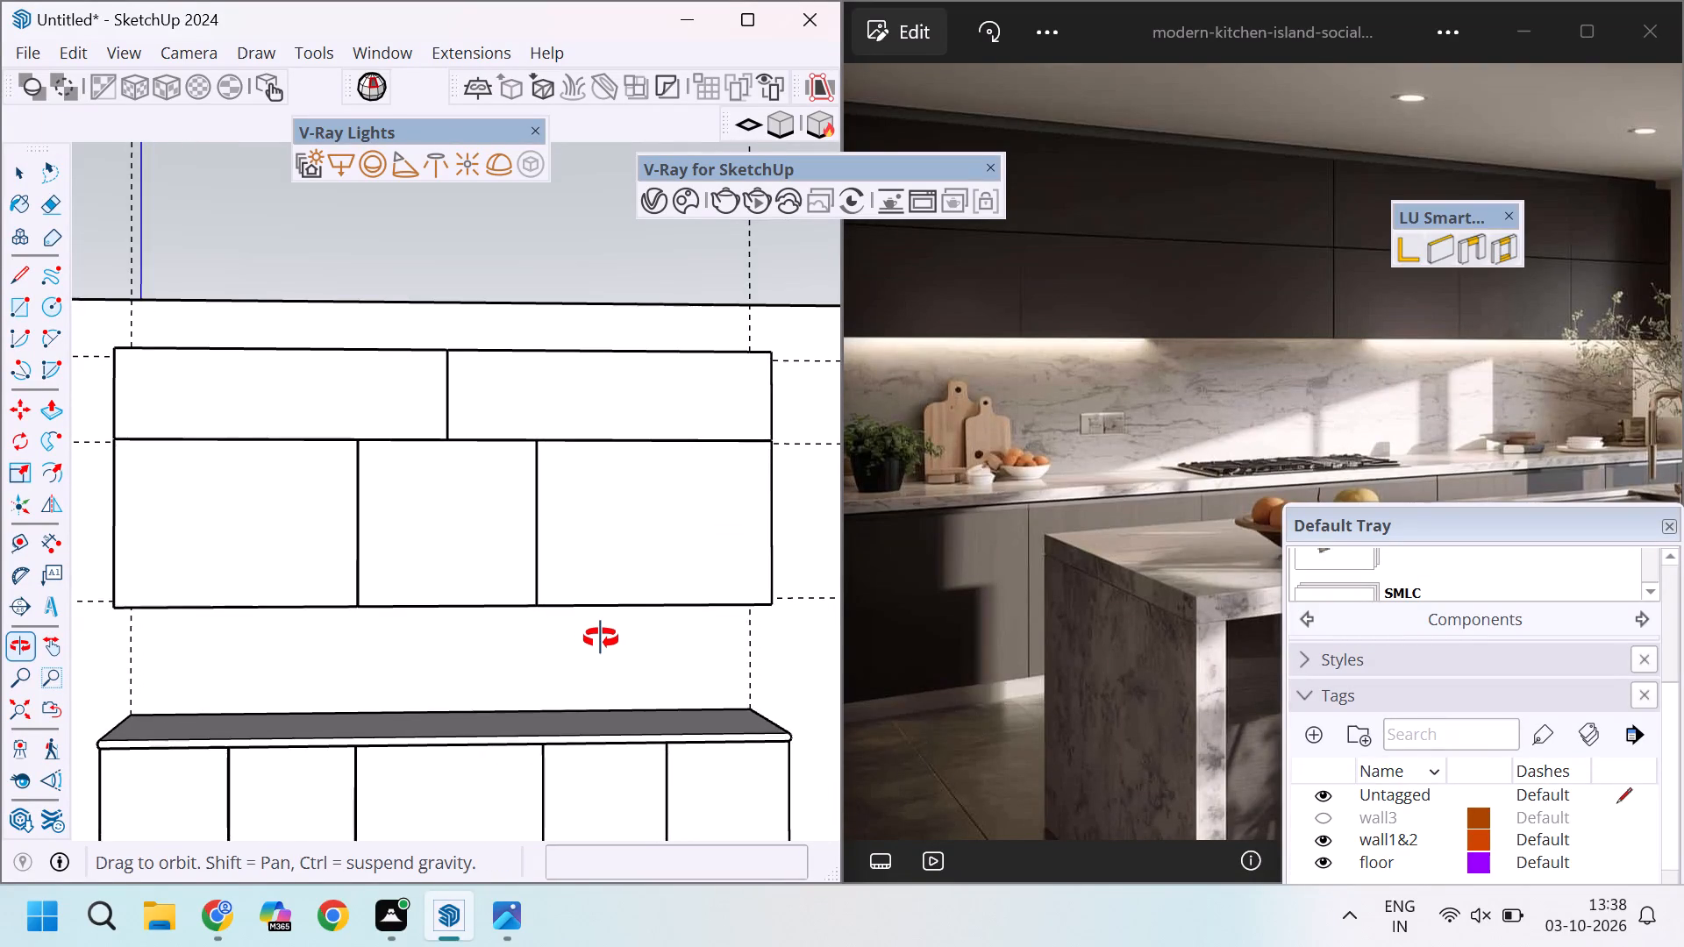
middle_drag(601, 638, 570, 638)
middle_drag(478, 548, 526, 592)
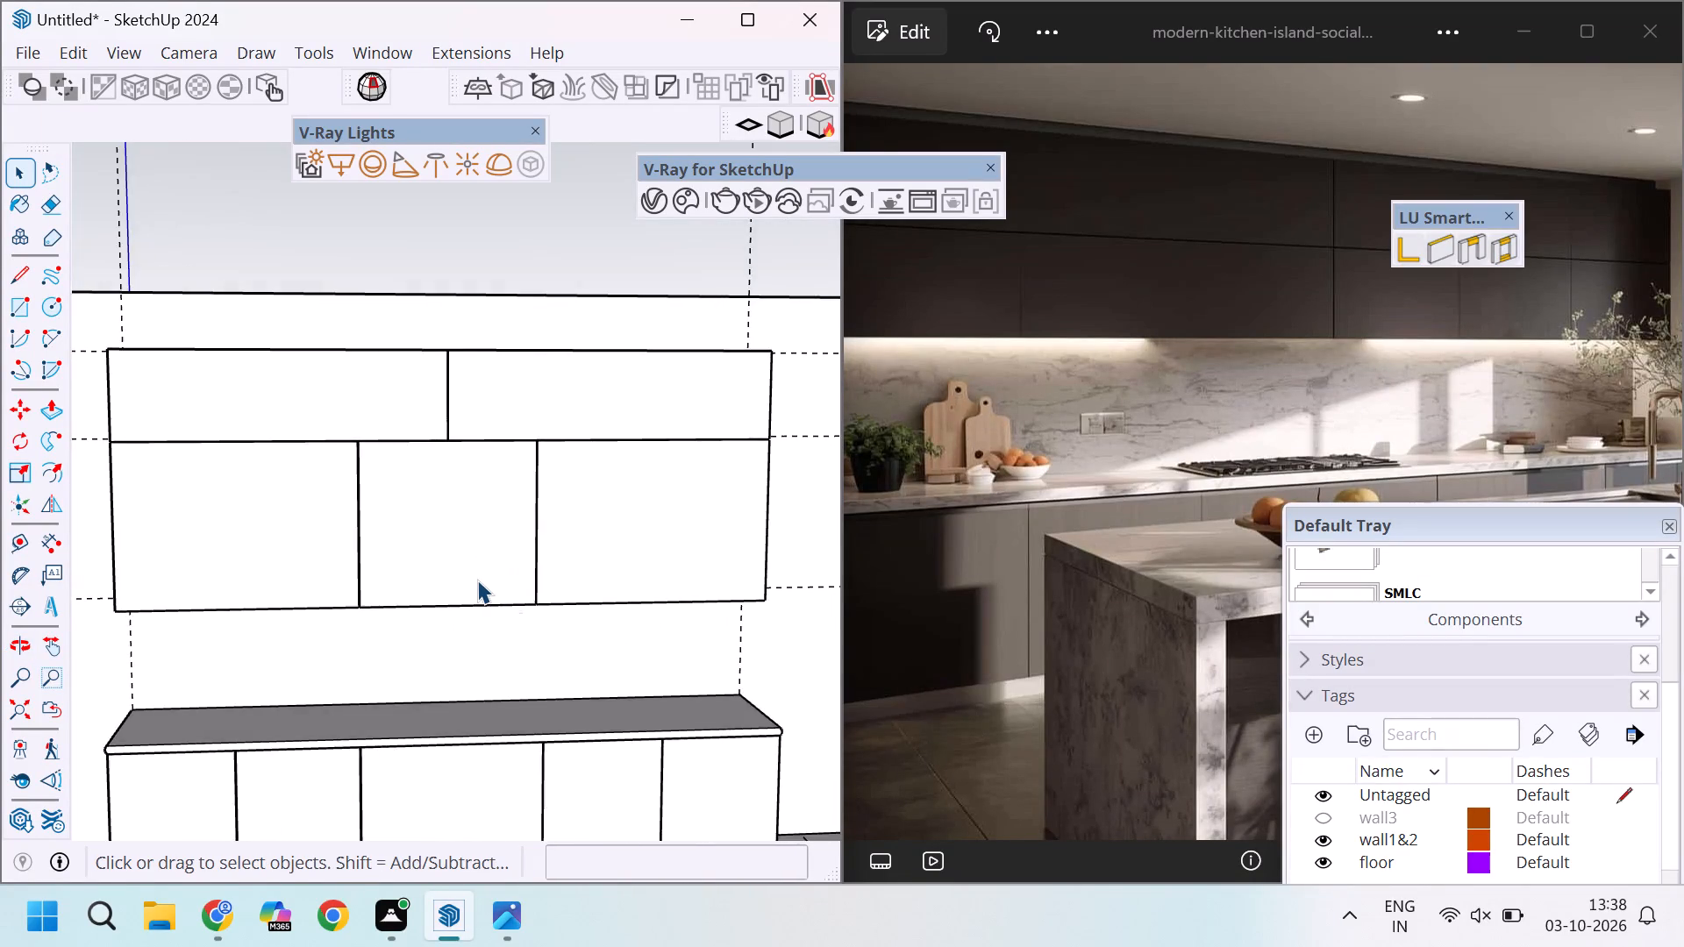
scroll(470, 571, up, 3)
key(p)
key(space)
double_click(470, 566)
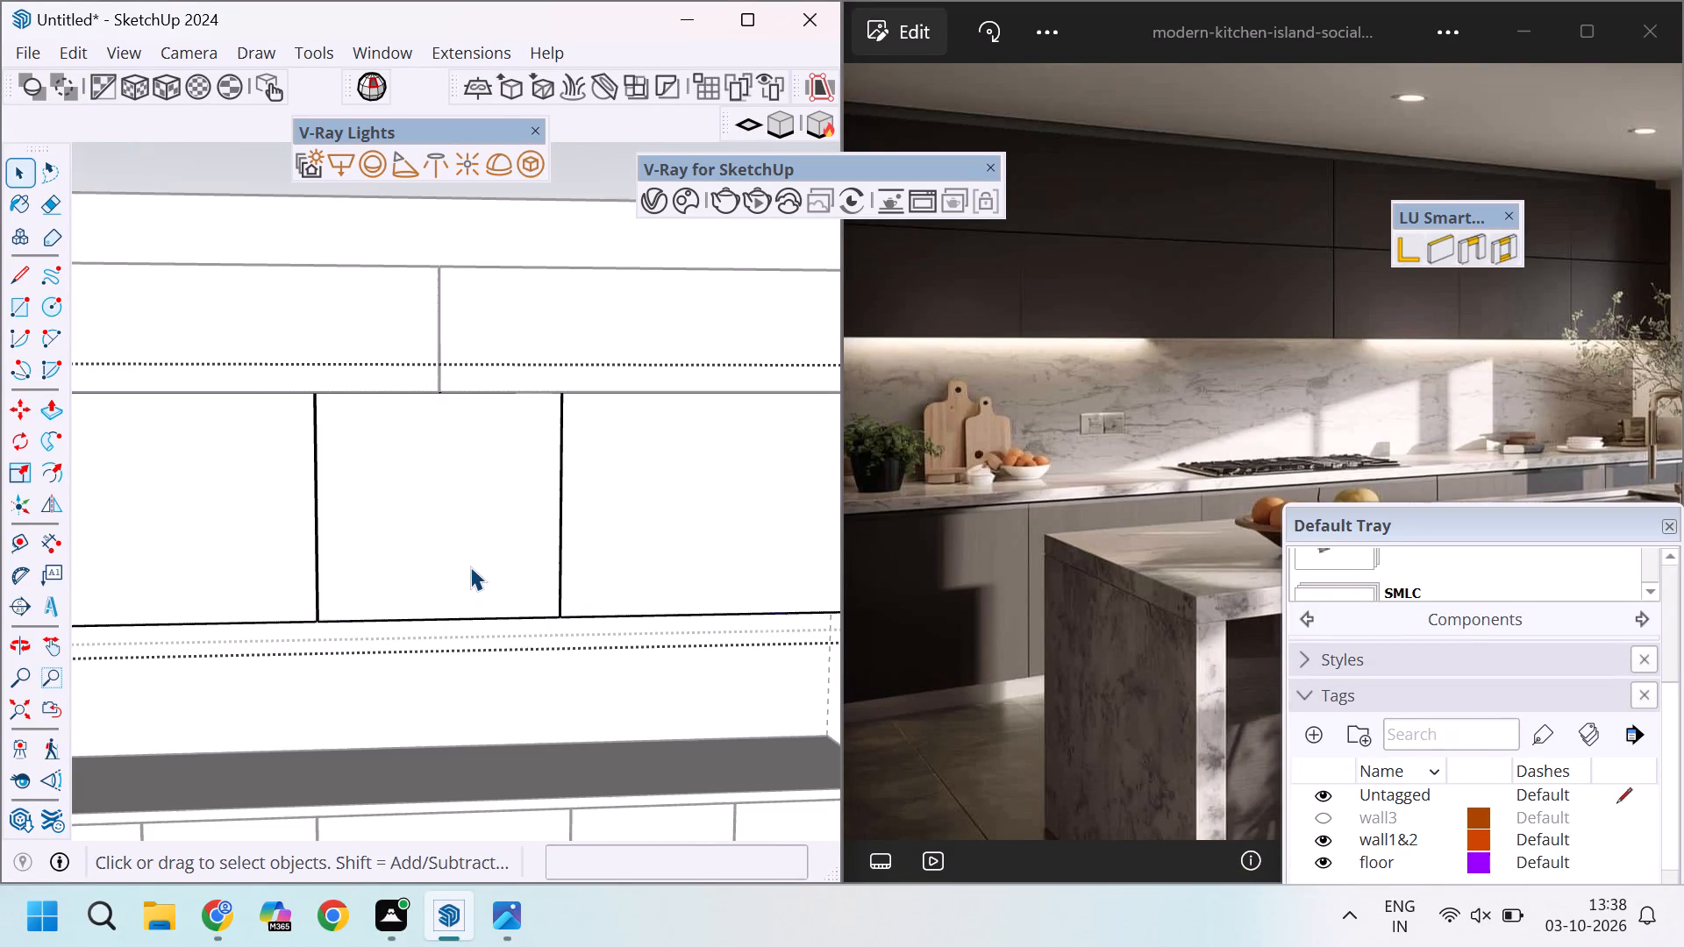
key(p)
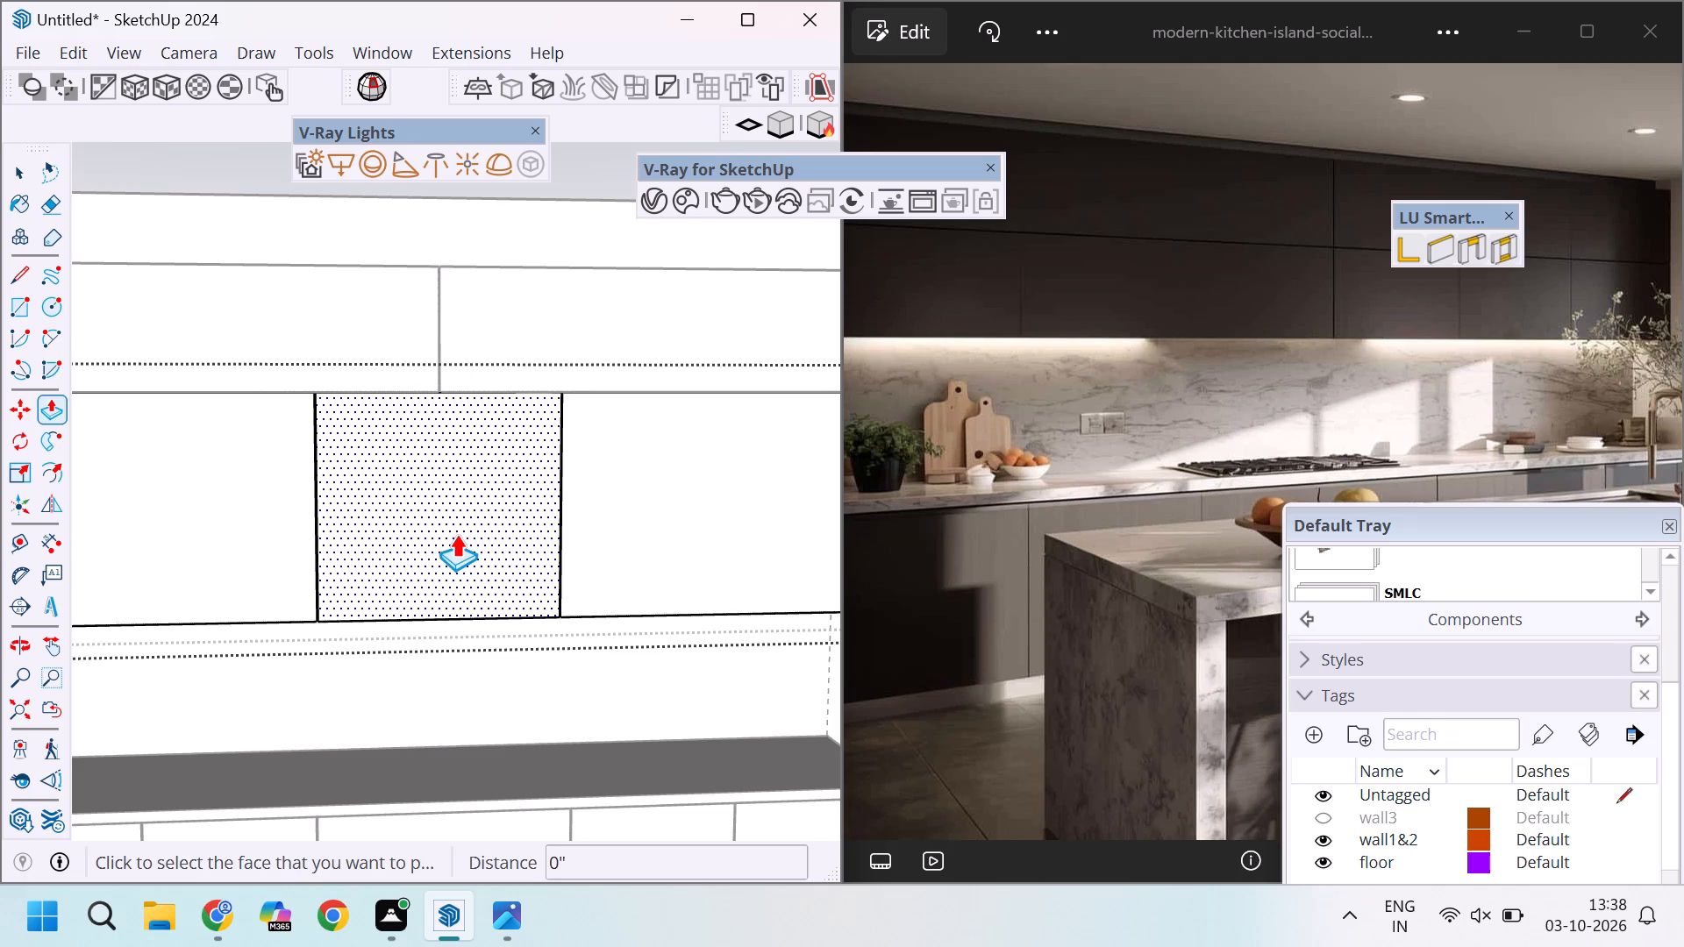
scroll(456, 534, up, 5)
click(456, 534)
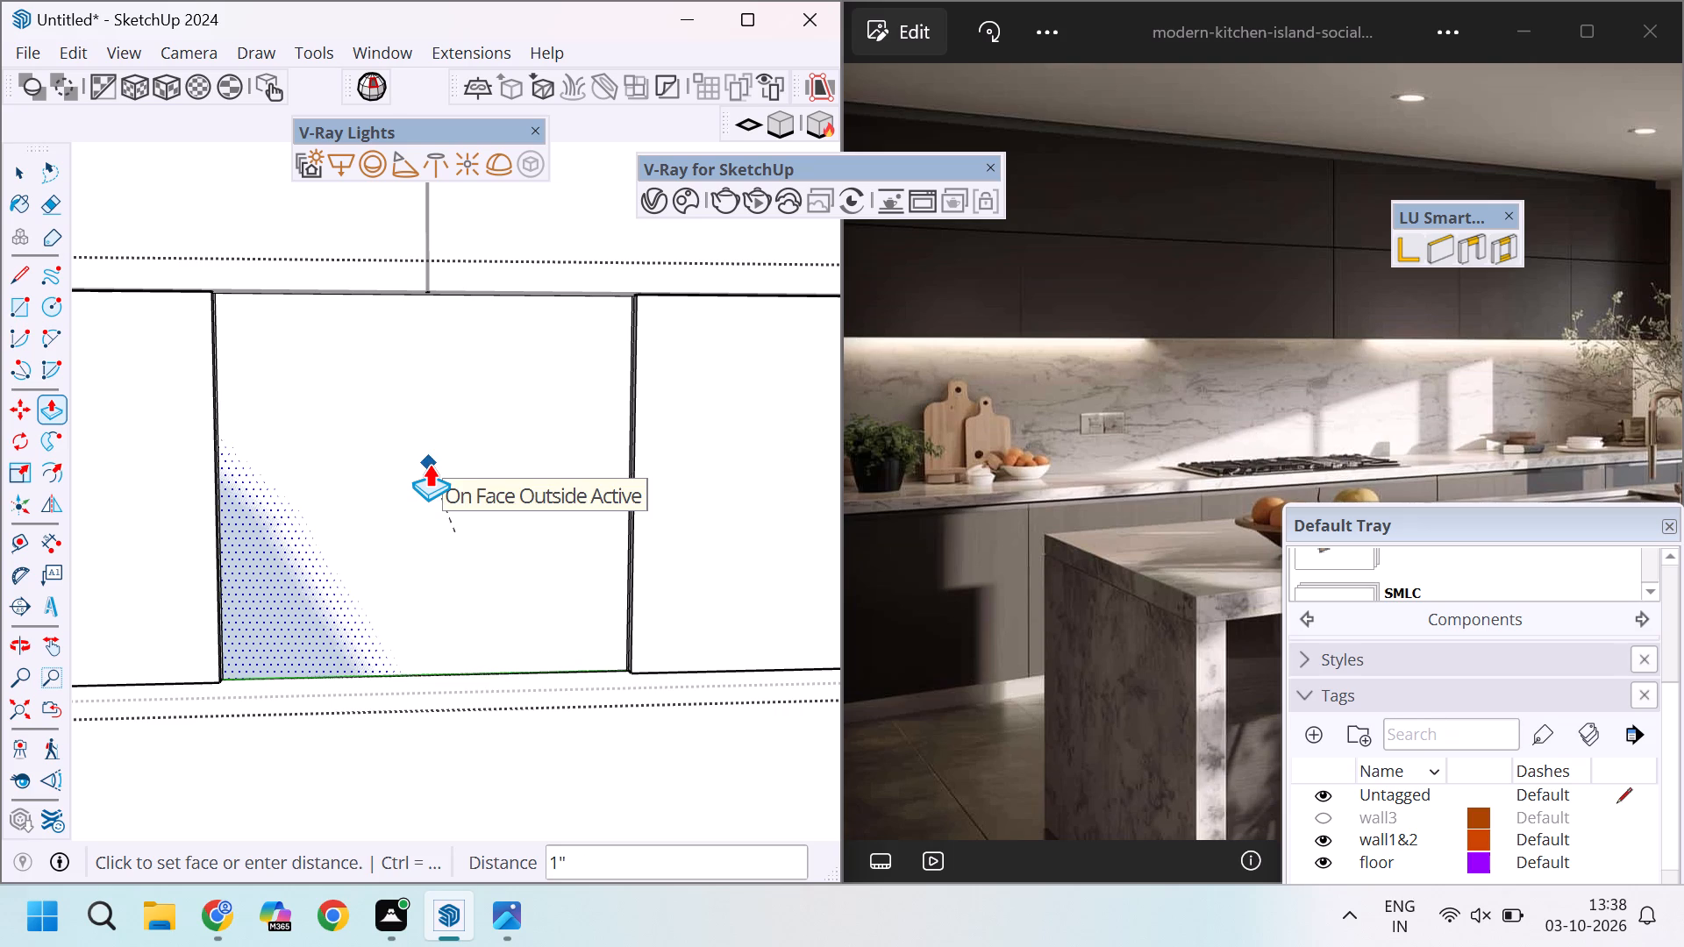
click(429, 464)
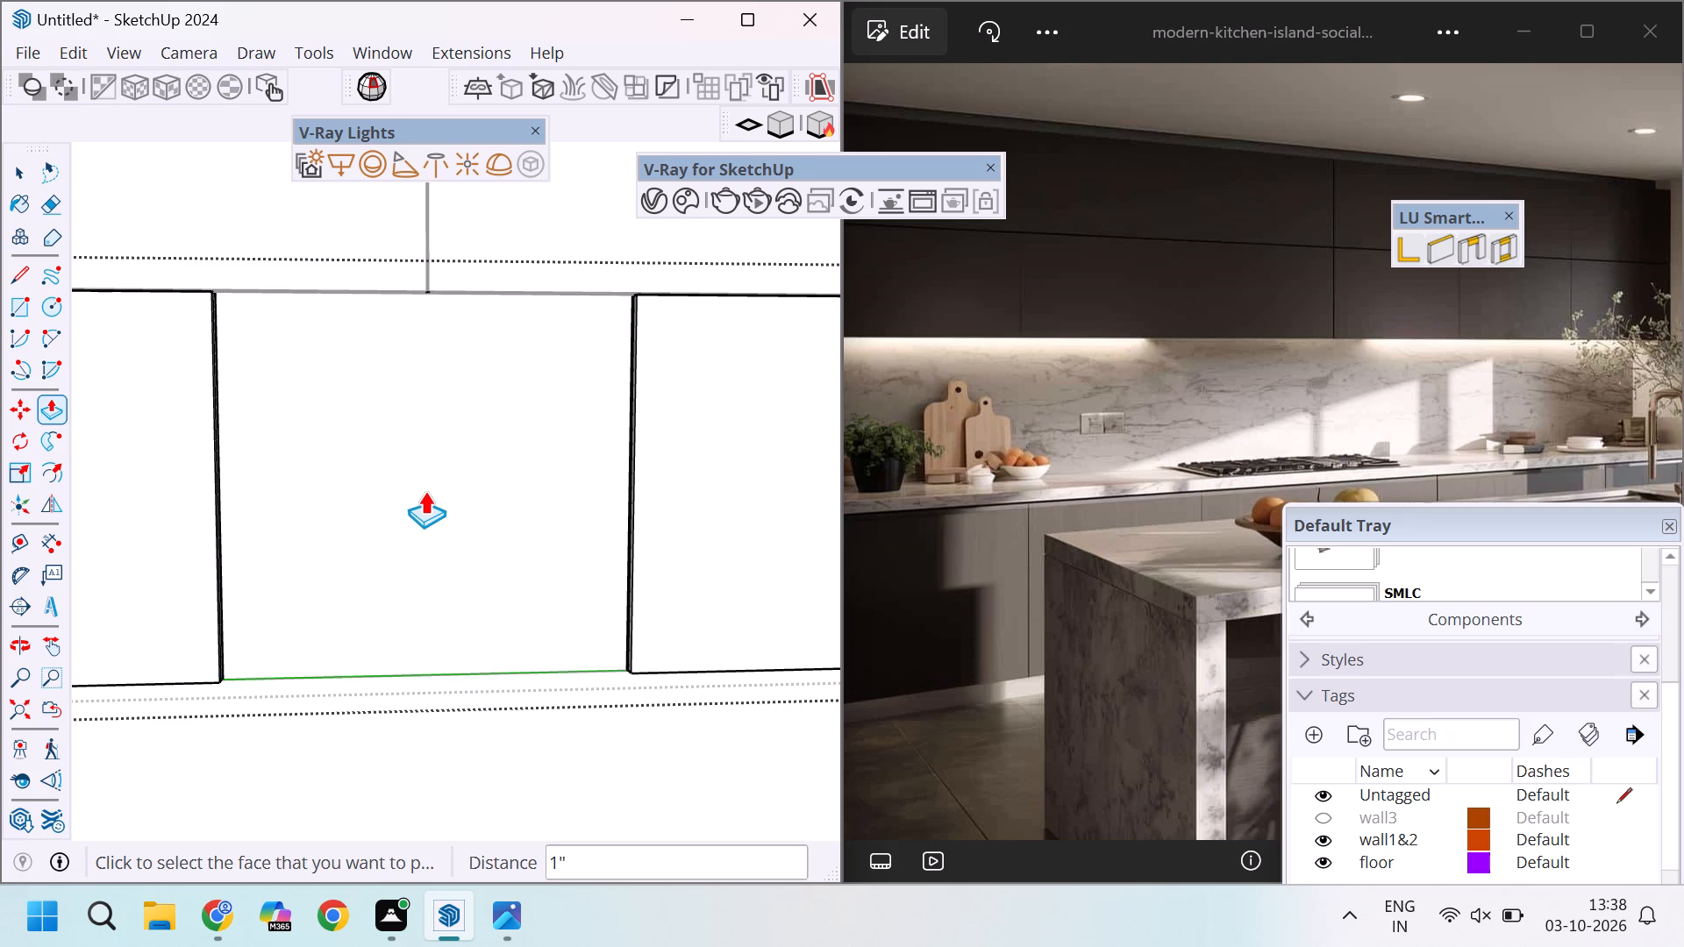
scroll(460, 481, down, 3)
key(space)
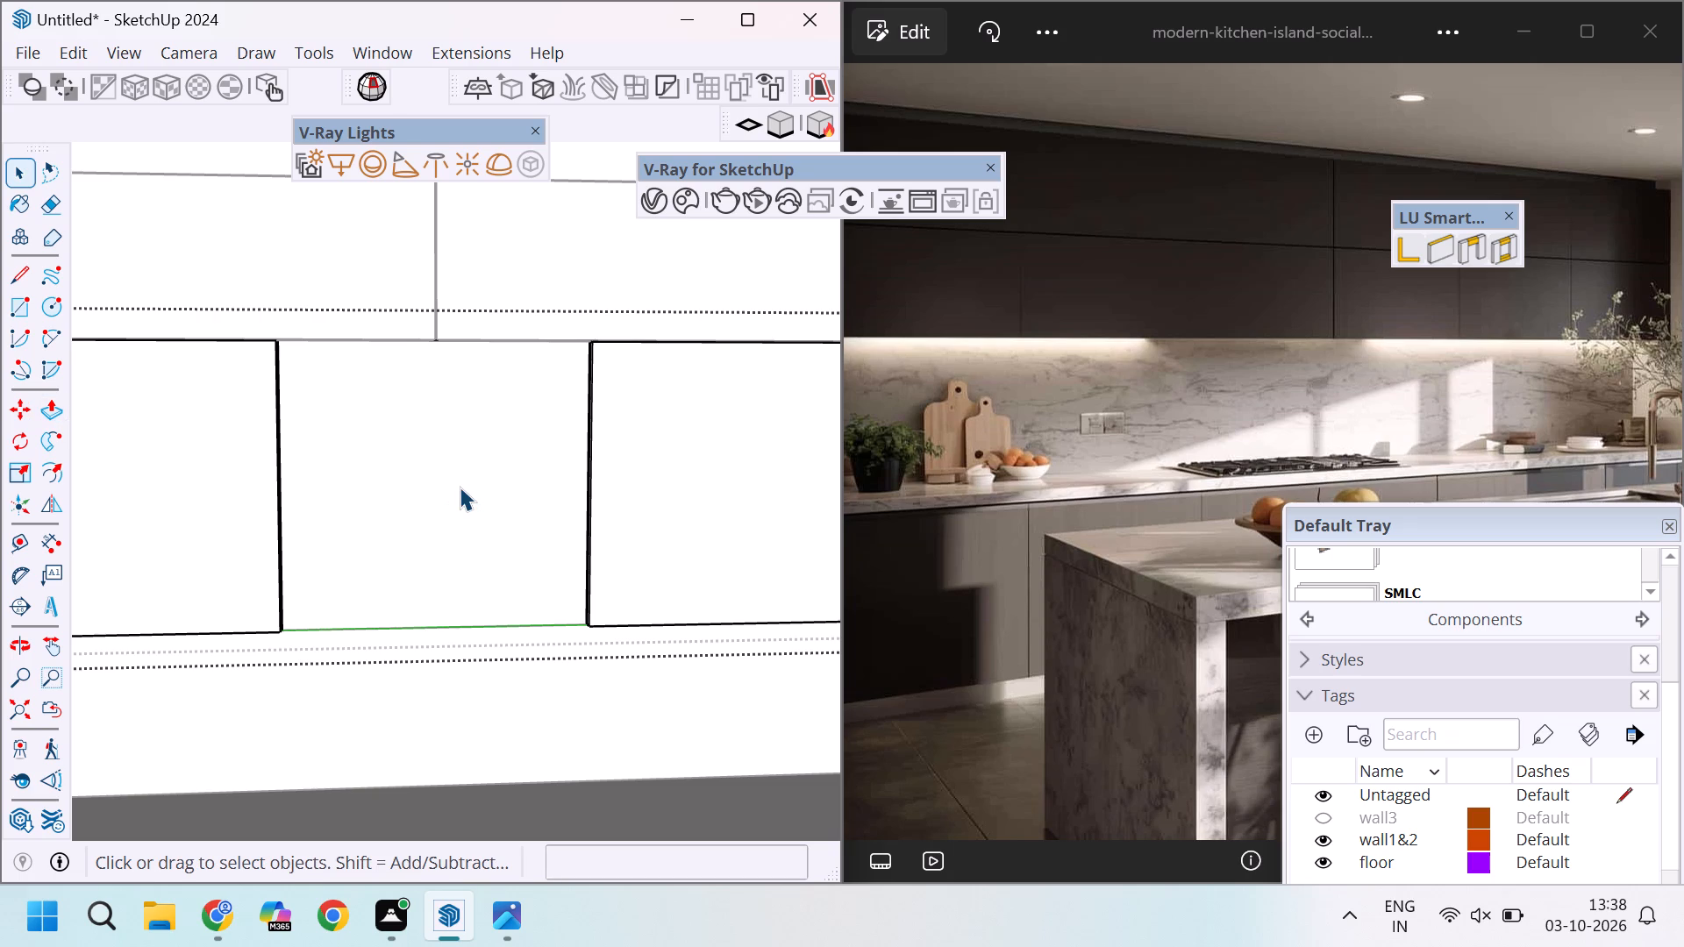
scroll(460, 487, down, 15)
click(167, 417)
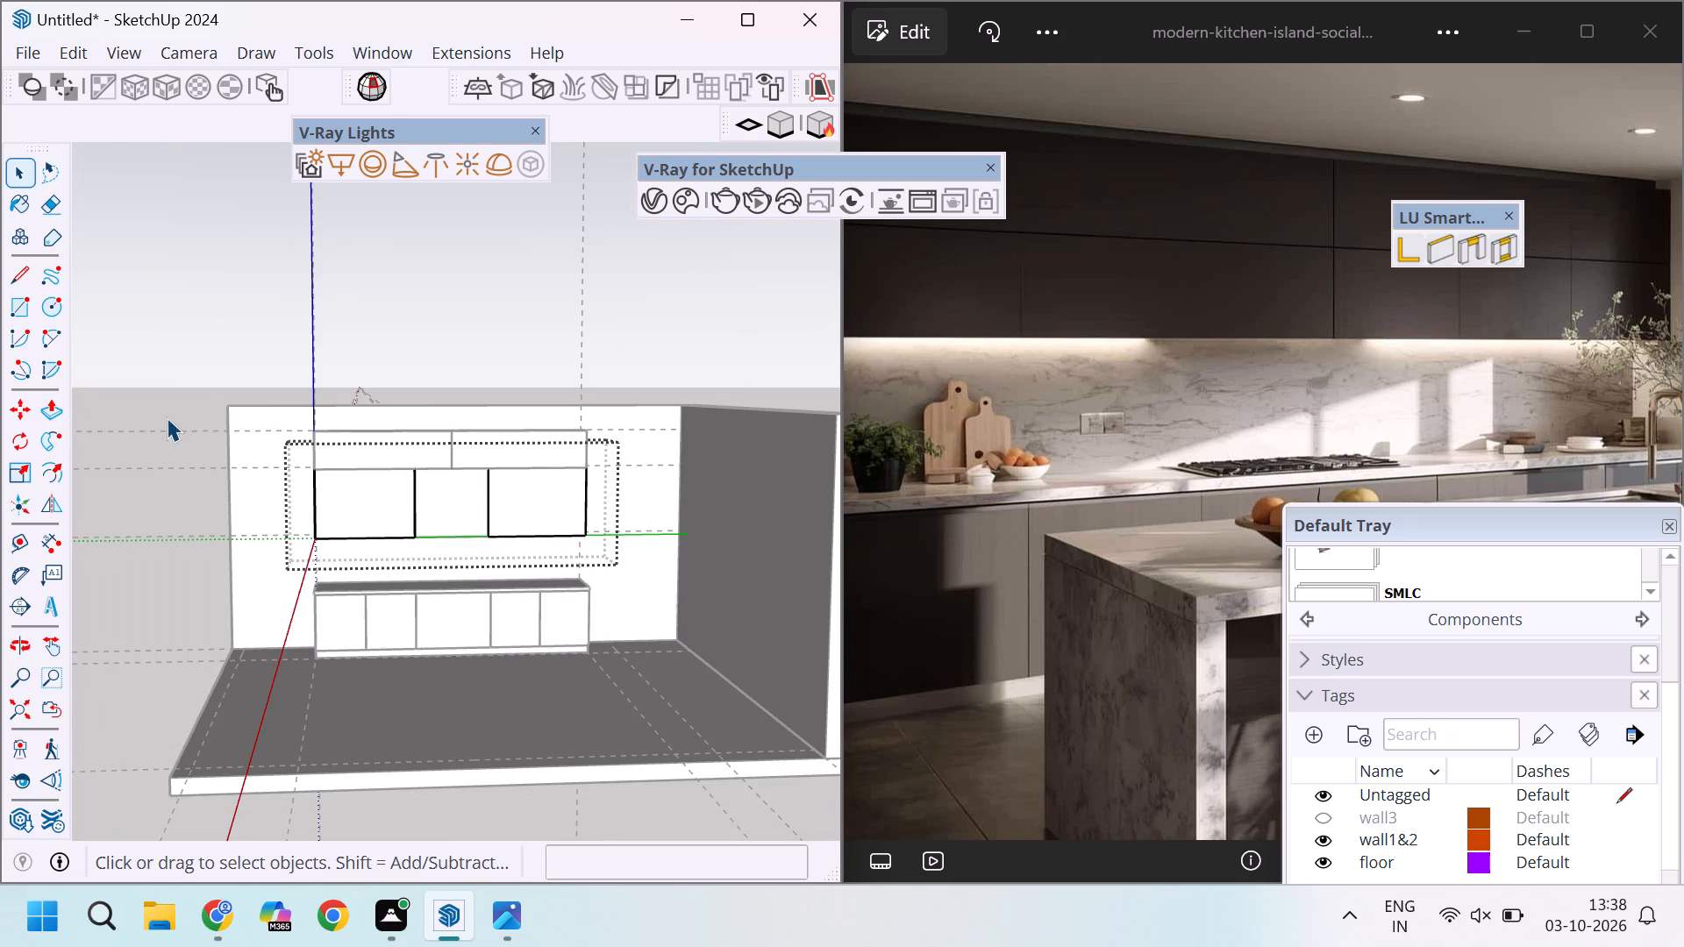
Open the cabinet body behind the removed middle door and push its exposed front face 1' inward.
scroll(364, 512, up, 8)
double_click(509, 504)
scroll(509, 504, up, 4)
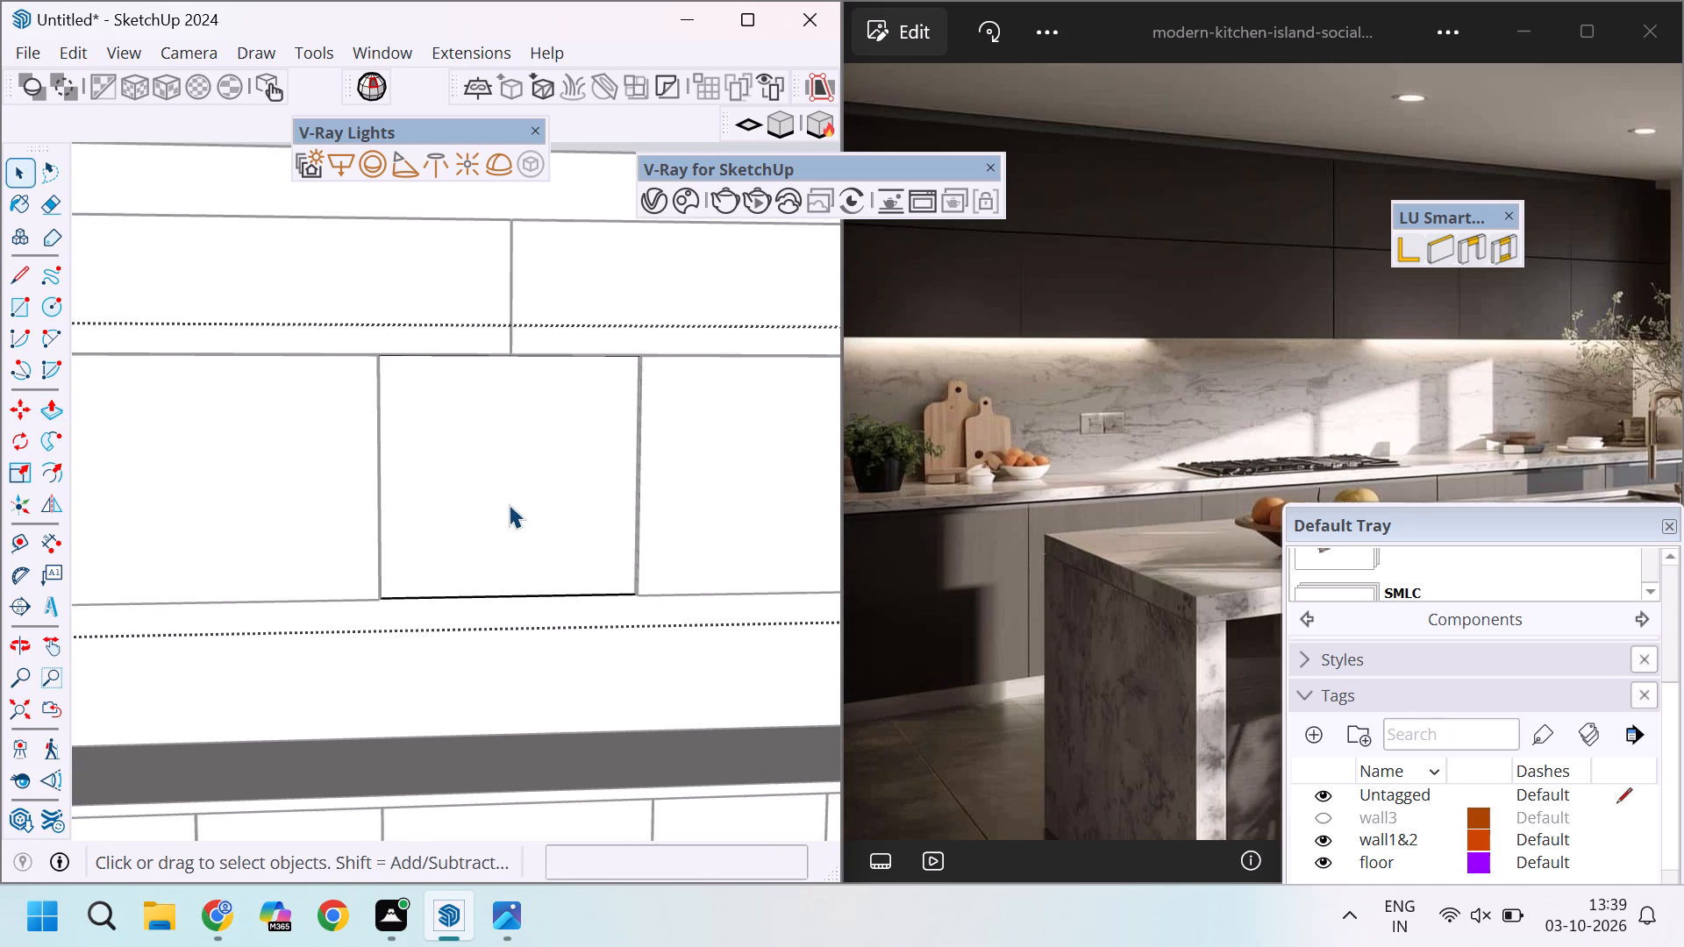
key(p)
click(529, 480)
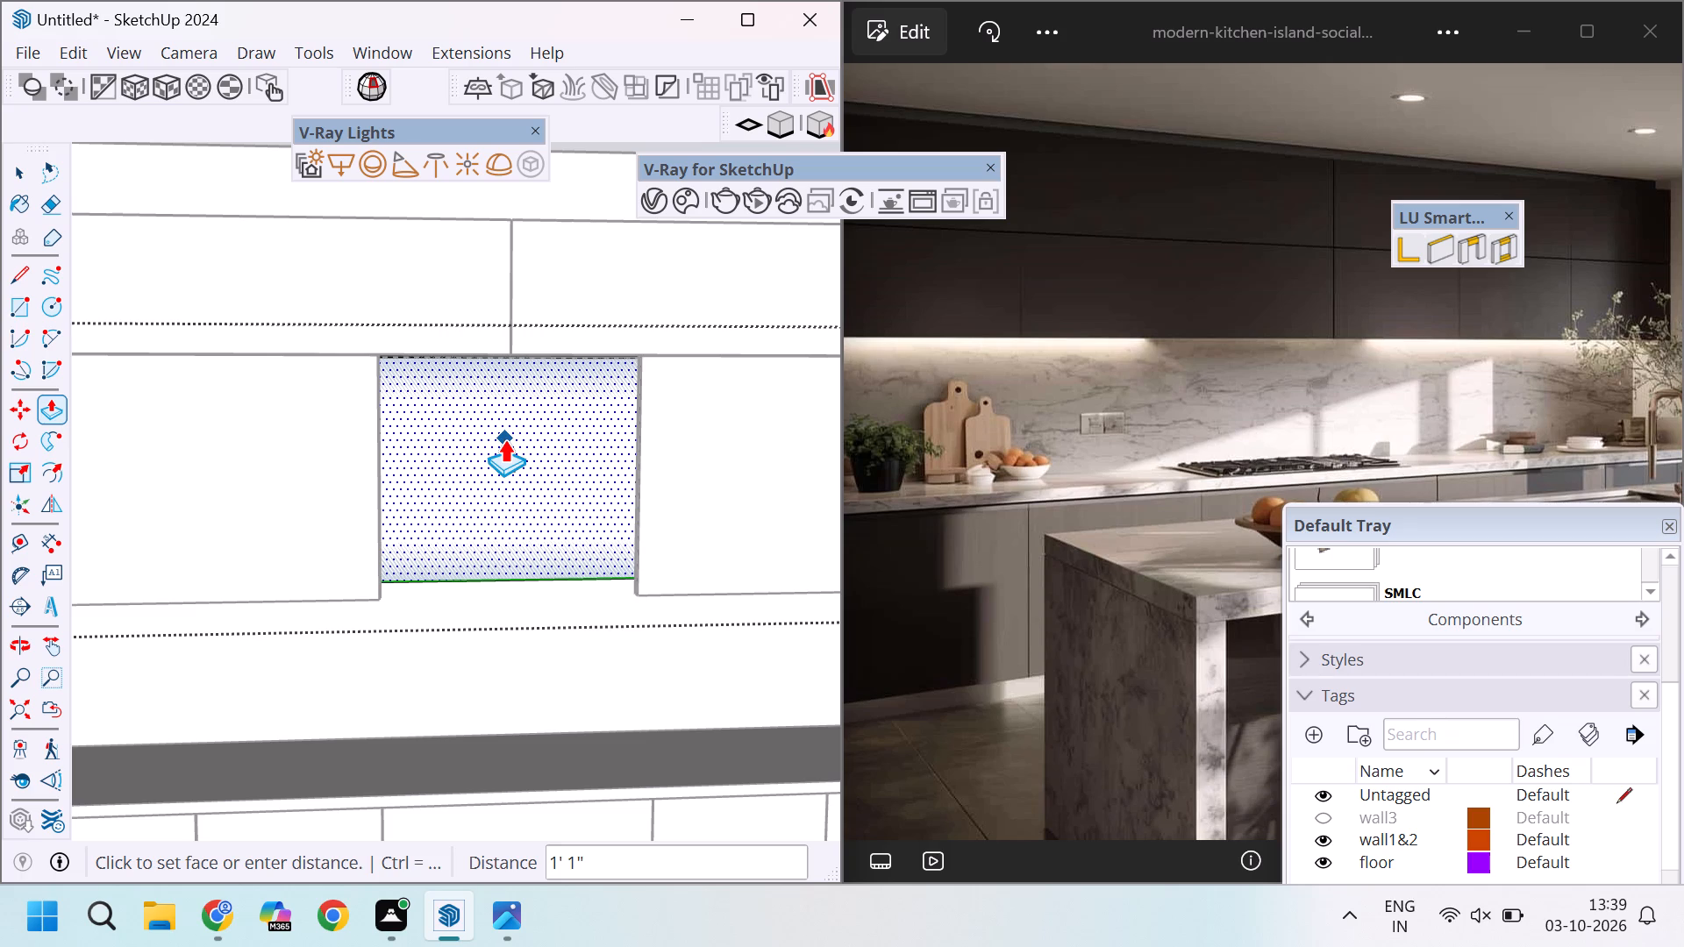
key(1)
key(apostrophe)
key(Return)
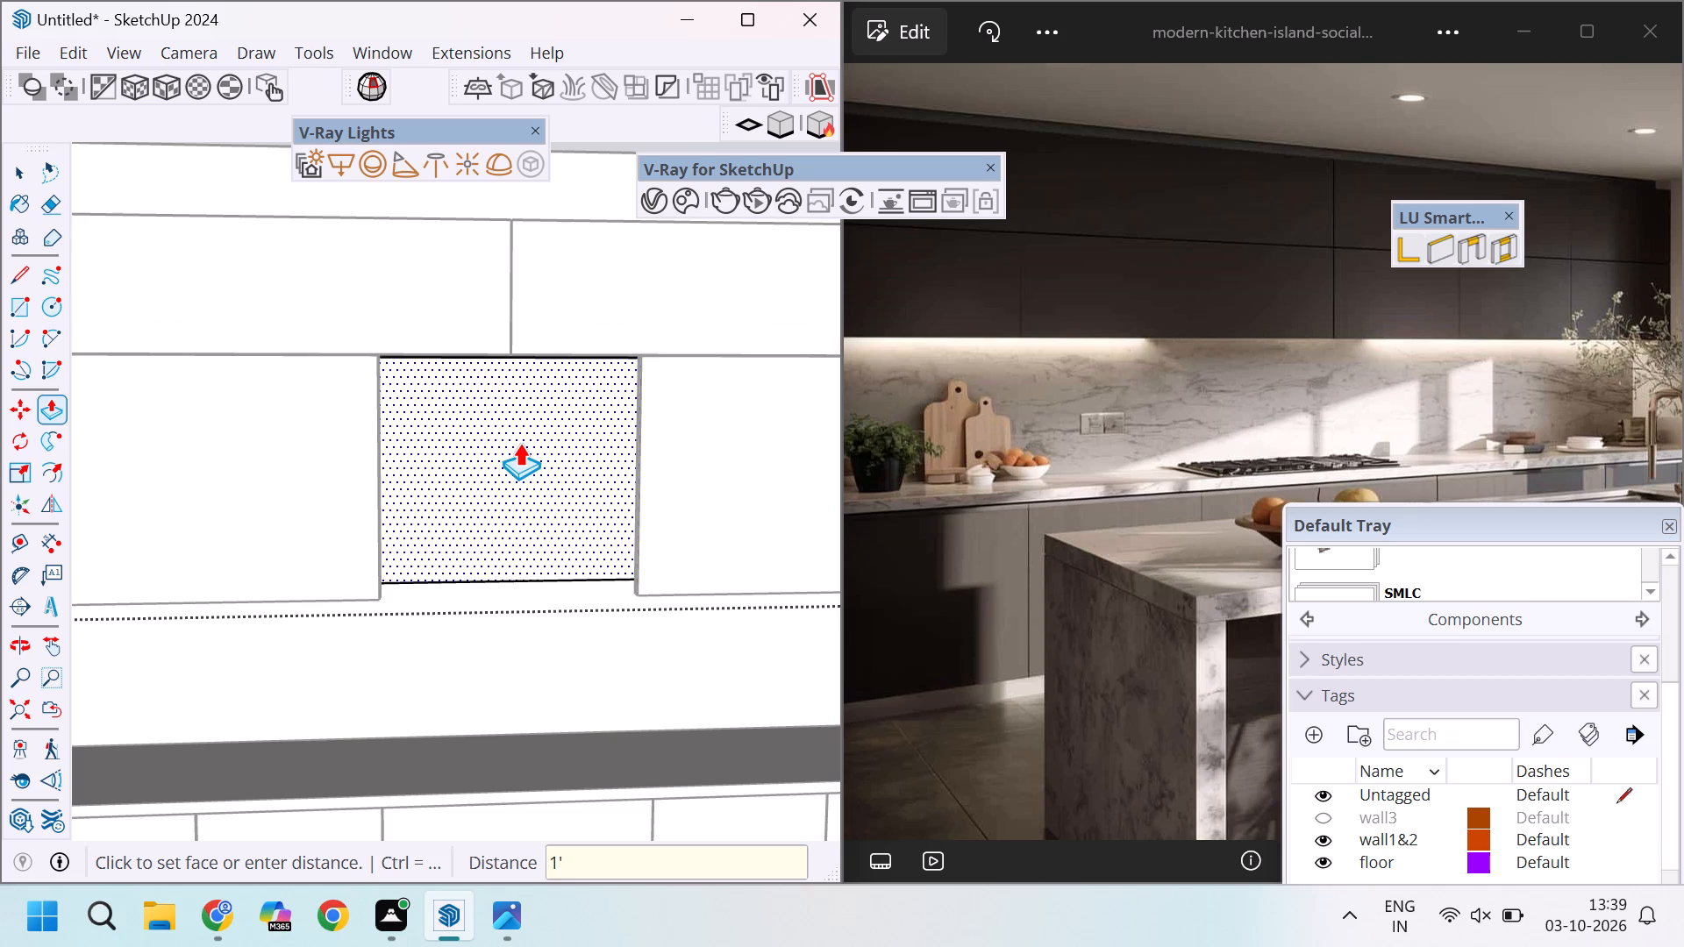
Leave the cabinet body group and examine the lower wall cabinet's sides and middle opening from several angles.
scroll(519, 443, down, 12)
key(space)
click(559, 262)
middle_drag(581, 501, 514, 516)
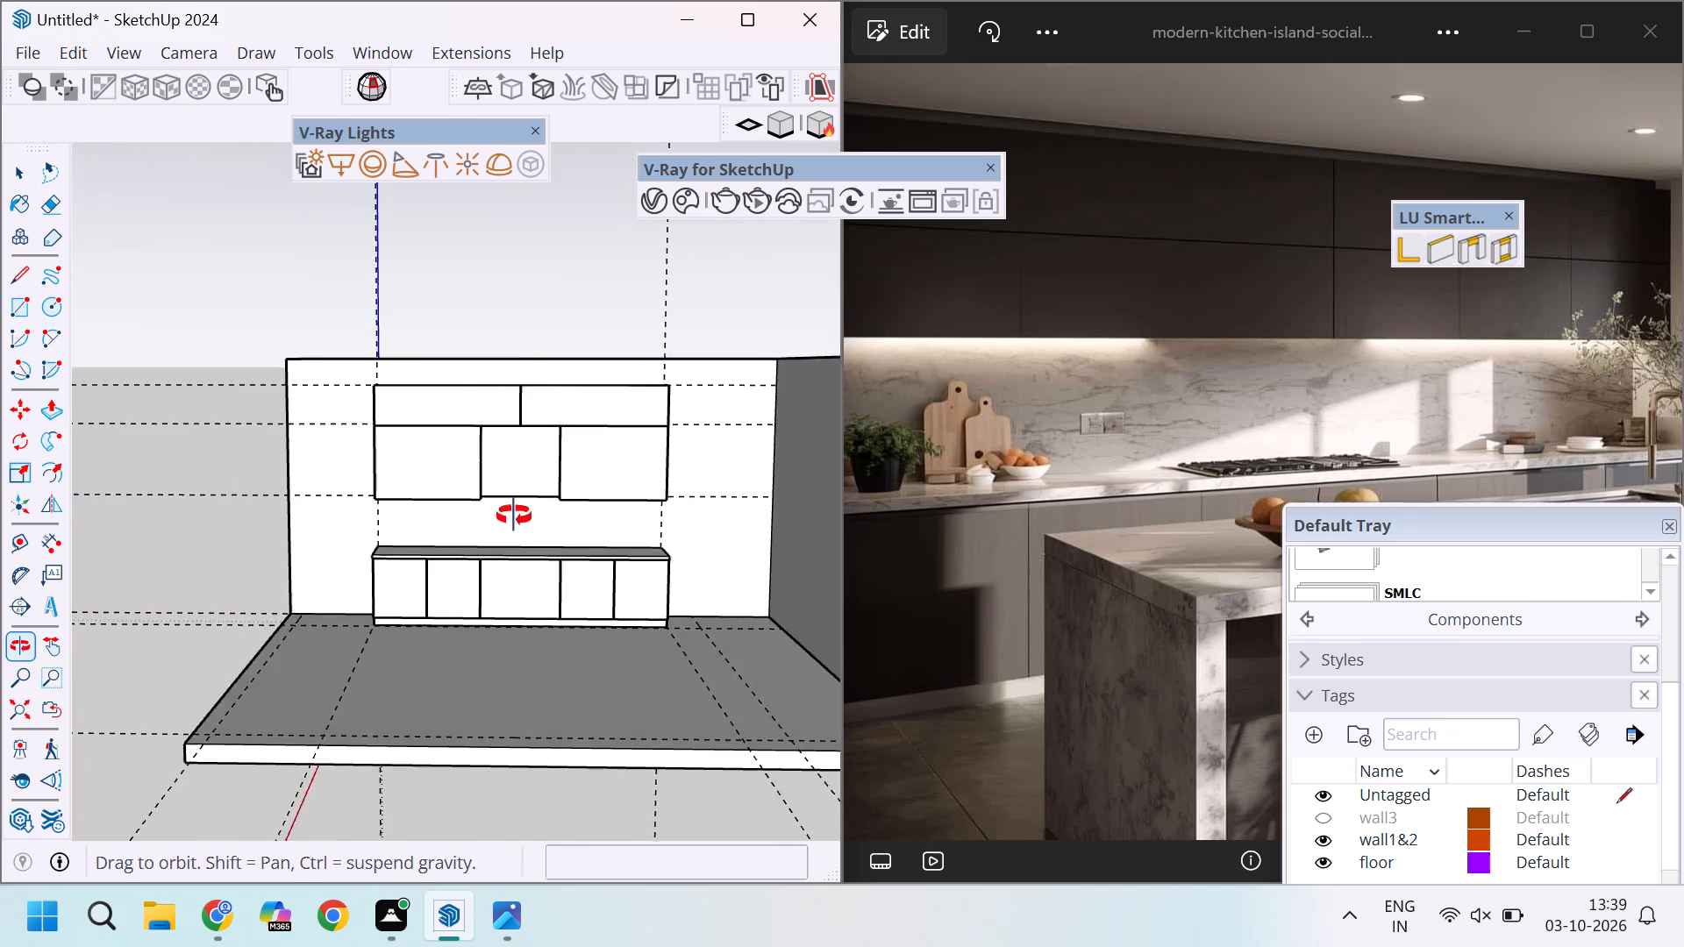
middle_drag(514, 516, 268, 610)
scroll(550, 456, up, 8)
middle_drag(524, 478, 346, 547)
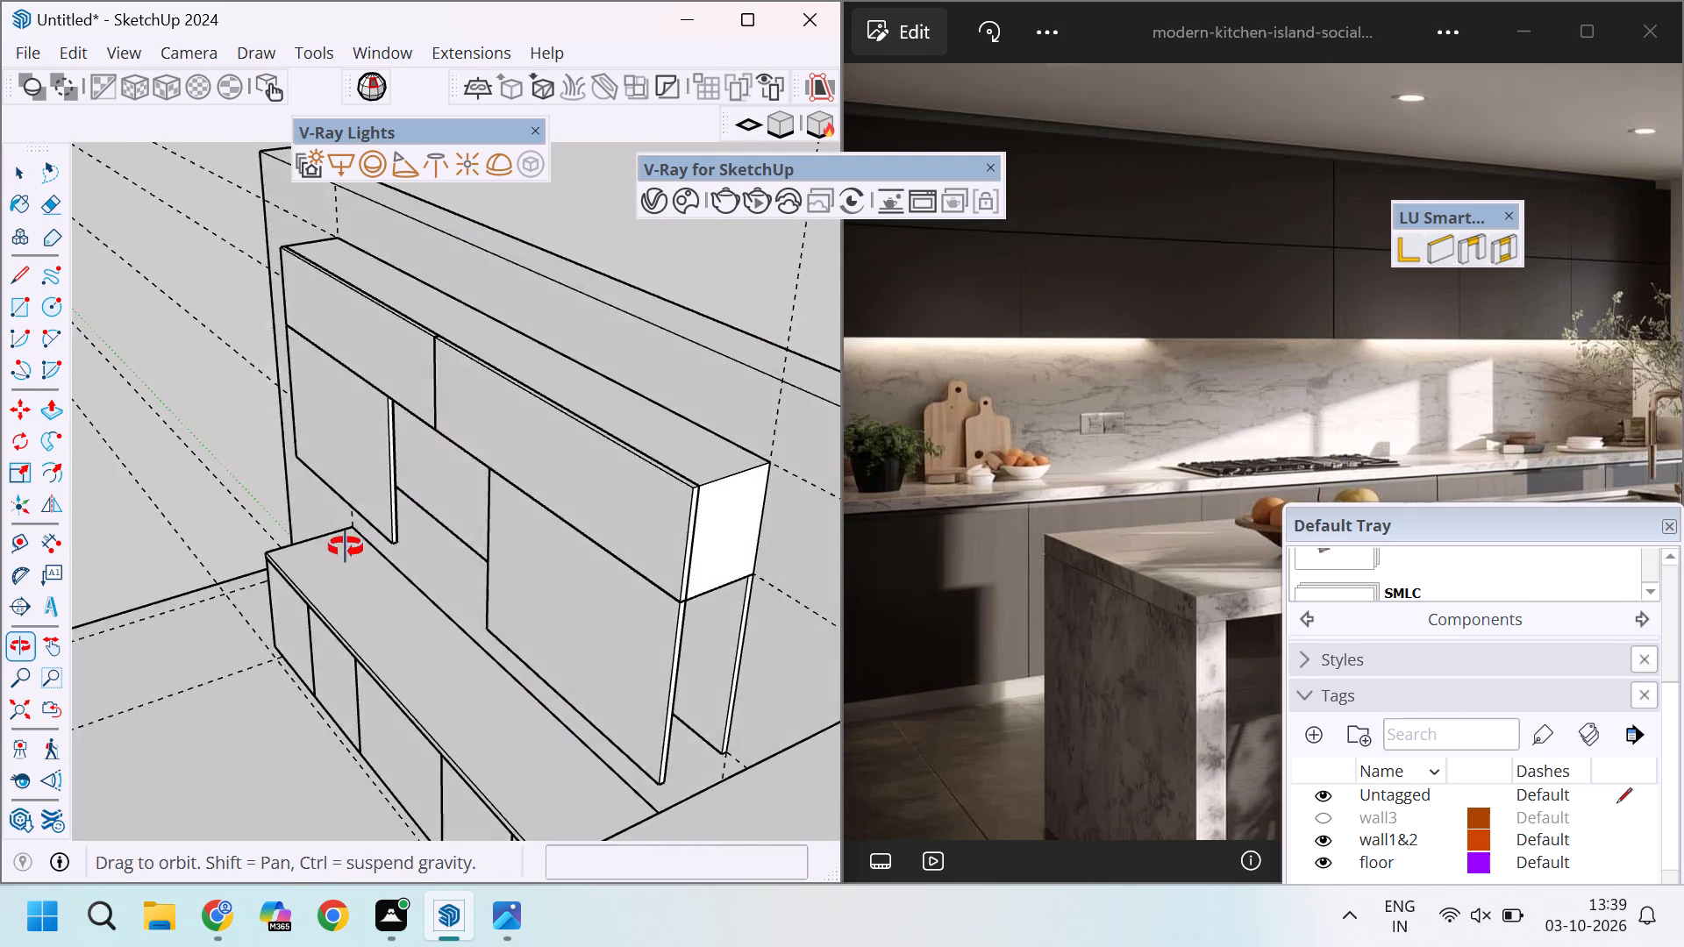
middle_drag(346, 547, 938, 542)
middle_drag(391, 532, 546, 539)
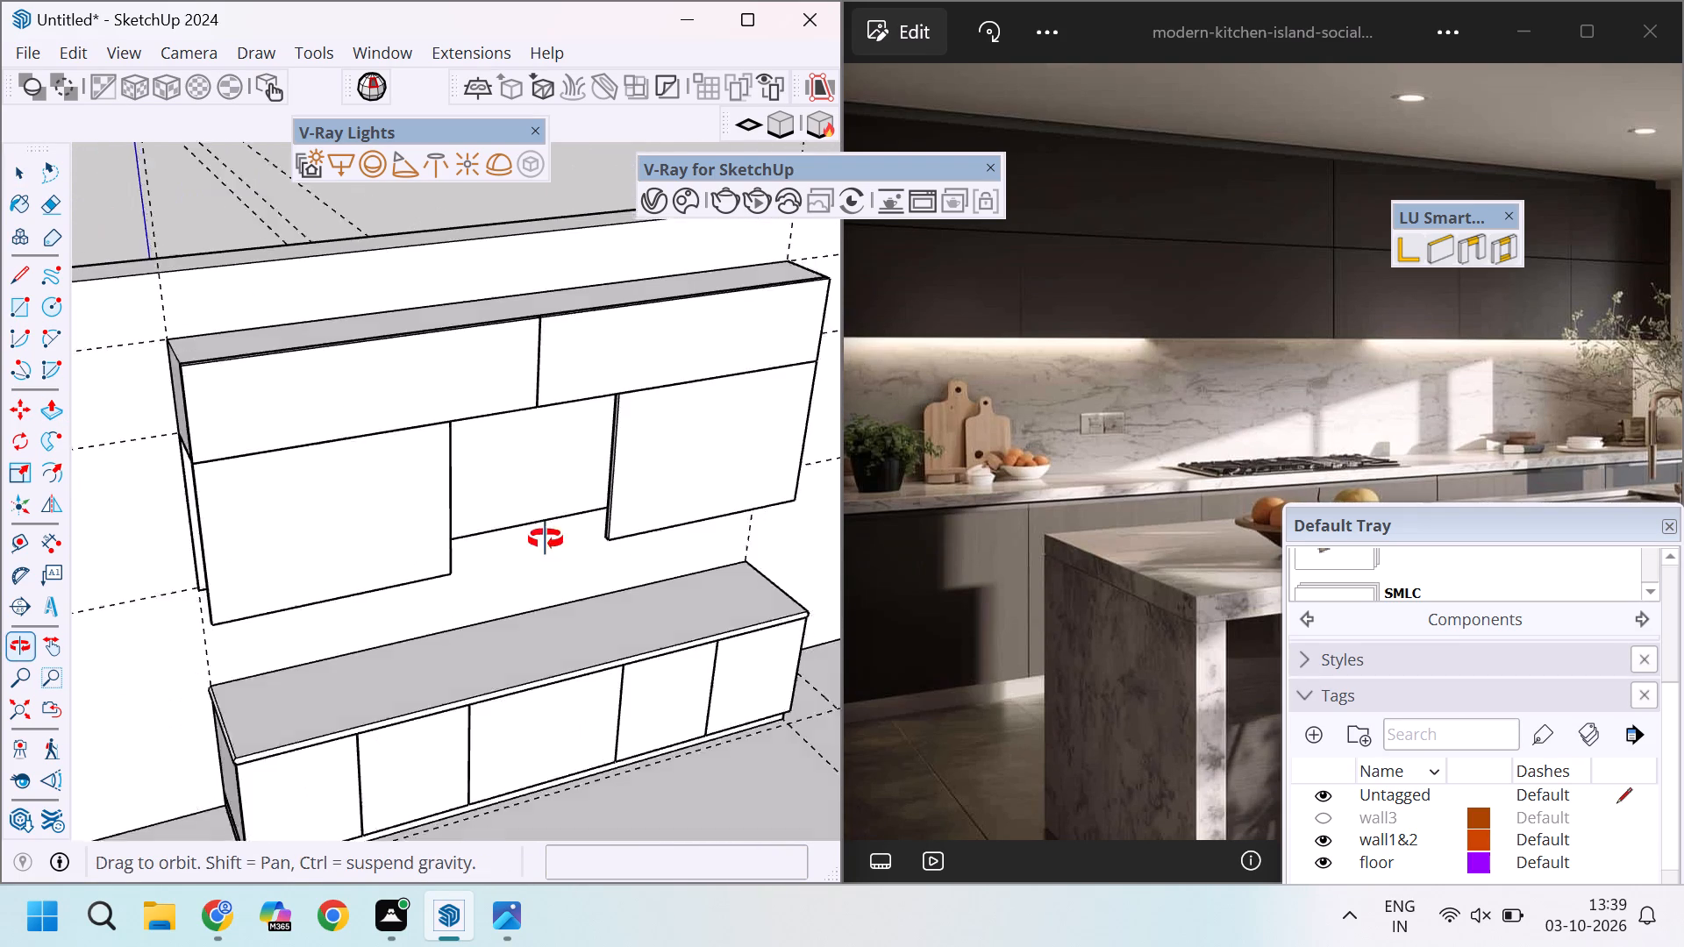
middle_drag(546, 539, 596, 466)
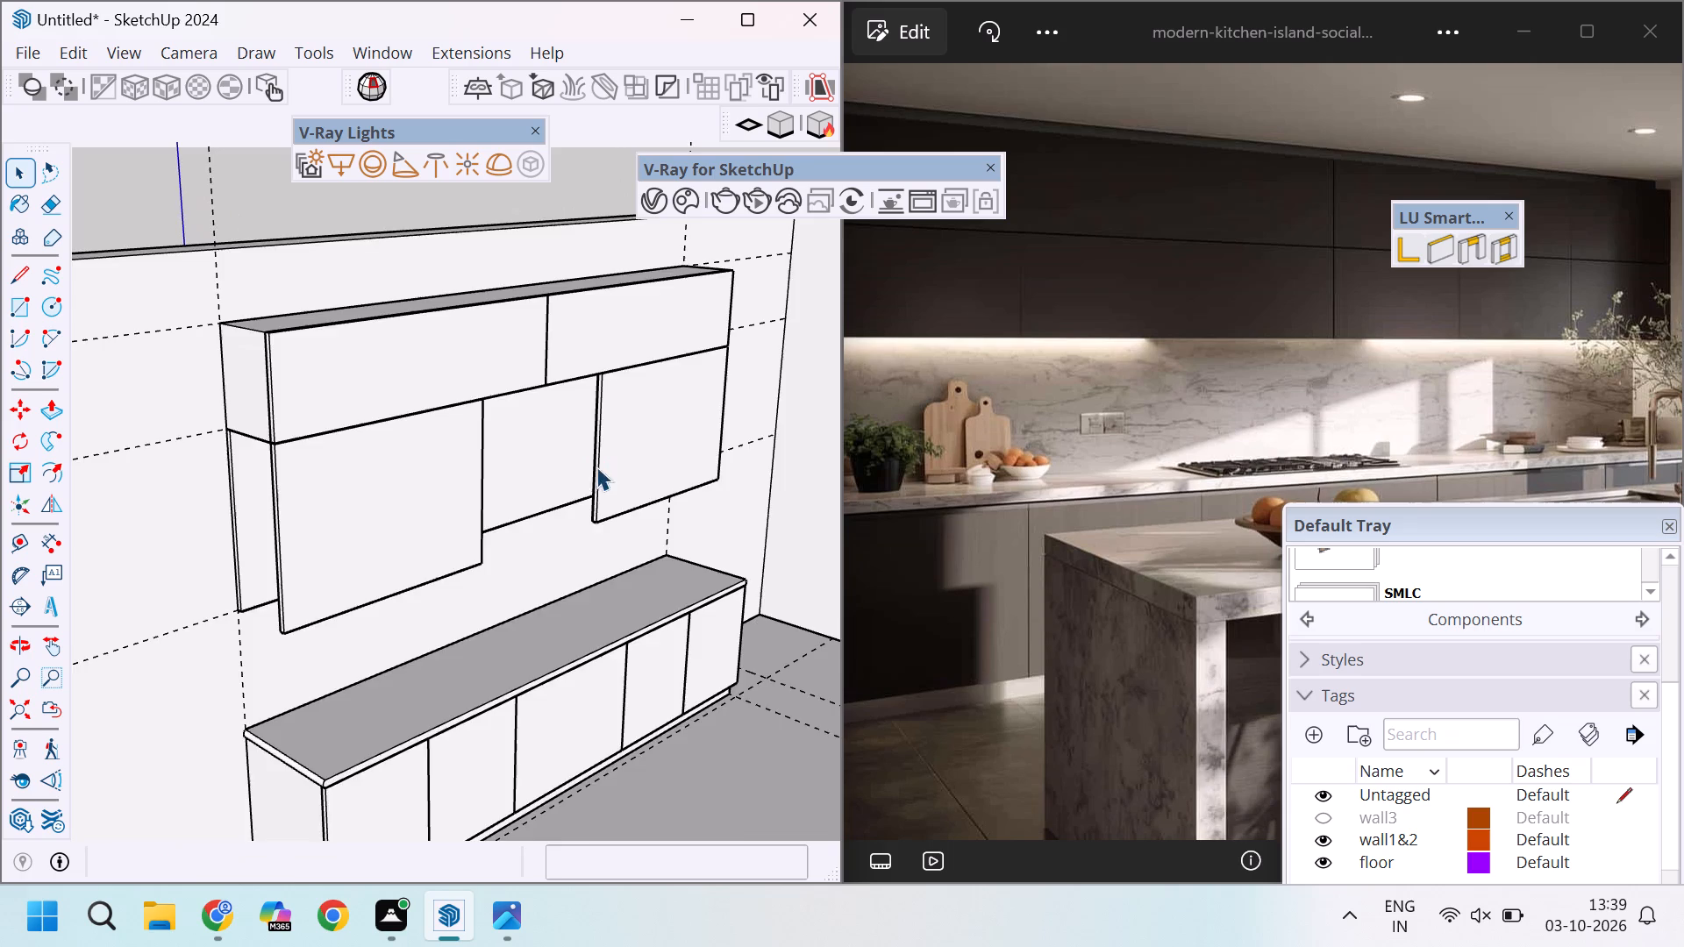
scroll(589, 468, up, 4)
Undo the 1' push of the lower wall cabinet body's whole front face.
key(ctrl+z)
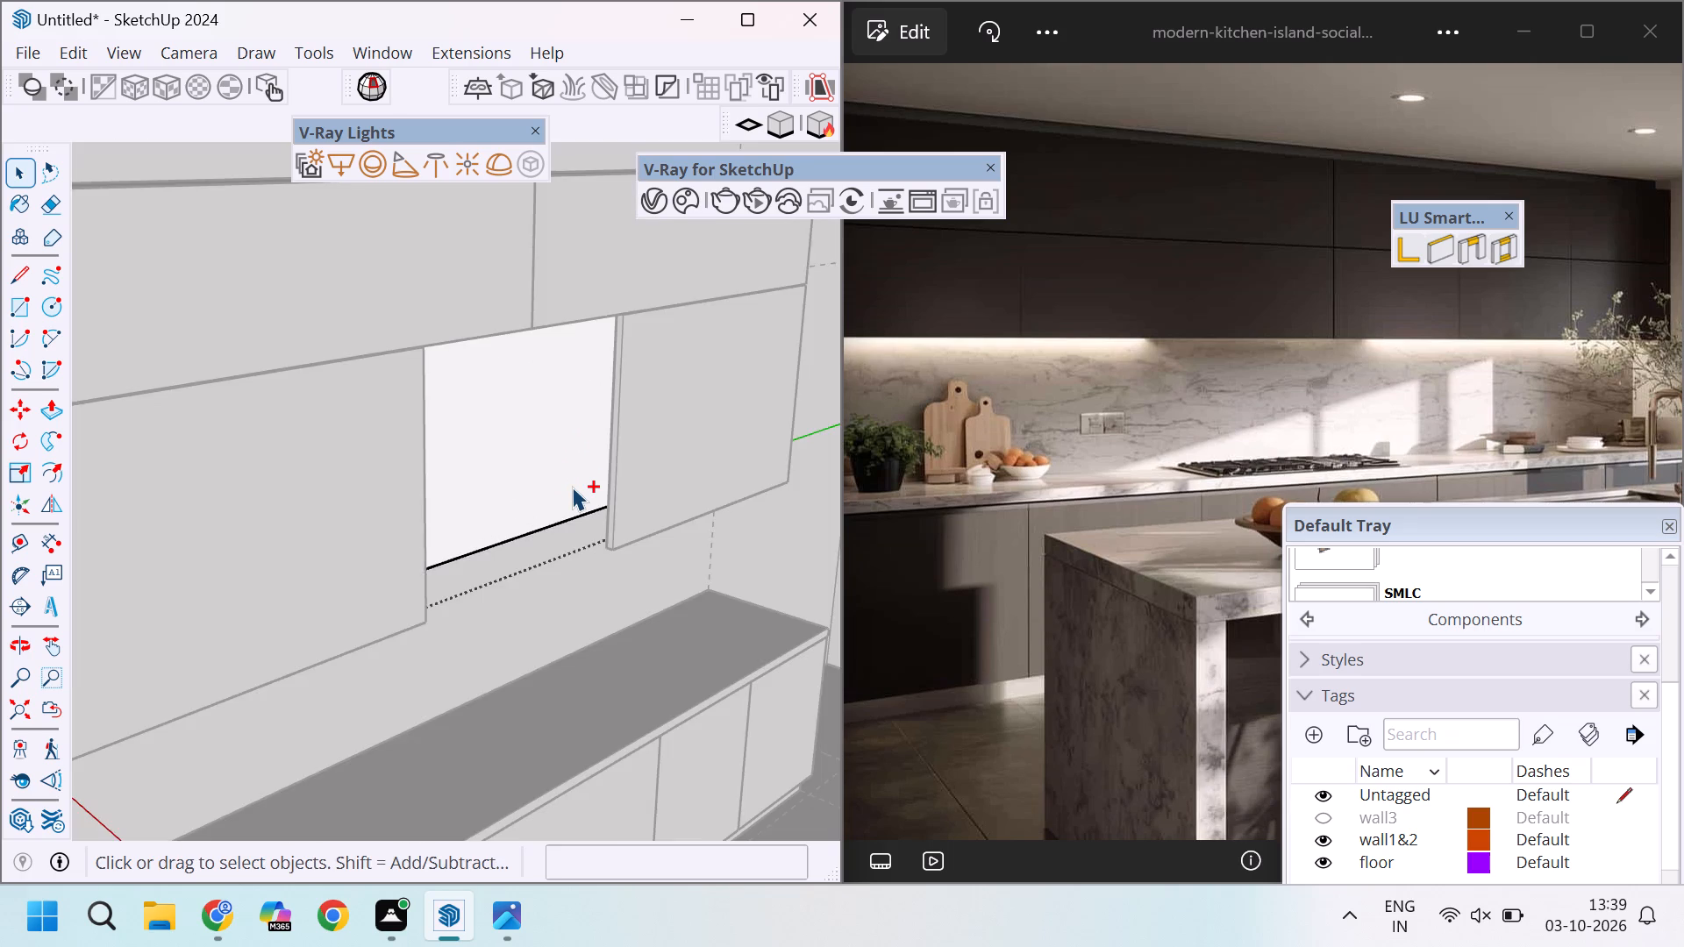
scroll(572, 487, down, 5)
middle_drag(327, 481, 524, 514)
middle_drag(523, 545, 417, 527)
key(ctrl+z)
scroll(579, 532, up, 4)
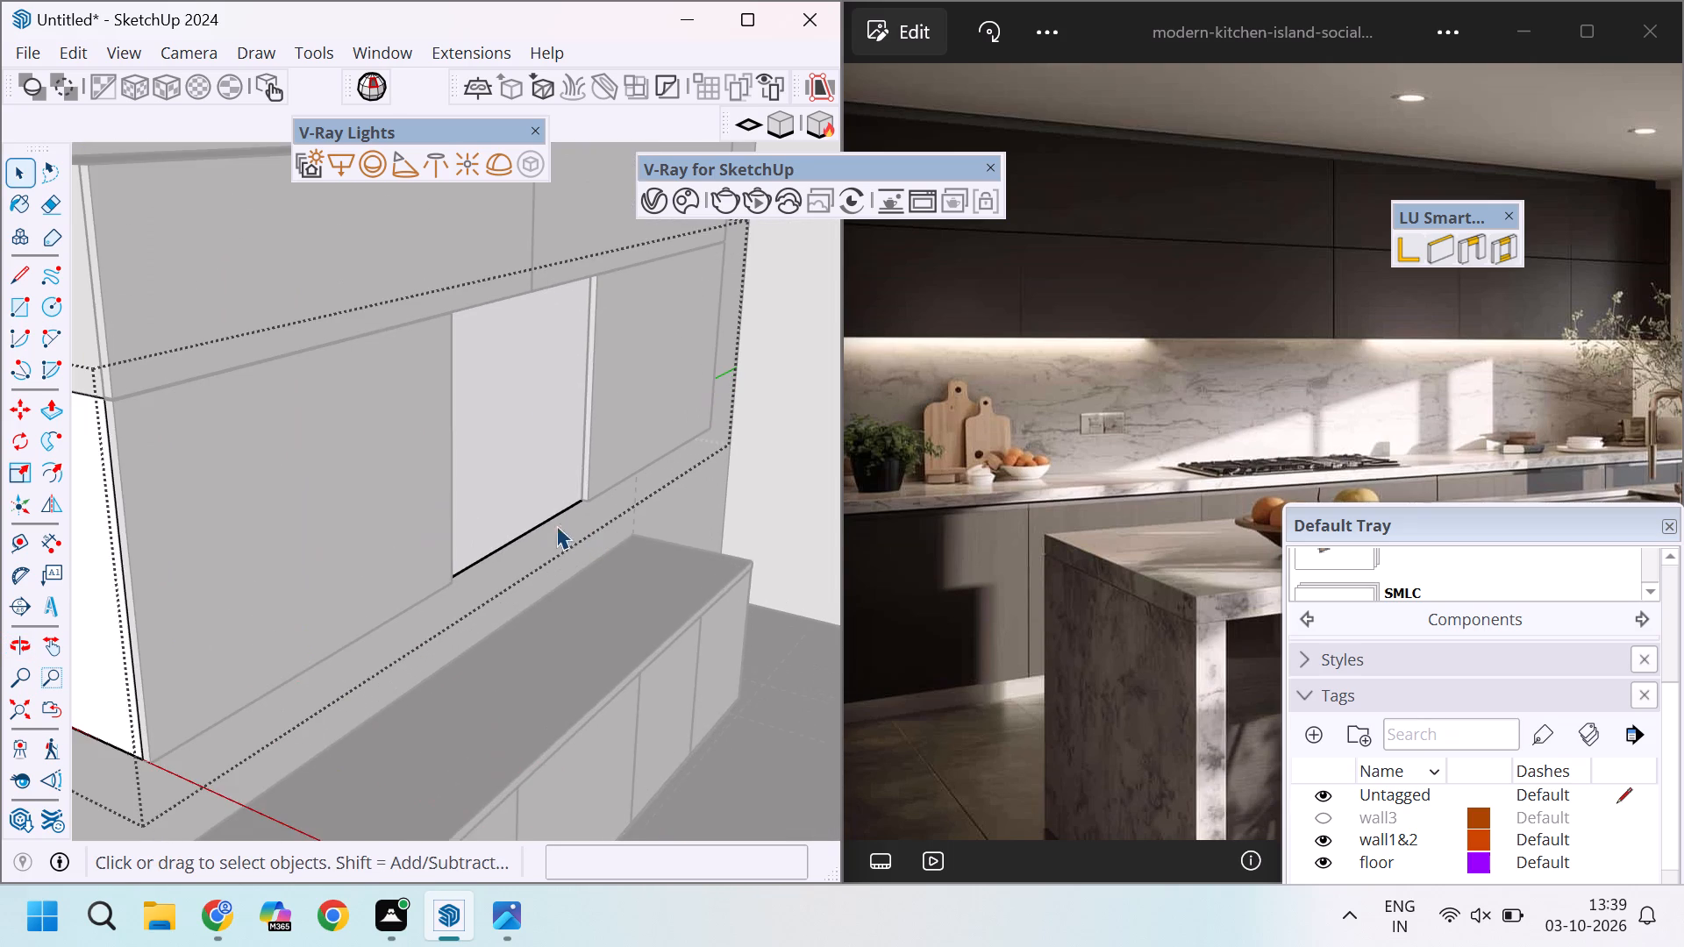
Draw a rectangle about 2' 11 13/16" by 2' 9 3/8" on the cabinet body's front face, filling the middle door opening corner to corner.
middle_drag(631, 509, 284, 423)
key(r)
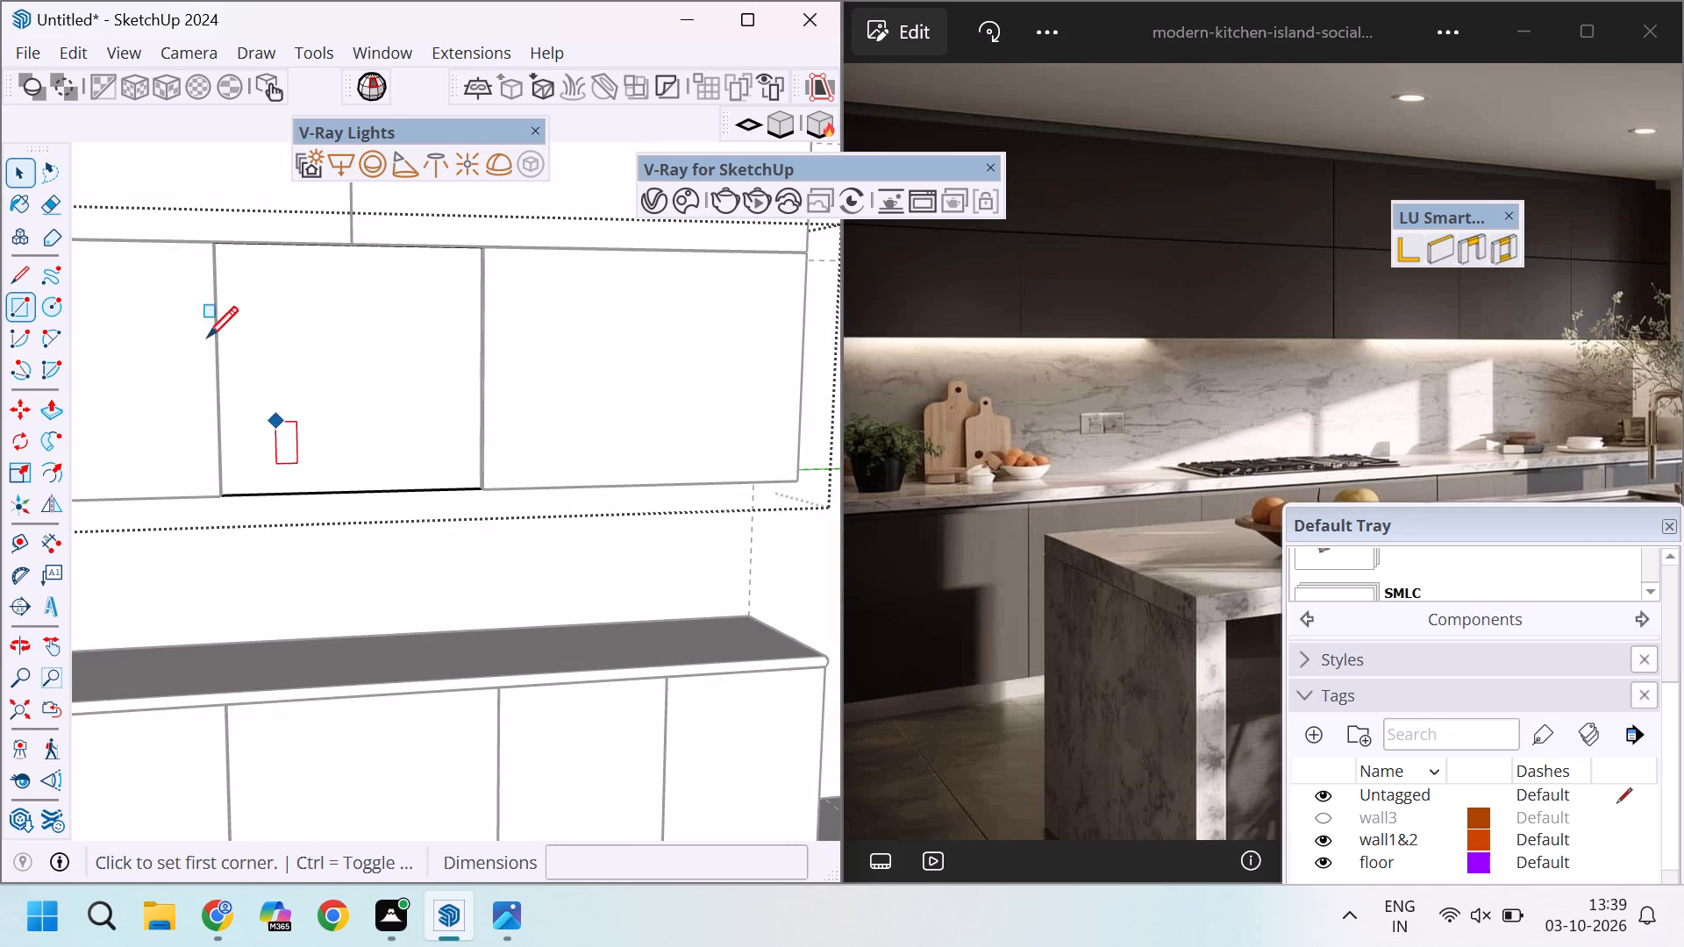
scroll(203, 268, up, 5)
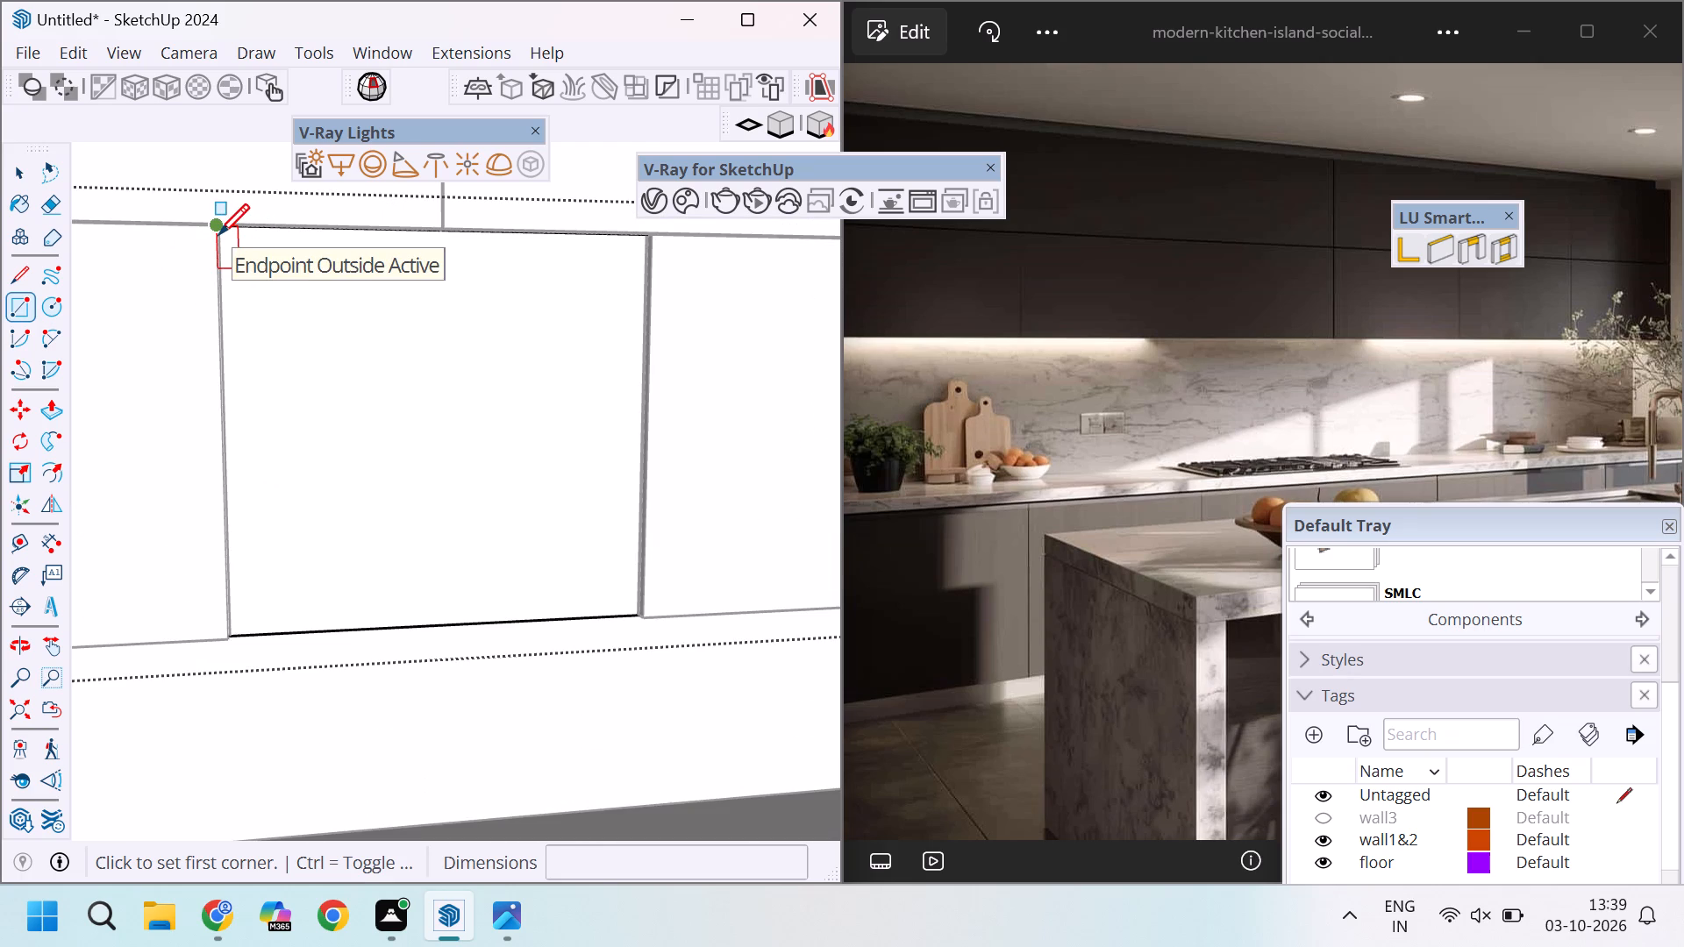
scroll(325, 524, up, 6)
scroll(189, 718, up, 13)
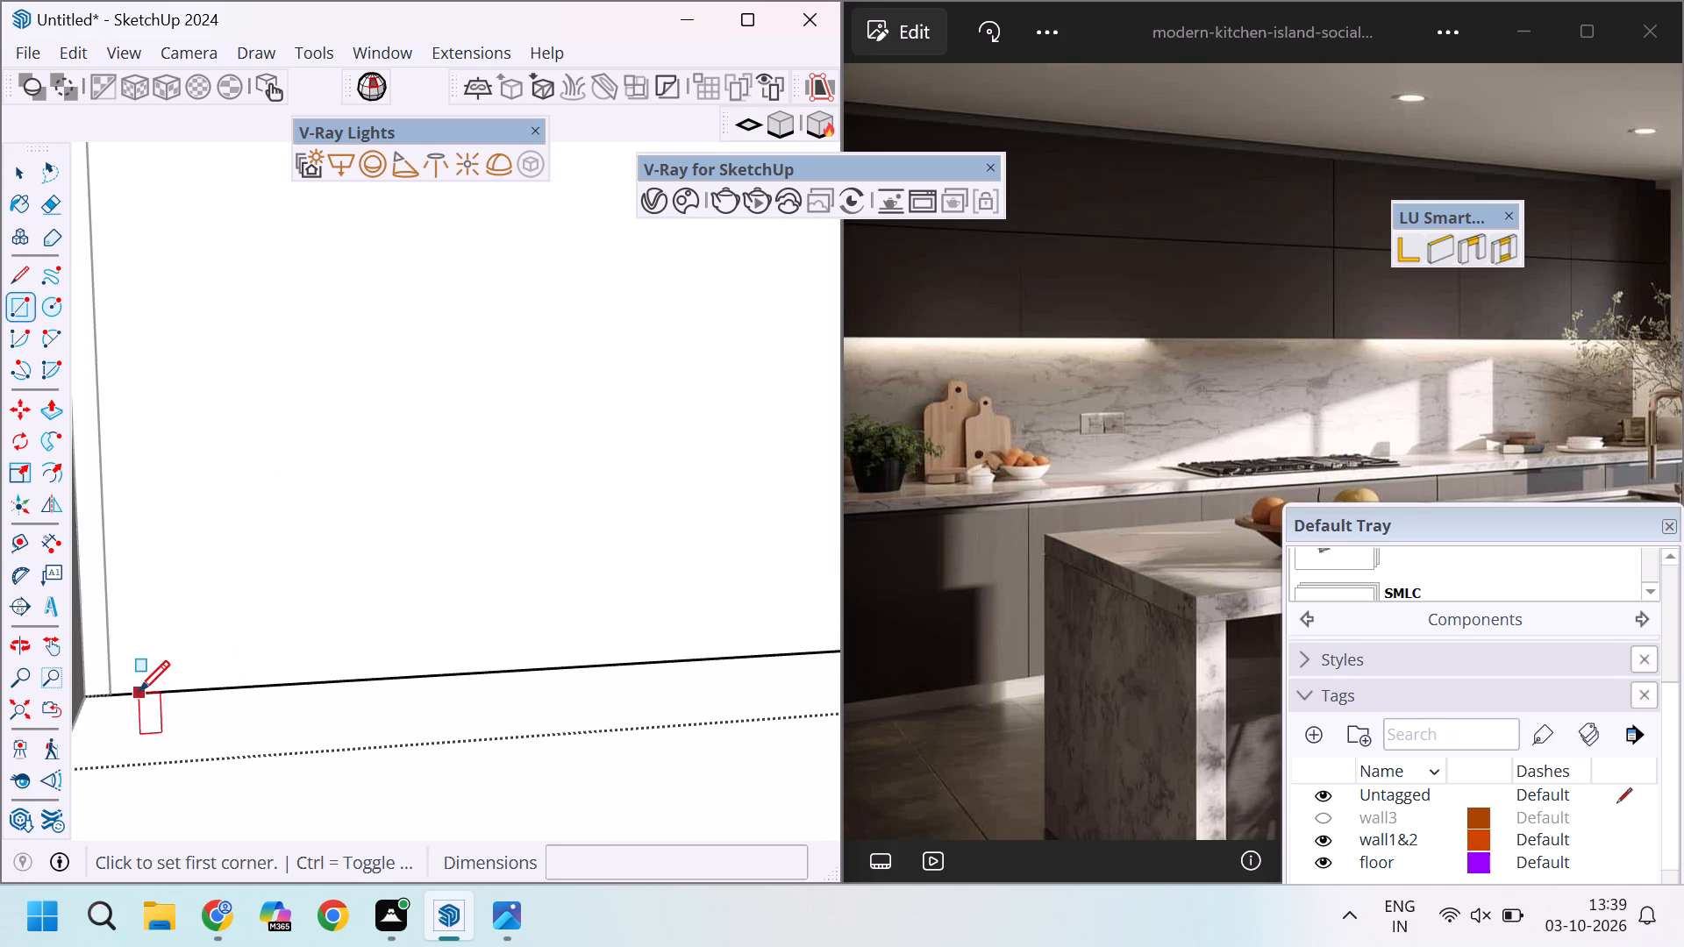
click(109, 687)
scroll(113, 687, down, 17)
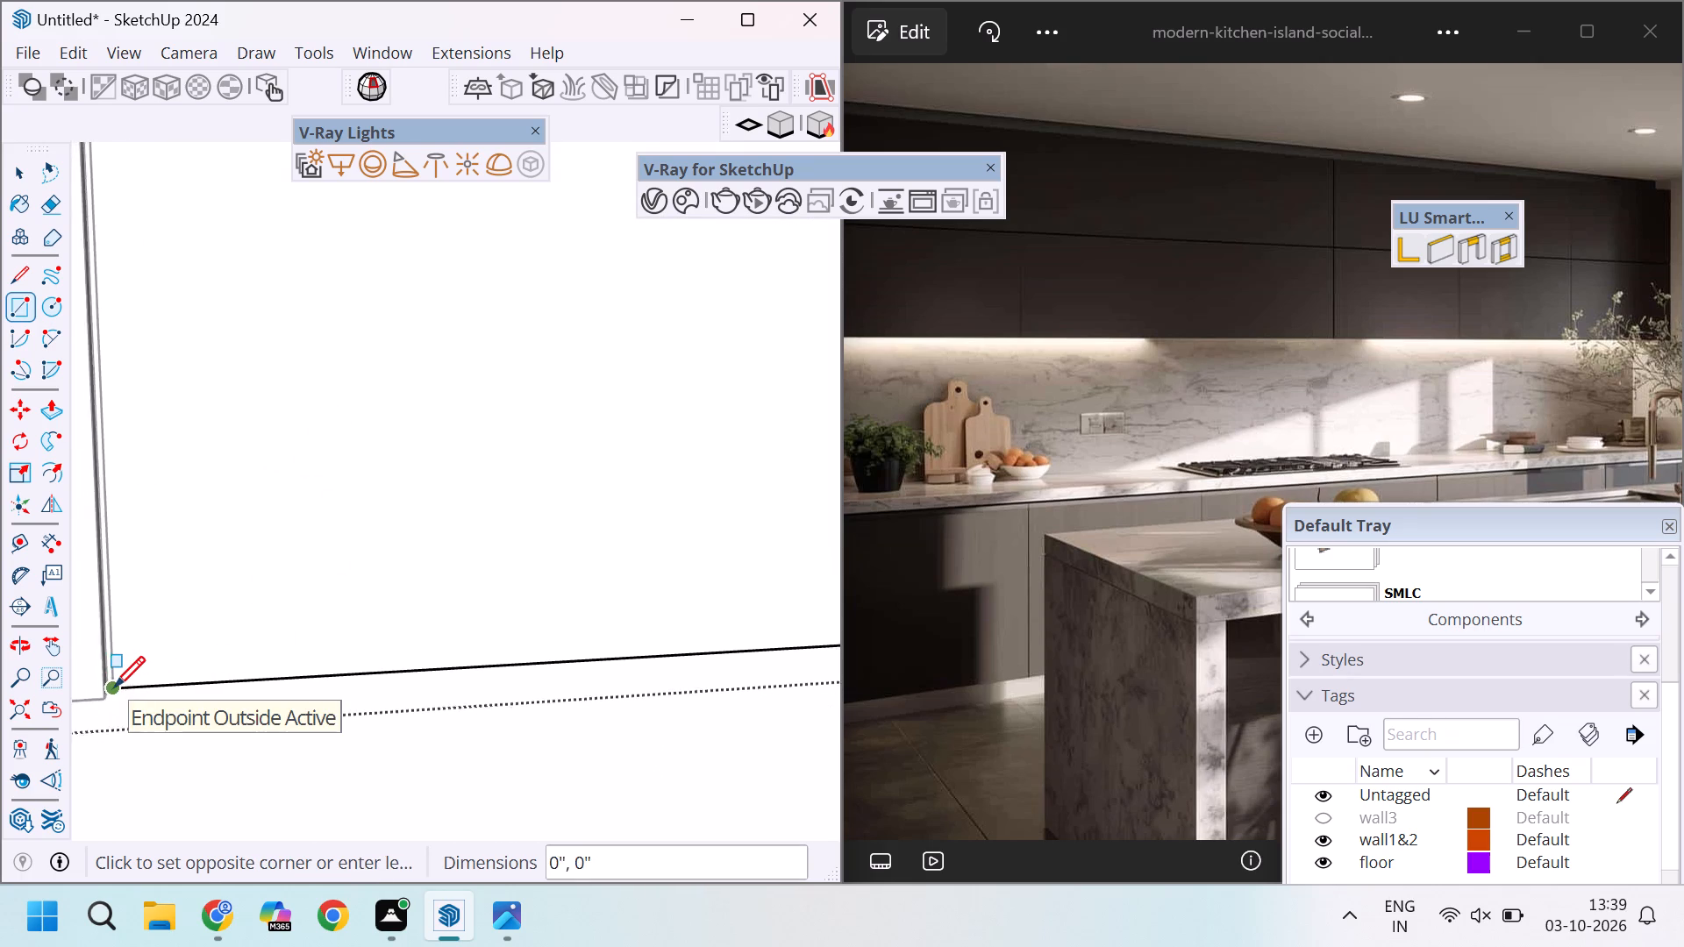
scroll(114, 687, down, 16)
scroll(332, 452, up, 17)
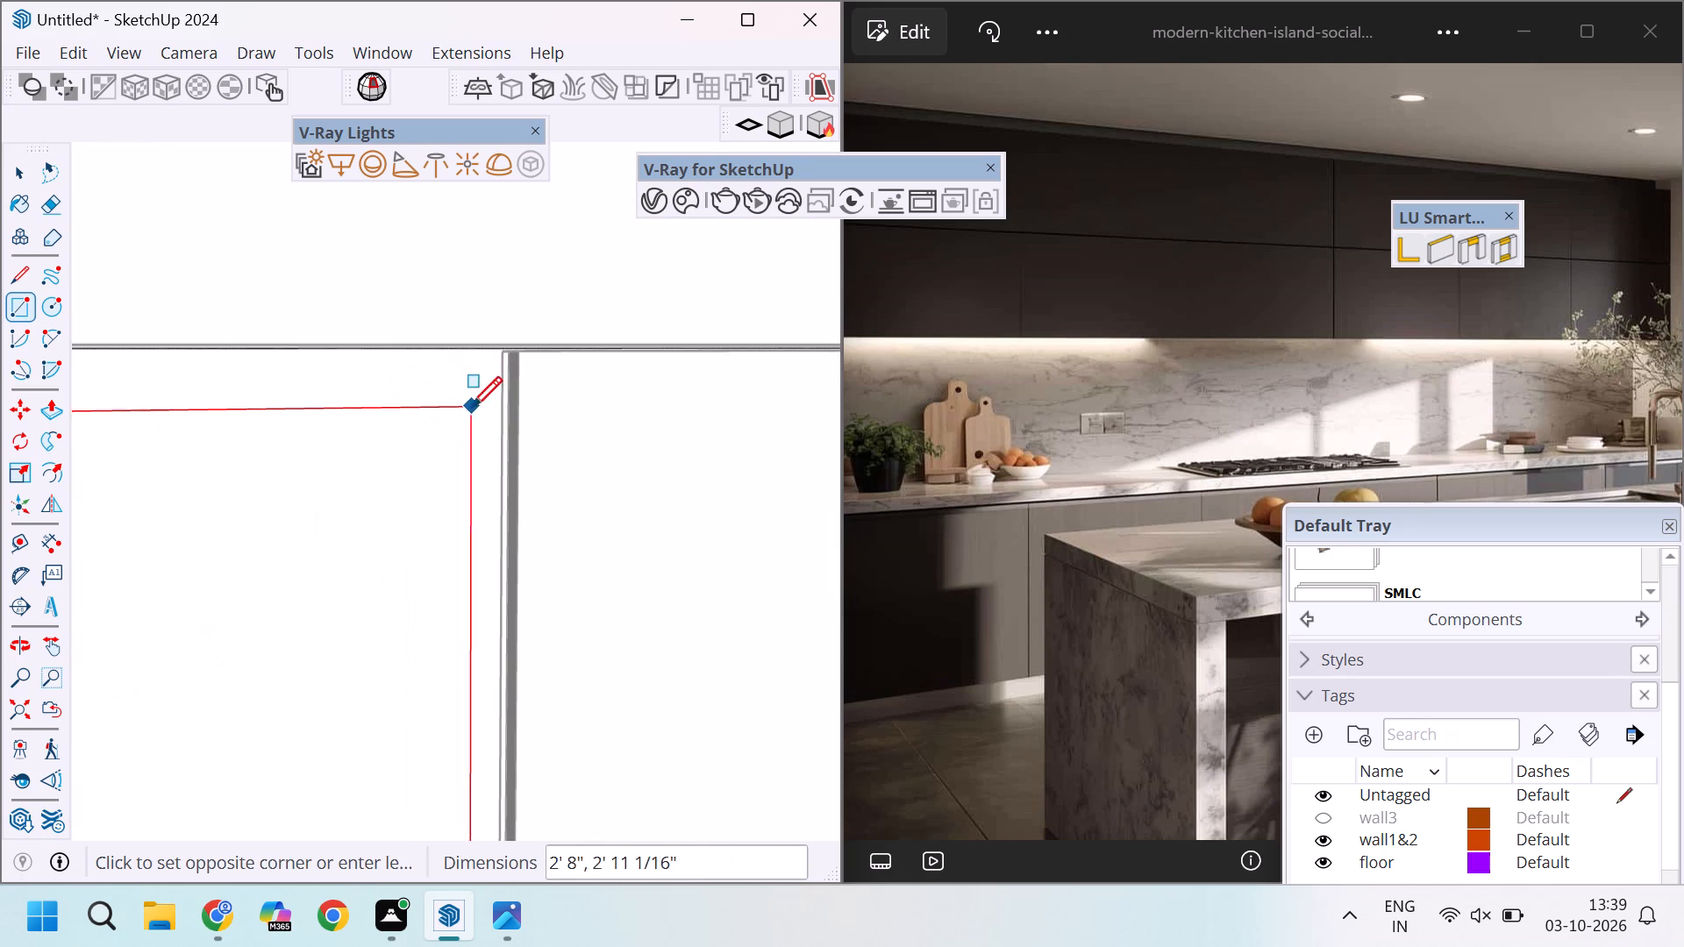
scroll(471, 407, up, 6)
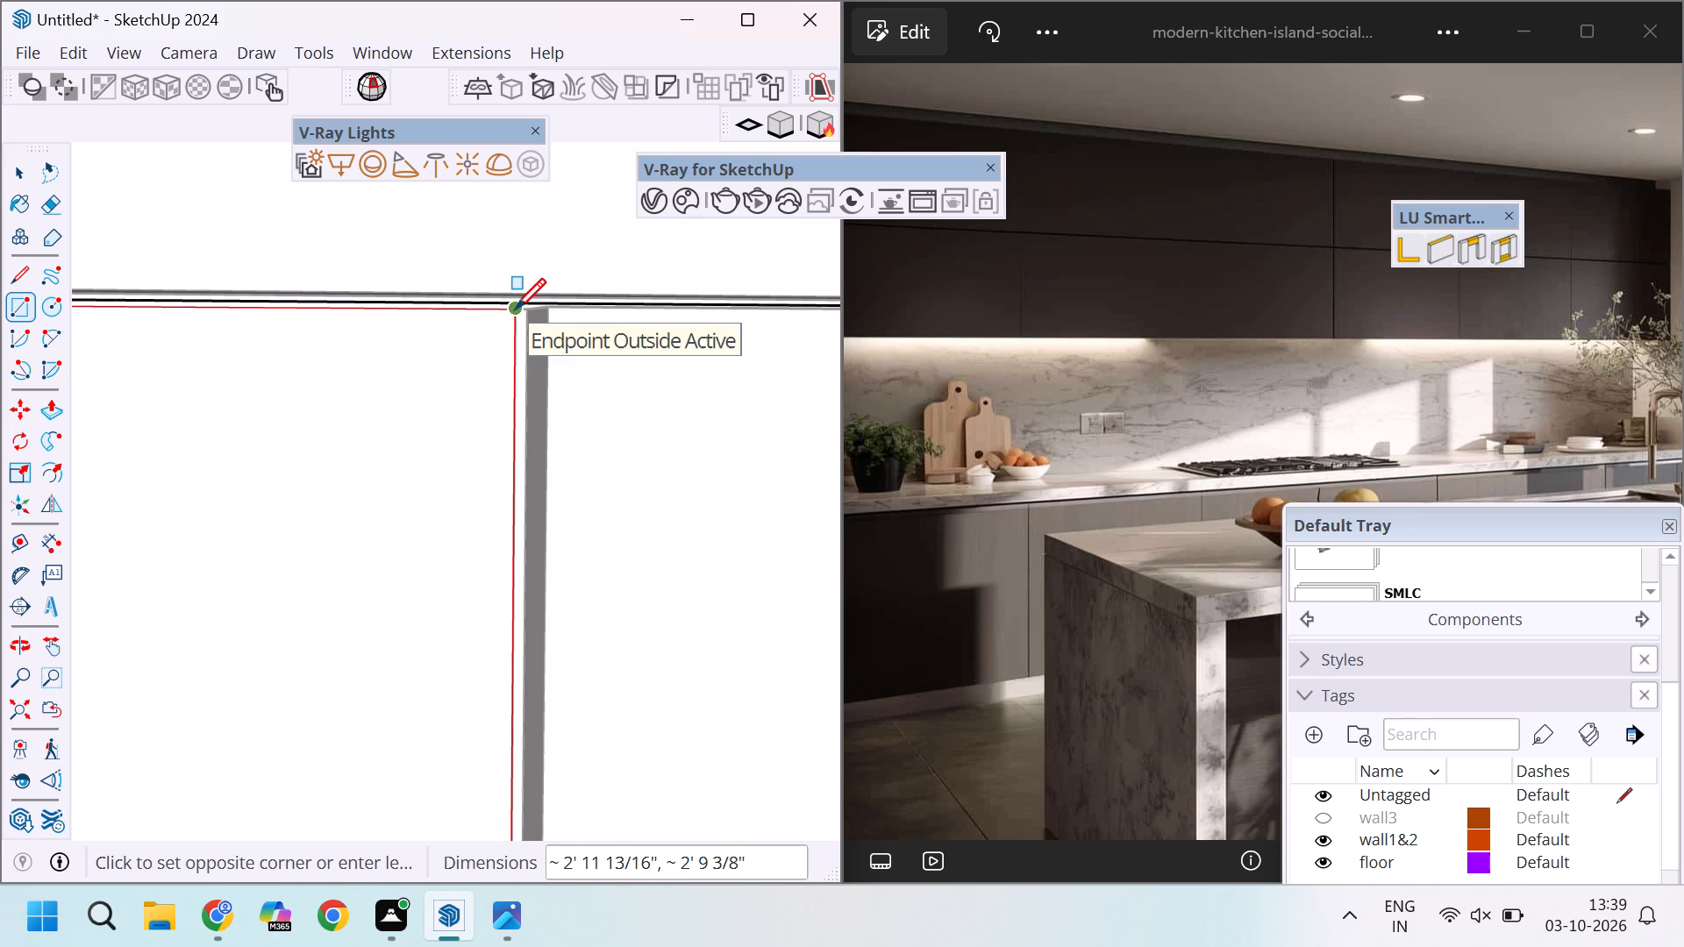
click(513, 304)
scroll(443, 424, down, 17)
key(space)
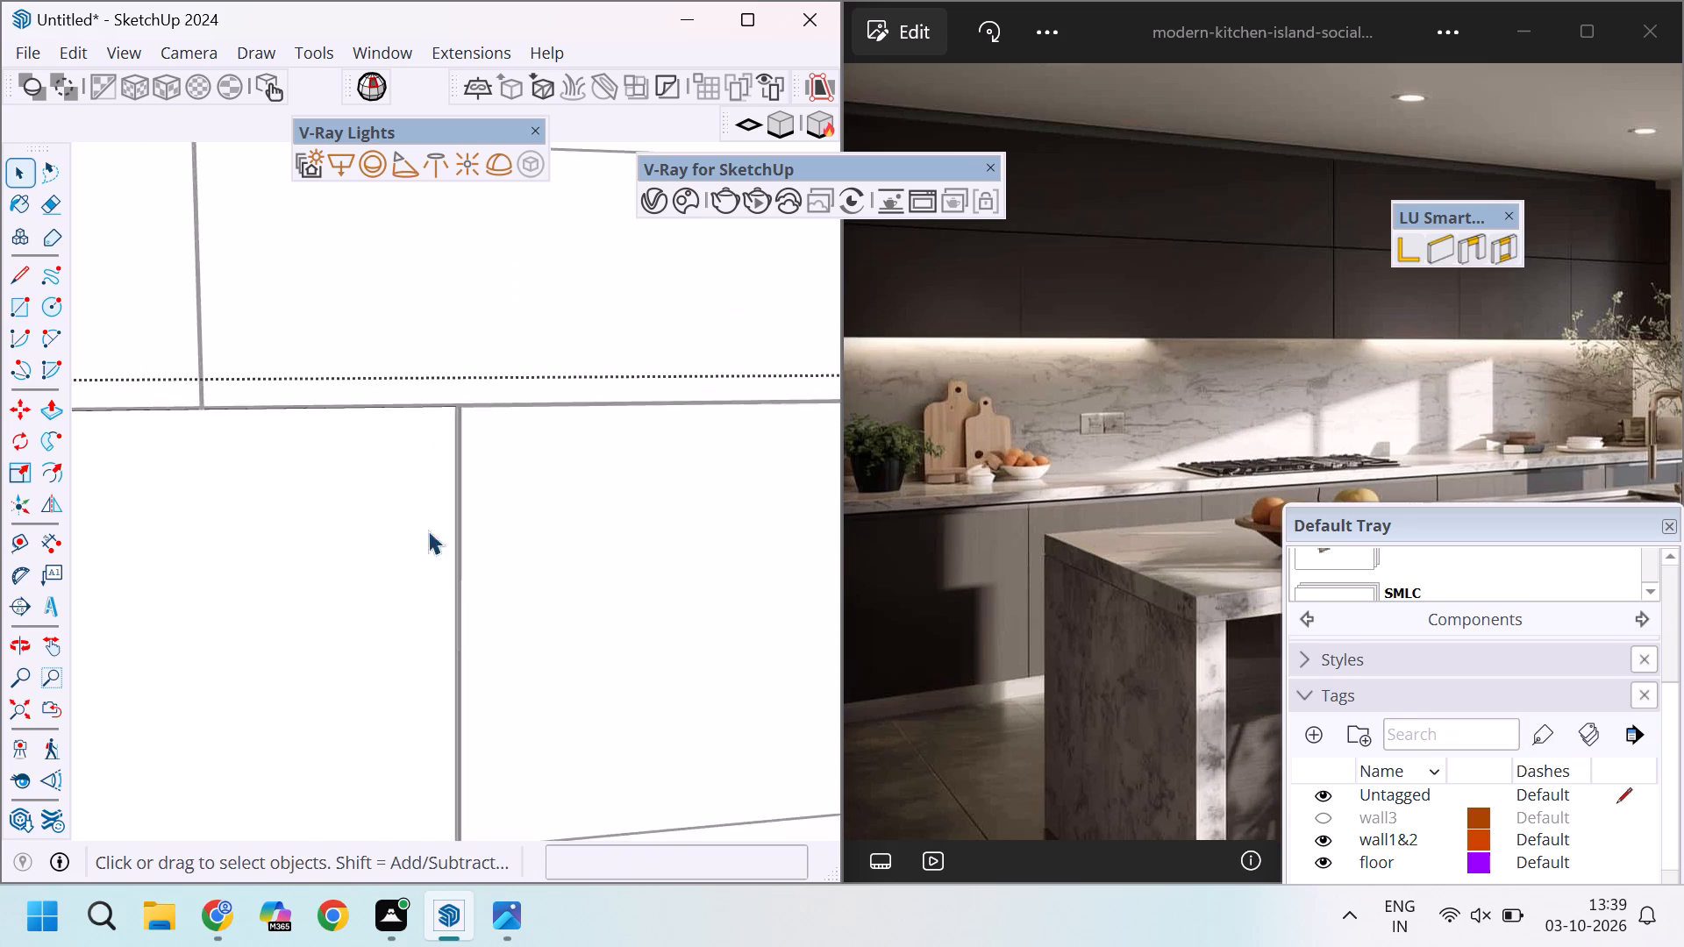
Push the middle rectangle 1' into the lower wall cabinet body to form the niche, and leave the group.
scroll(428, 530, down, 14)
scroll(361, 615, up, 5)
key(p)
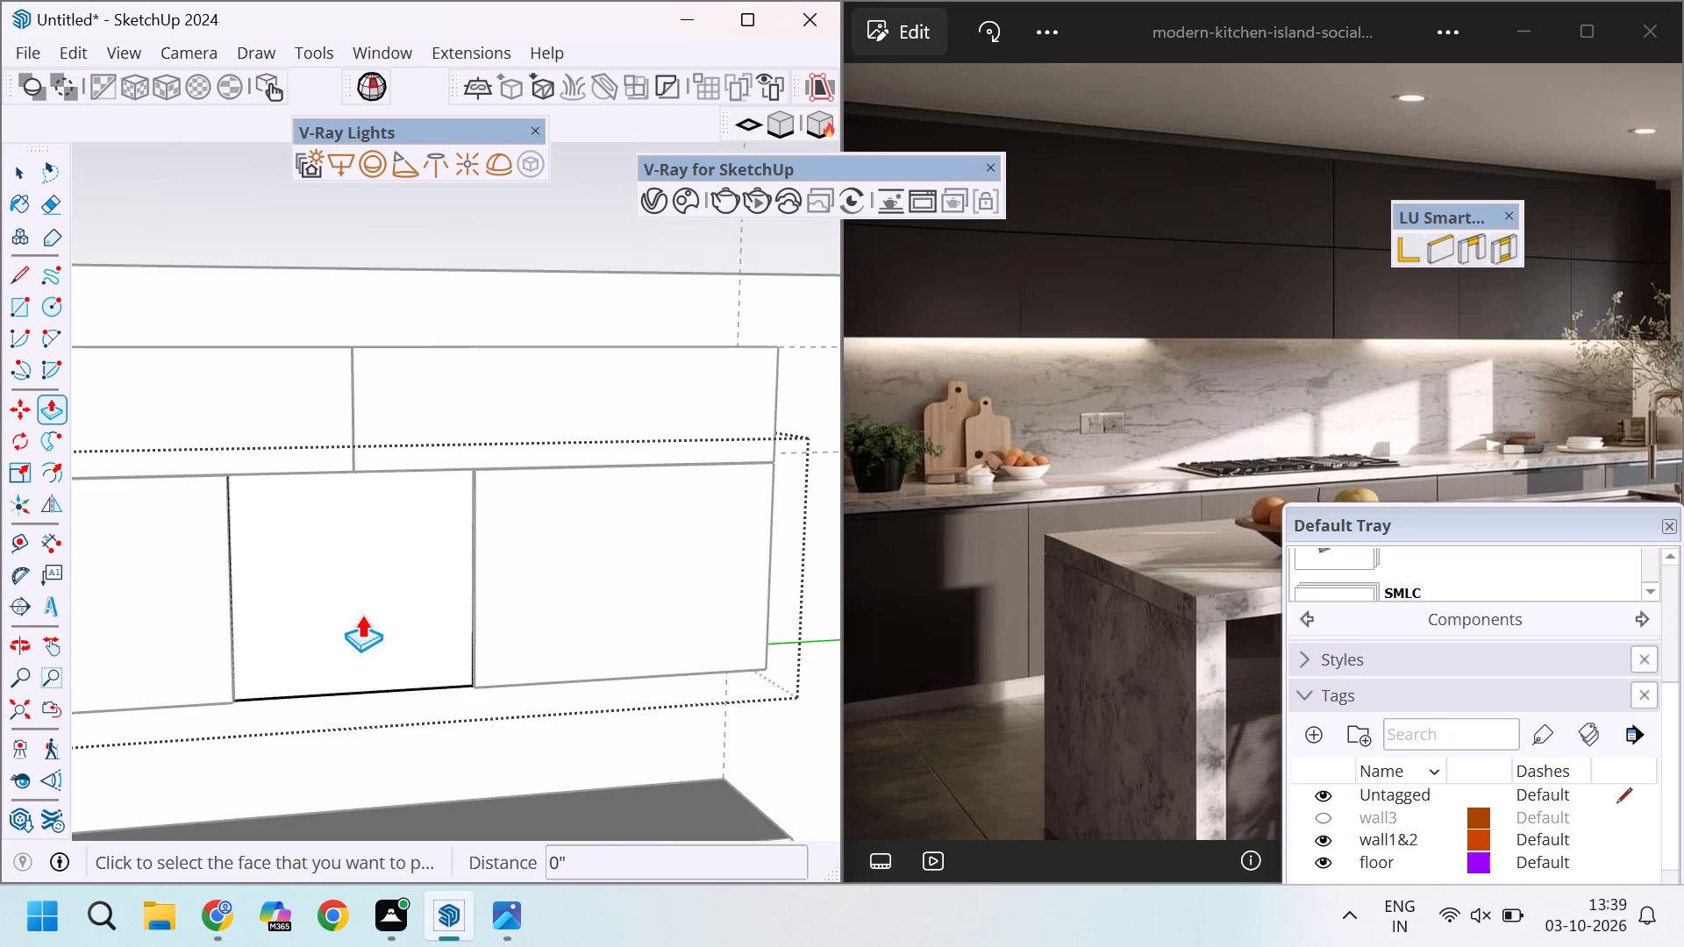
click(358, 595)
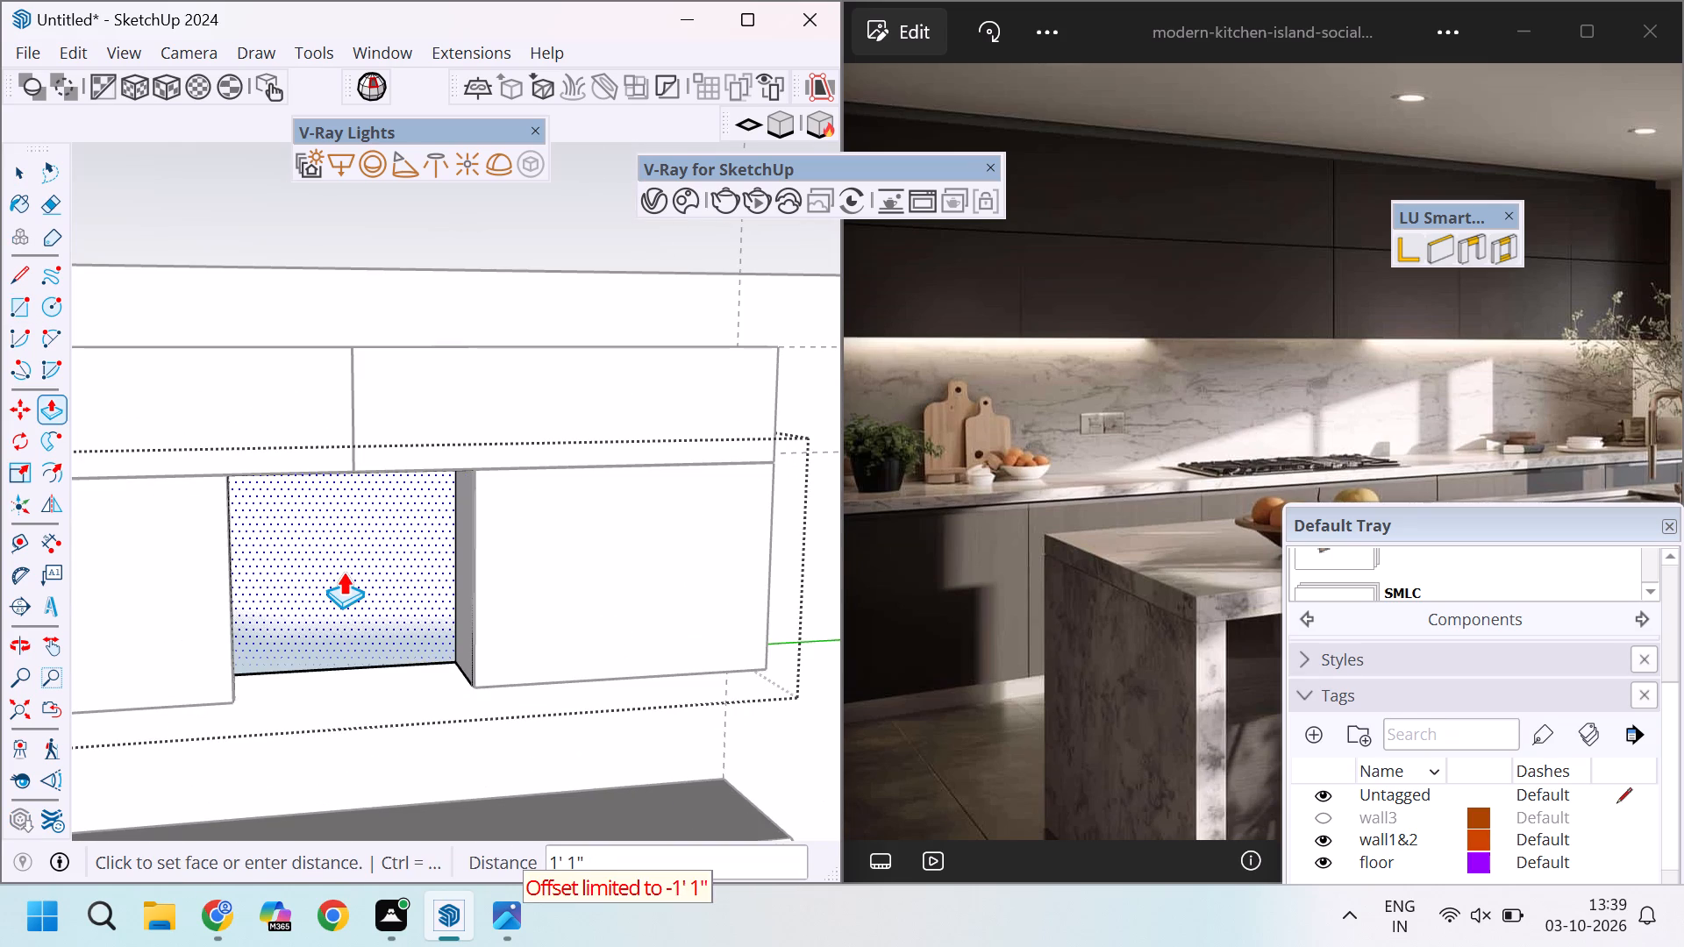
text(1')
key(Return)
key(space)
scroll(343, 572, down, 15)
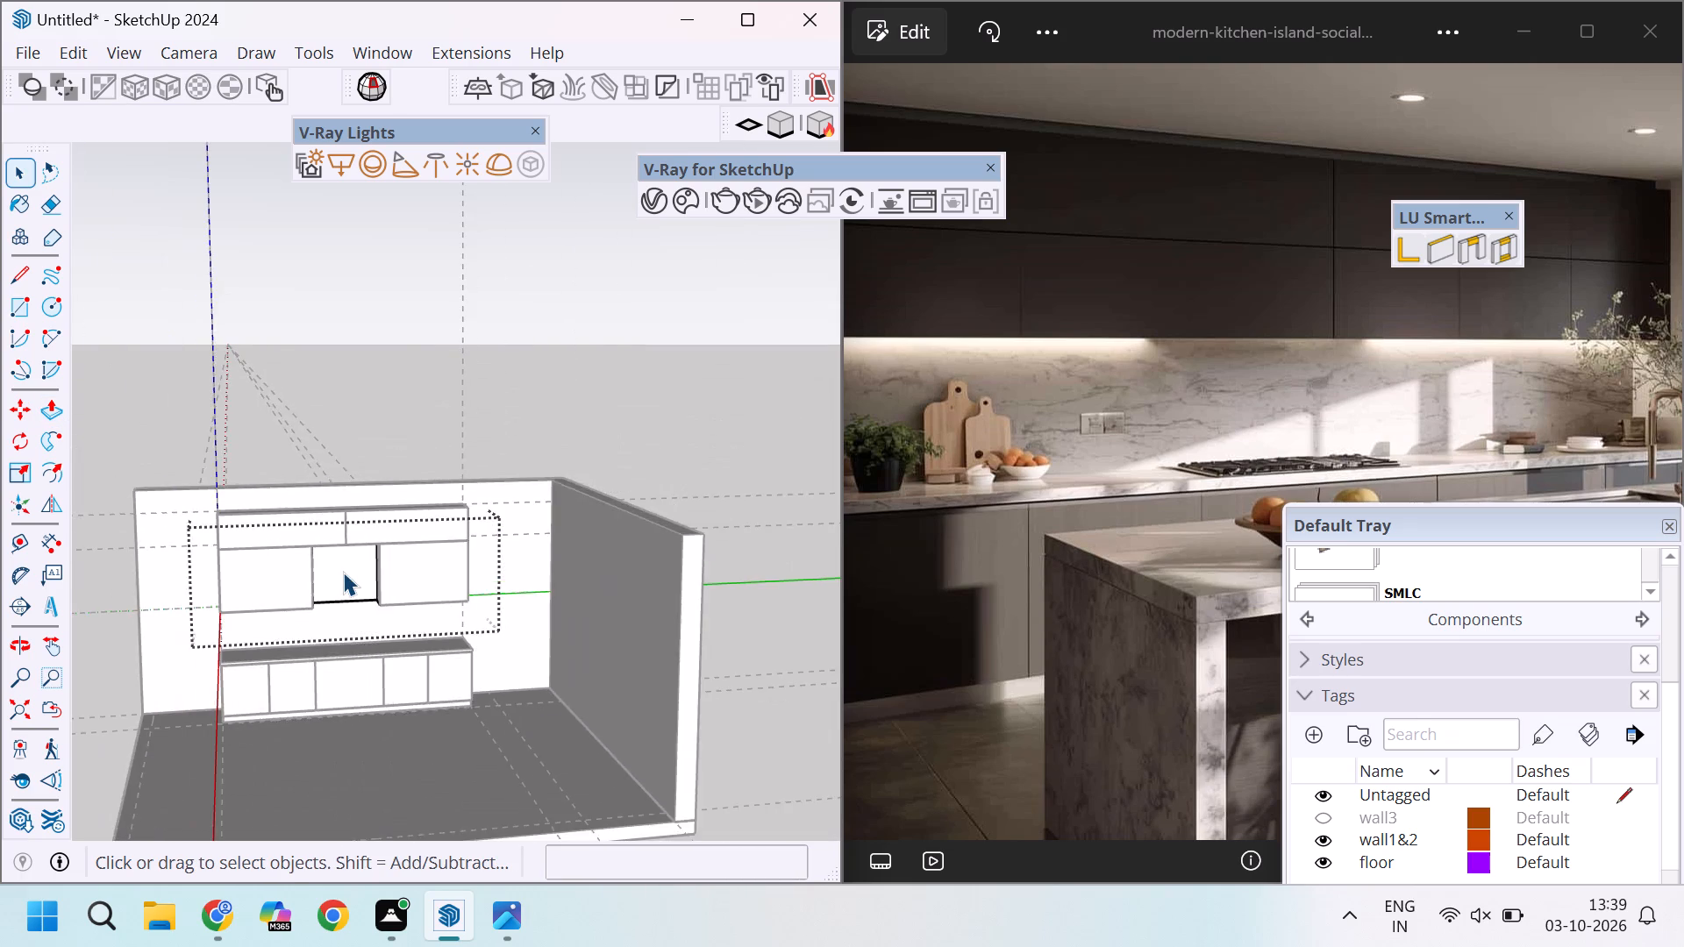
scroll(343, 572, down, 4)
click(473, 411)
Examine the lower wall cabinet's middle niche from the front, sides and underneath, comparing it with the adjoining cabinets.
middle_drag(154, 535, 526, 629)
scroll(378, 630, up, 20)
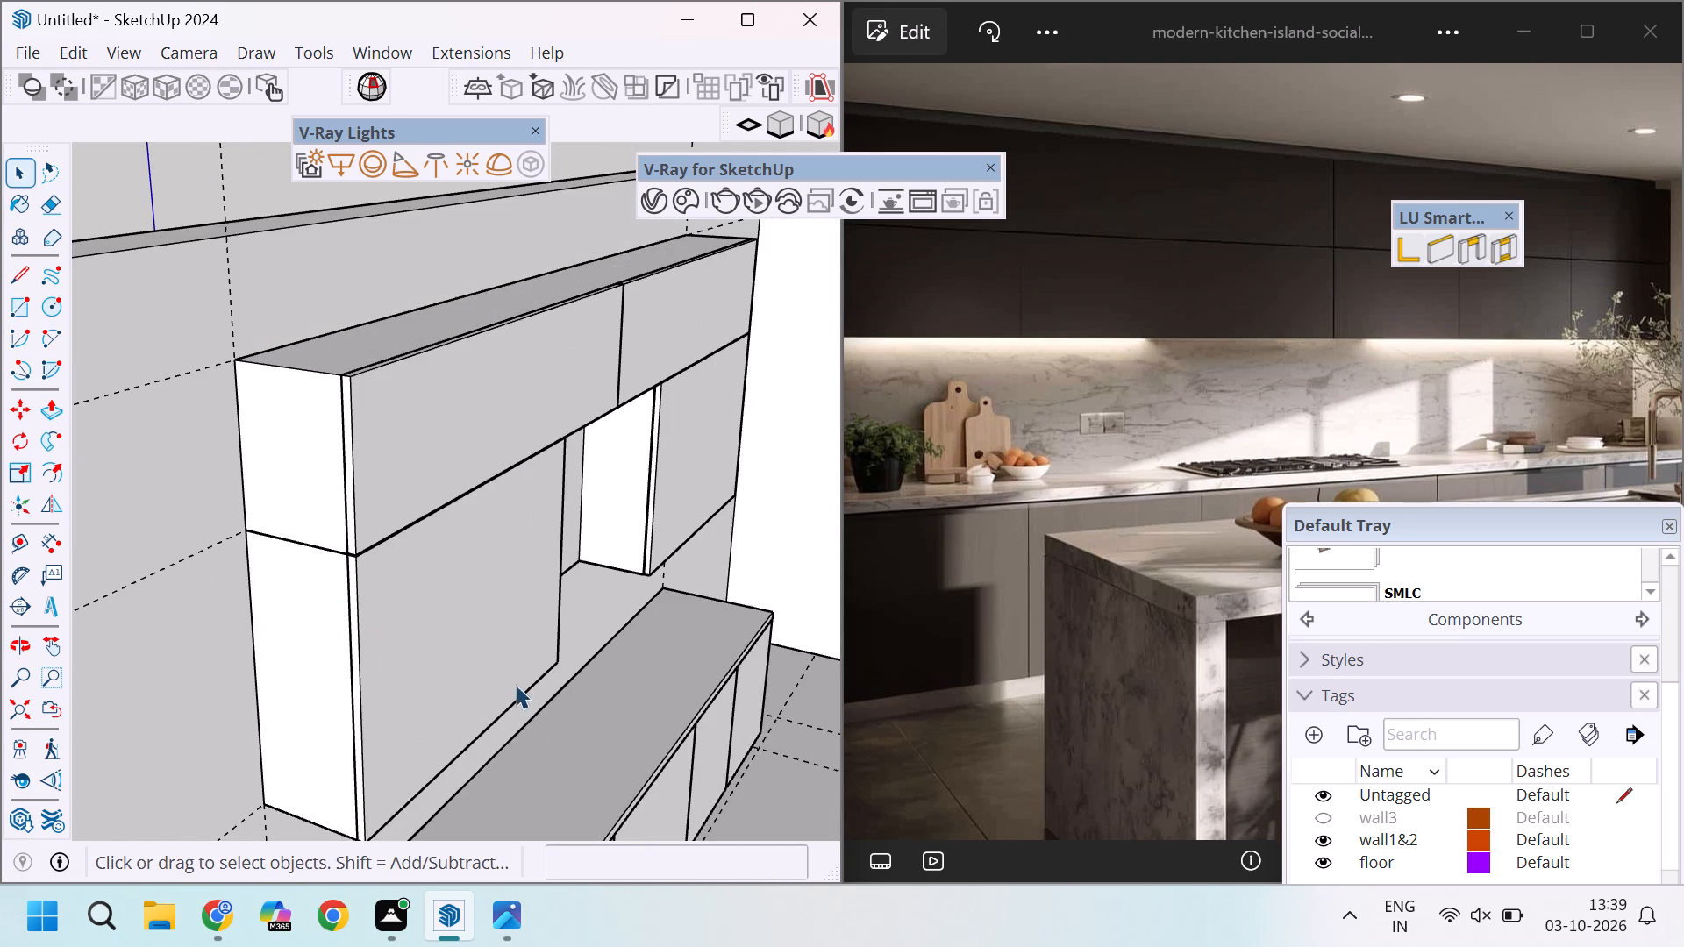
middle_drag(484, 683, 121, 574)
scroll(572, 585, up, 4)
scroll(499, 576, up, 1)
middle_drag(499, 577, 446, 306)
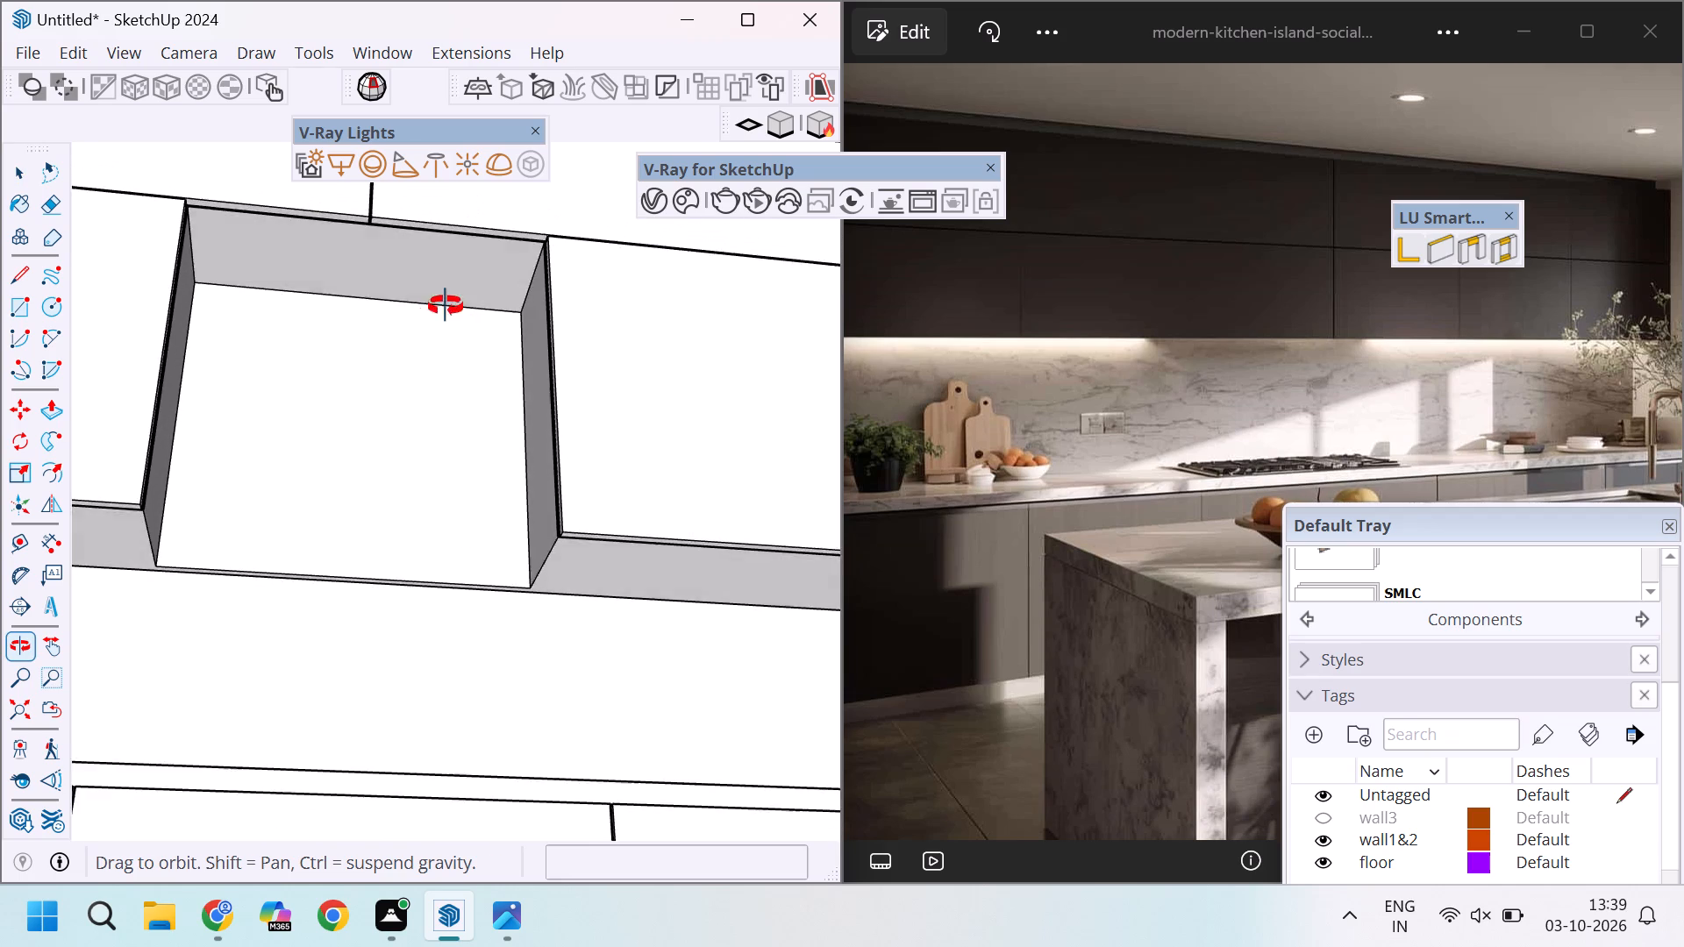
middle_drag(446, 306, 435, 615)
scroll(453, 640, up, 1)
scroll(456, 640, down, 10)
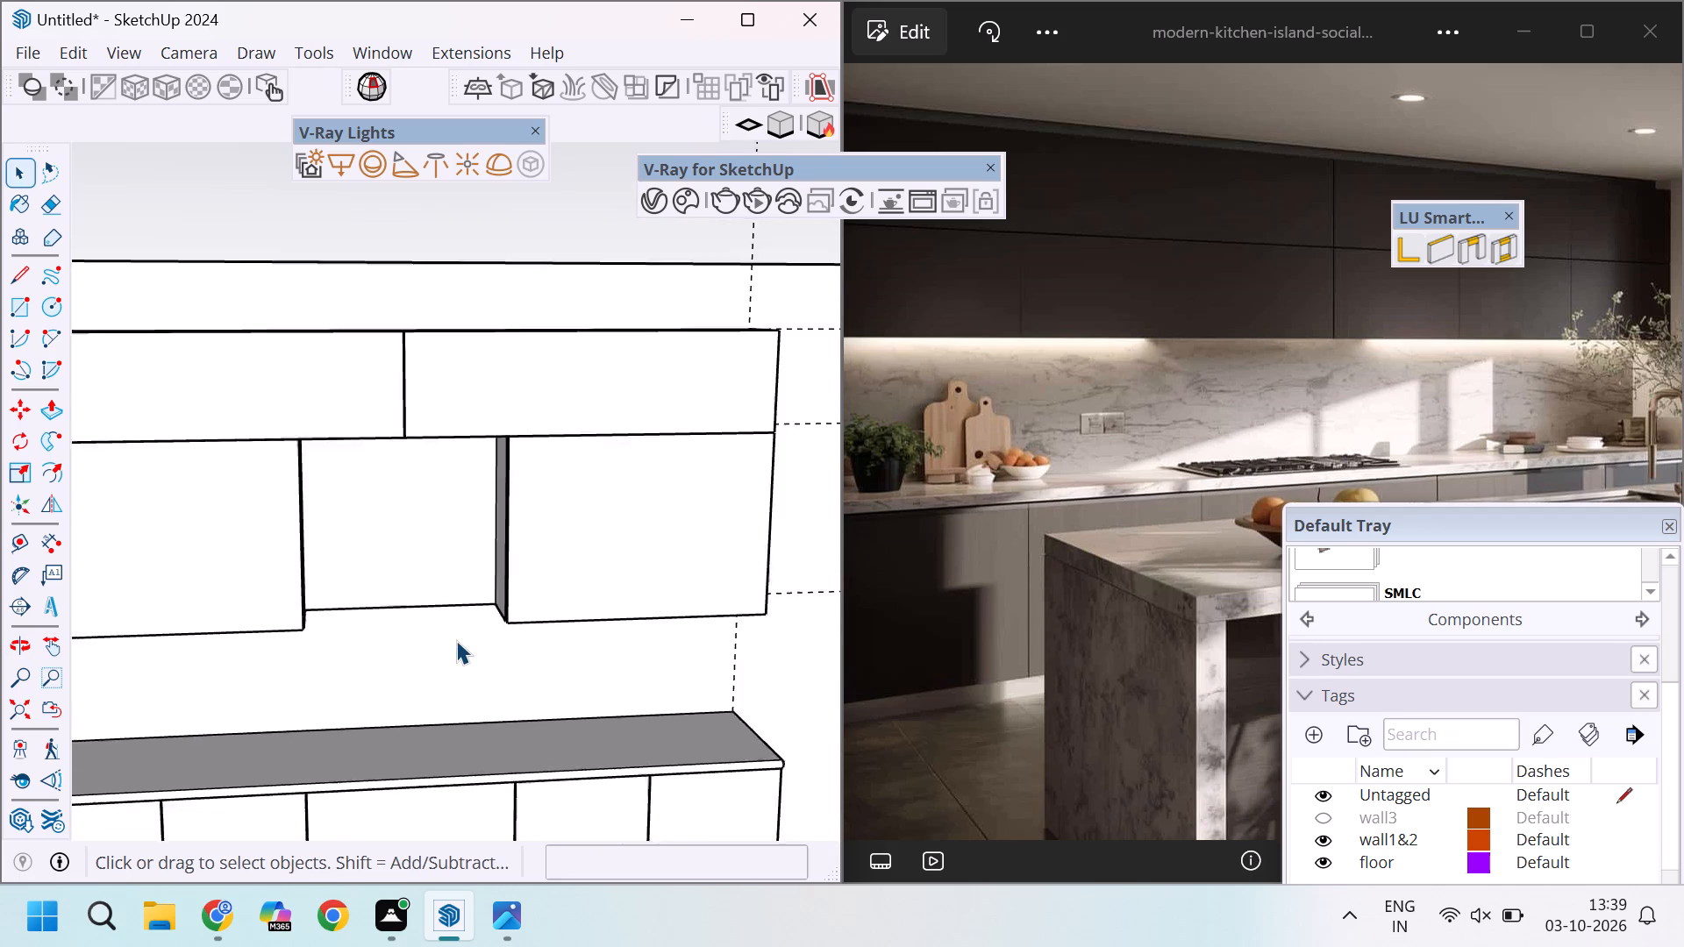
scroll(456, 640, down, 6)
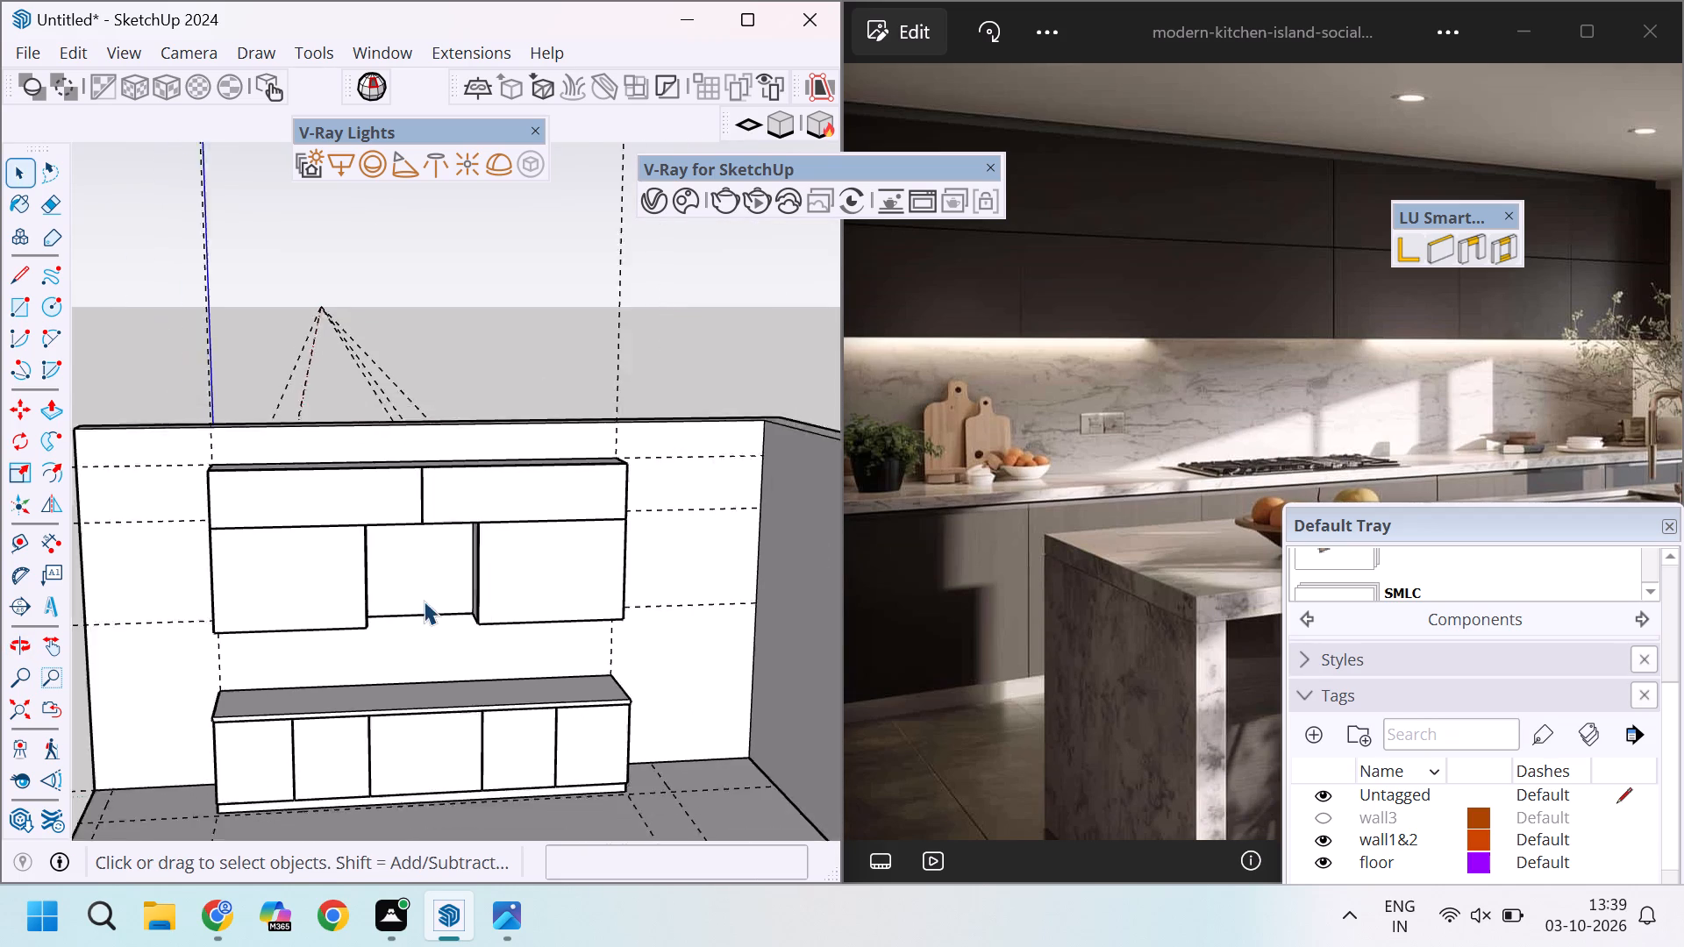
scroll(465, 666, up, 8)
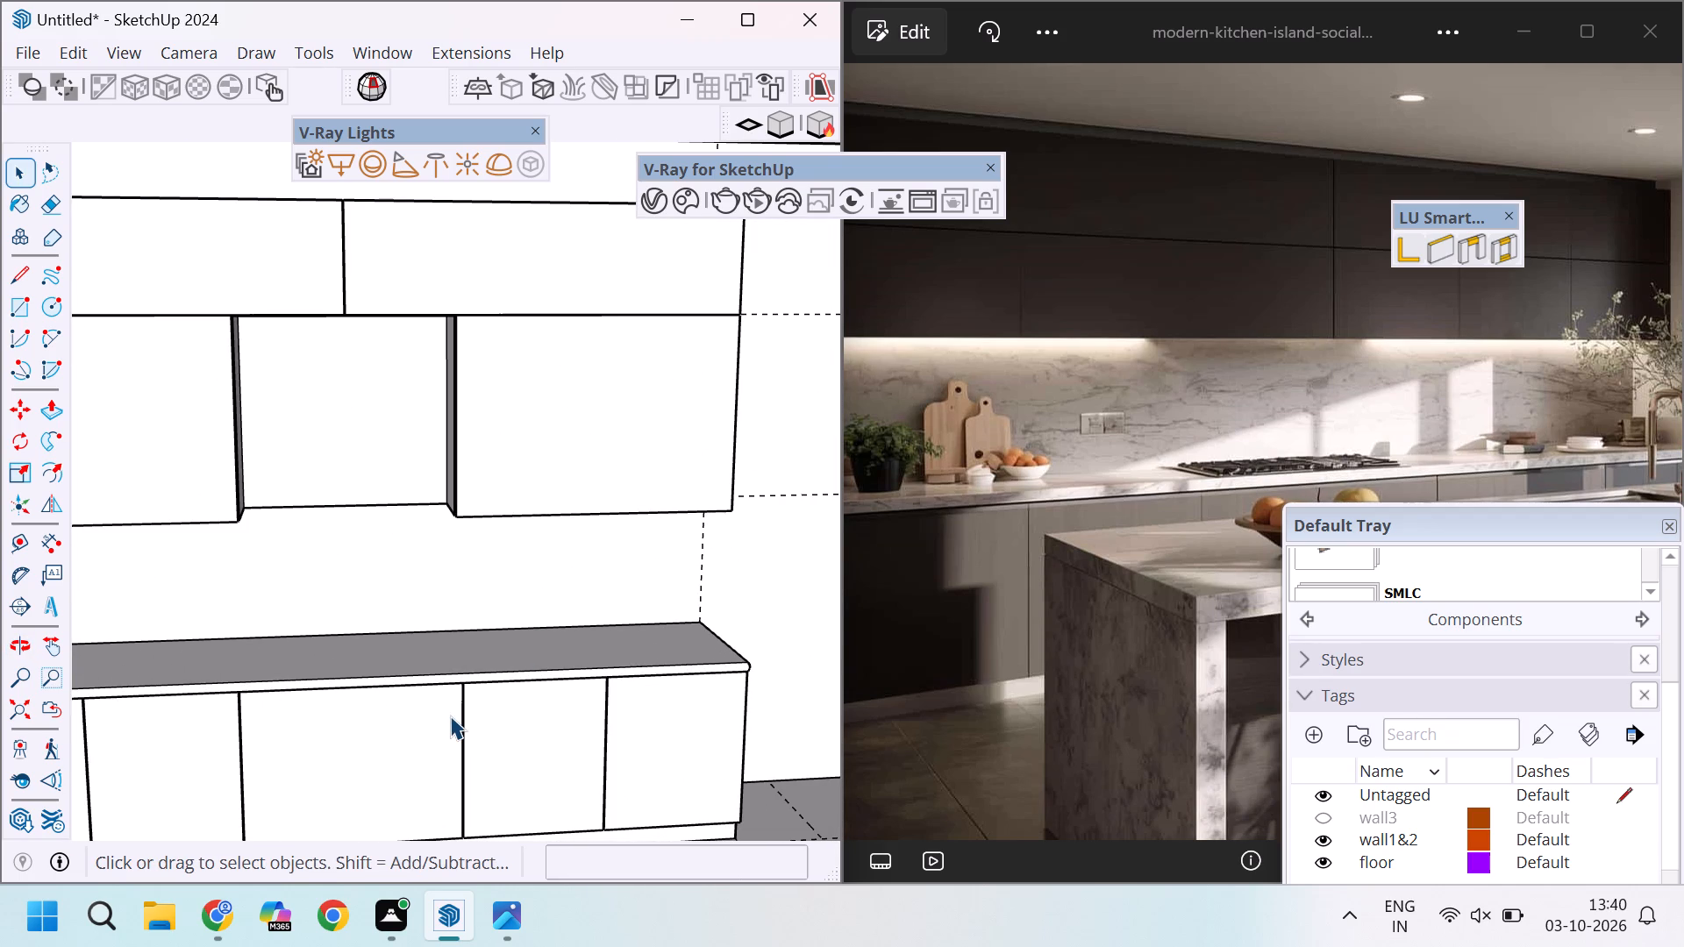
middle_drag(455, 681, 503, 715)
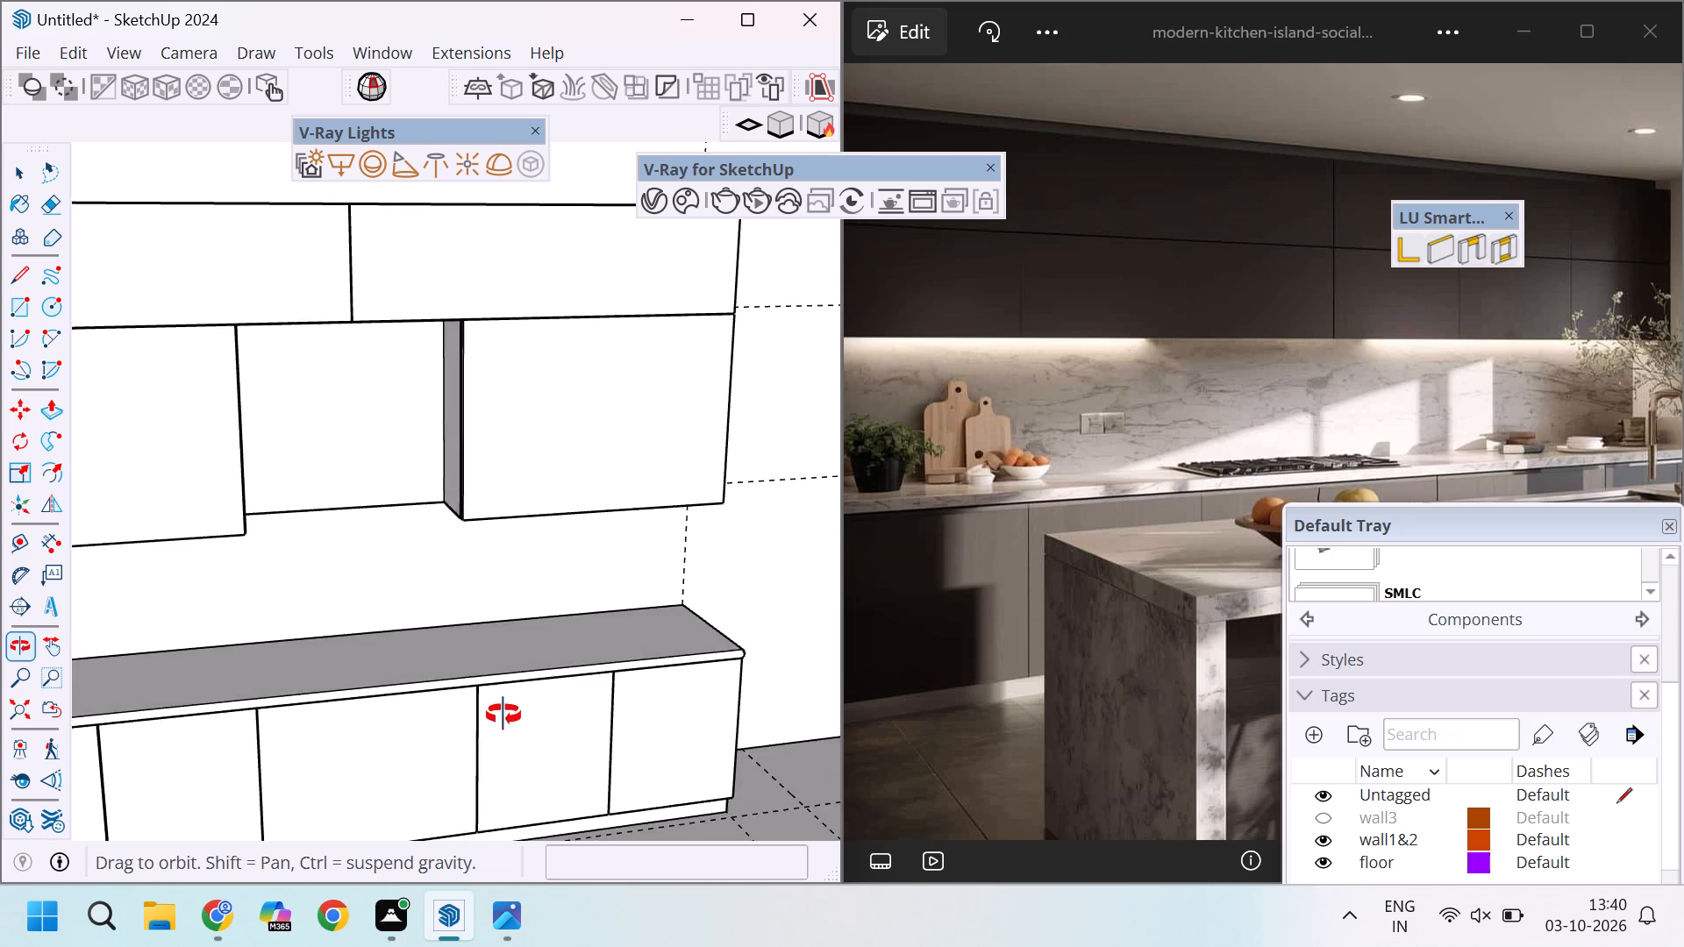
middle_drag(503, 715, 421, 715)
scroll(399, 459, up, 2)
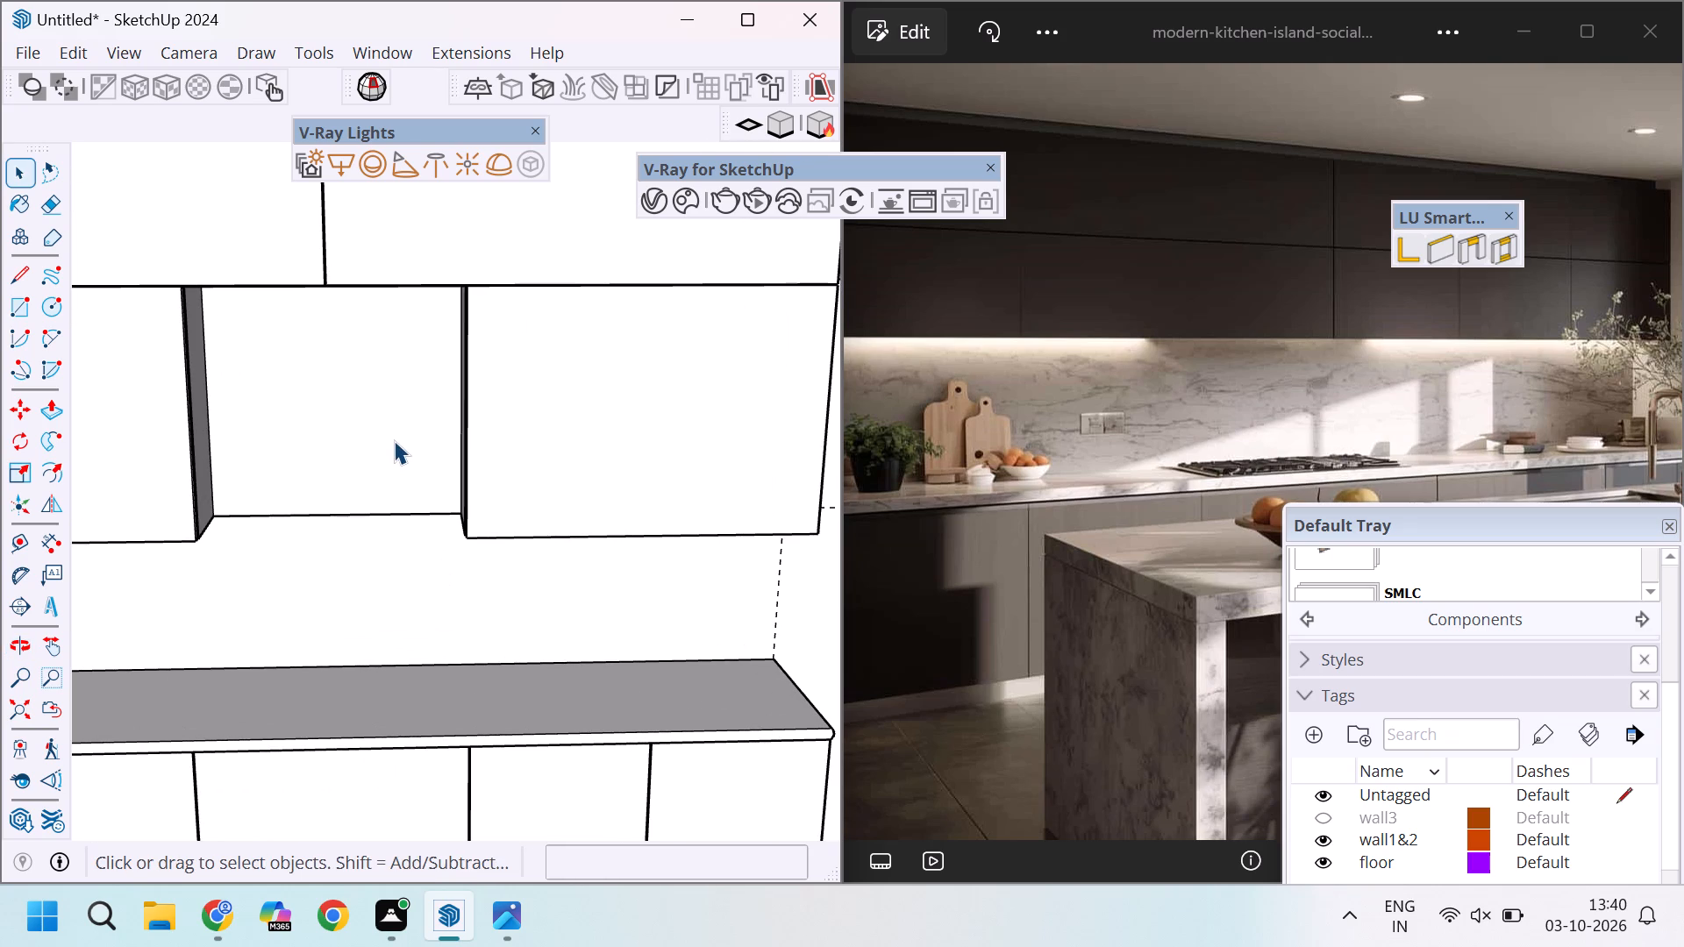
scroll(432, 379, down, 3)
scroll(332, 365, up, 3)
middle_drag(319, 406, 315, 295)
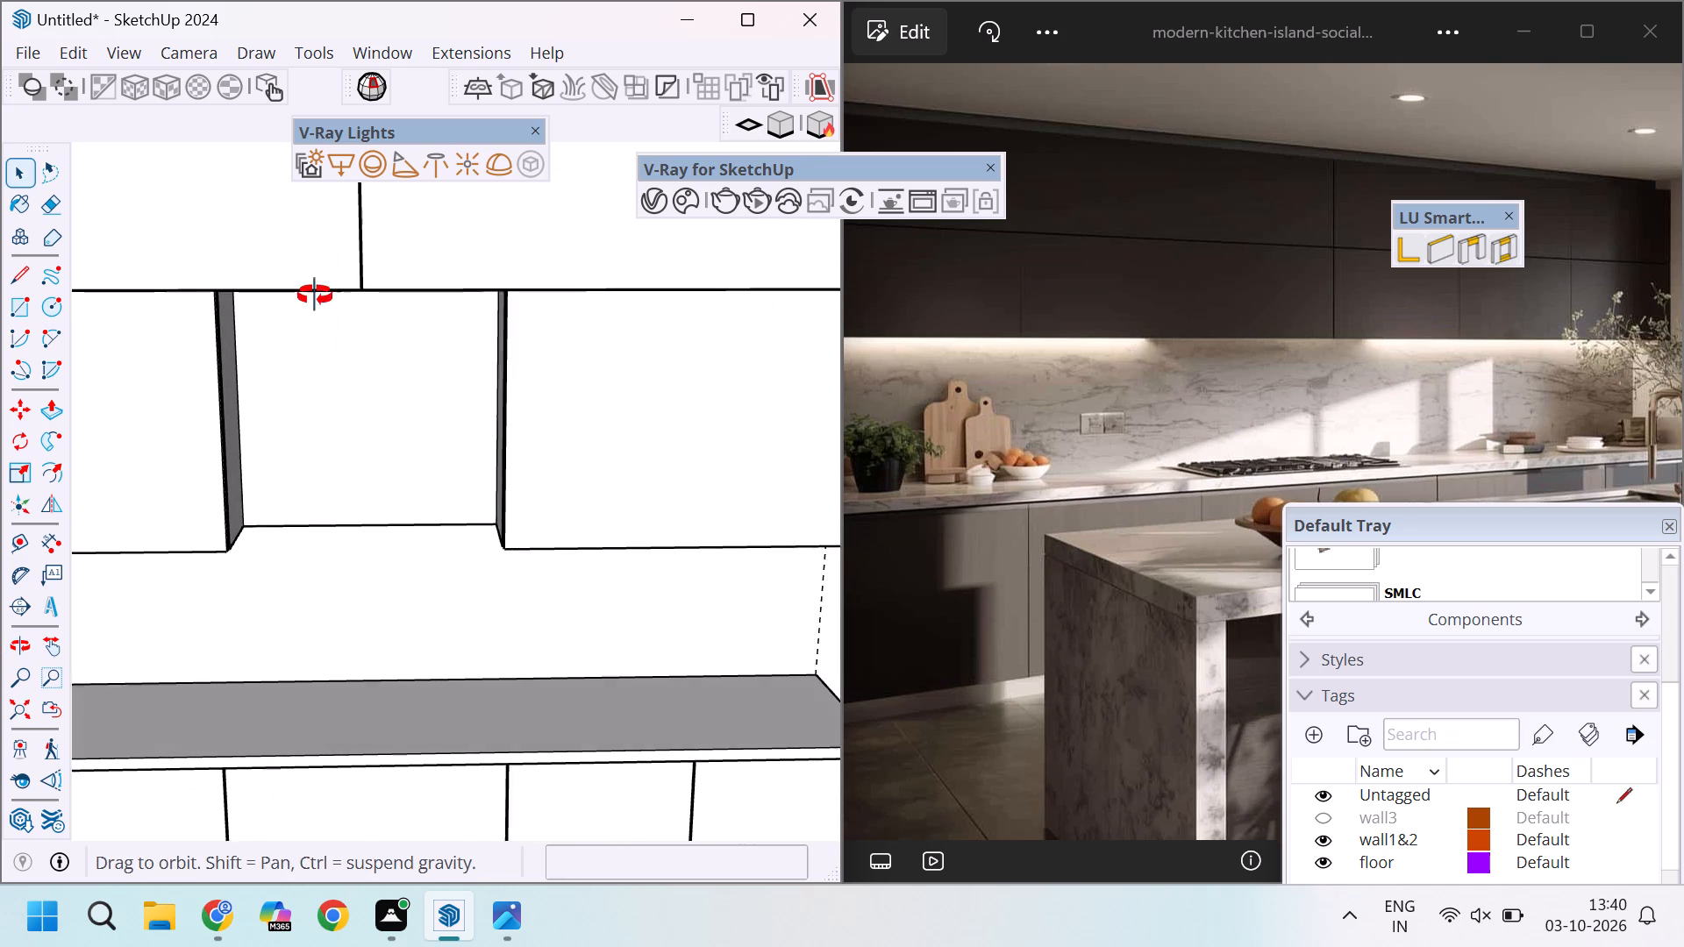
middle_drag(315, 295, 320, 191)
middle_drag(325, 202, 332, 174)
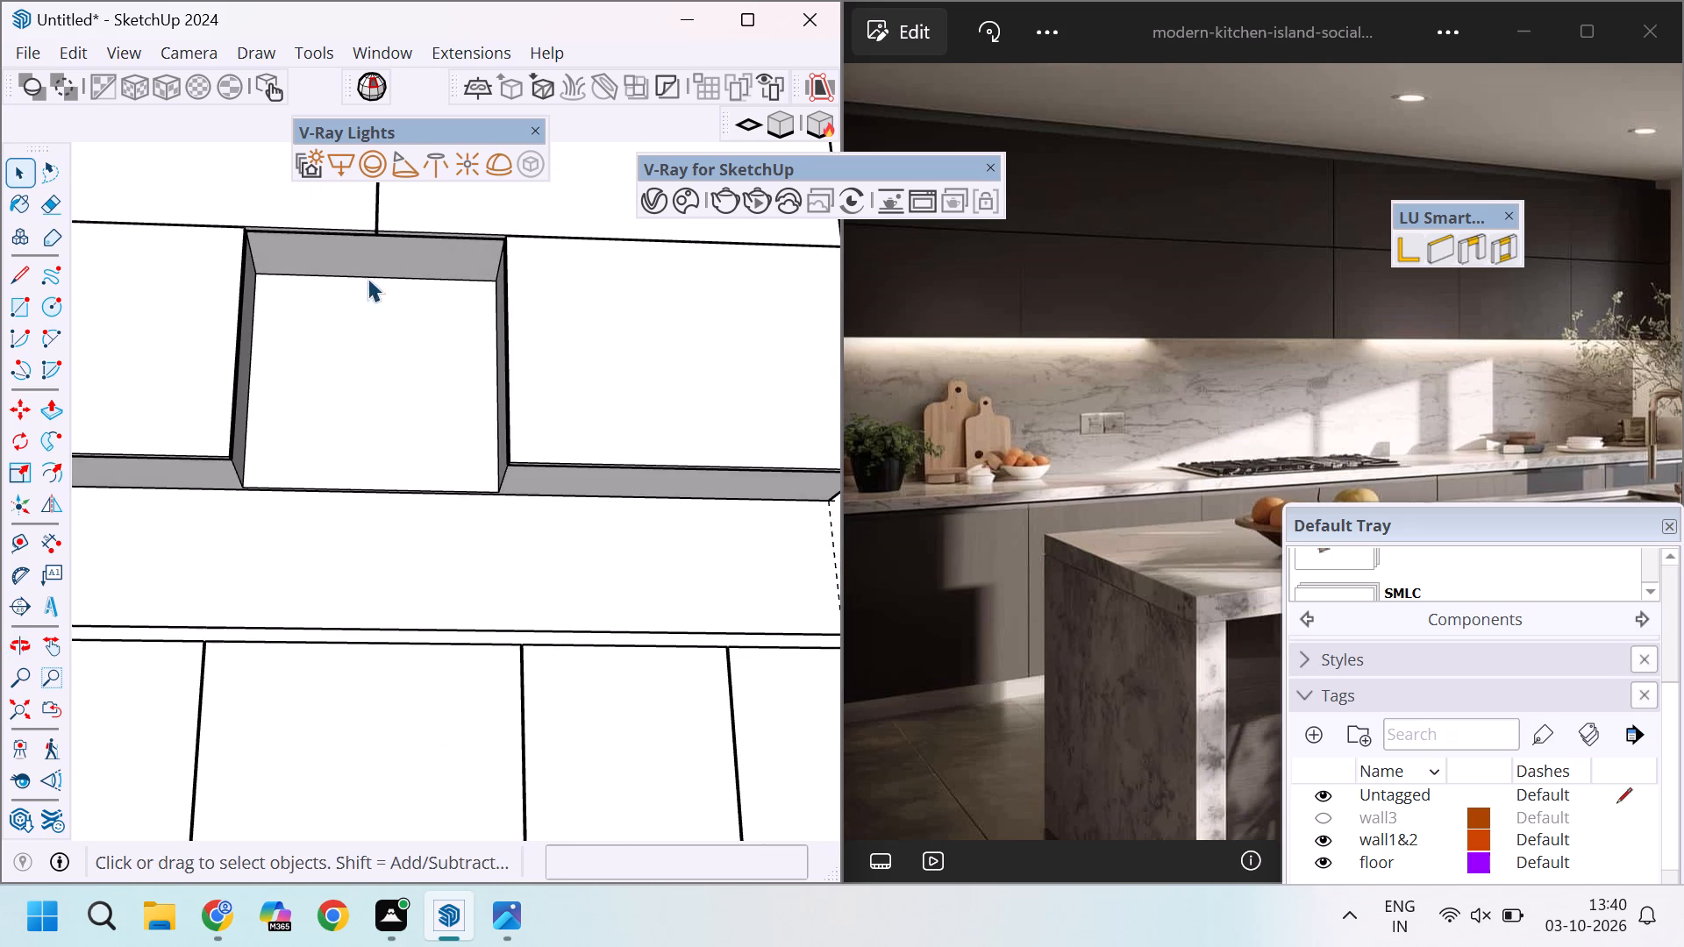
scroll(389, 302, up, 3)
scroll(346, 233, up, 2)
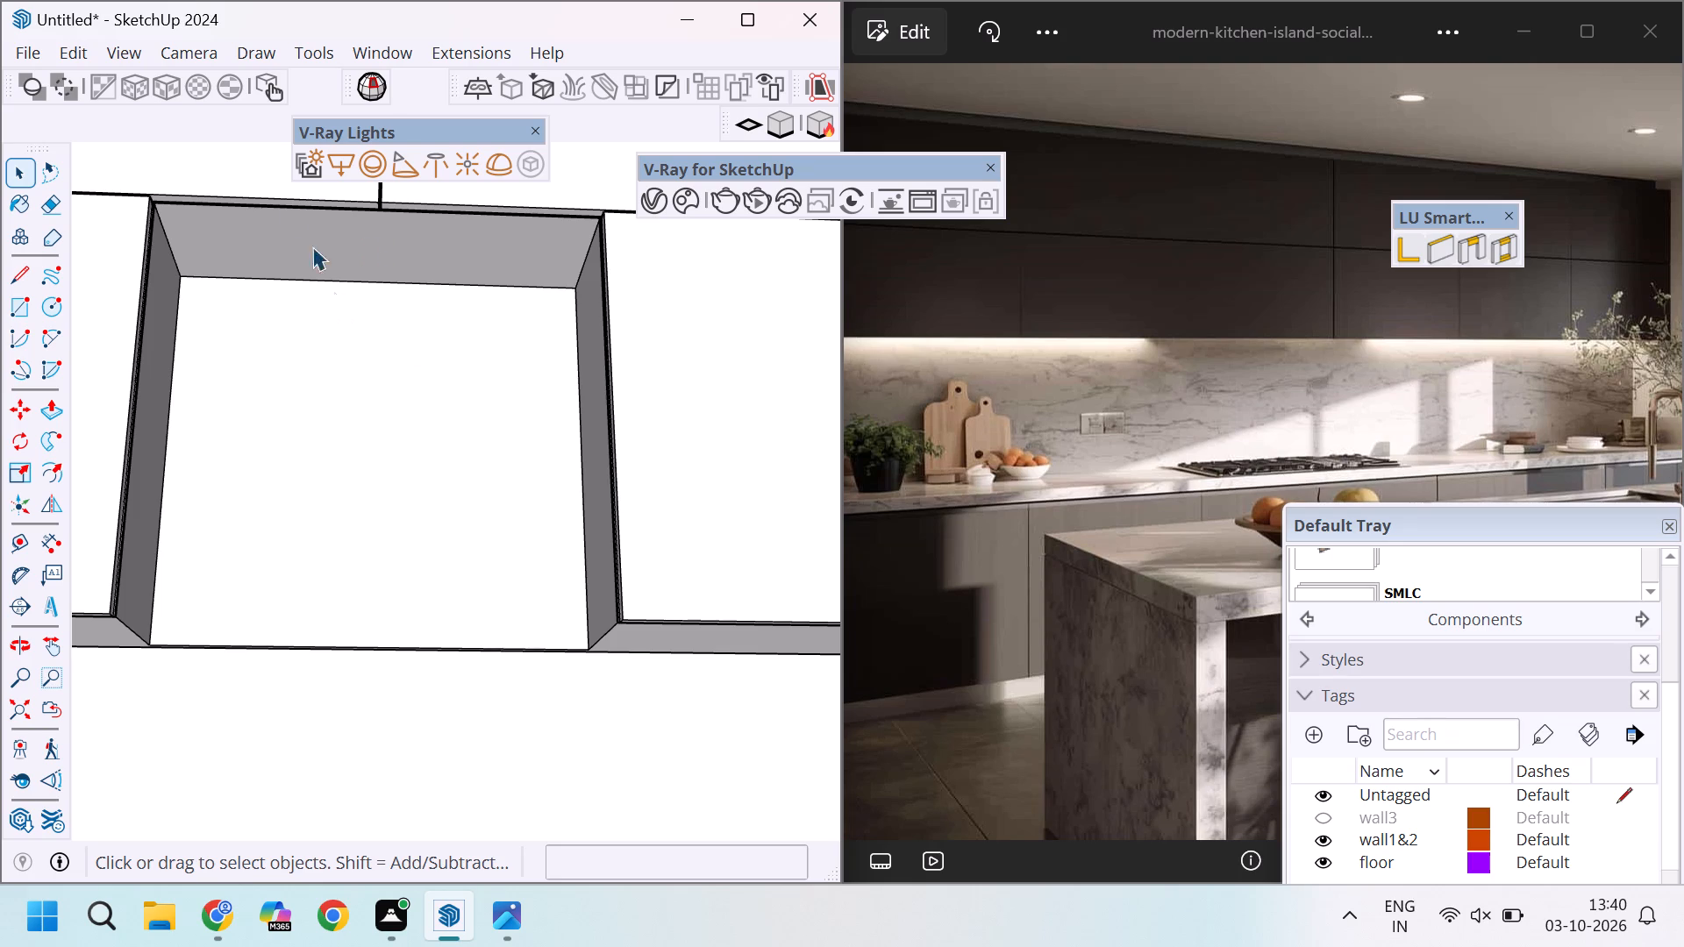
Search 3D Warehouse for chimney.
click(380, 46)
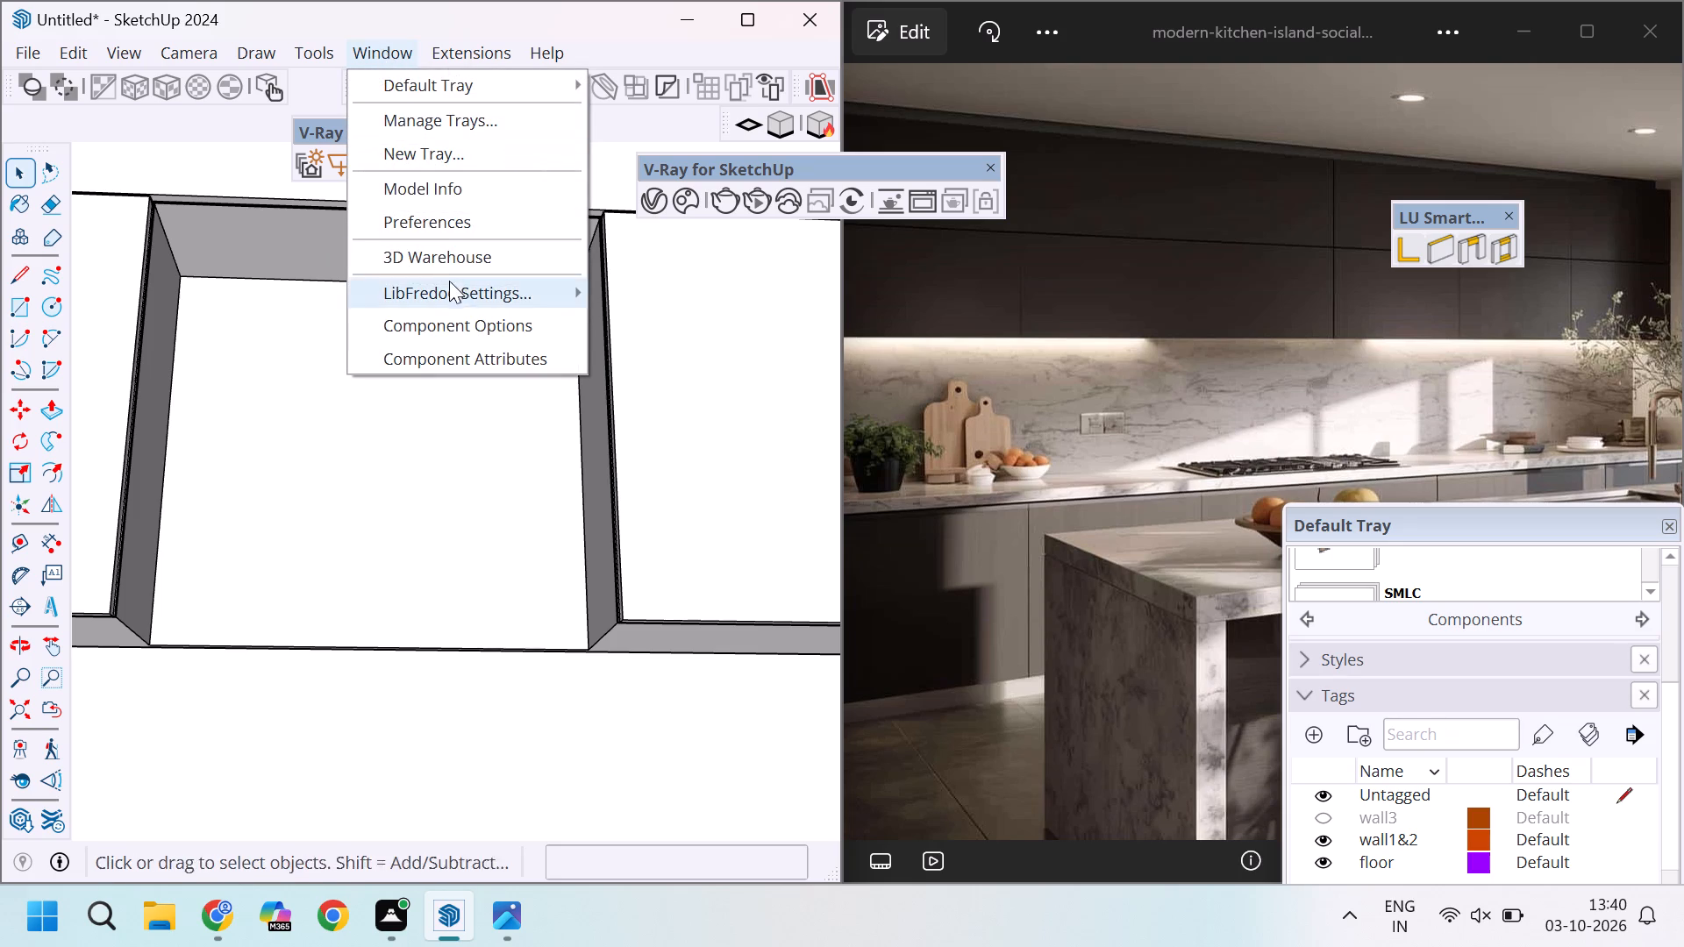
click(462, 253)
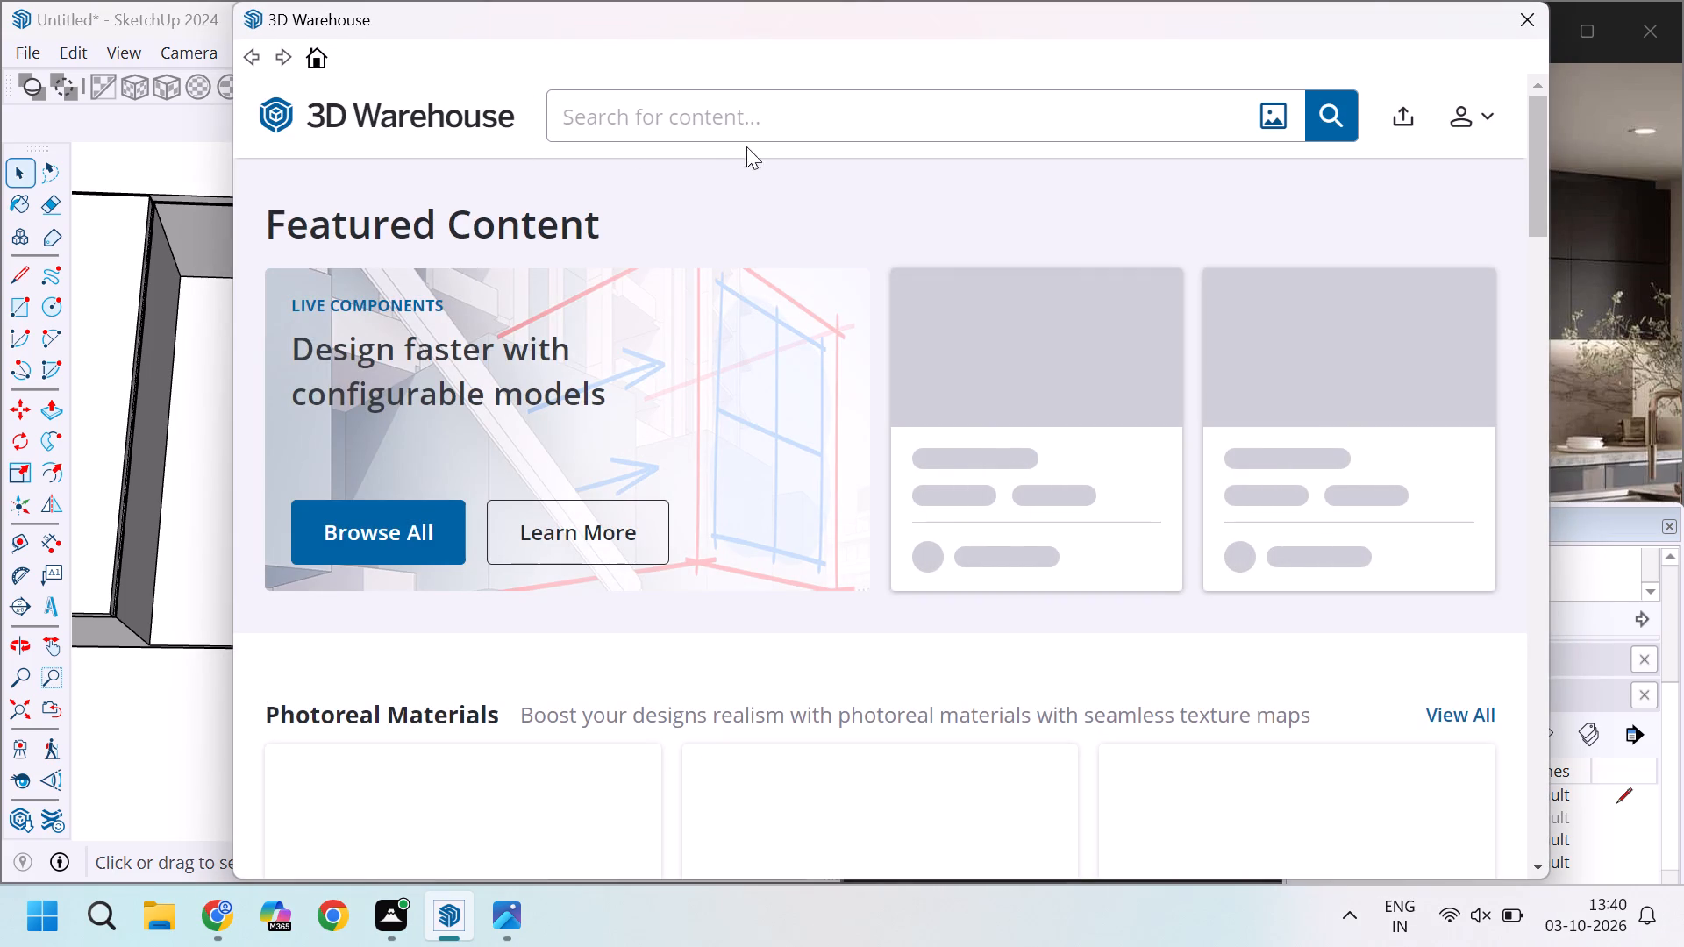
click(735, 120)
text(chimney)
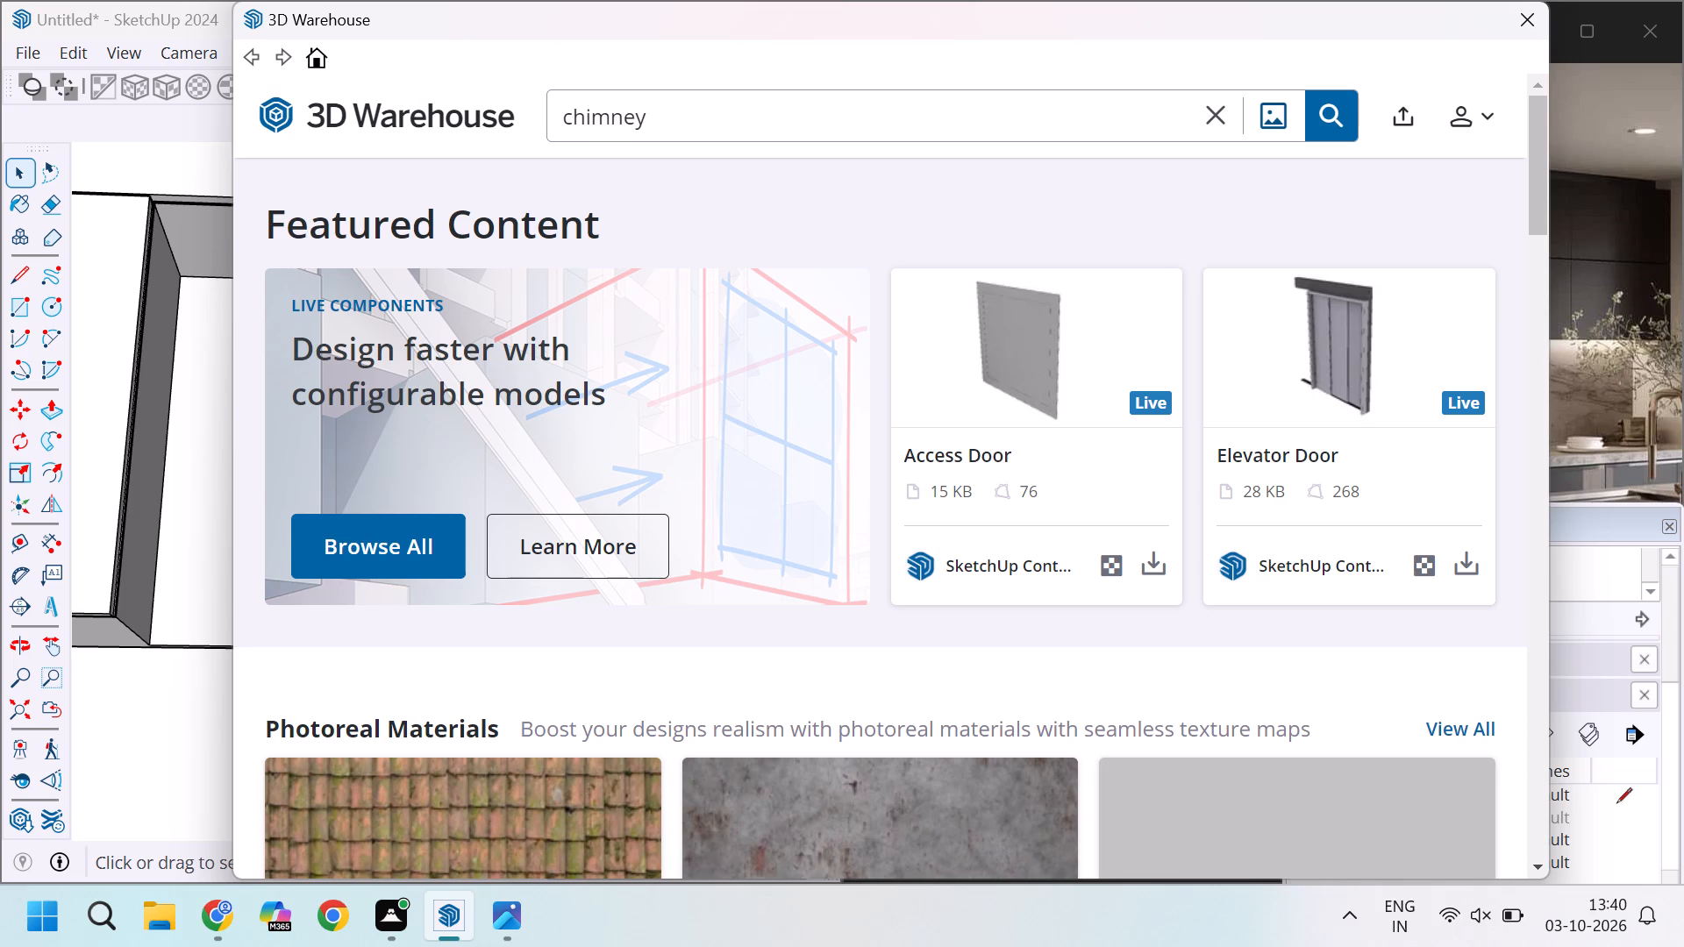
key(Return)
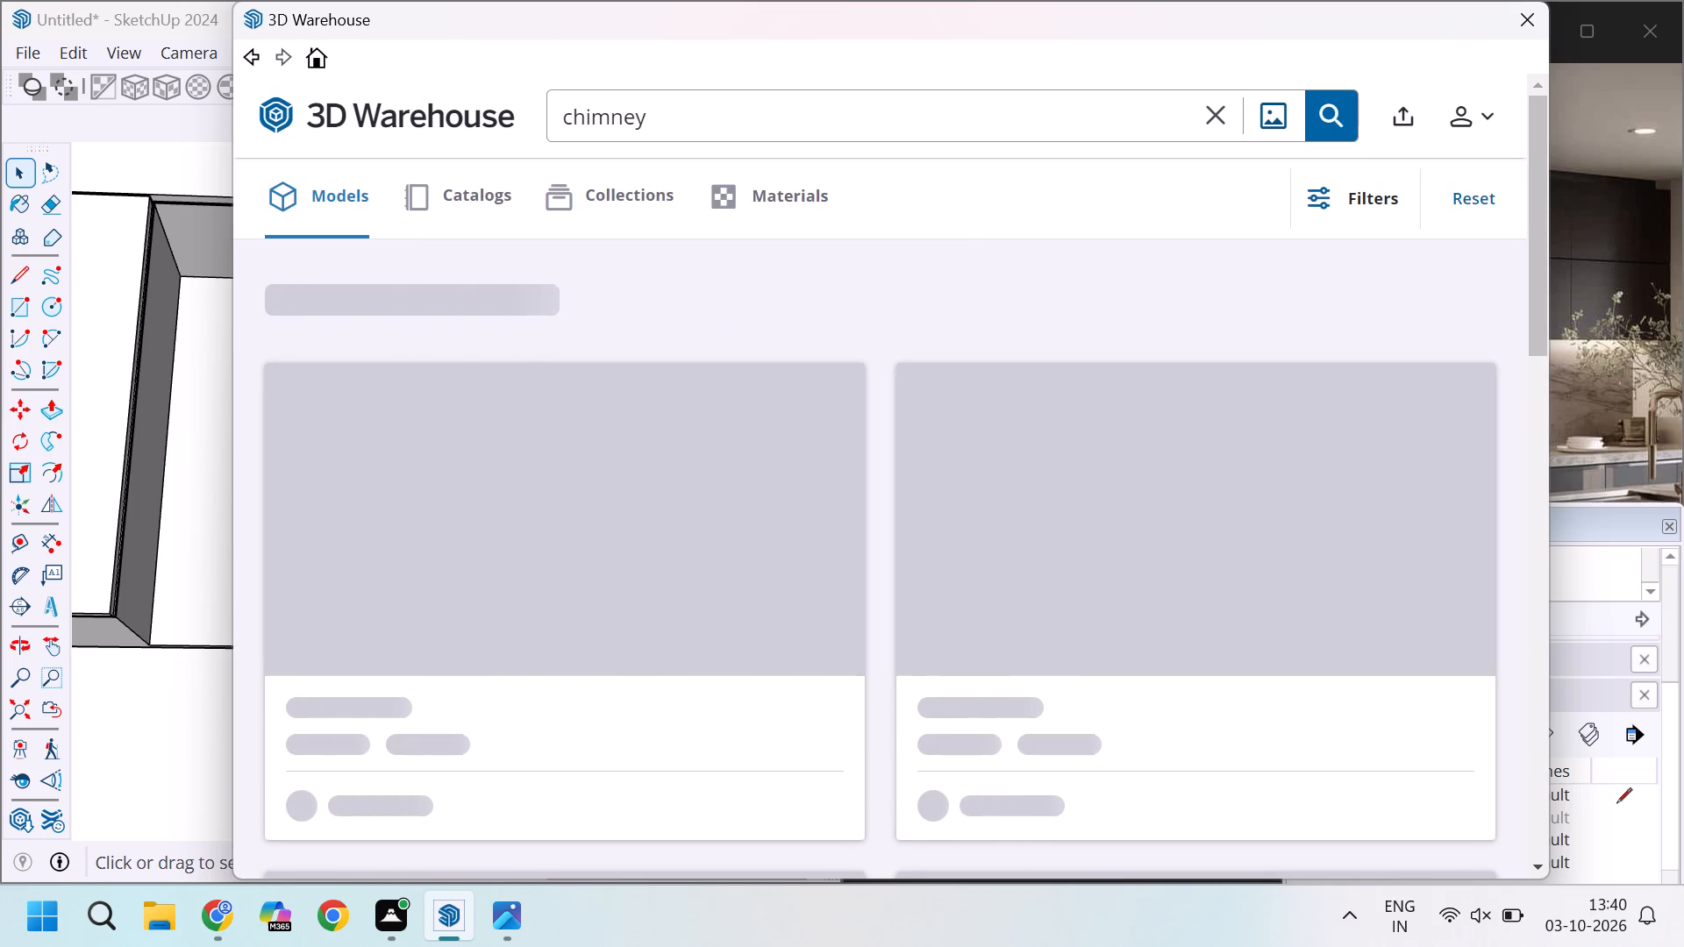
Browse the chimney models in the search results, looking for a kitchen hood that suits the wall cabinets' middle niche.
scroll(750, 343, down, 4)
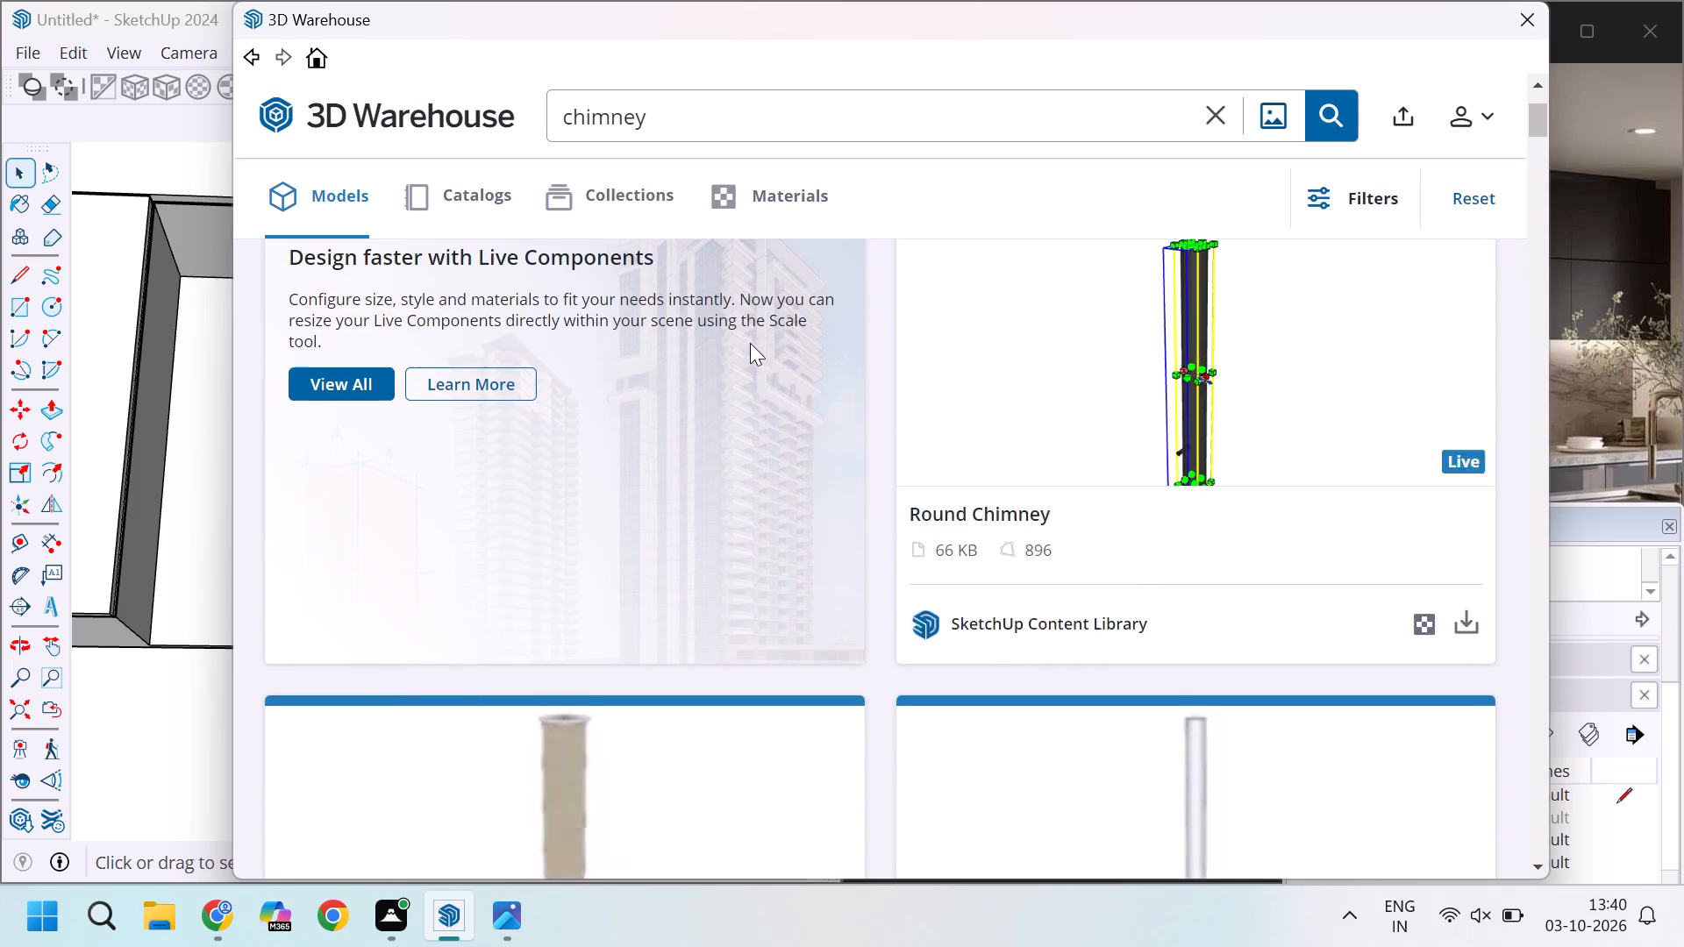
scroll(750, 343, down, 6)
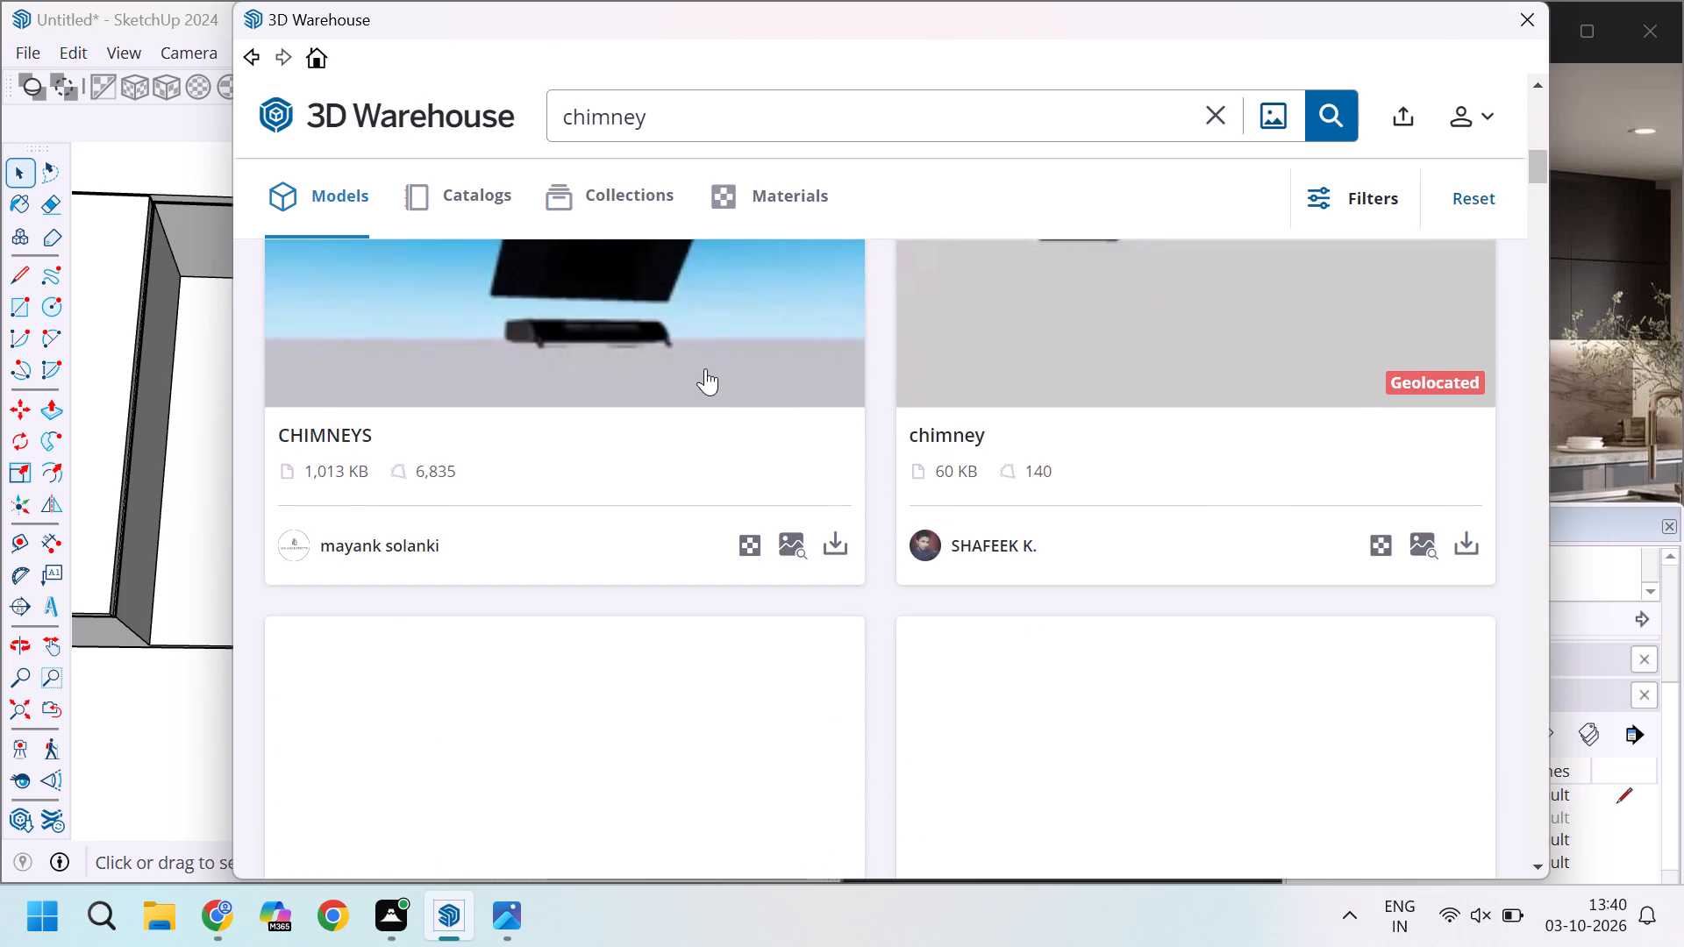
scroll(726, 387, up, 1)
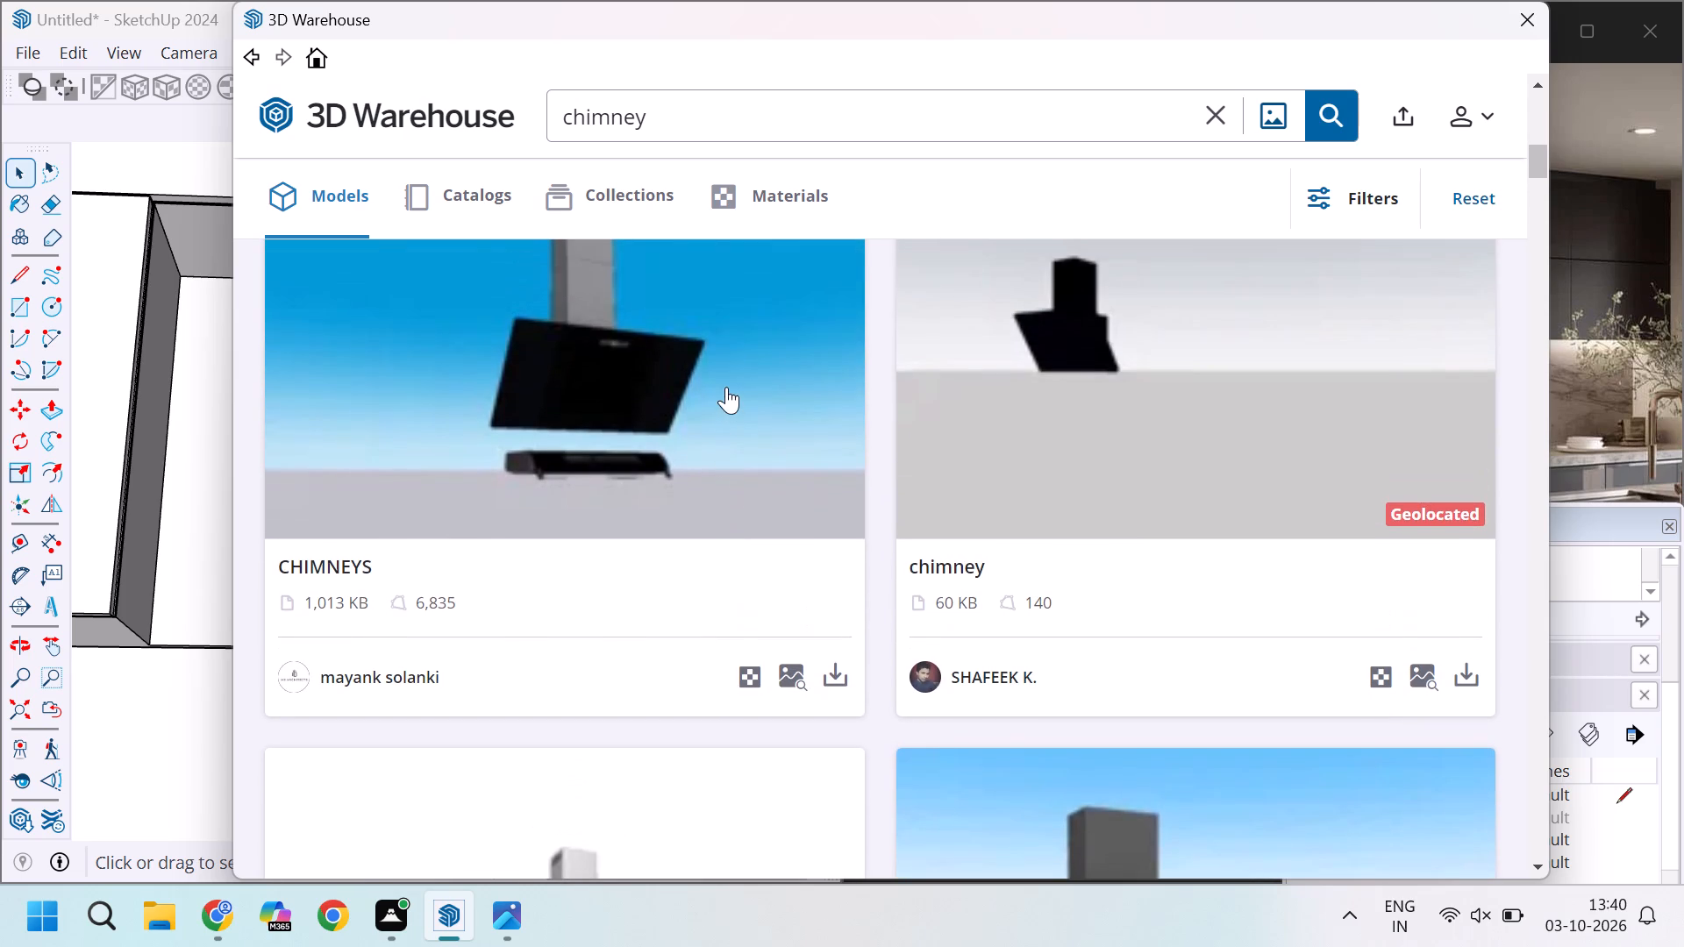
scroll(831, 393, down, 1)
scroll(909, 412, down, 2)
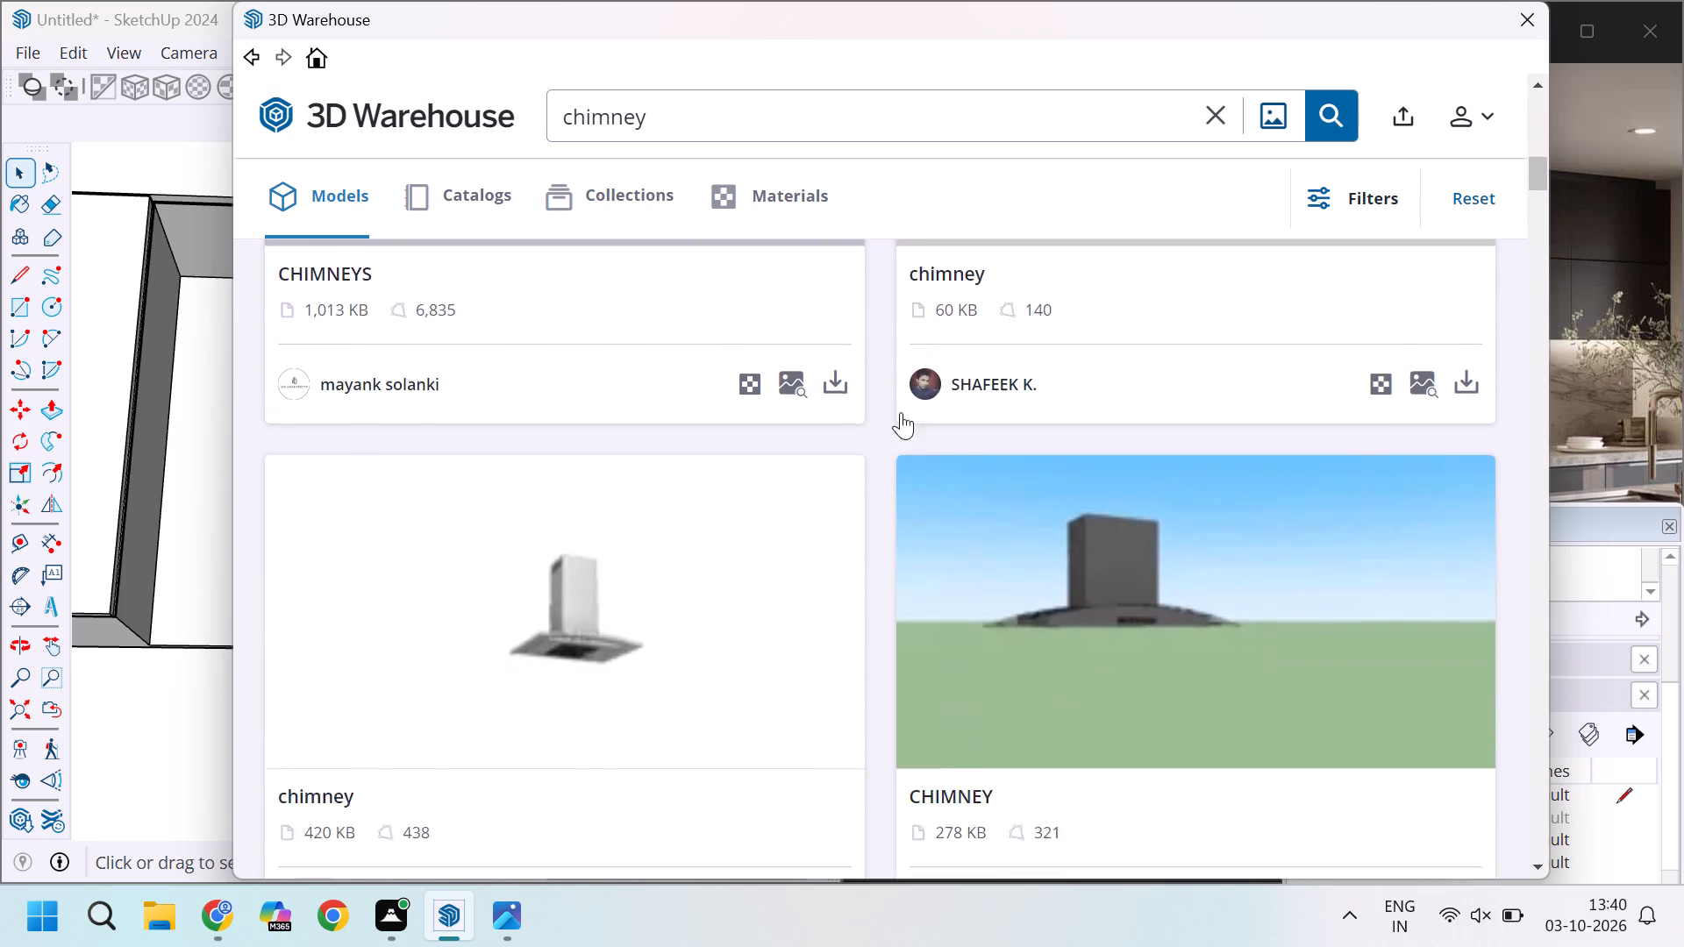
scroll(1207, 570, down, 2)
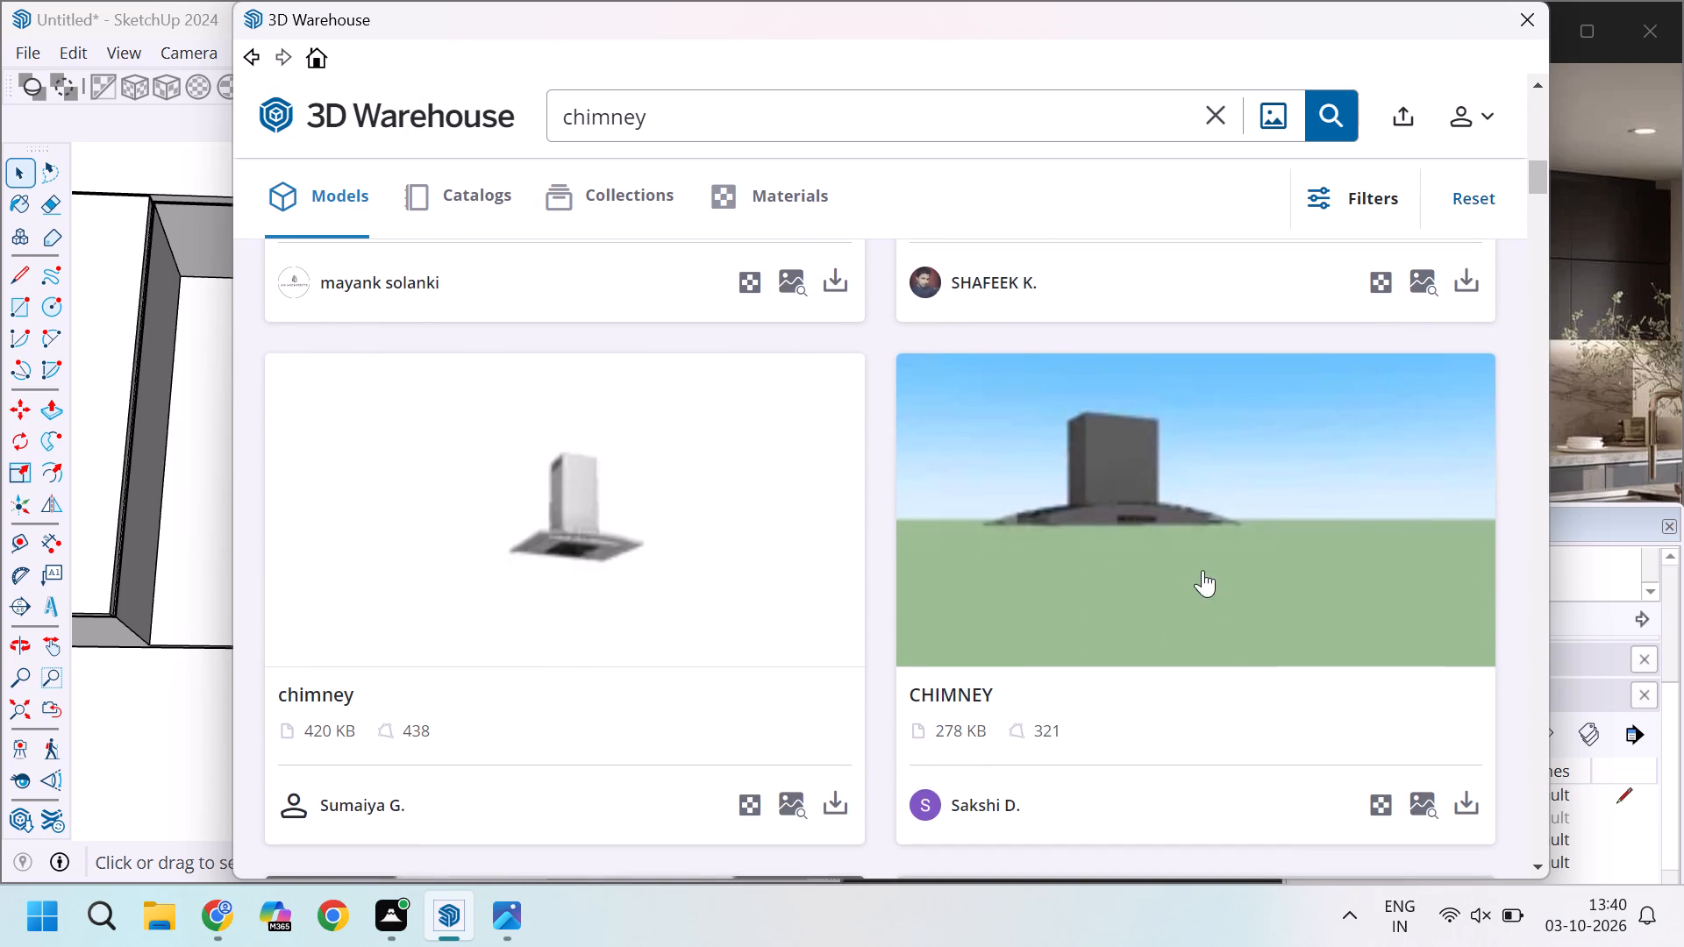
scroll(1202, 570, down, 2)
scroll(783, 558, down, 3)
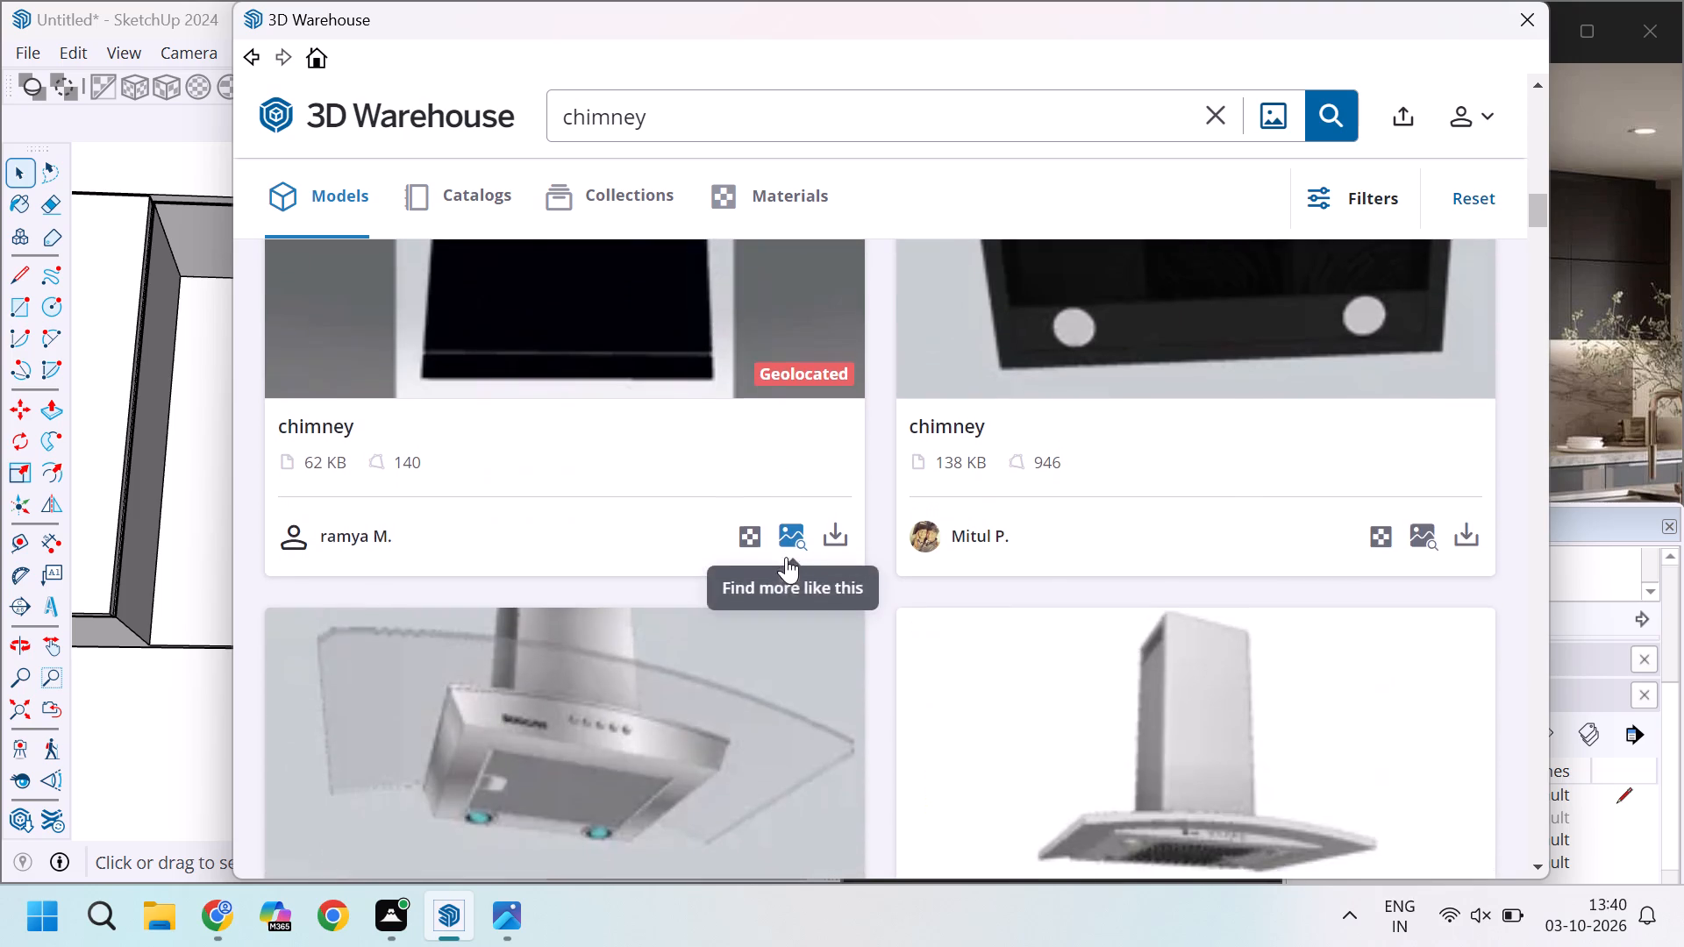
scroll(786, 557, down, 6)
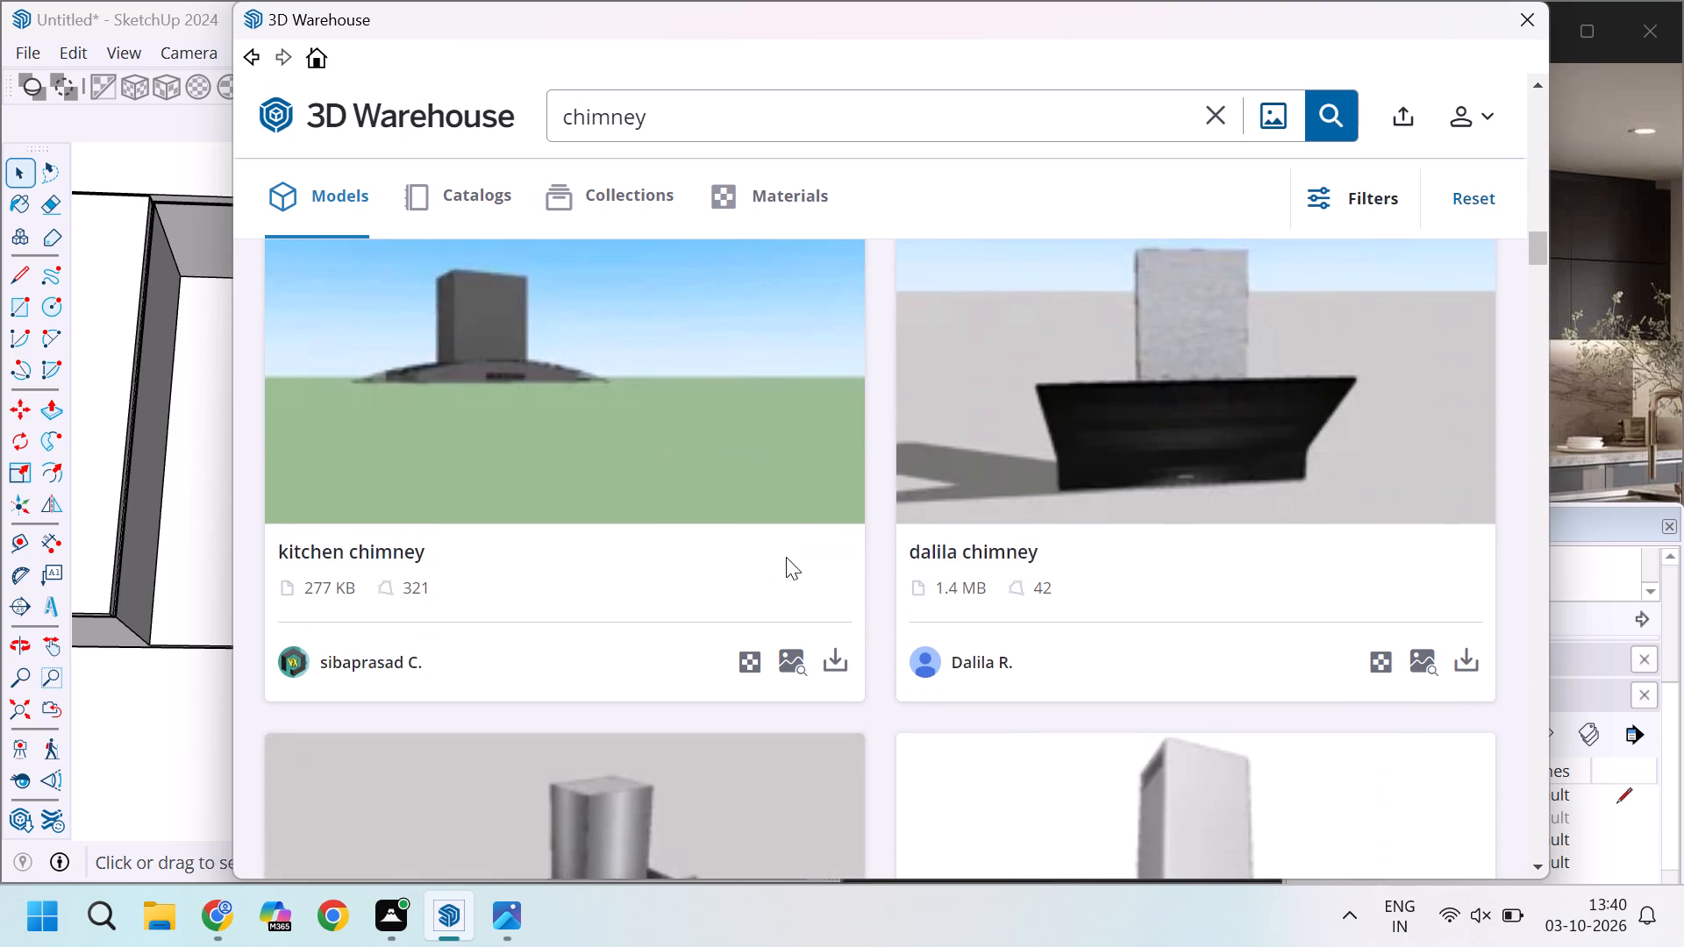
scroll(643, 534, down, 19)
scroll(643, 535, down, 4)
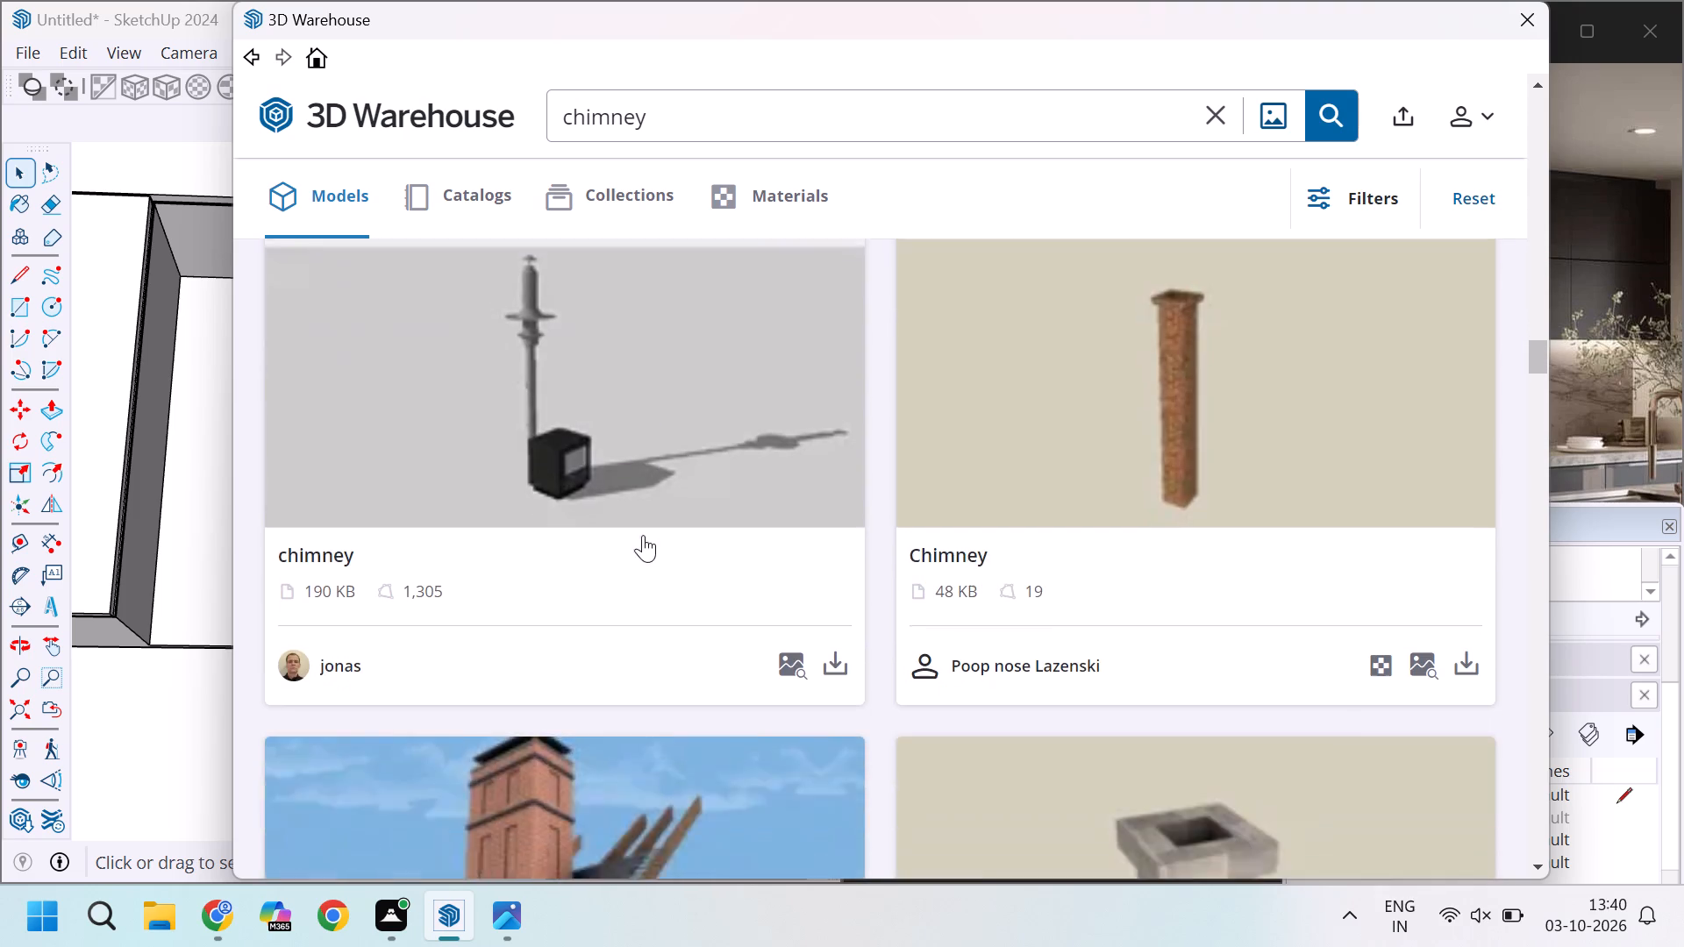
scroll(643, 535, down, 12)
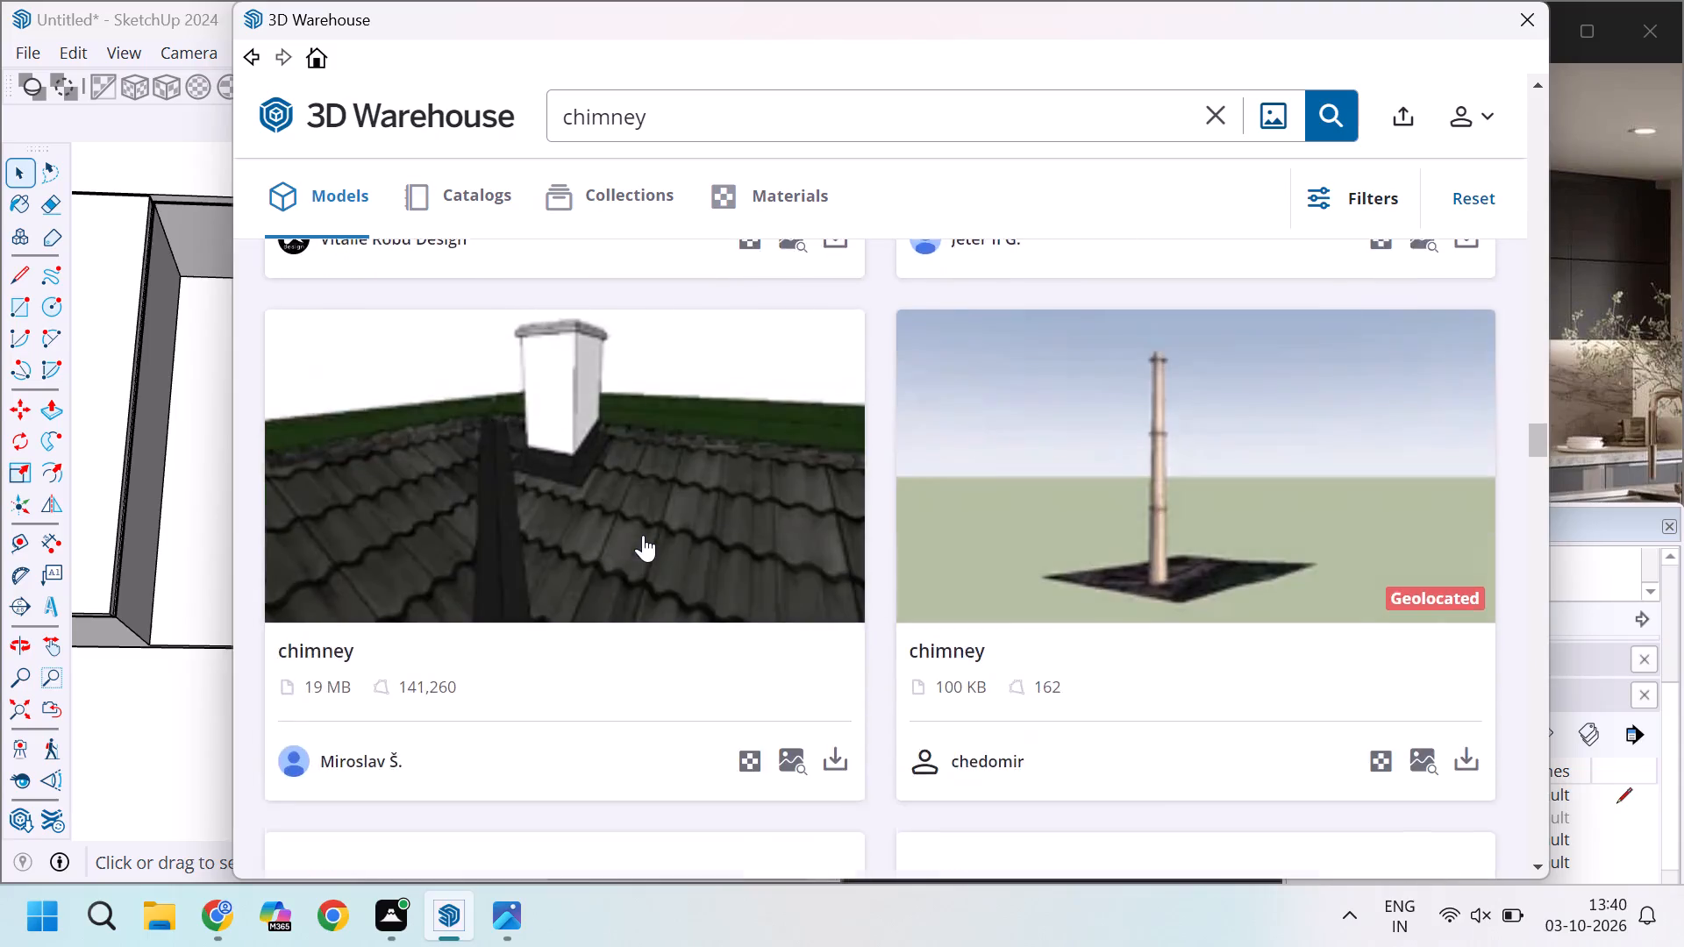
scroll(643, 535, down, 17)
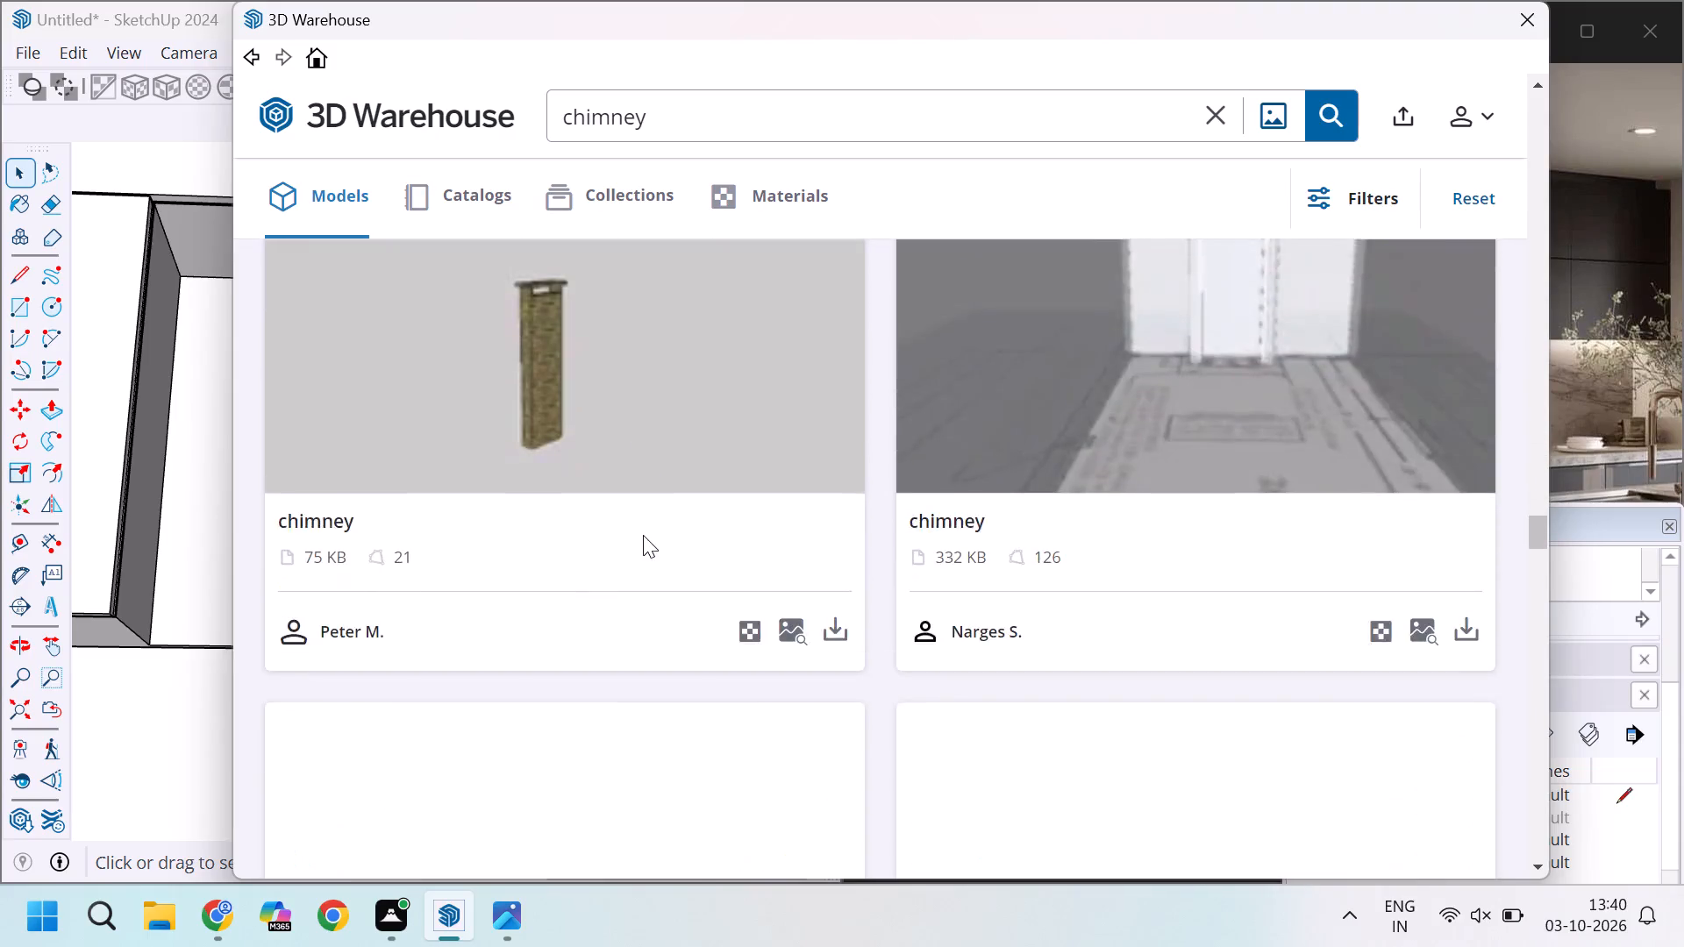
scroll(643, 535, down, 9)
scroll(643, 535, up, 3)
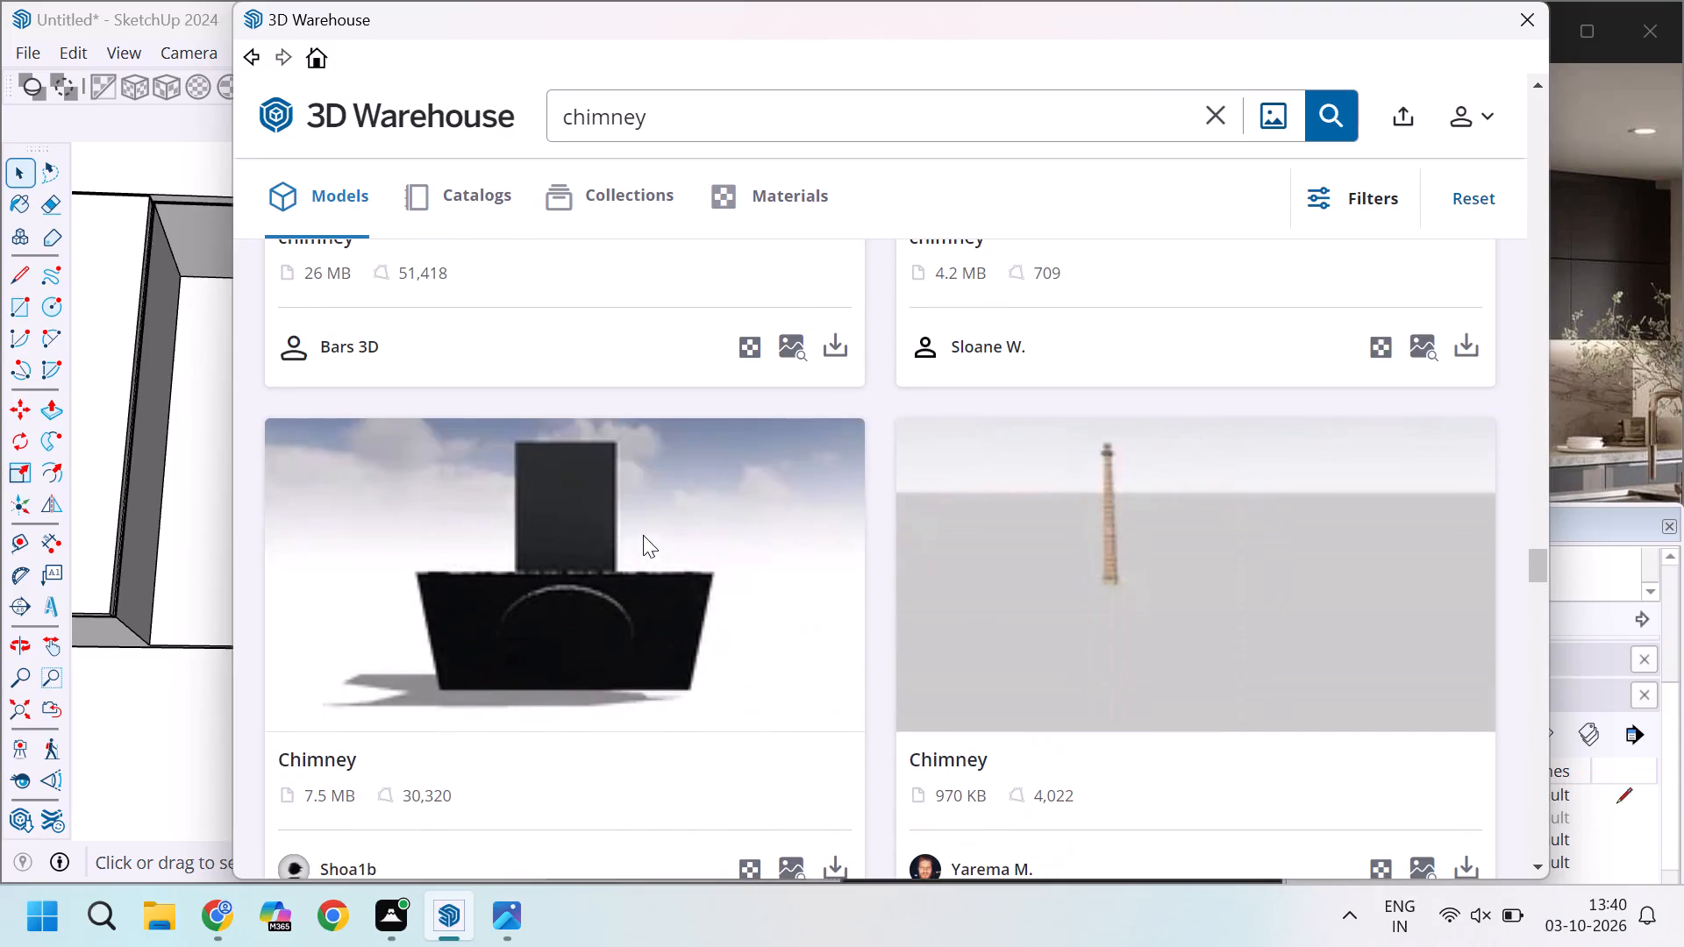
scroll(643, 535, down, 1)
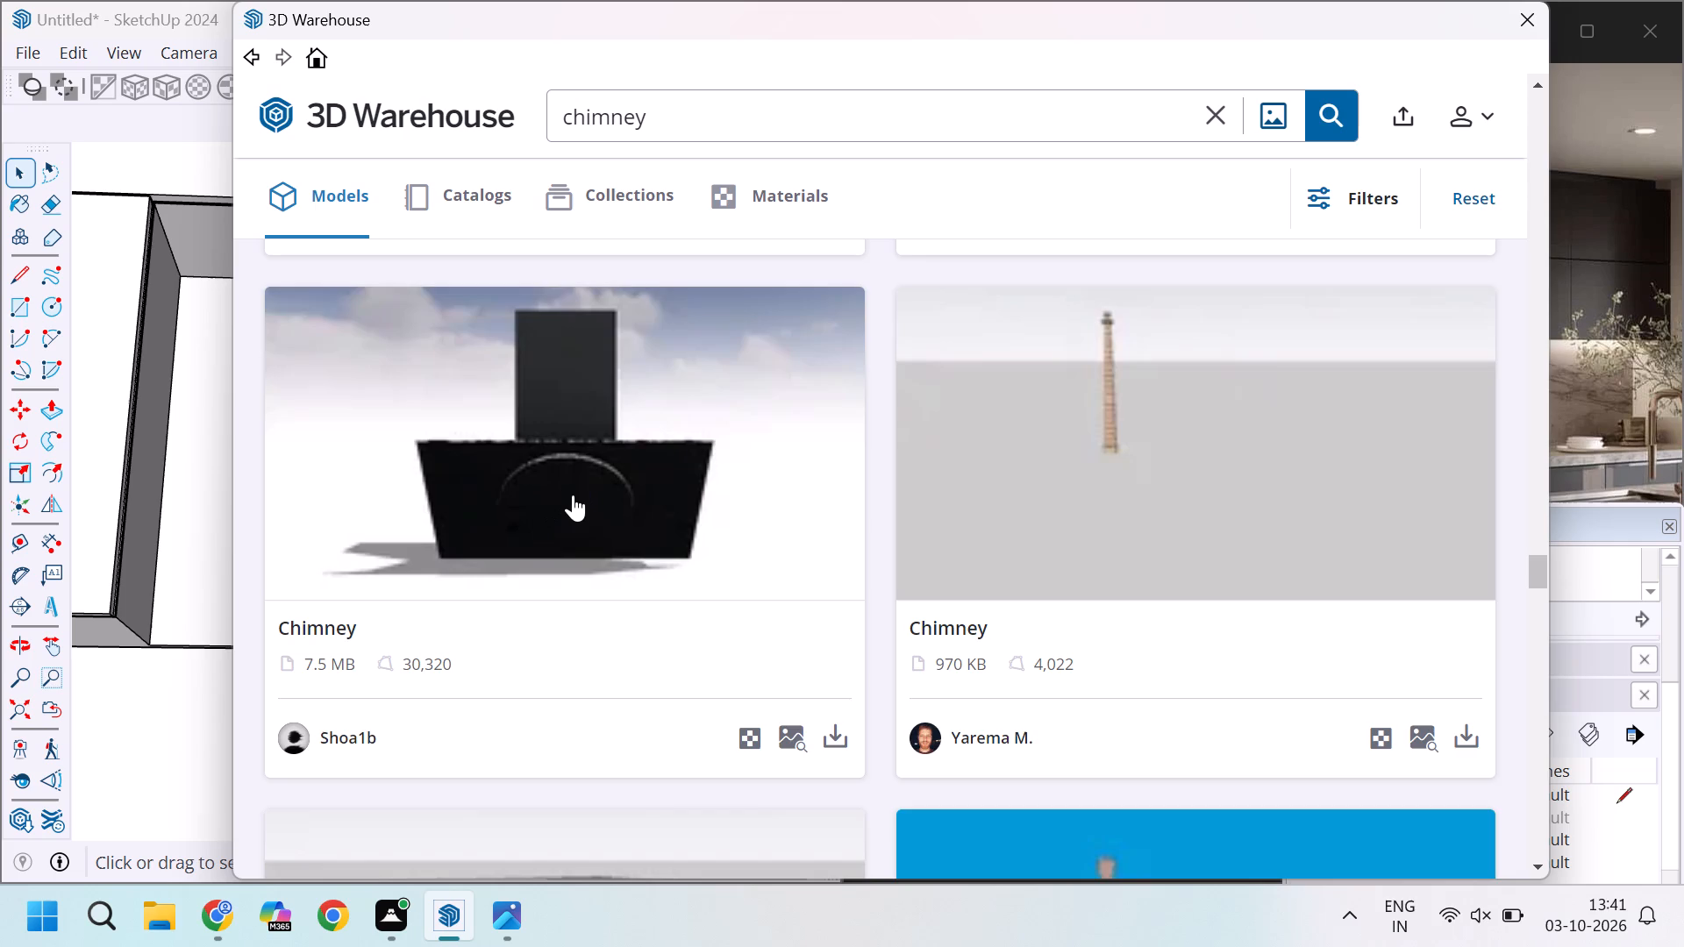
scroll(599, 495, down, 6)
scroll(599, 495, up, 1)
scroll(599, 495, down, 2)
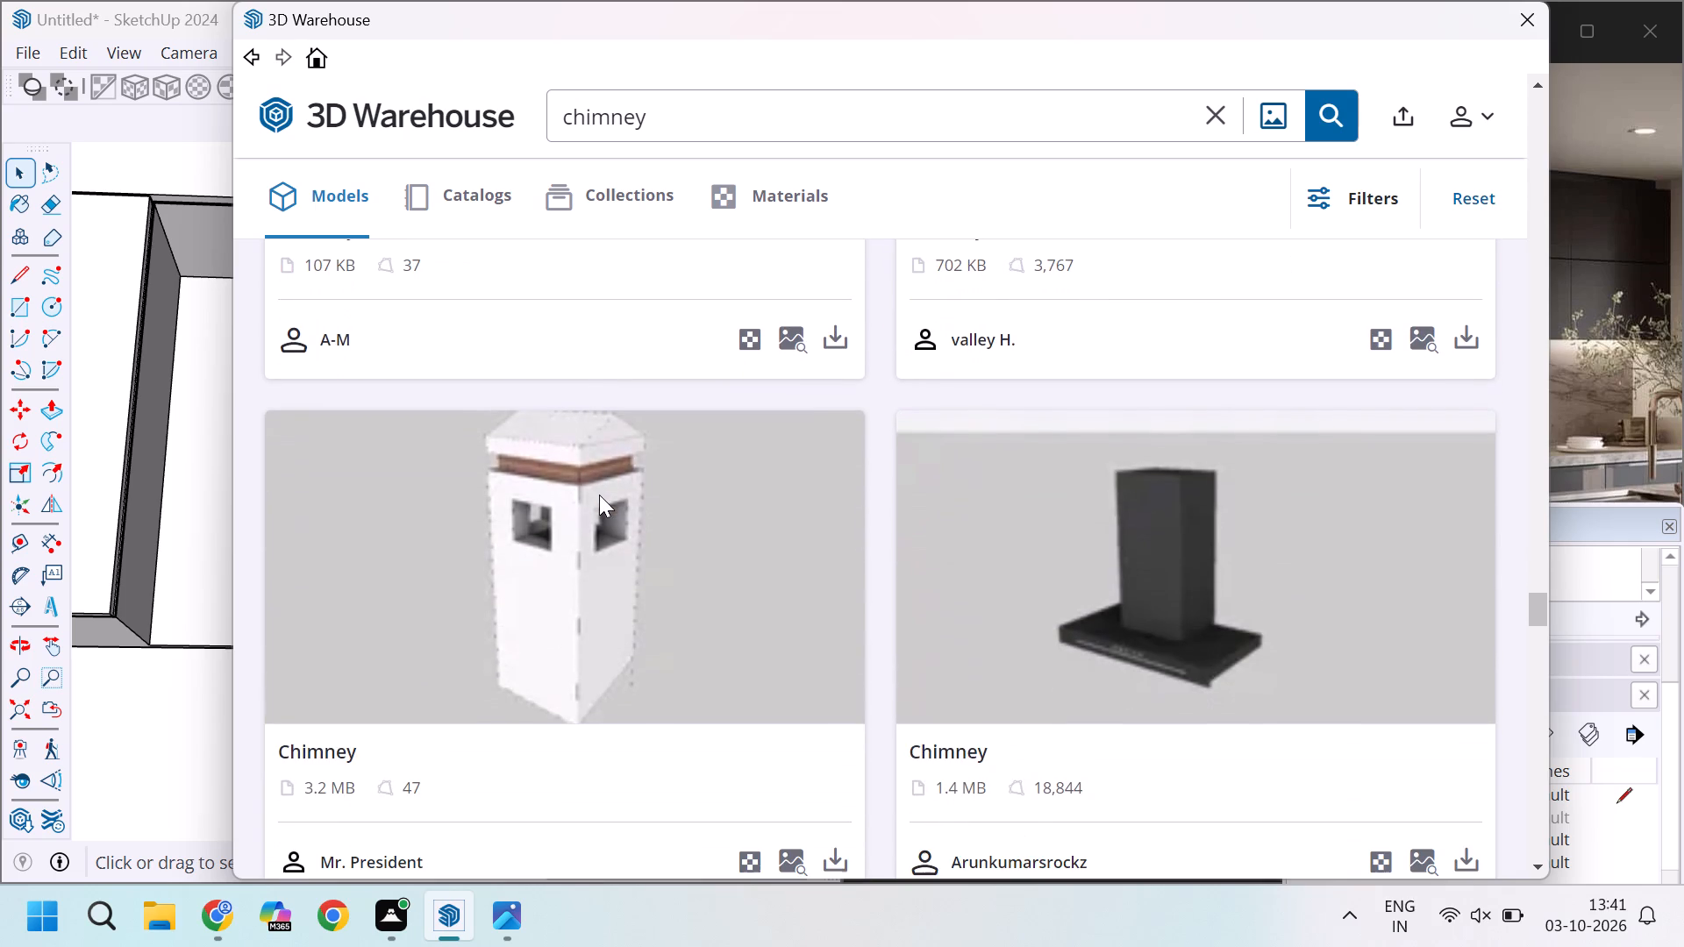
scroll(953, 488, down, 2)
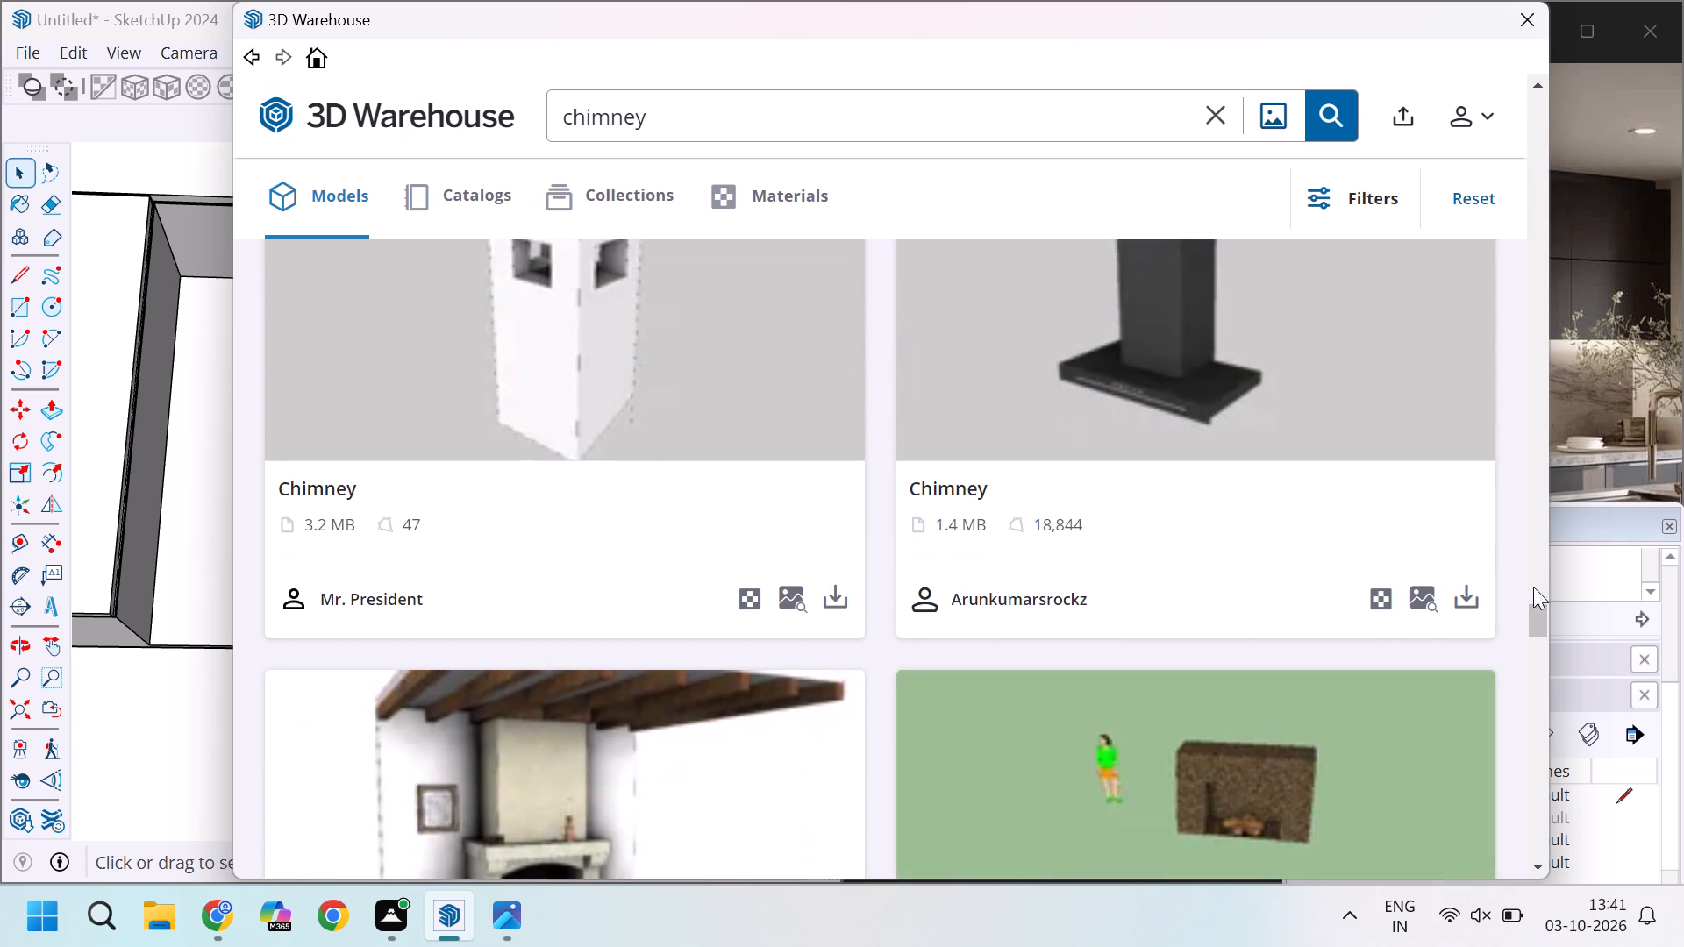
Load the 1.4 MB dark kitchen hood model named Chimney directly into the SketchUp model, accepting the file version notice.
click(1469, 601)
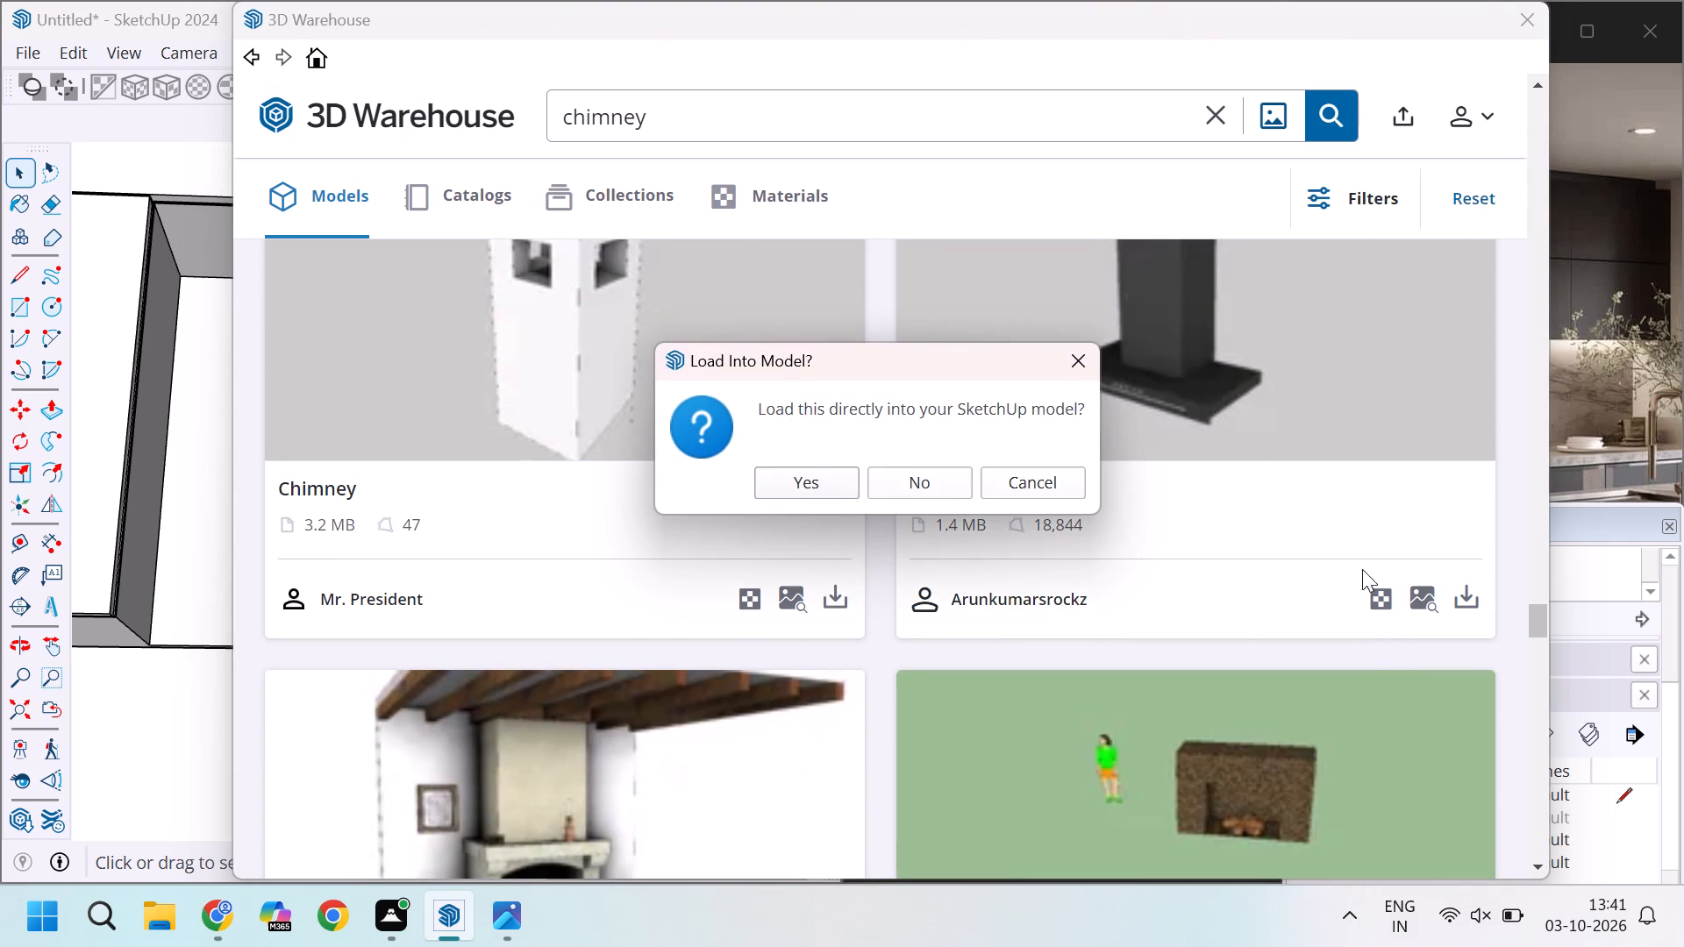
click(791, 484)
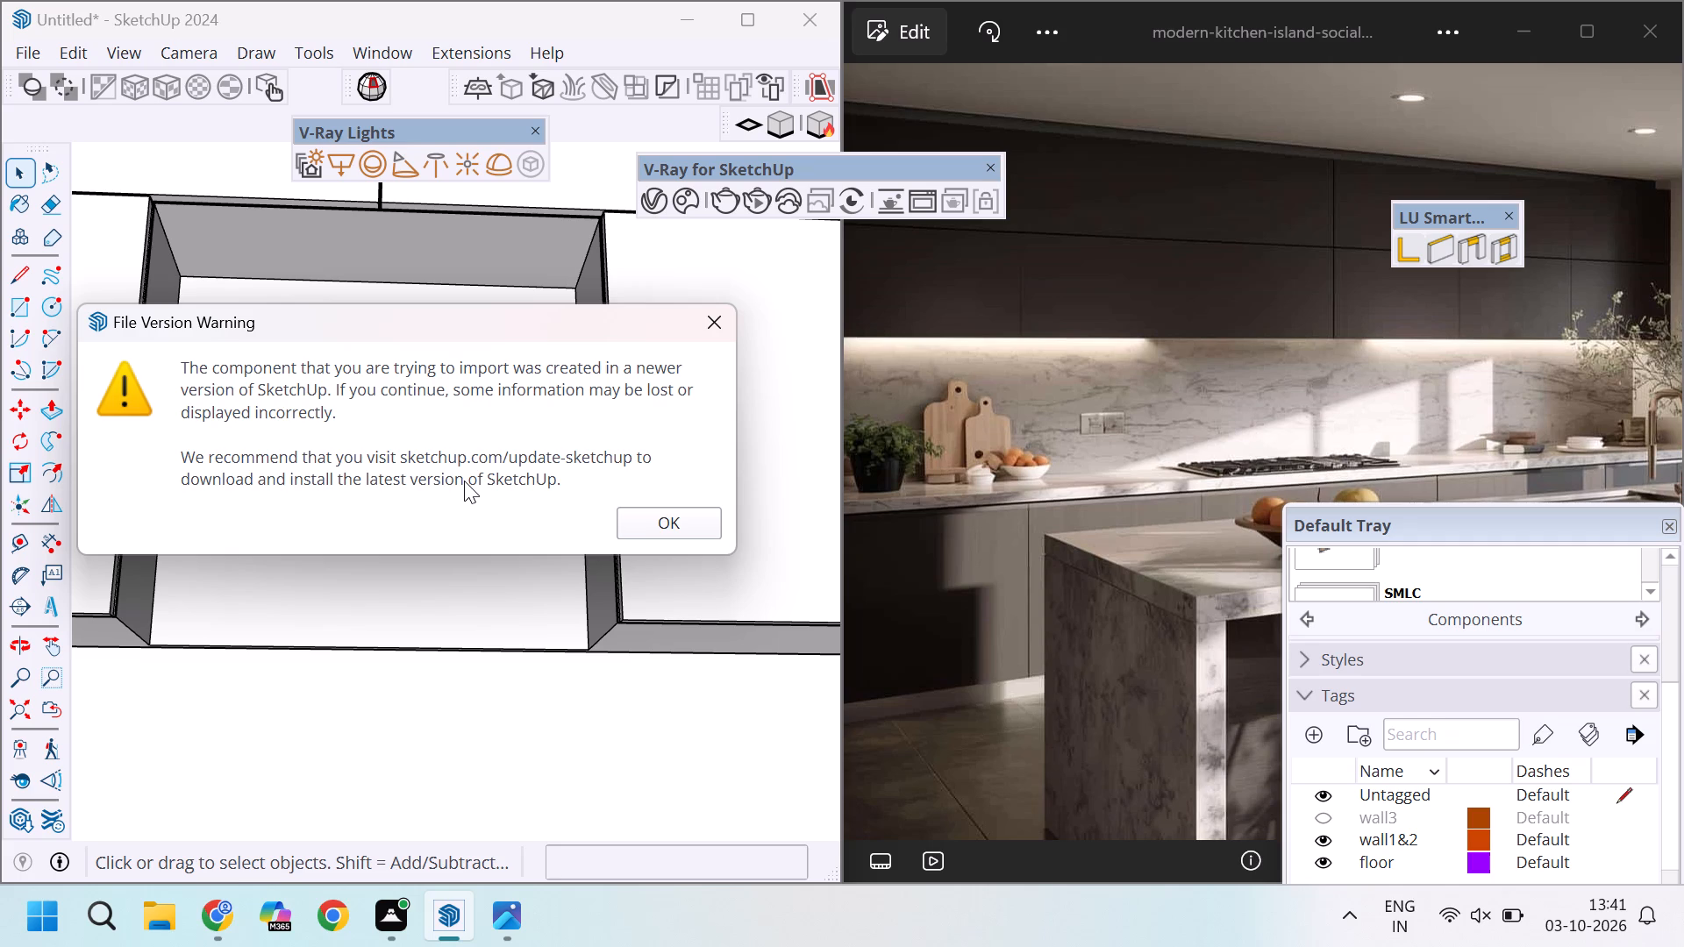
click(672, 530)
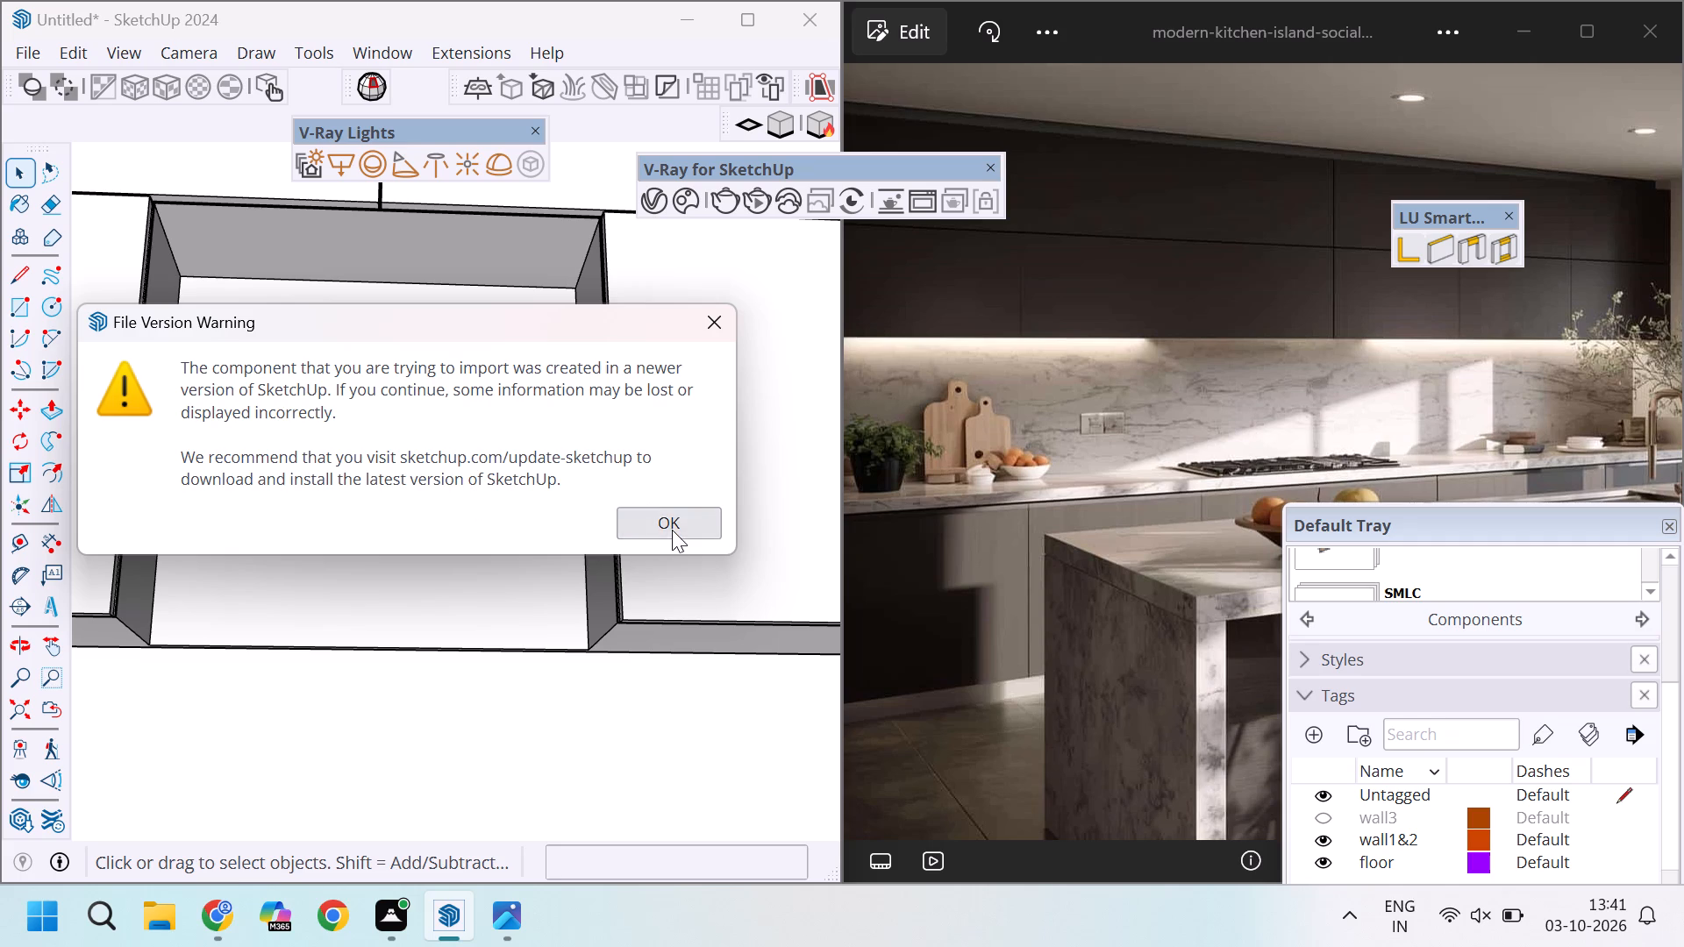
Place the loaded chimney component in the empty space outside the kitchen, clear of the walls and cabinets.
scroll(383, 465, down, 8)
scroll(310, 520, up, 2)
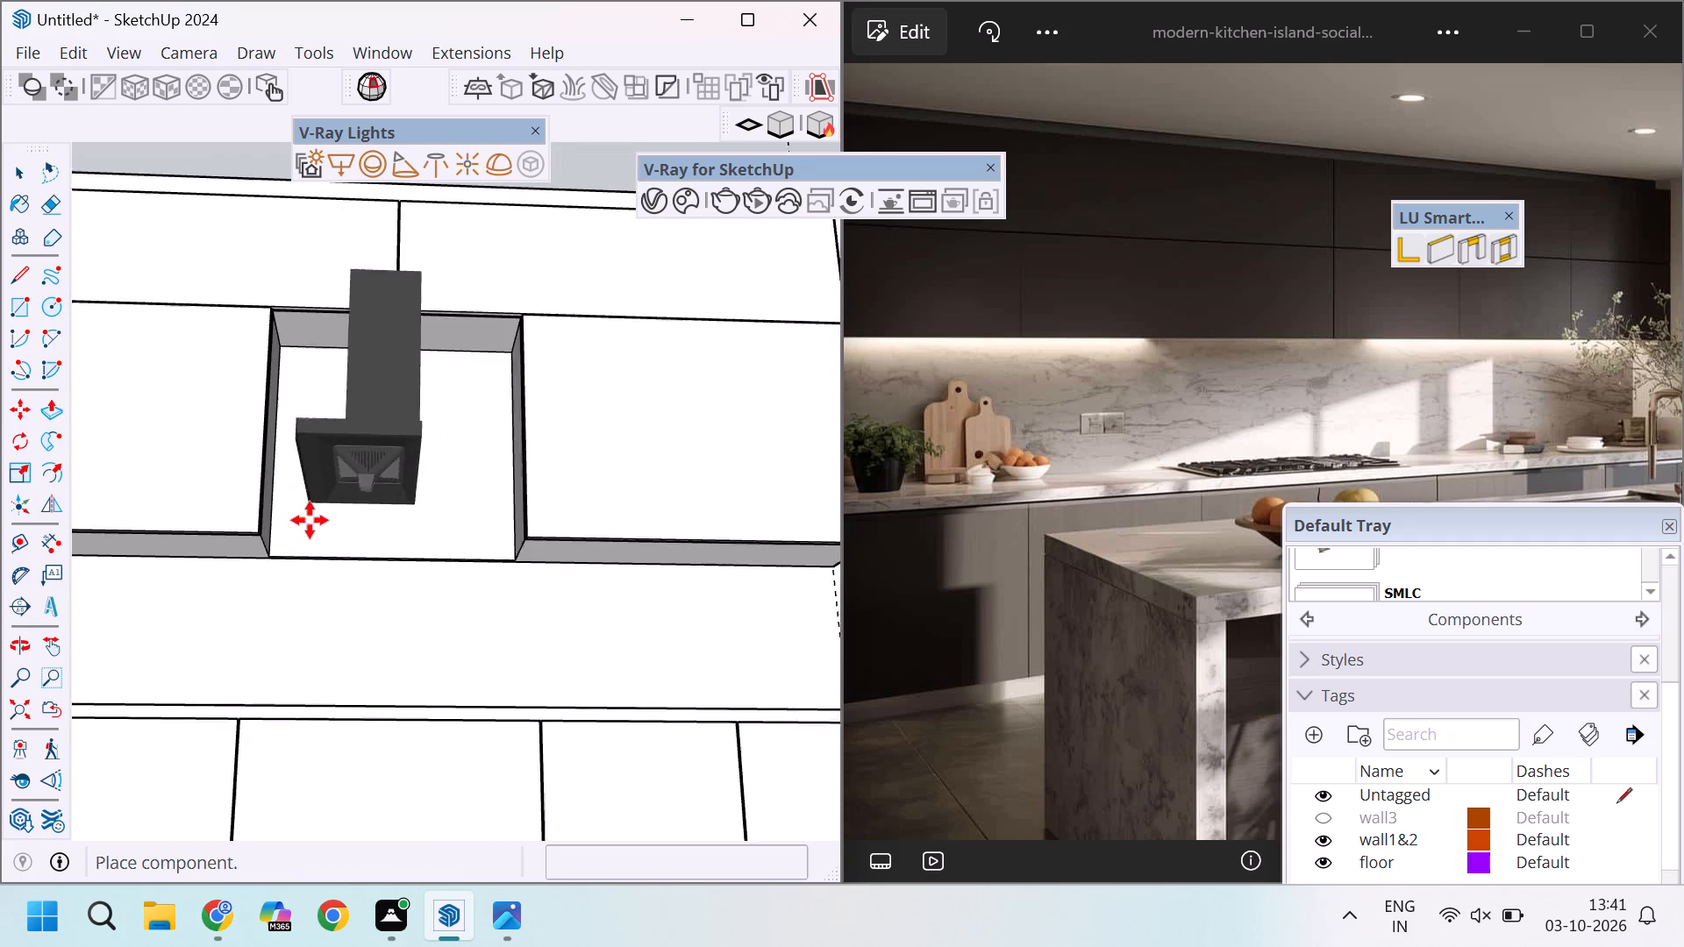
scroll(310, 520, up, 2)
scroll(325, 572, down, 11)
middle_drag(356, 475, 354, 516)
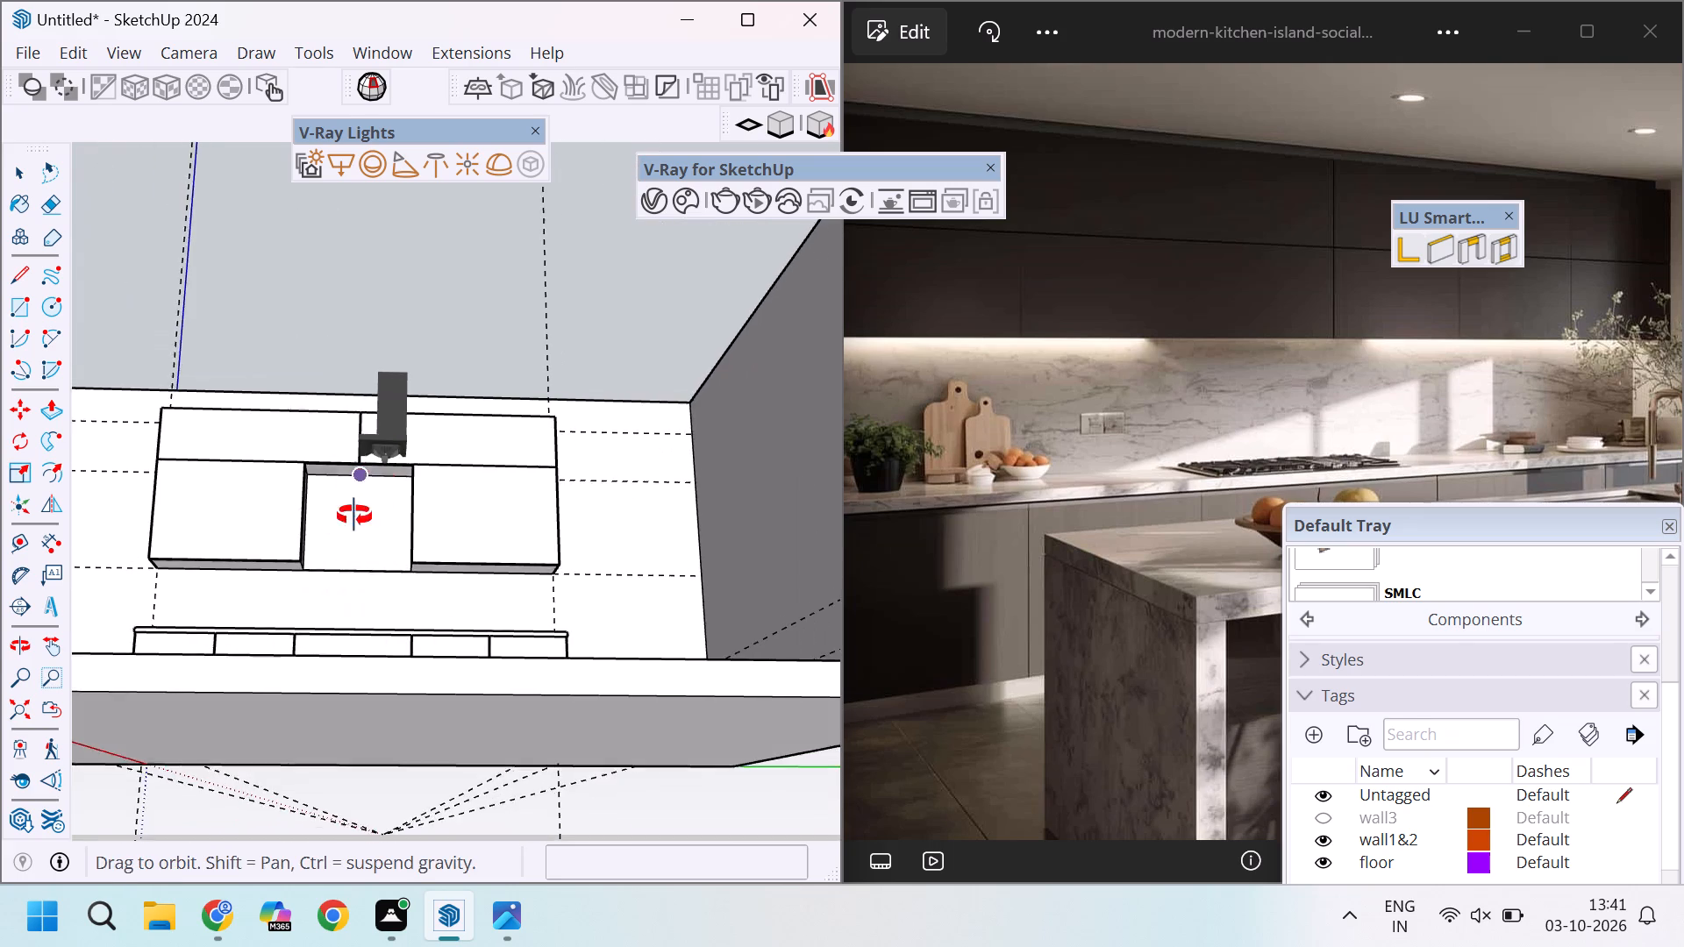
middle_drag(354, 516, 340, 761)
scroll(348, 758, down, 4)
scroll(354, 544, down, 6)
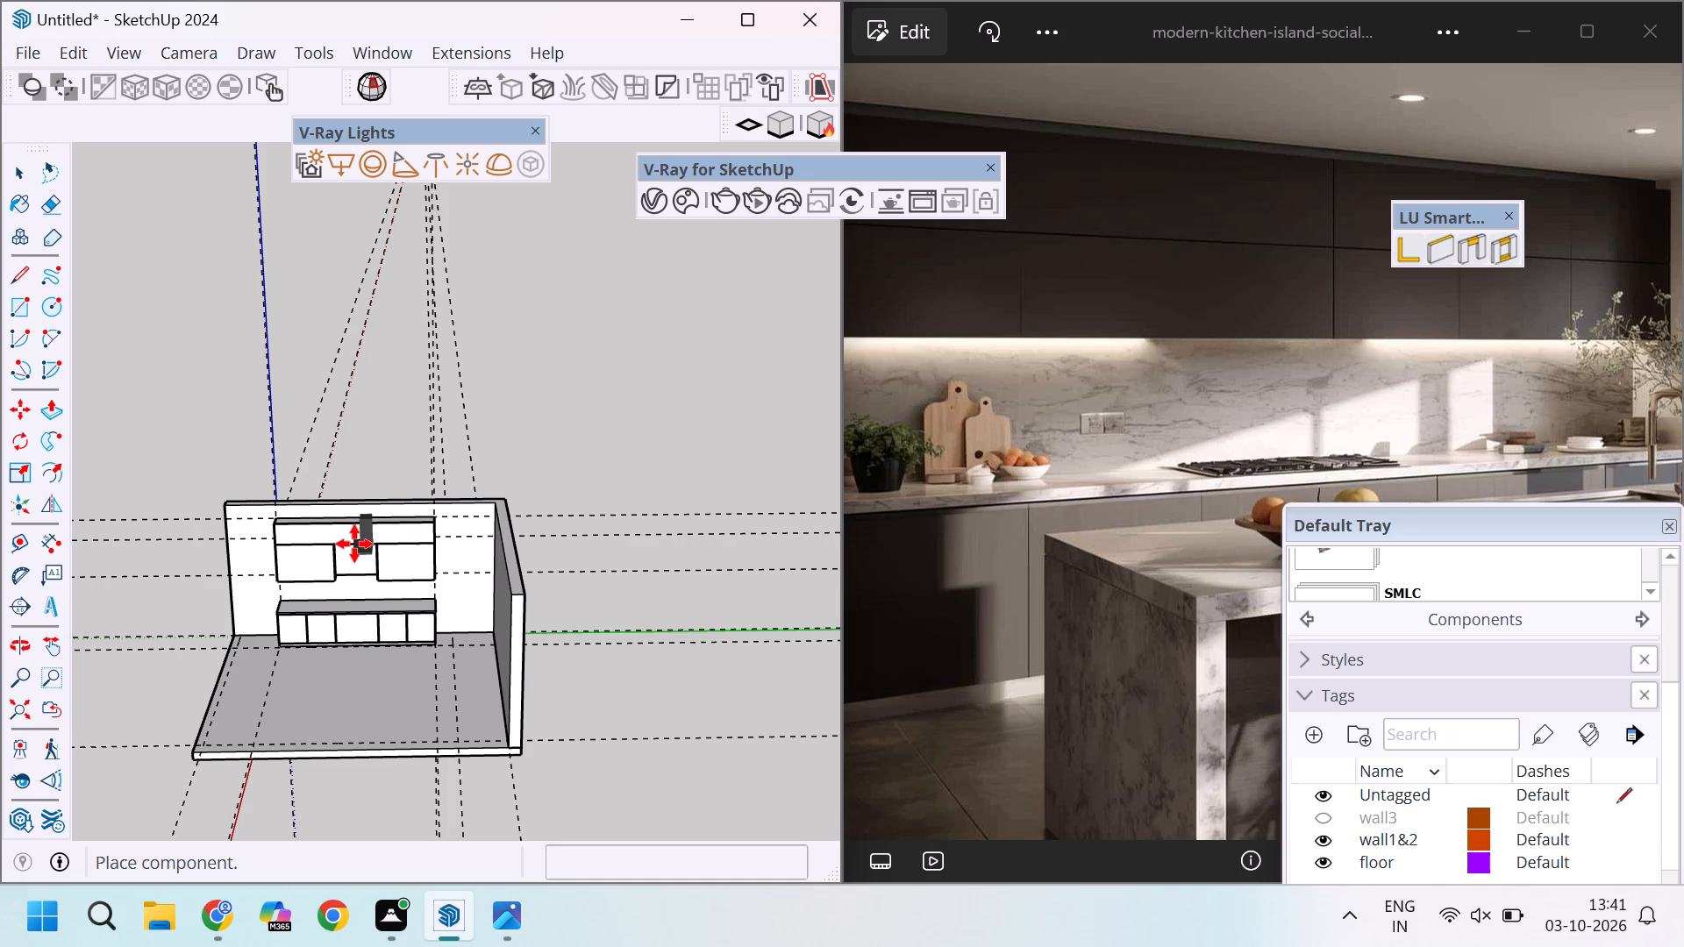
scroll(479, 478, up, 8)
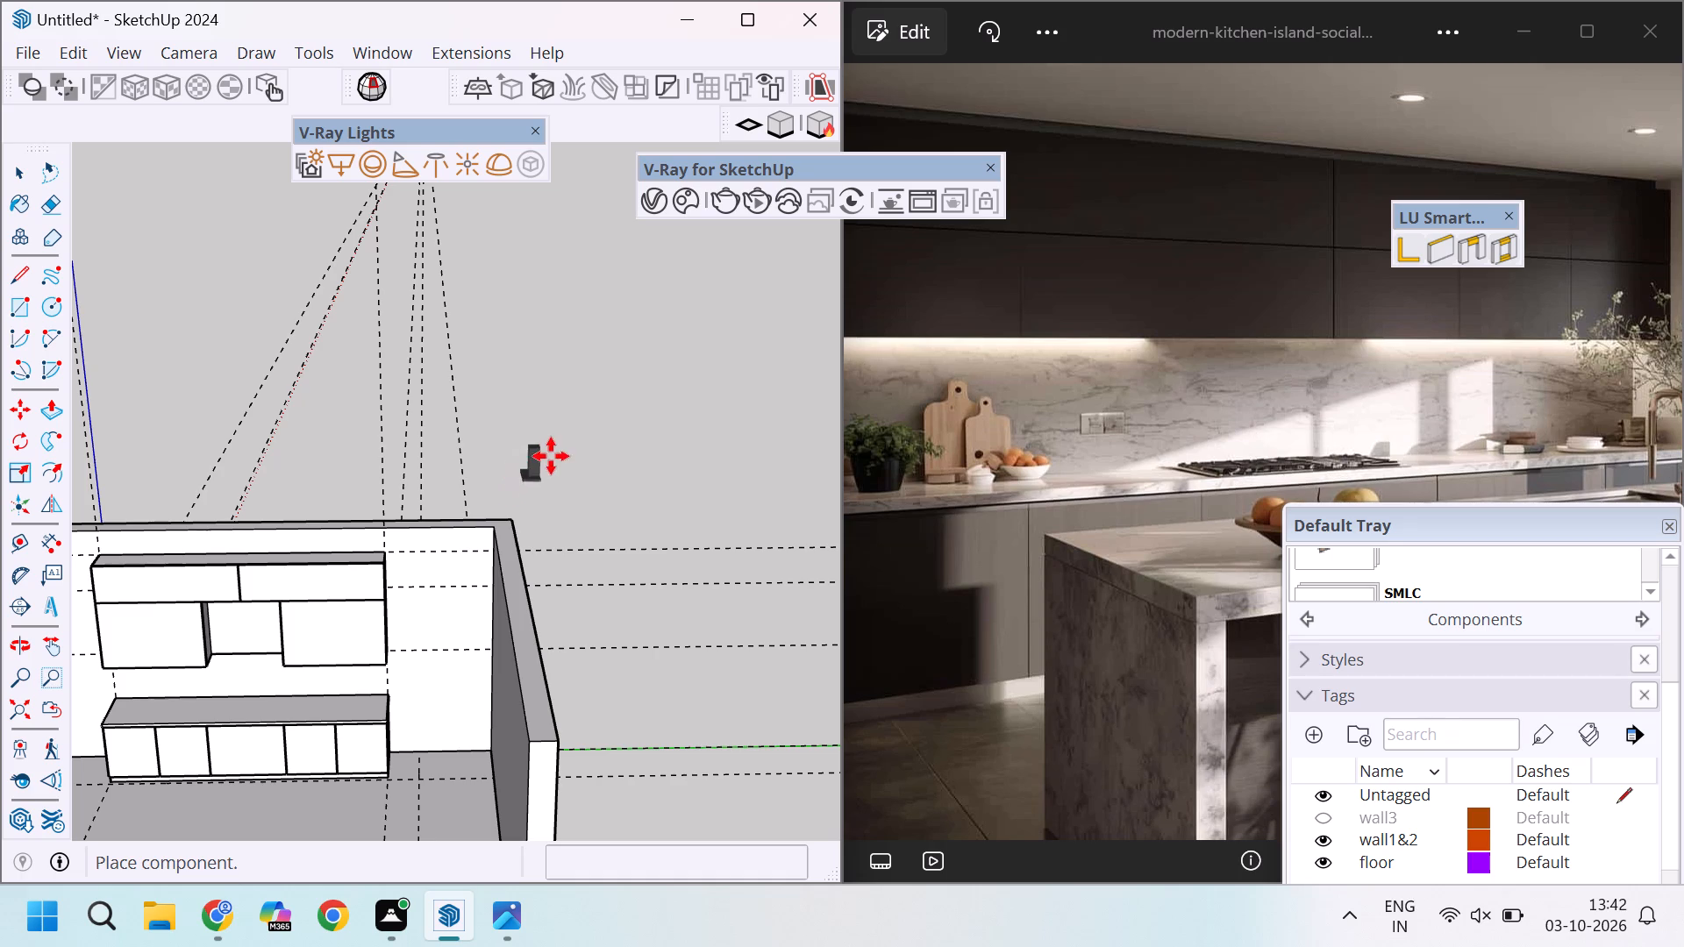
scroll(537, 435, up, 15)
scroll(520, 587, up, 2)
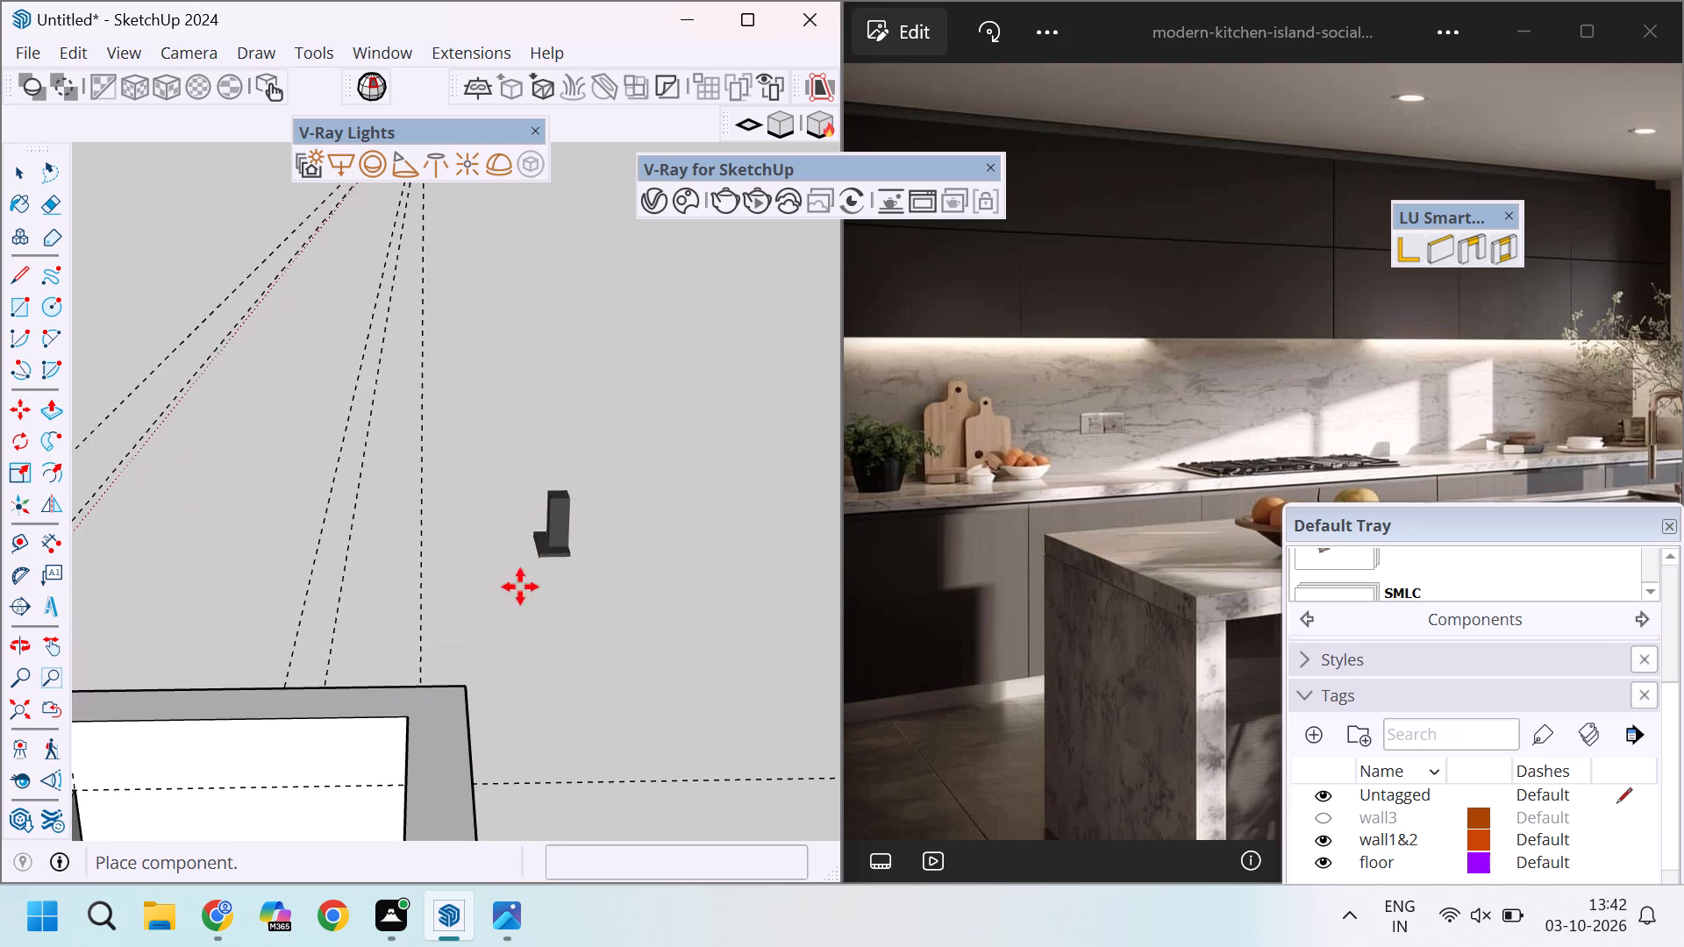
scroll(520, 587, up, 2)
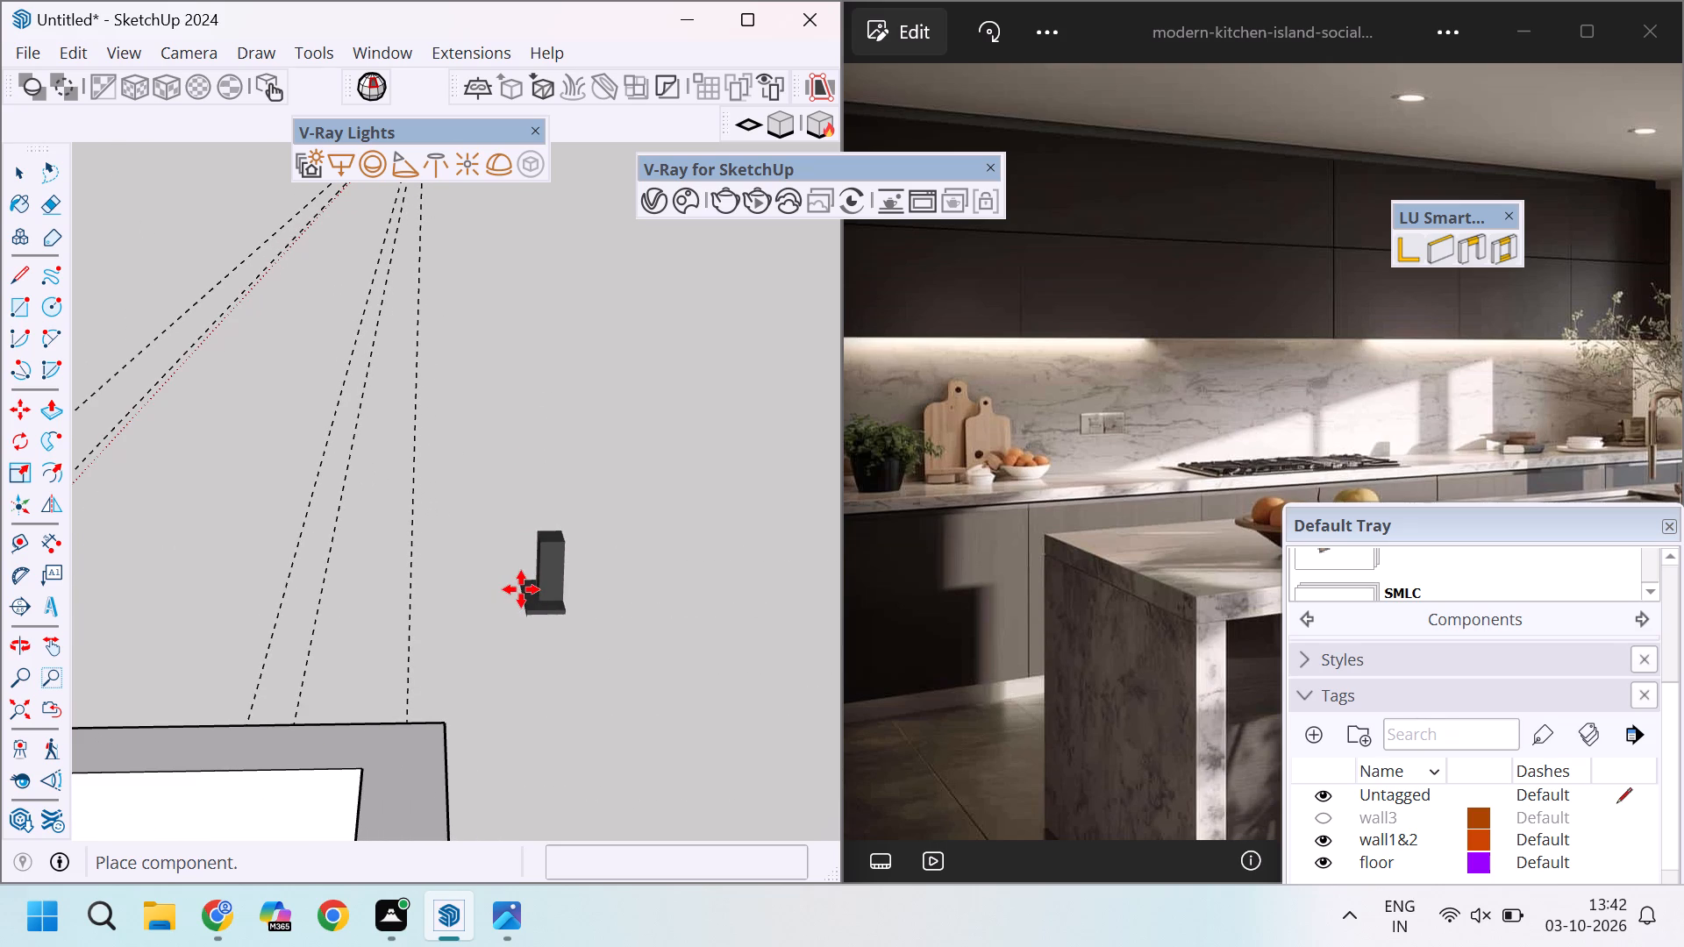
scroll(517, 610, up, 4)
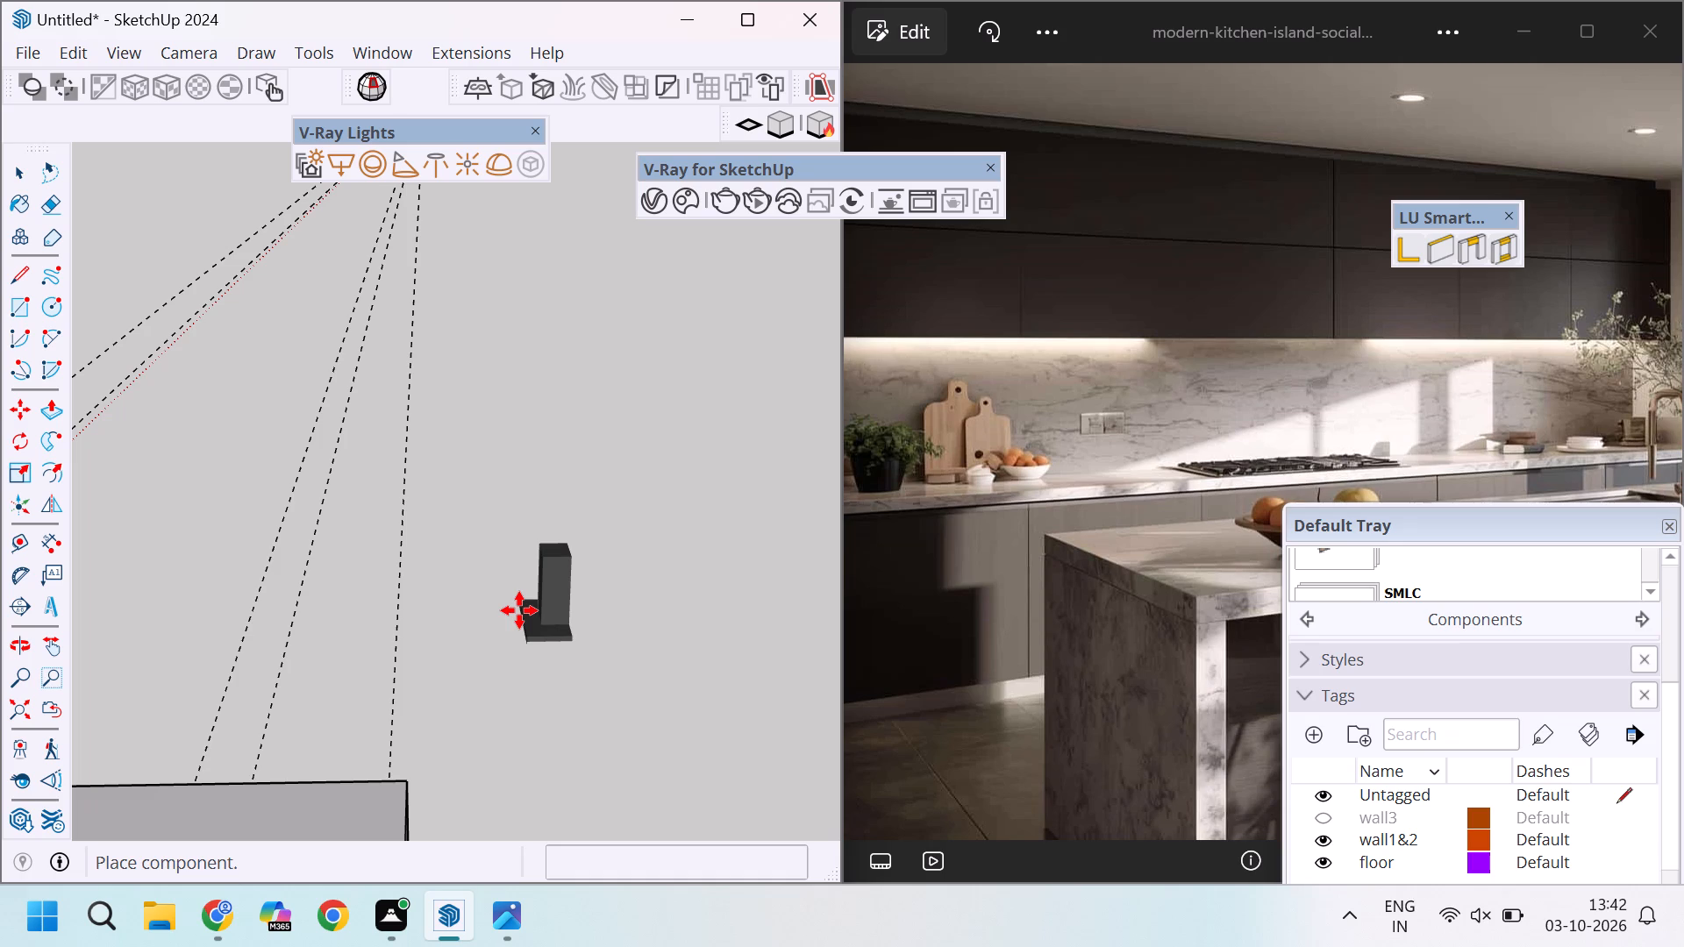
scroll(519, 610, down, 3)
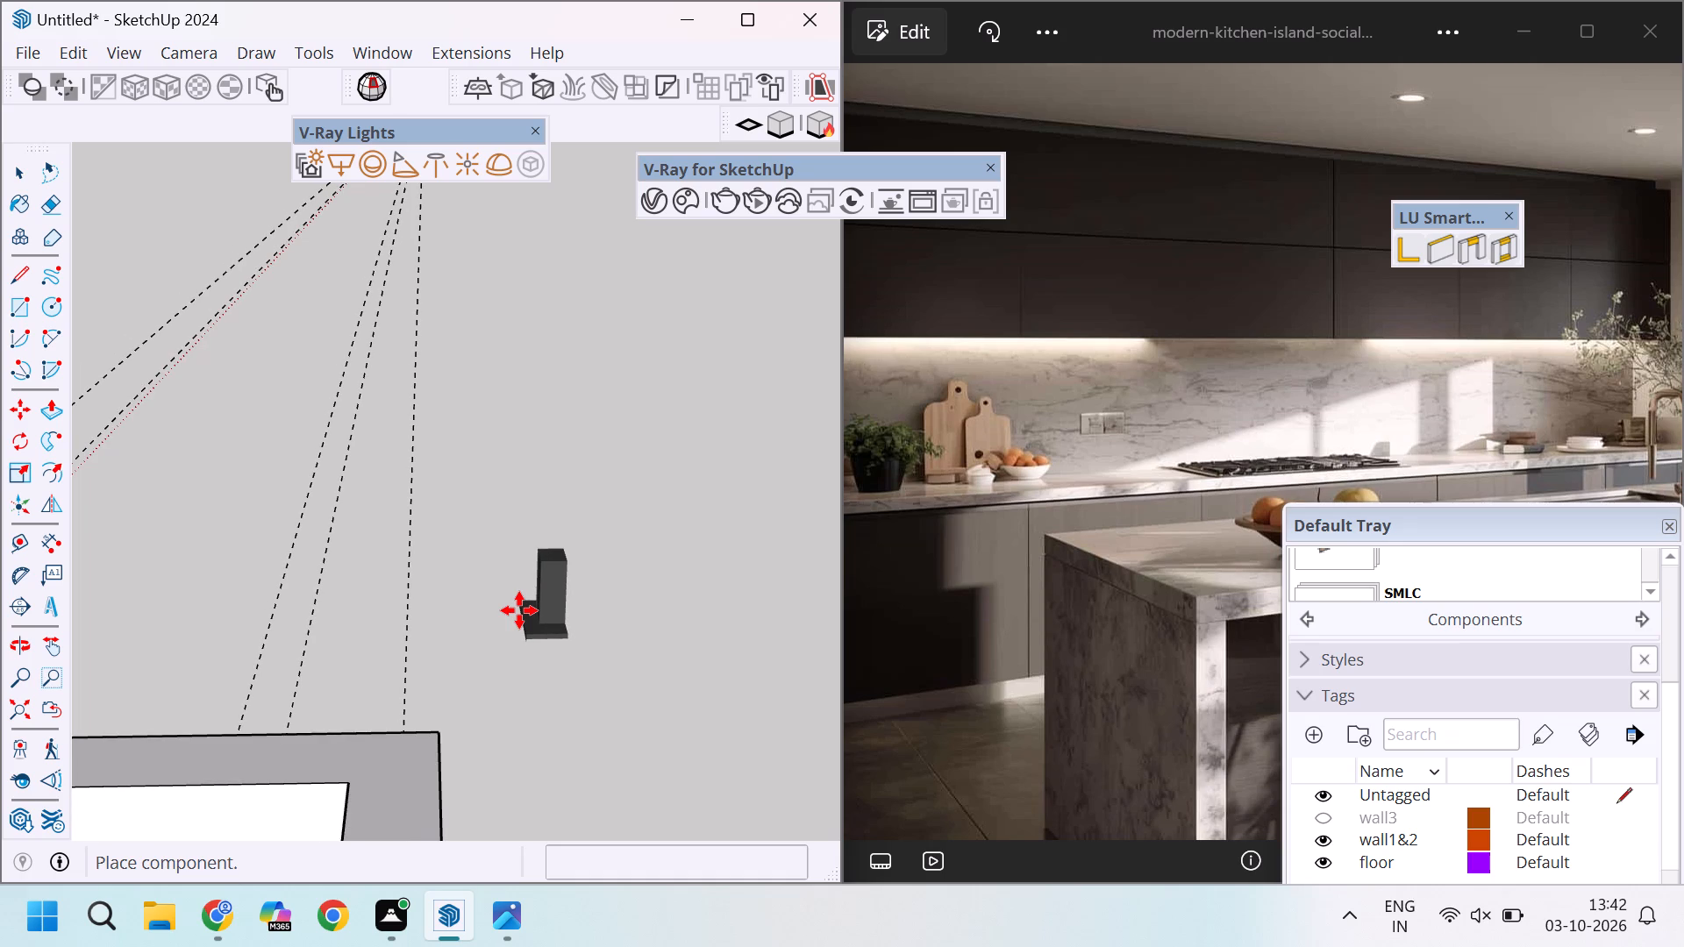
scroll(519, 610, down, 4)
scroll(483, 650, up, 8)
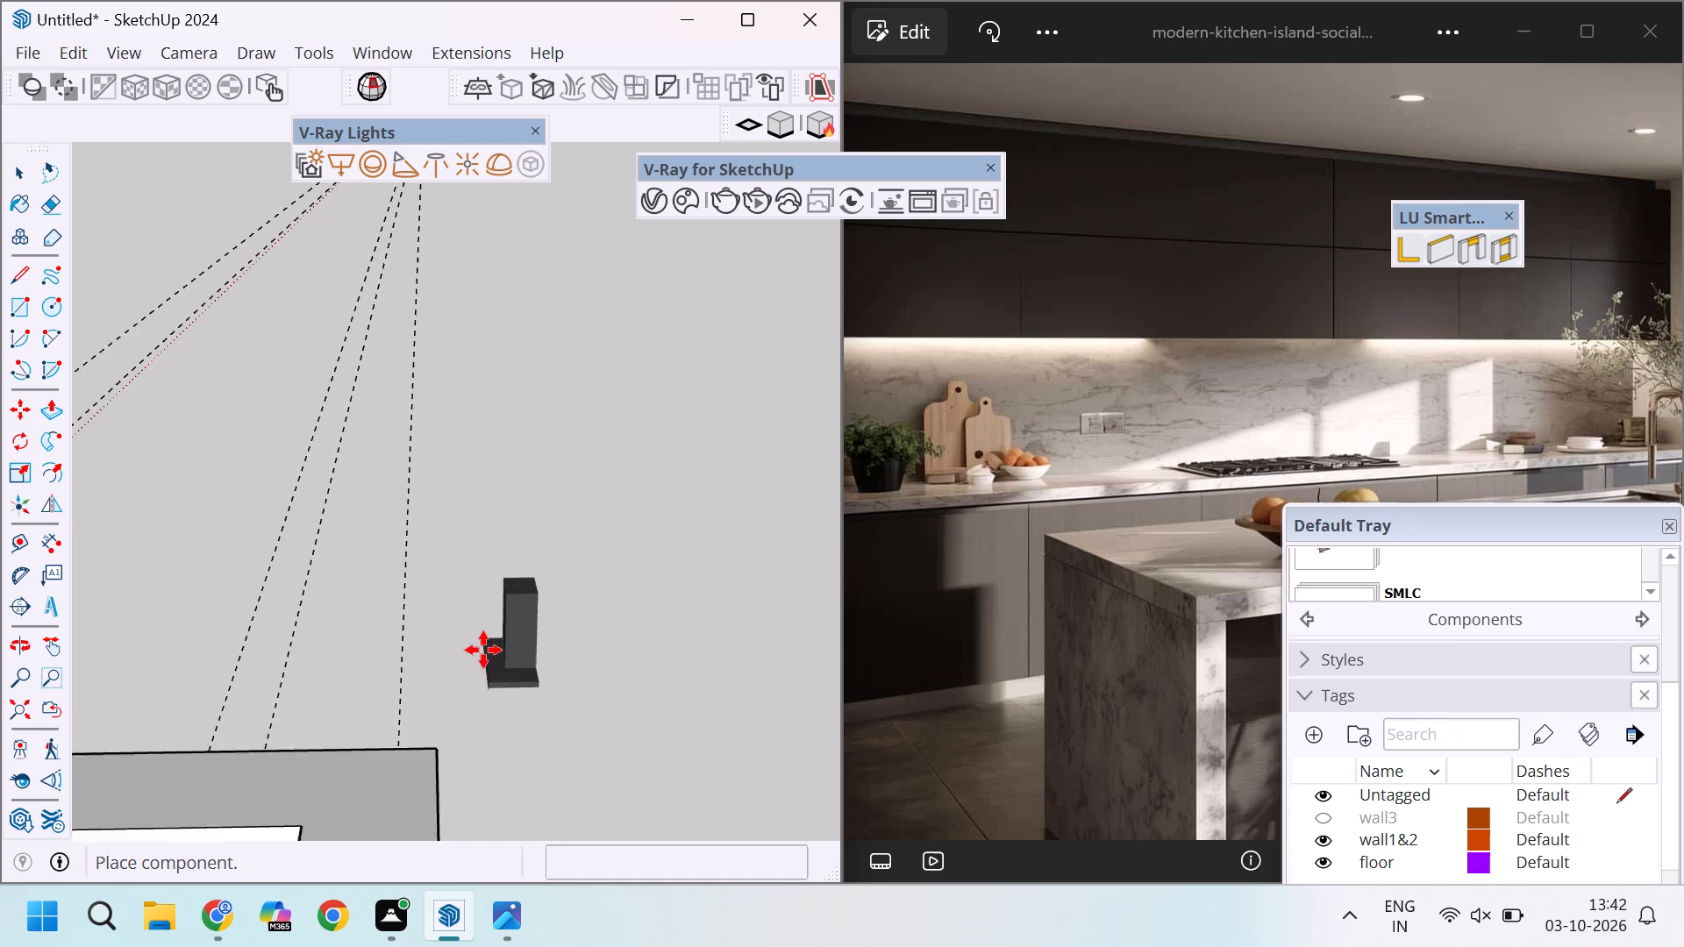
scroll(478, 753, up, 5)
scroll(478, 540, down, 13)
scroll(460, 568, down, 12)
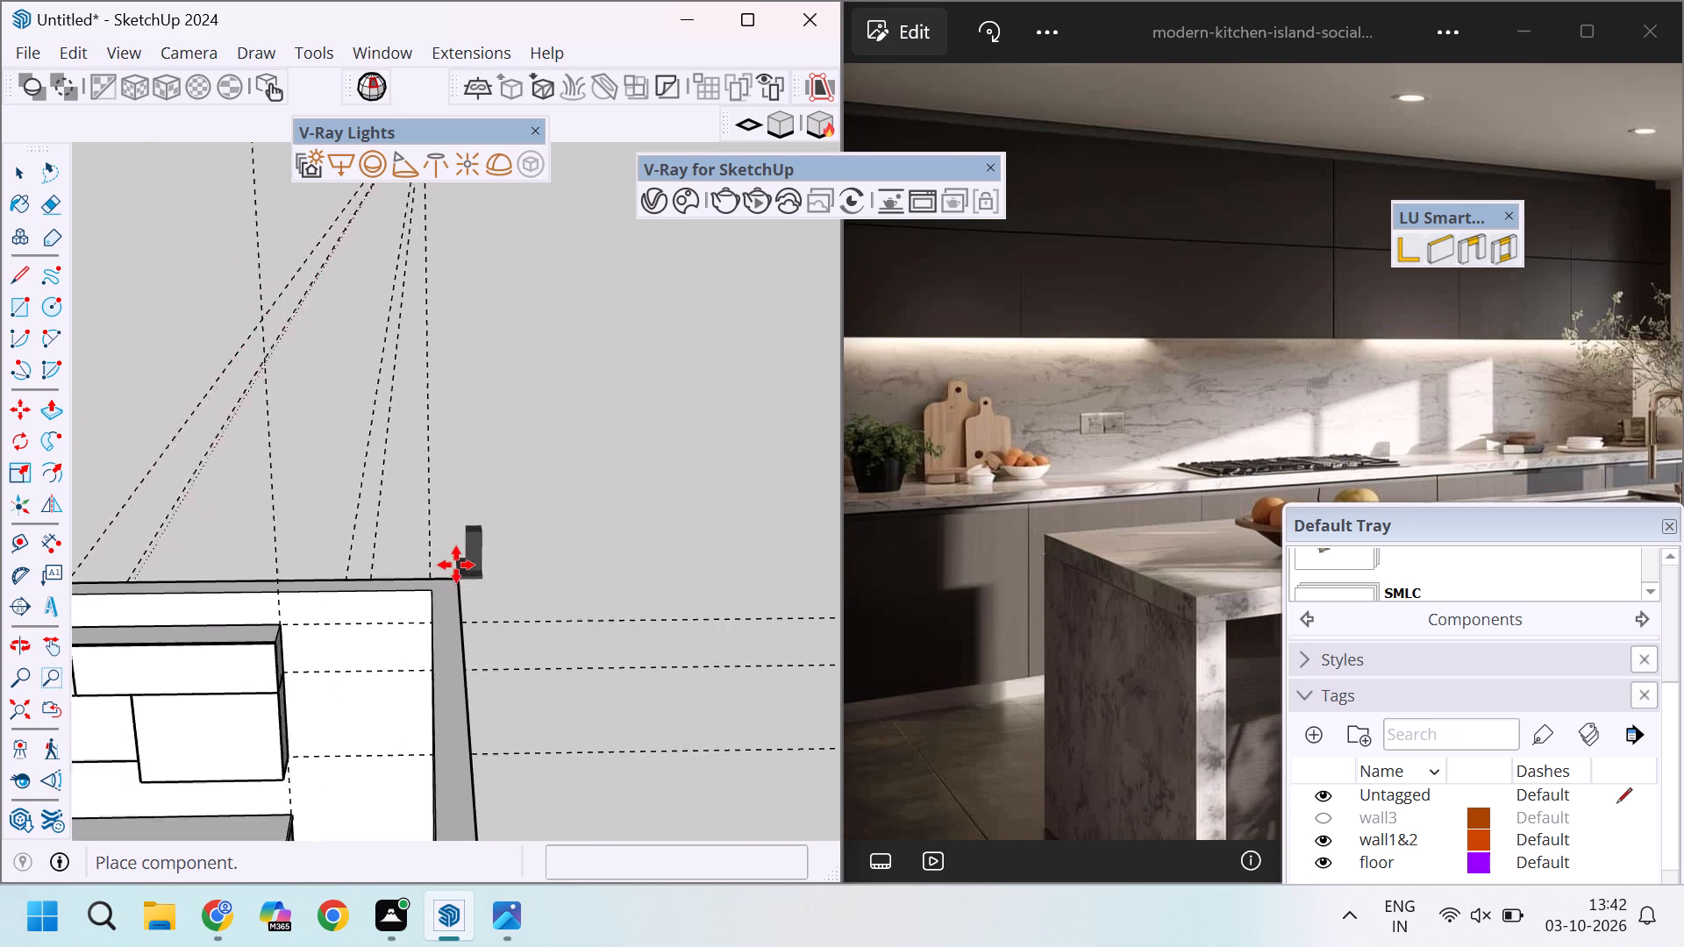
scroll(456, 565, down, 8)
scroll(327, 646, up, 11)
scroll(168, 664, up, 7)
scroll(216, 680, down, 12)
scroll(241, 697, up, 11)
scroll(261, 603, down, 5)
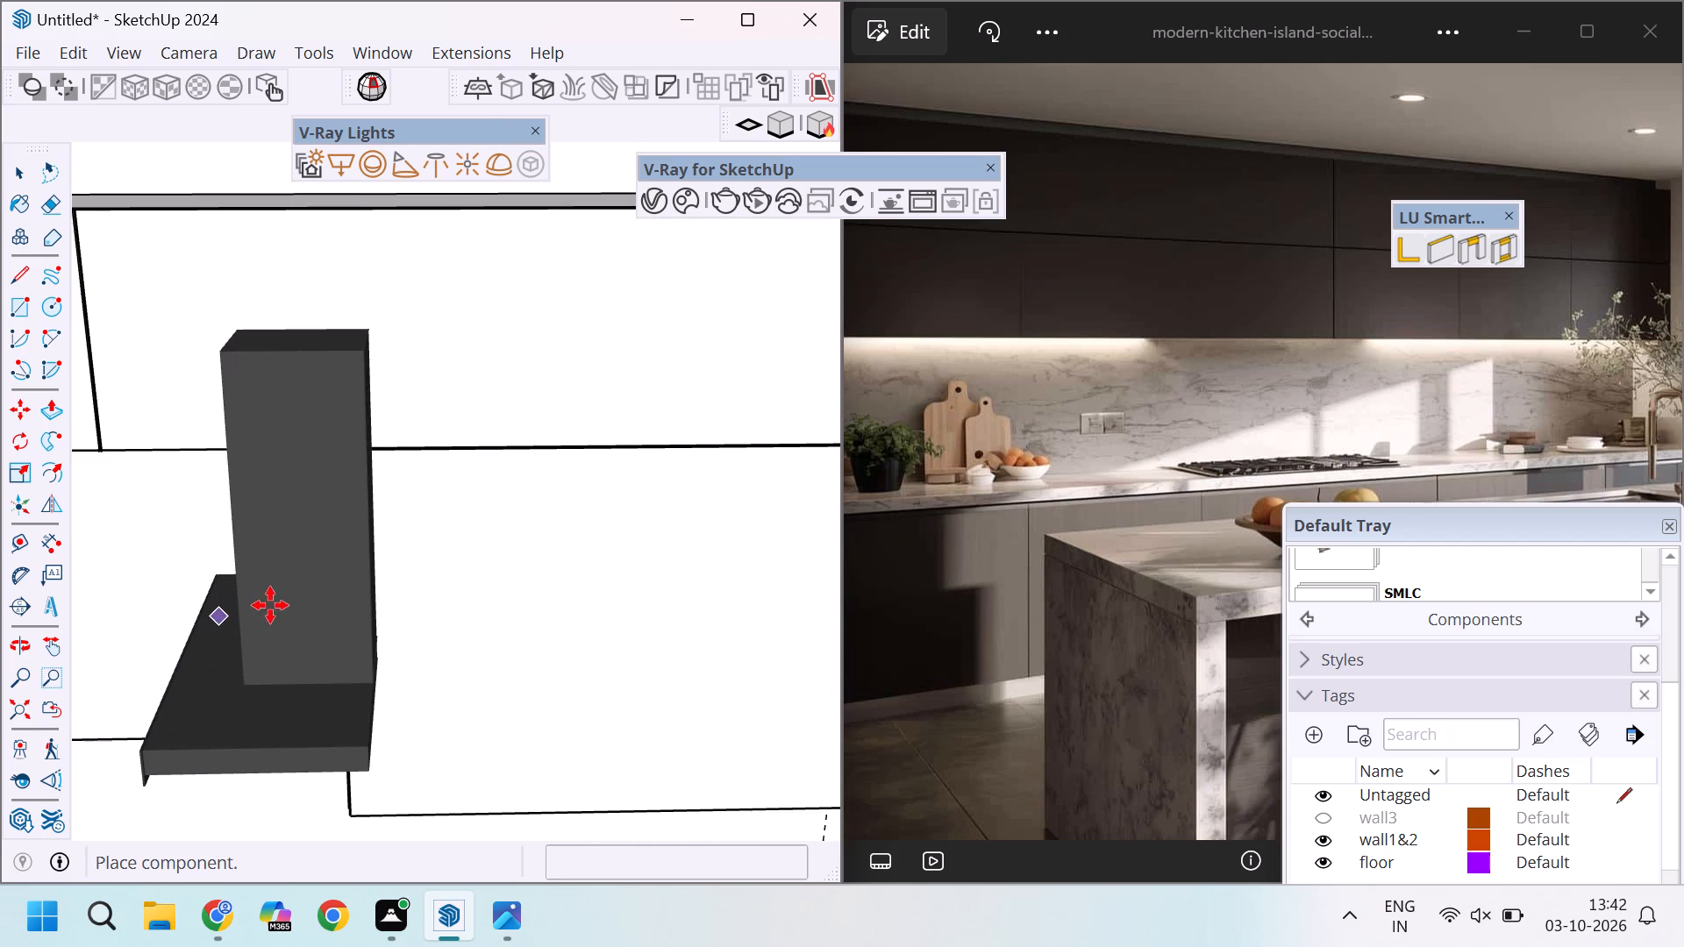
scroll(174, 668, up, 5)
scroll(445, 590, down, 2)
scroll(396, 529, down, 7)
scroll(324, 537, down, 3)
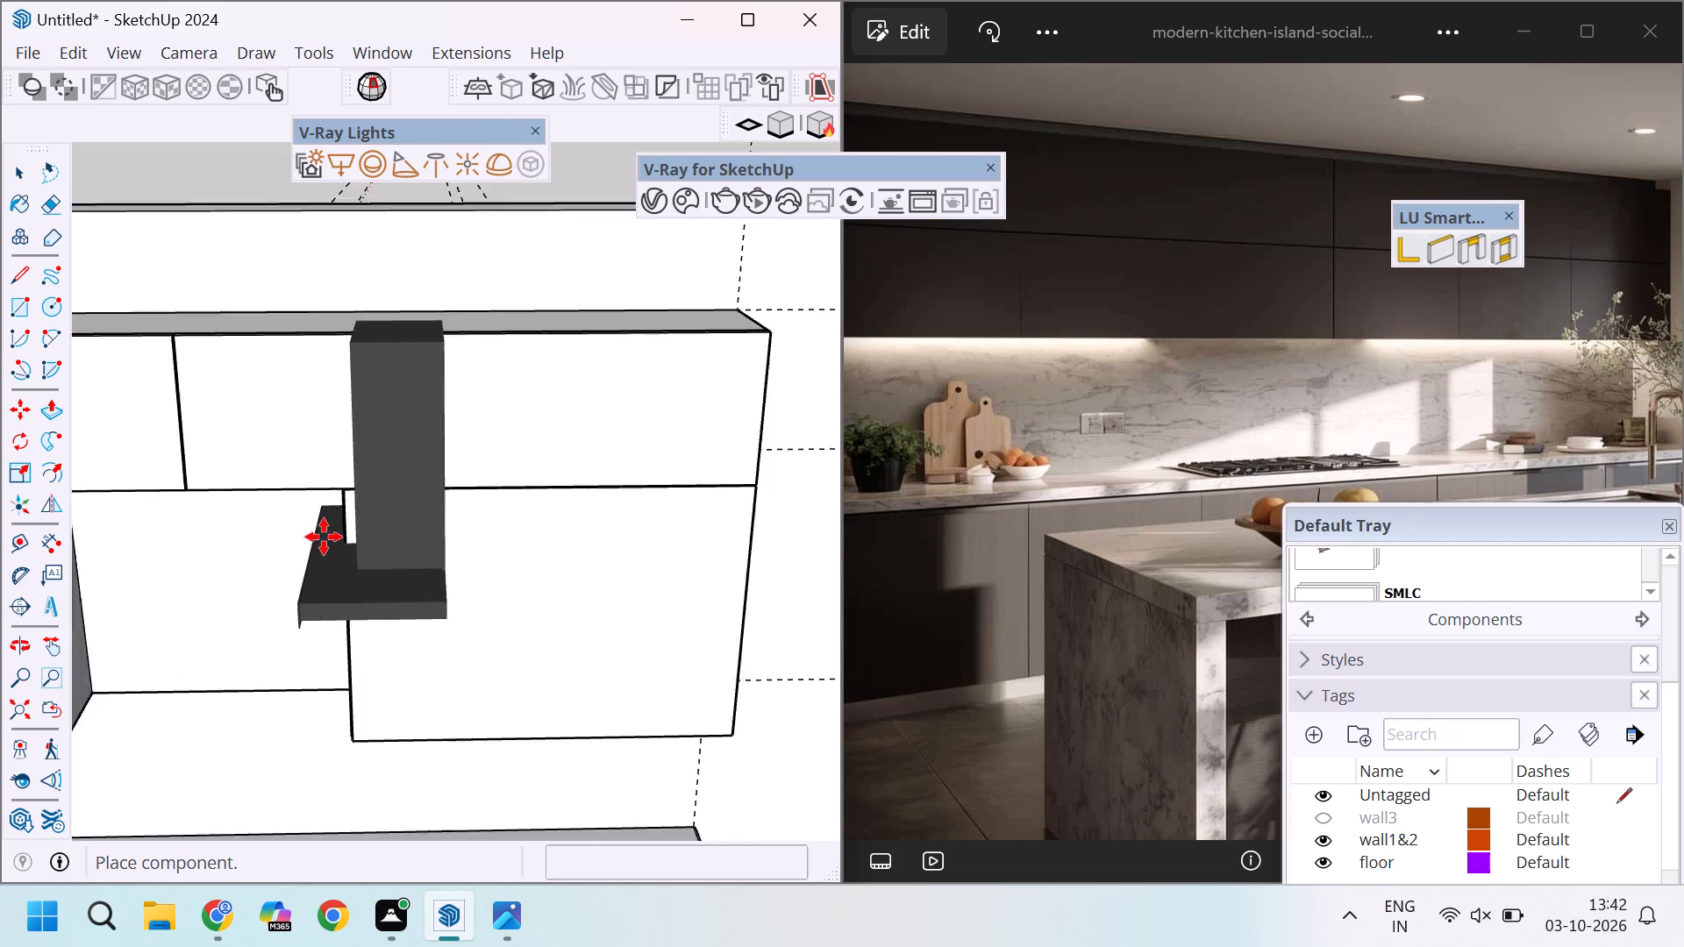
scroll(324, 537, down, 16)
middle_drag(439, 421, 587, 479)
scroll(587, 479, up, 1)
scroll(510, 423, up, 20)
scroll(510, 423, up, 20)
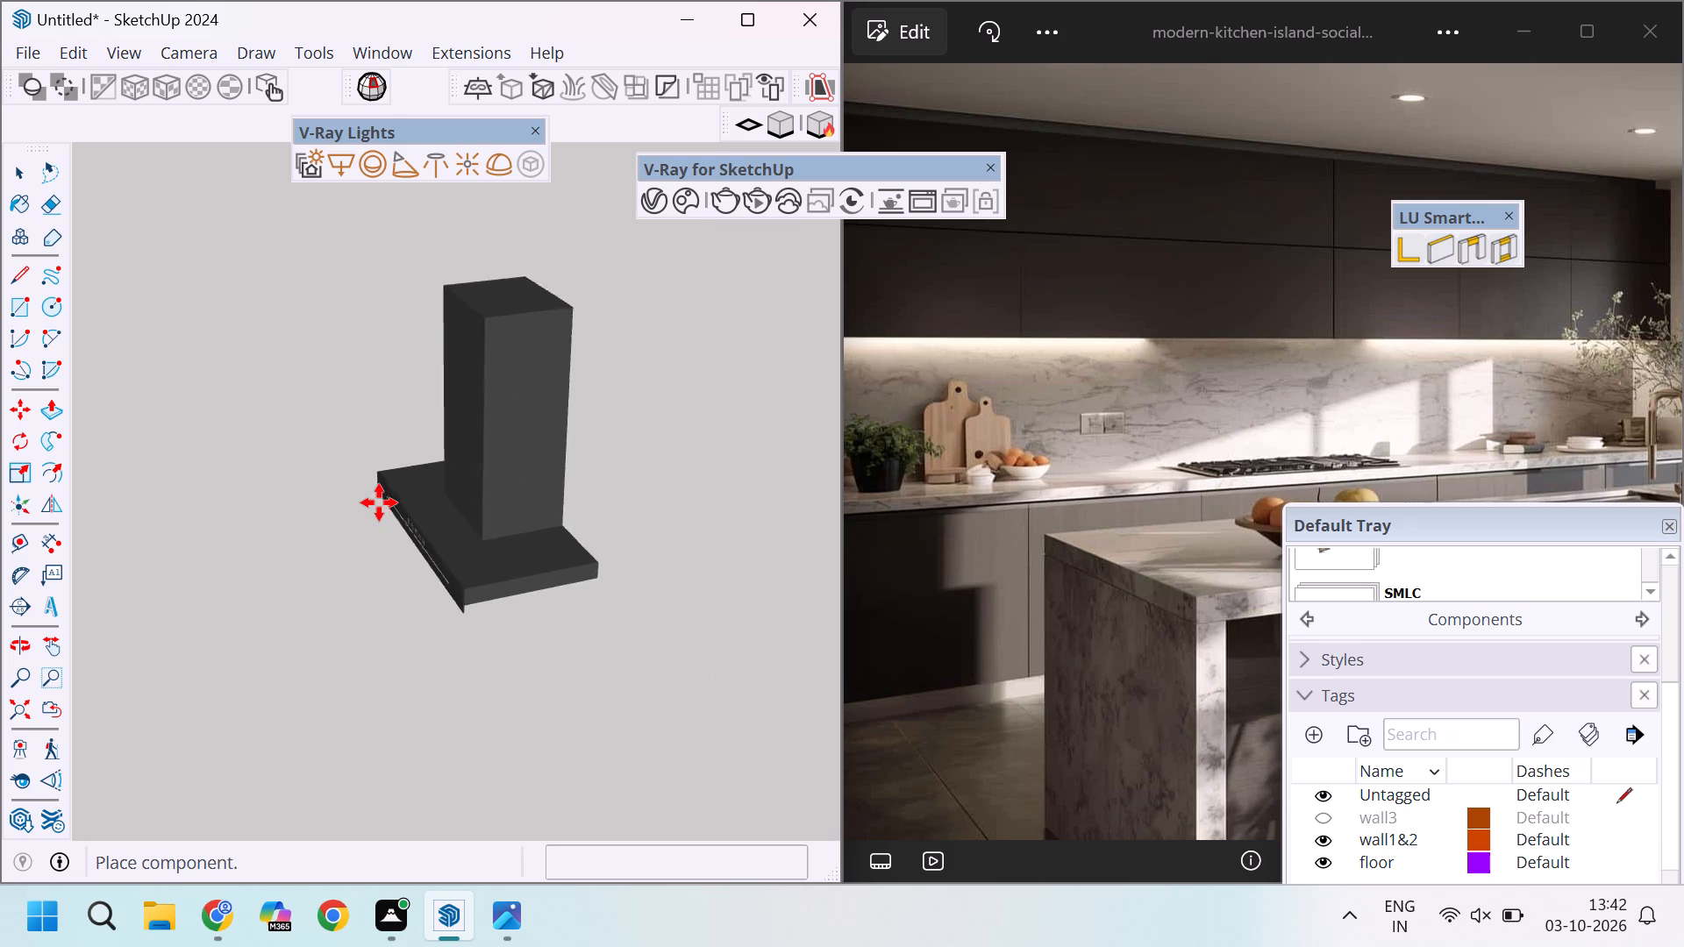
scroll(379, 502, up, 13)
scroll(315, 520, down, 3)
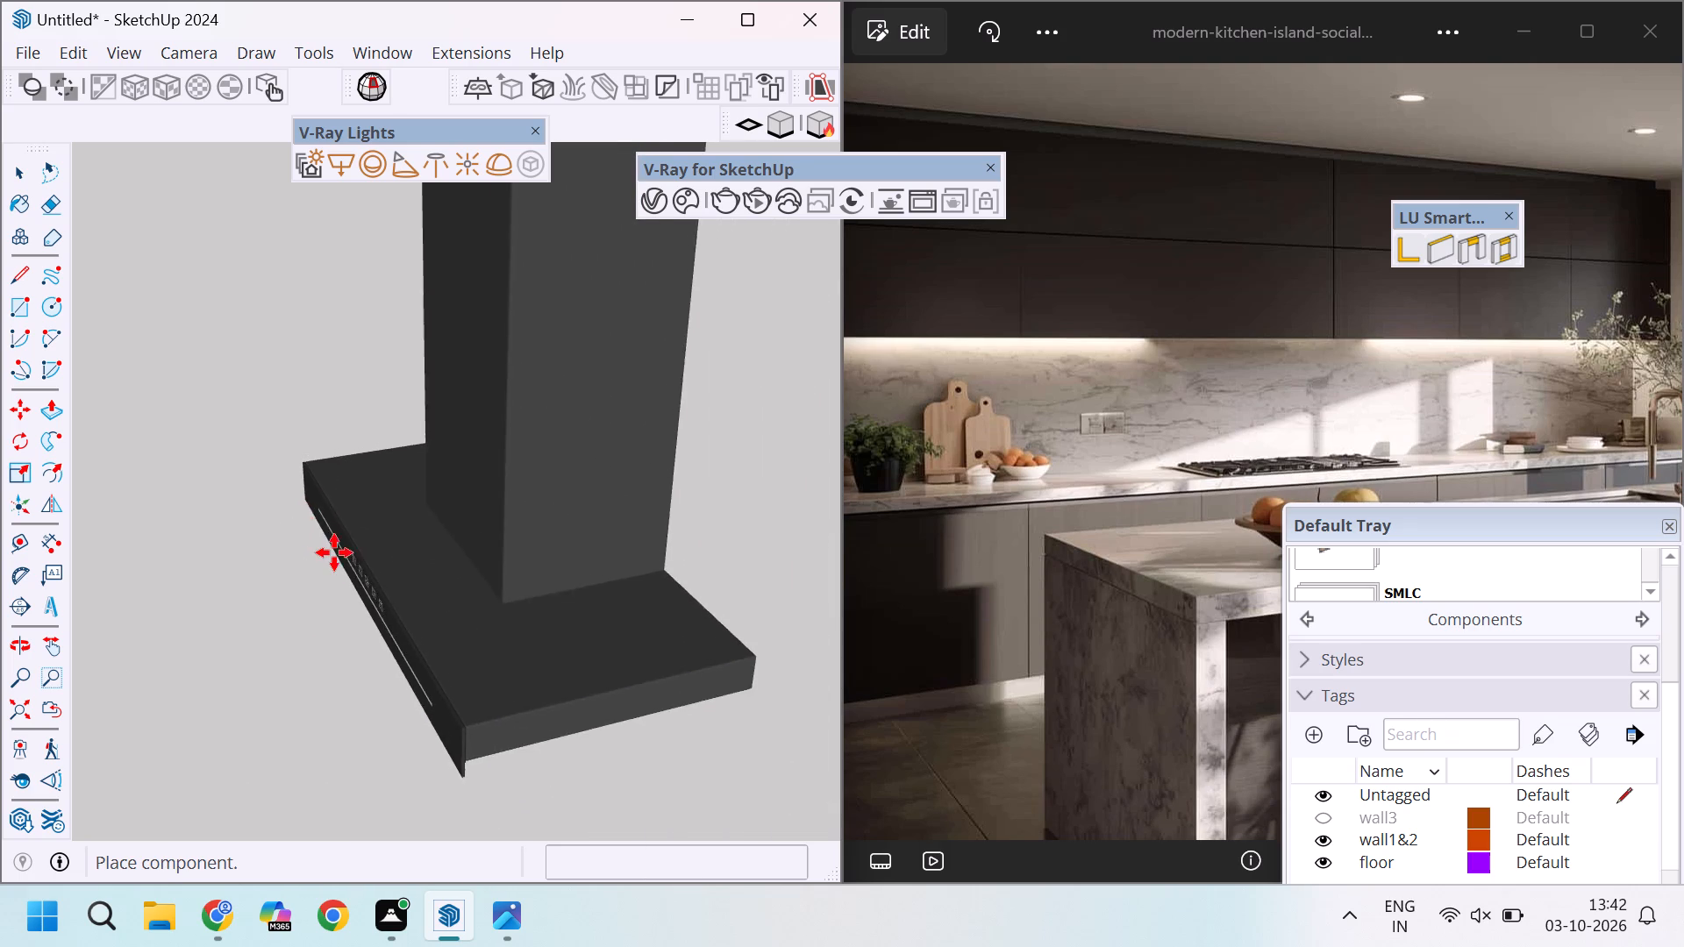
scroll(337, 556, up, 4)
scroll(325, 551, down, 11)
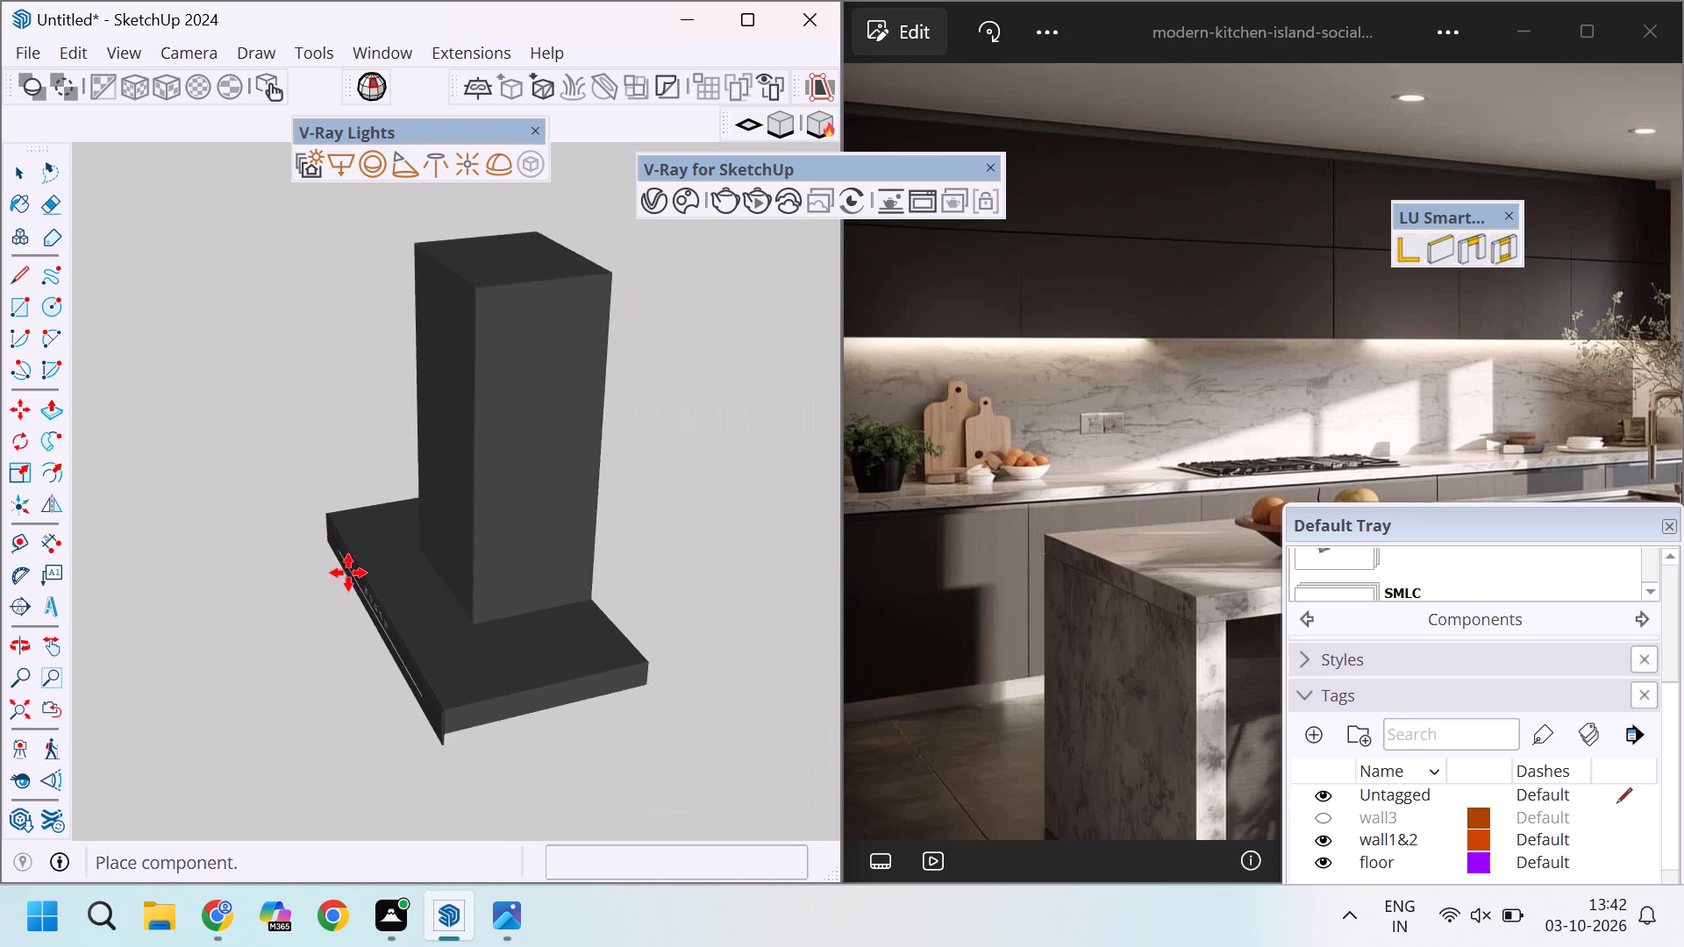
scroll(350, 581, down, 9)
click(365, 578)
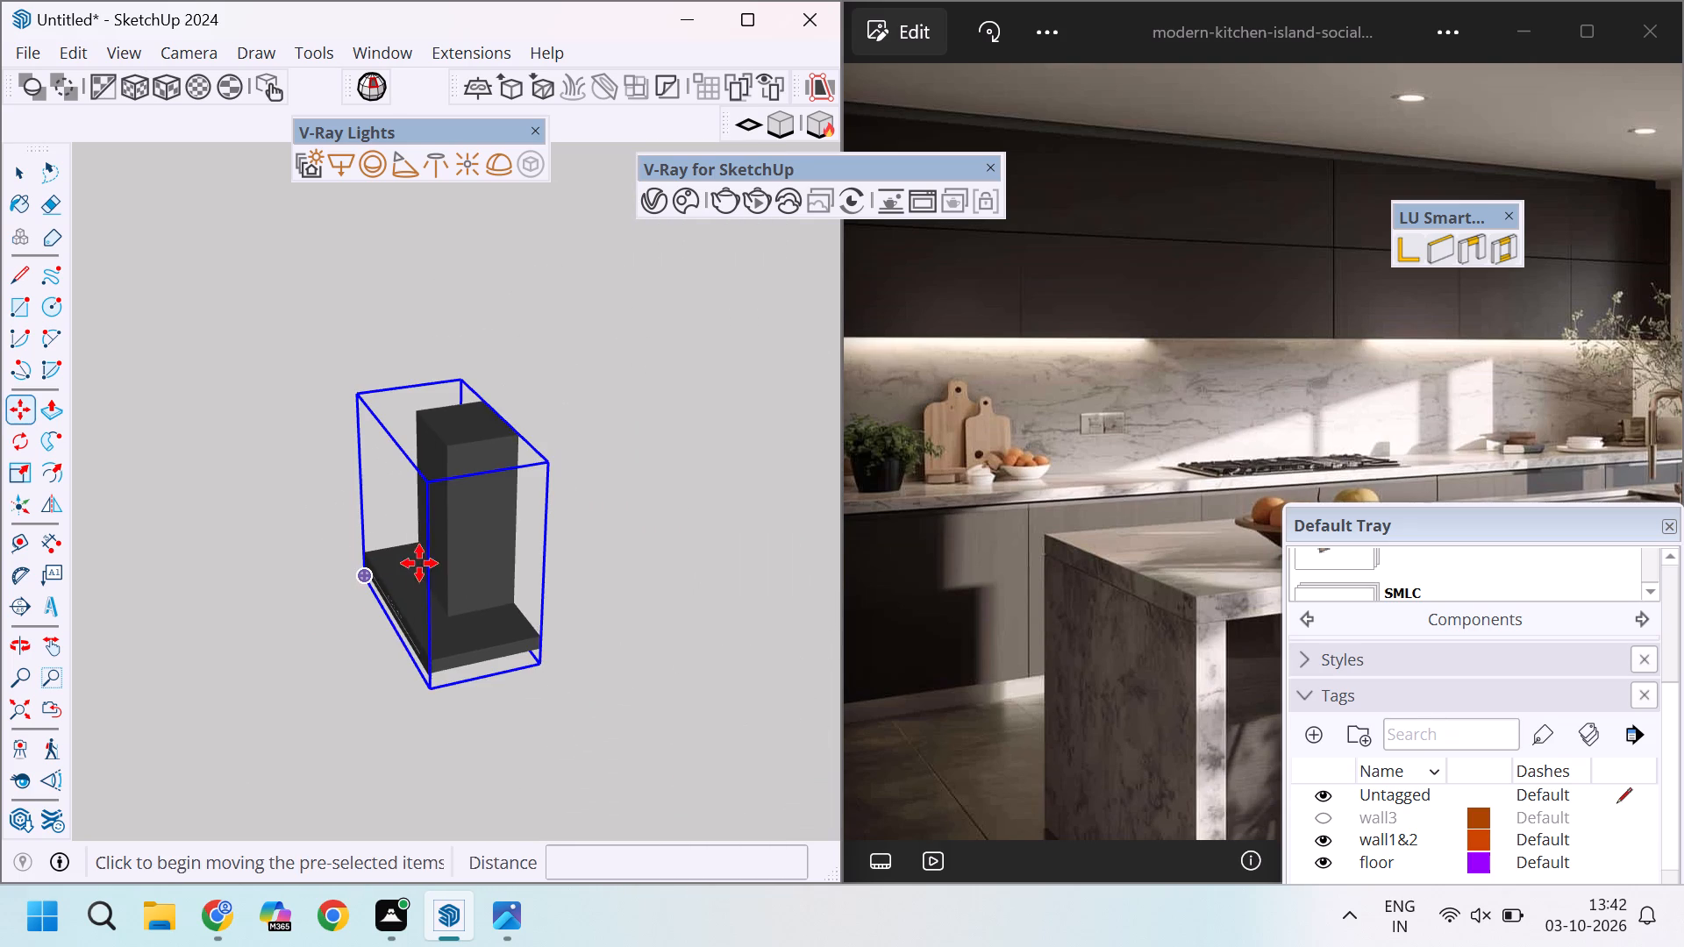
Rotate the chimney a quarter turn horizontally about its lower corner so its control strip faces the same way as the cabinet fronts.
middle_drag(552, 465, 552, 594)
scroll(560, 503, up, 8)
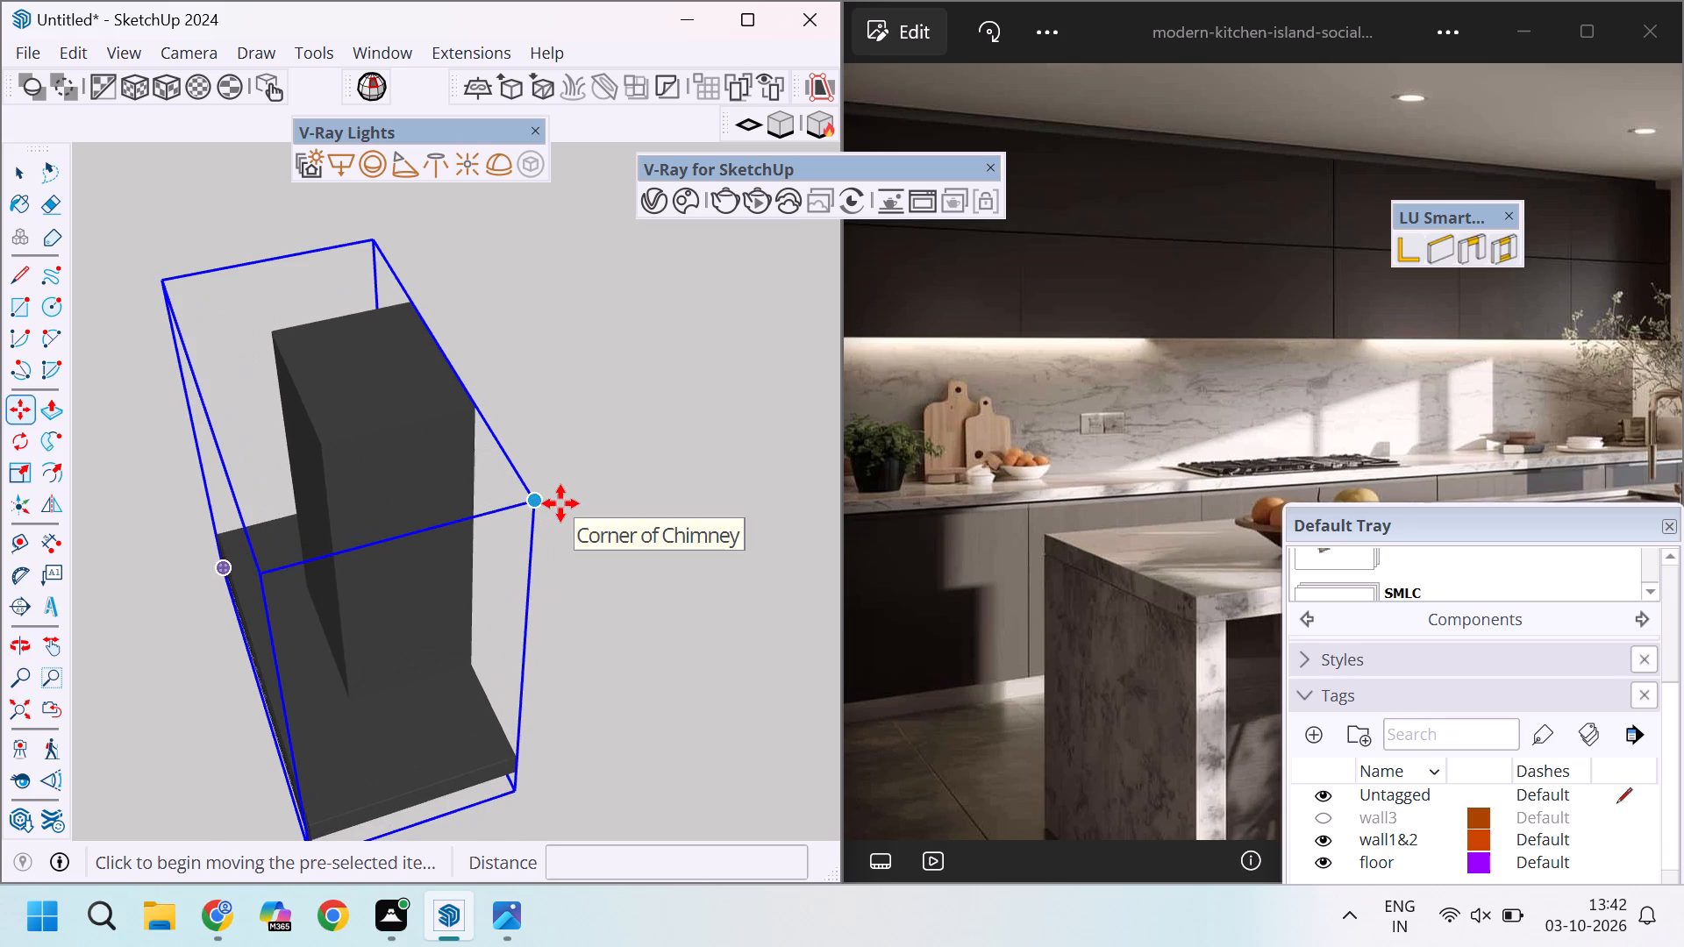
key(Up)
key(Up)
key(Left)
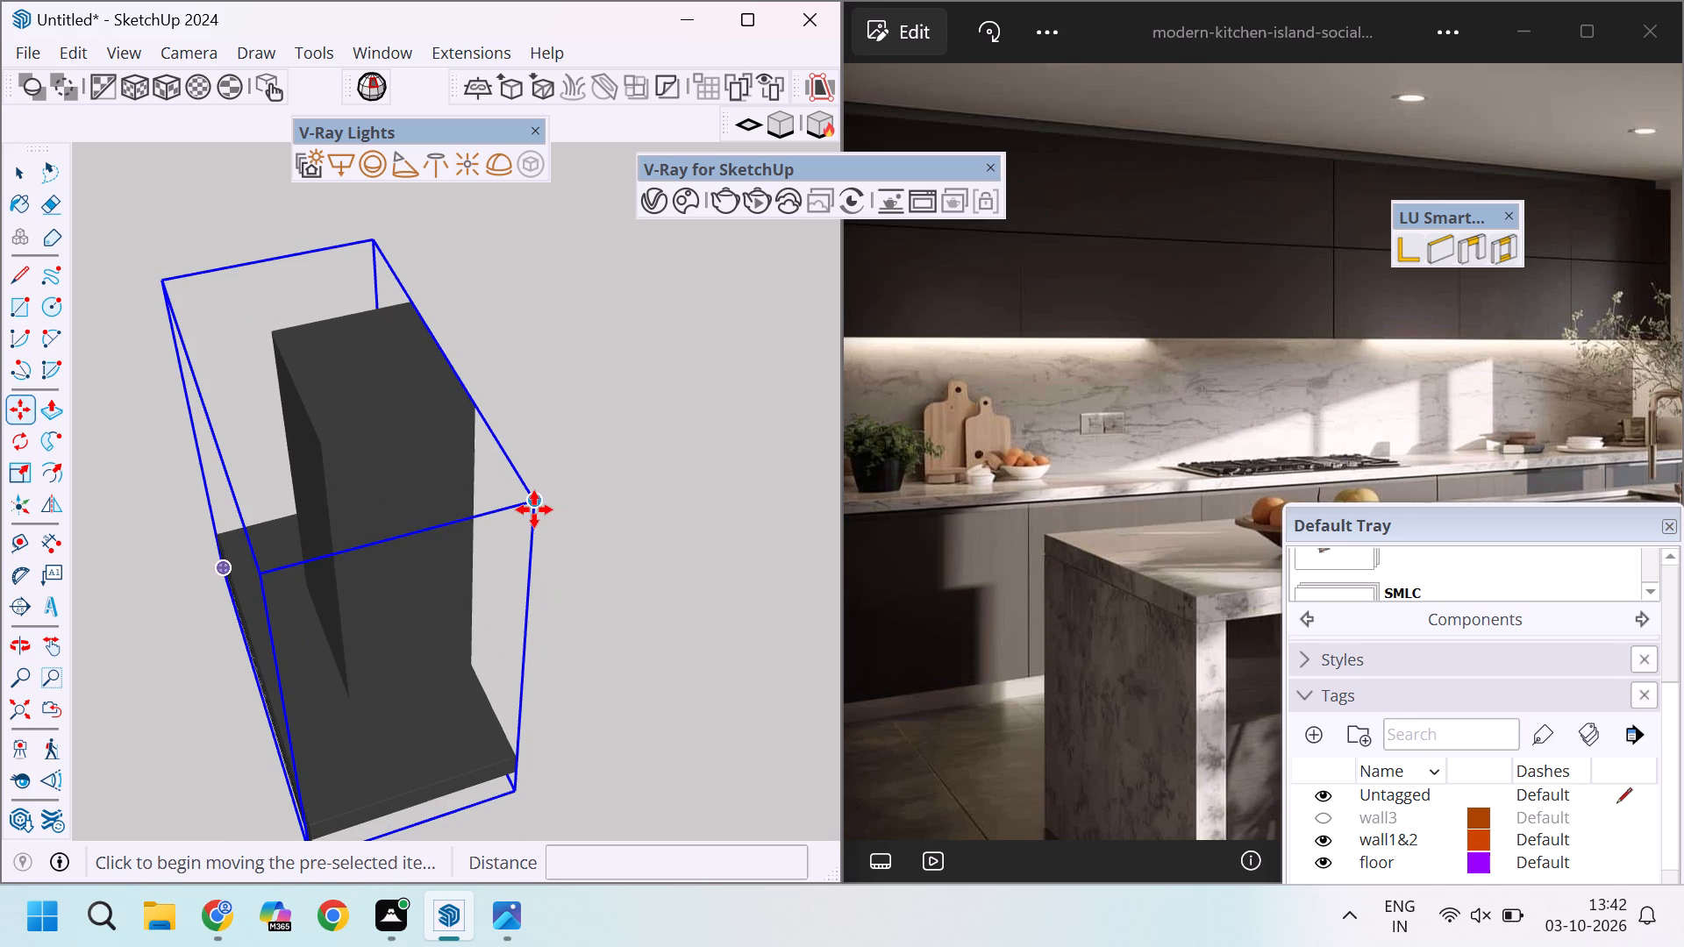
key(Left)
key(Right)
scroll(546, 508, up, 4)
middle_drag(534, 496, 527, 590)
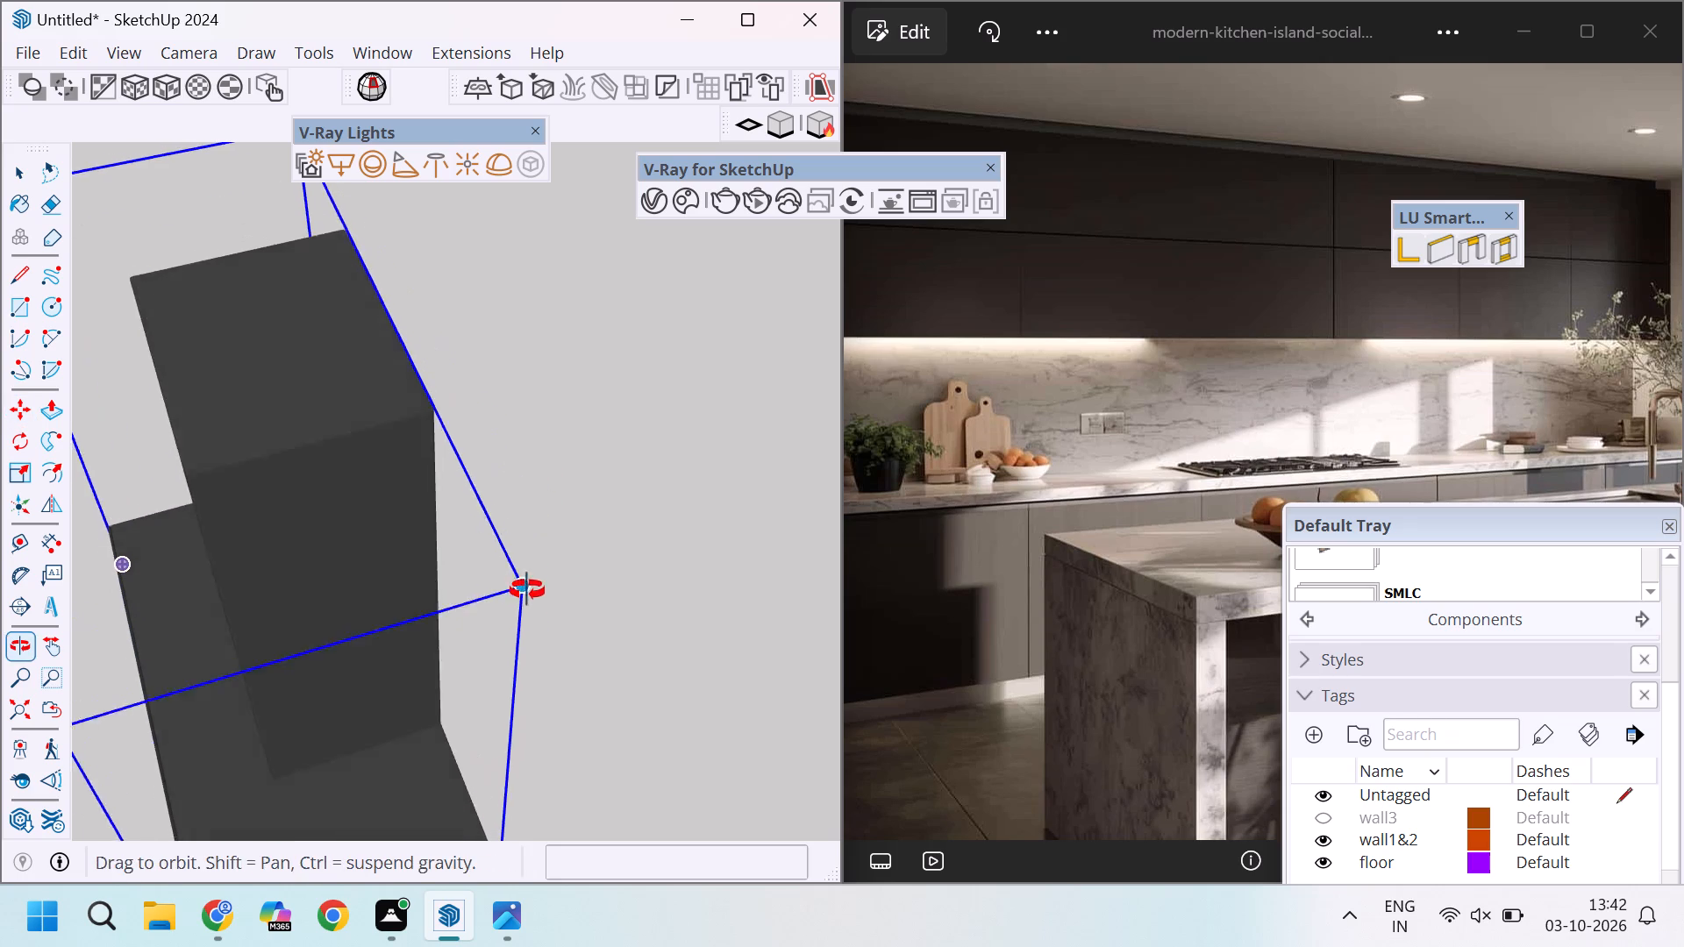
middle_drag(527, 590, 527, 648)
scroll(512, 618, down, 12)
key(Up)
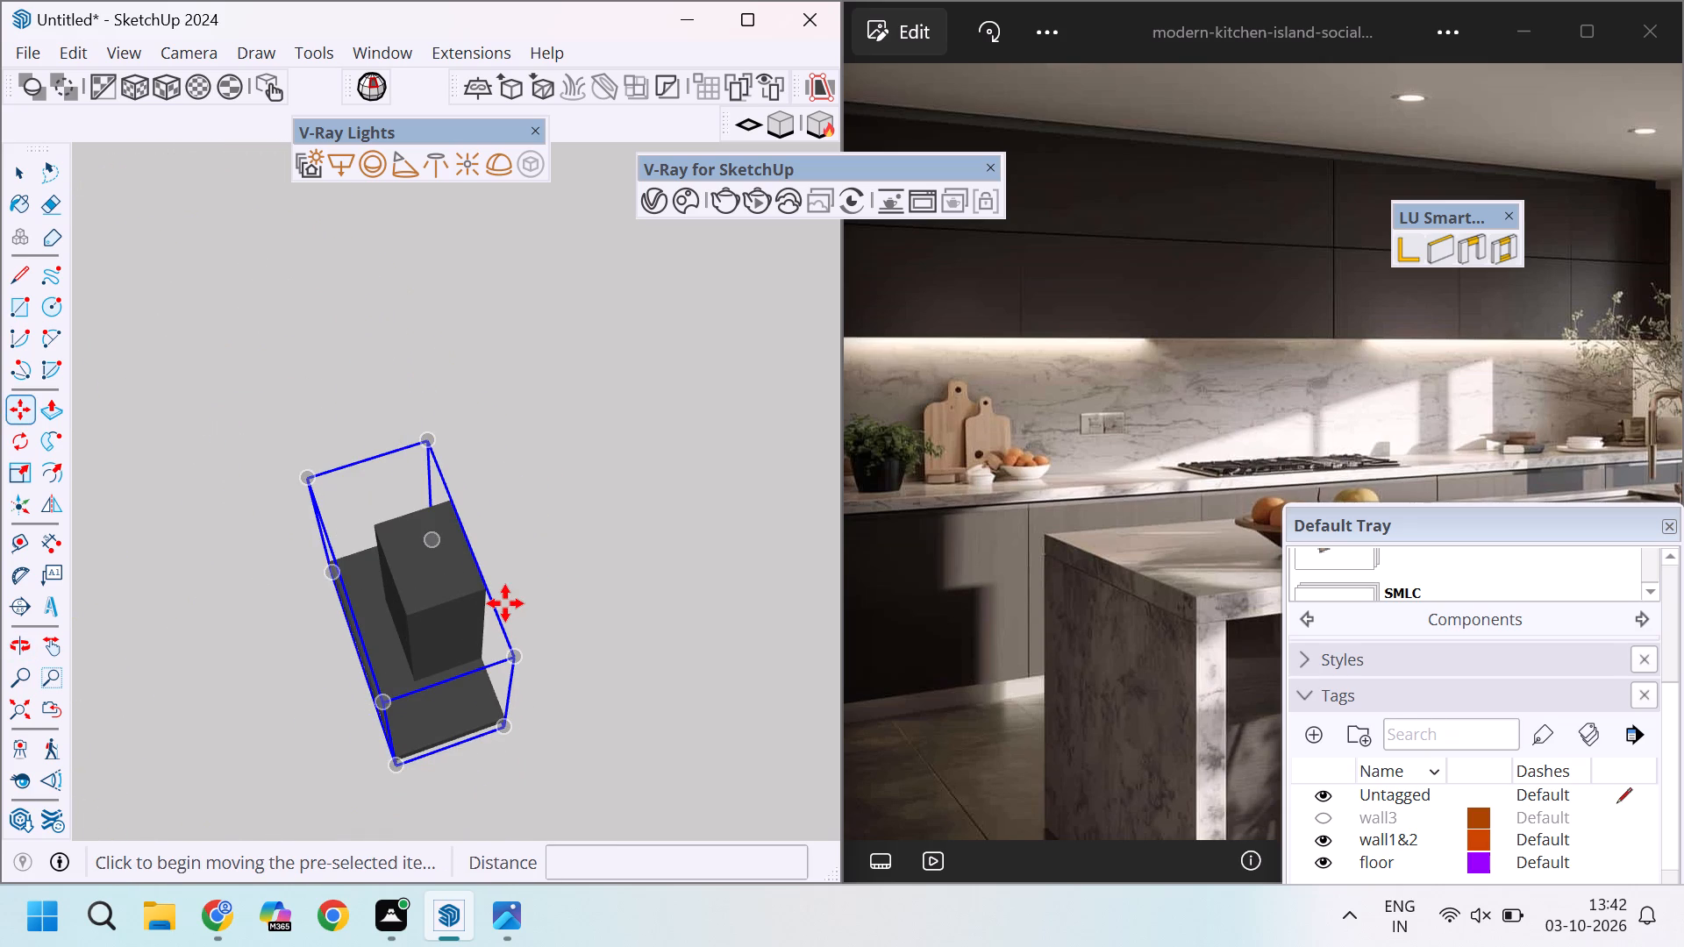
key(q)
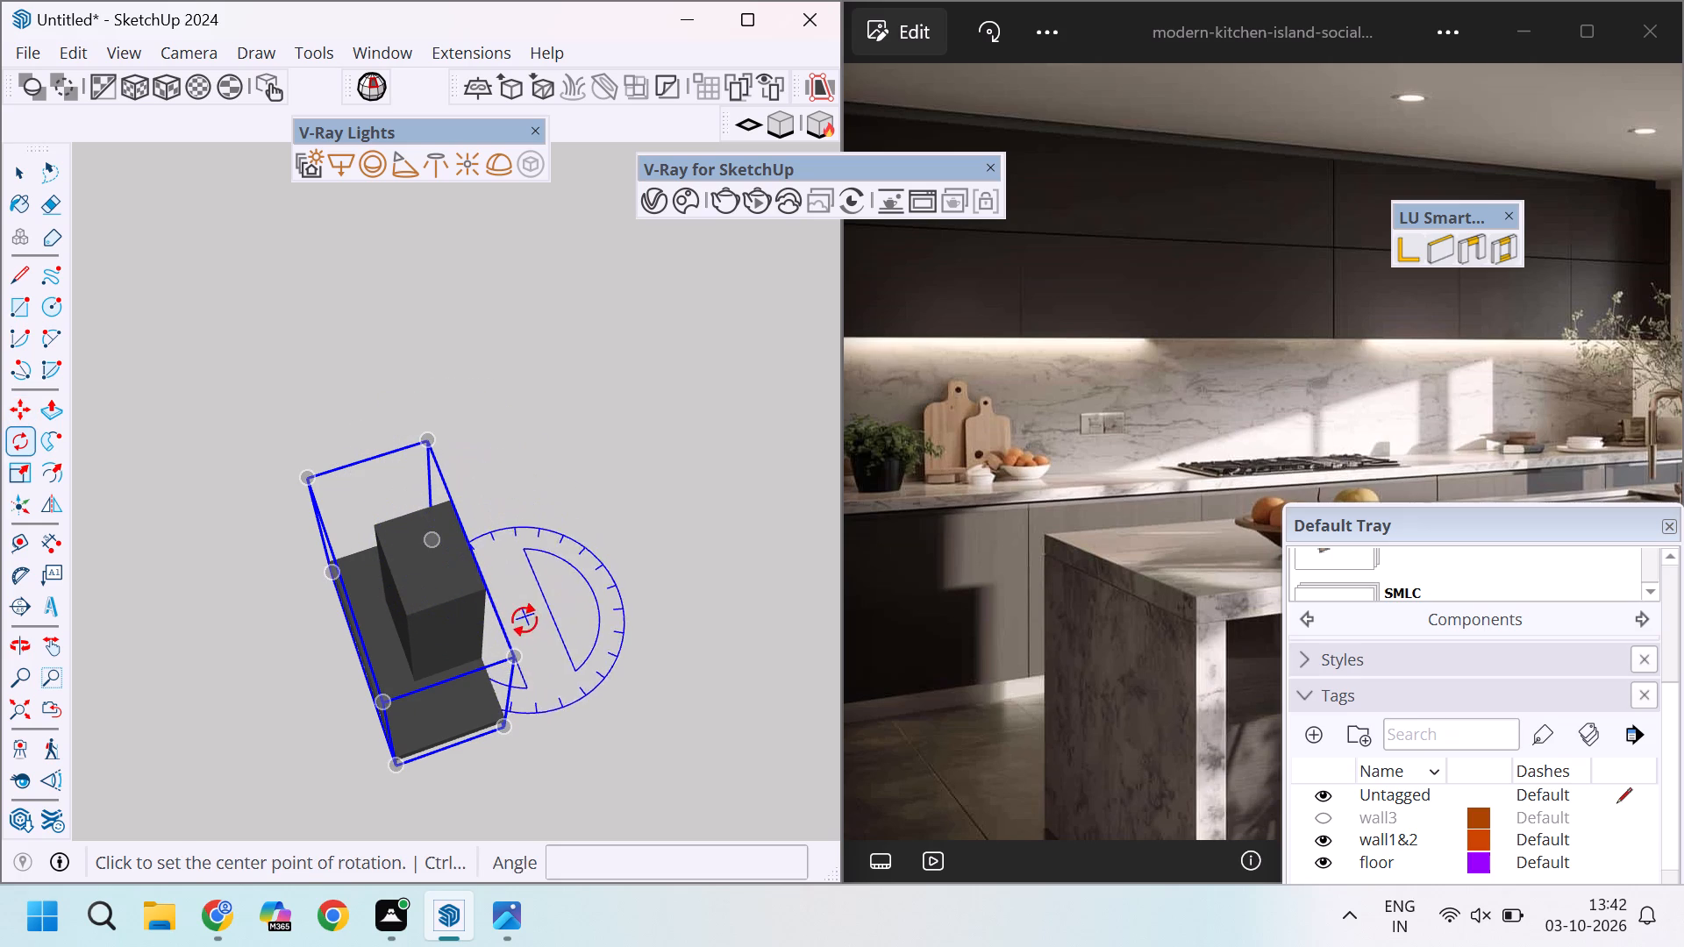
click(511, 716)
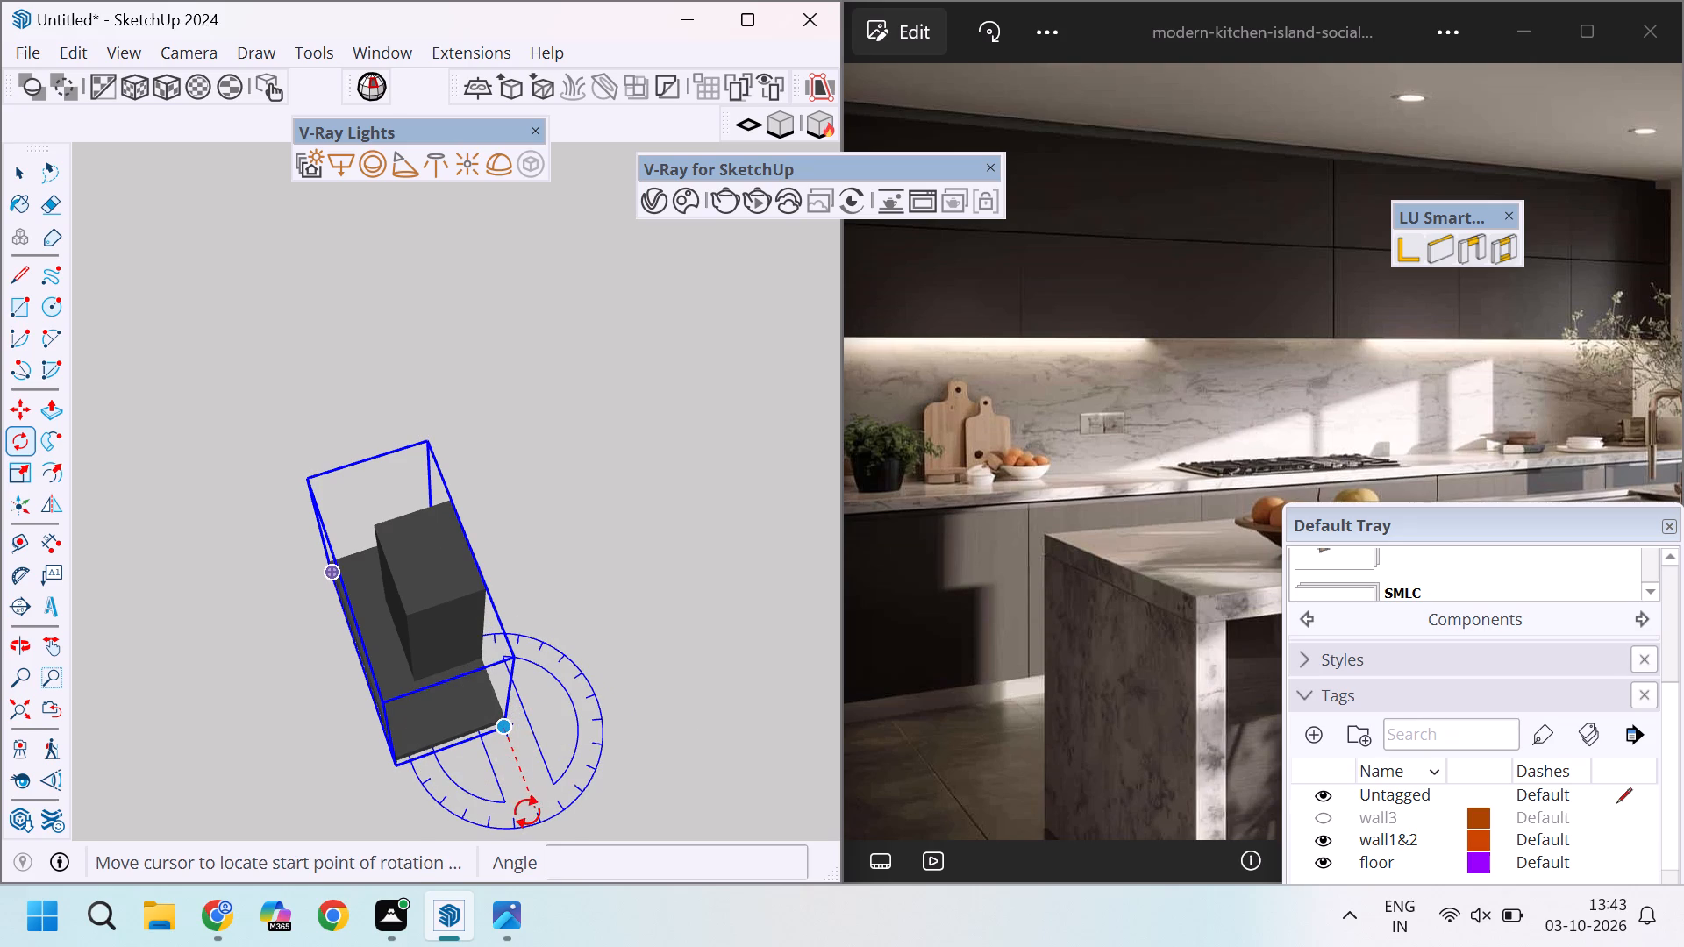
click(531, 812)
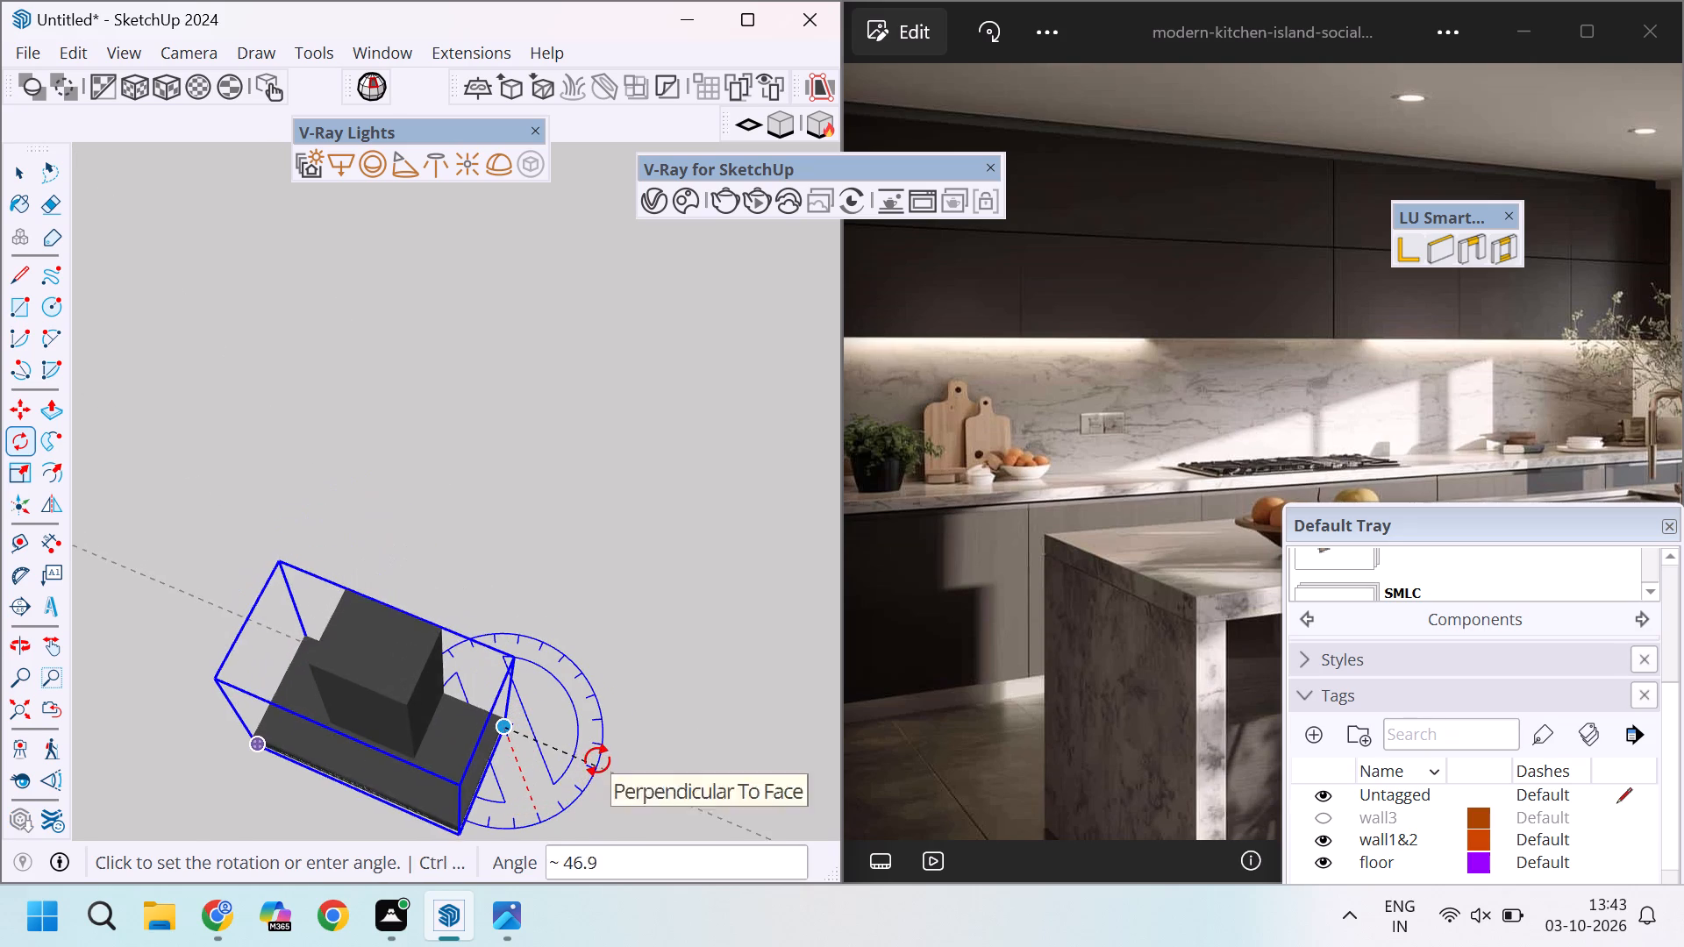
click(596, 700)
scroll(524, 529, down, 6)
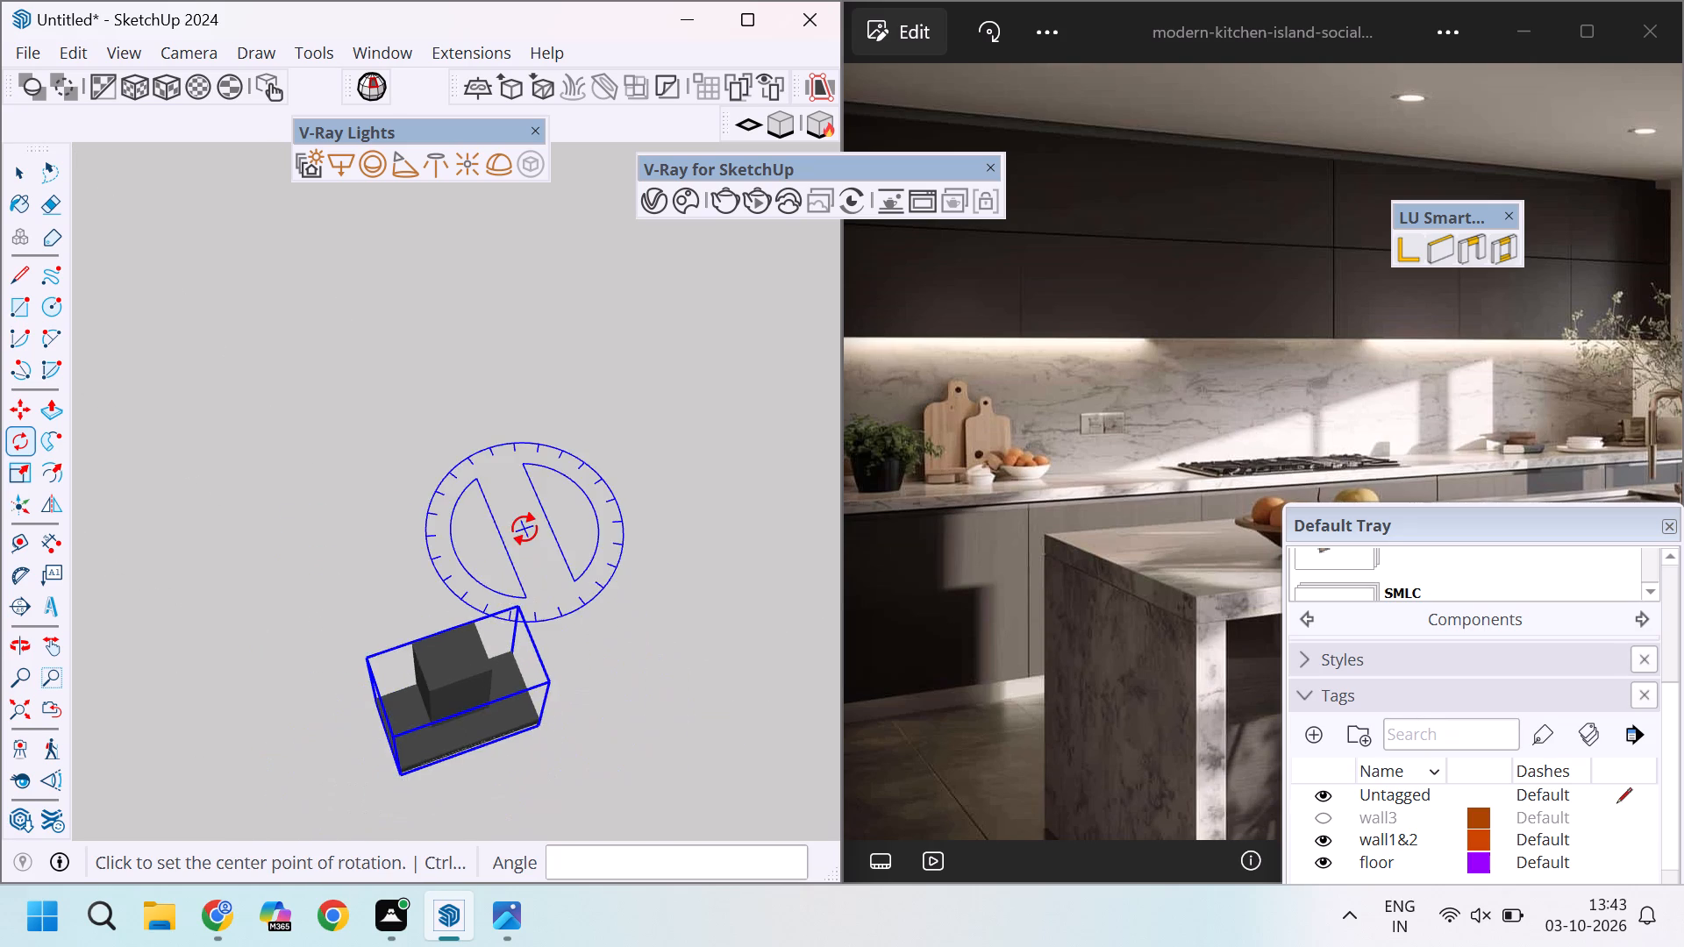
scroll(524, 659, up, 5)
key(space)
Move the chimney by the back top midpoint of its duct to the midpoint of the middle niche's back top edge, and deselect it.
middle_drag(610, 729, 462, 393)
scroll(590, 721, up, 1)
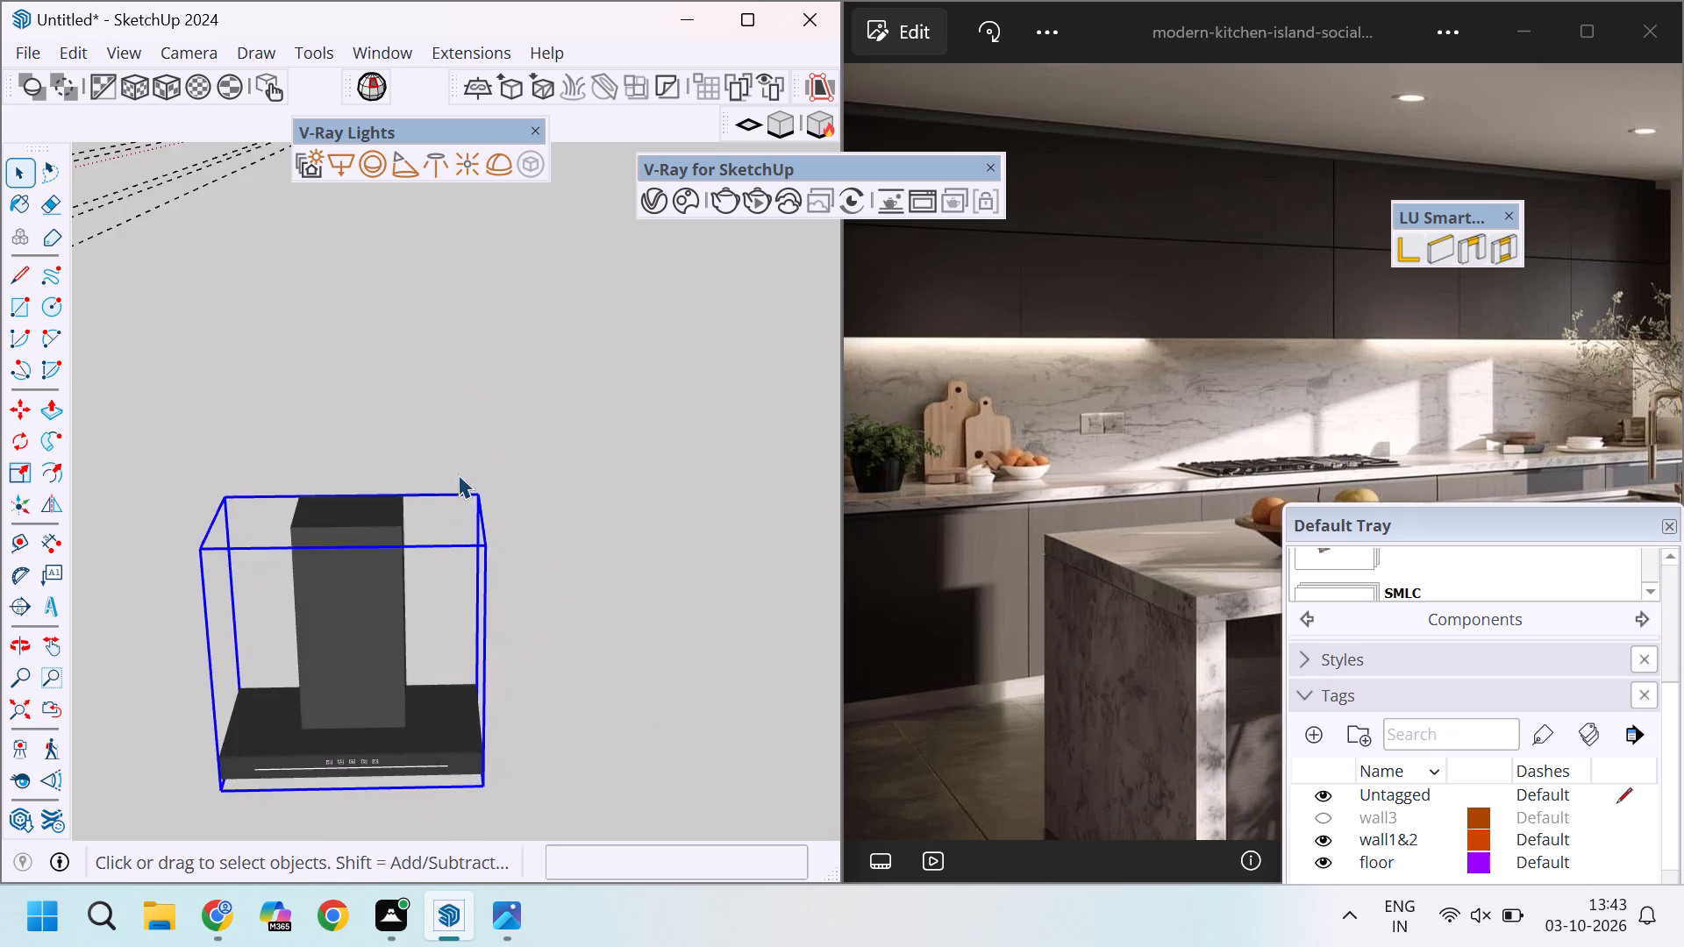
scroll(415, 758, up, 5)
scroll(471, 709, down, 5)
scroll(443, 668, up, 3)
scroll(416, 521, down, 4)
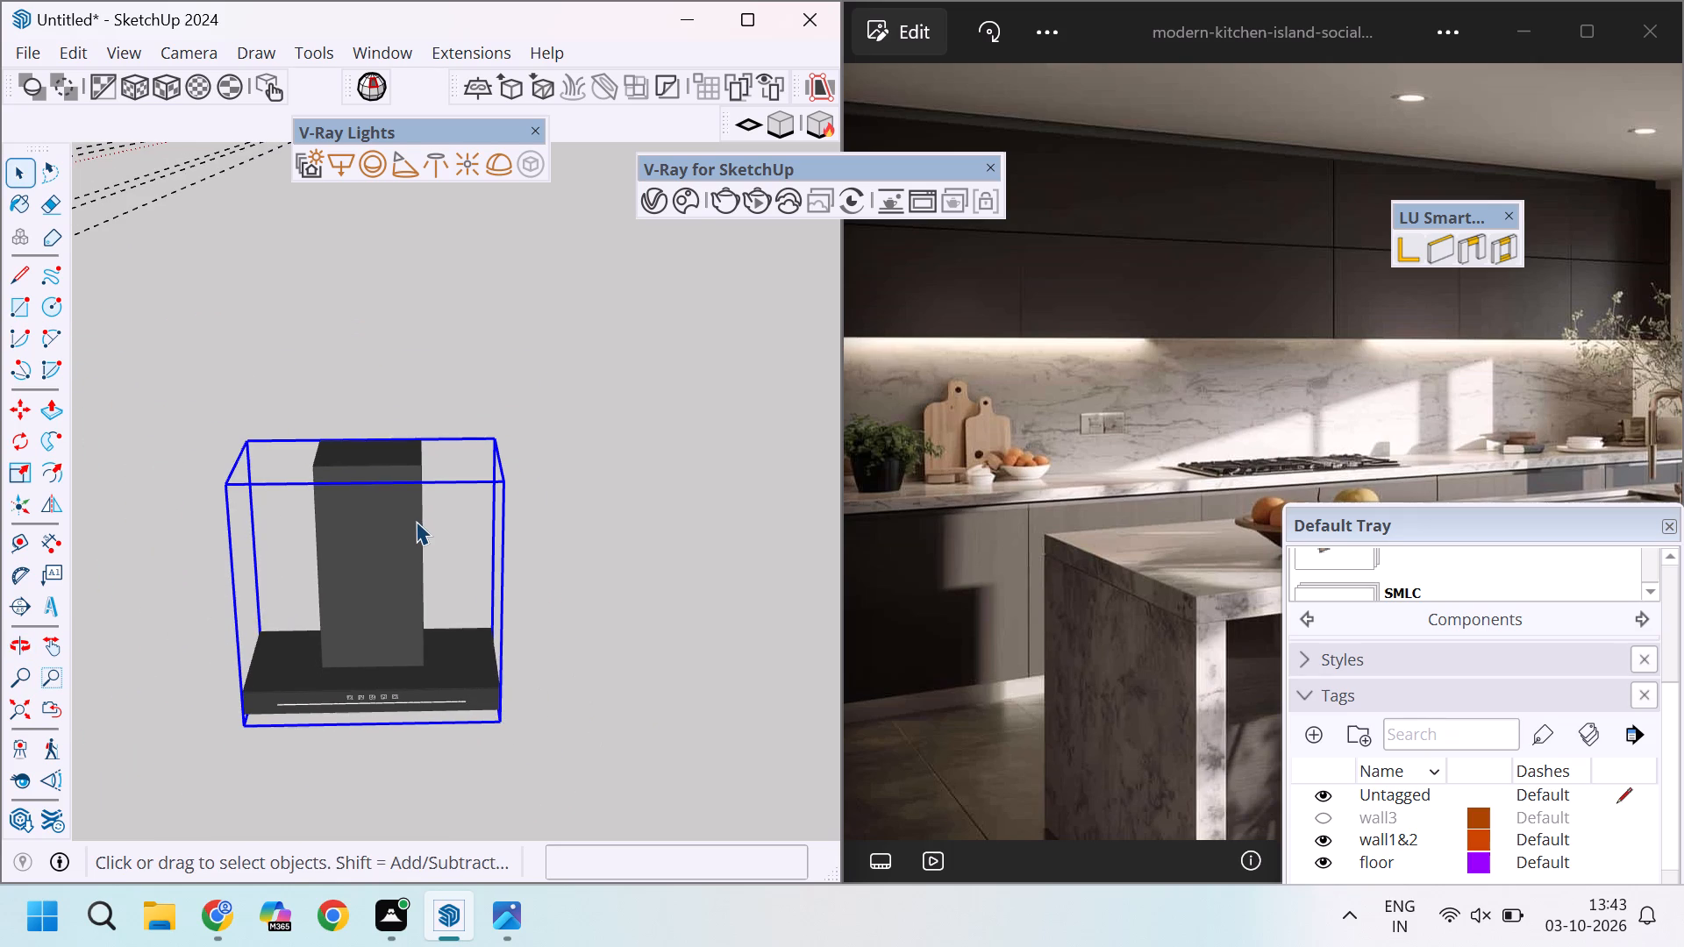
key(m)
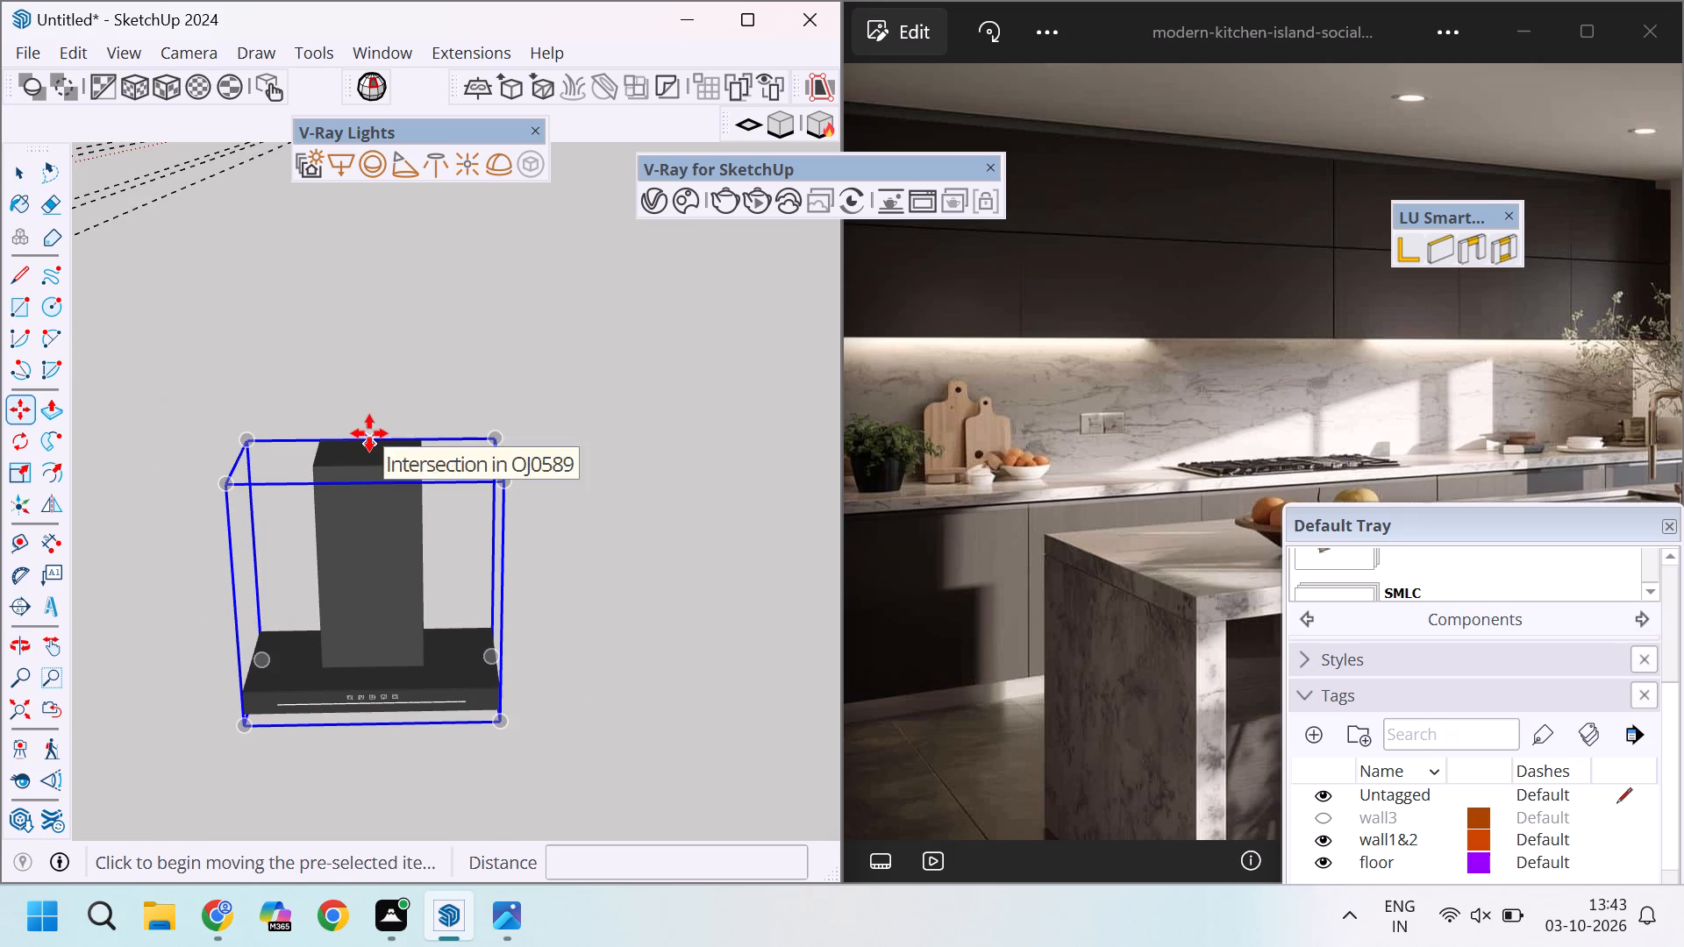
click(369, 433)
scroll(404, 374, down, 8)
scroll(415, 385, down, 20)
scroll(415, 385, down, 8)
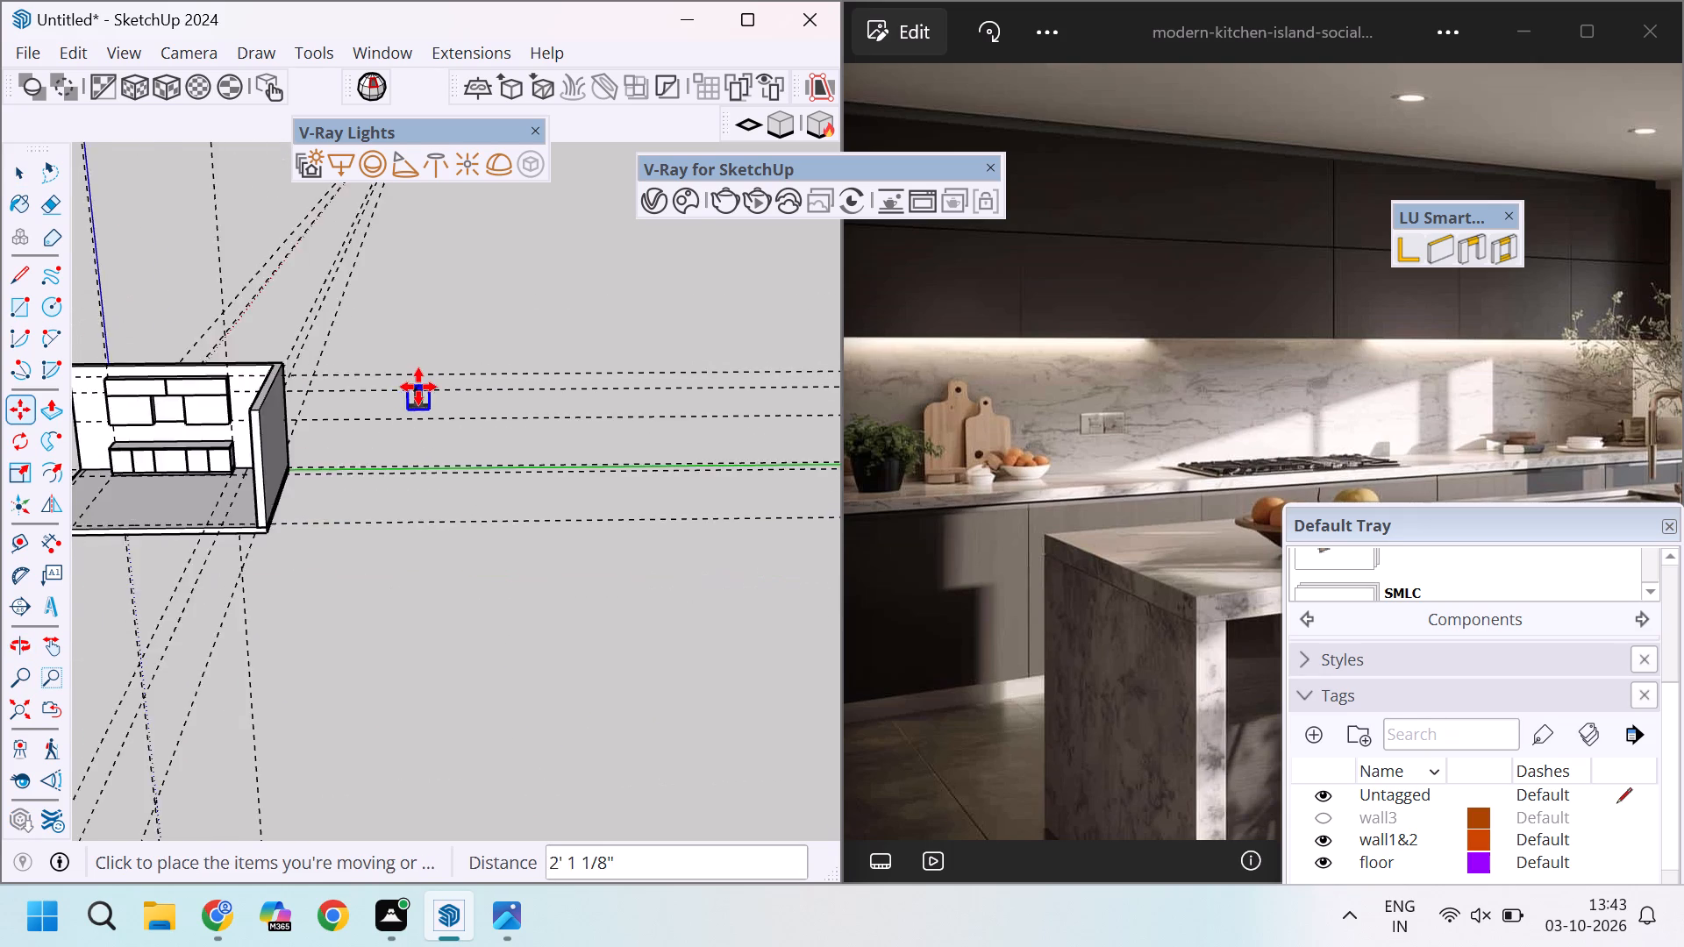
scroll(418, 387, down, 1)
scroll(294, 367, up, 20)
scroll(294, 367, up, 7)
middle_drag(396, 374, 365, 361)
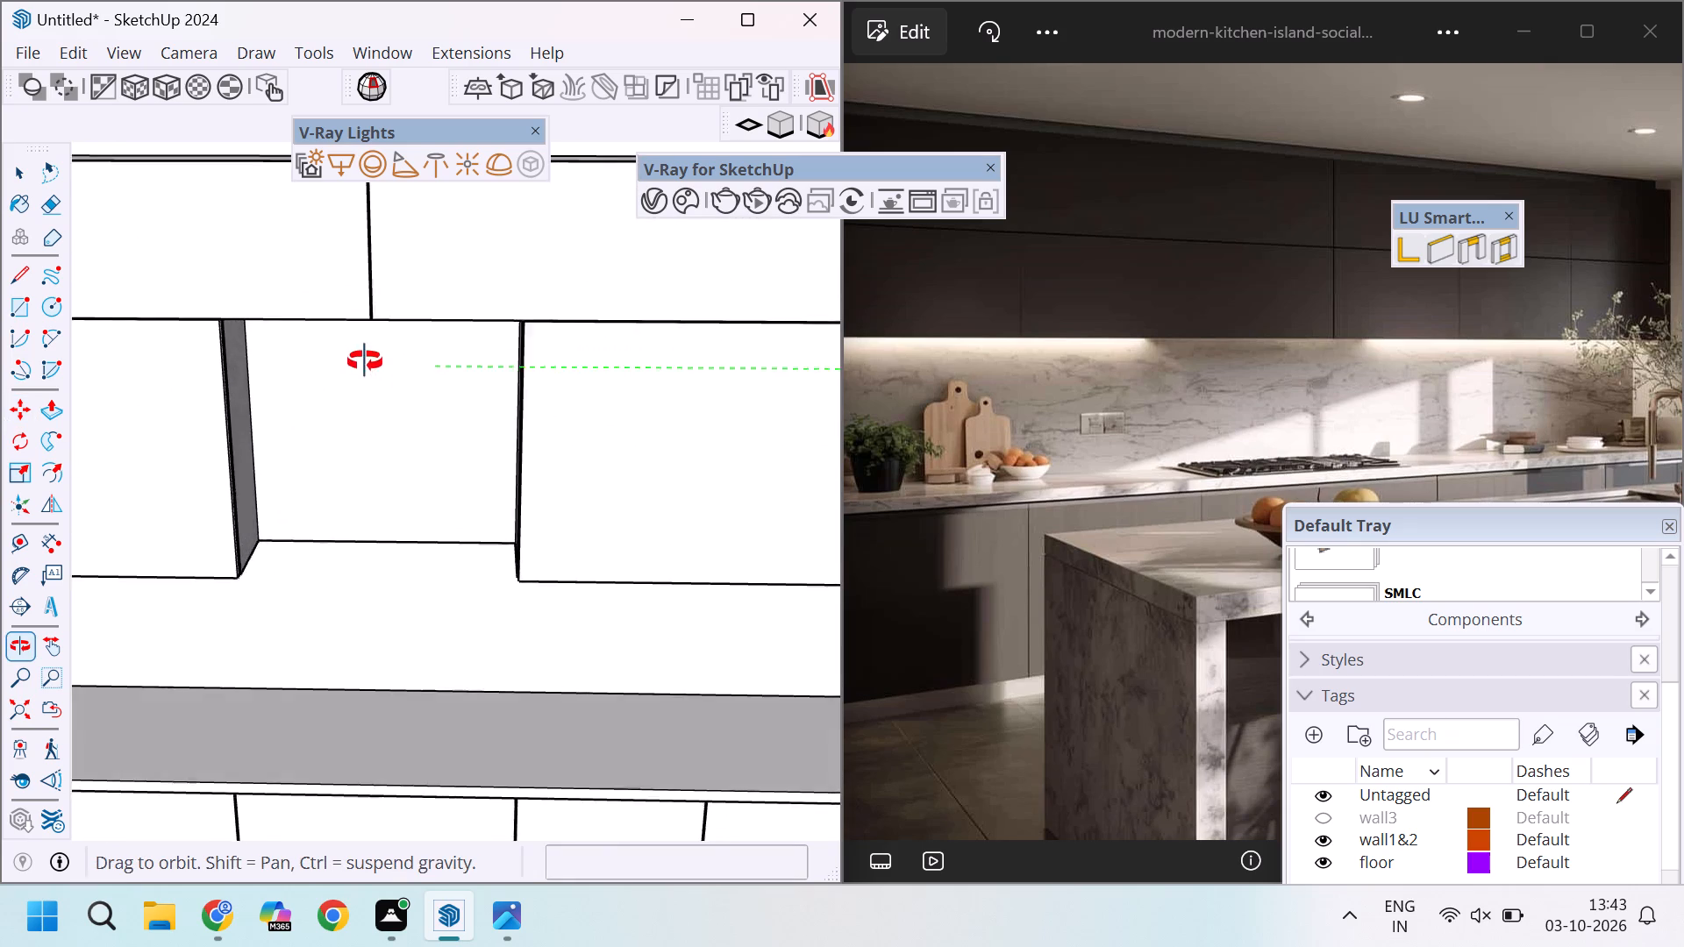
middle_drag(365, 361, 371, 226)
scroll(374, 224, up, 10)
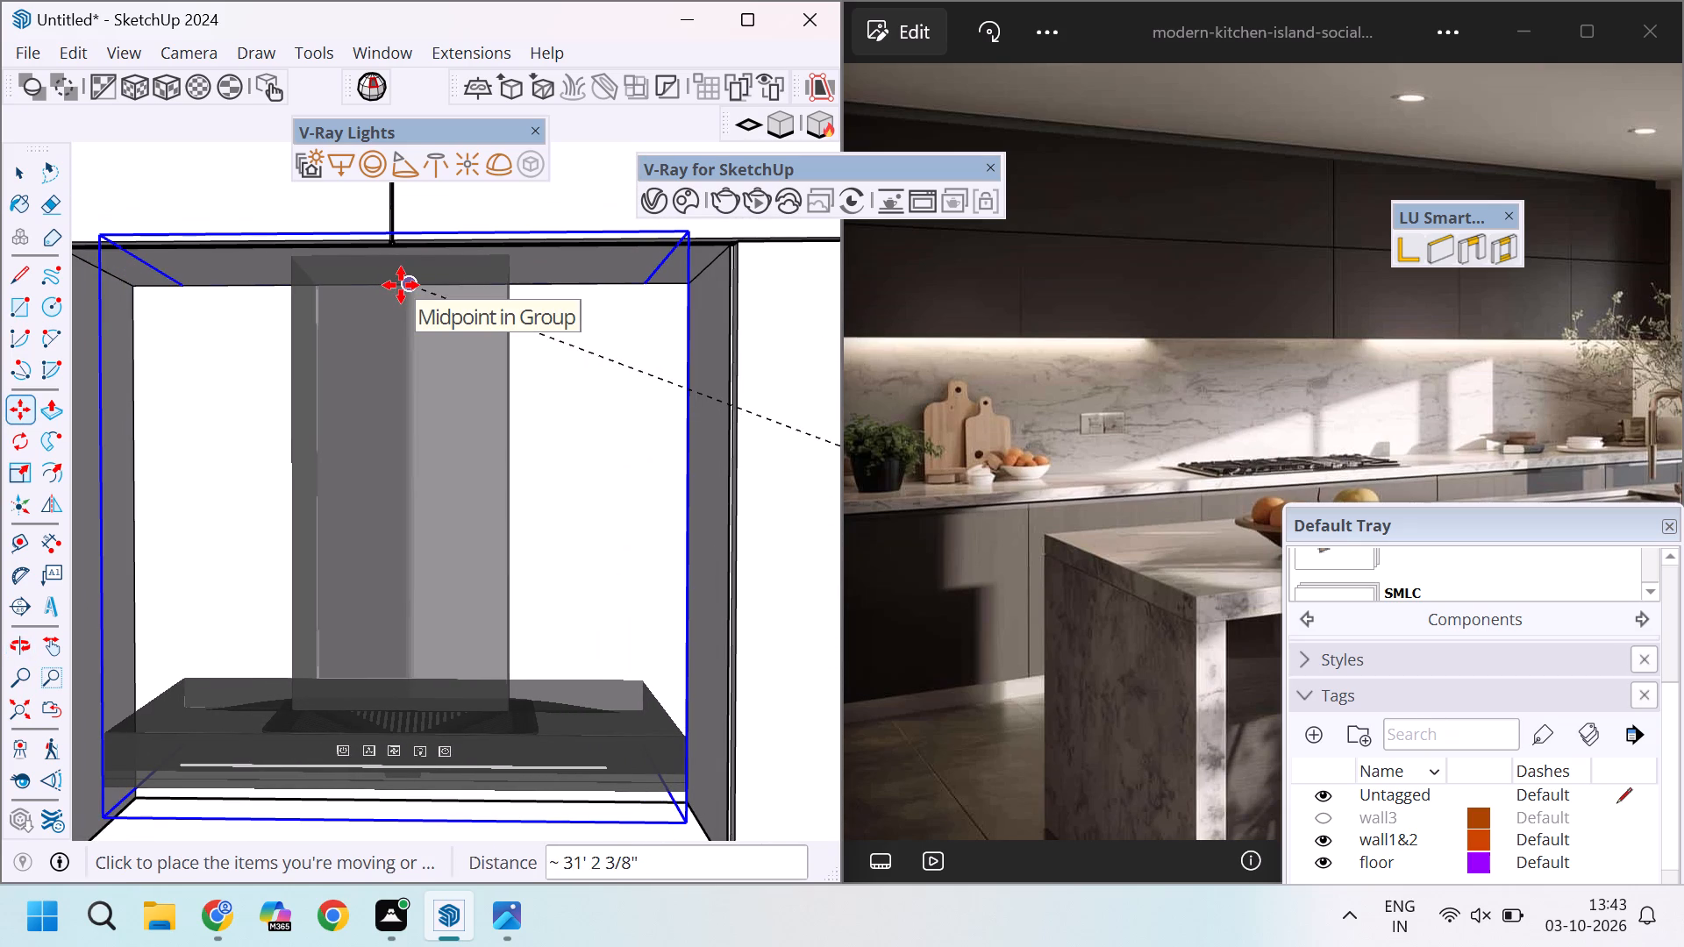
click(401, 285)
scroll(310, 304, down, 7)
scroll(446, 495, up, 3)
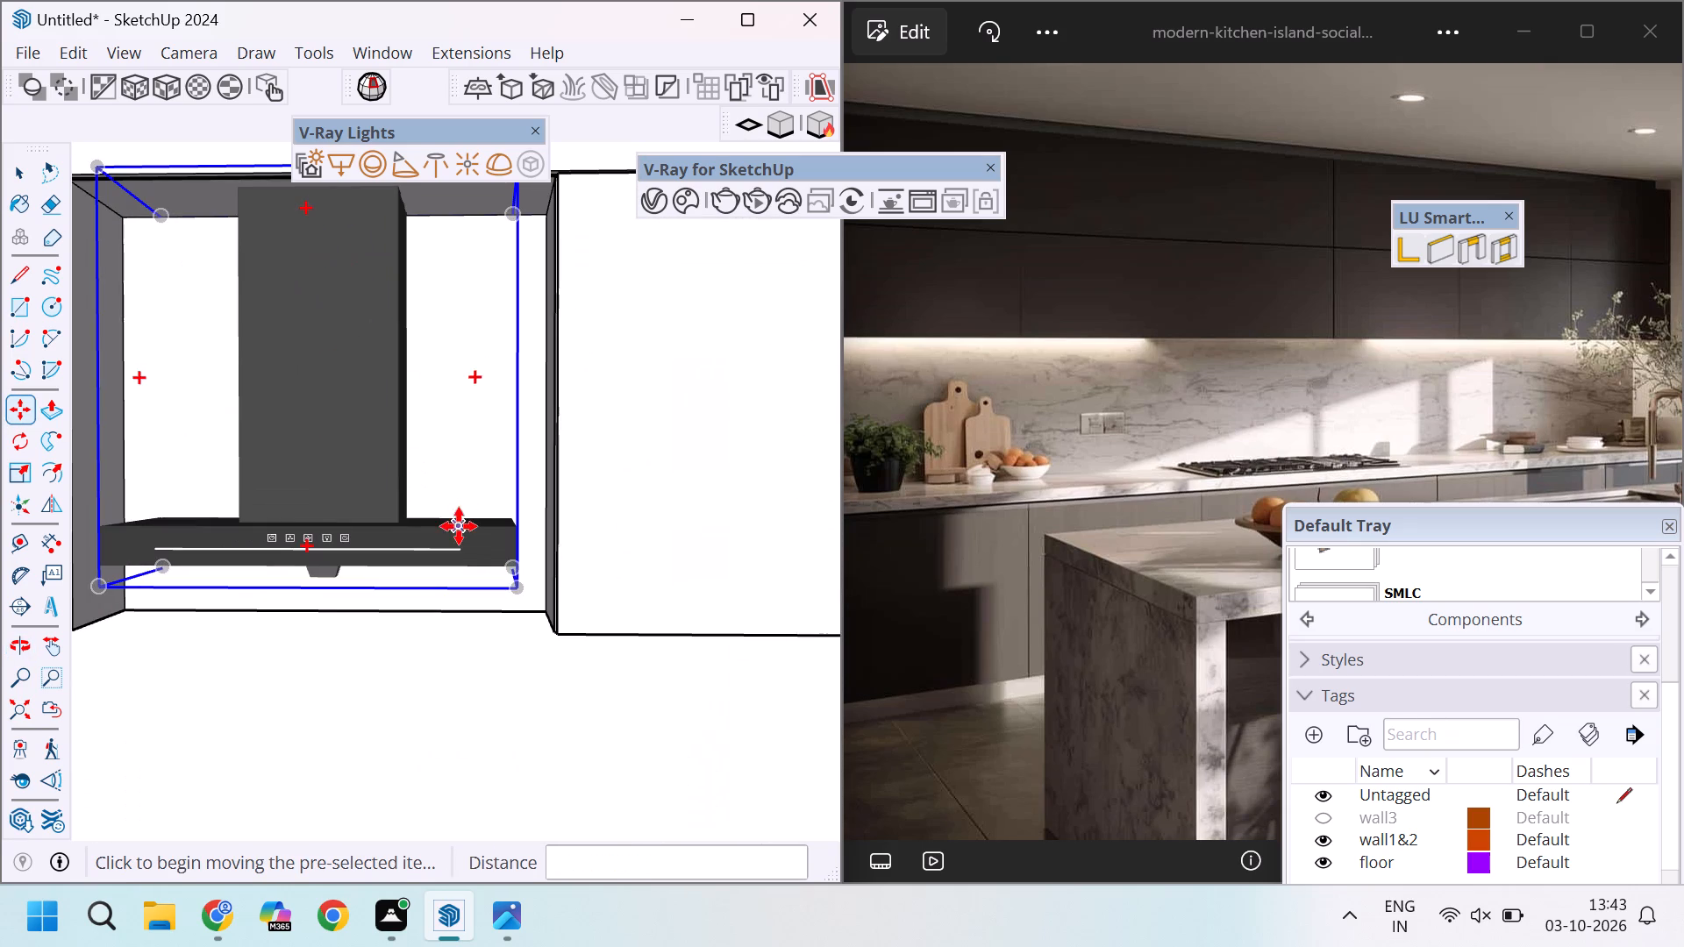
scroll(533, 595, down, 2)
scroll(433, 267, up, 6)
key(space)
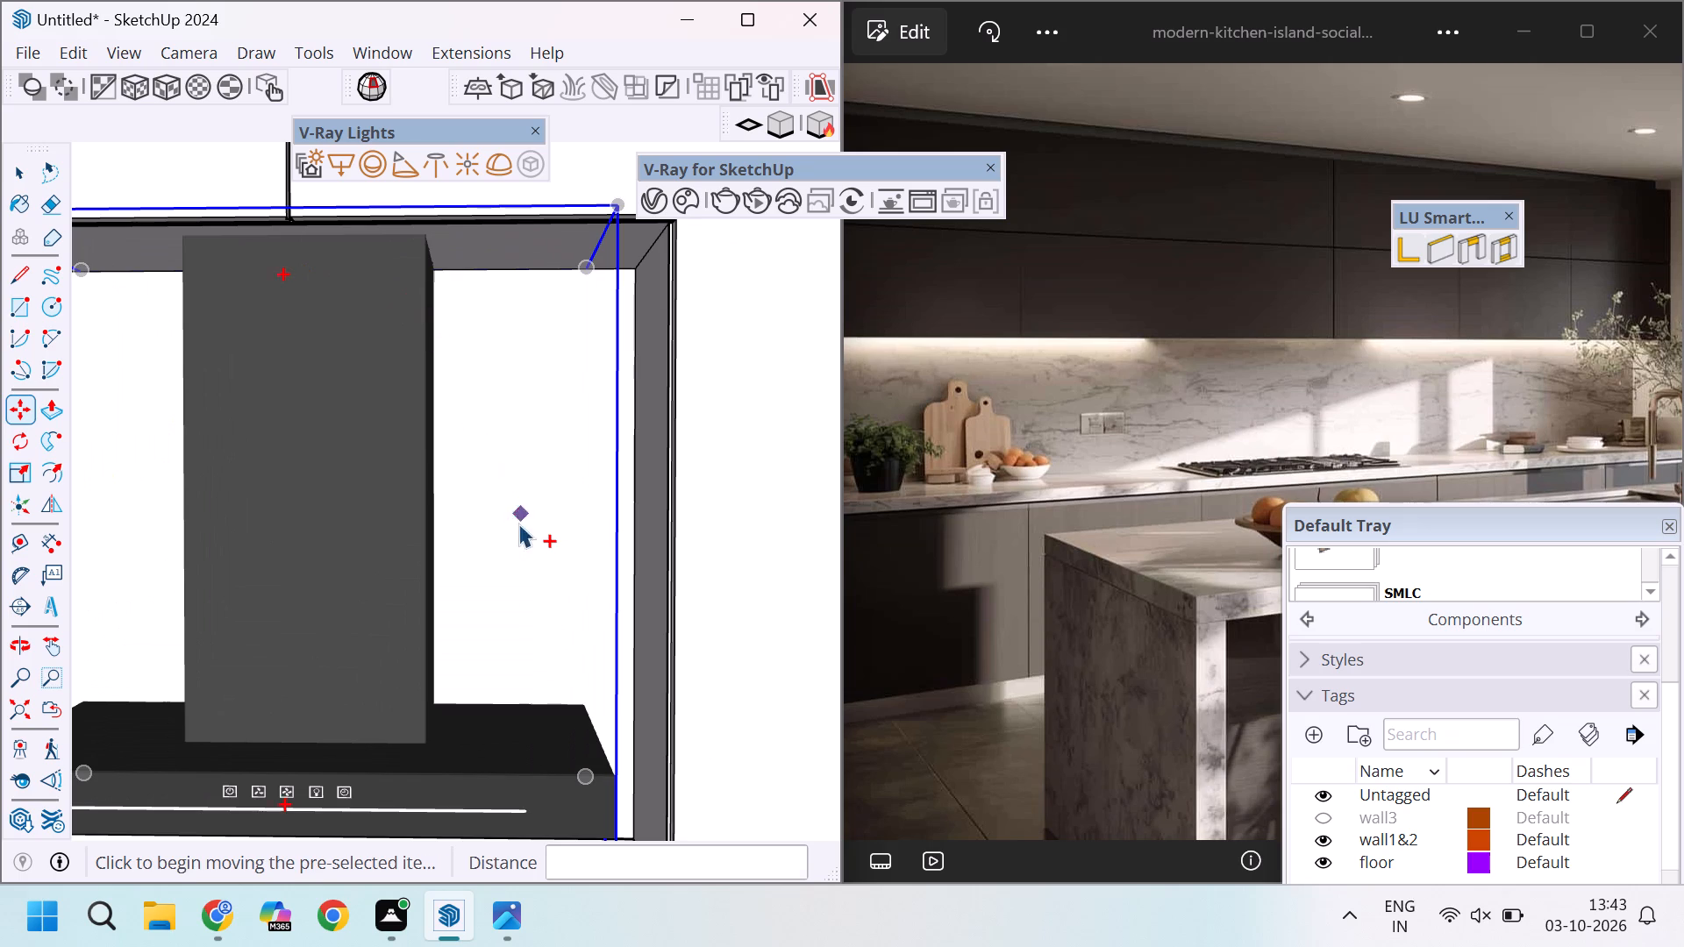
scroll(477, 490, down, 16)
click(506, 231)
Examine the chimney's placement in the middle niche from the front, from below and from above.
scroll(467, 688, up, 1)
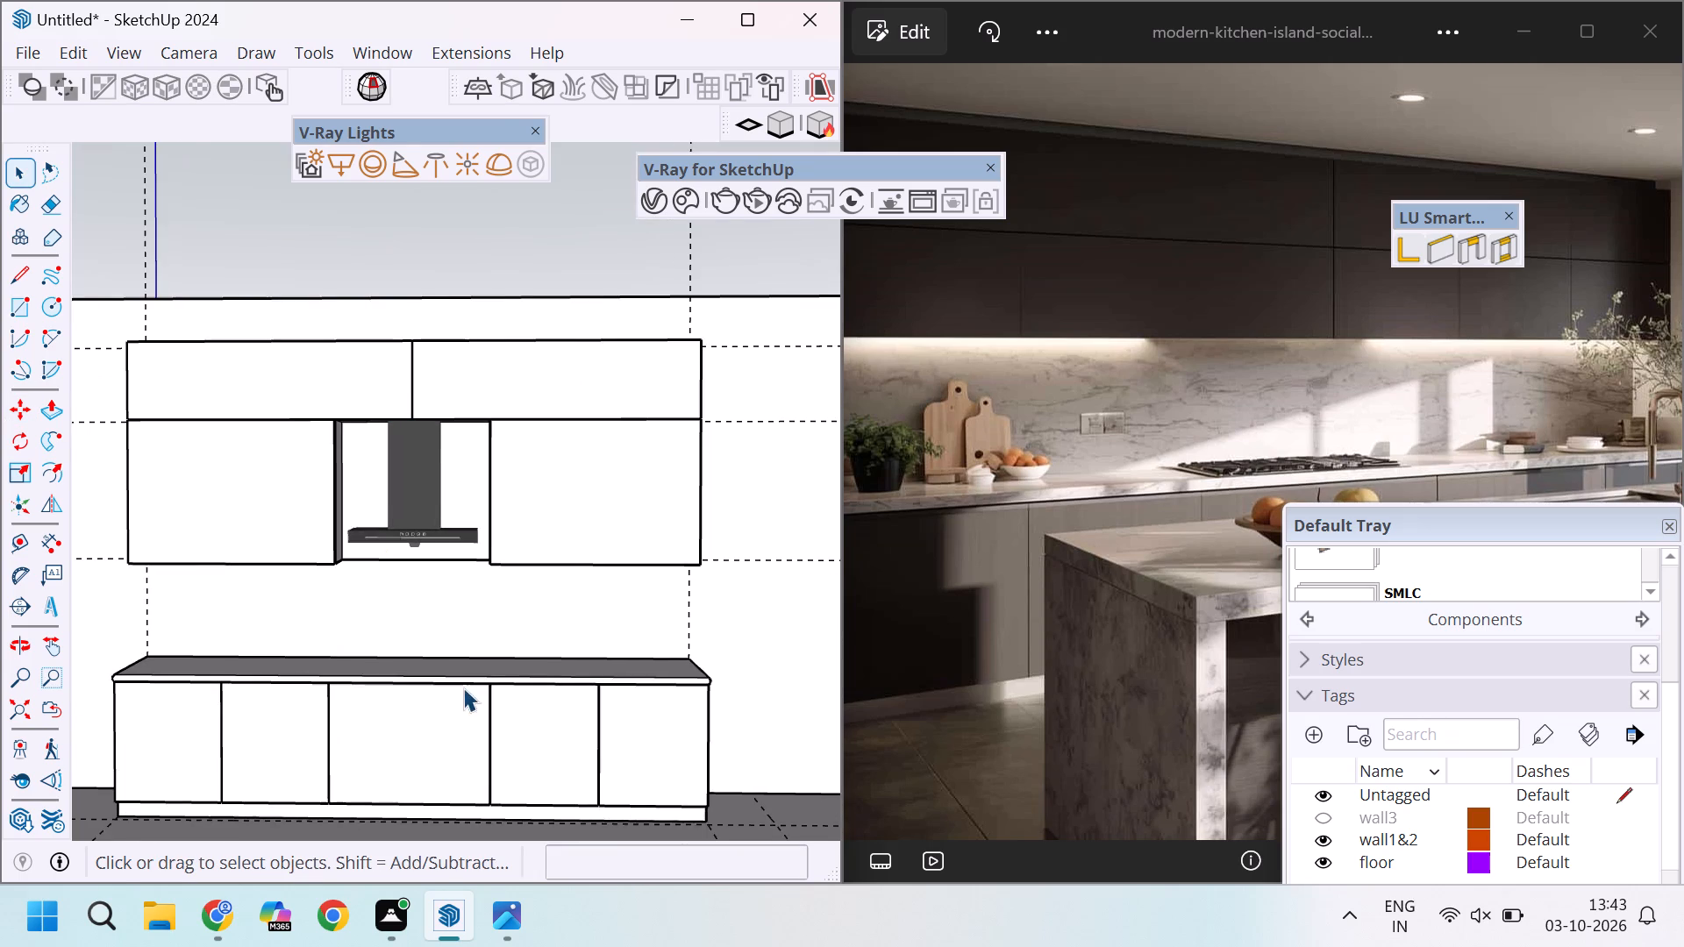
middle_drag(463, 687, 589, 680)
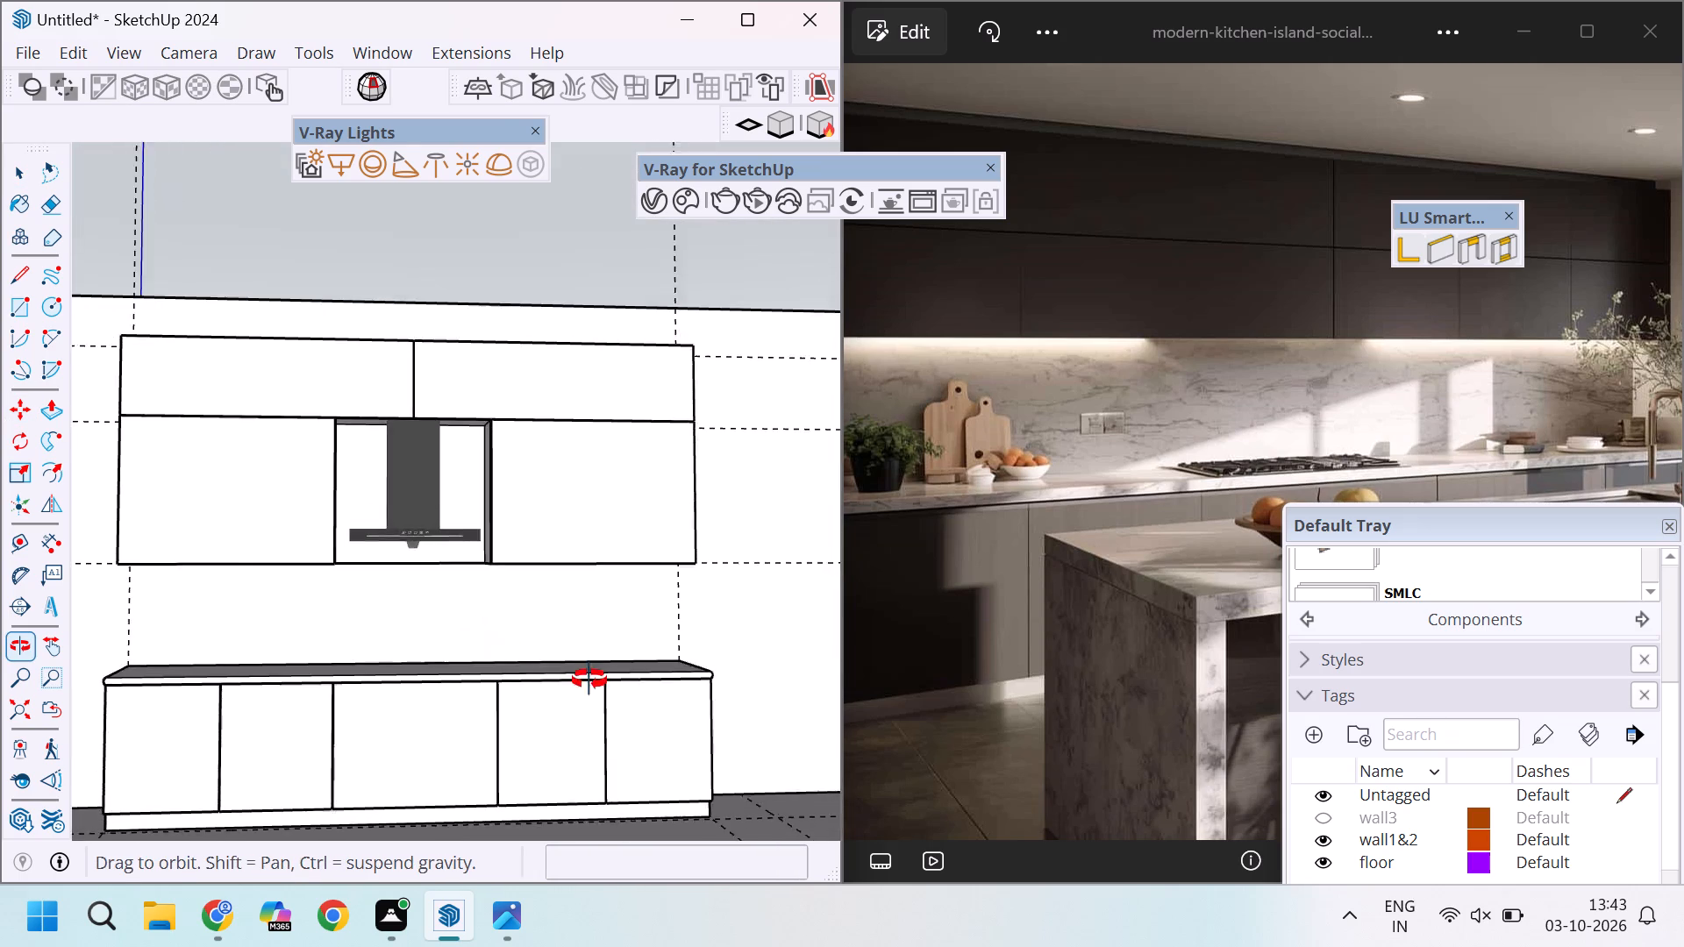
middle_drag(589, 680, 658, 681)
scroll(520, 562, up, 5)
scroll(458, 519, up, 3)
middle_drag(414, 589, 296, 528)
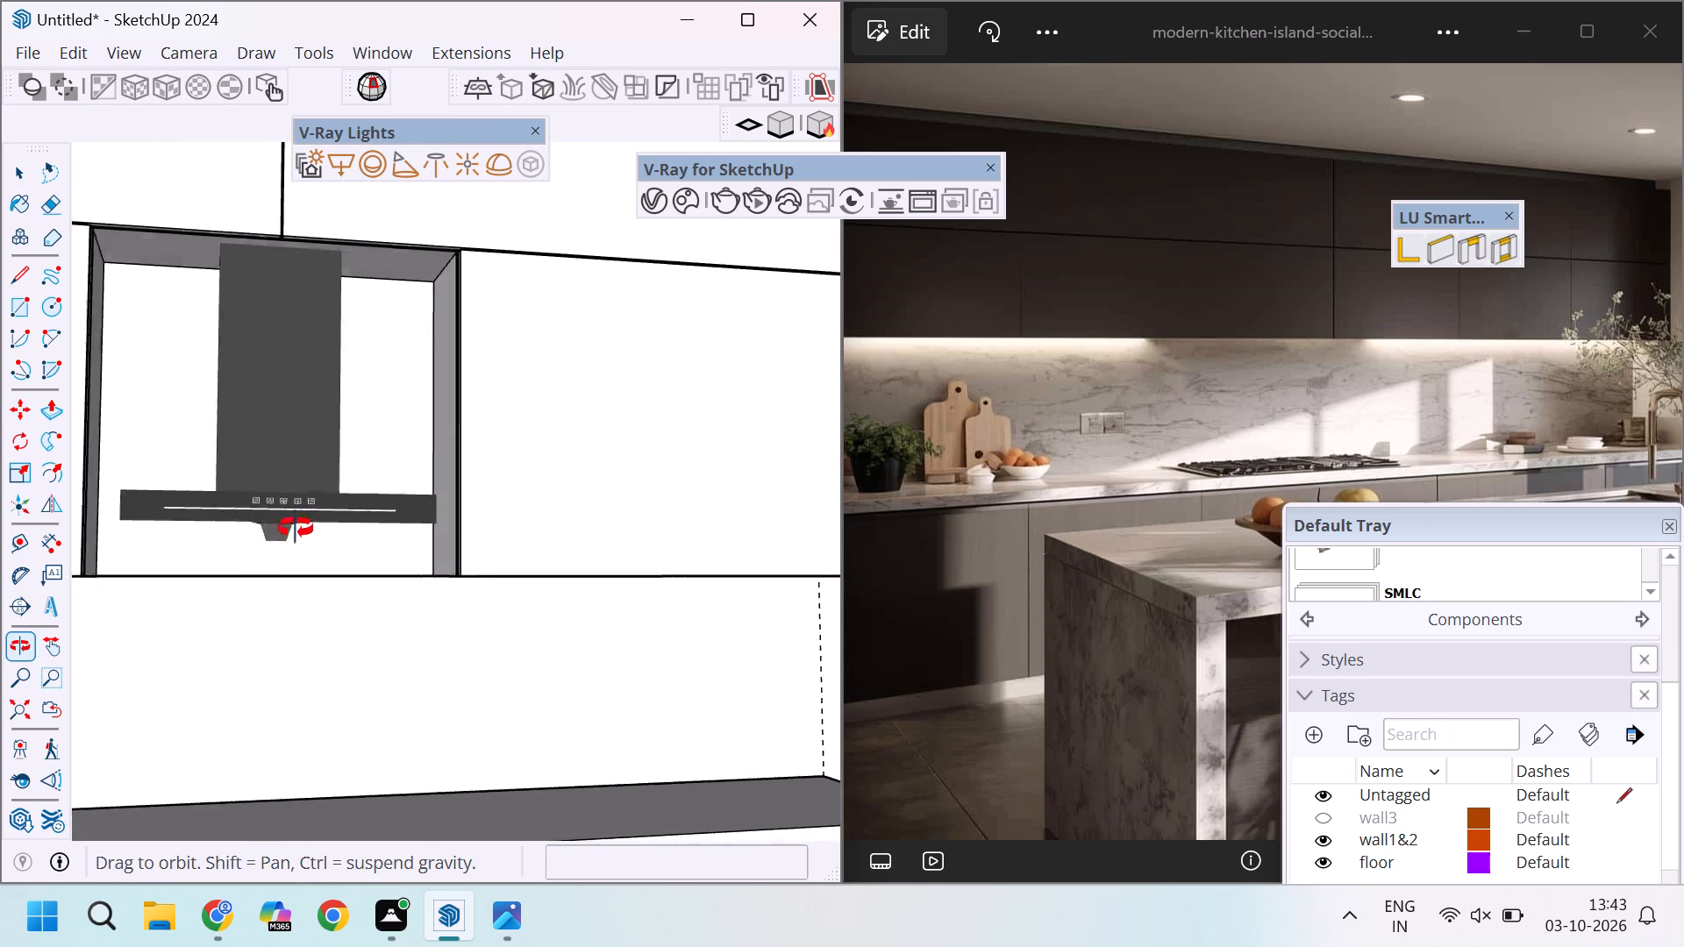
middle_drag(296, 528, 289, 423)
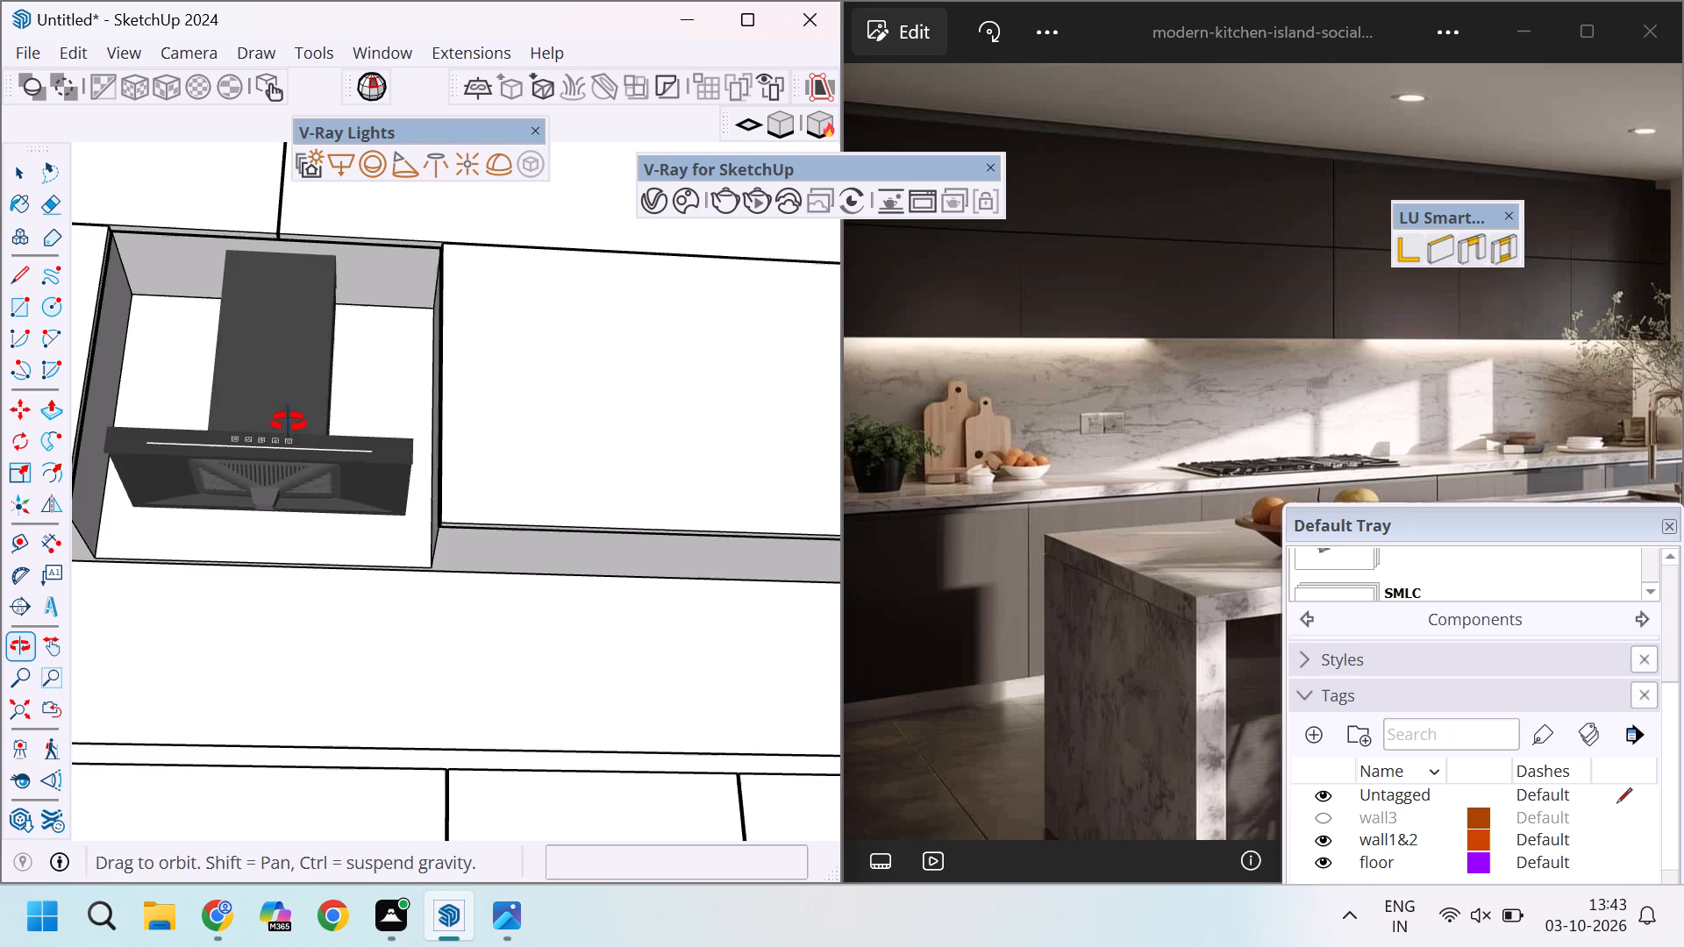
middle_drag(289, 423, 268, 755)
scroll(367, 551, down, 11)
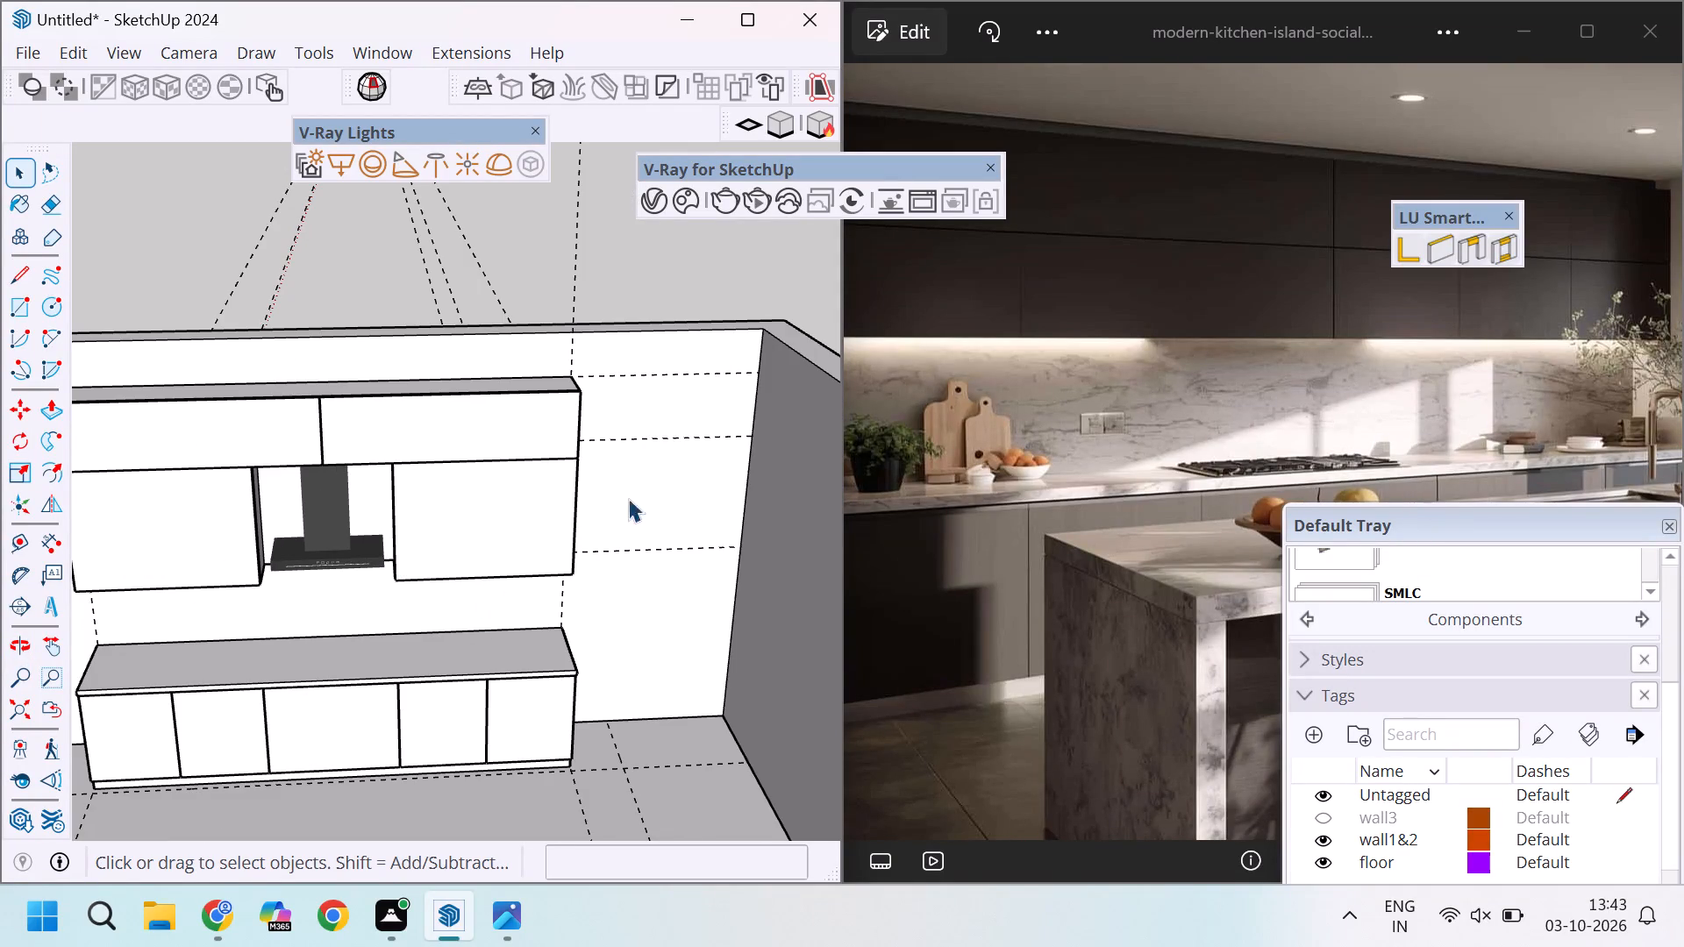
scroll(446, 404, up, 9)
scroll(402, 506, up, 3)
scroll(431, 632, down, 6)
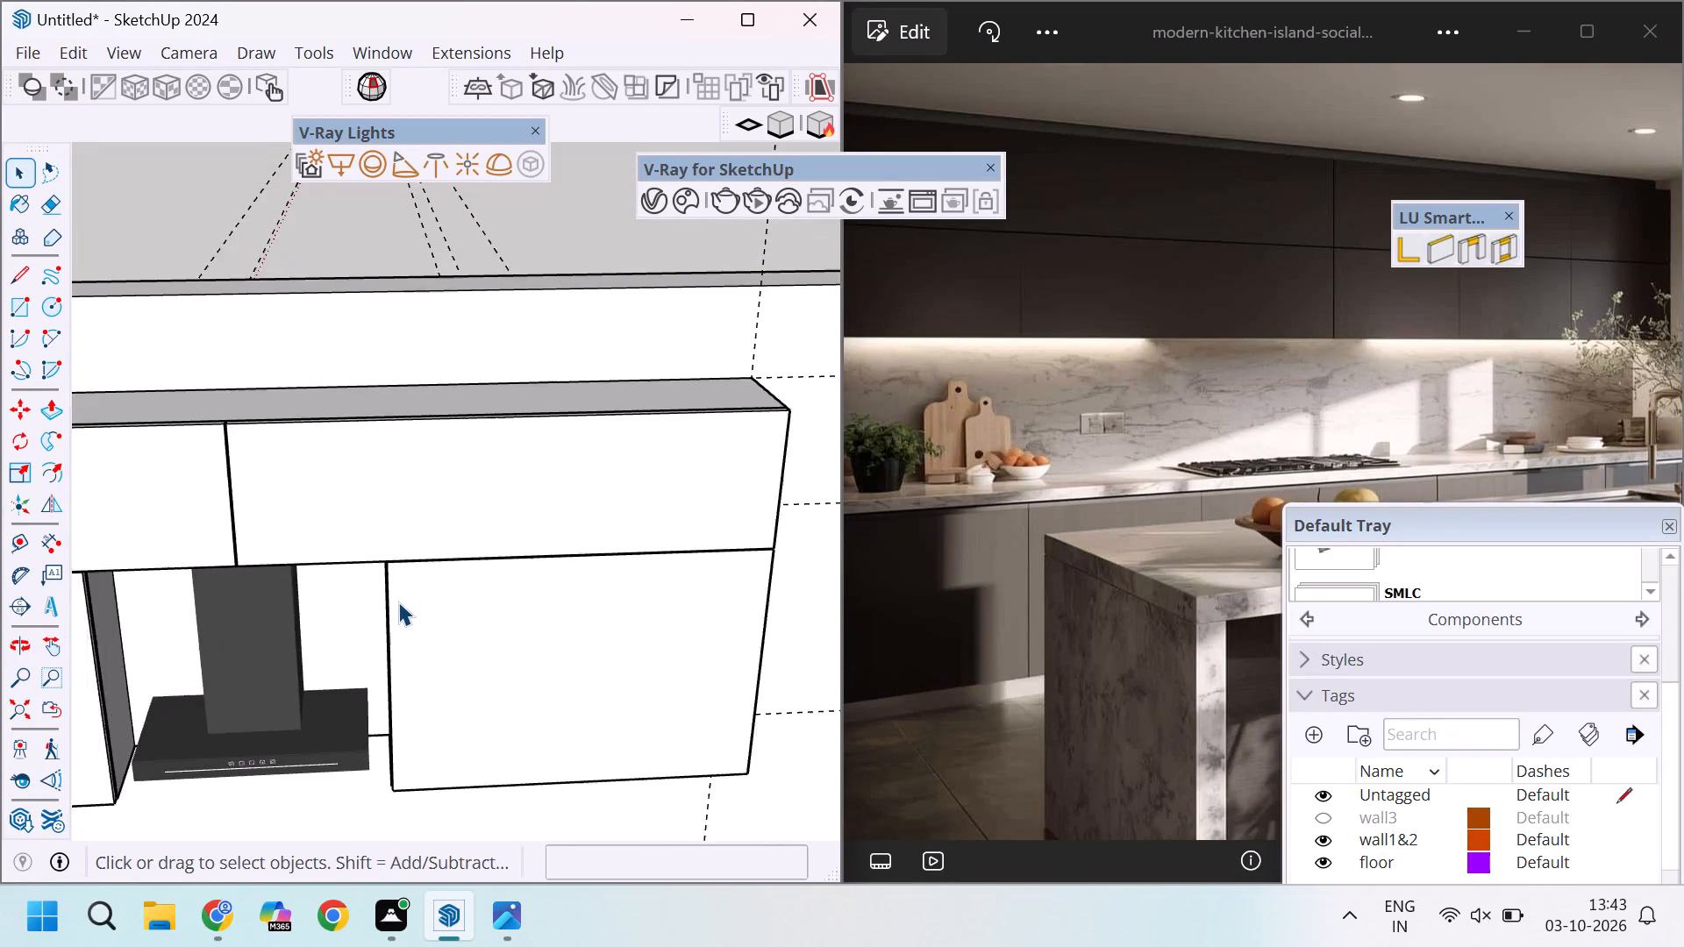
scroll(398, 602, down, 13)
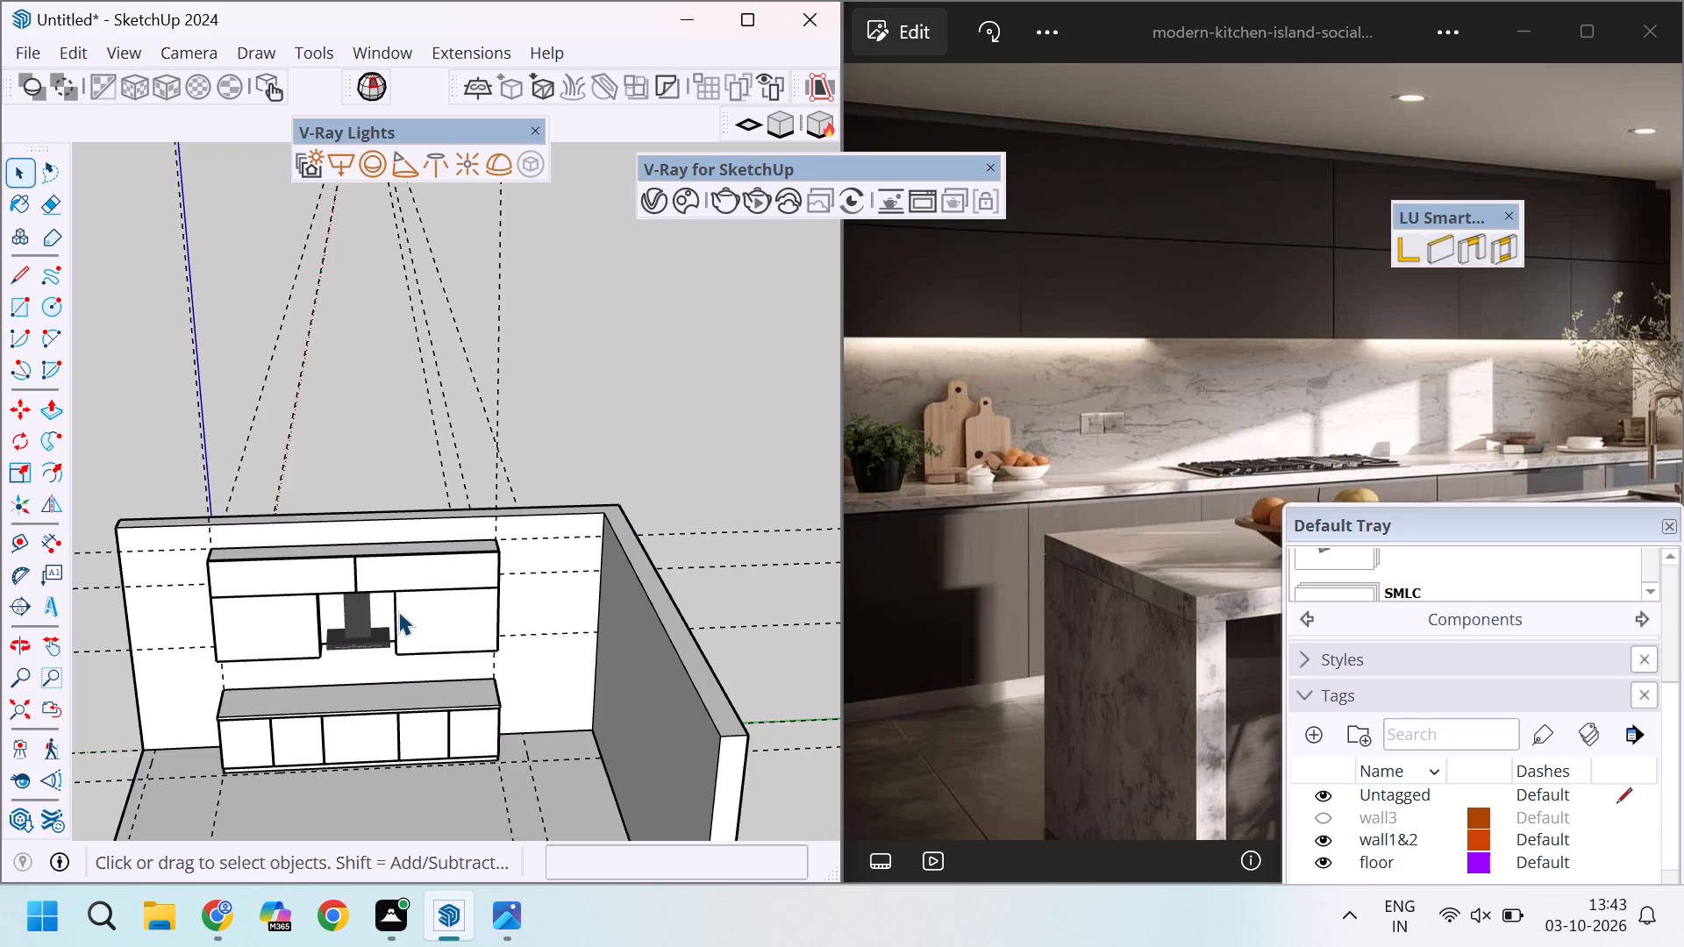
scroll(330, 582, up, 14)
scroll(395, 650, down, 2)
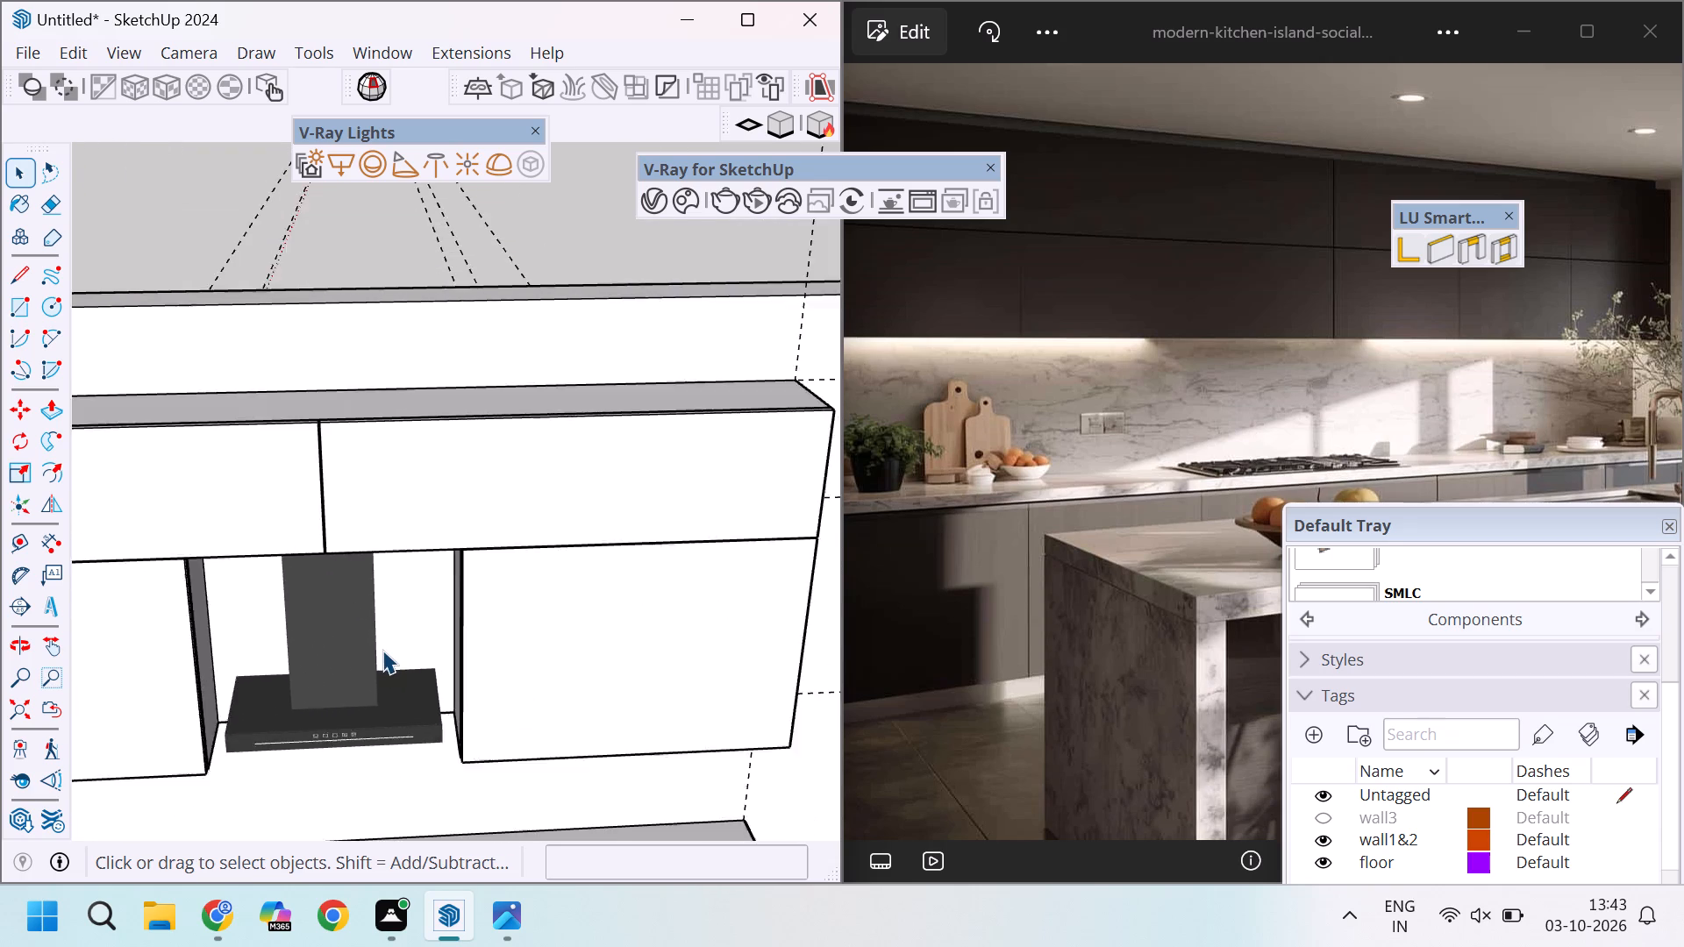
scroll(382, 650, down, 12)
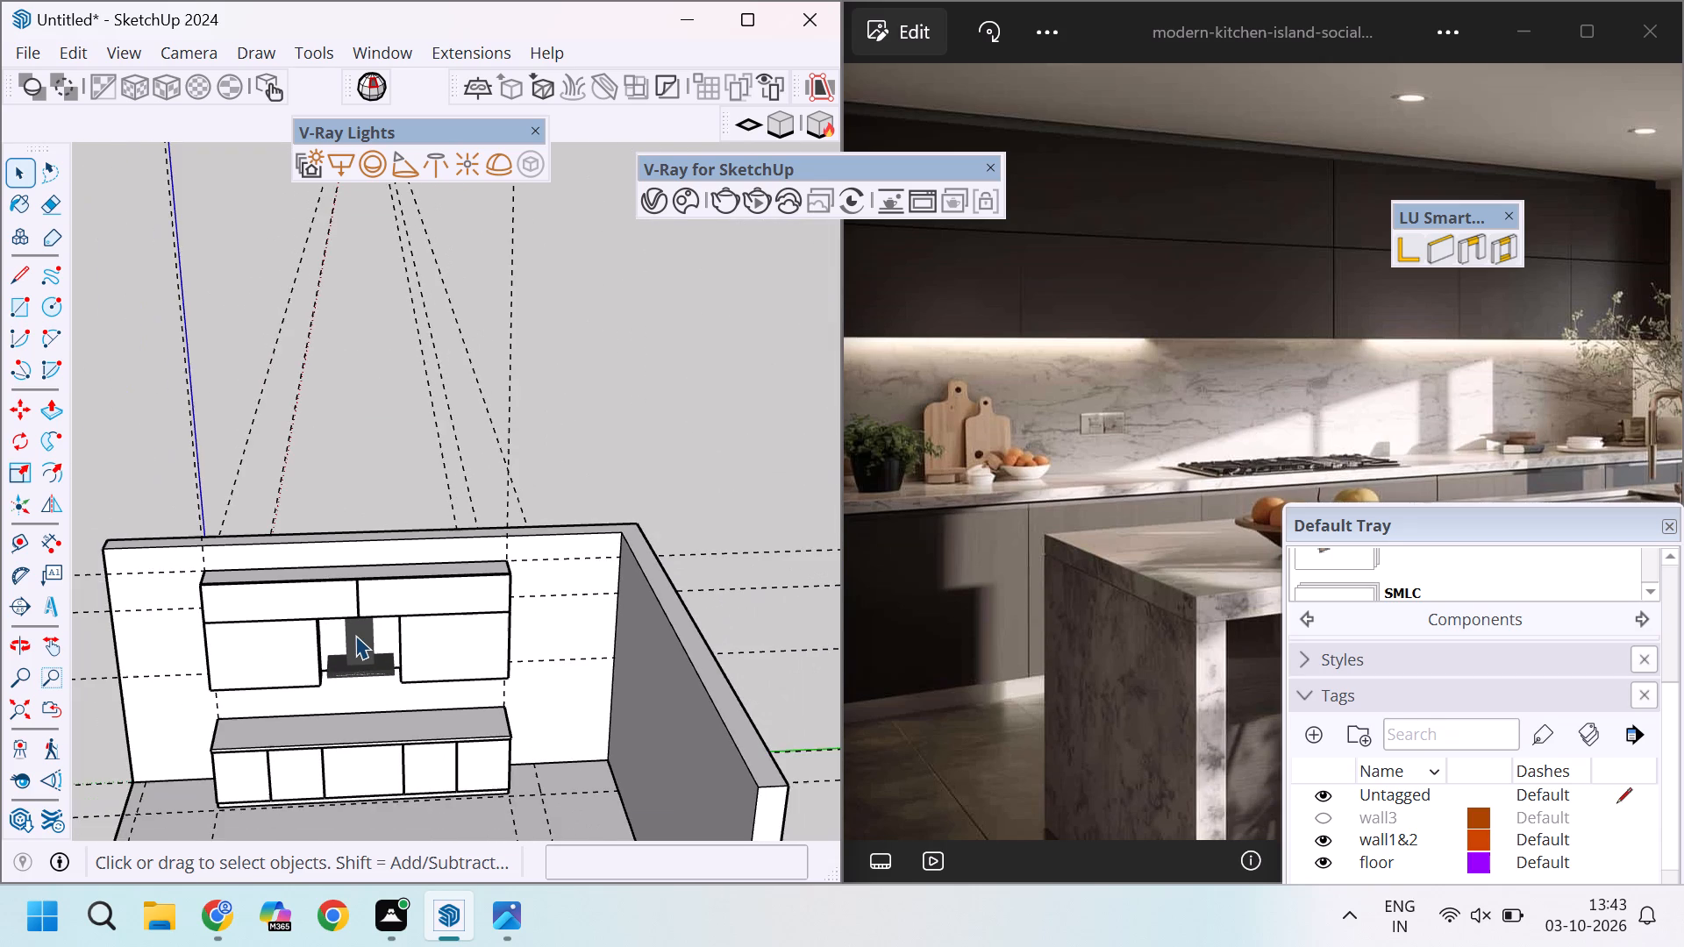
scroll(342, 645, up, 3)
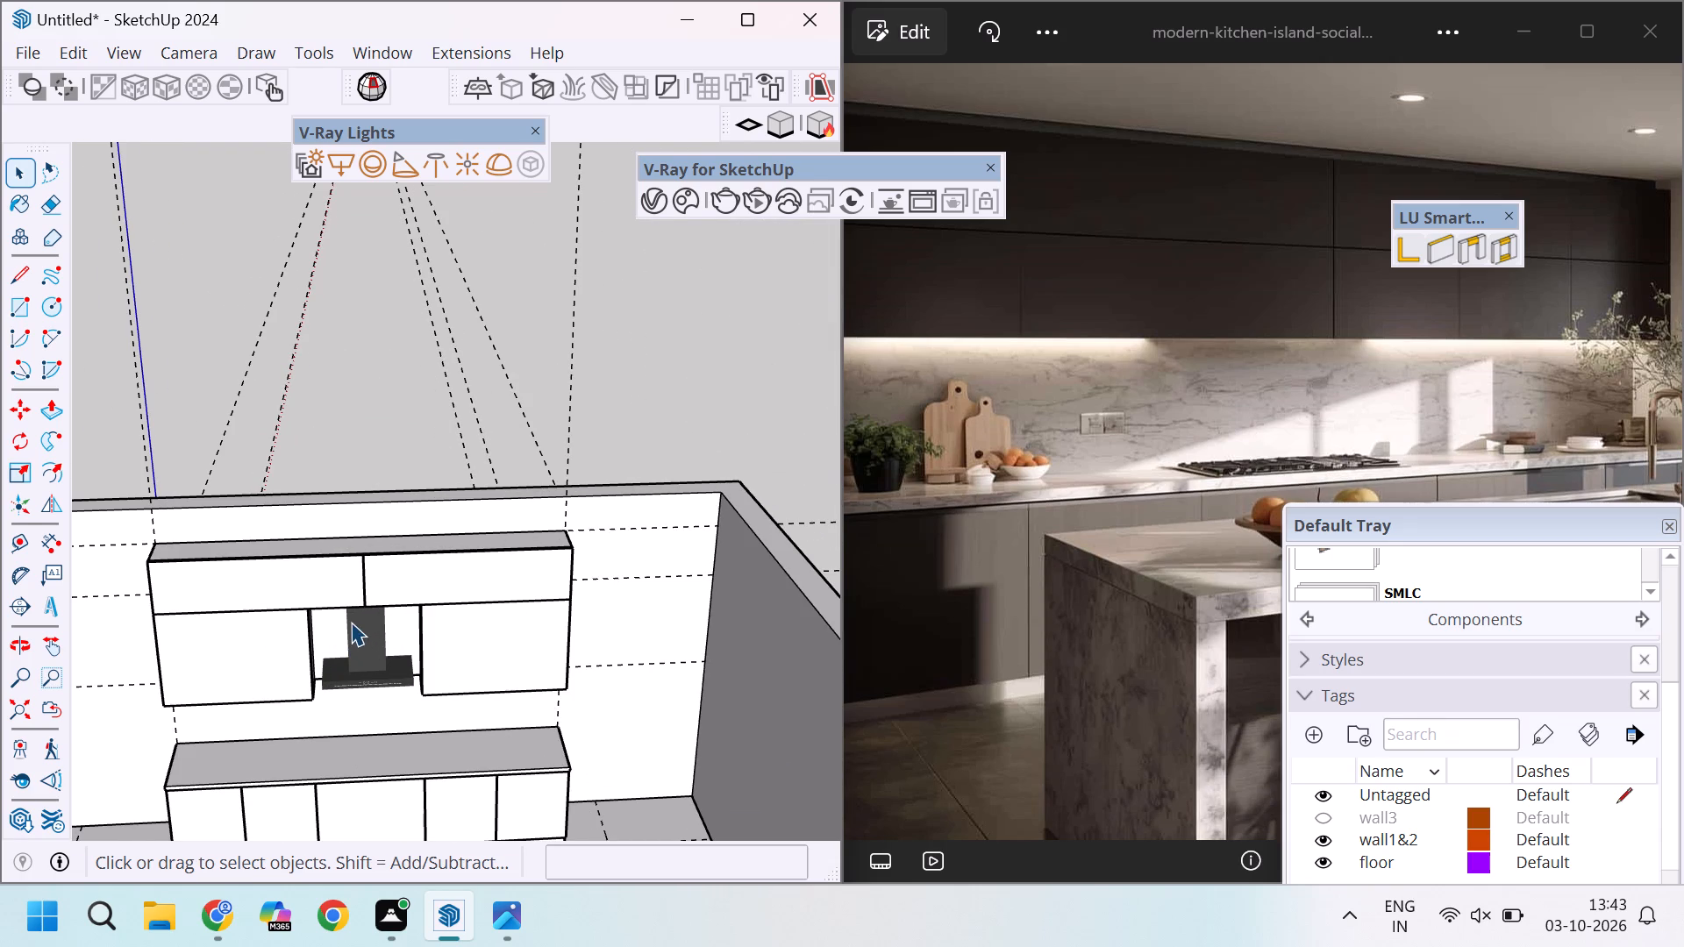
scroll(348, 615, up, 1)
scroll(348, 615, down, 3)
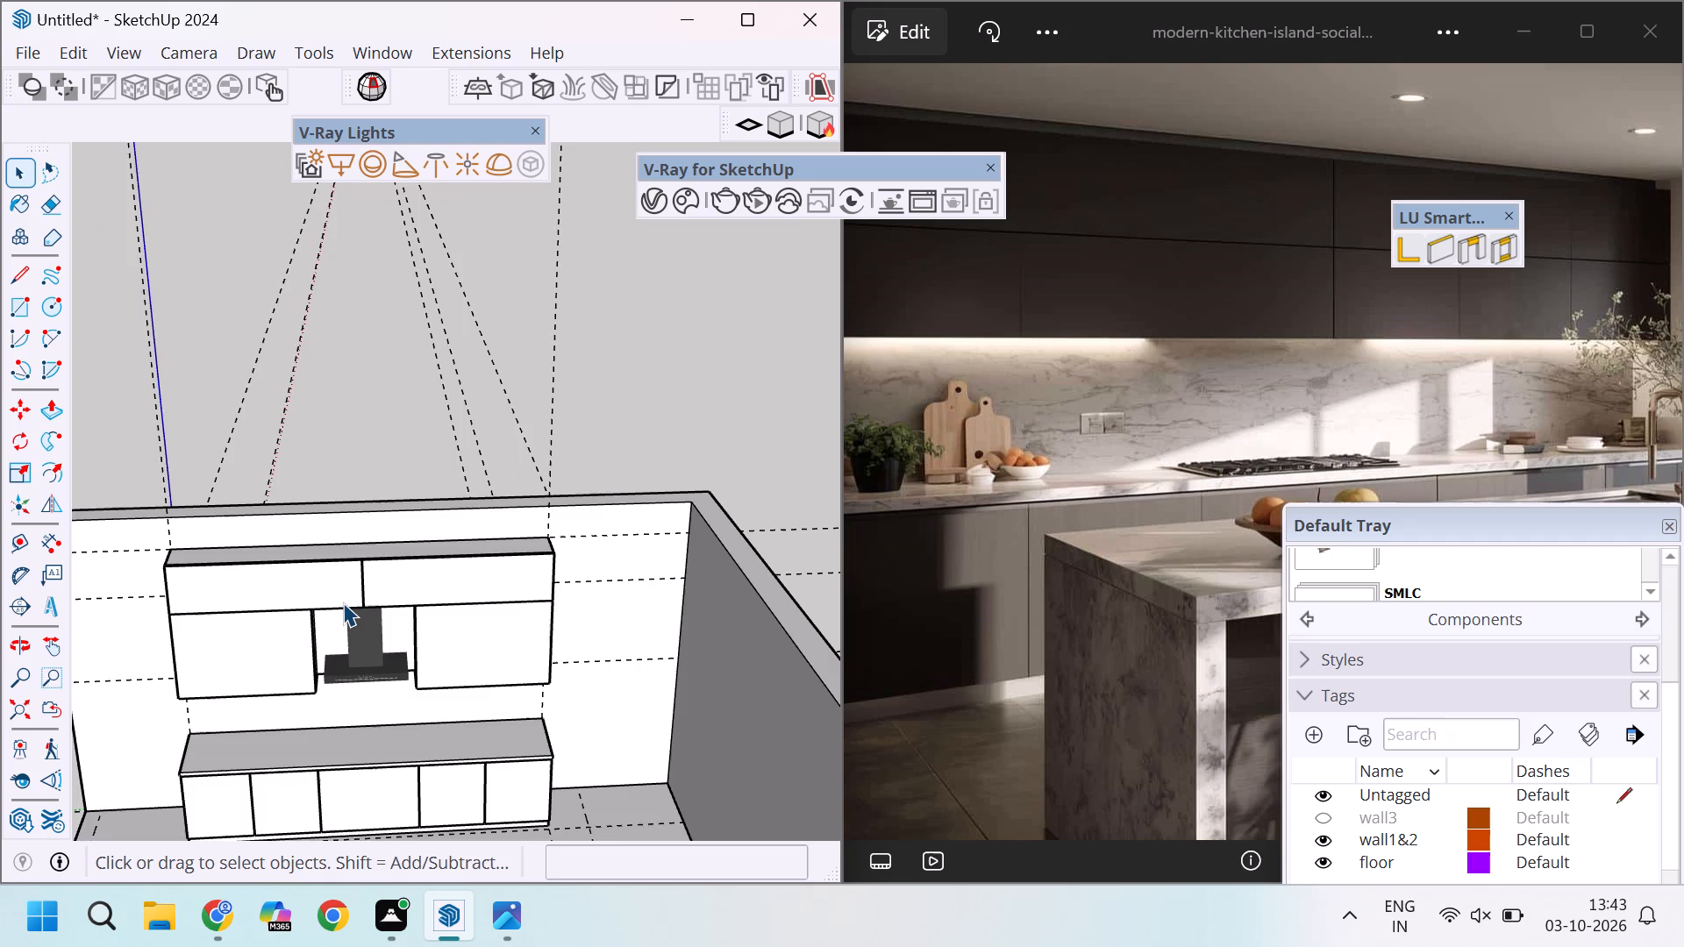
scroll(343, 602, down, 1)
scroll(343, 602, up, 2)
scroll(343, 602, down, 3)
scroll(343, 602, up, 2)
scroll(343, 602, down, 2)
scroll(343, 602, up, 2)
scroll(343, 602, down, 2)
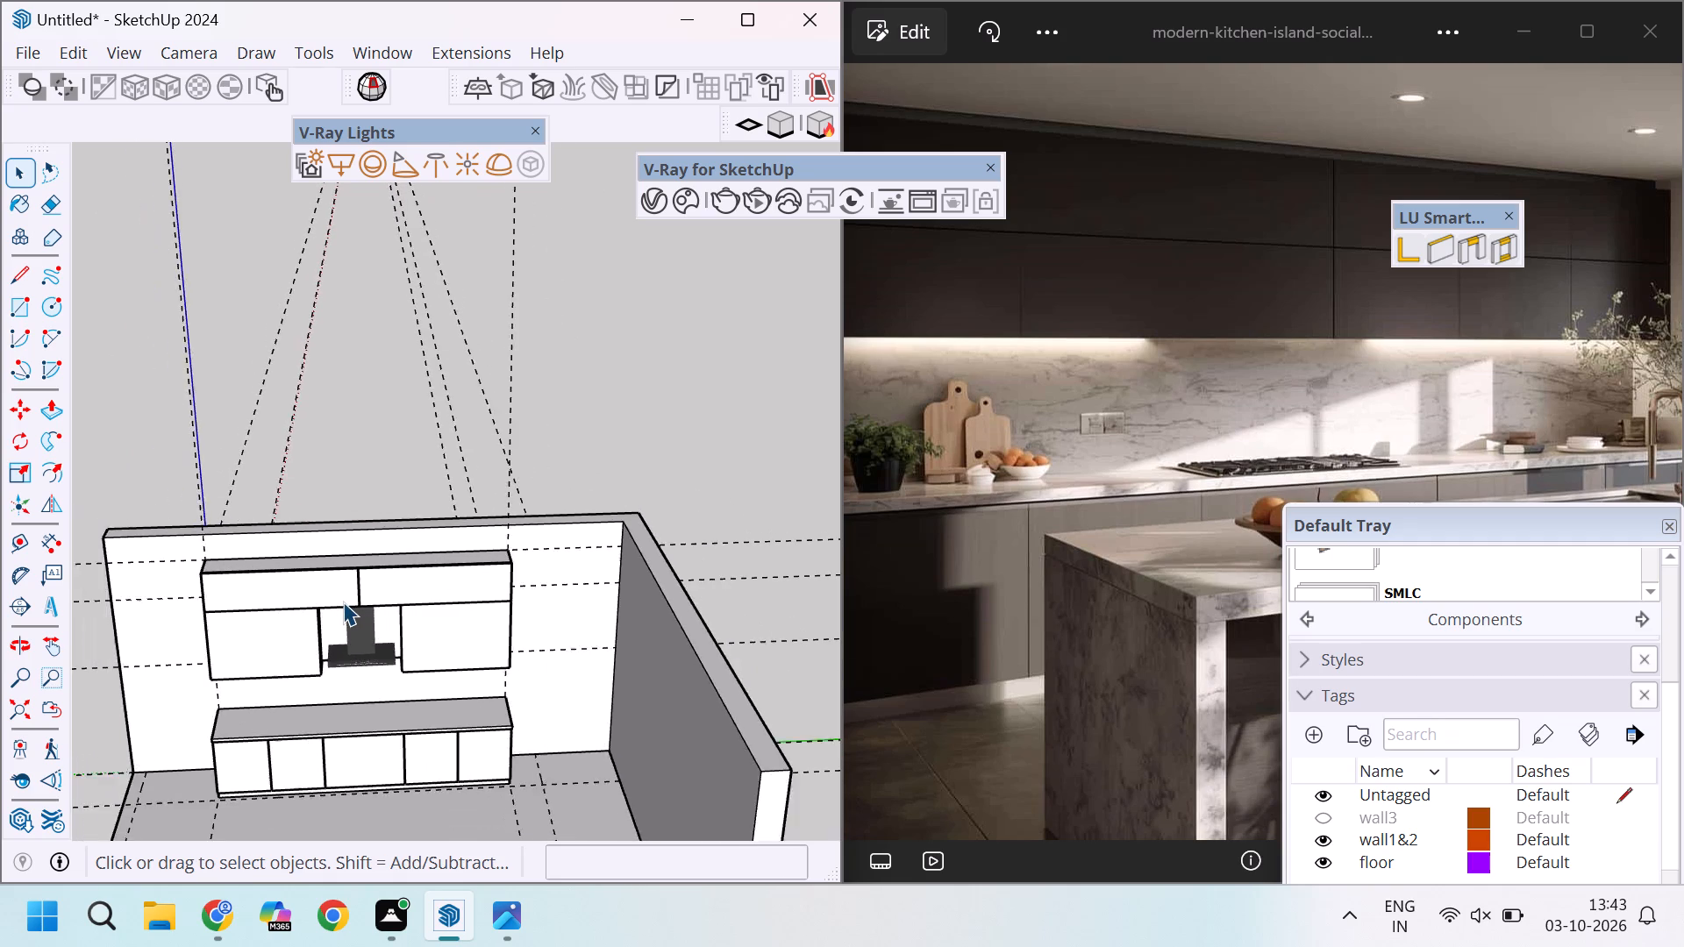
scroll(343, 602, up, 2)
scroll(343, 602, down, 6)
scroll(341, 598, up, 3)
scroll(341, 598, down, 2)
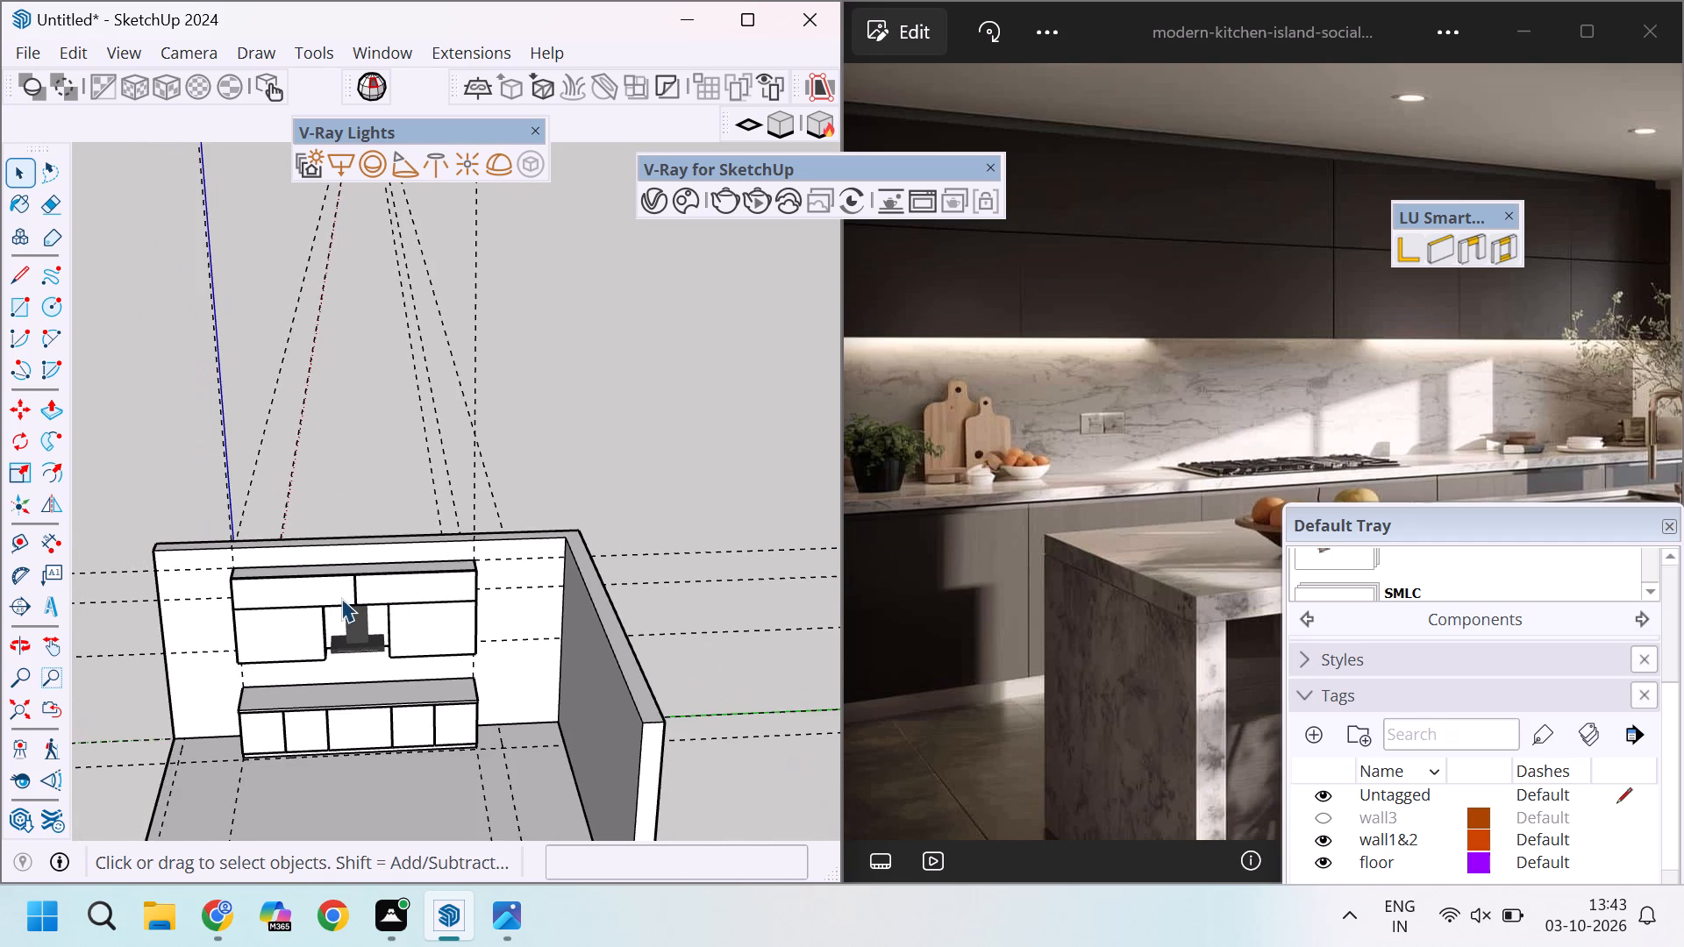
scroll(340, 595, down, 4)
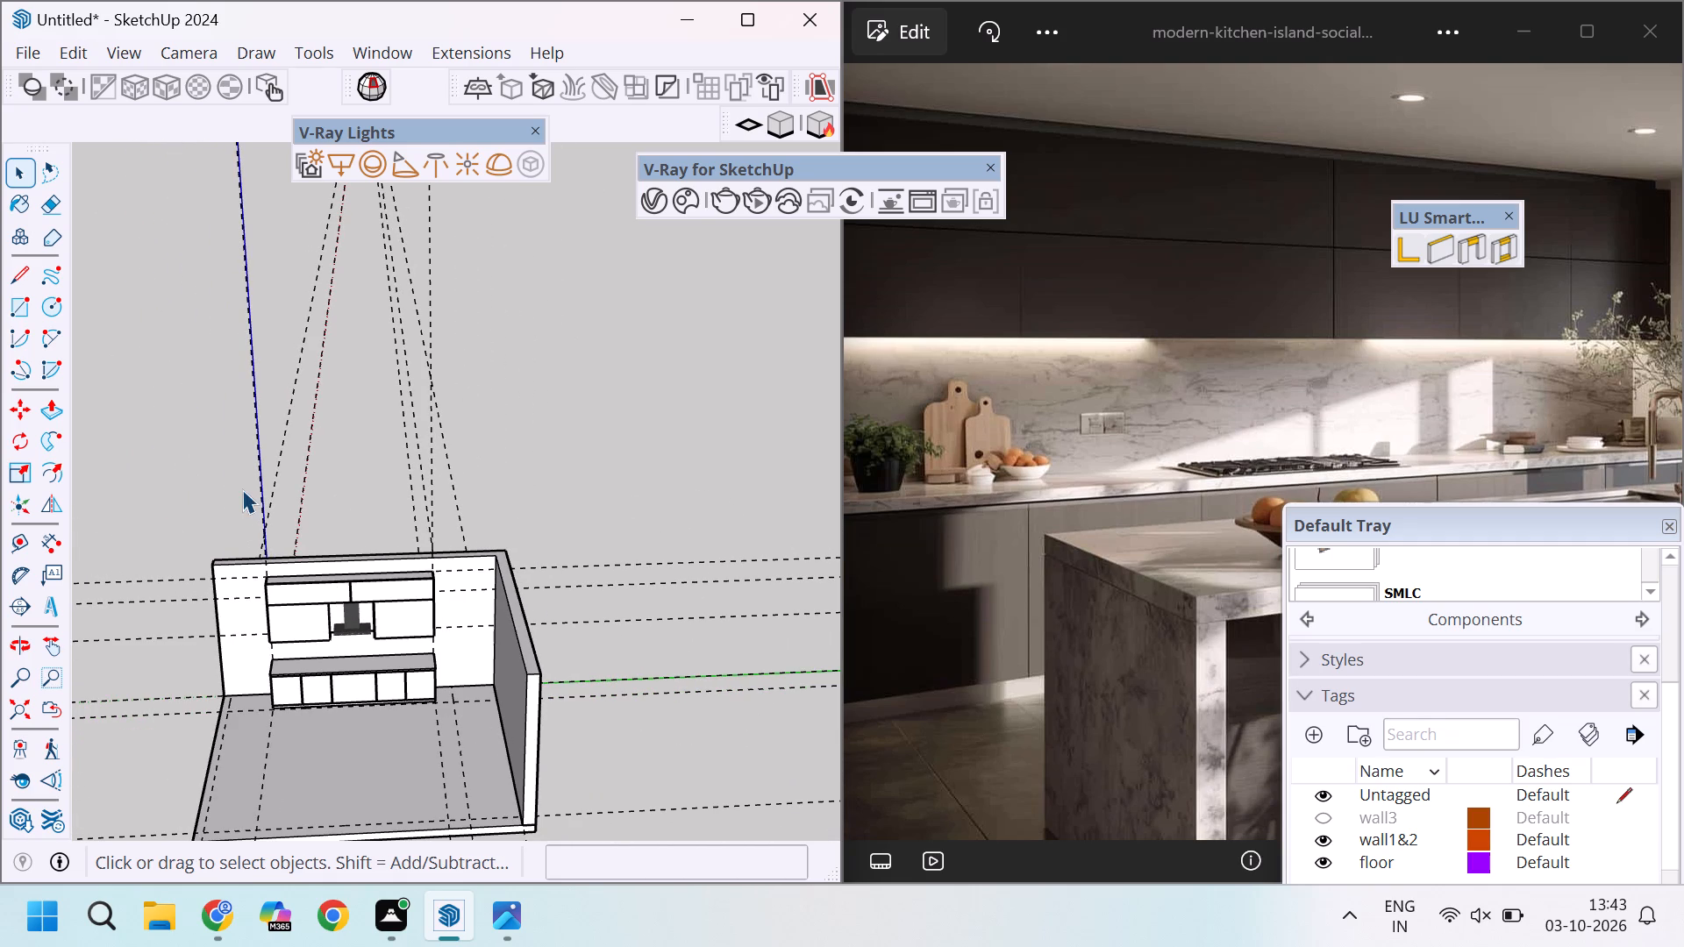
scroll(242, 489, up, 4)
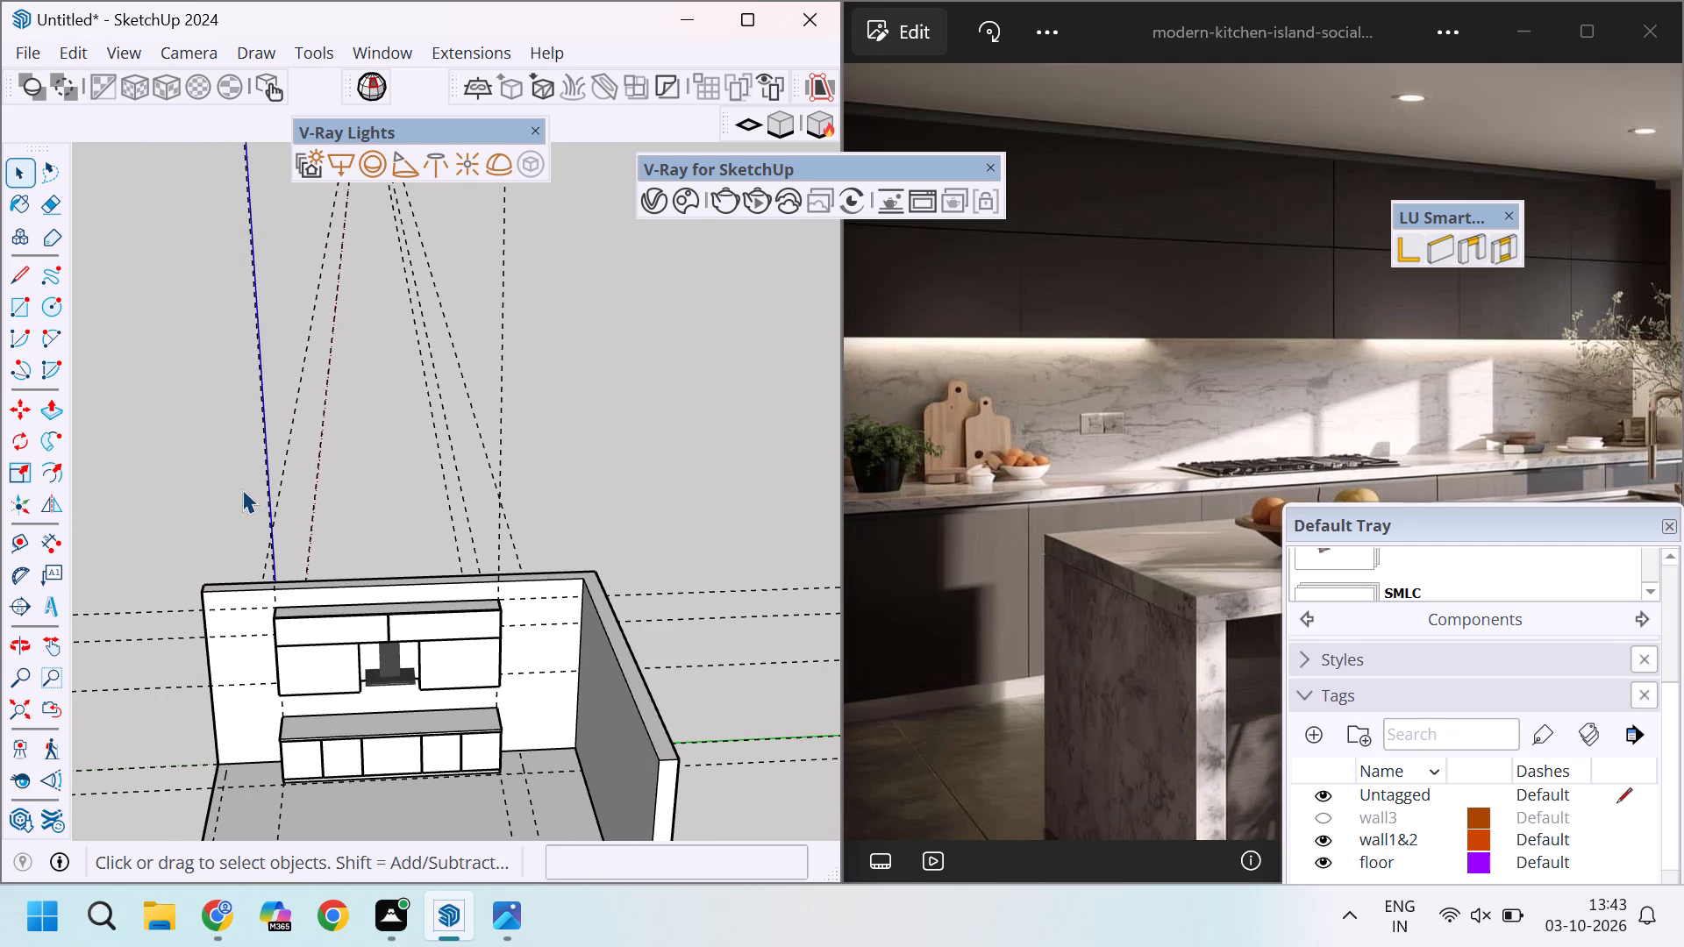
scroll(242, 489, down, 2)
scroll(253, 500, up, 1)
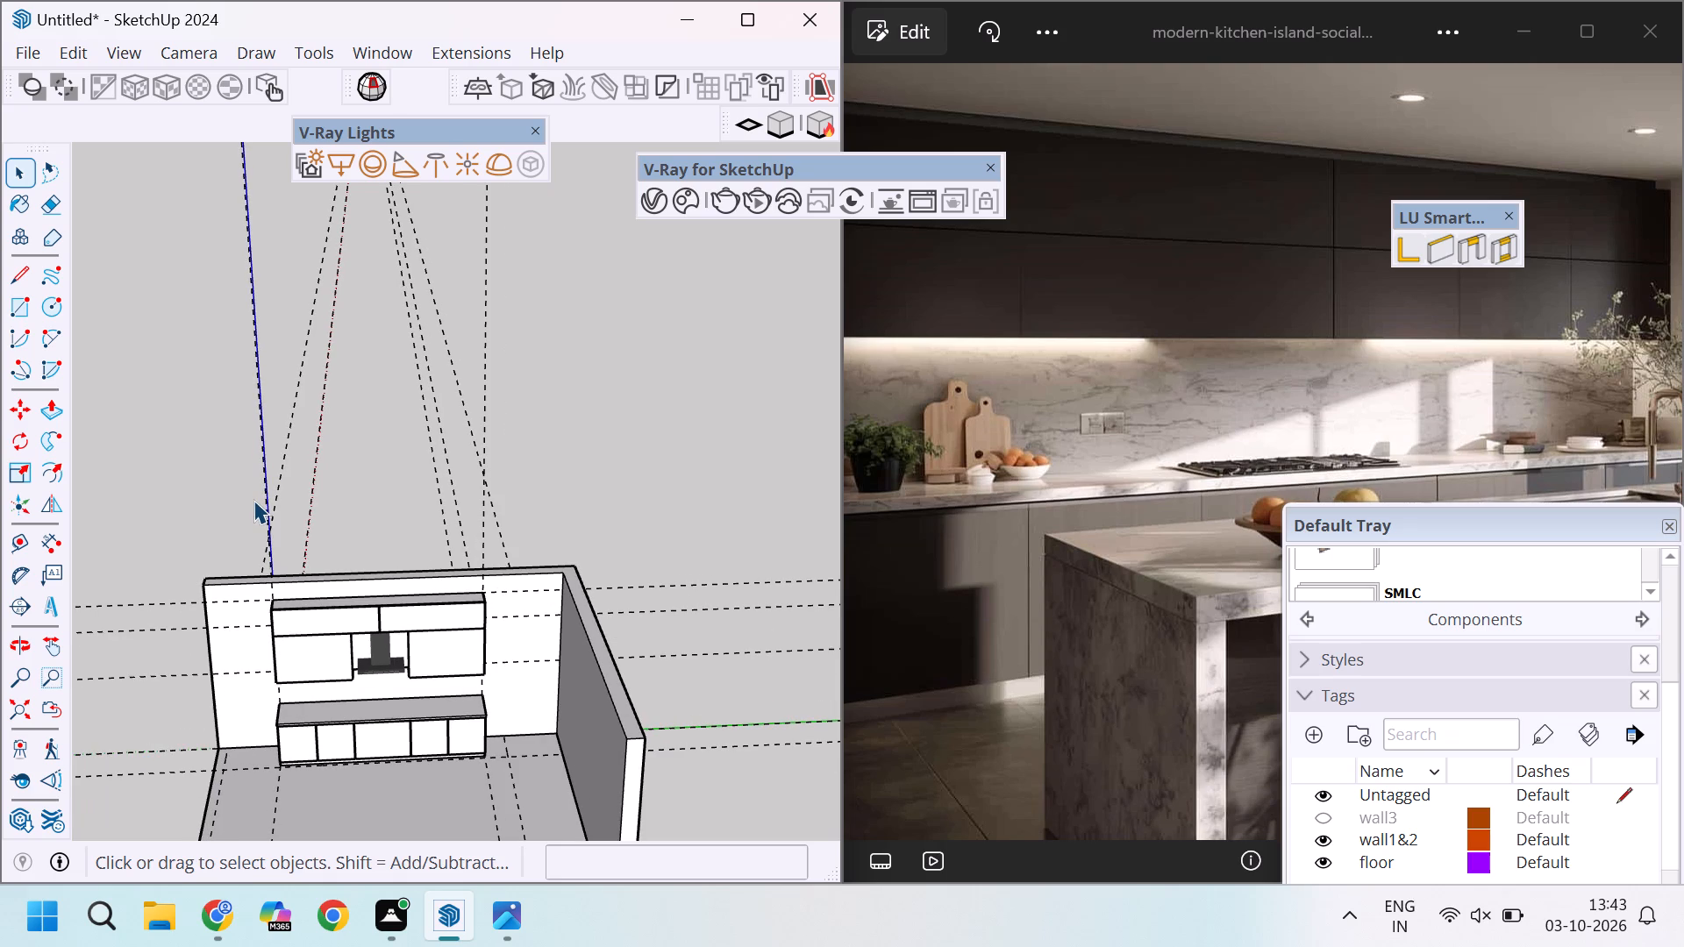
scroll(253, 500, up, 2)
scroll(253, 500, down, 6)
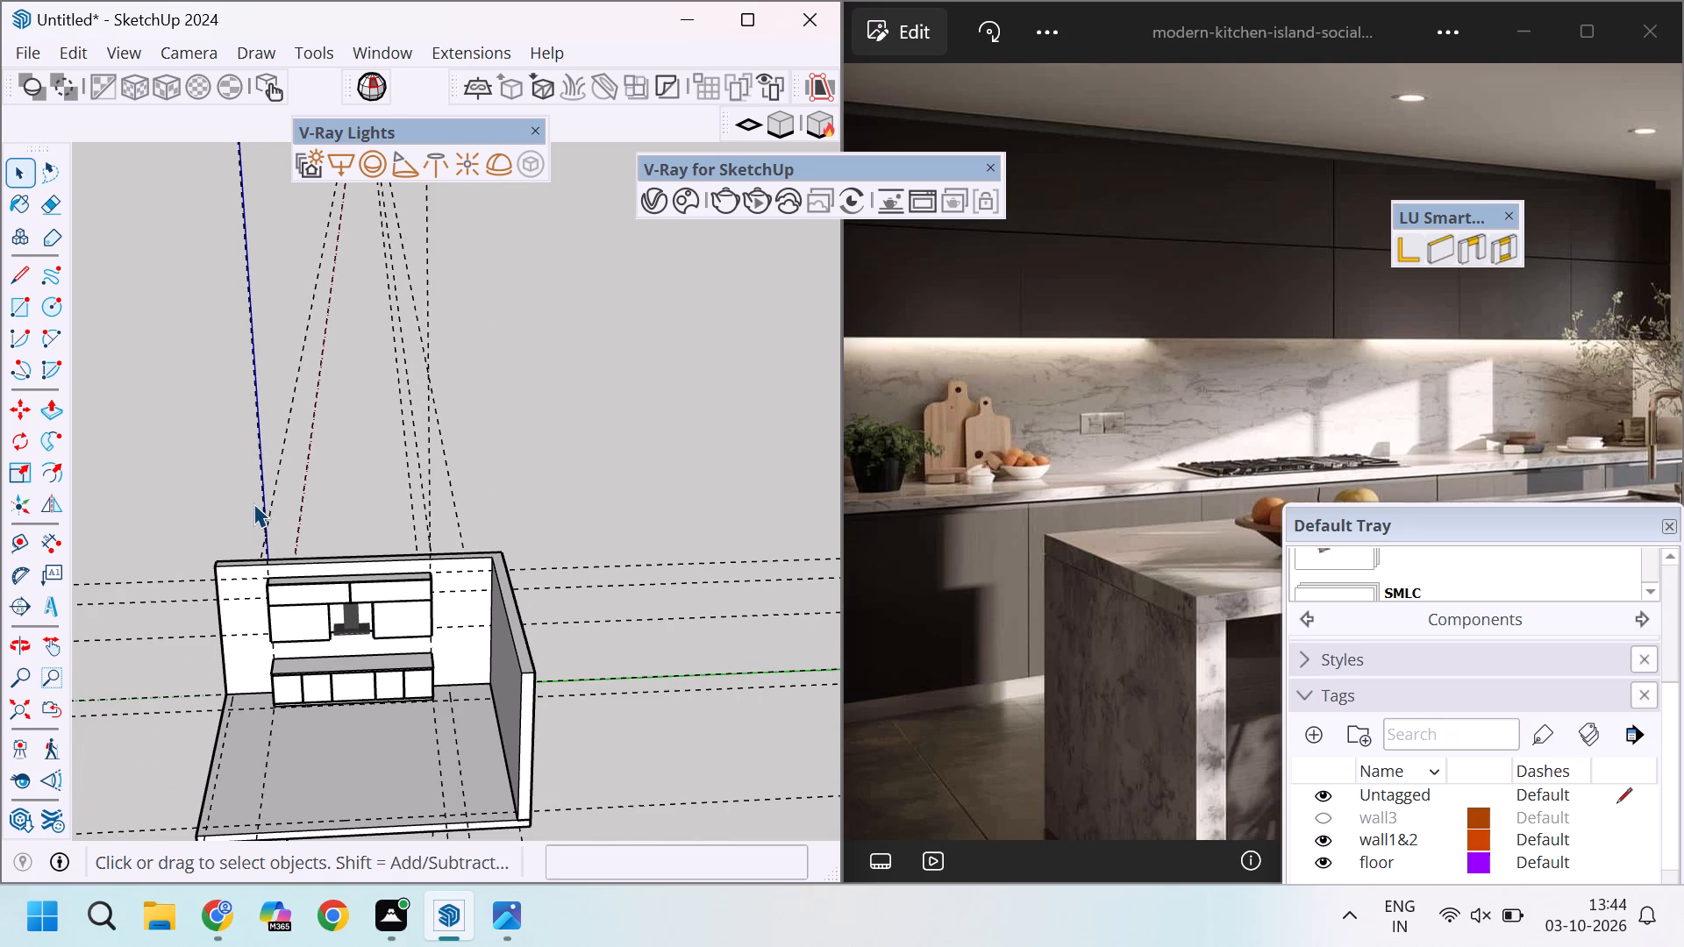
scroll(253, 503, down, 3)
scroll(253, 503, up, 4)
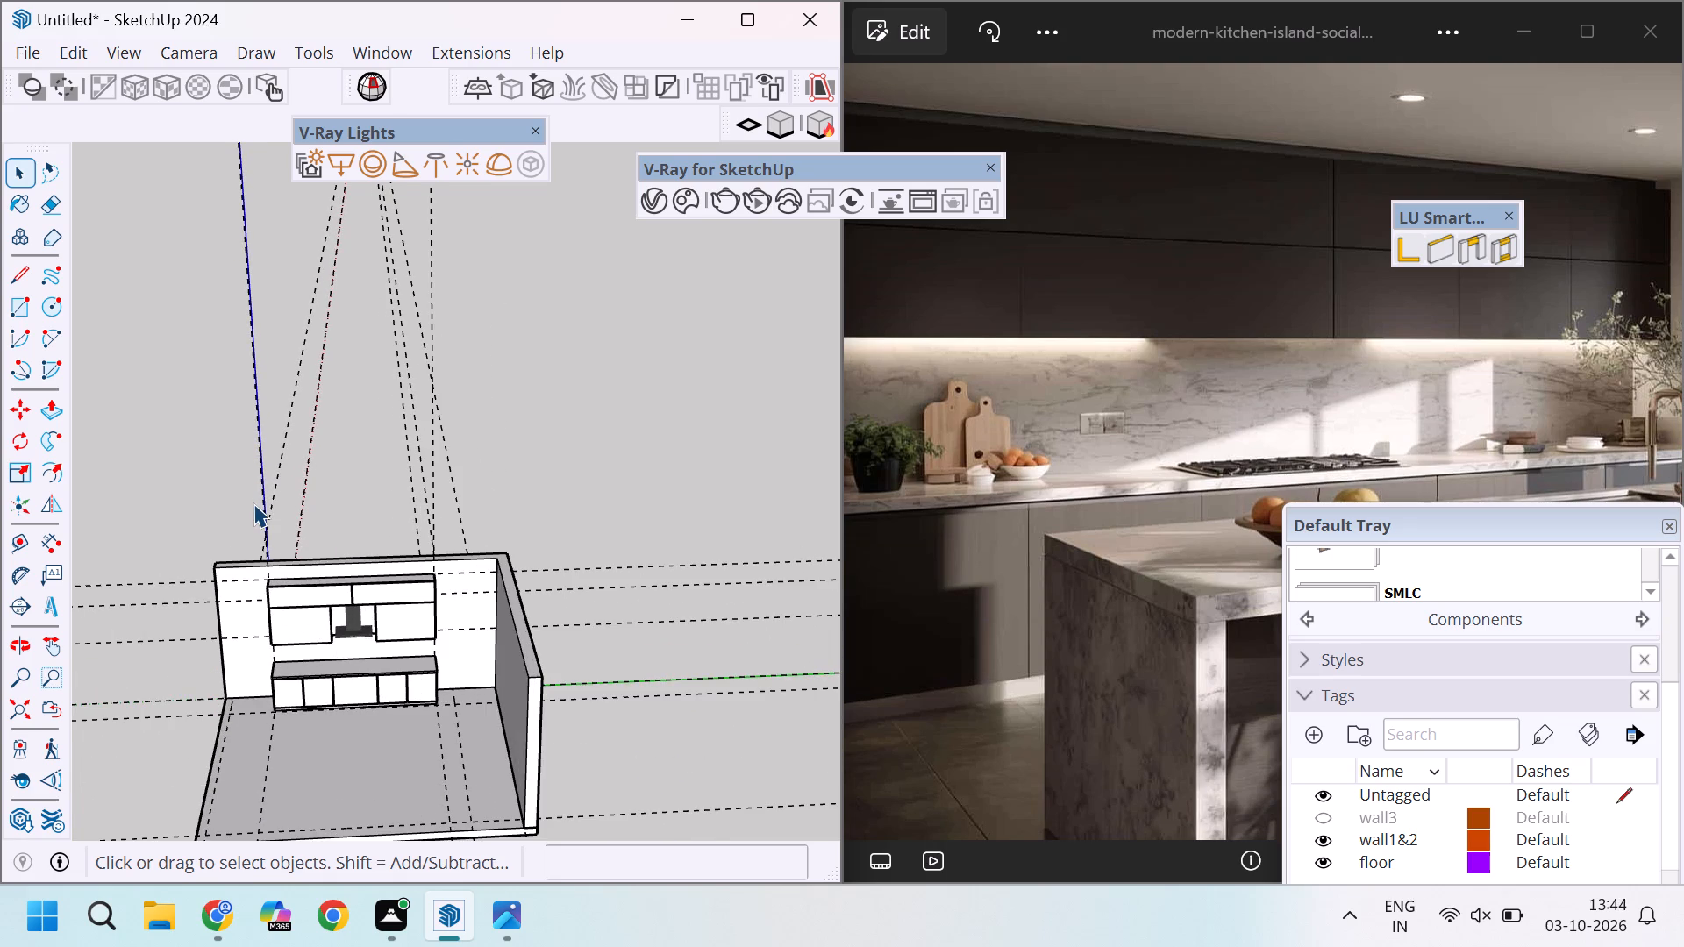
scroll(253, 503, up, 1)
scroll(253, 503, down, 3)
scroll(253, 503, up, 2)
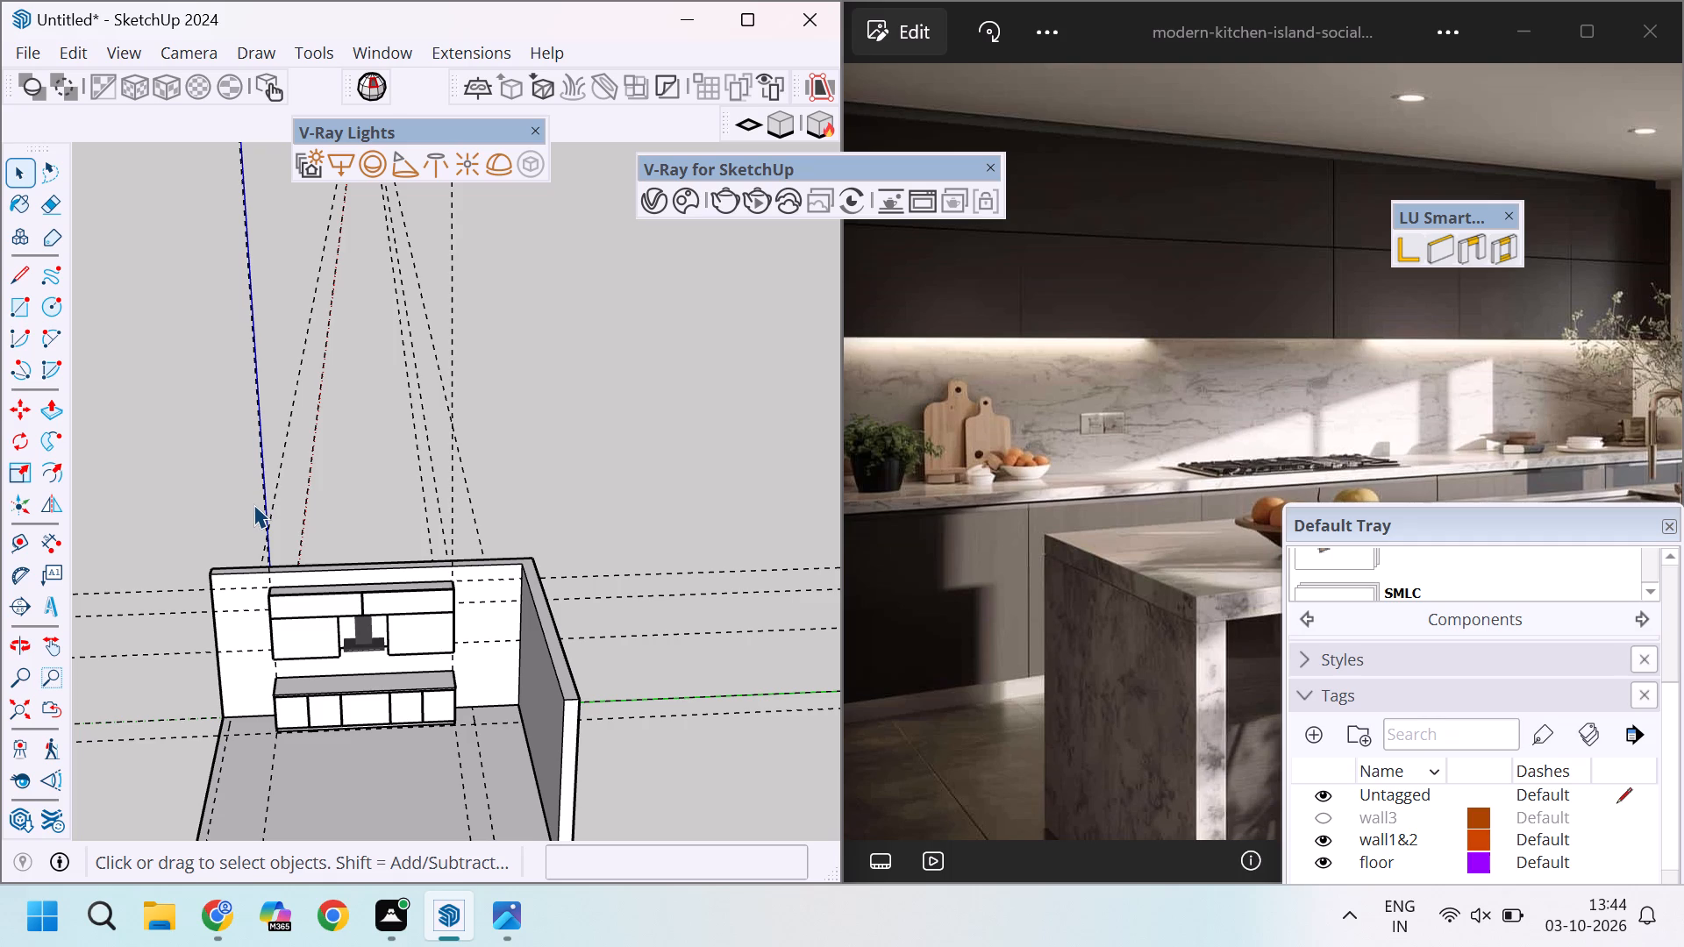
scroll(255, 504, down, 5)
Inspect the chimney up close, selecting it to check its extents against the middle niche's sides and top, and deselect it.
scroll(273, 524, up, 13)
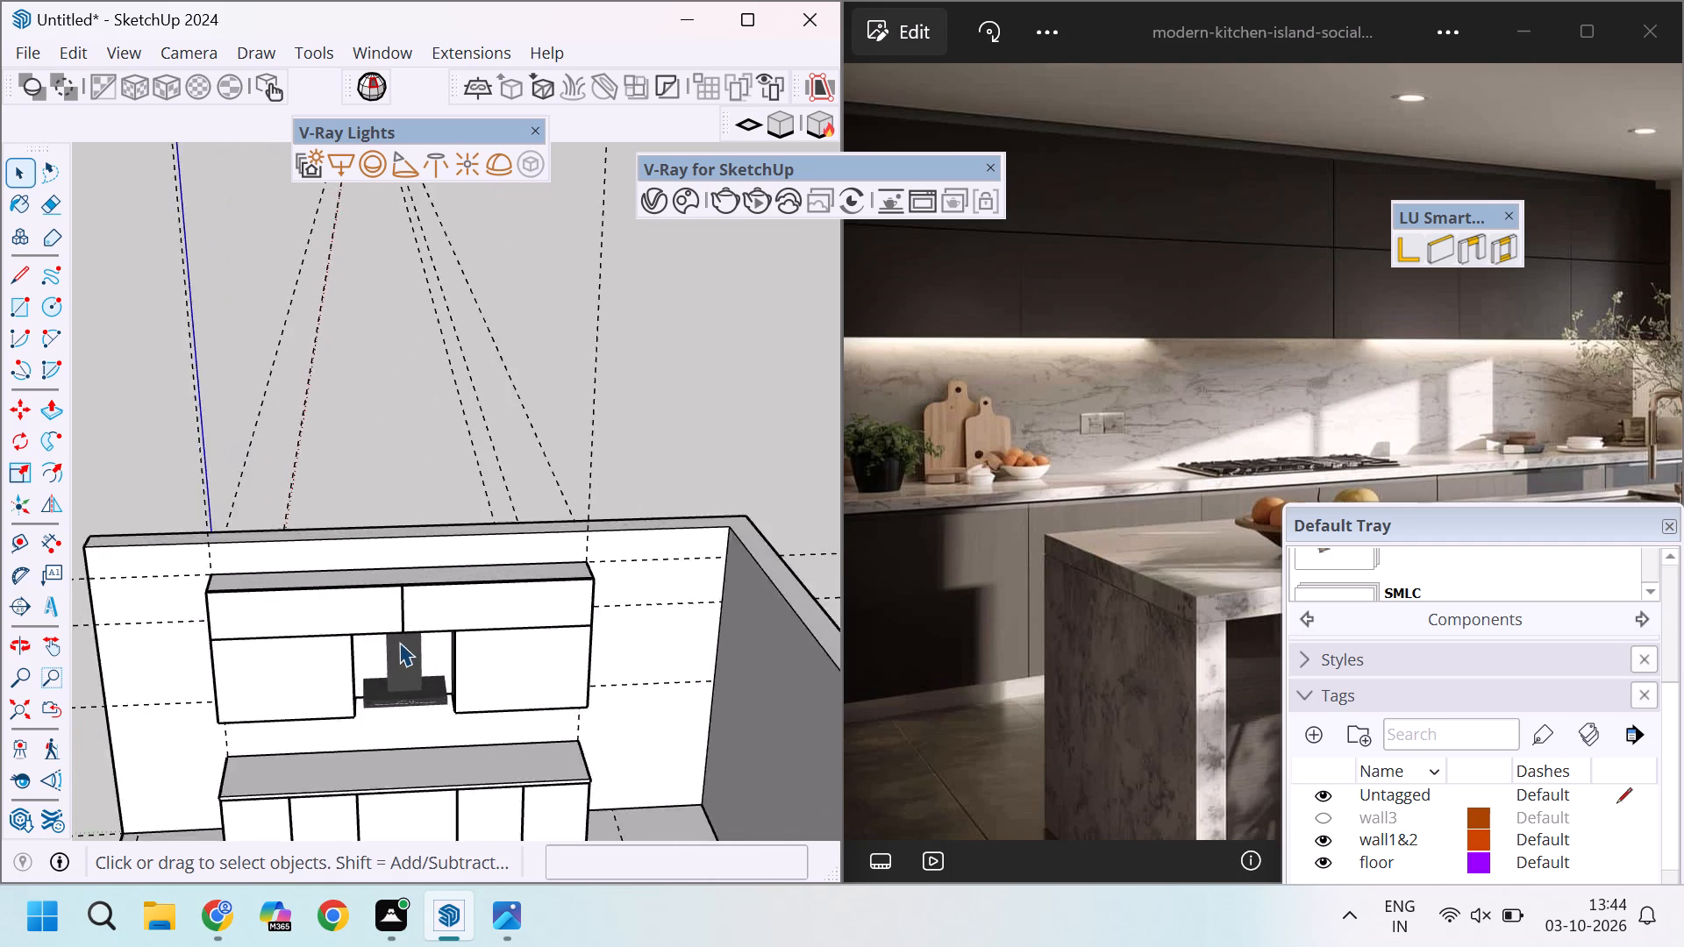
scroll(399, 642, up, 7)
scroll(469, 713, up, 4)
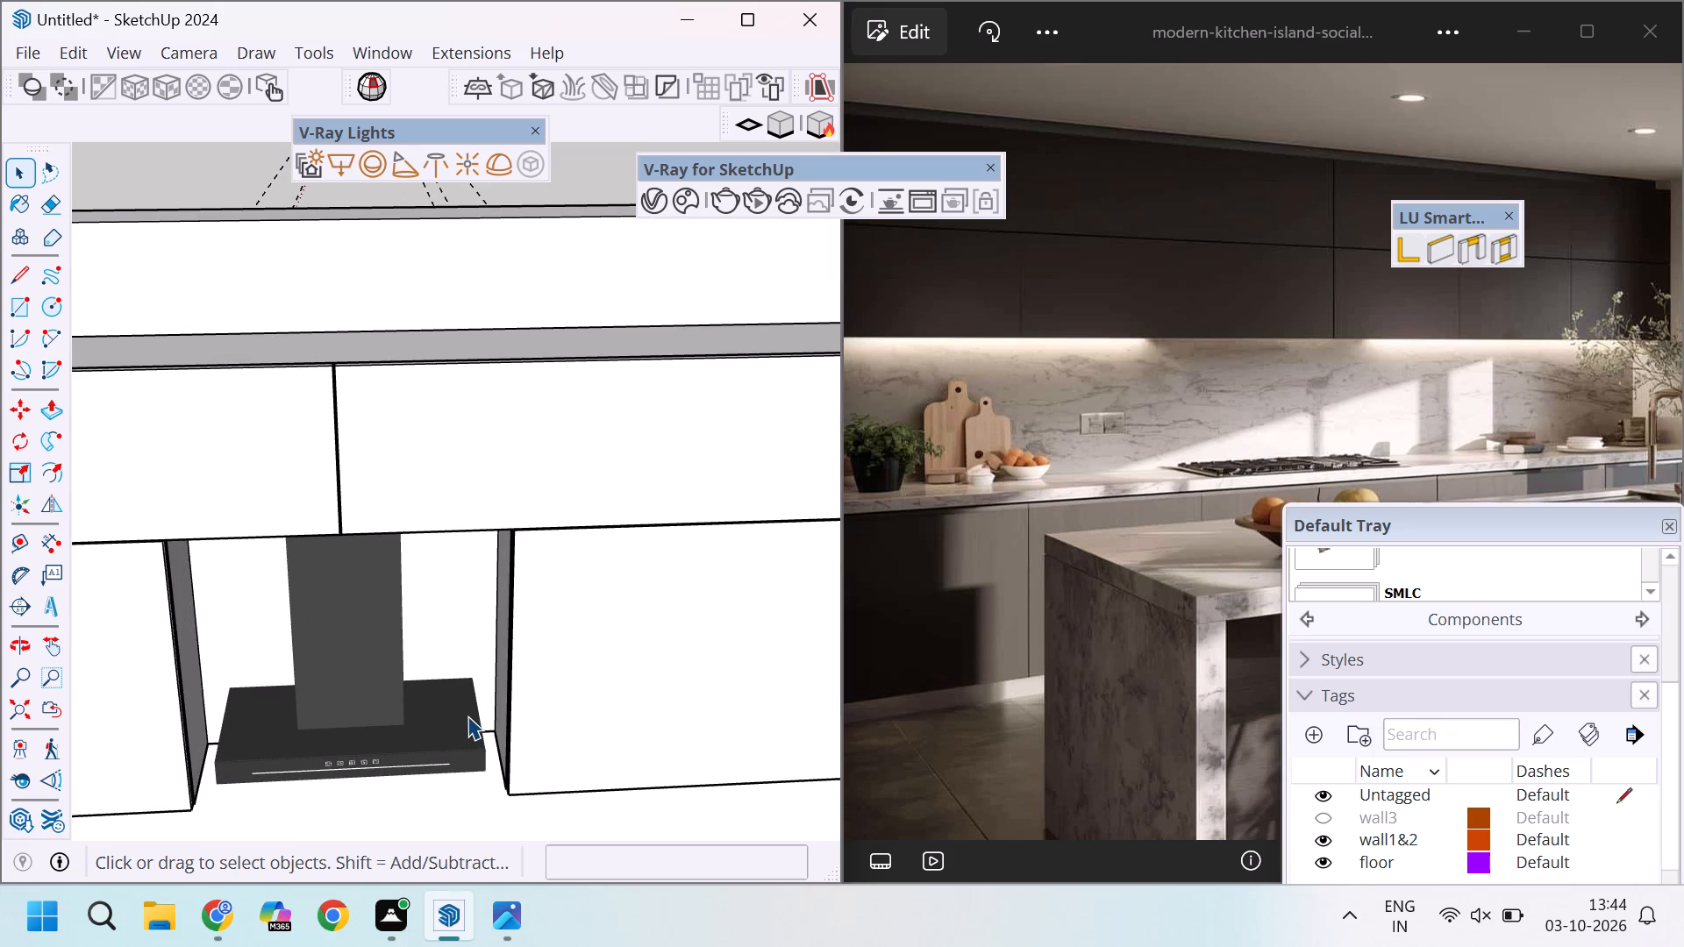
scroll(467, 716, down, 5)
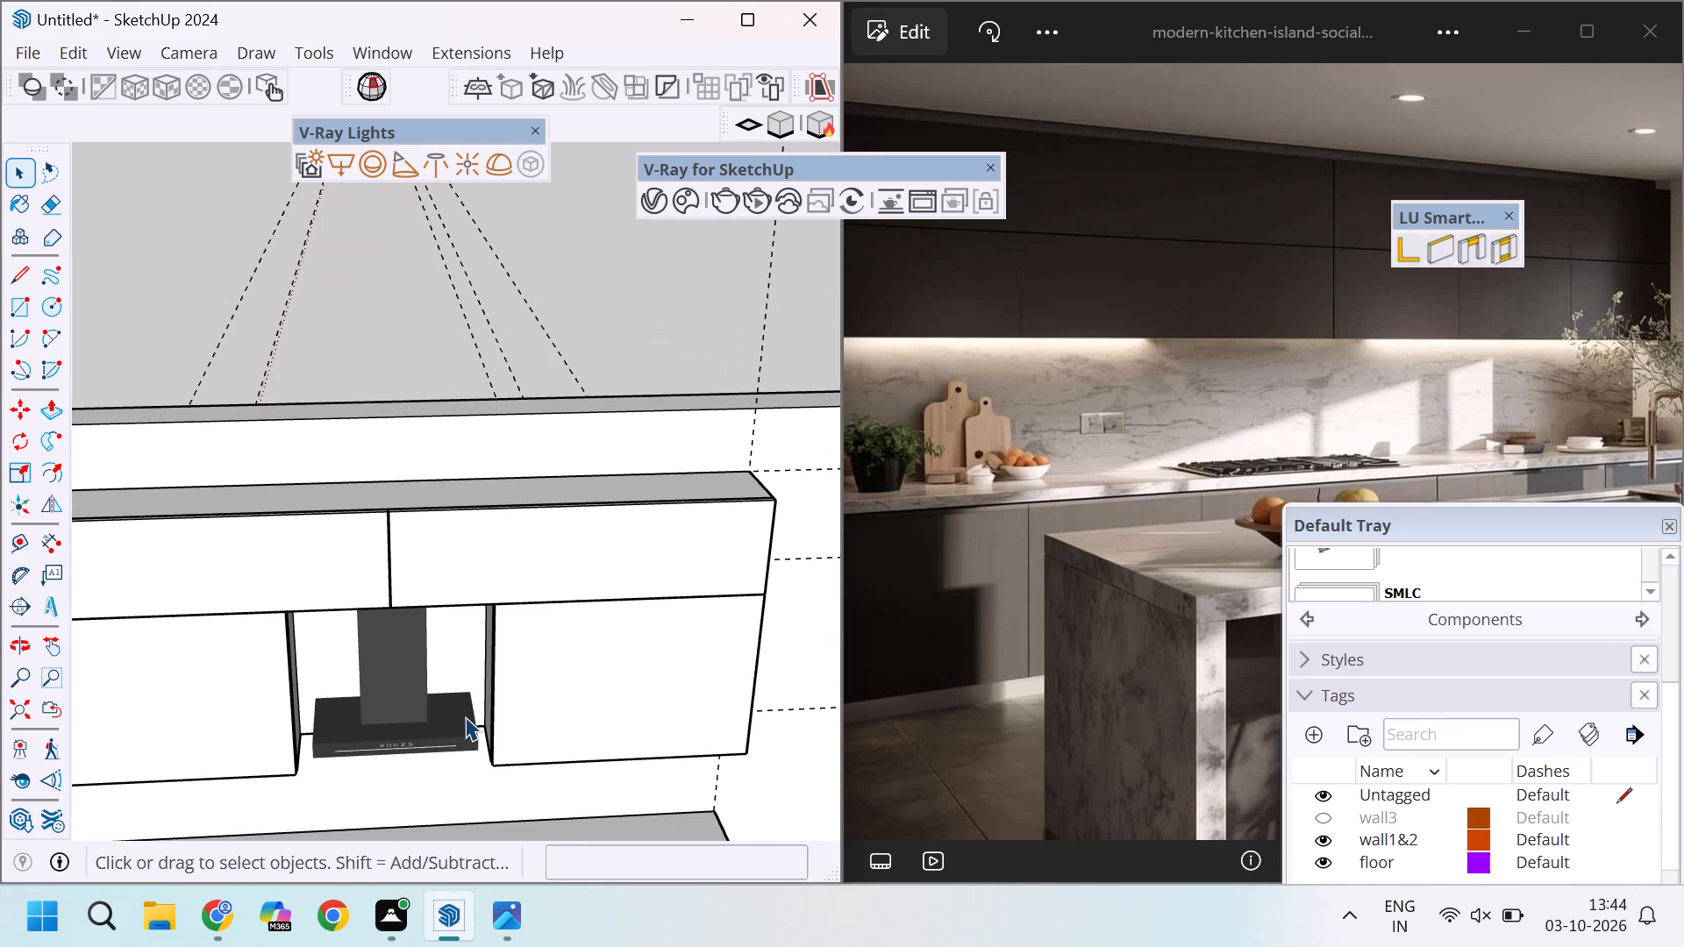
scroll(465, 716, down, 4)
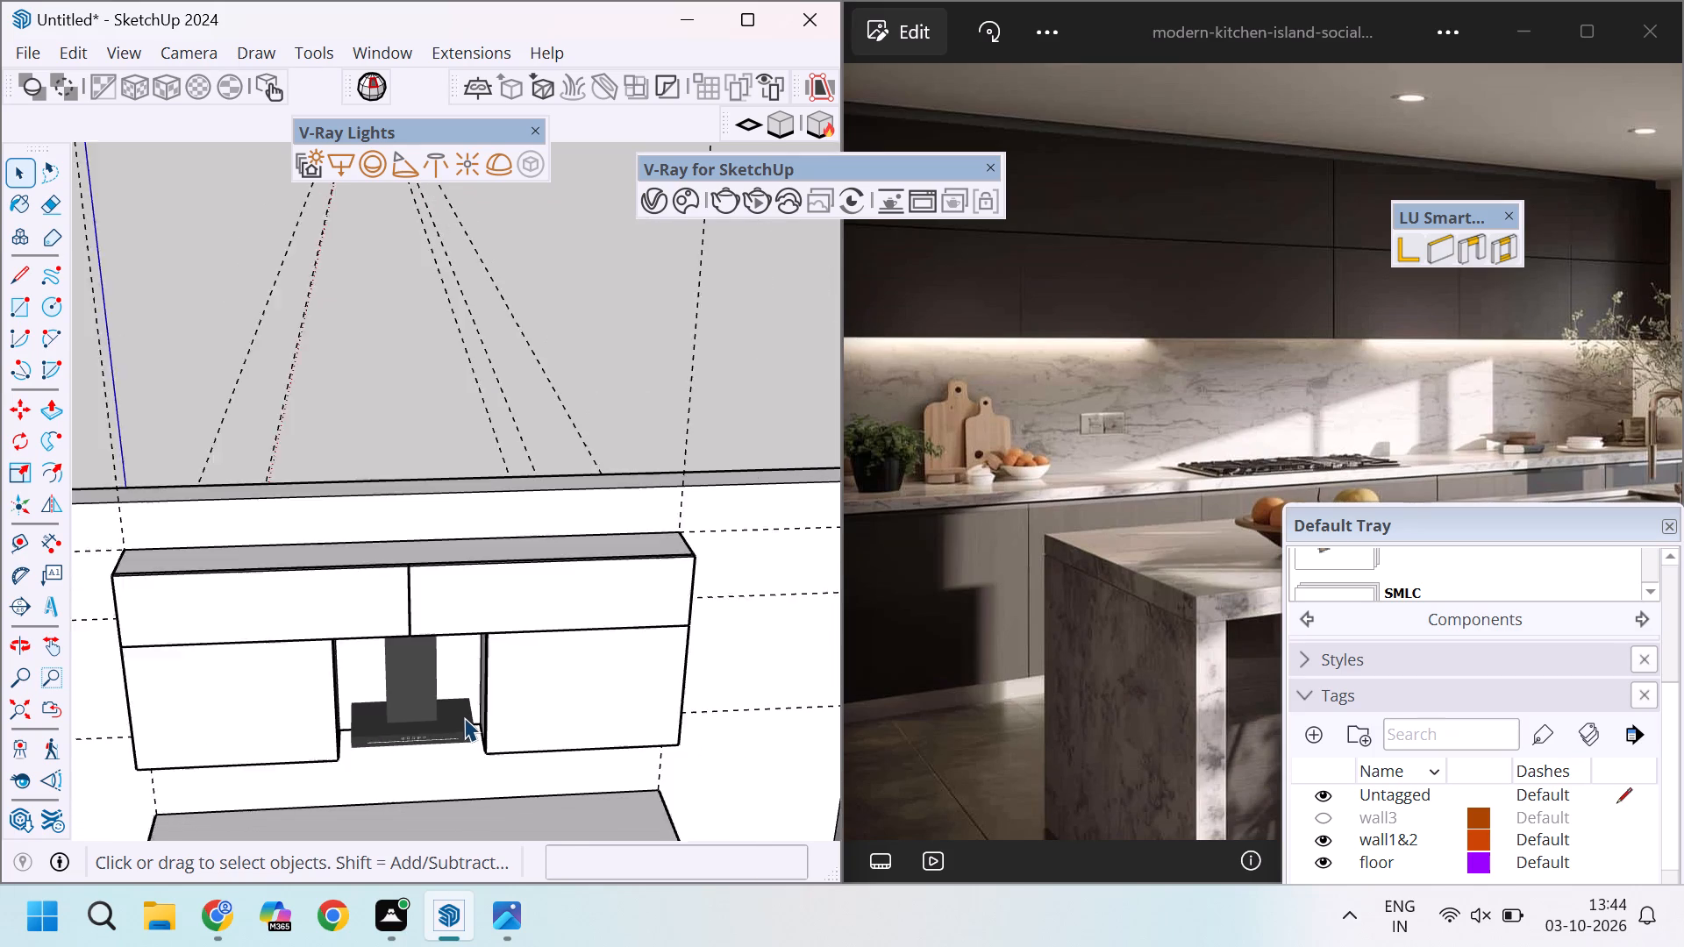
scroll(428, 752, up, 11)
scroll(511, 715, up, 4)
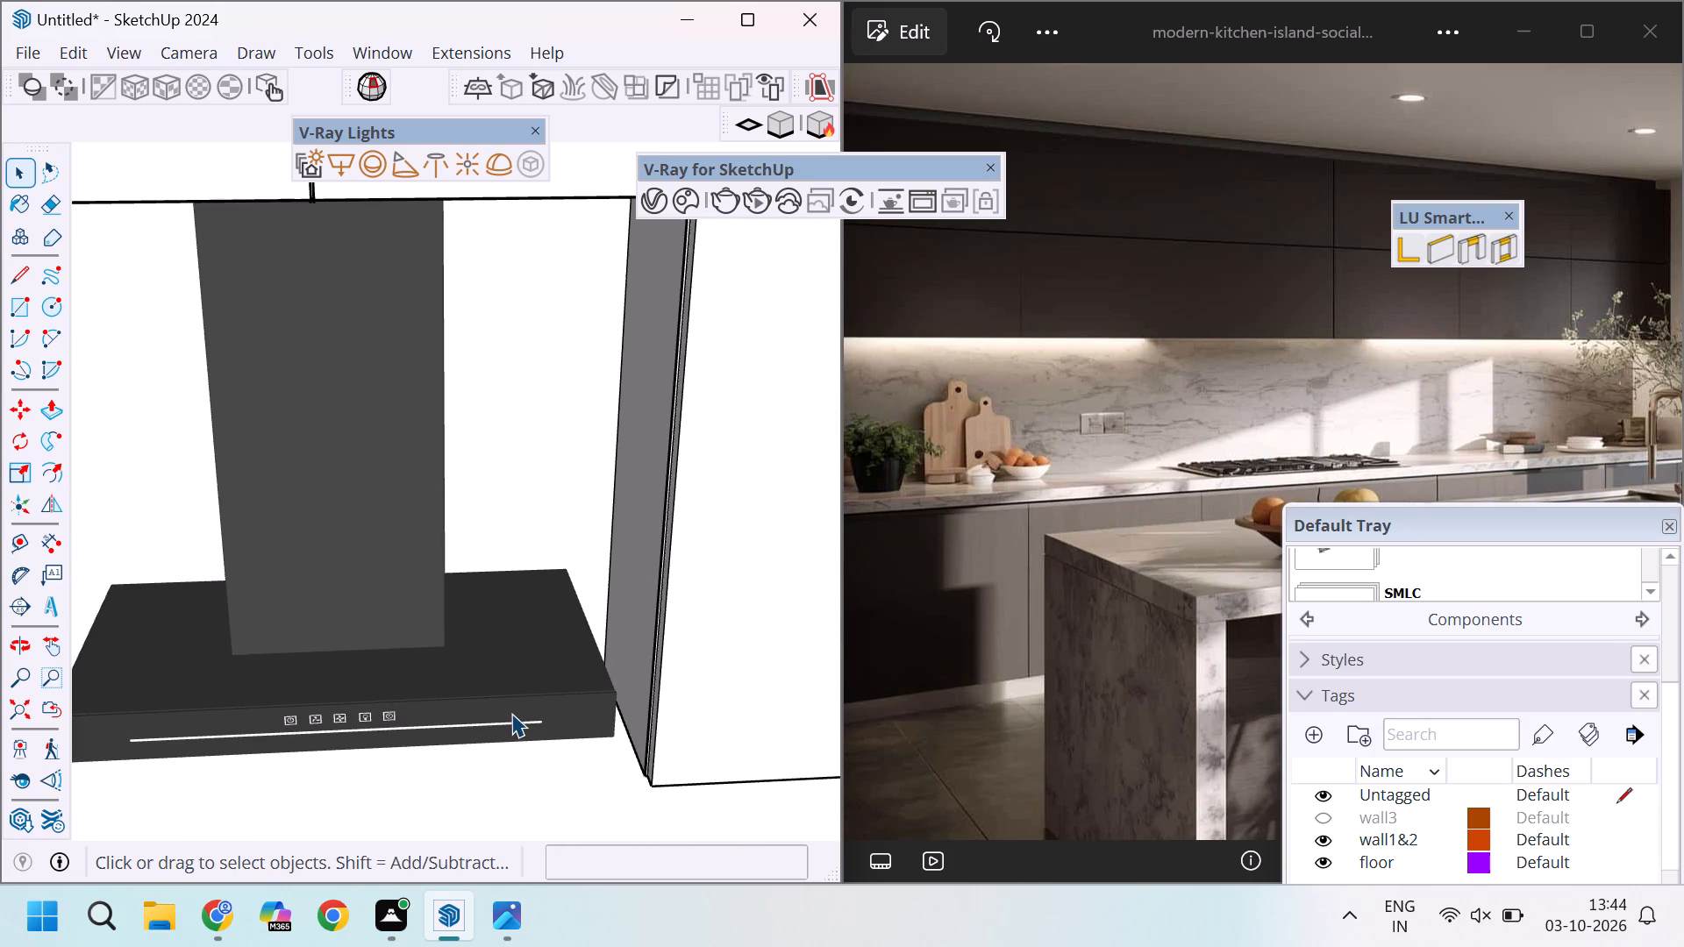
scroll(440, 710, down, 6)
scroll(440, 710, up, 5)
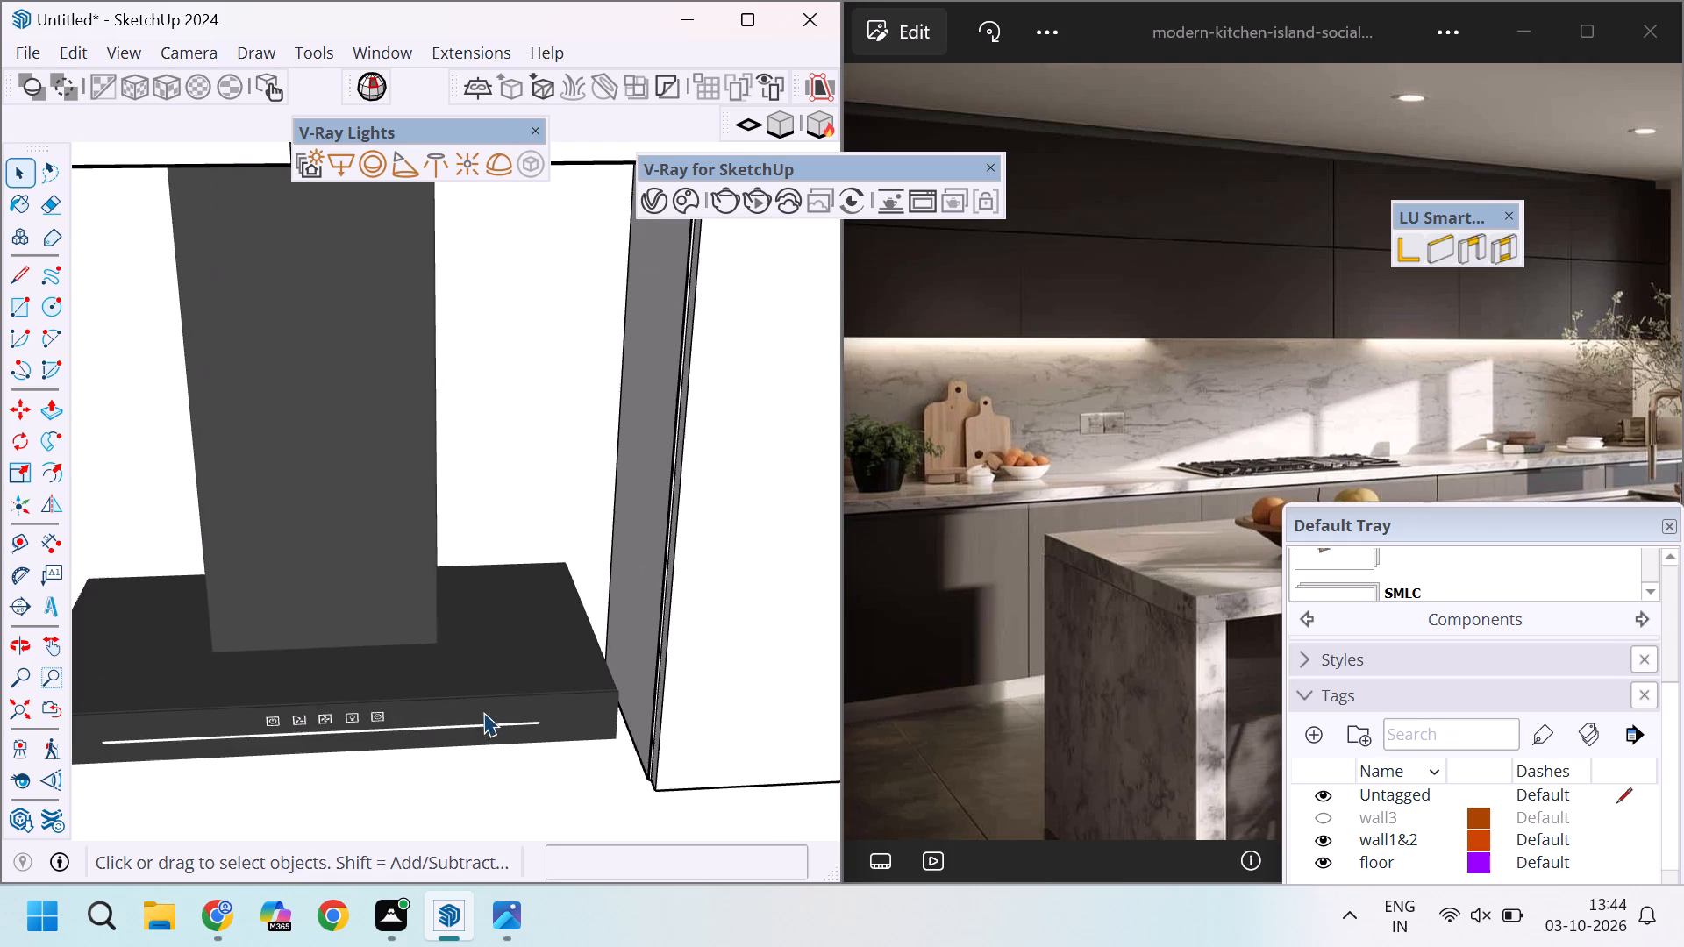
scroll(483, 712, up, 4)
scroll(546, 697, down, 6)
scroll(528, 700, up, 11)
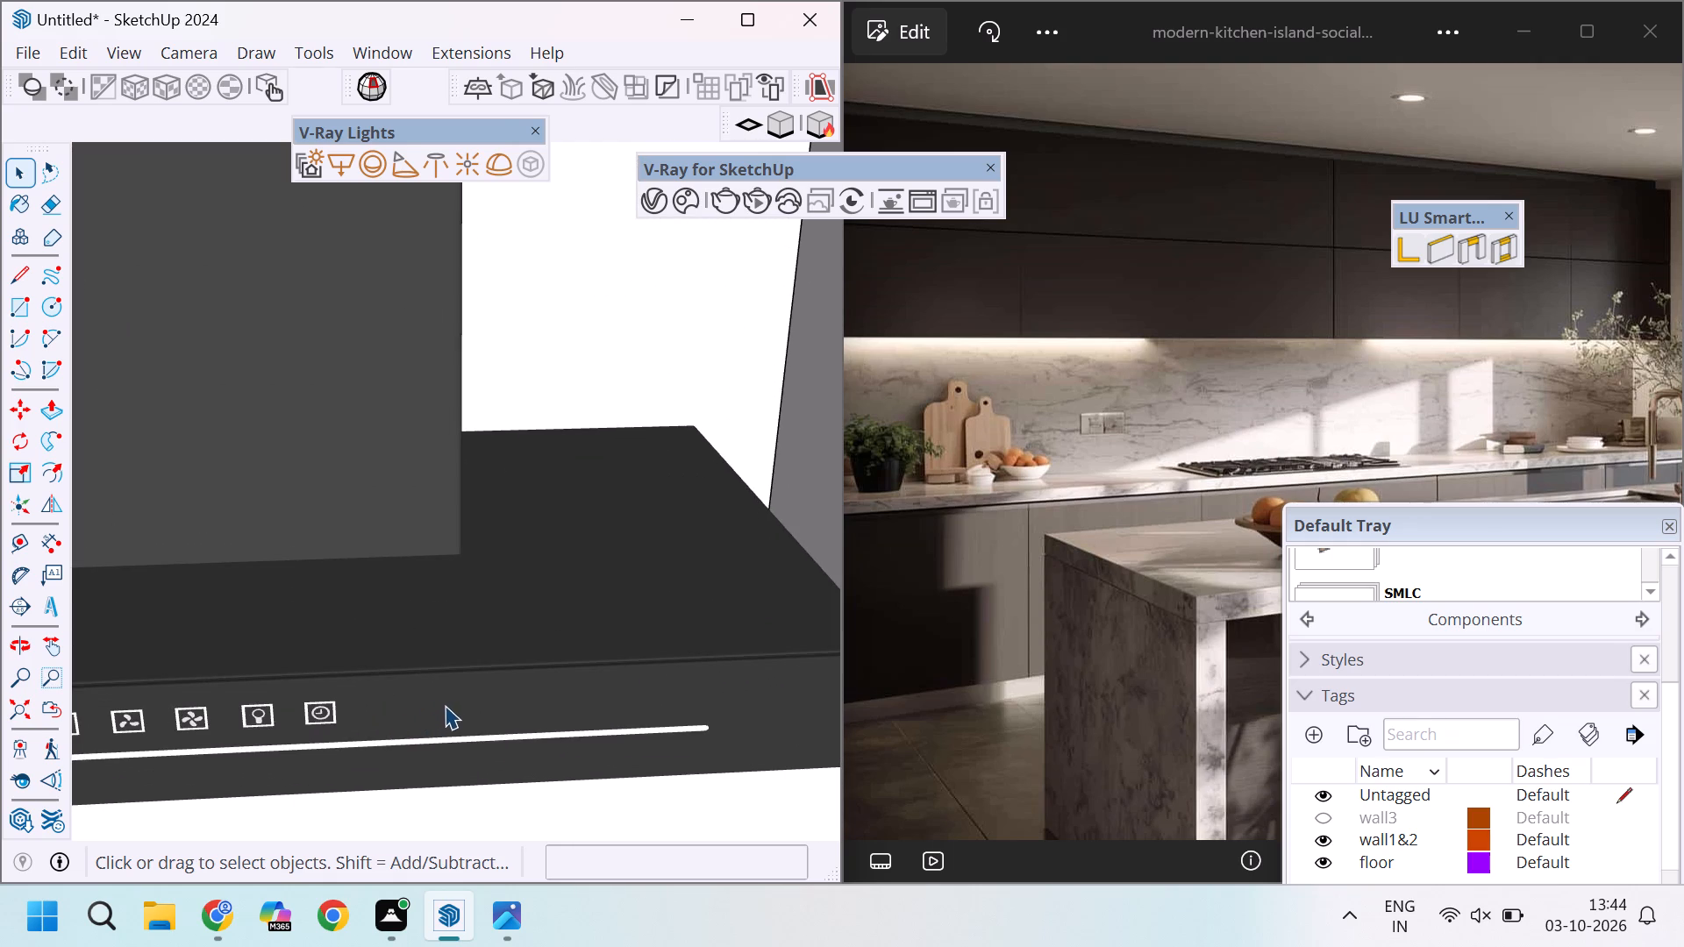
click(453, 697)
scroll(596, 695, down, 19)
scroll(517, 552, up, 1)
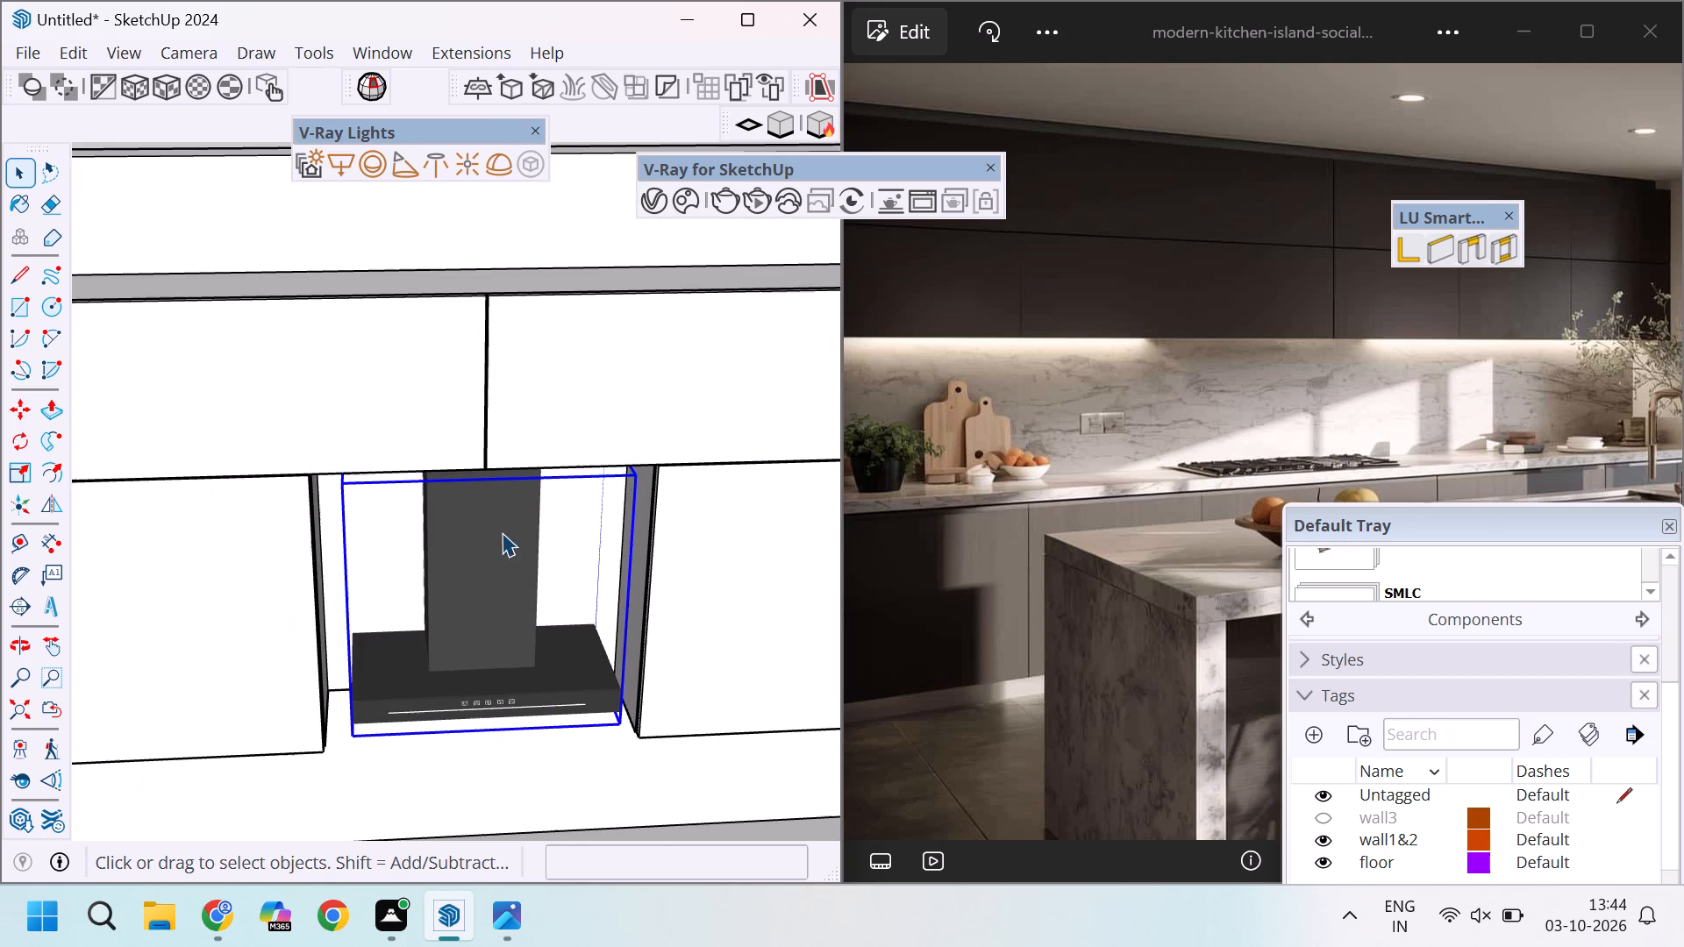
scroll(483, 544, up, 3)
middle_drag(507, 546, 490, 292)
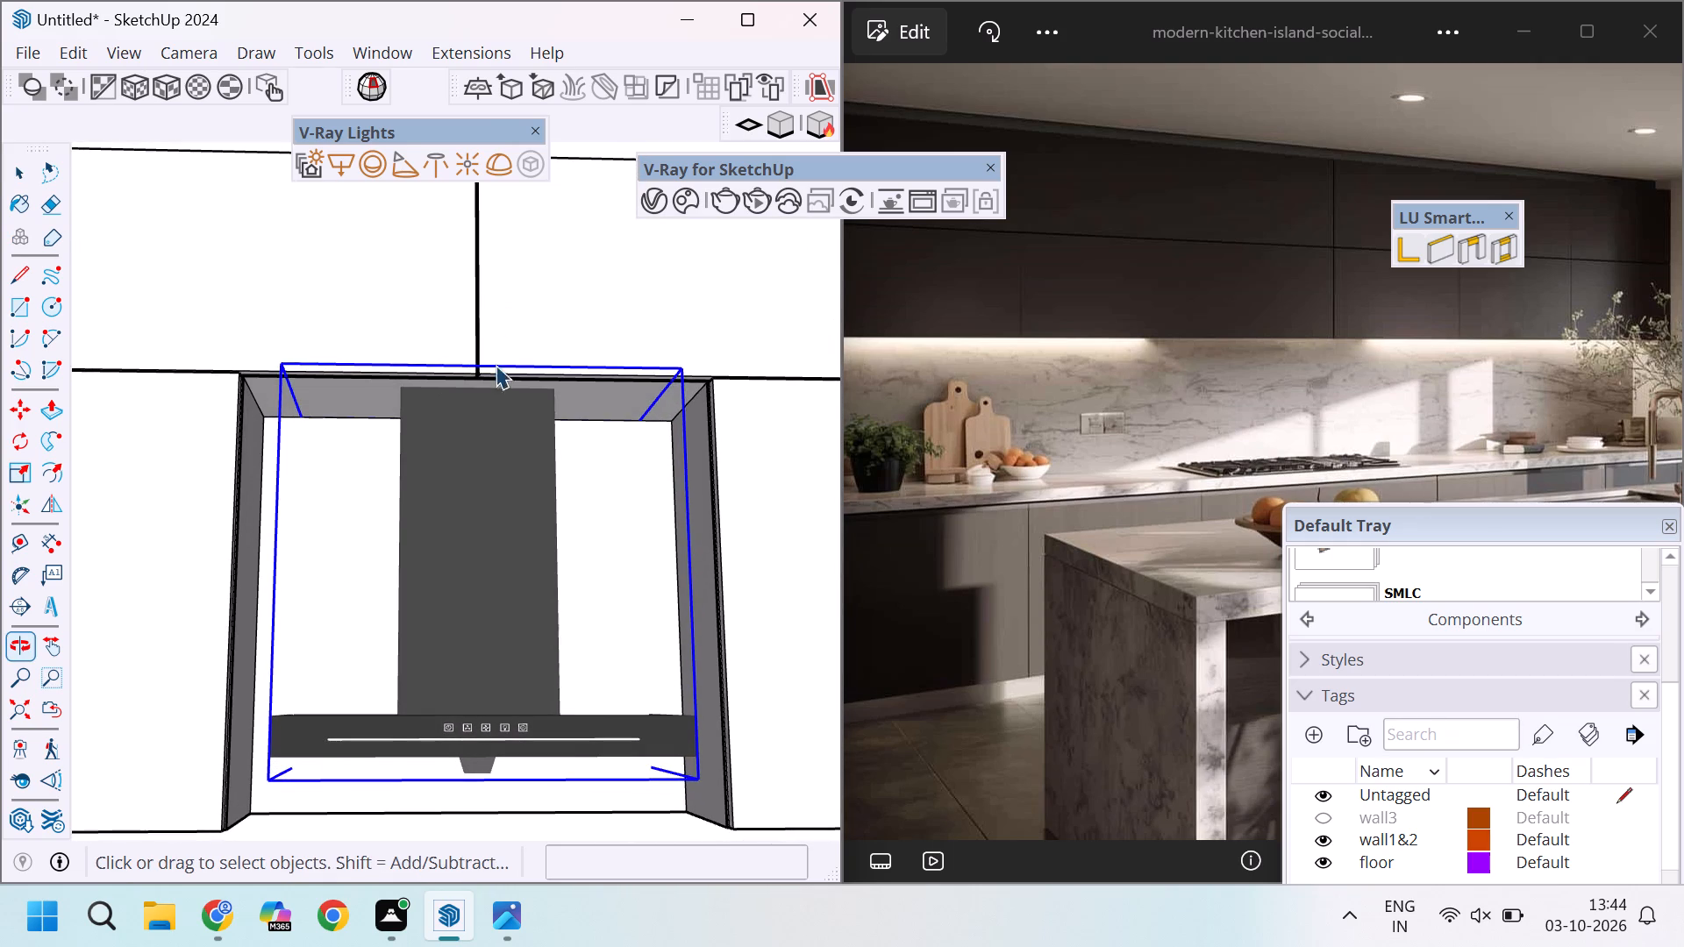
scroll(512, 450, down, 5)
scroll(622, 600, up, 3)
scroll(435, 633, down, 4)
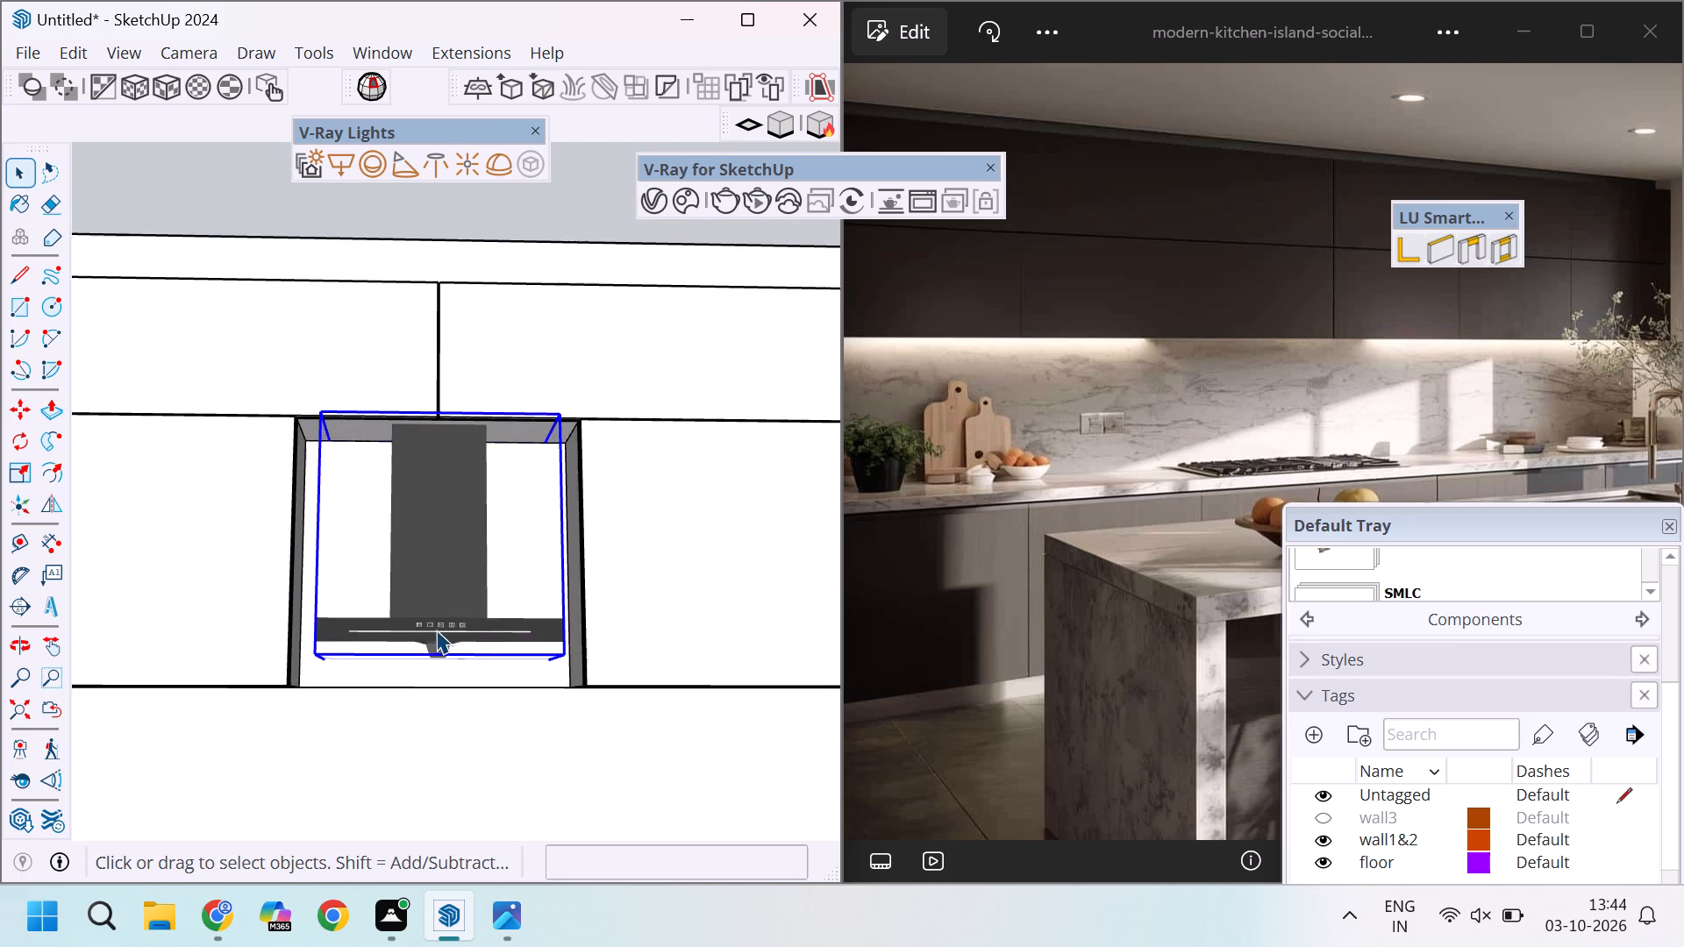
middle_drag(460, 609, 422, 678)
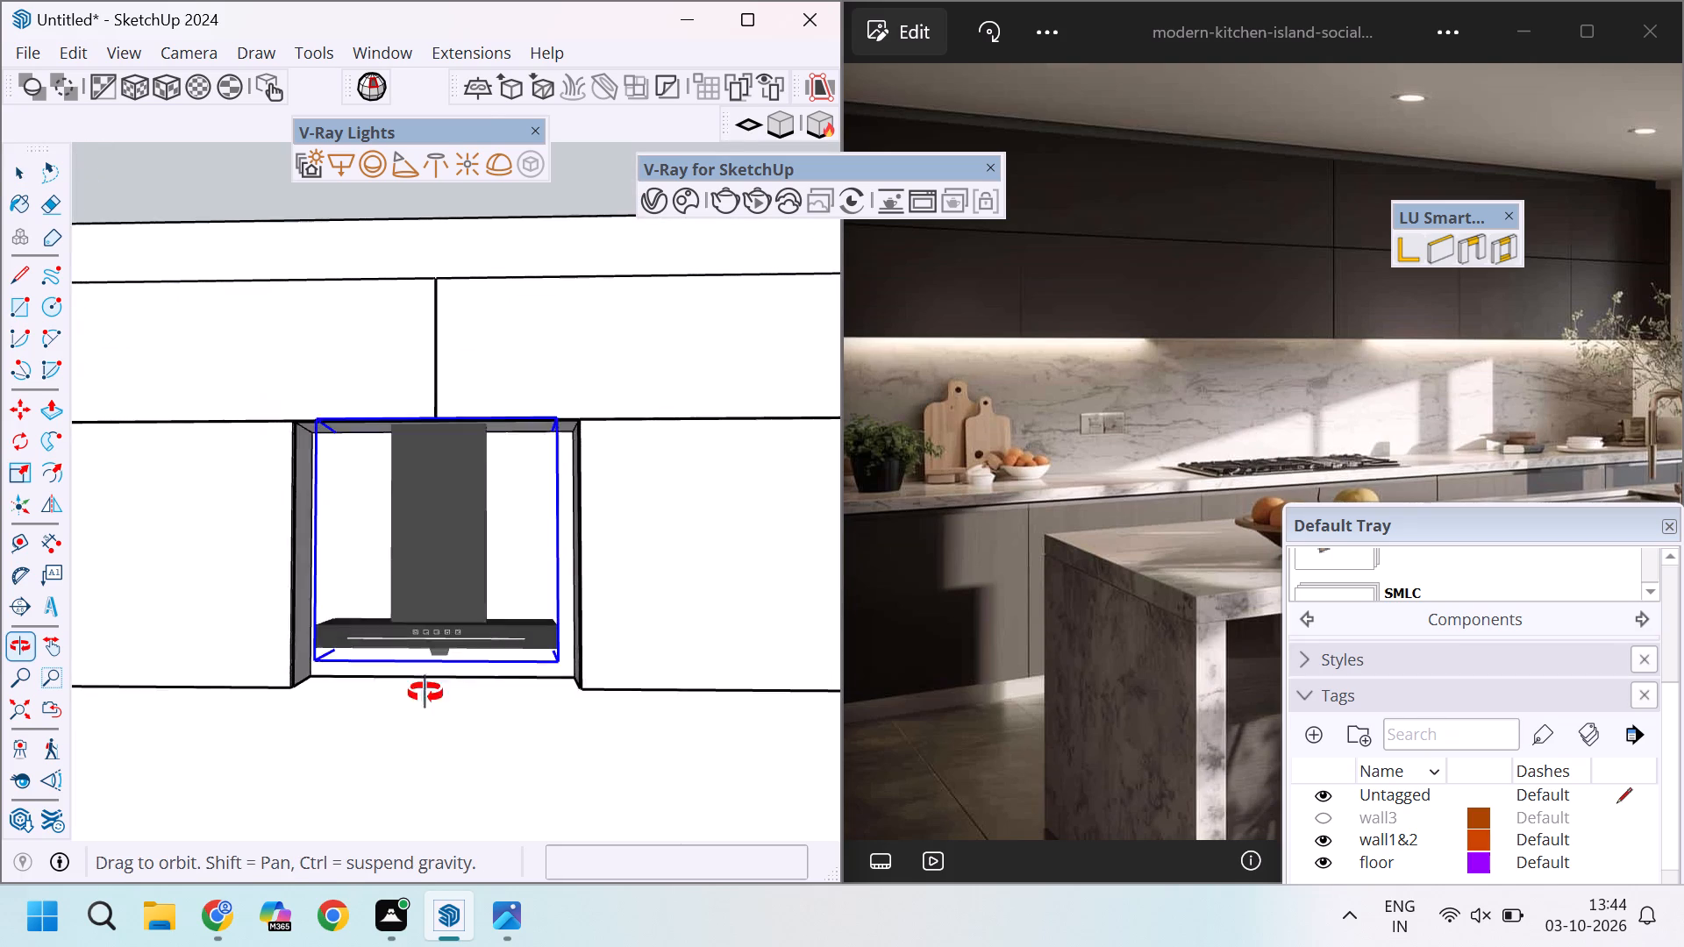
scroll(471, 700, down, 11)
click(482, 438)
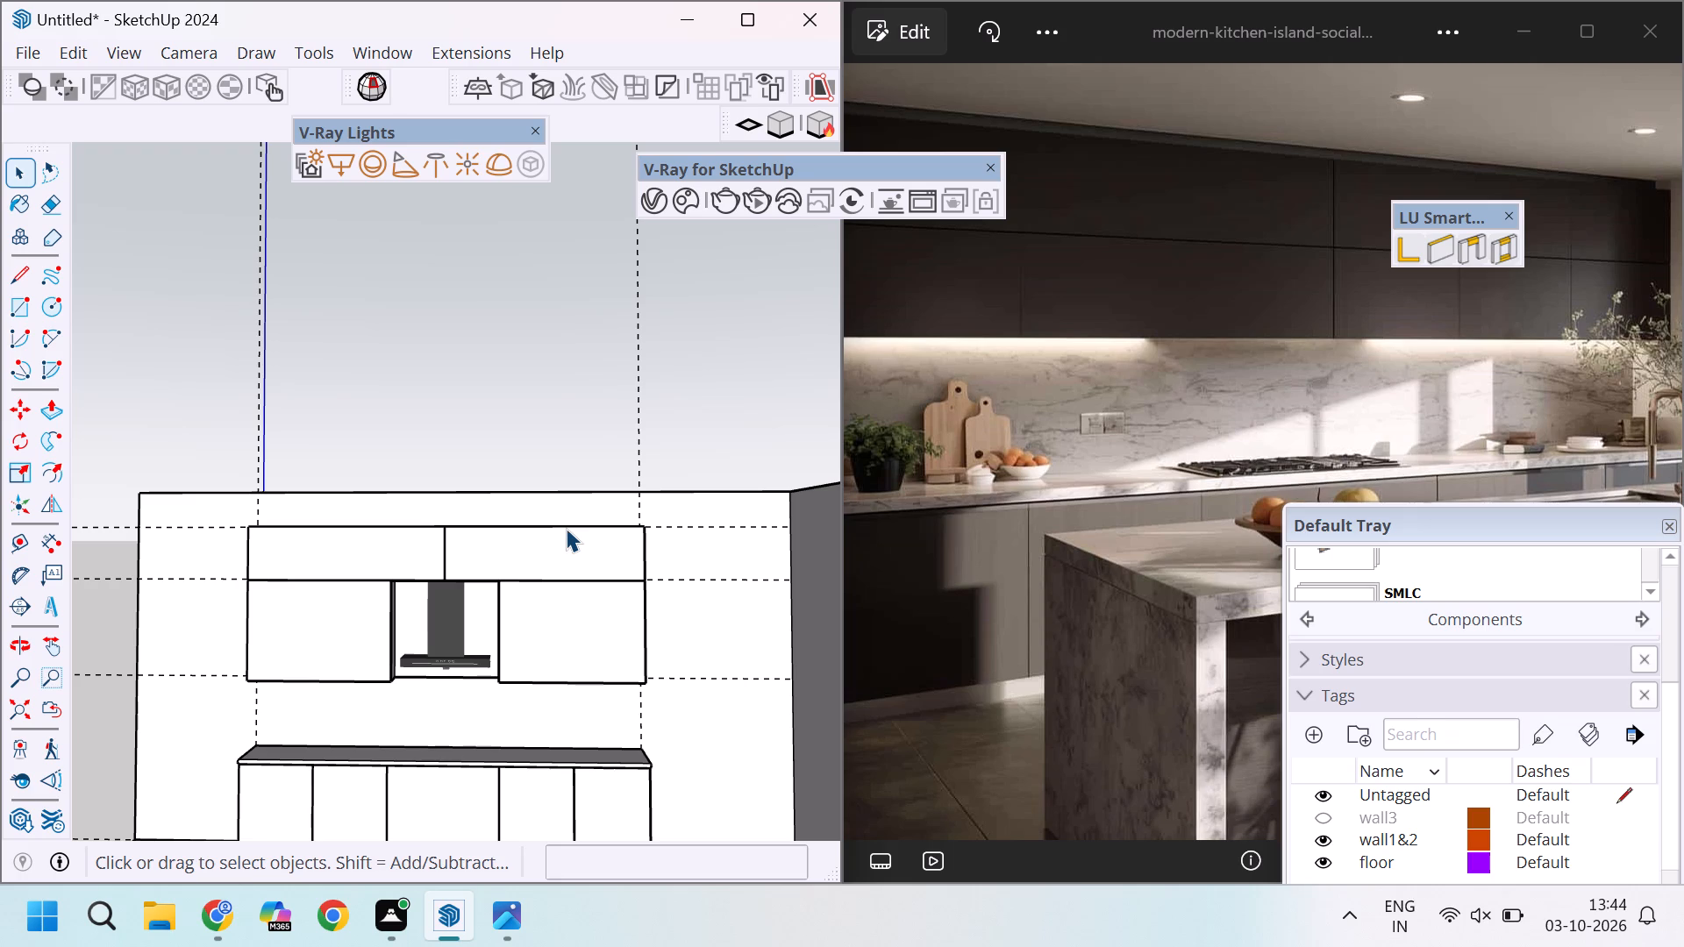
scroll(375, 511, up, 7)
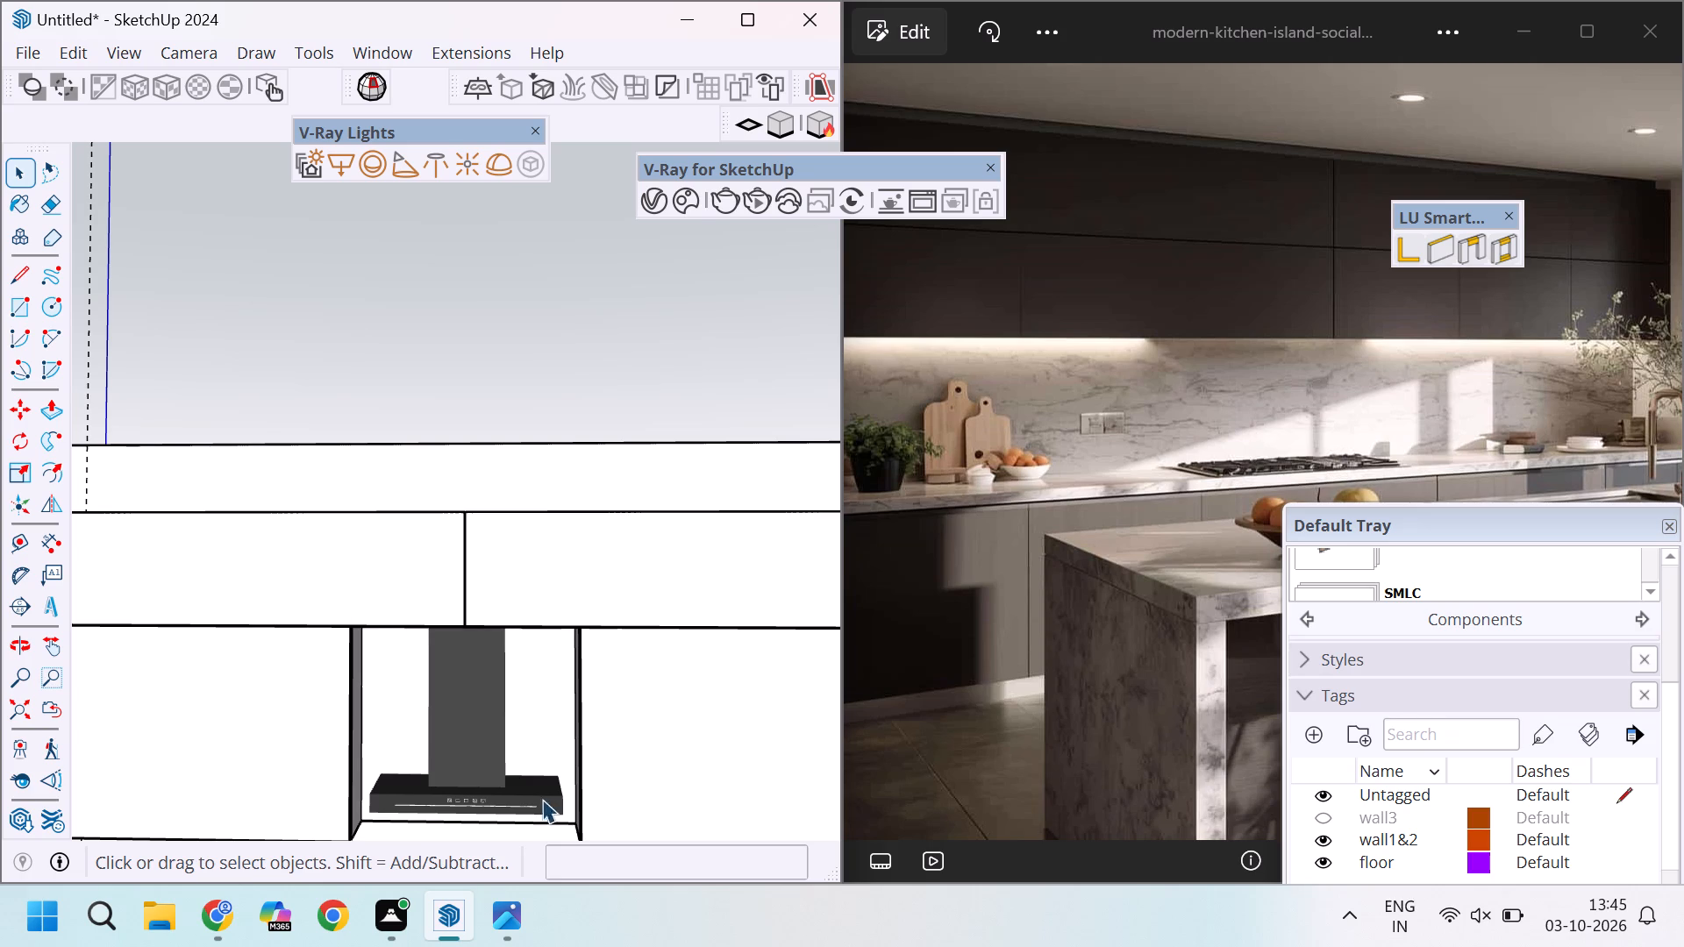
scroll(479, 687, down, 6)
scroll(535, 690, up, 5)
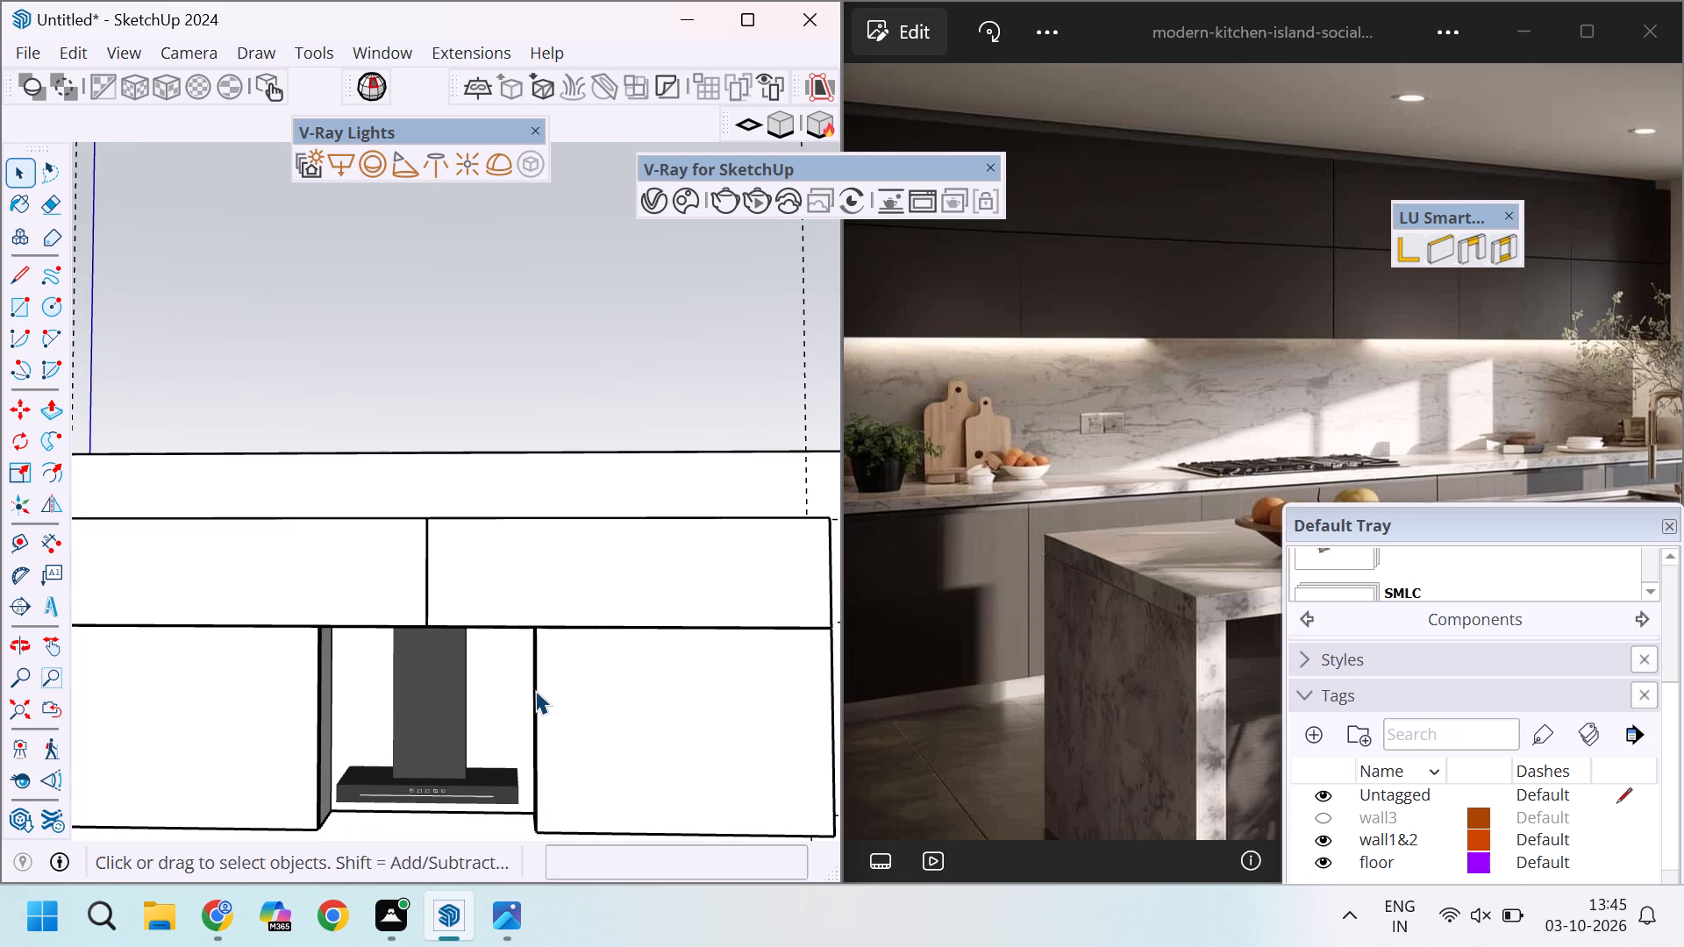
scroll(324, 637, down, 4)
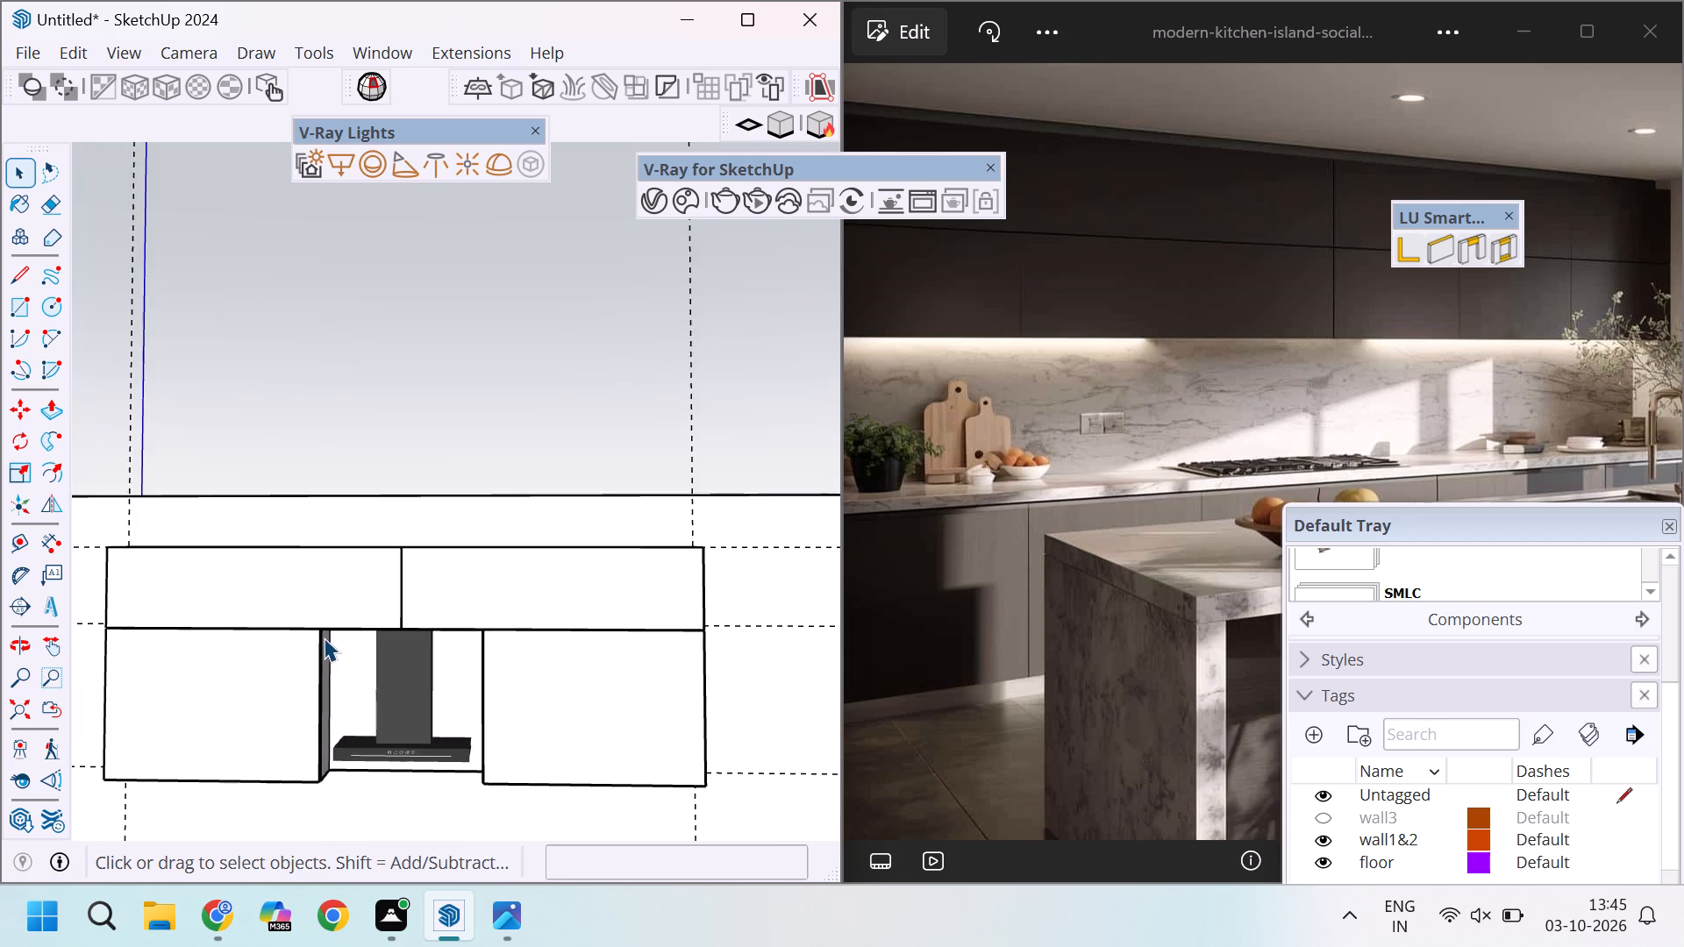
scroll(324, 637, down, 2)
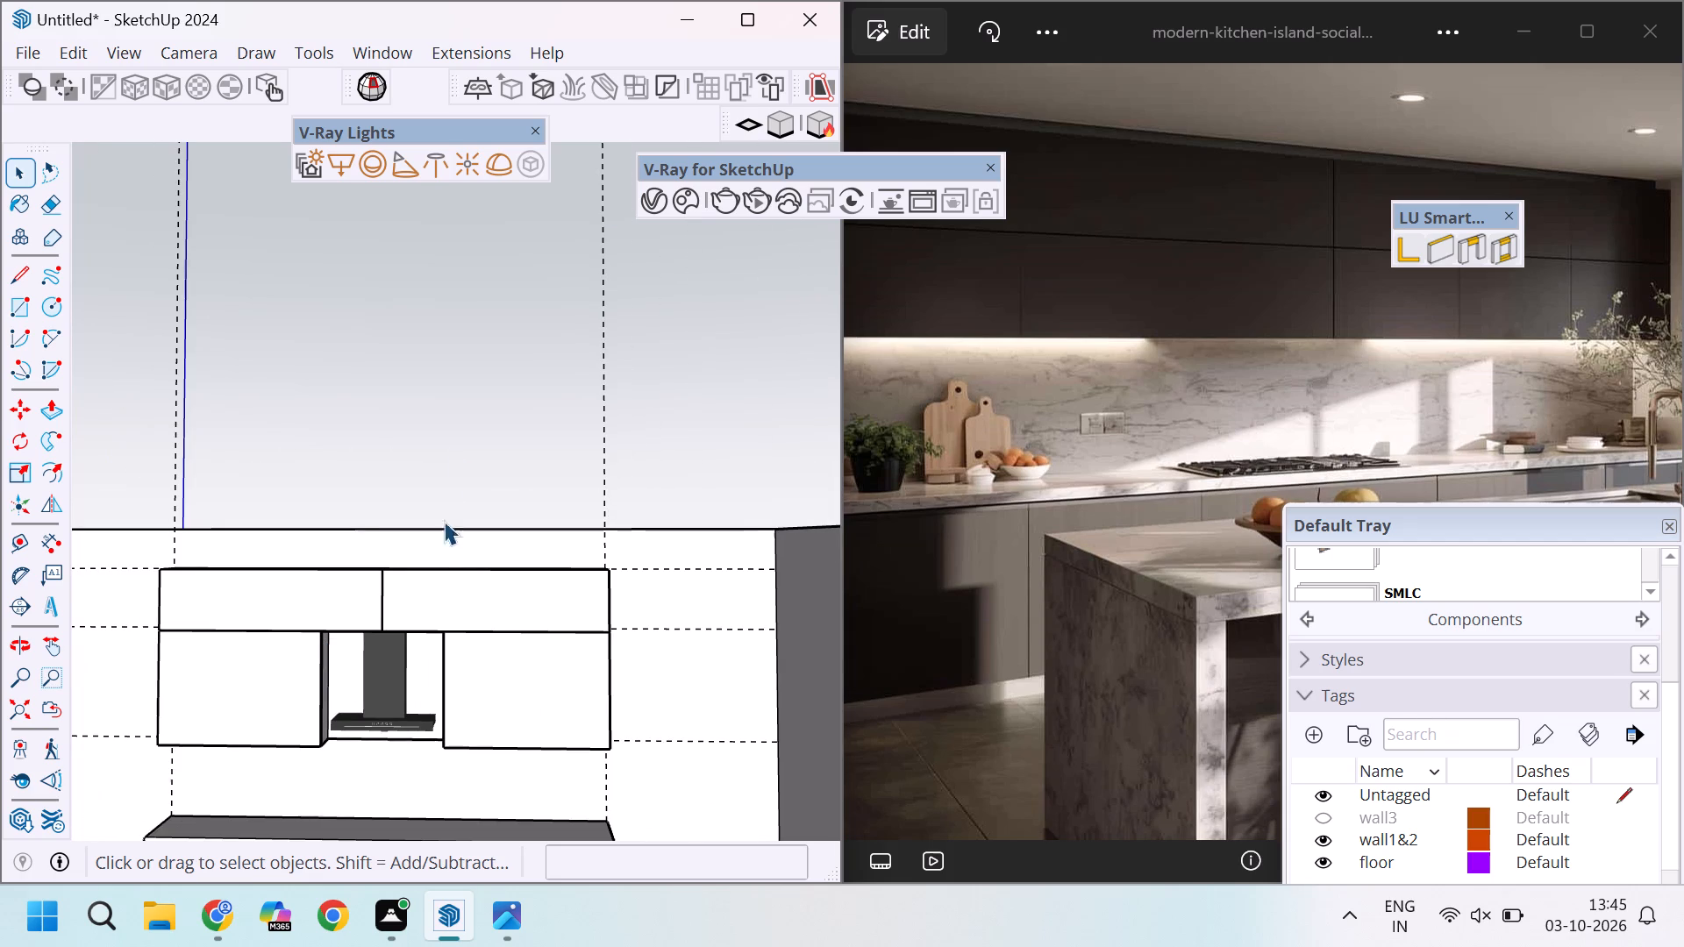
Examine the chimney in the middle niche against the surrounding wall cabinets from the front, from below and from above.
scroll(480, 411, down, 4)
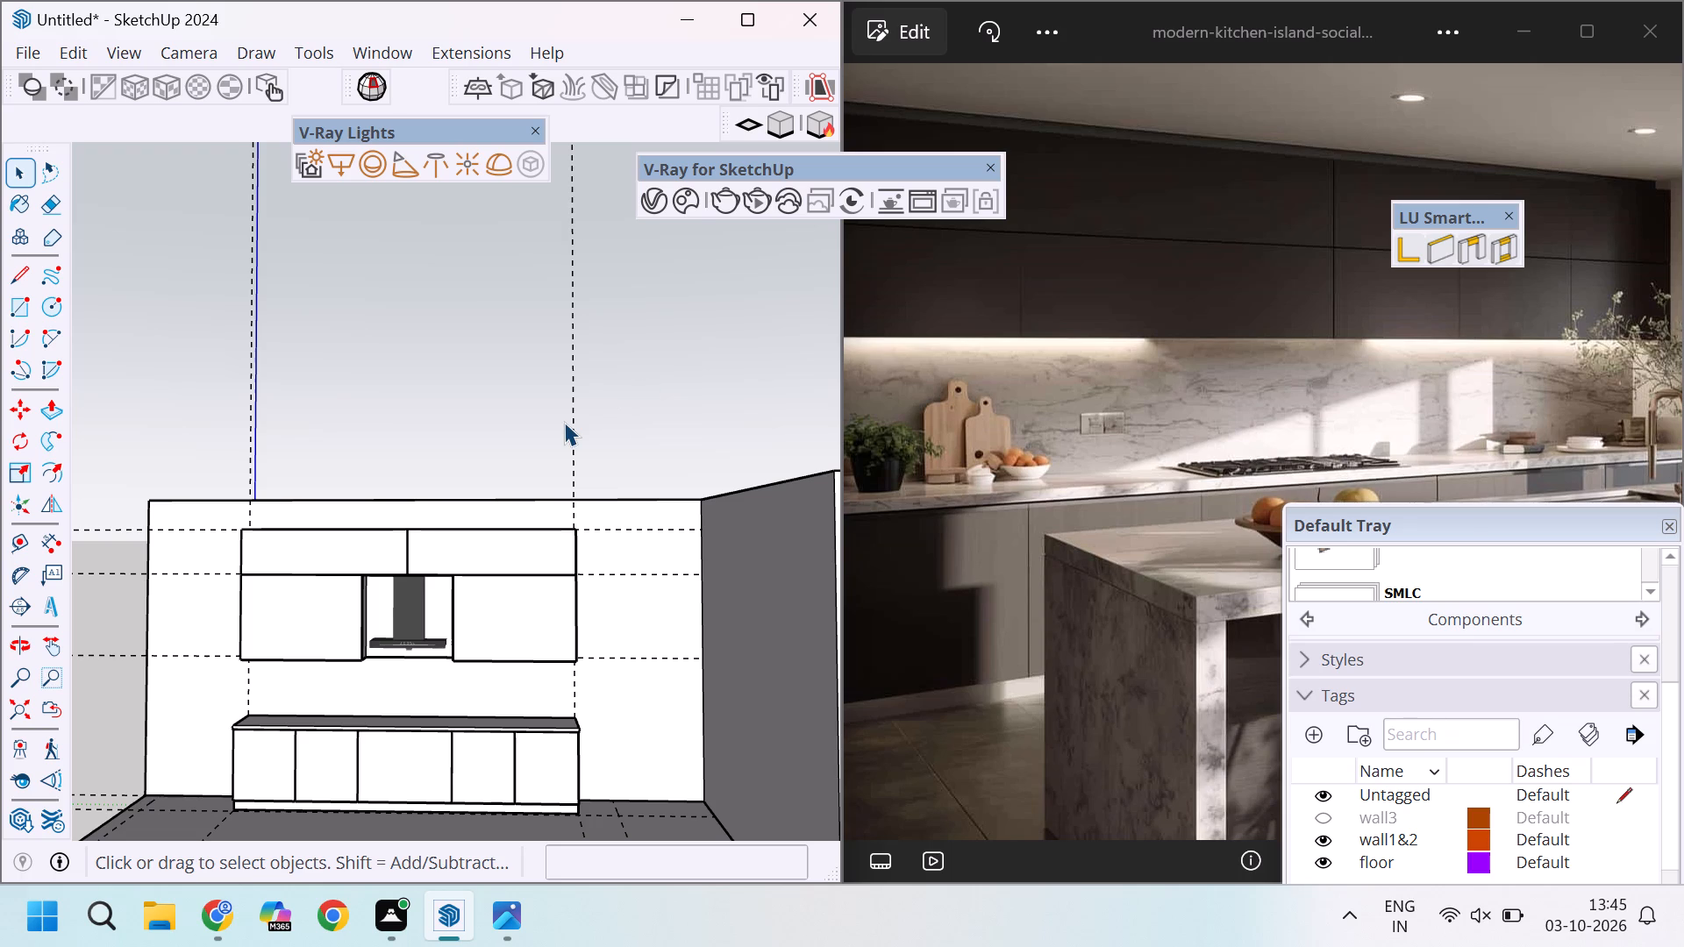
scroll(592, 472, up, 2)
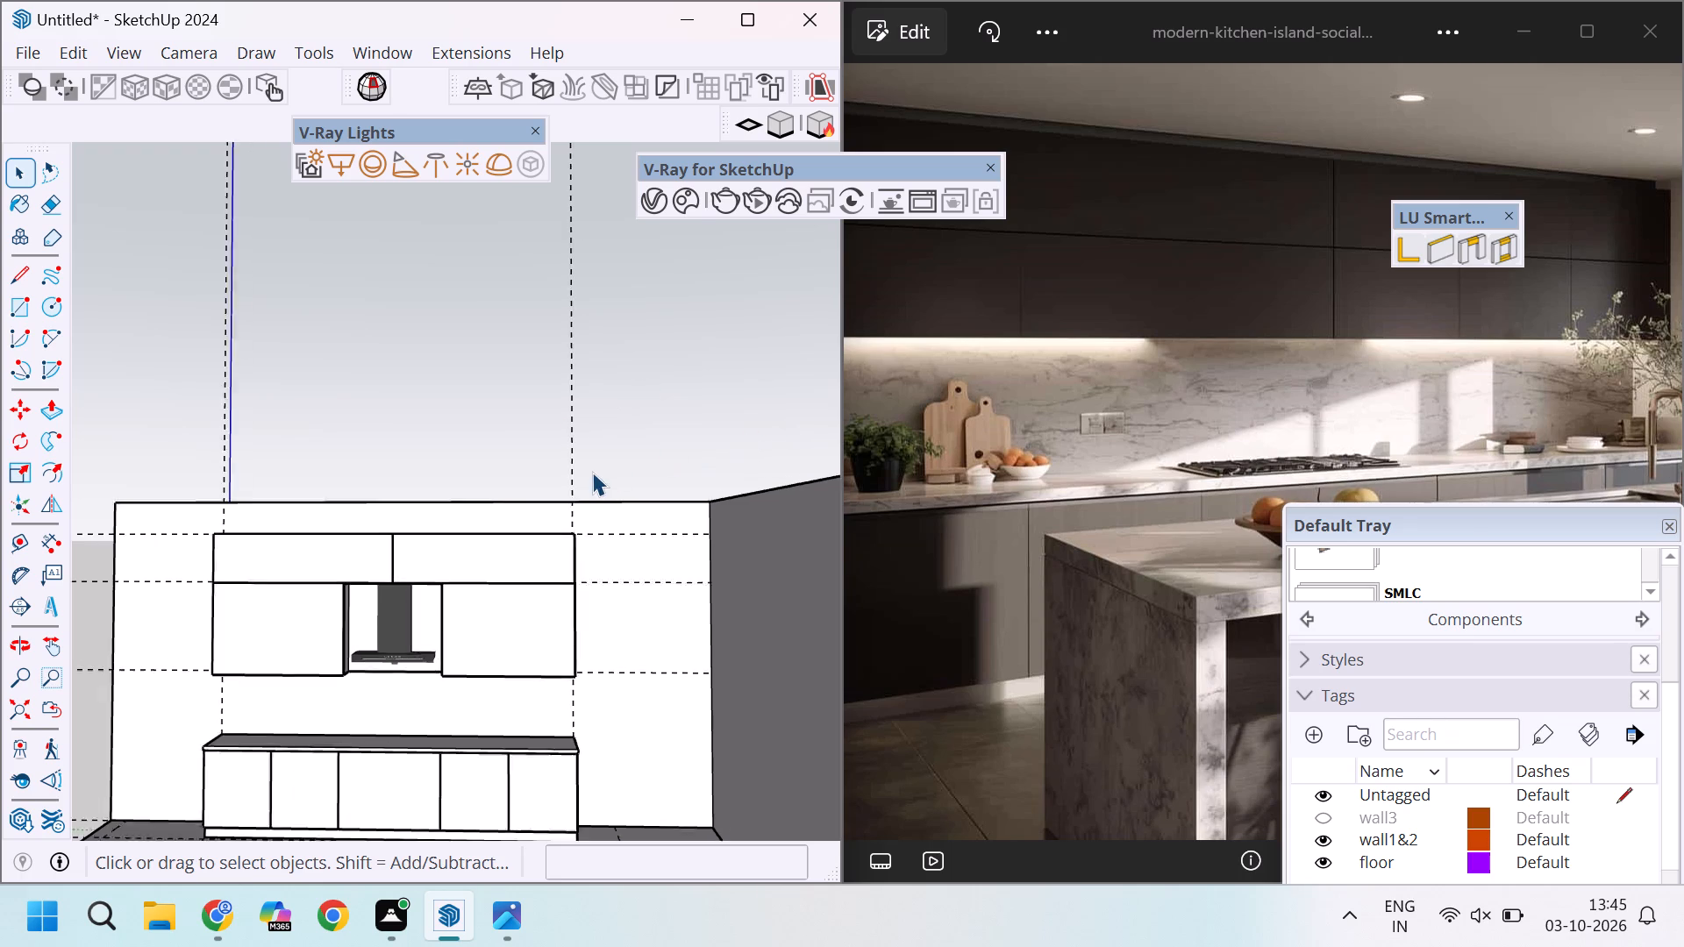
scroll(592, 472, up, 3)
scroll(533, 461, down, 5)
scroll(431, 554, up, 6)
scroll(50, 758, up, 4)
scroll(226, 736, down, 4)
middle_drag(293, 723, 418, 634)
scroll(423, 625, up, 5)
middle_drag(268, 691, 322, 636)
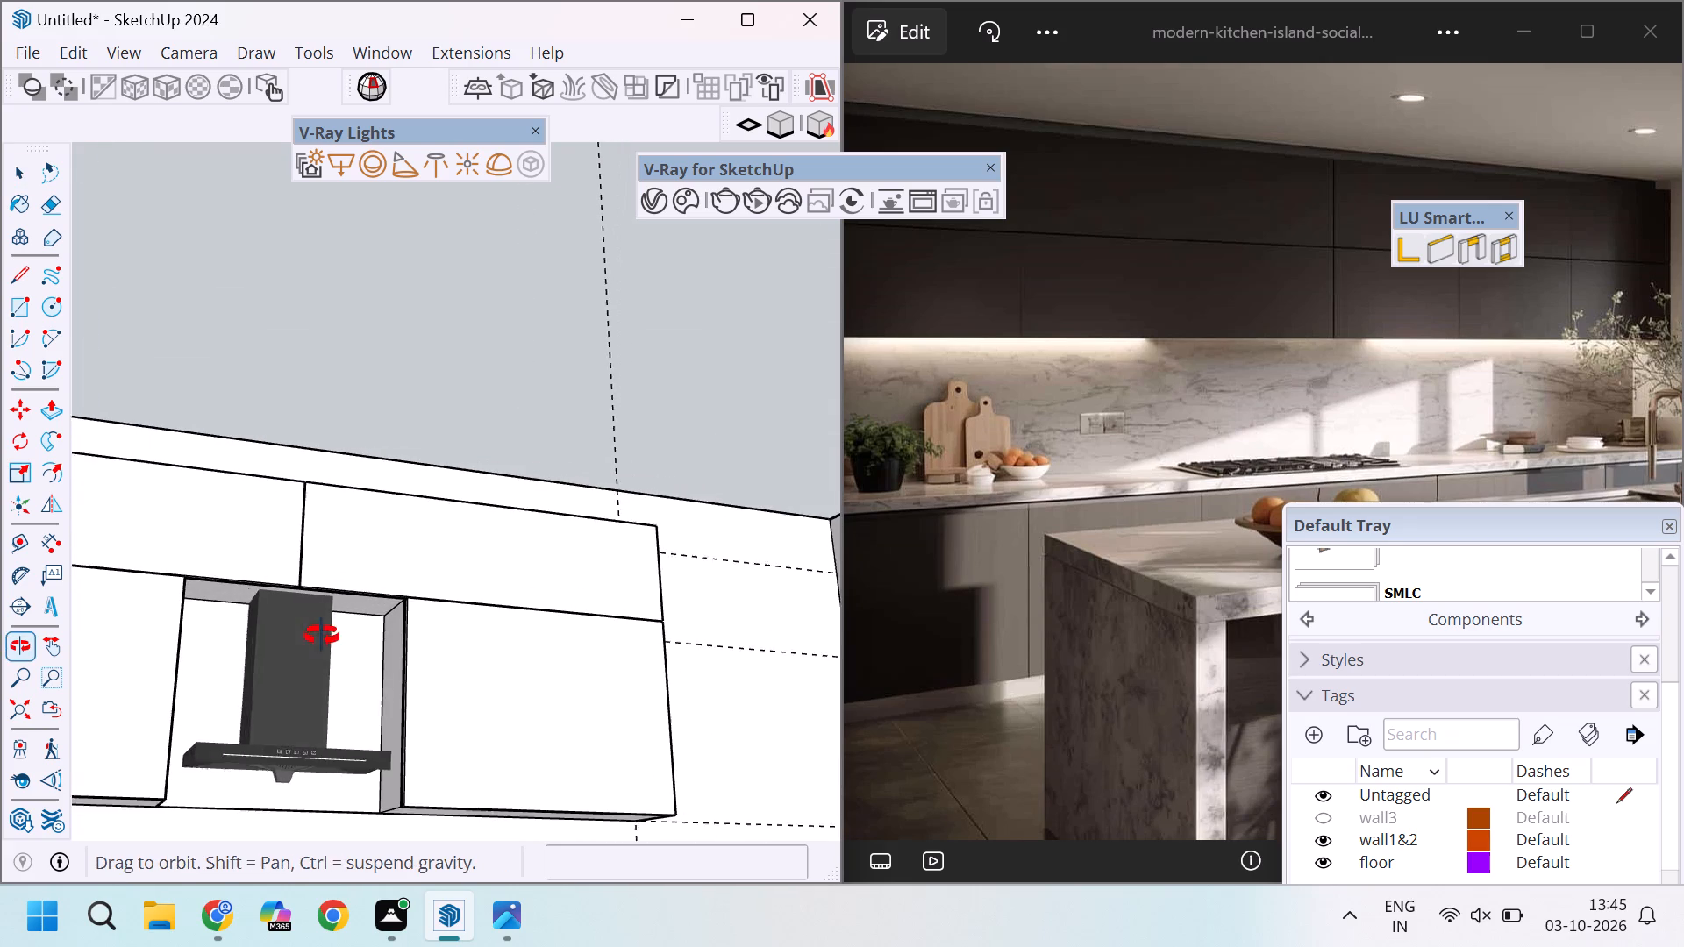
middle_drag(322, 636, 325, 633)
scroll(331, 633, down, 4)
scroll(332, 666, up, 5)
middle_drag(389, 749, 239, 794)
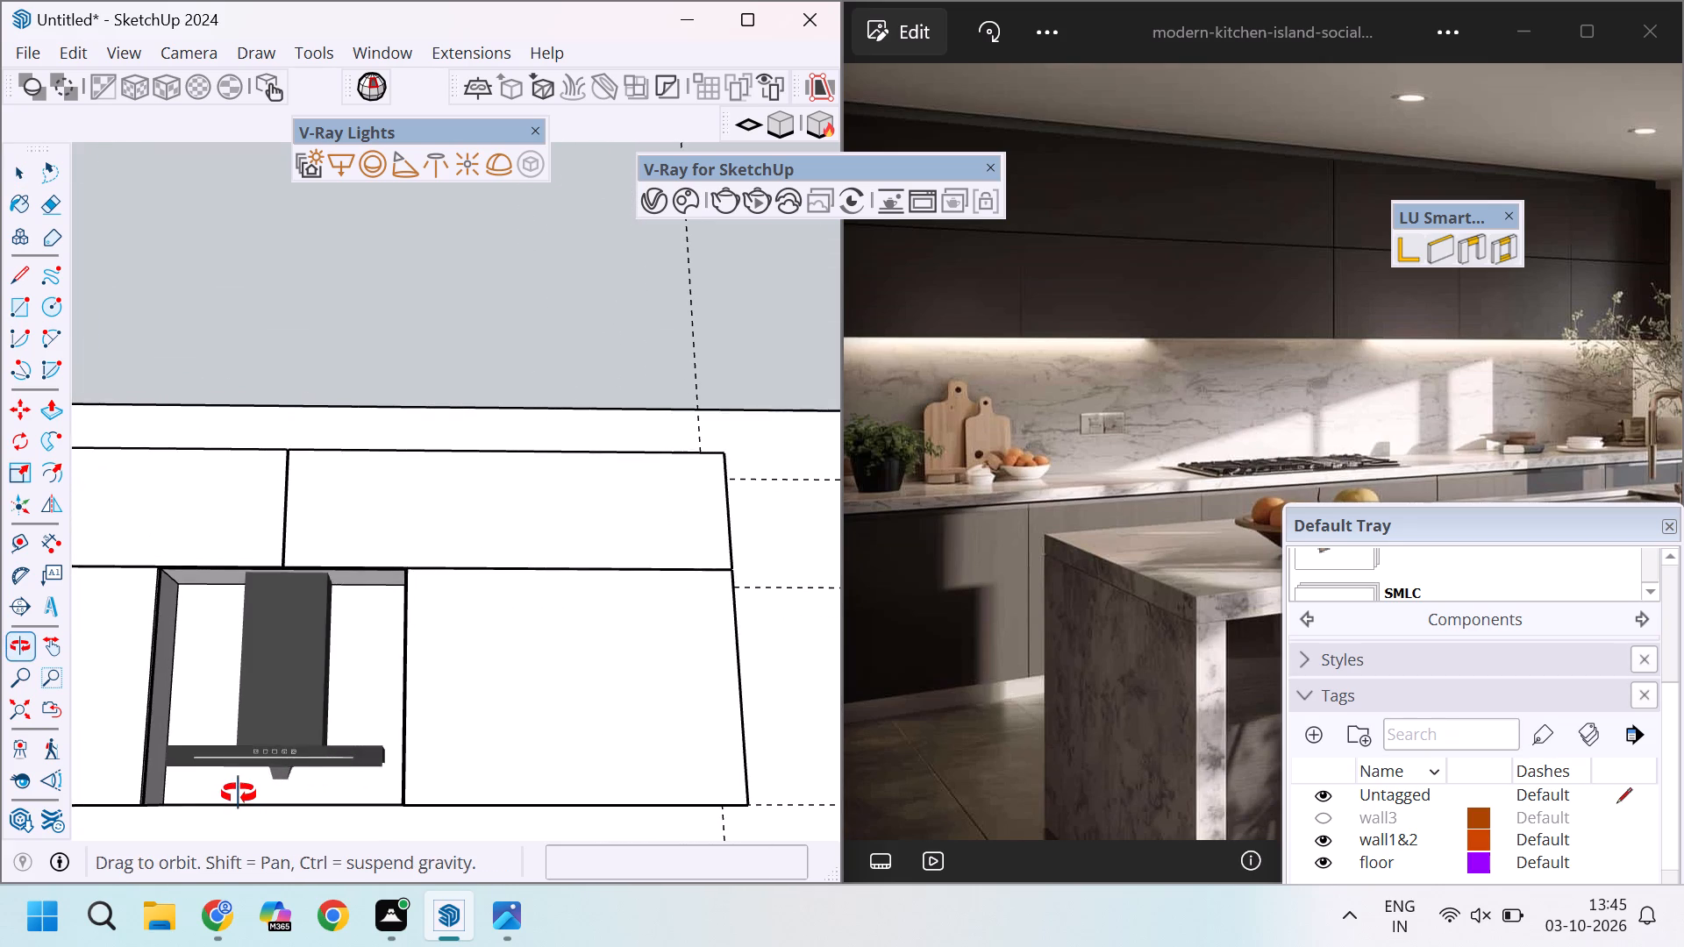
middle_drag(239, 794, 238, 794)
scroll(259, 781, up, 4)
scroll(512, 724, down, 9)
middle_drag(434, 652, 434, 746)
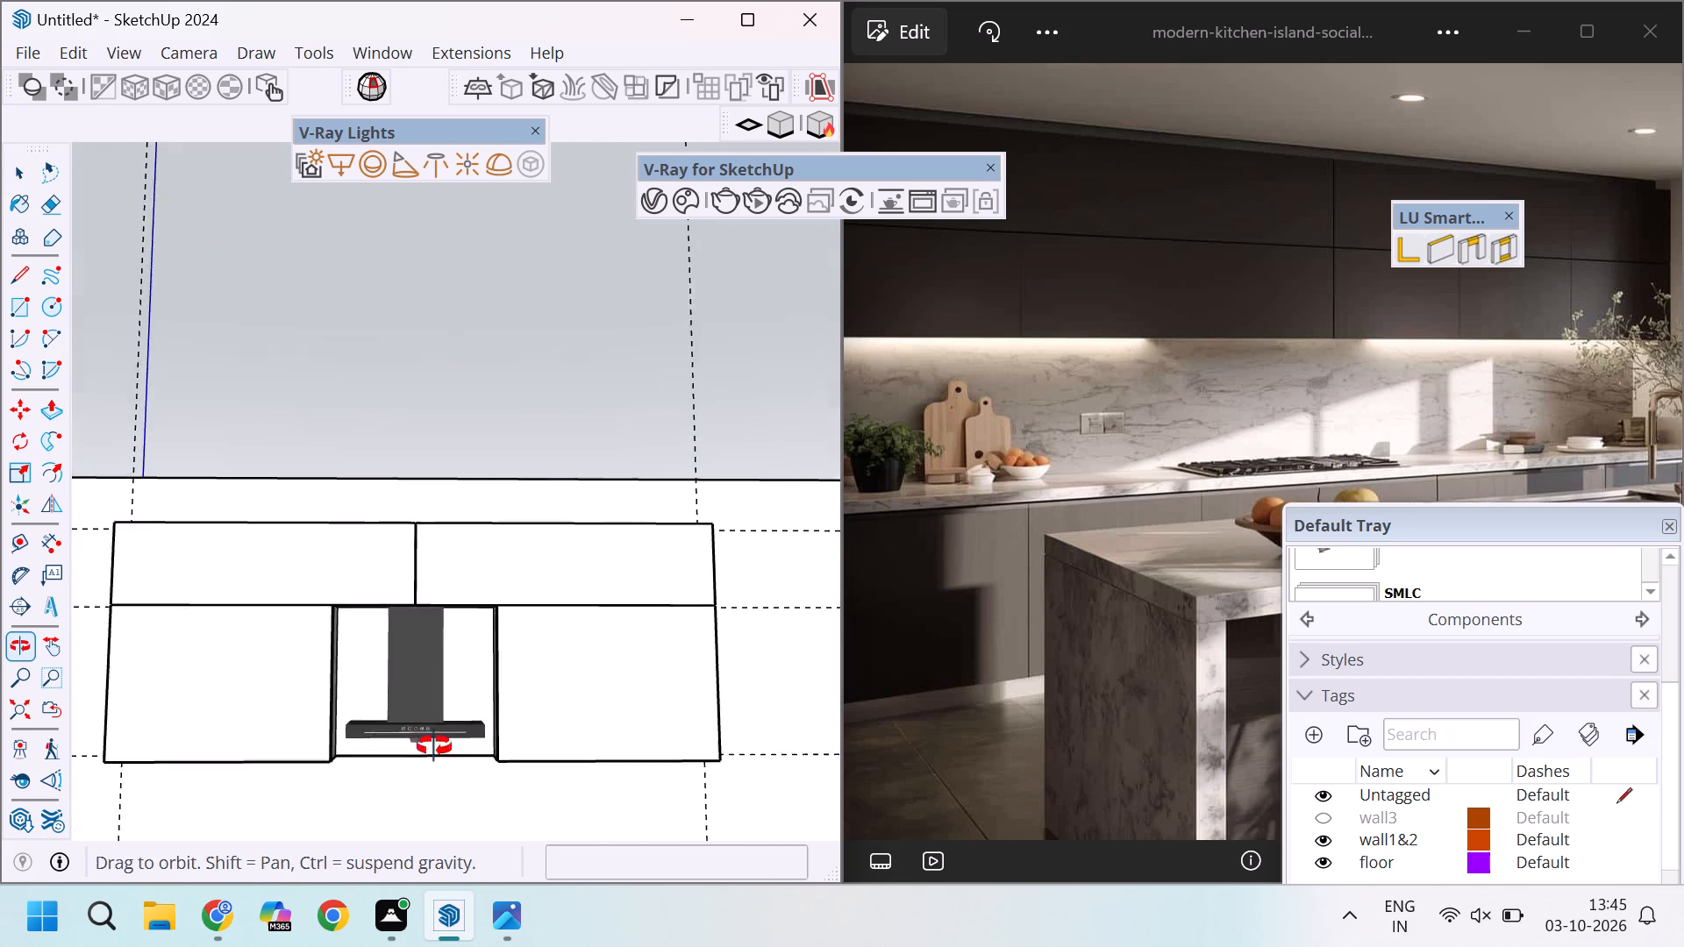
middle_drag(434, 746, 434, 801)
scroll(432, 687, up, 6)
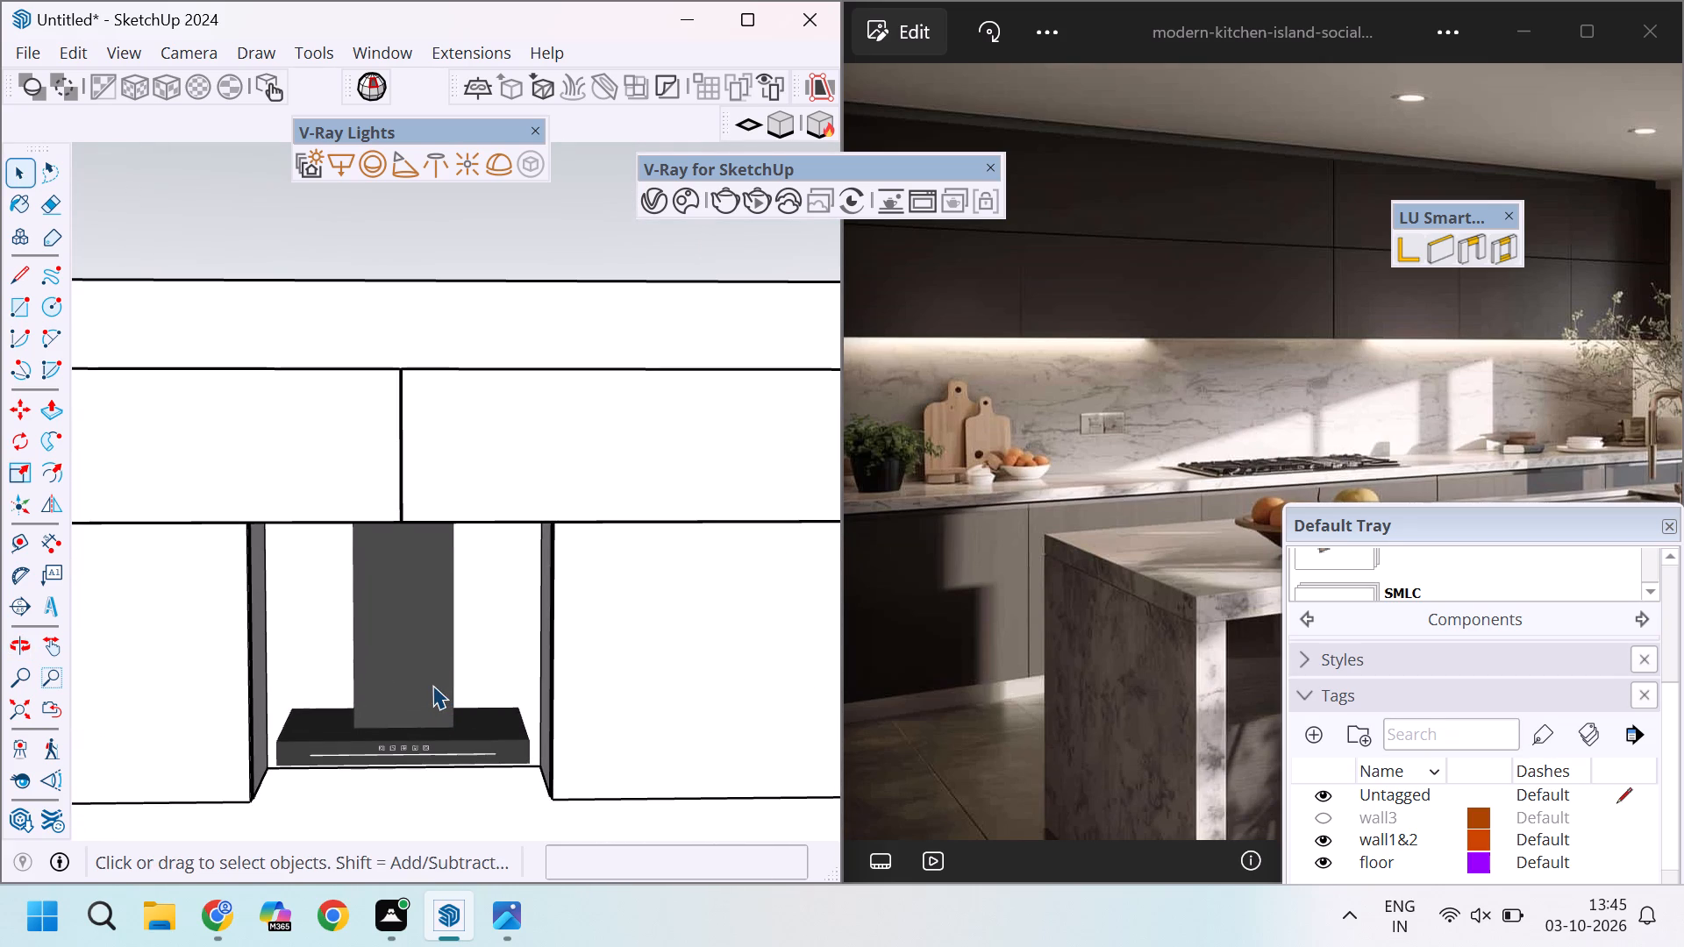
scroll(432, 685, up, 5)
scroll(432, 685, down, 8)
scroll(430, 763, up, 1)
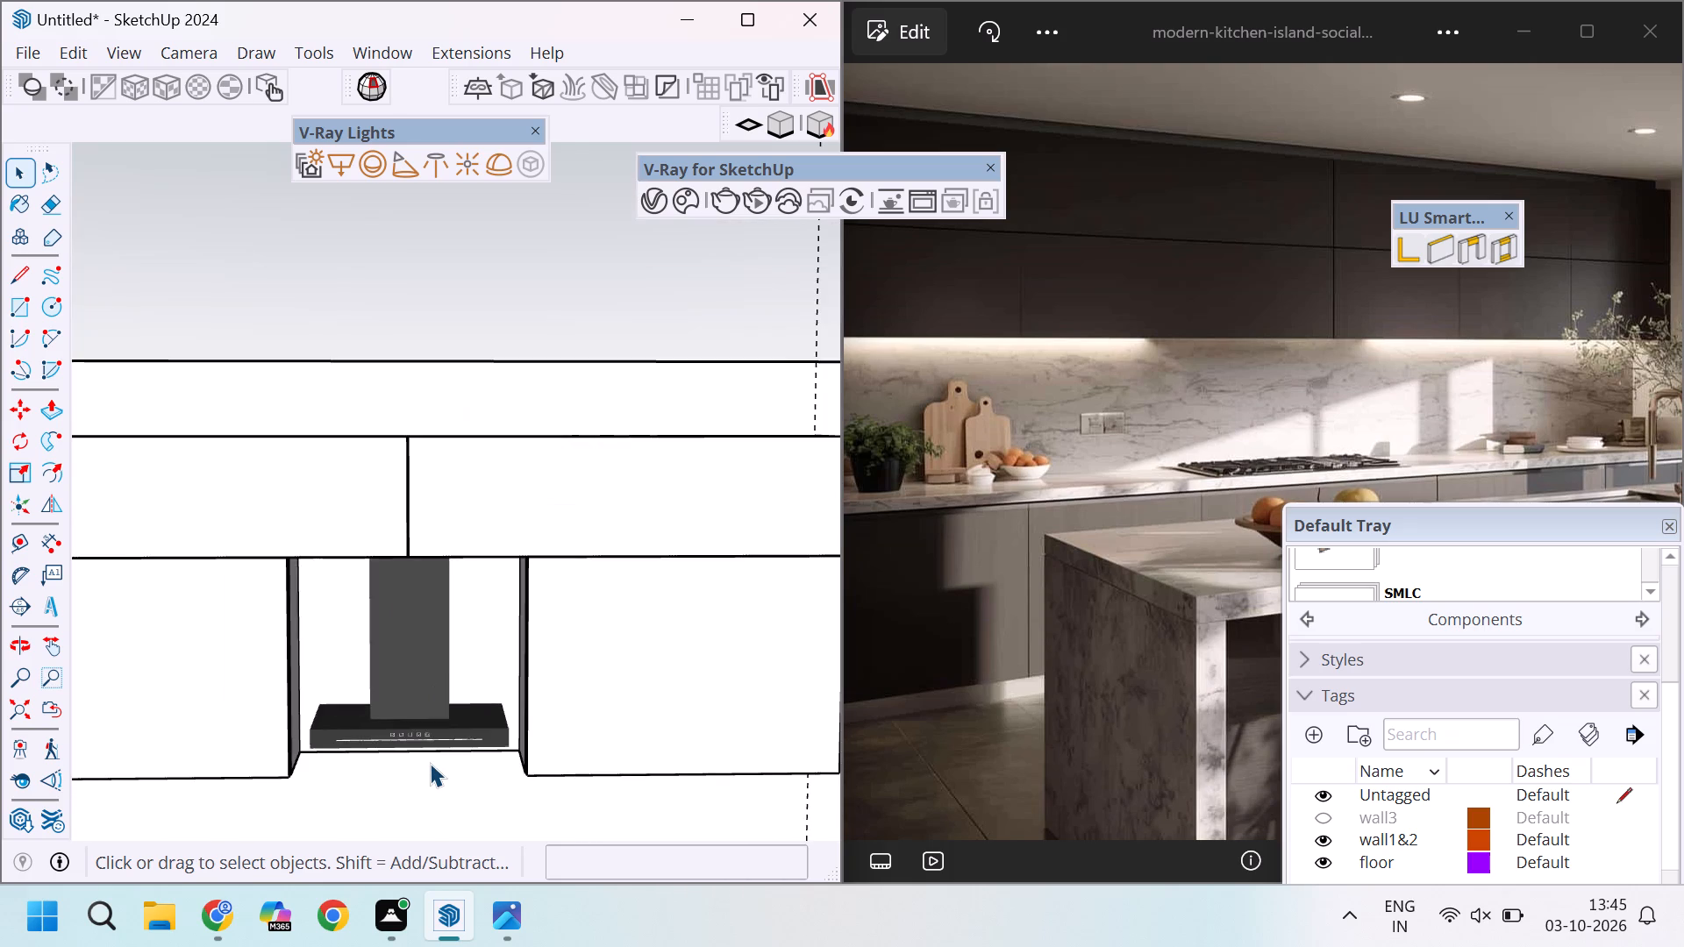
scroll(430, 763, up, 4)
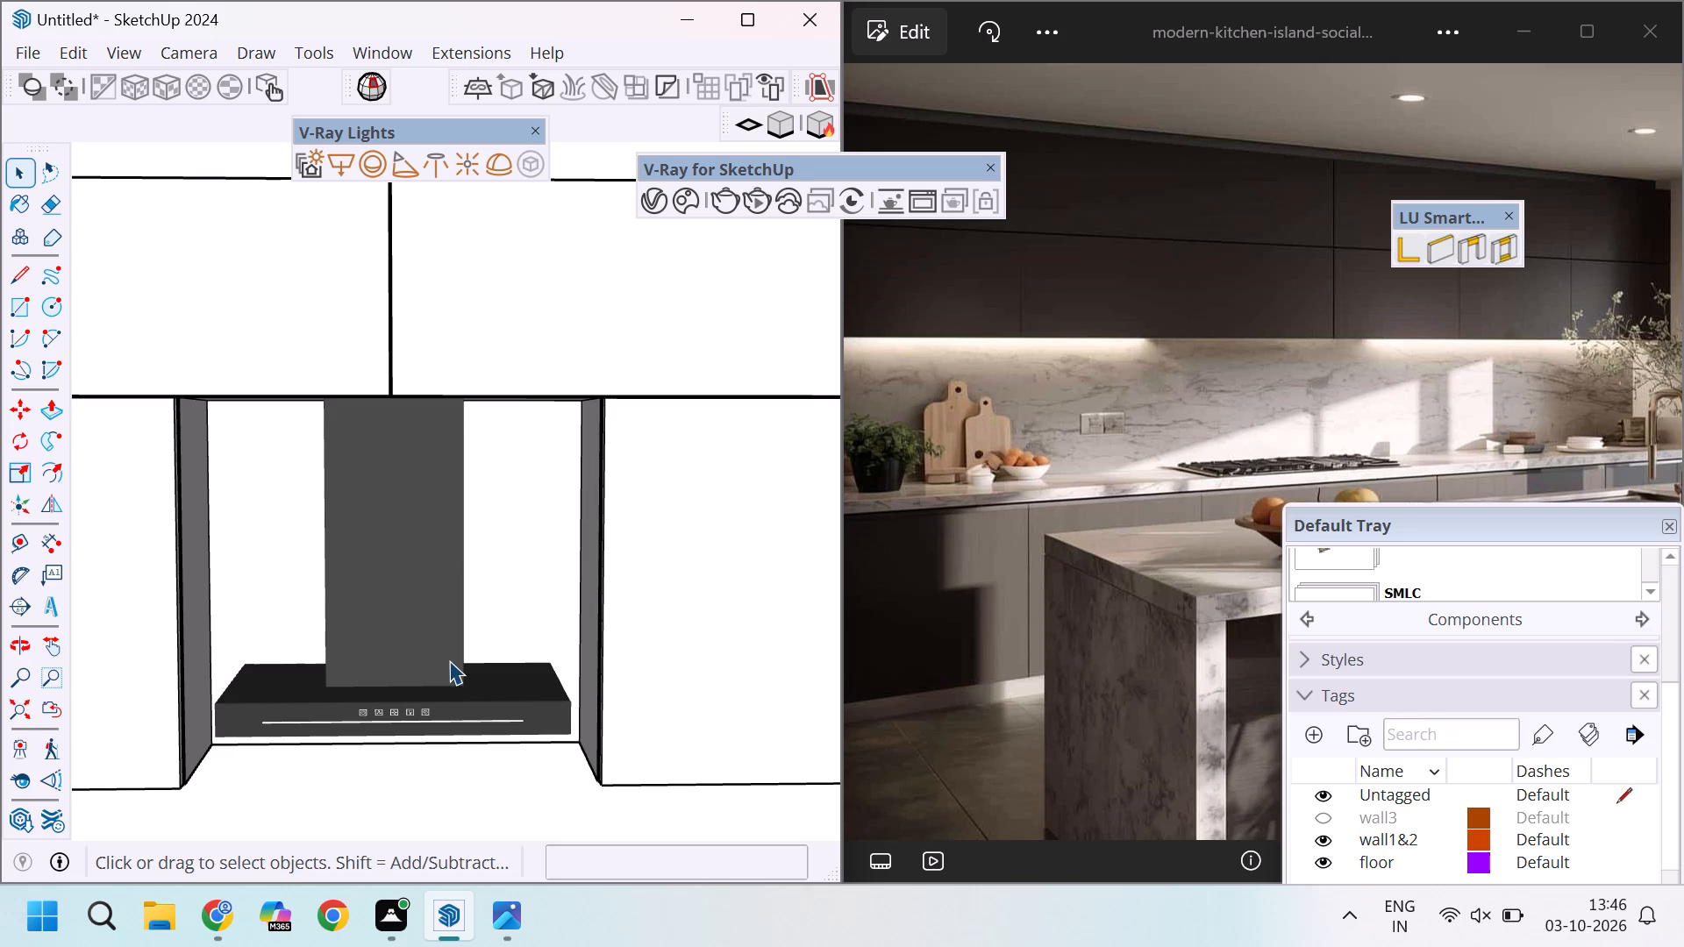
Check the chimney's proportions against the whole run of wall and base cabinets, and its duct against the niche's top.
scroll(449, 657, down, 18)
scroll(455, 466, up, 2)
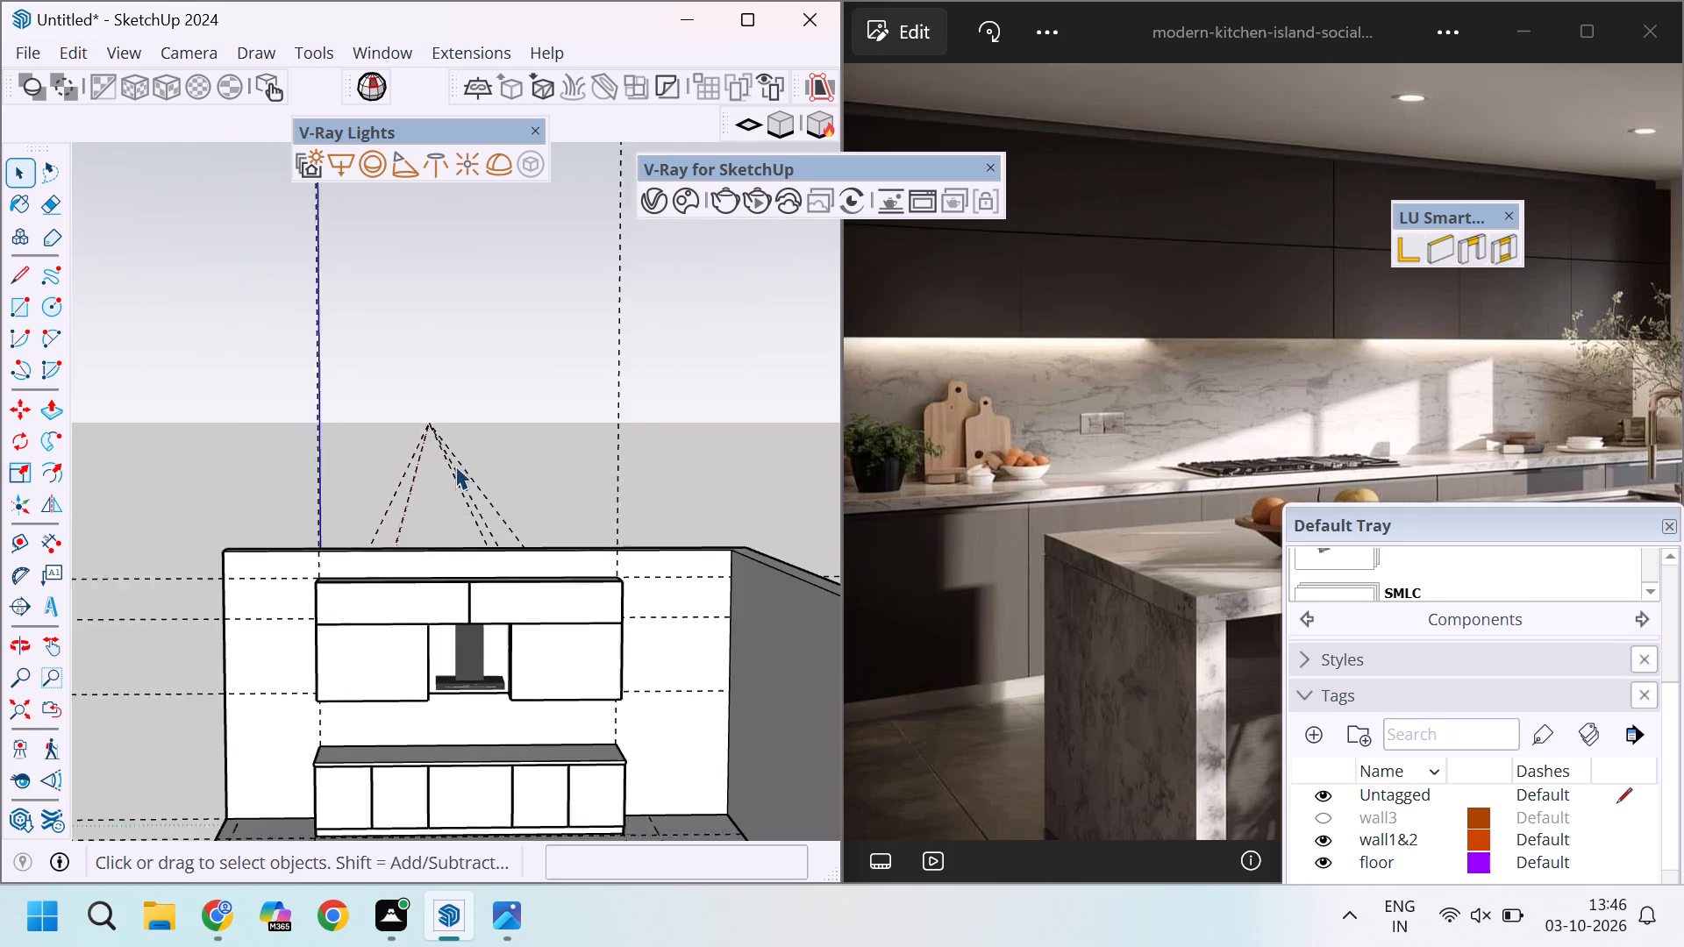
scroll(455, 466, up, 5)
middle_drag(467, 507, 405, 537)
scroll(405, 537, up, 1)
scroll(475, 495, down, 11)
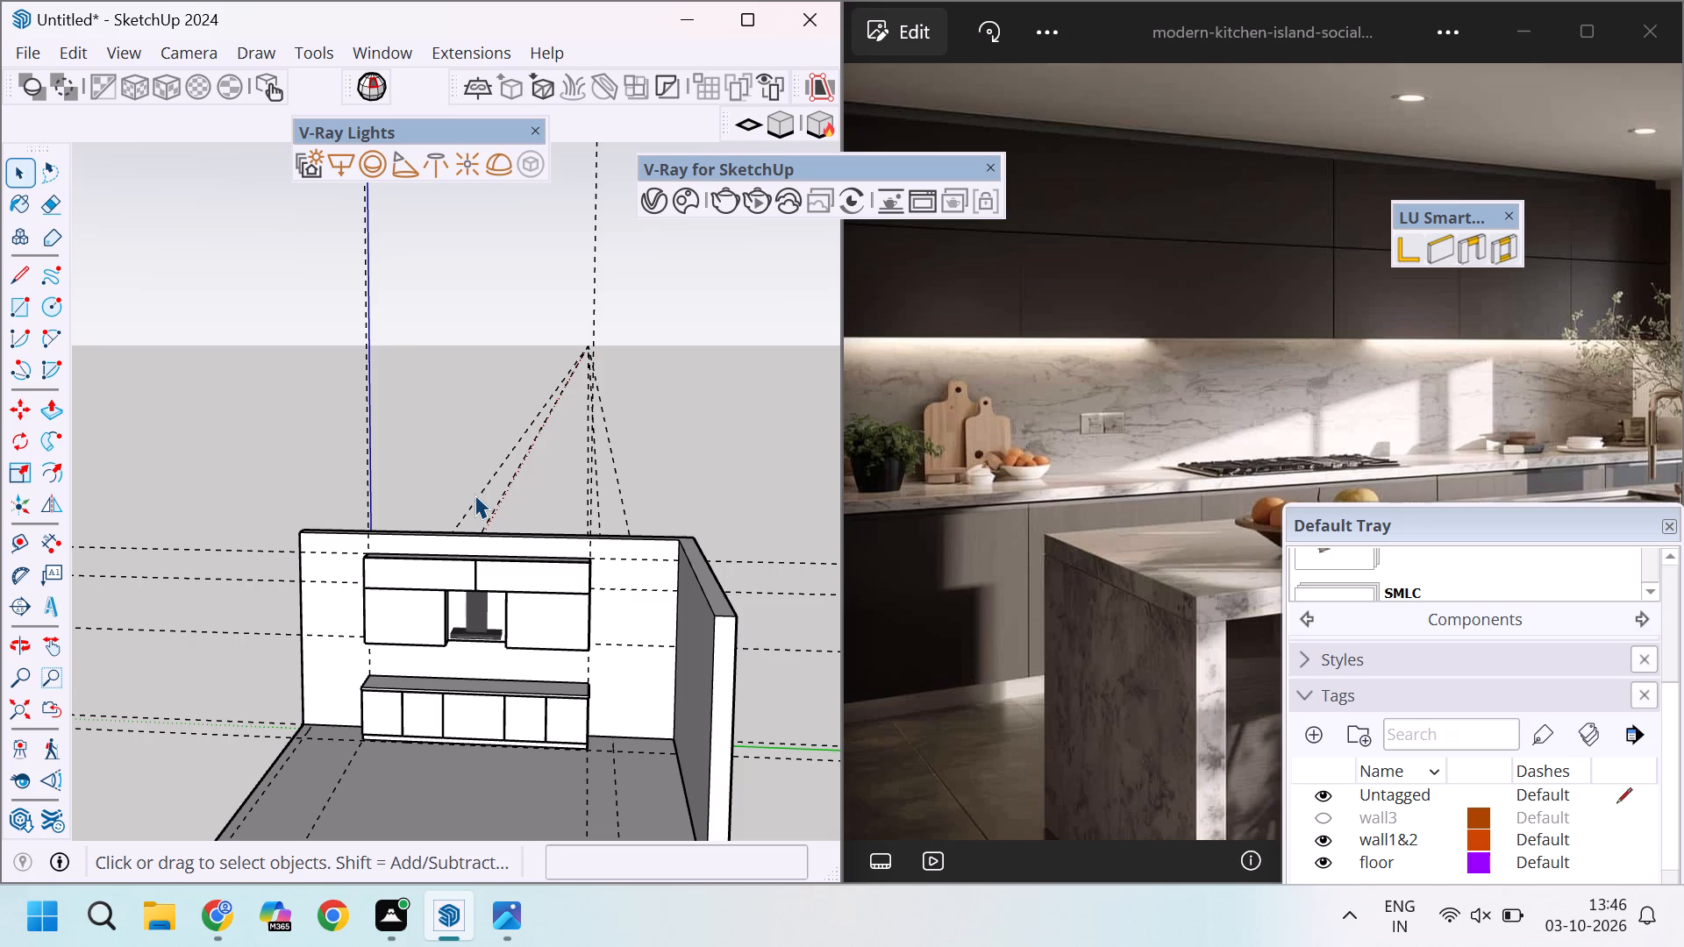
scroll(491, 588, up, 10)
scroll(442, 697, up, 1)
middle_drag(445, 700, 510, 580)
scroll(478, 670, up, 6)
scroll(410, 860, up, 3)
scroll(461, 653, up, 4)
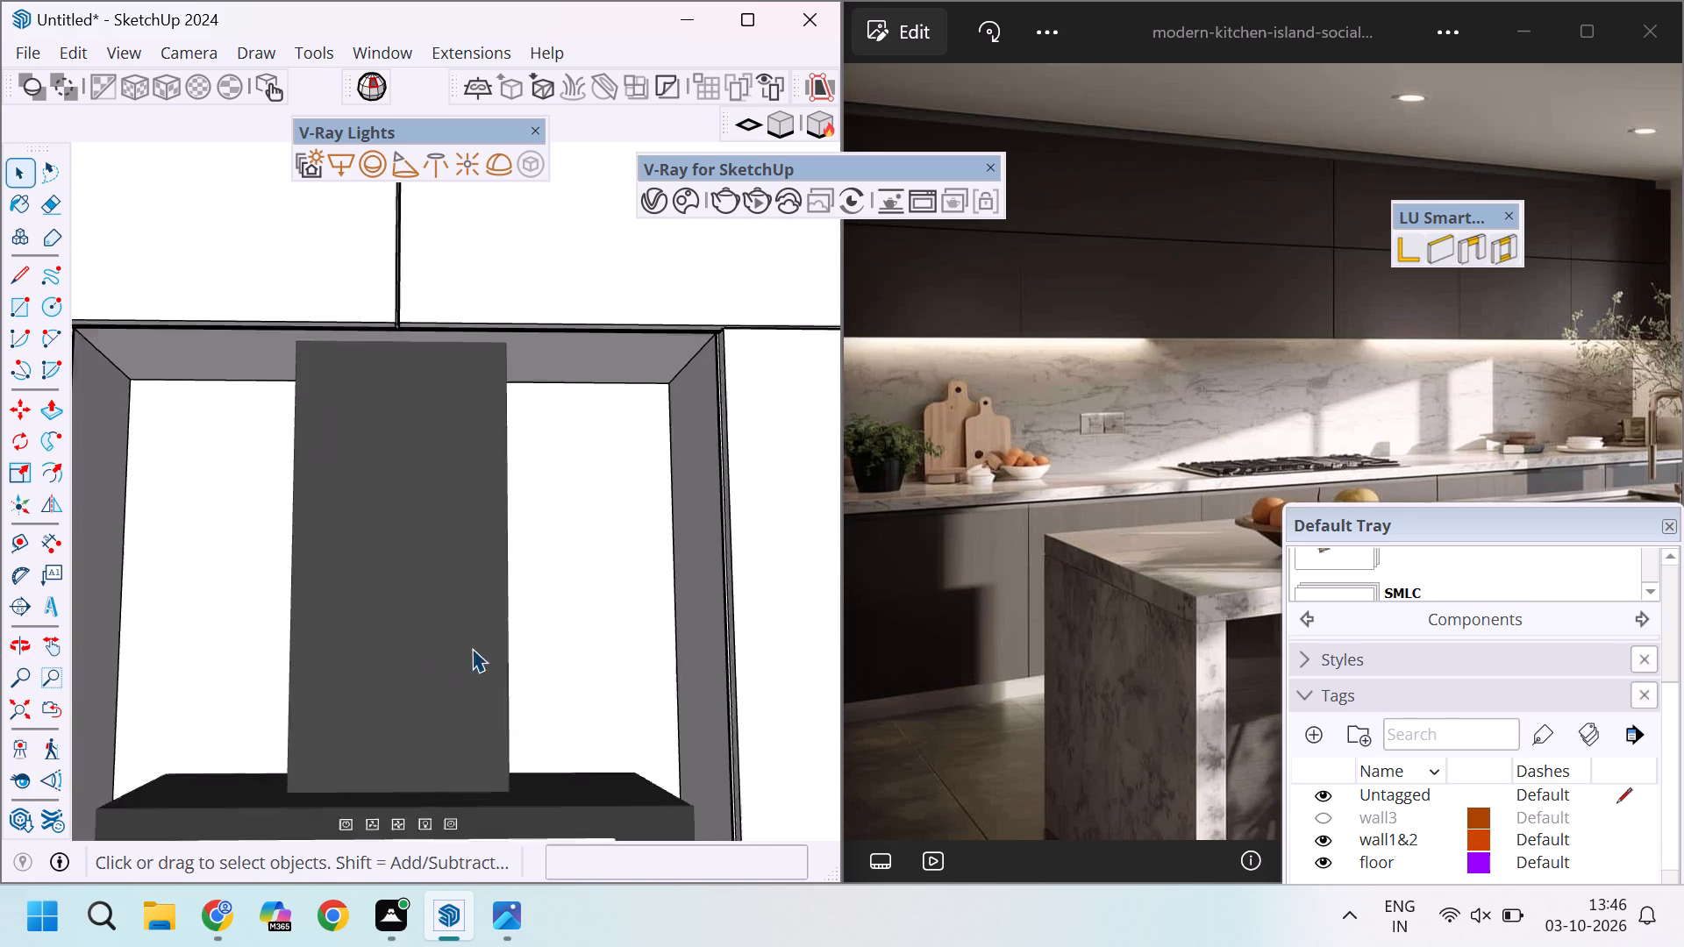
scroll(535, 592, down, 11)
scroll(565, 659, up, 6)
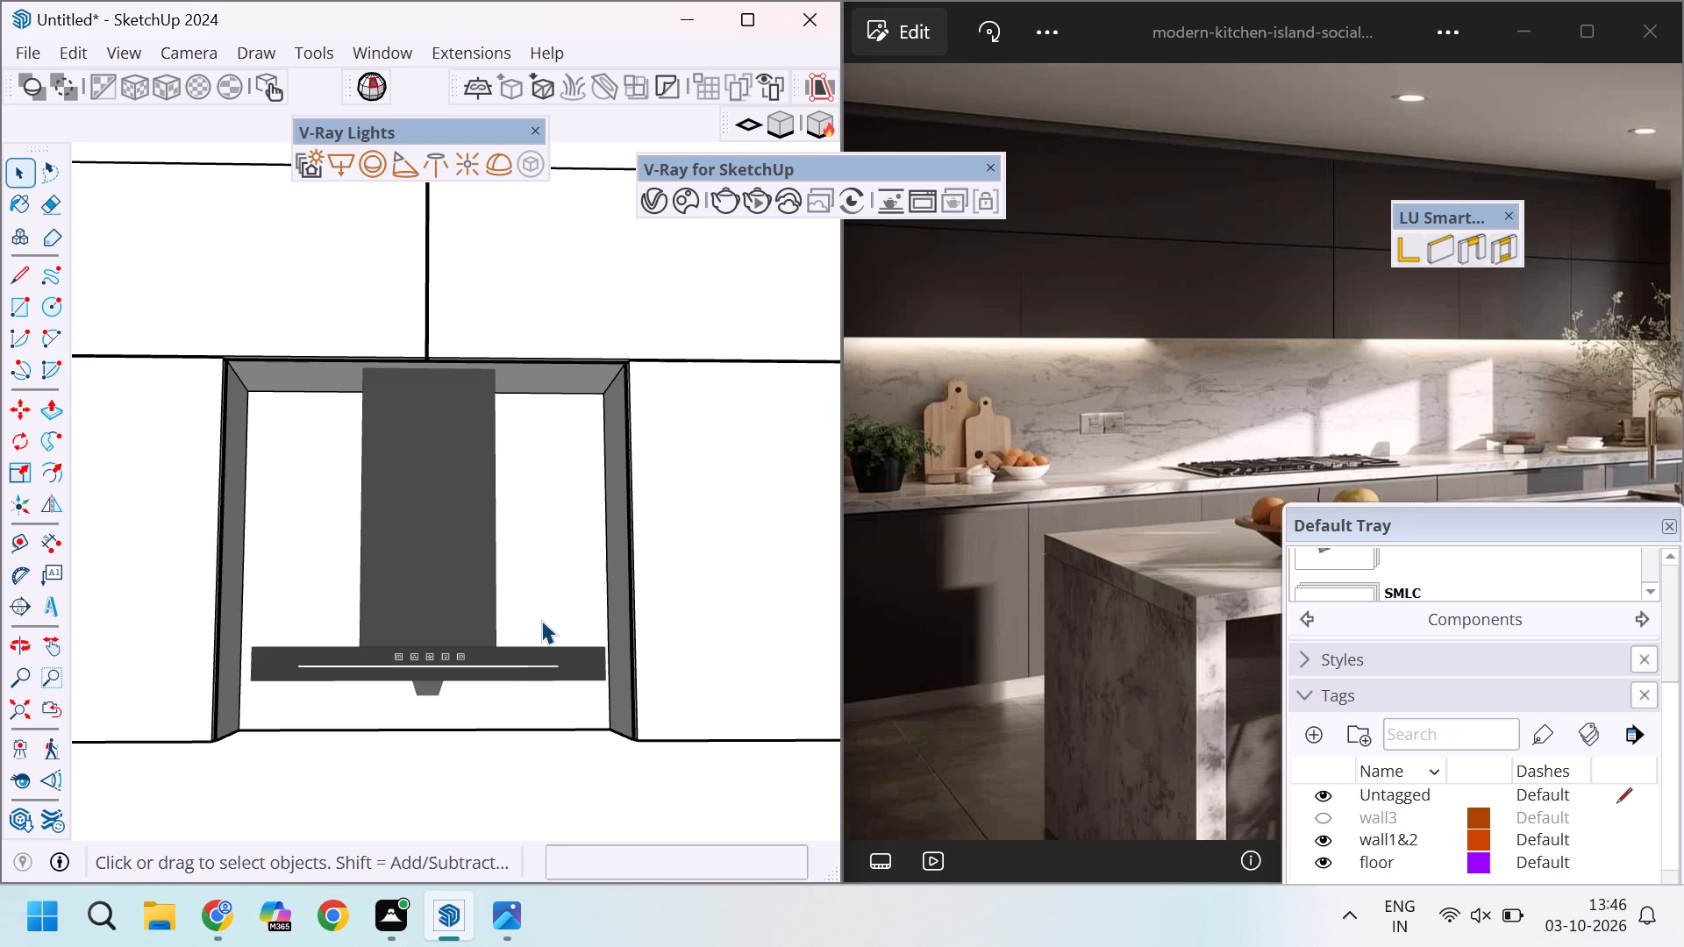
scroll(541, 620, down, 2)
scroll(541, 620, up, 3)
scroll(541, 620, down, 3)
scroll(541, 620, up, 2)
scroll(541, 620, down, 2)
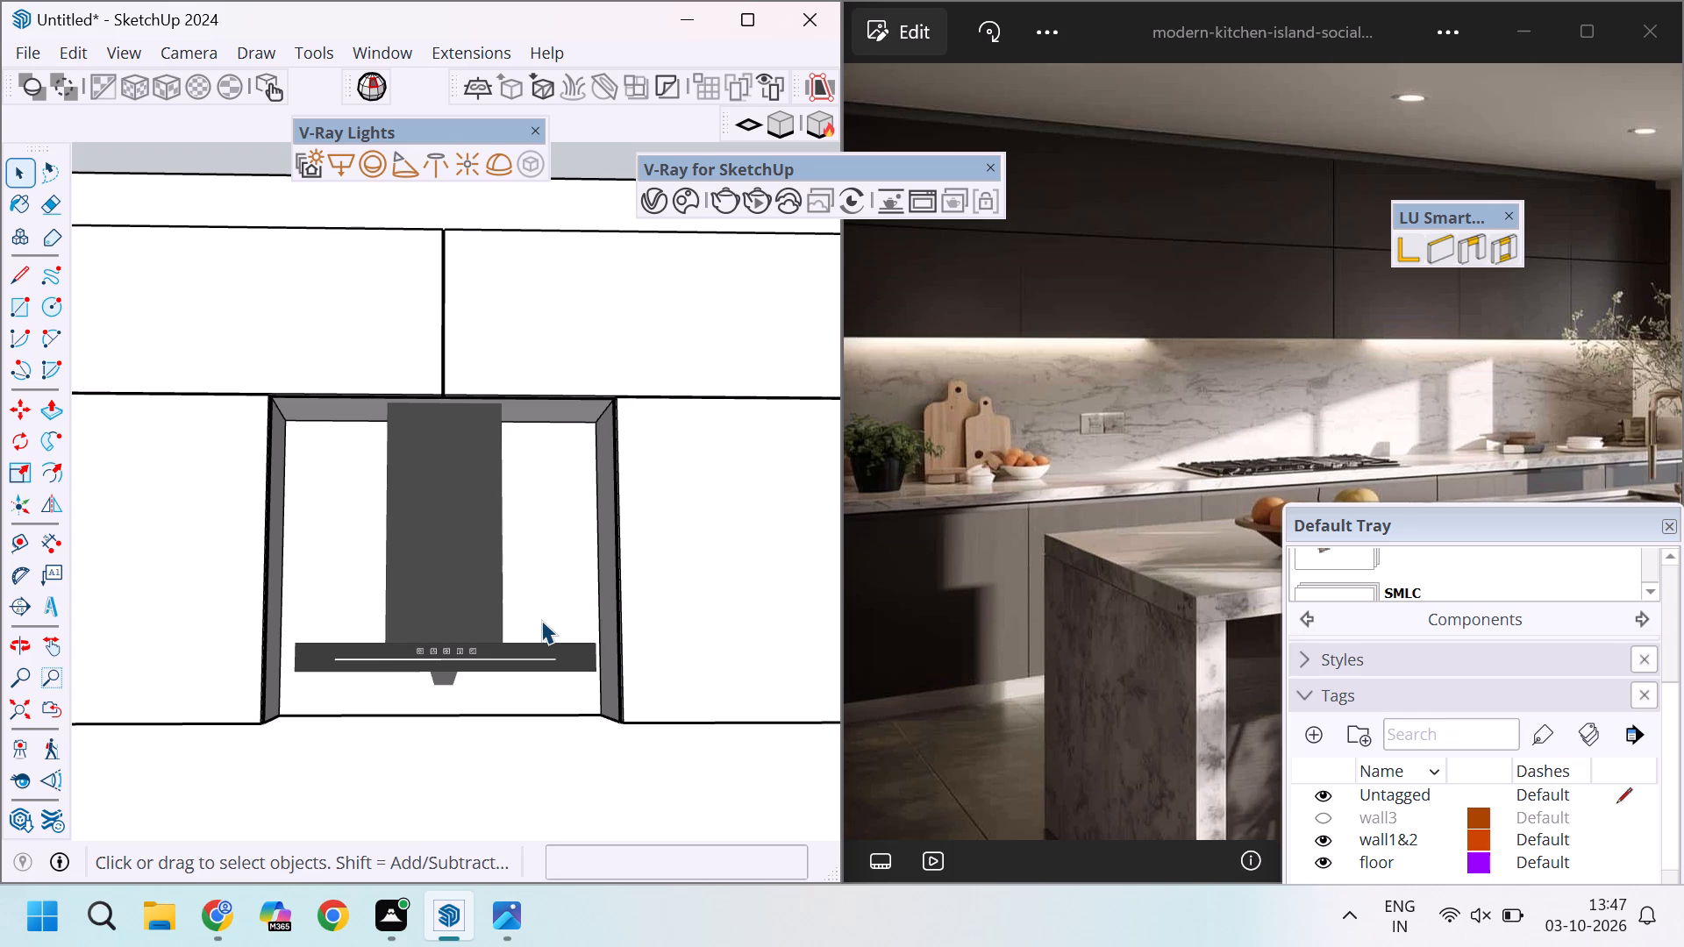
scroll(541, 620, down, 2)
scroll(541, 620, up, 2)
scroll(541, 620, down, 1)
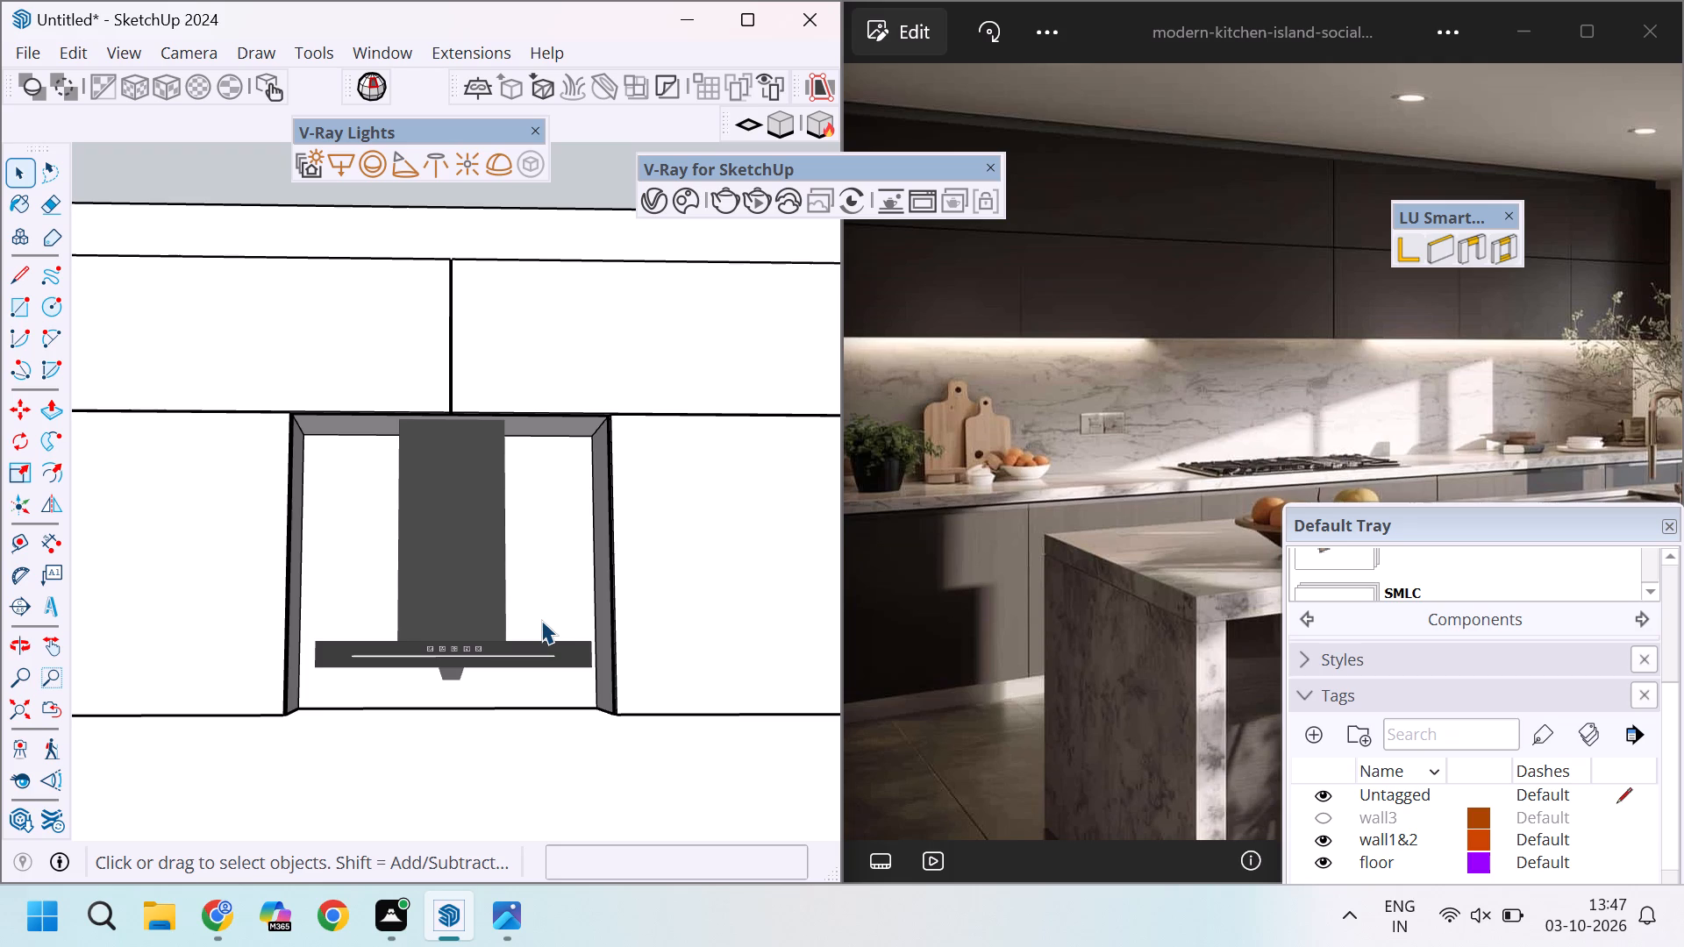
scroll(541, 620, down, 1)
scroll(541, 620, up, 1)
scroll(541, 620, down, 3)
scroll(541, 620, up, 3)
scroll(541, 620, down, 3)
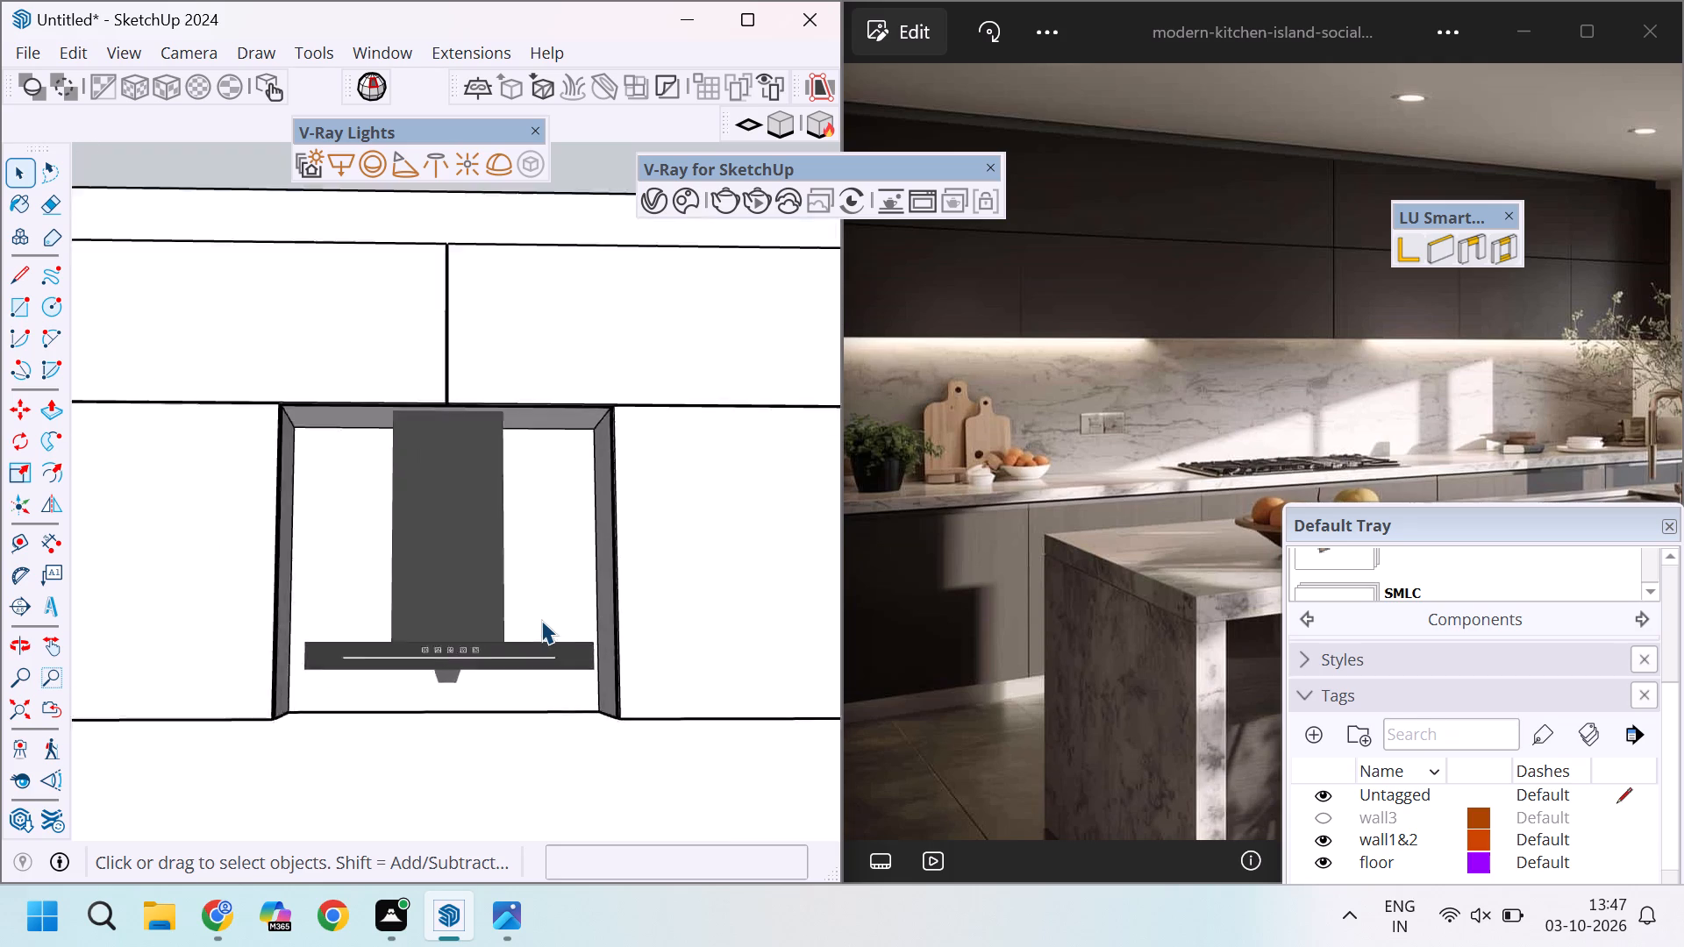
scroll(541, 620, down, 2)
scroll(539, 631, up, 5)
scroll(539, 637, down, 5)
Inspect the chimney's underside and control strip from below, and how far its hood projects from the niche.
scroll(539, 641, up, 14)
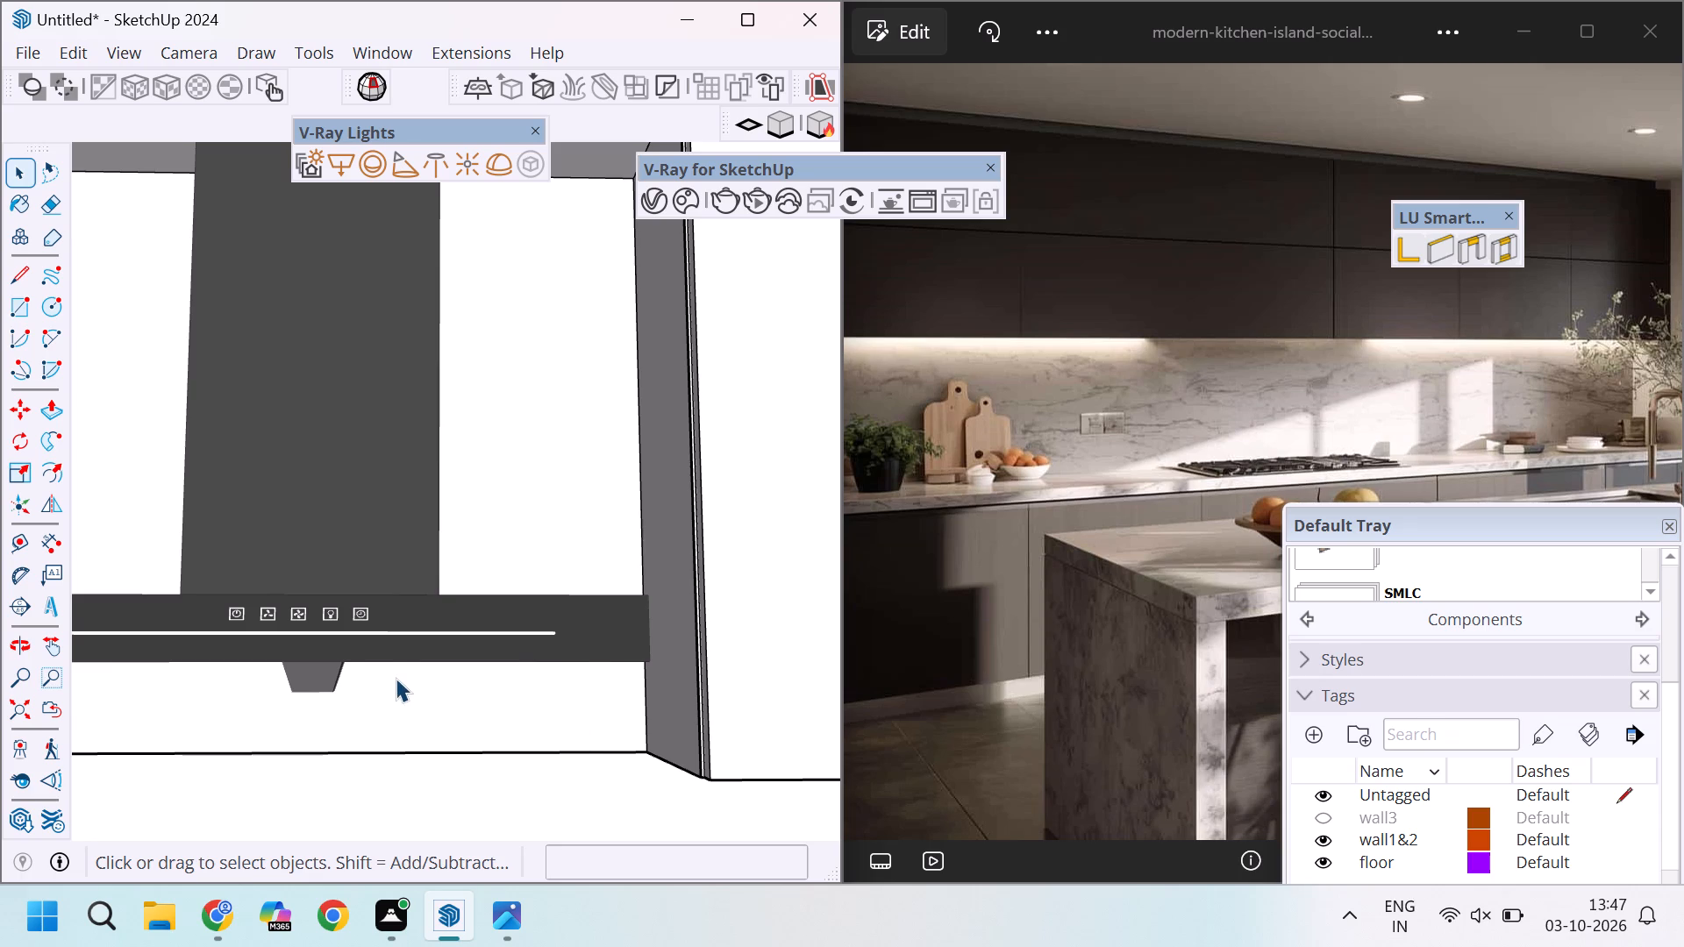
scroll(396, 678, down, 6)
scroll(404, 680, up, 10)
scroll(346, 531, down, 9)
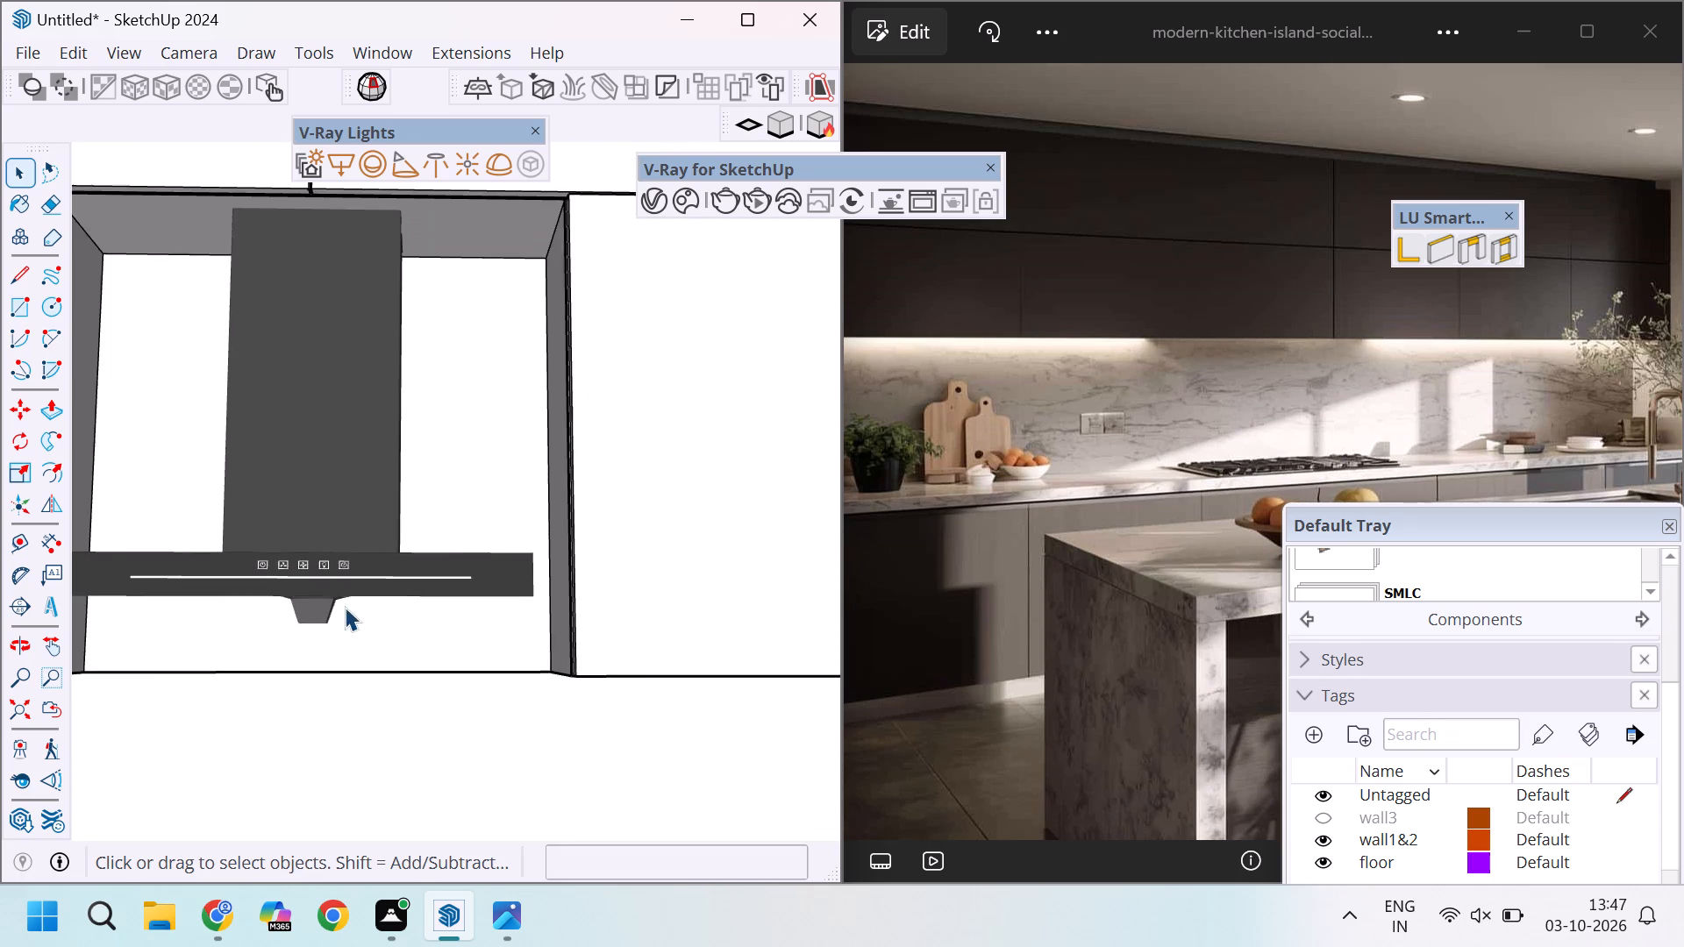
middle_drag(328, 607, 383, 406)
scroll(359, 475, up, 9)
scroll(390, 511, down, 7)
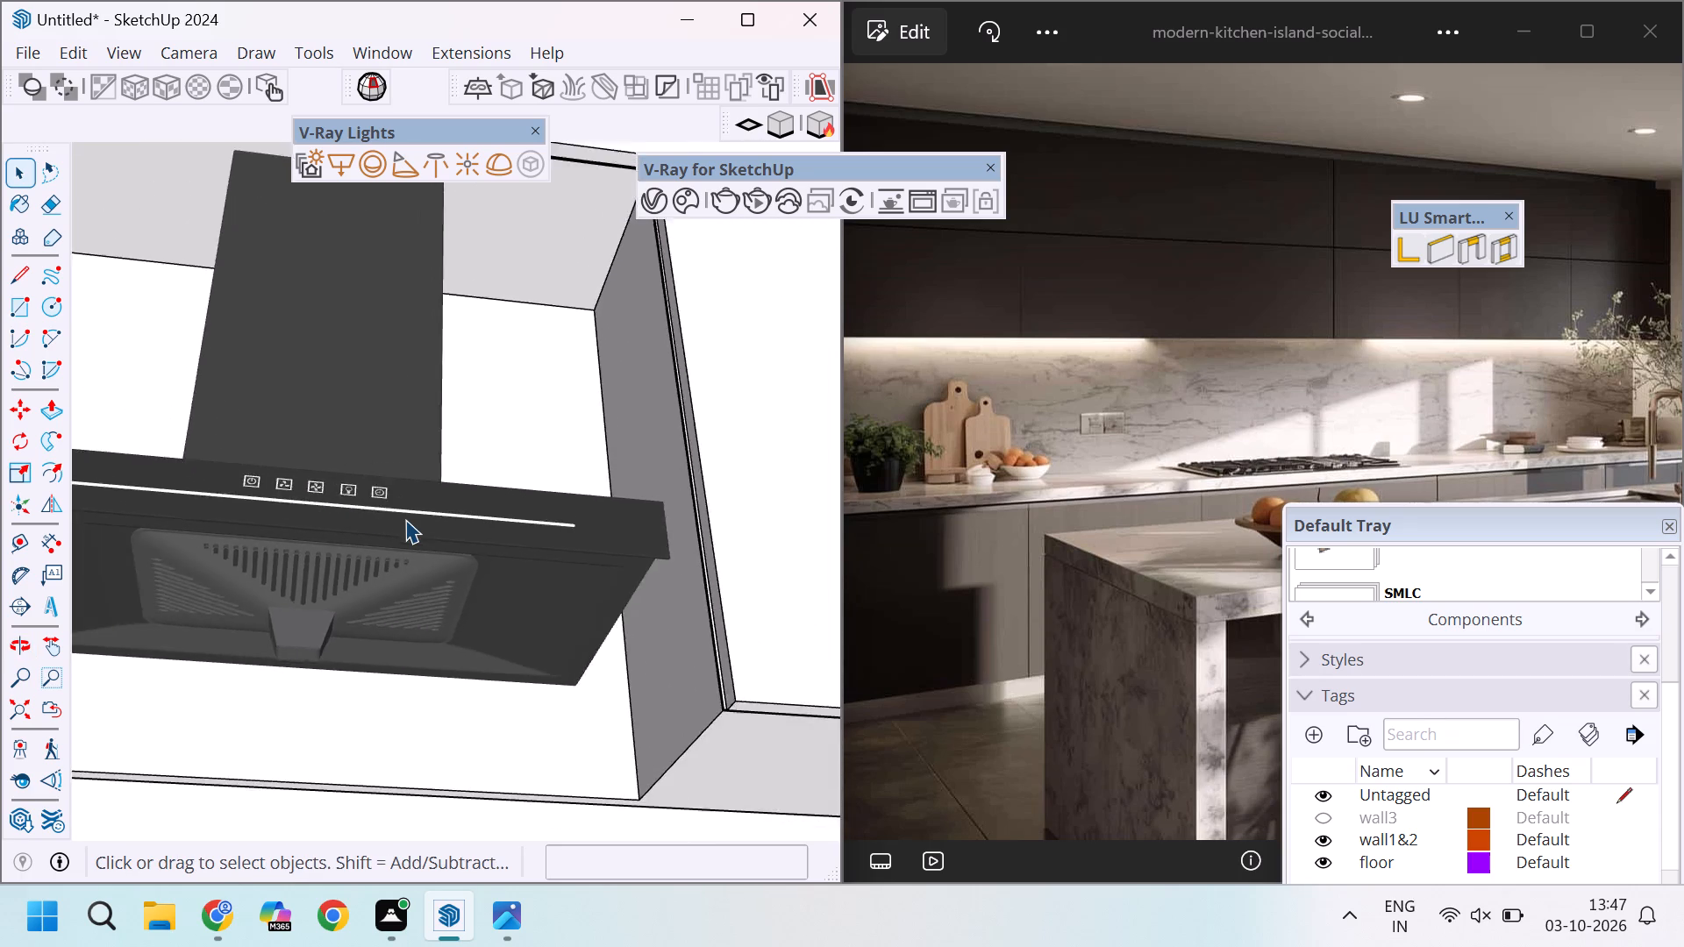
scroll(405, 519, down, 9)
scroll(415, 495, up, 20)
scroll(415, 495, up, 4)
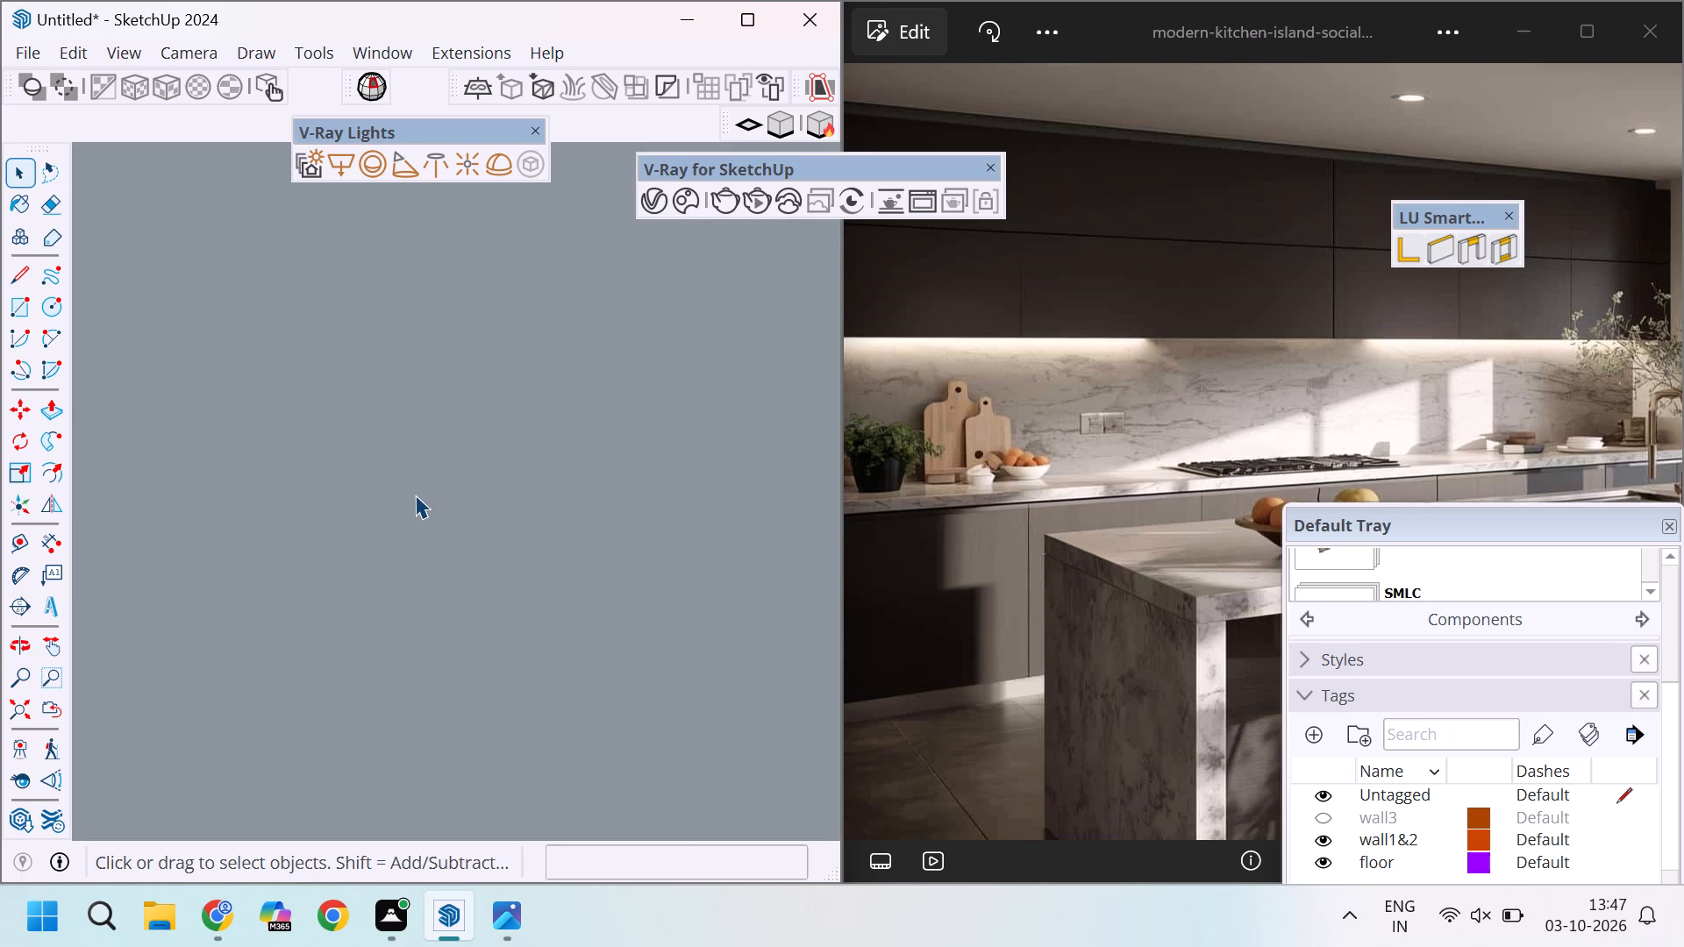
scroll(415, 495, up, 20)
scroll(415, 495, up, 17)
scroll(435, 502, down, 2)
scroll(441, 502, up, 1)
middle_drag(441, 502, 433, 503)
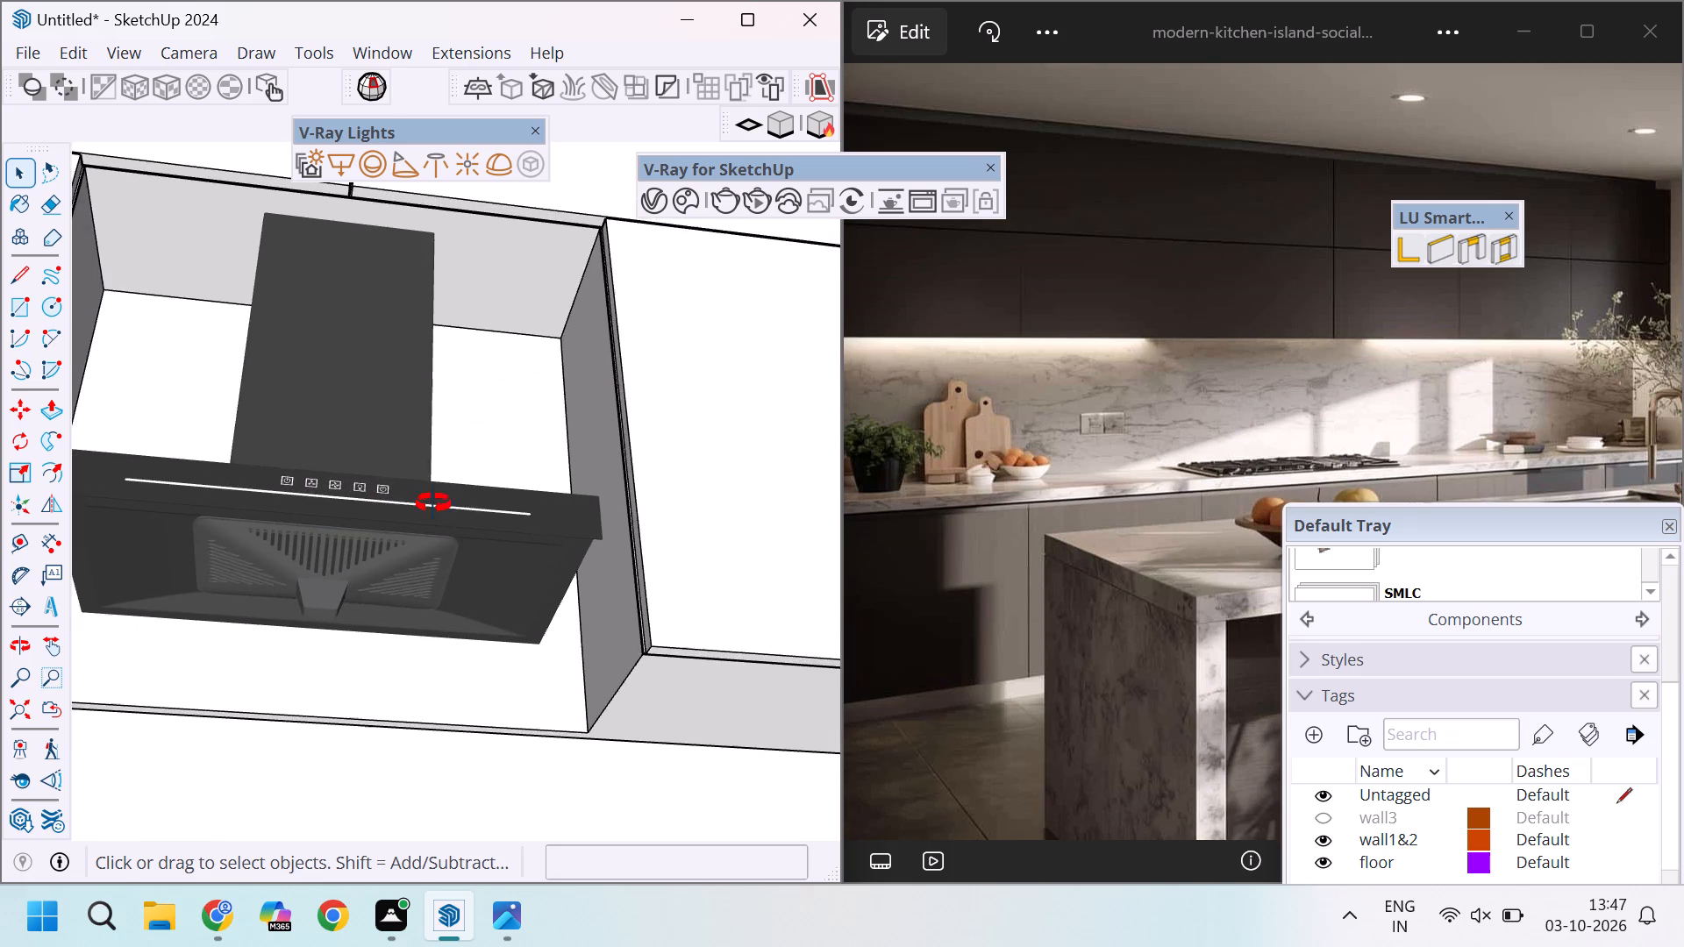
middle_drag(433, 503, 424, 641)
scroll(415, 557, down, 6)
middle_drag(470, 476, 402, 665)
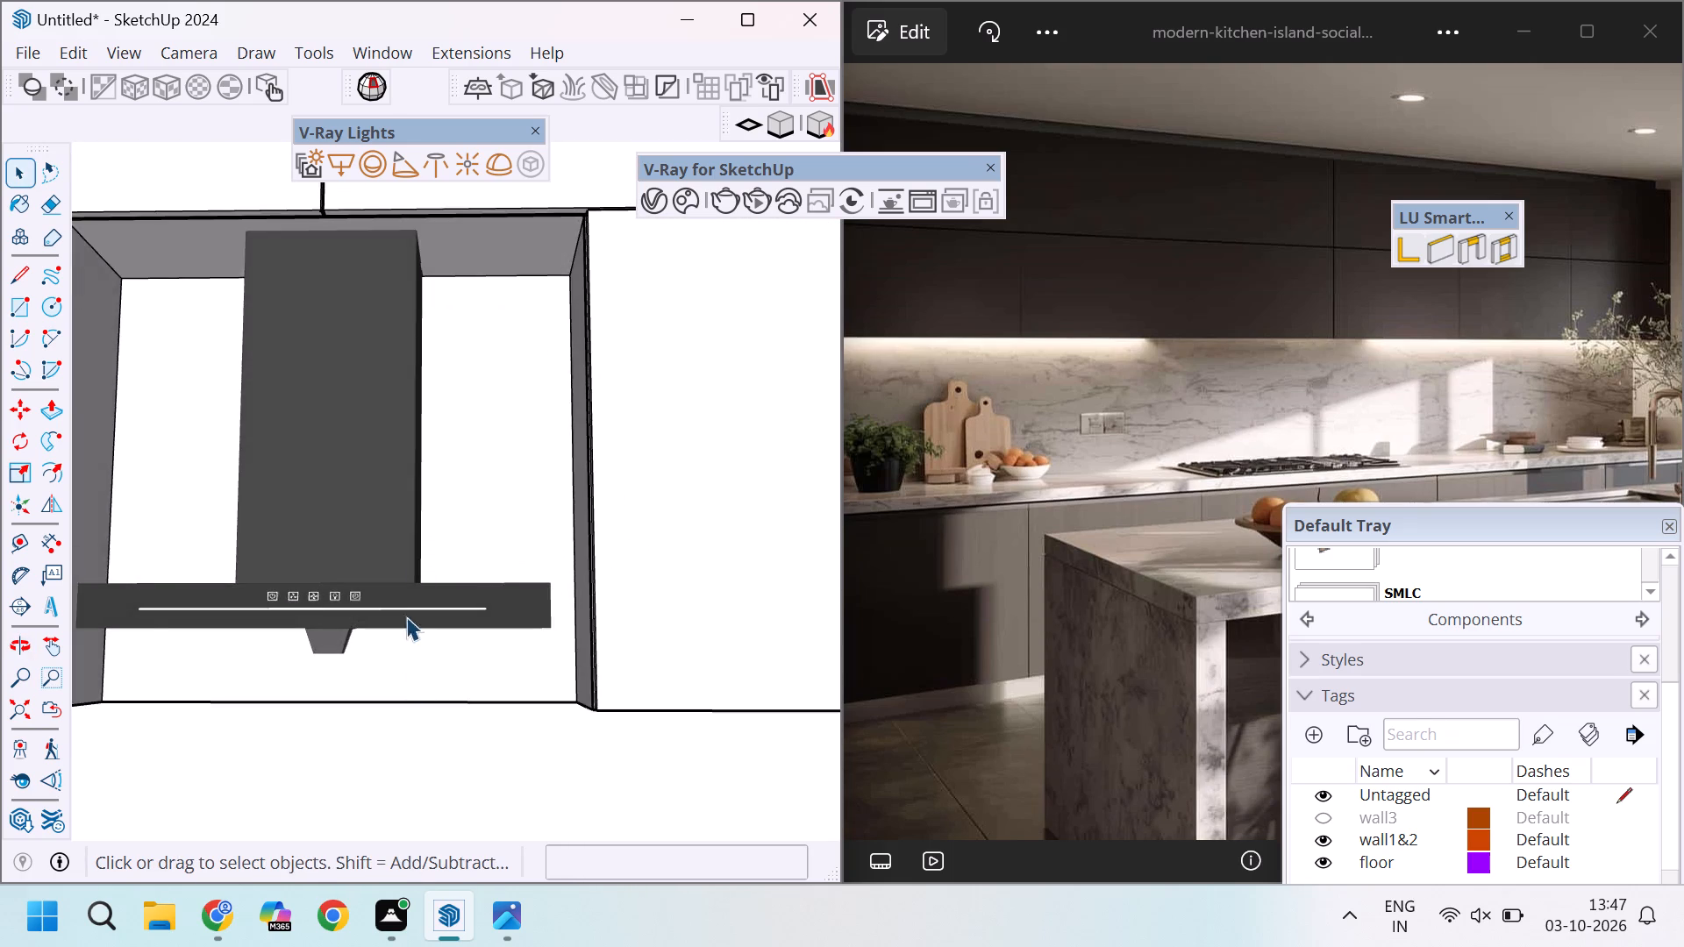
scroll(413, 566, down, 6)
middle_drag(539, 482, 469, 648)
scroll(448, 589, up, 5)
scroll(455, 589, down, 3)
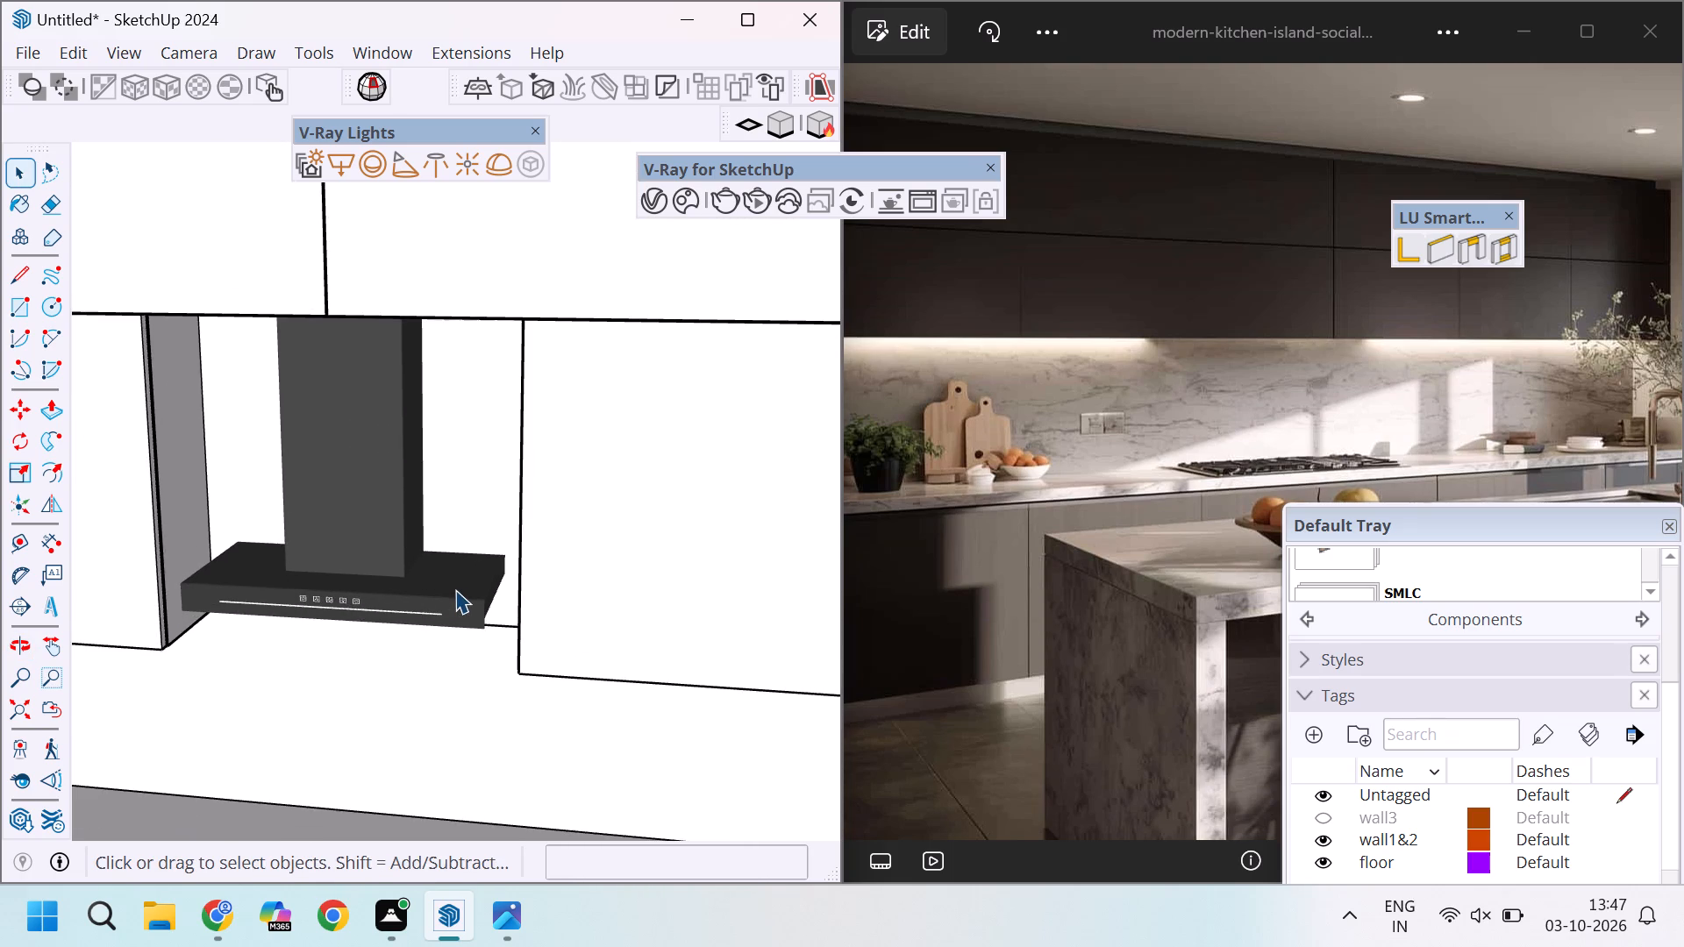
scroll(455, 589, down, 2)
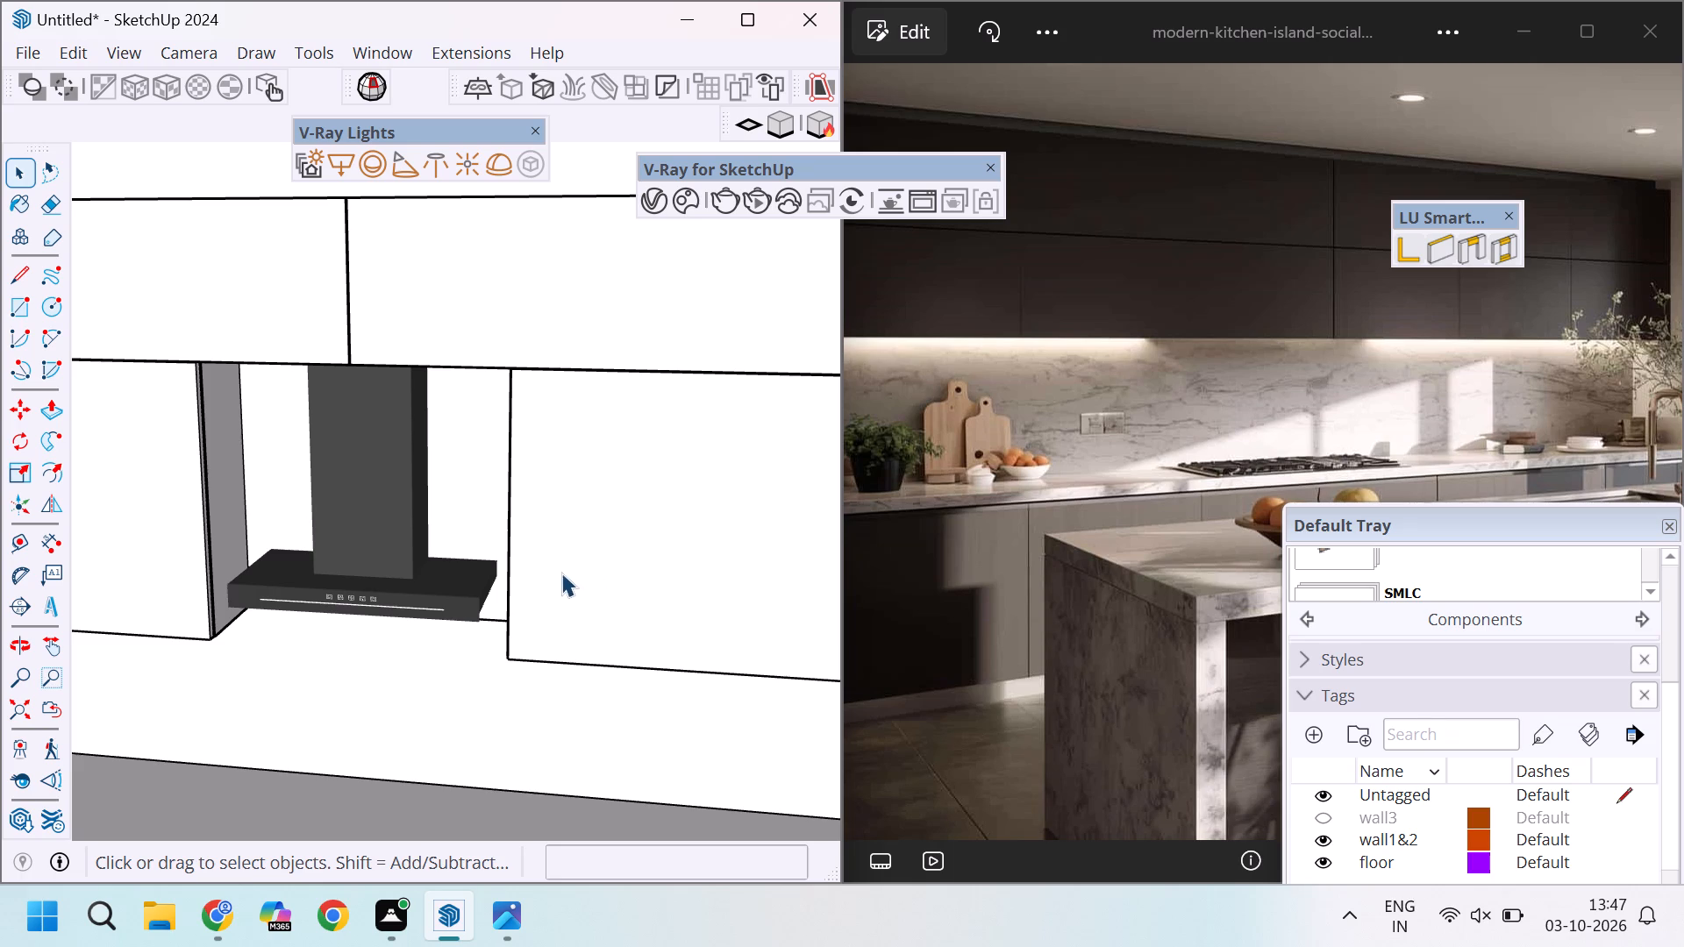
Examine the clearance between the chimney's hood and the middle niche's side panels and lower edge, from the front and below.
scroll(460, 607, up, 3)
scroll(474, 599, down, 5)
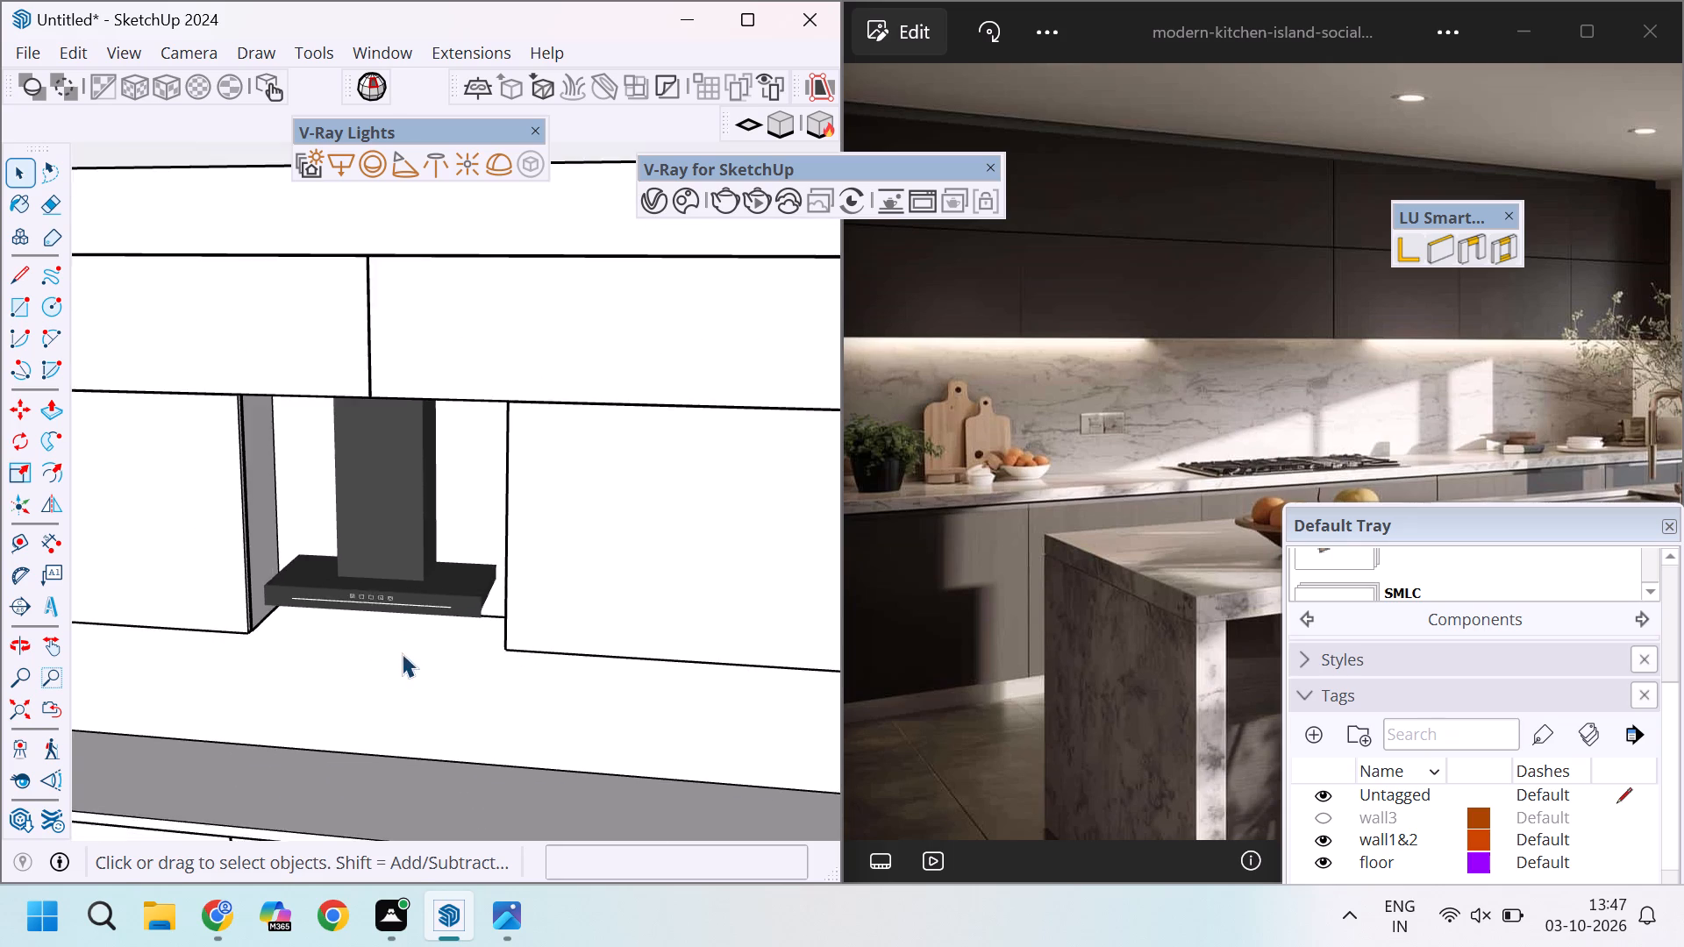
scroll(402, 653, up, 1)
middle_drag(402, 653, 534, 566)
scroll(439, 543, up, 4)
middle_drag(410, 595, 475, 595)
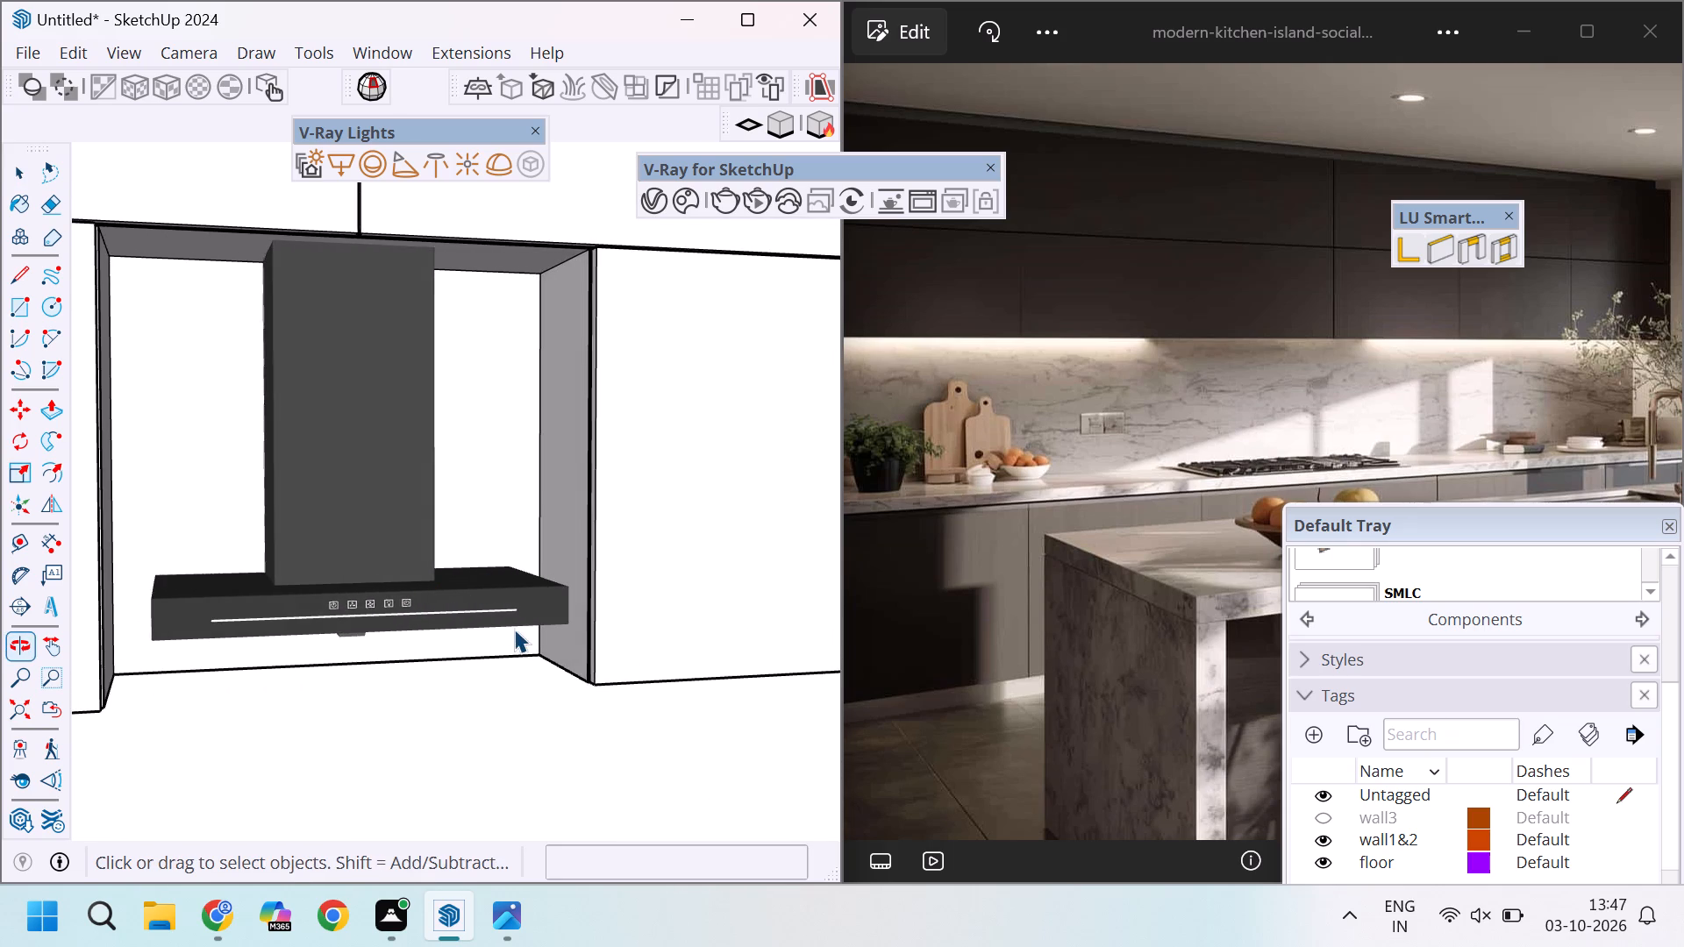
scroll(501, 629, up, 3)
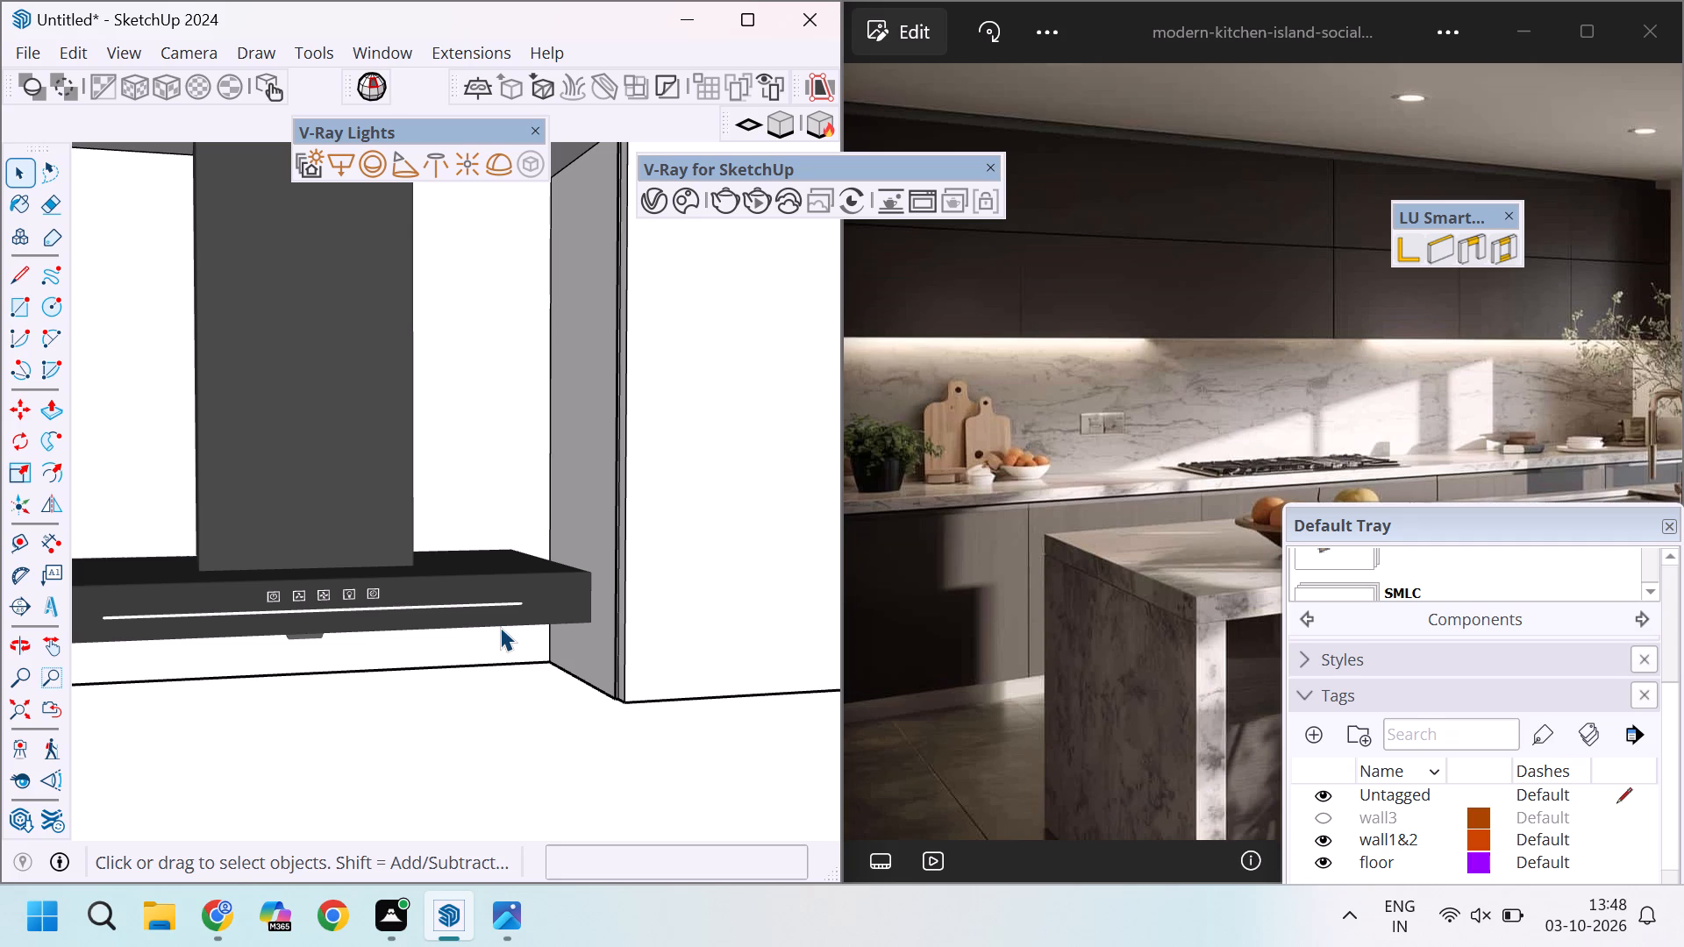
scroll(500, 627, down, 4)
scroll(500, 627, up, 3)
scroll(500, 627, down, 3)
scroll(500, 627, up, 3)
scroll(500, 627, down, 4)
scroll(500, 627, up, 3)
middle_drag(472, 617, 408, 617)
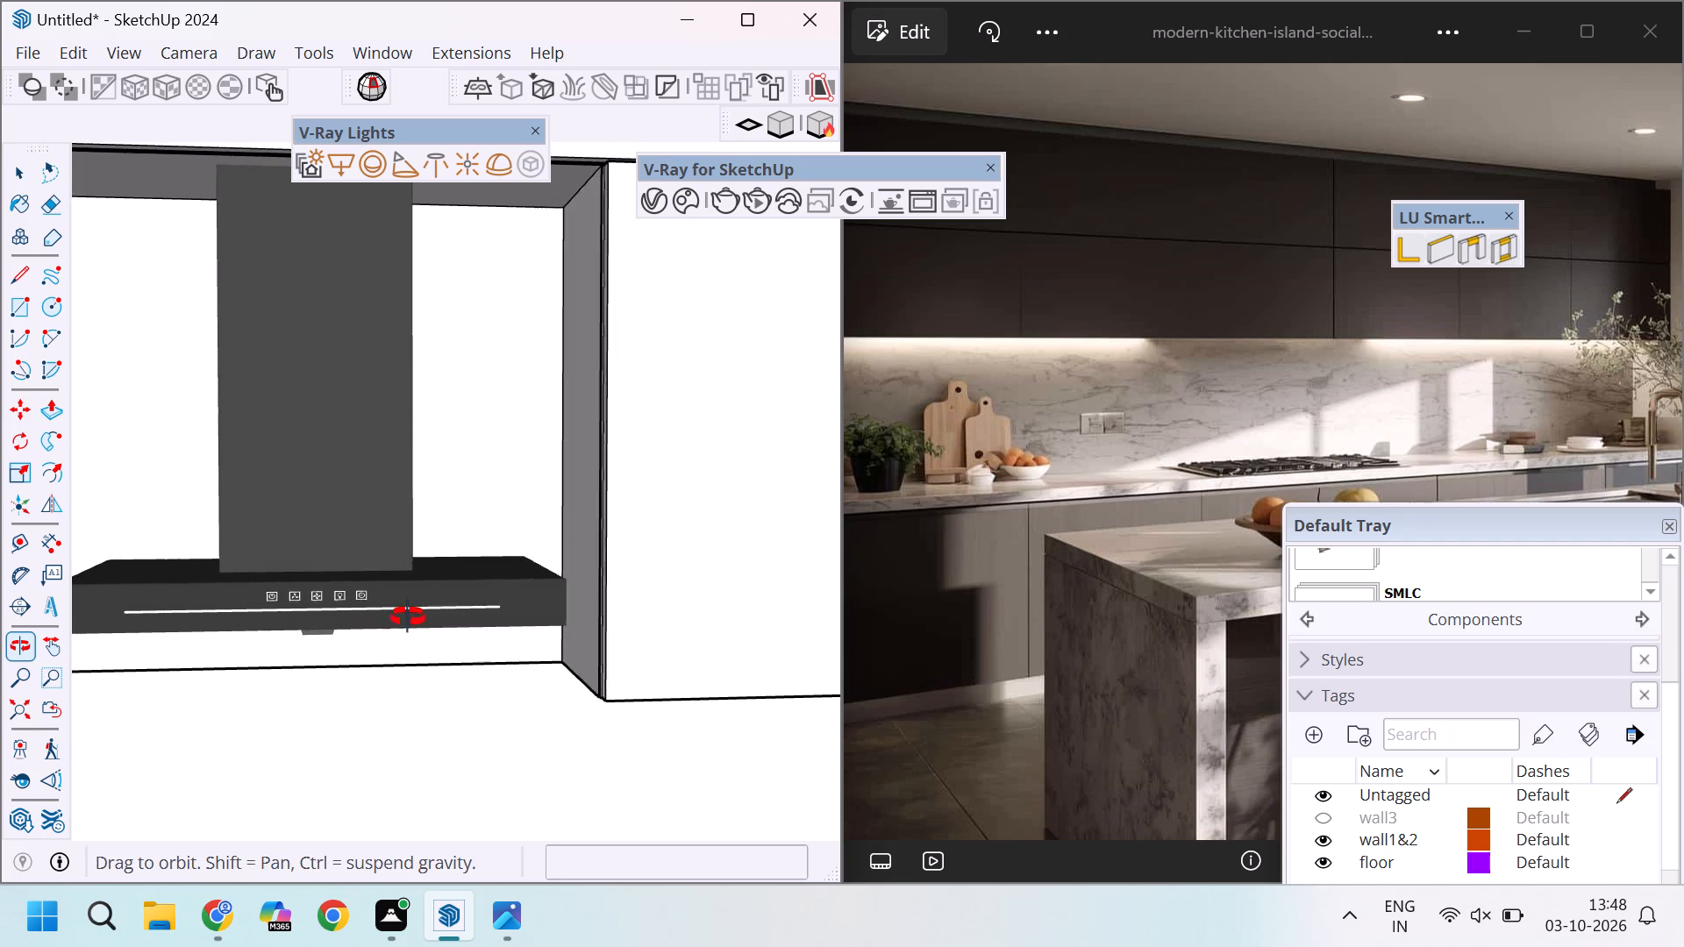
middle_drag(408, 617, 401, 446)
scroll(423, 416, down, 7)
scroll(397, 421, up, 5)
middle_drag(422, 554, 419, 506)
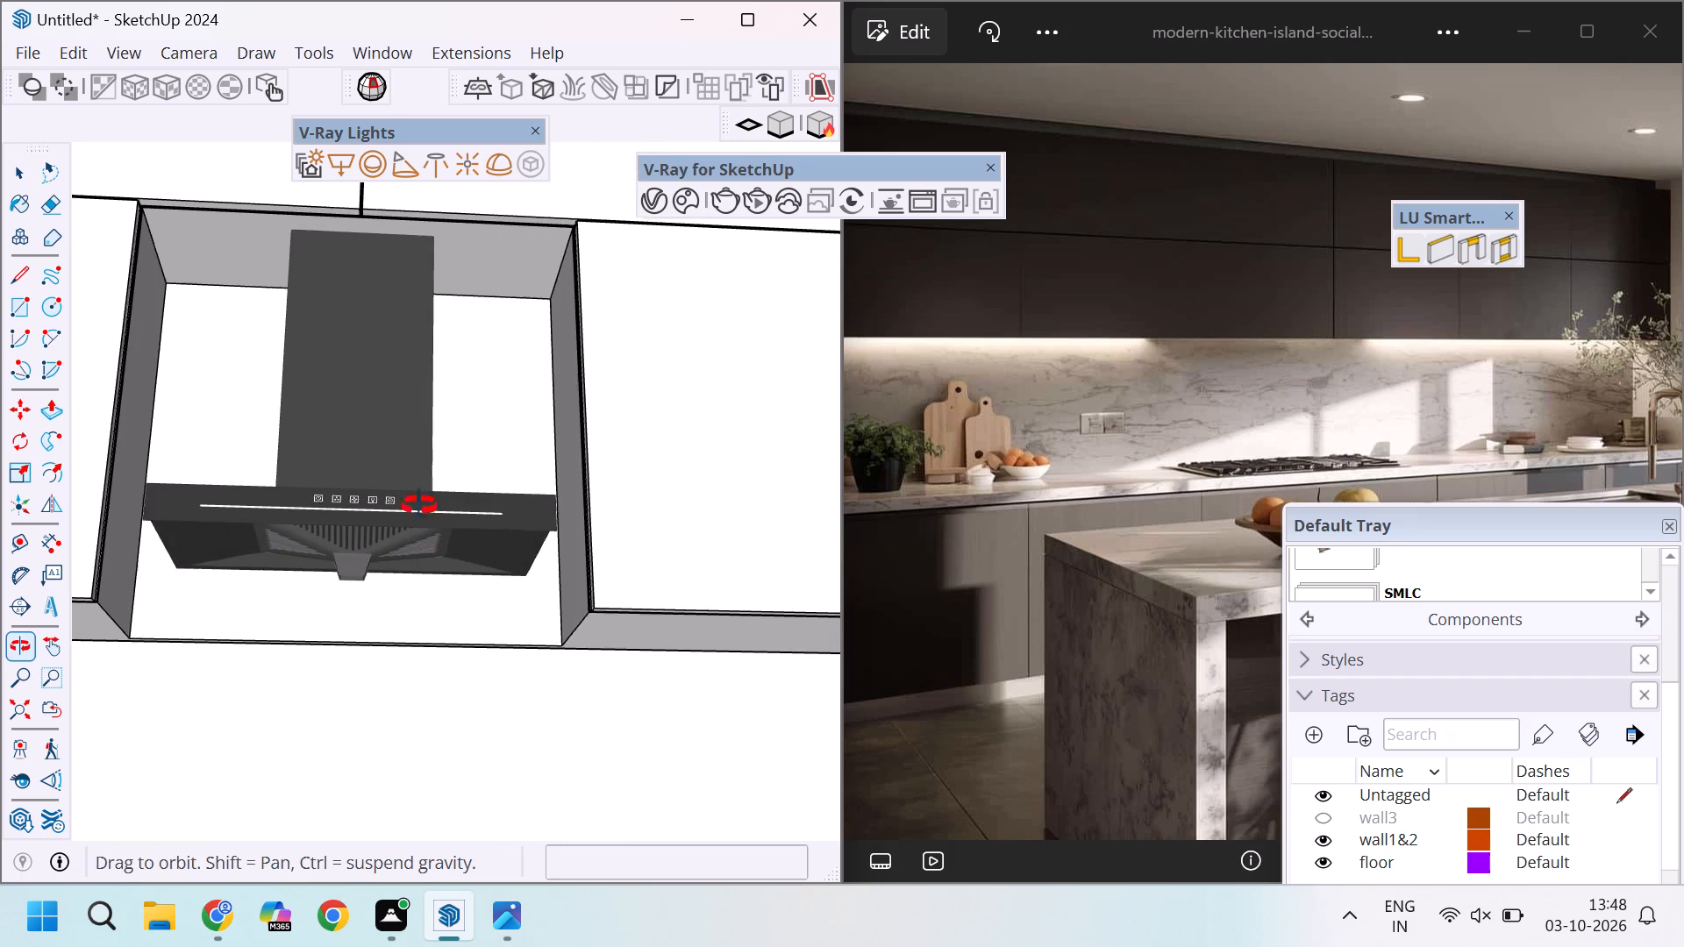
middle_drag(419, 506, 419, 573)
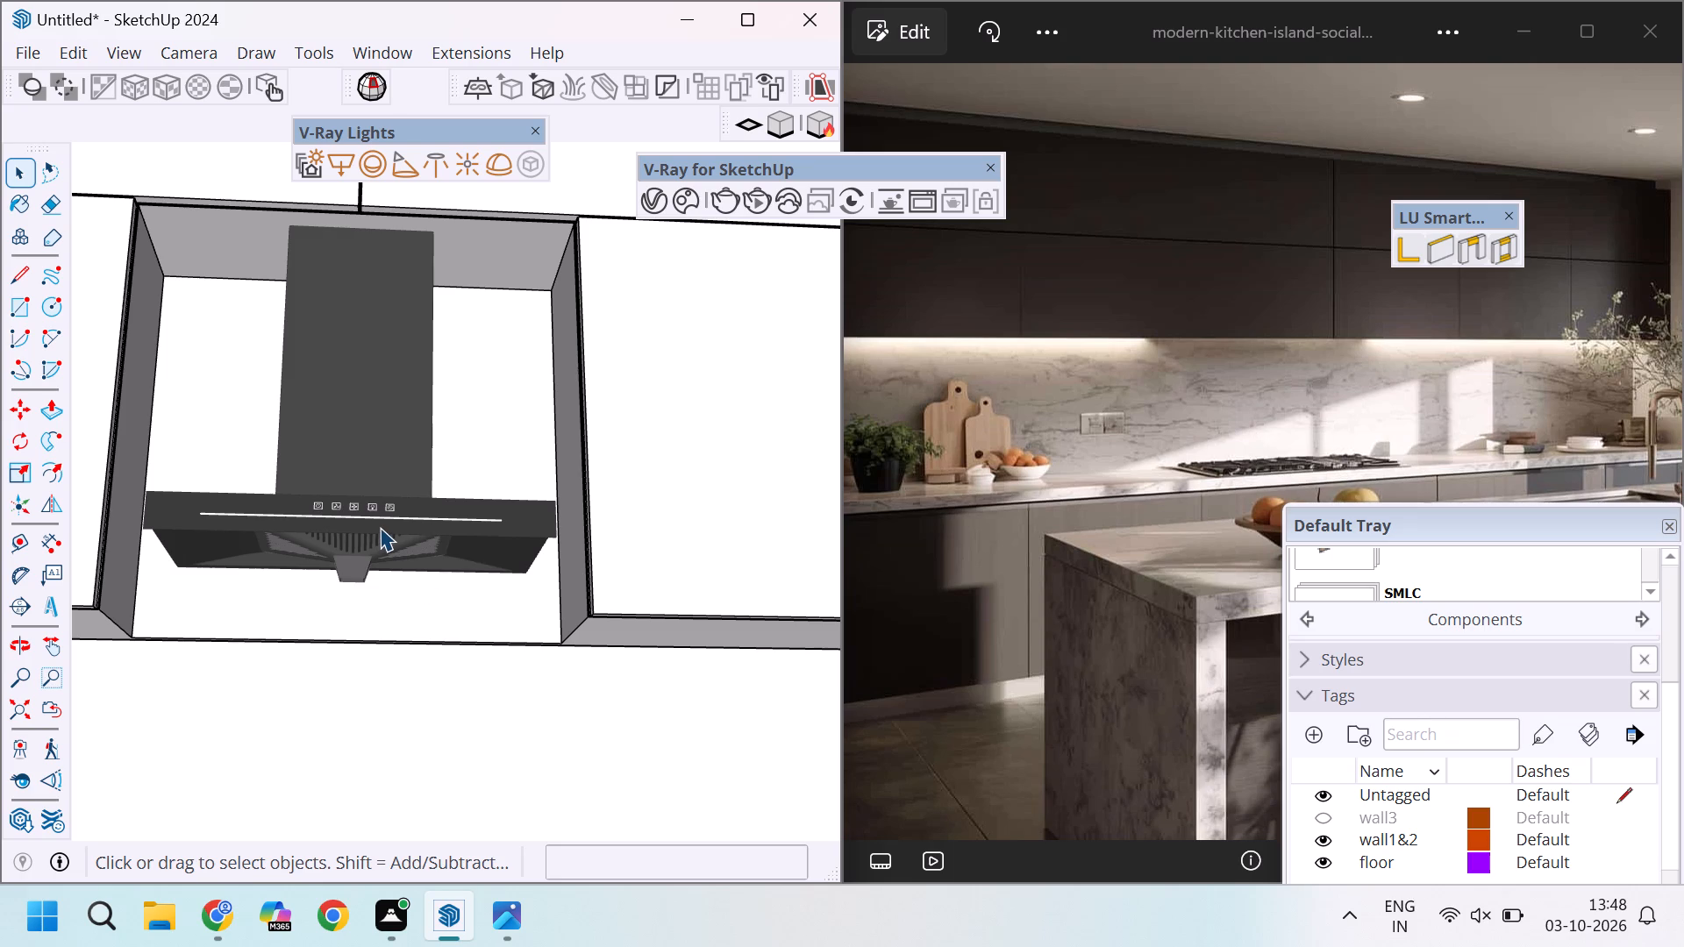
Review the chimney from the front, both up close and together with the whole run of wall and base cabinets.
scroll(380, 527, down, 5)
middle_drag(373, 473, 373, 545)
scroll(359, 421, up, 3)
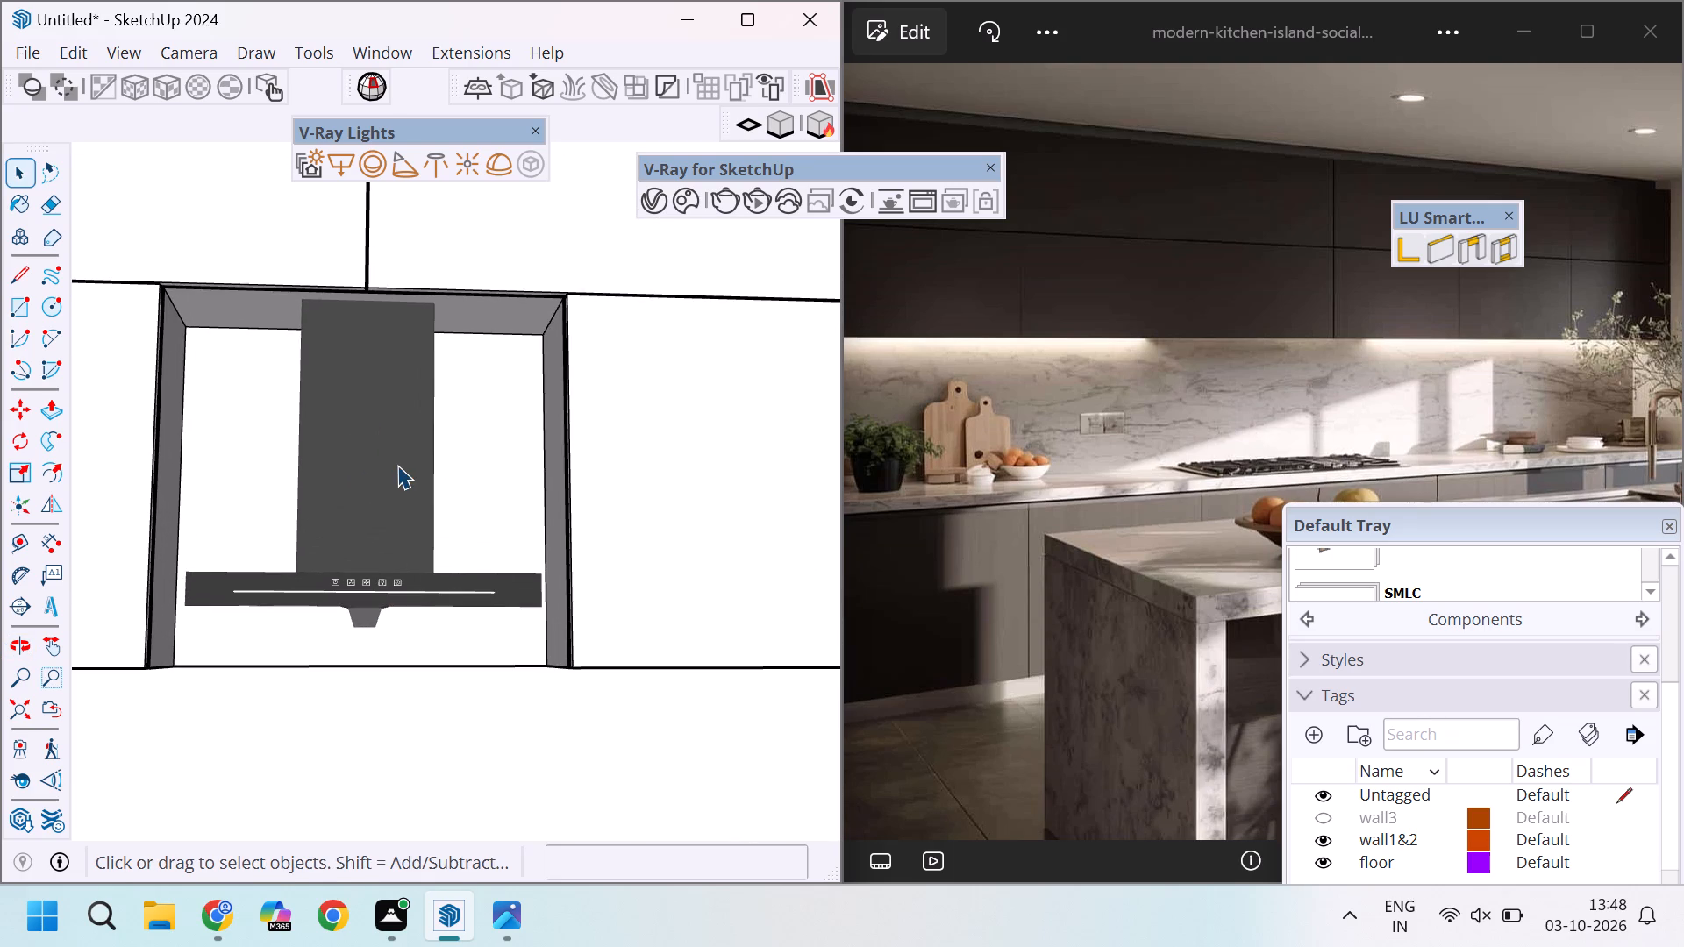
scroll(196, 580, up, 4)
scroll(225, 596, down, 3)
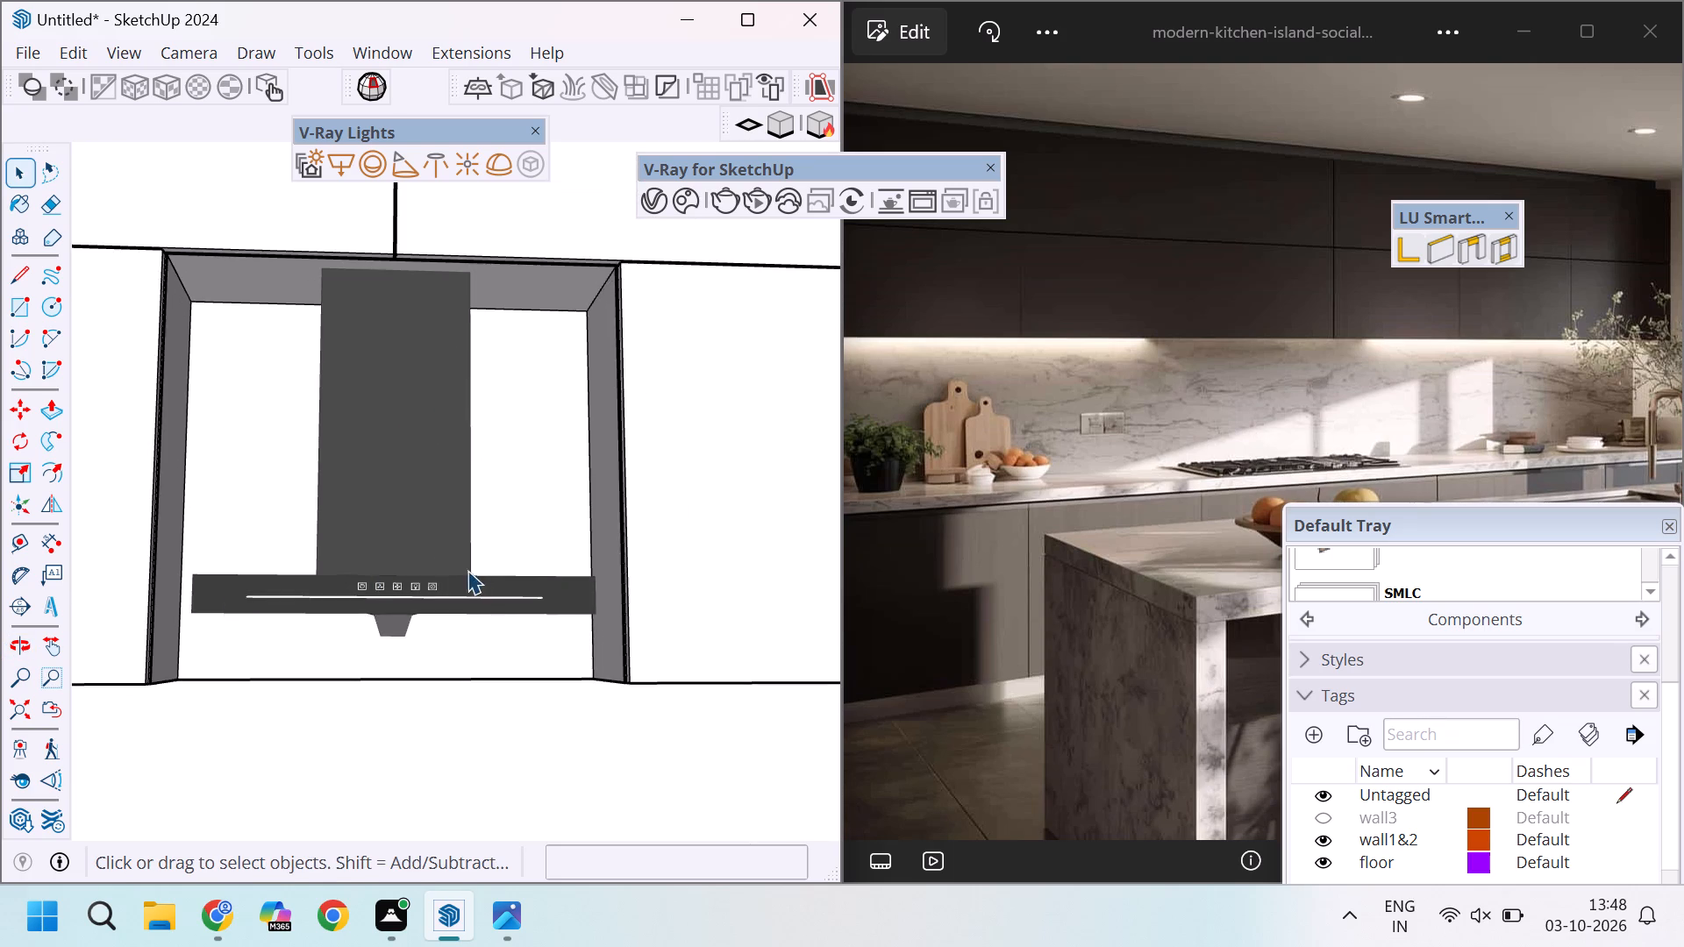
middle_drag(452, 570, 384, 621)
scroll(325, 400, up, 3)
scroll(464, 477, down, 4)
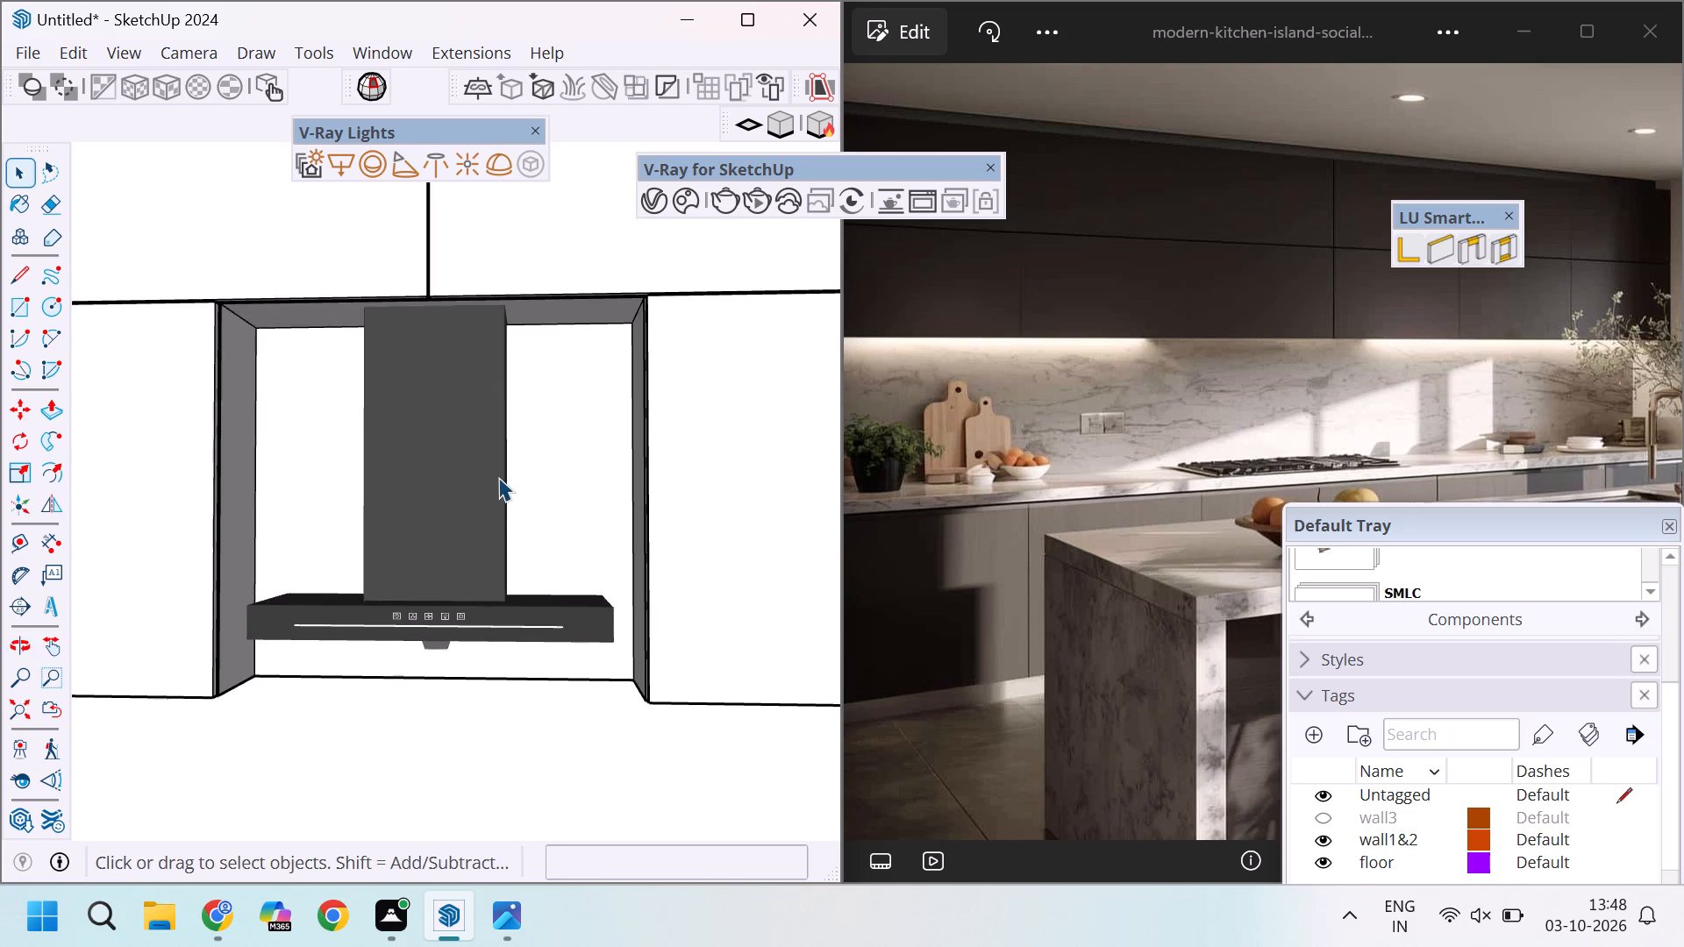
scroll(498, 477, down, 12)
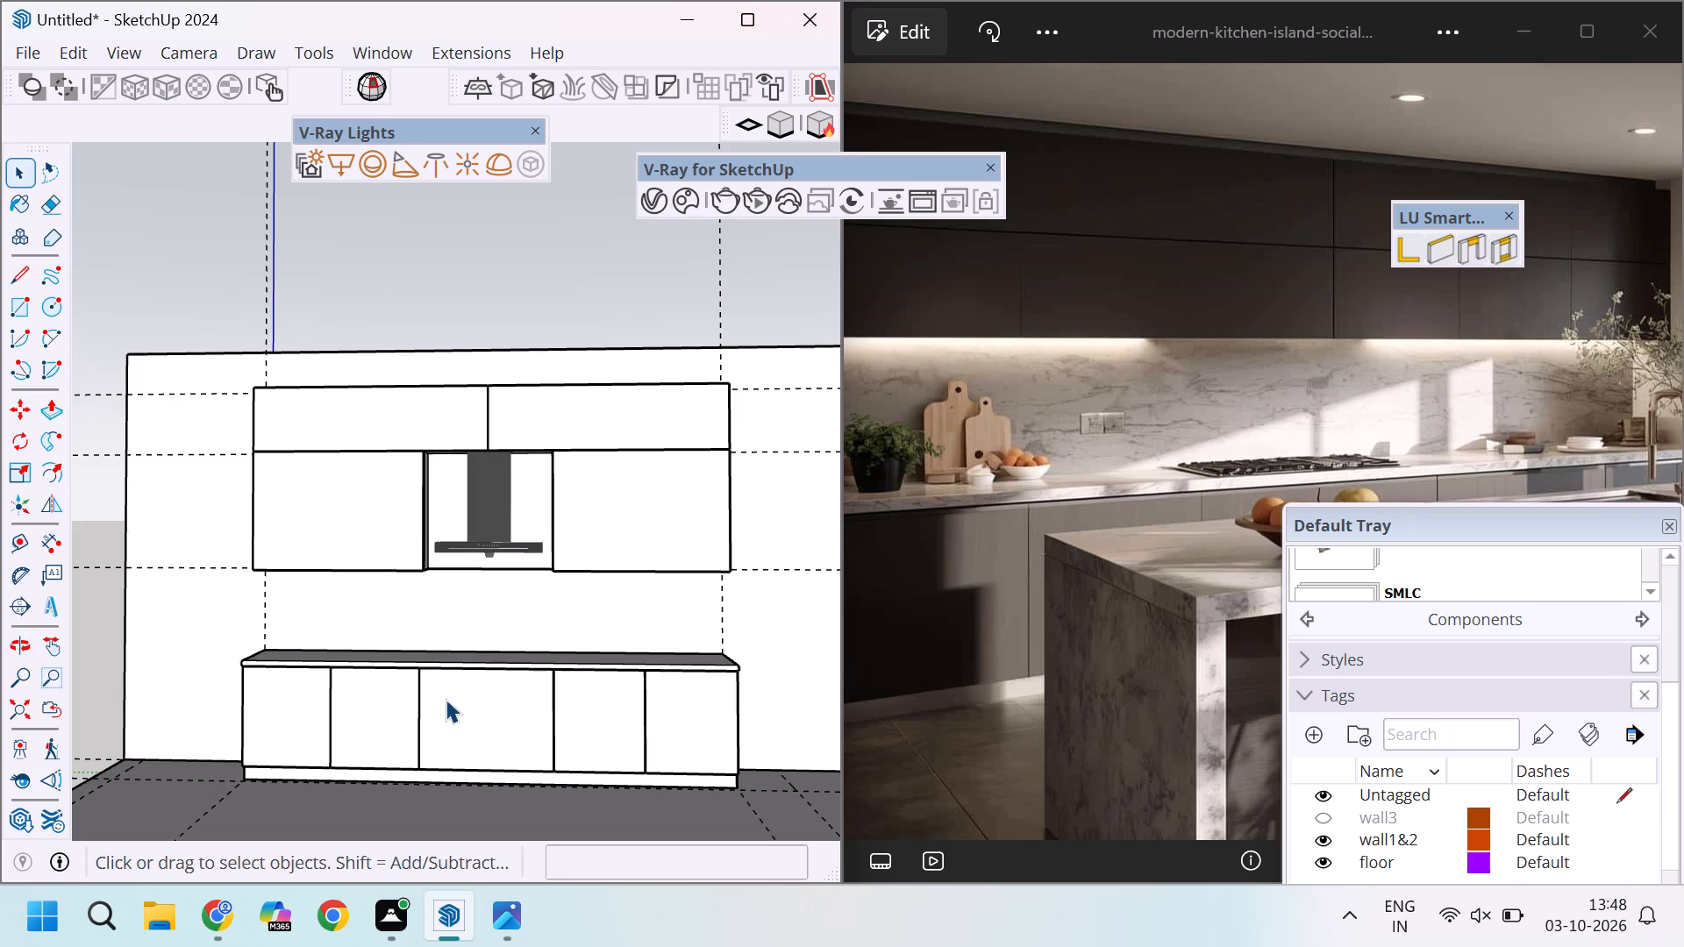
scroll(547, 645, down, 7)
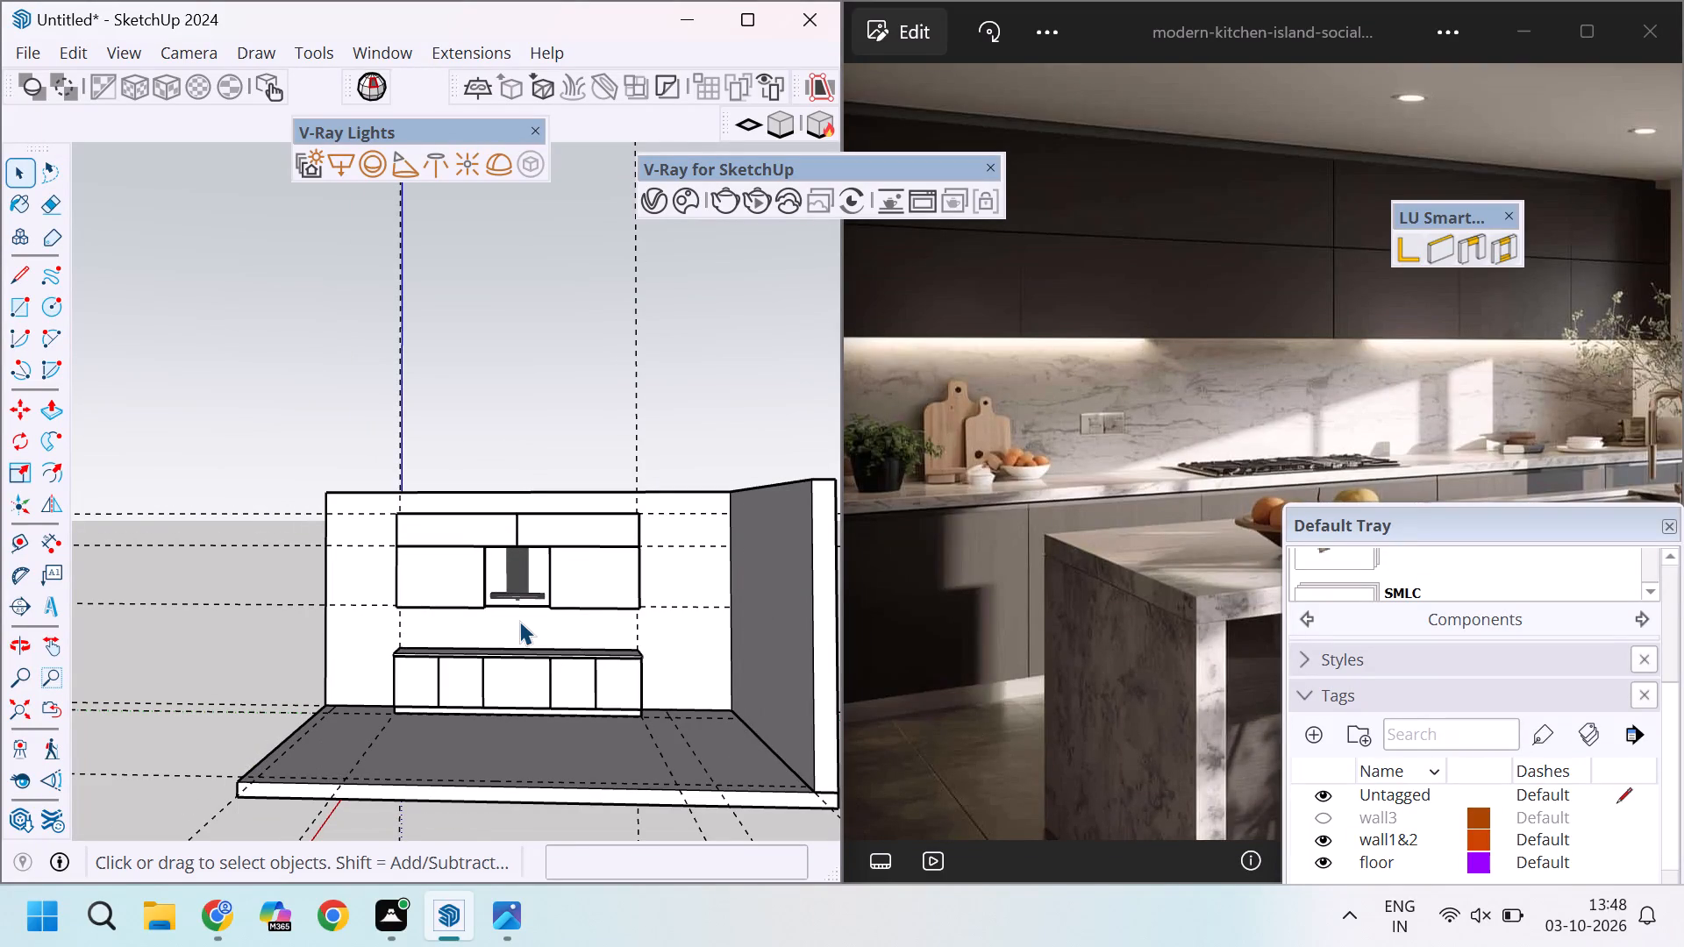
scroll(589, 602, up, 2)
scroll(589, 602, down, 1)
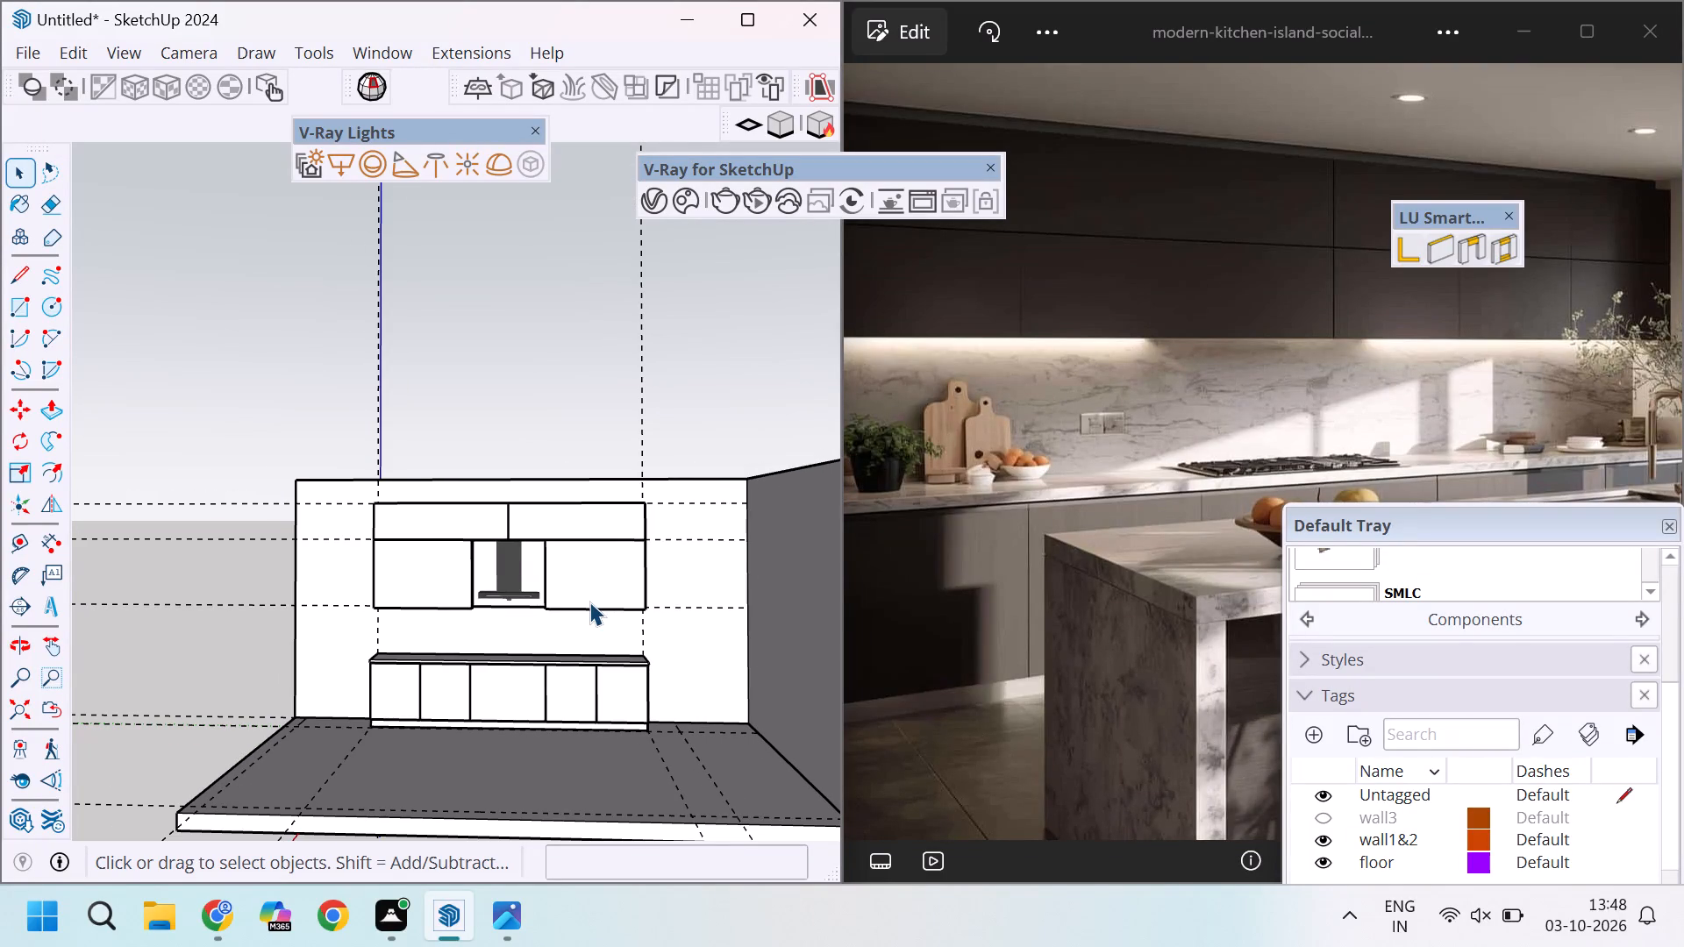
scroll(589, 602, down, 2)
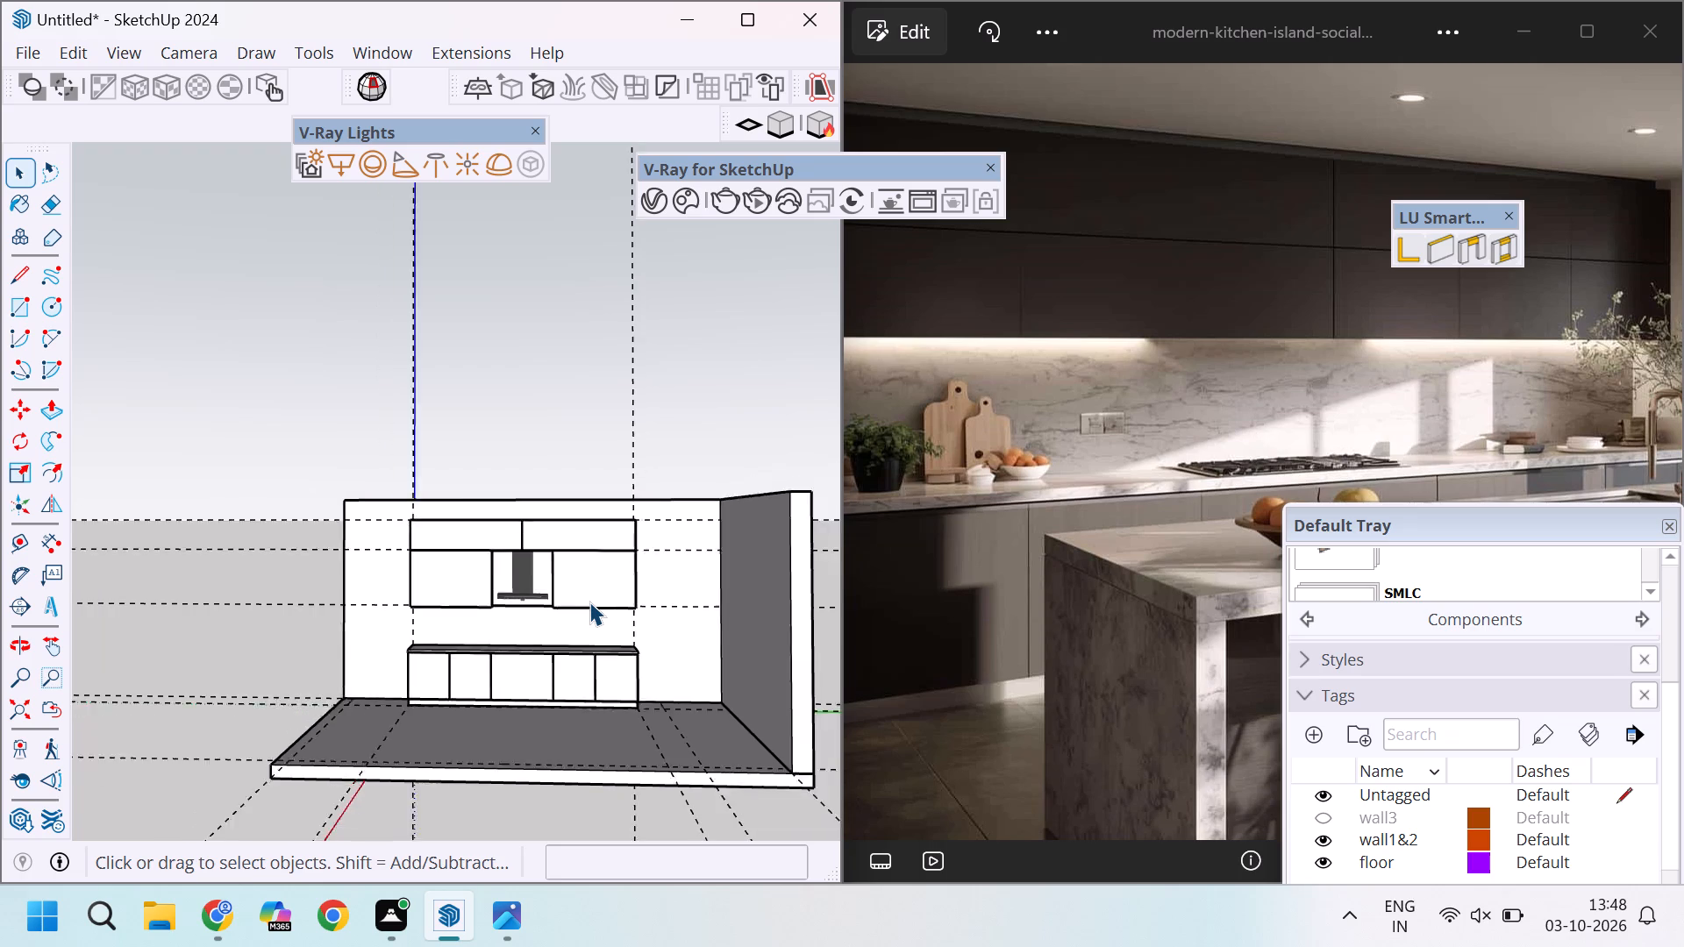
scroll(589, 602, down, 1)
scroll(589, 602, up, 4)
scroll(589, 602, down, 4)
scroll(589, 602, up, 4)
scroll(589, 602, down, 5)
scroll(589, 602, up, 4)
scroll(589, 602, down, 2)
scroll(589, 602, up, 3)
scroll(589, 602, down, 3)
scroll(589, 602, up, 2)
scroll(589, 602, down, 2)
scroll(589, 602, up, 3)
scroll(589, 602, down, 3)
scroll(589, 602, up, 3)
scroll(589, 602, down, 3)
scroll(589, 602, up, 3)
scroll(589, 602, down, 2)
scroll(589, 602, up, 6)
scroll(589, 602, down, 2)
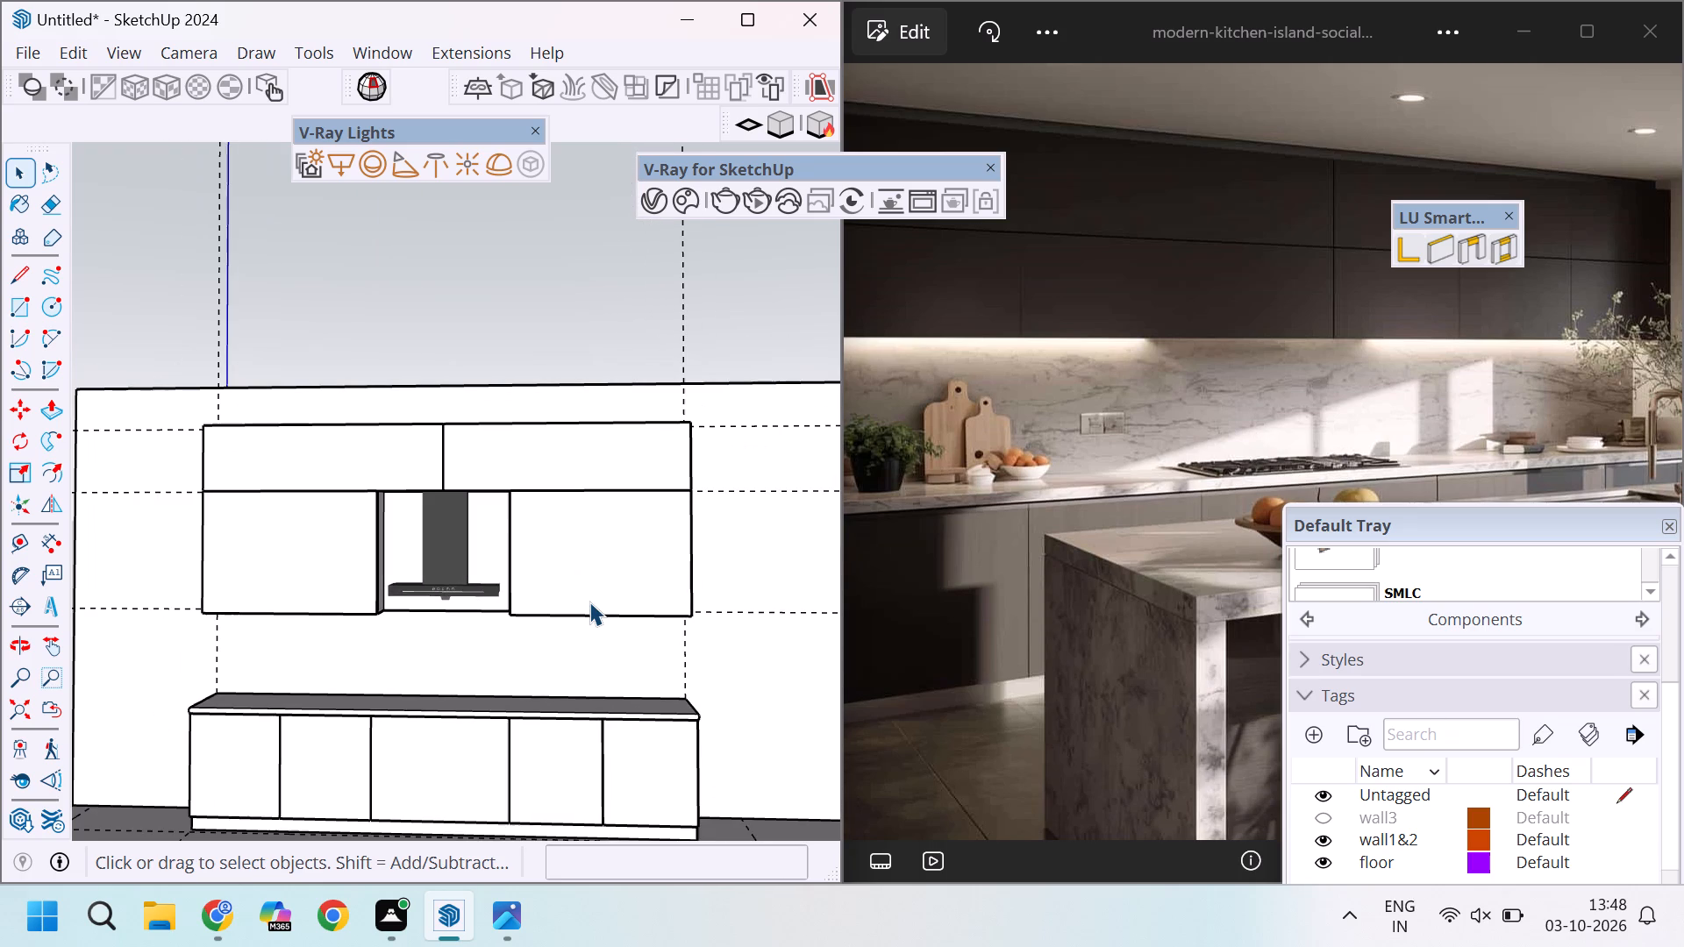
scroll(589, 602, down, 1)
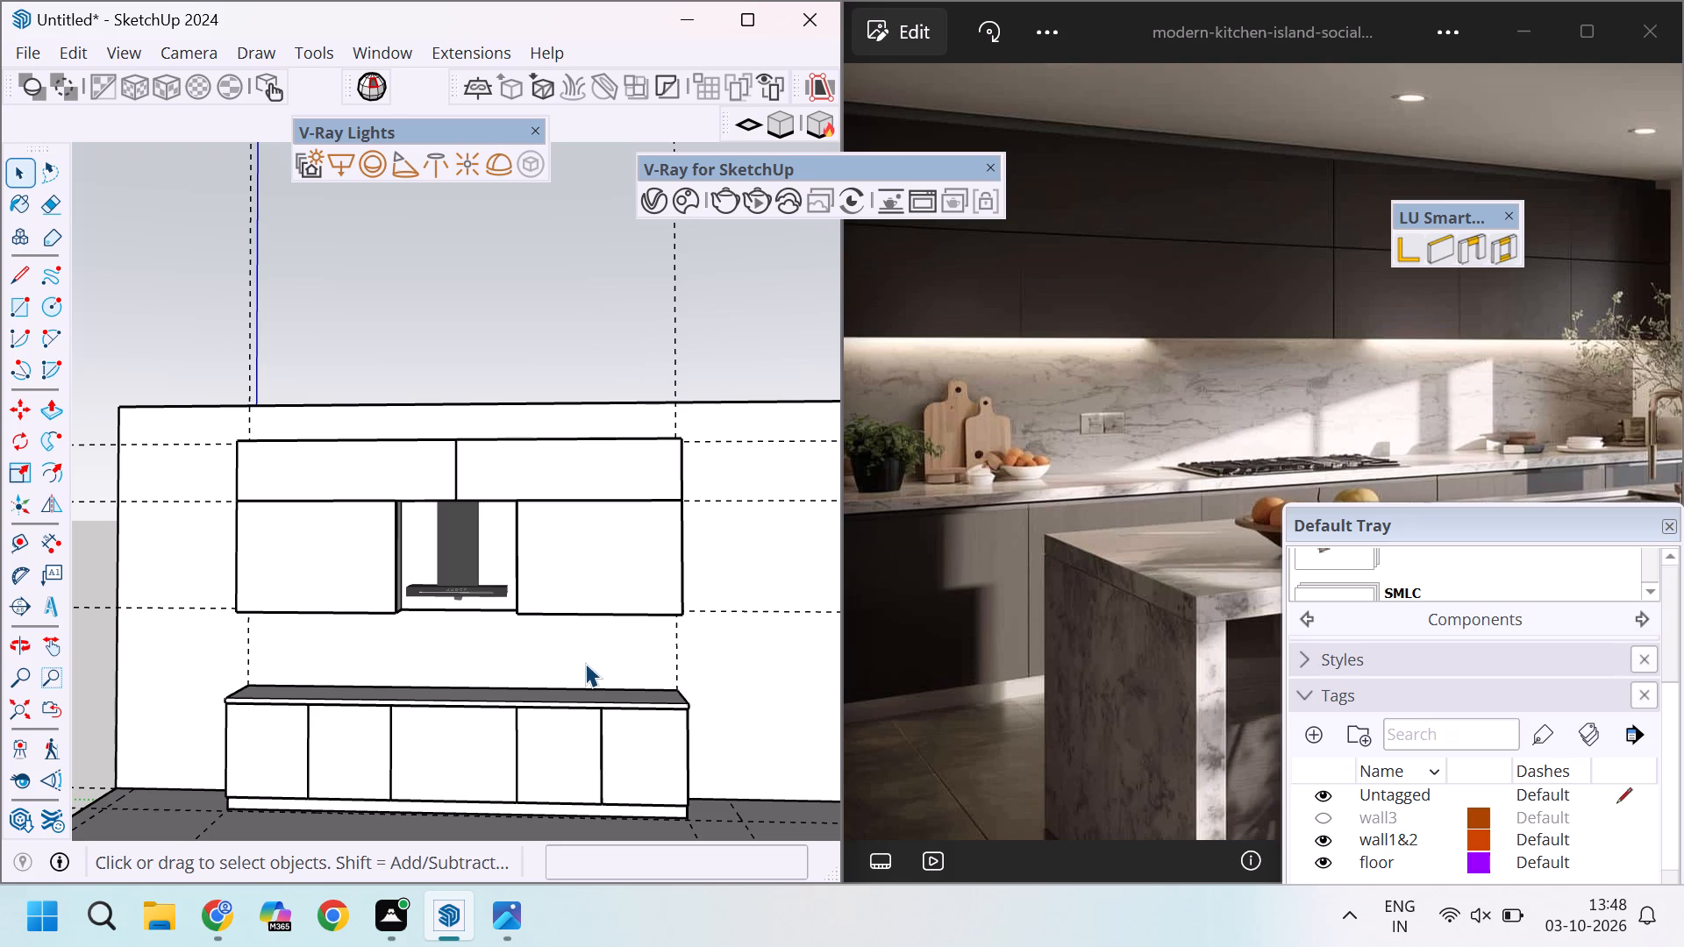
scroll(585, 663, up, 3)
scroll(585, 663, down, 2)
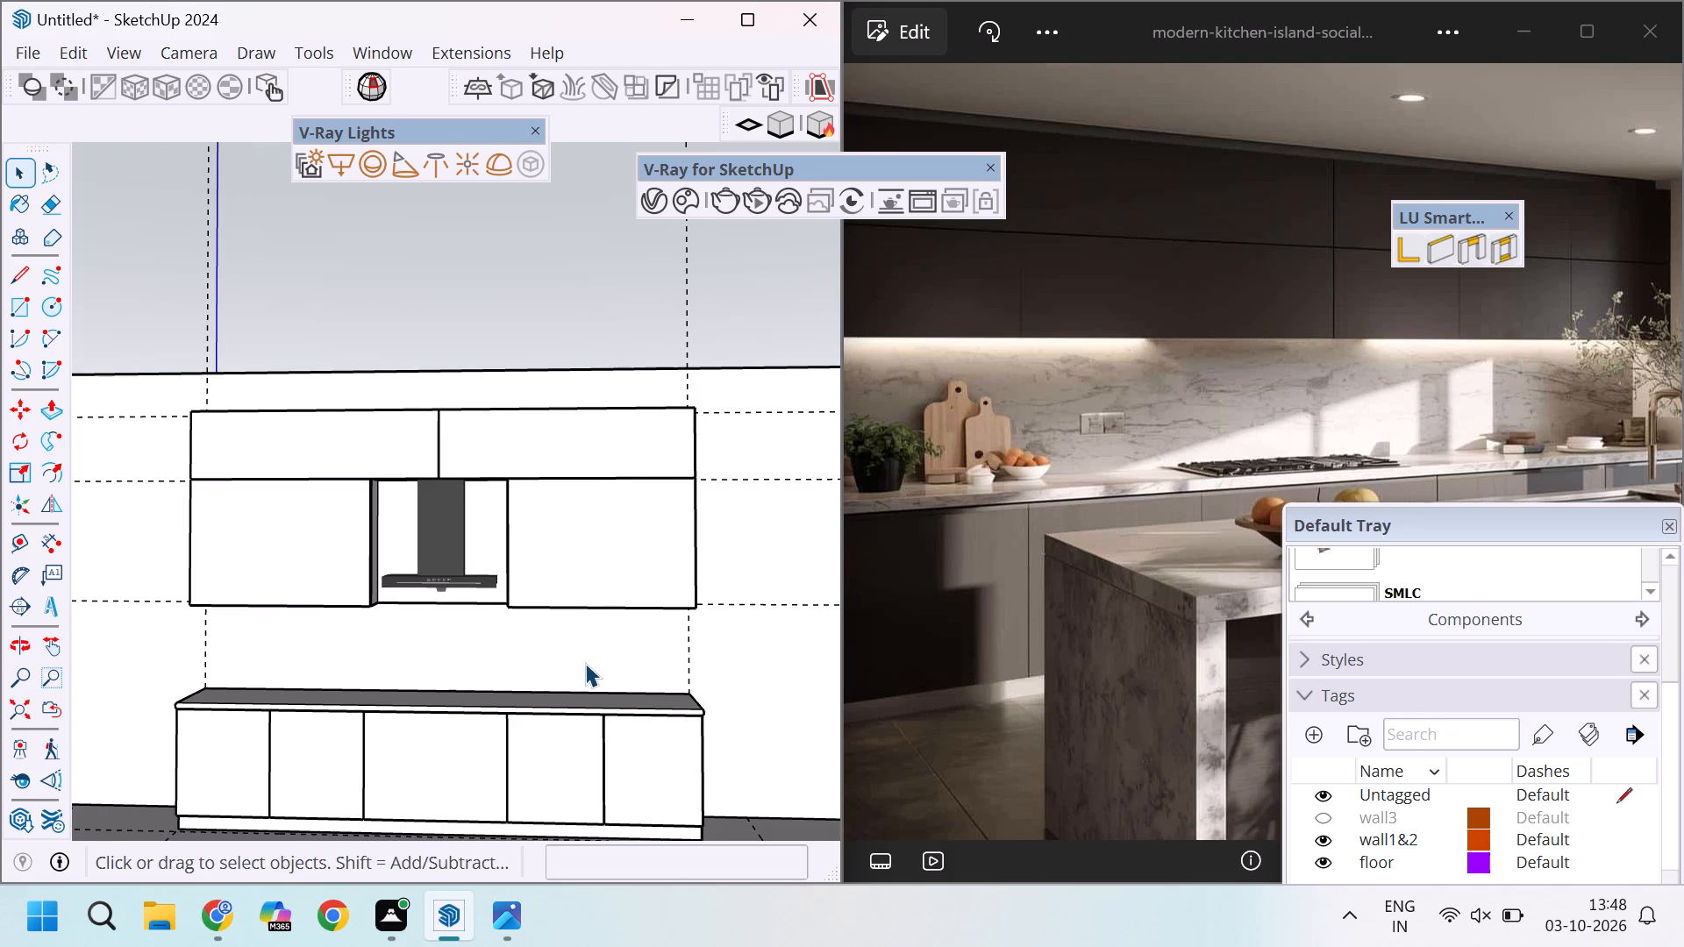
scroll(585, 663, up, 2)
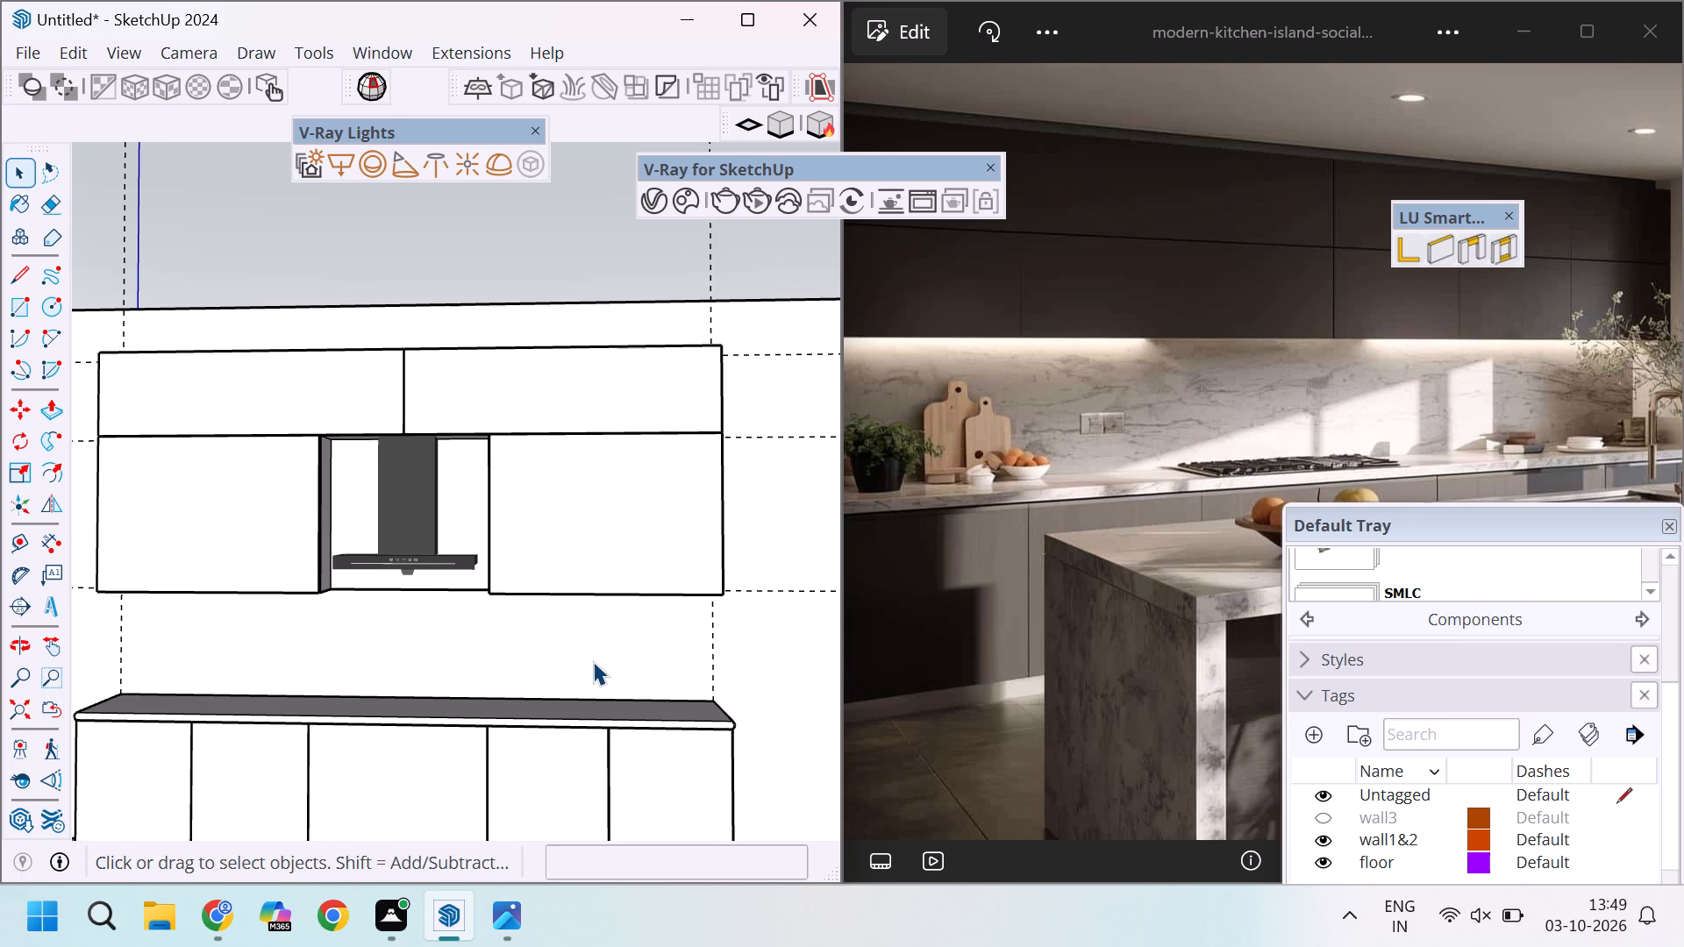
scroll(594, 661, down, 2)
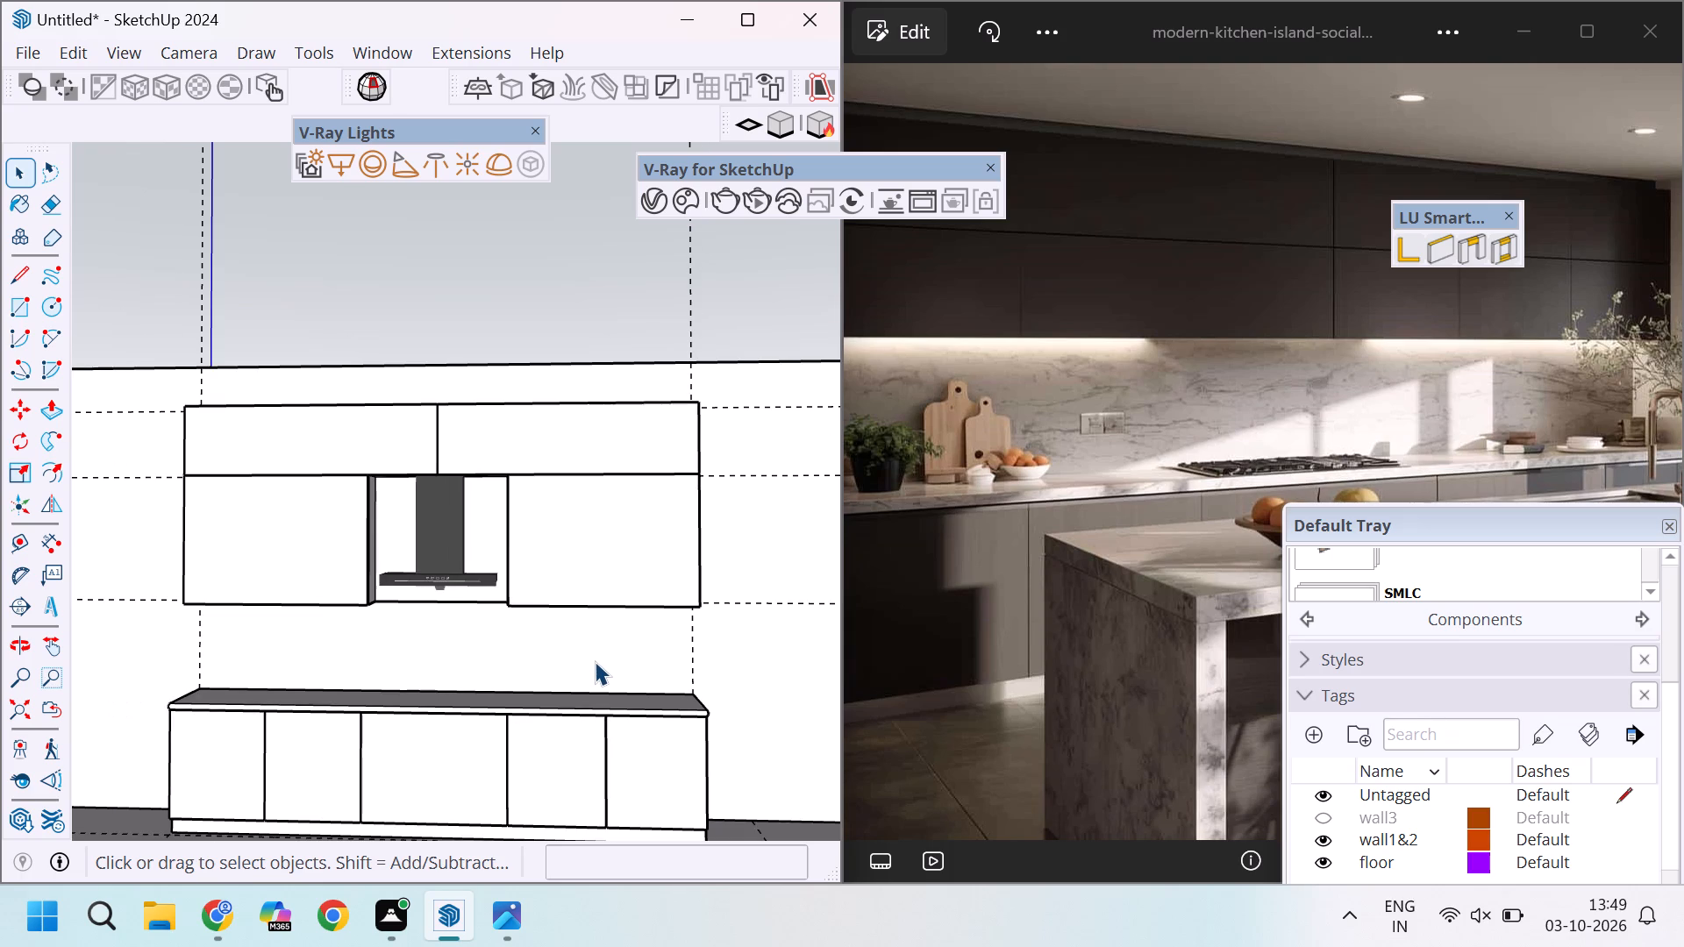
Examine up close how the chimney's hood and duct sit between the middle niche's side panels.
scroll(595, 661, up, 1)
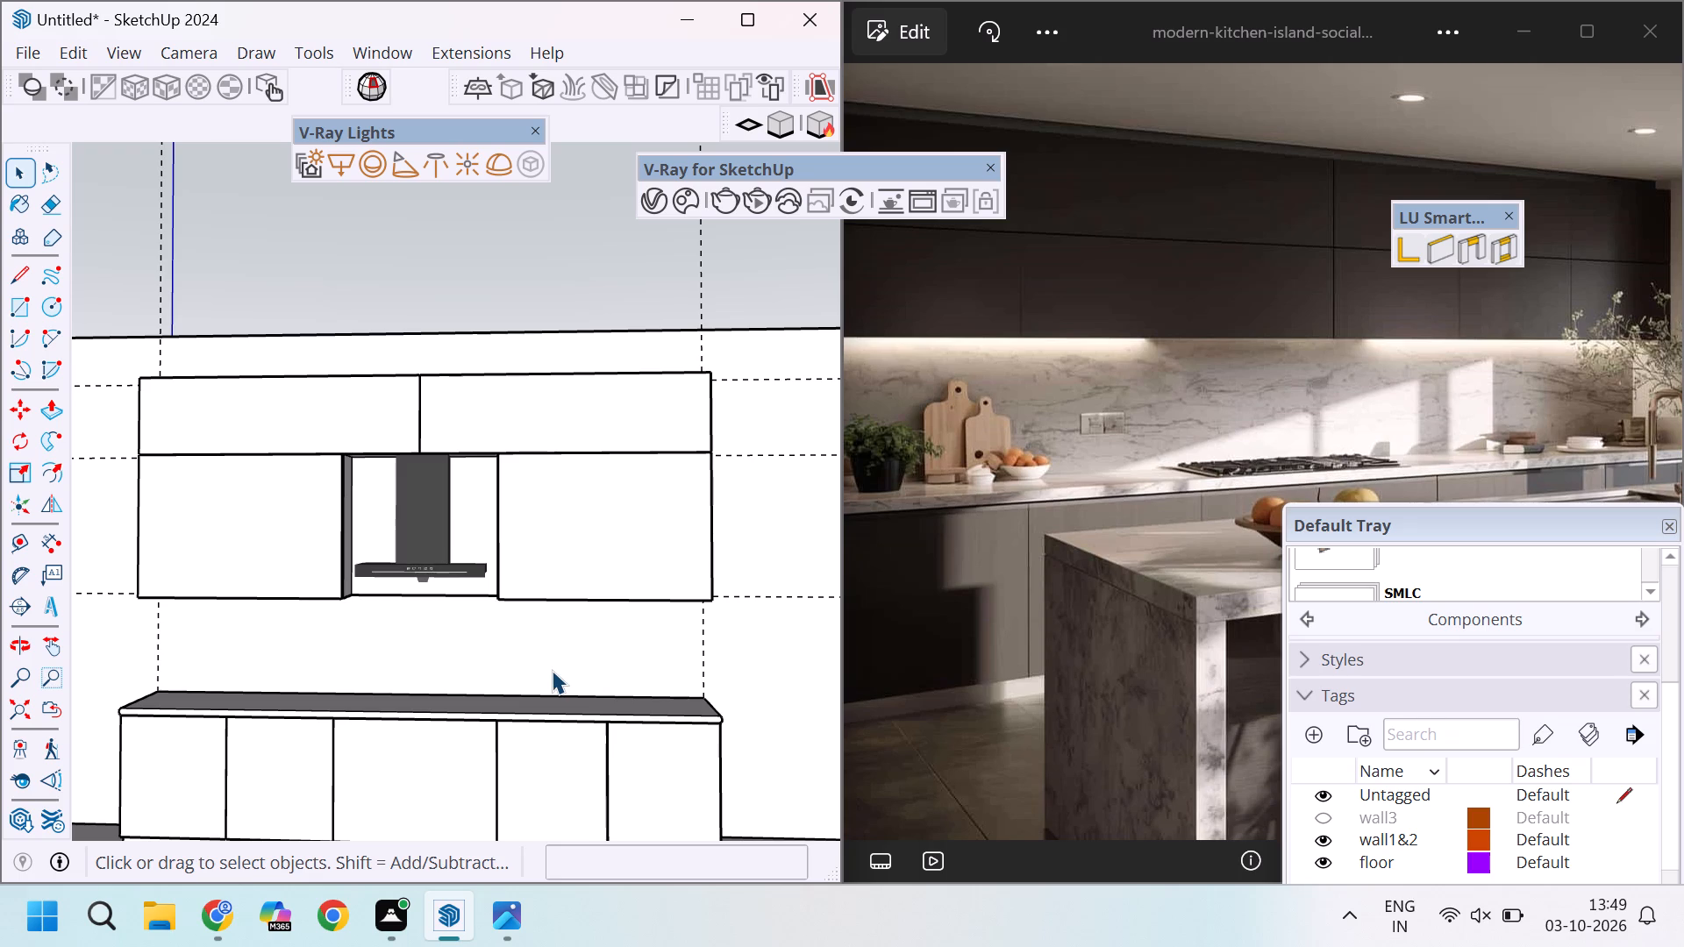
scroll(552, 670, up, 3)
scroll(552, 670, down, 4)
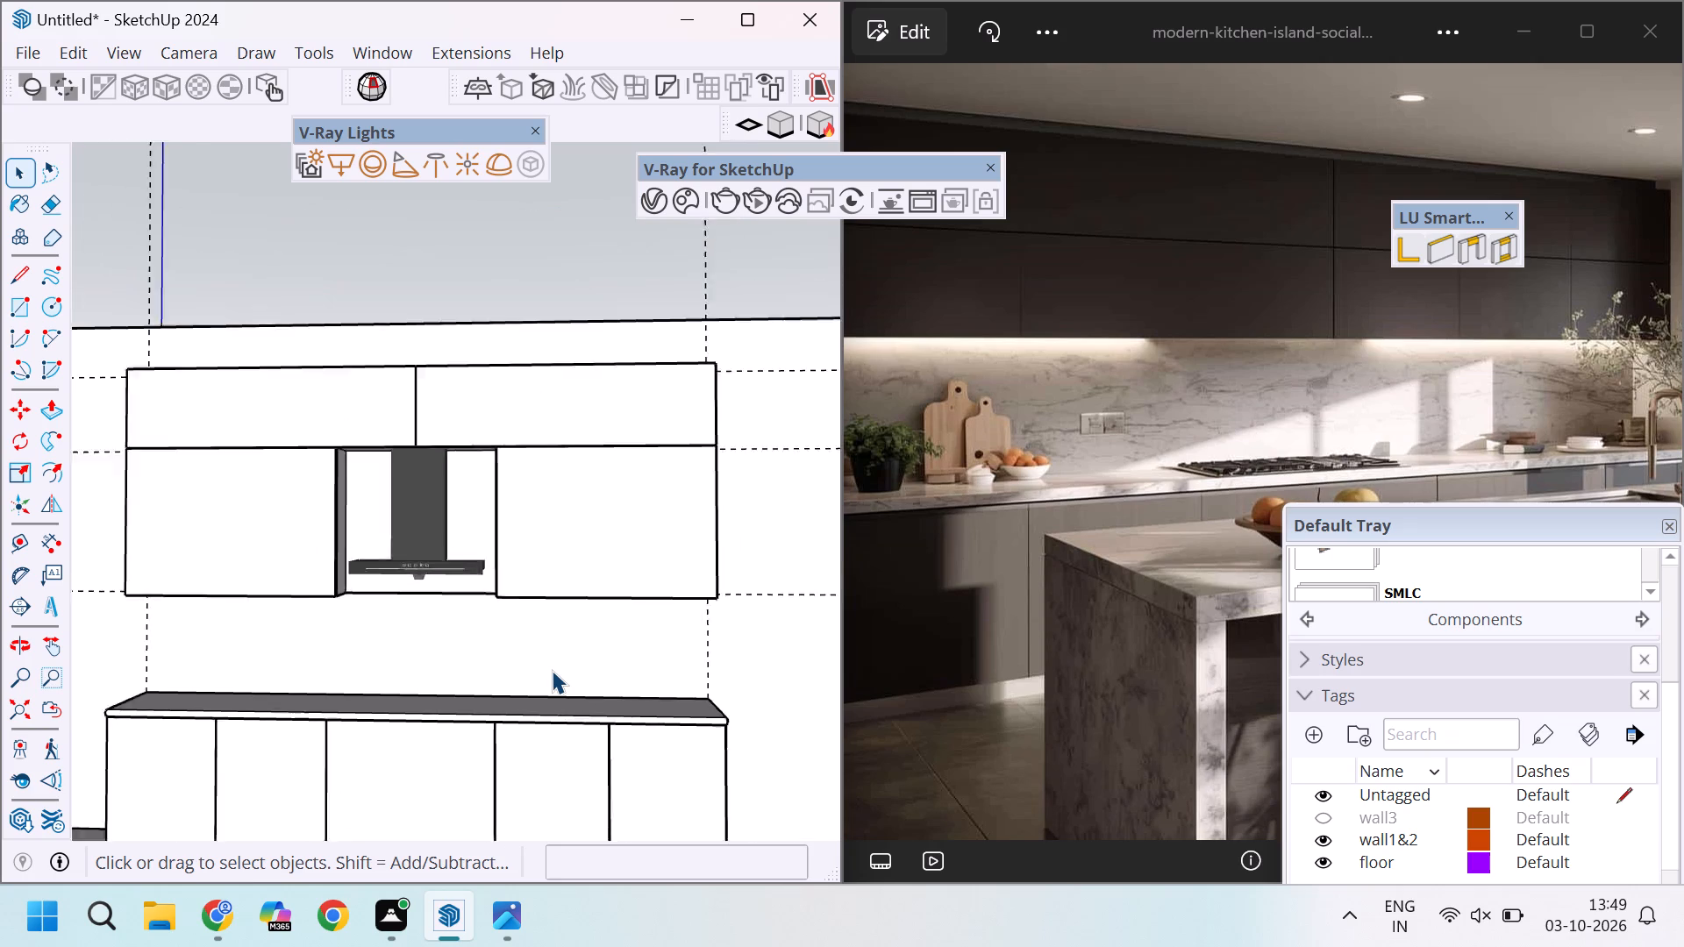
scroll(551, 628, down, 3)
scroll(495, 561, up, 4)
scroll(464, 663, up, 2)
scroll(468, 657, down, 9)
scroll(449, 652, up, 12)
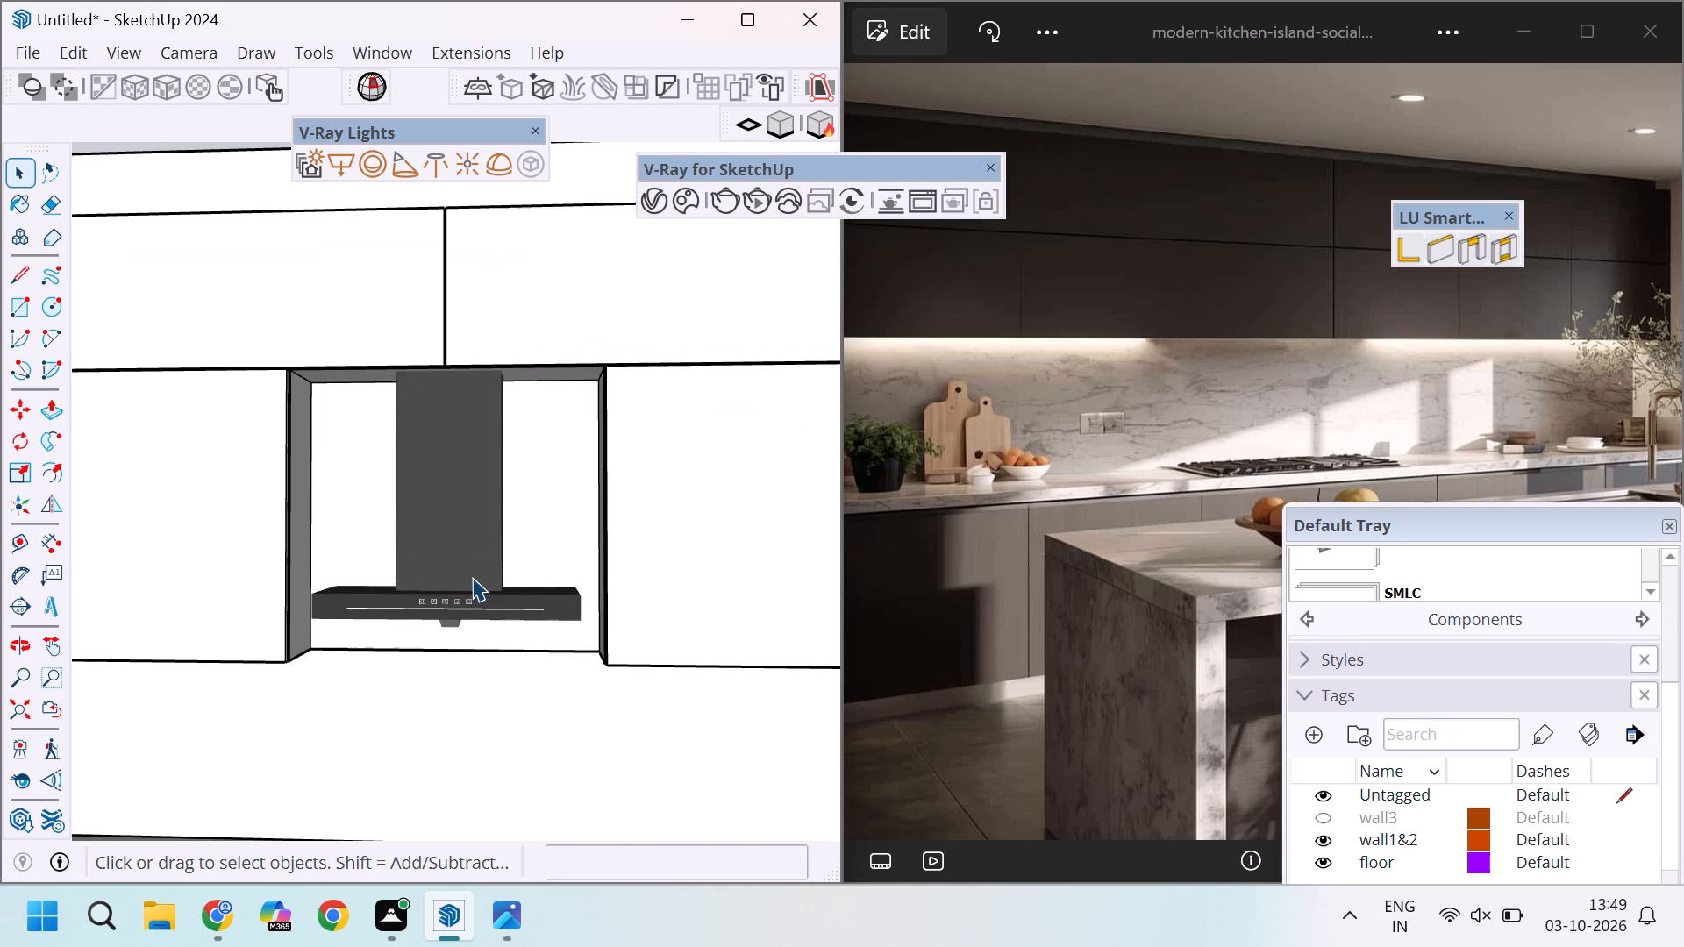
scroll(503, 600, up, 3)
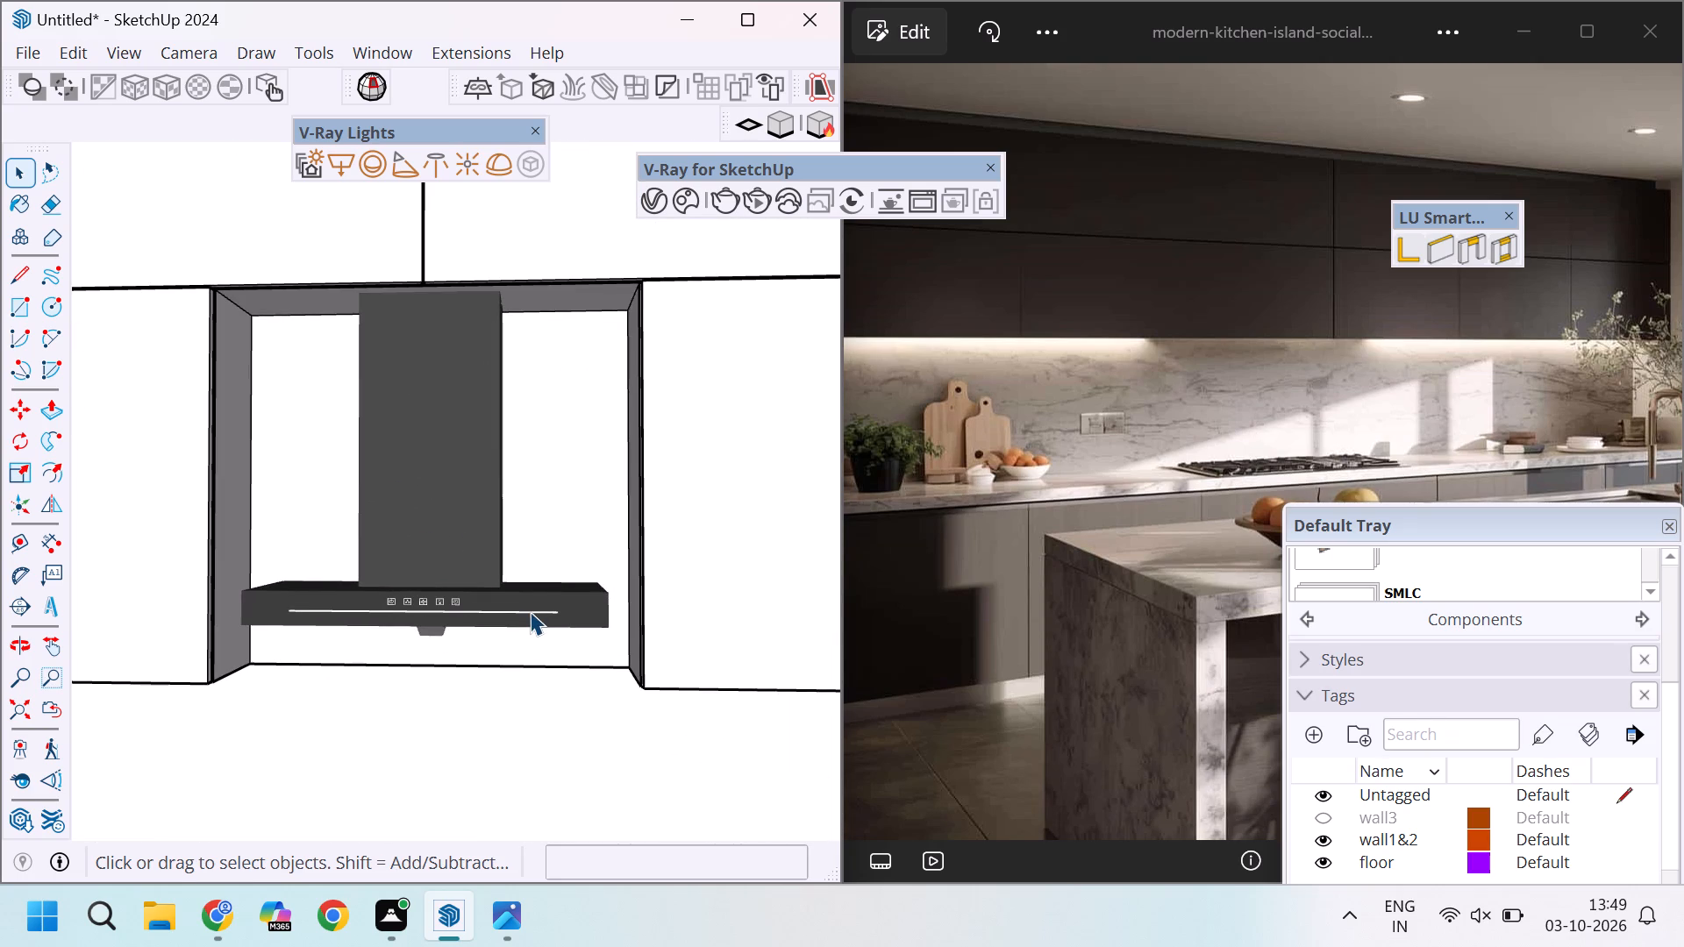
scroll(520, 611, down, 4)
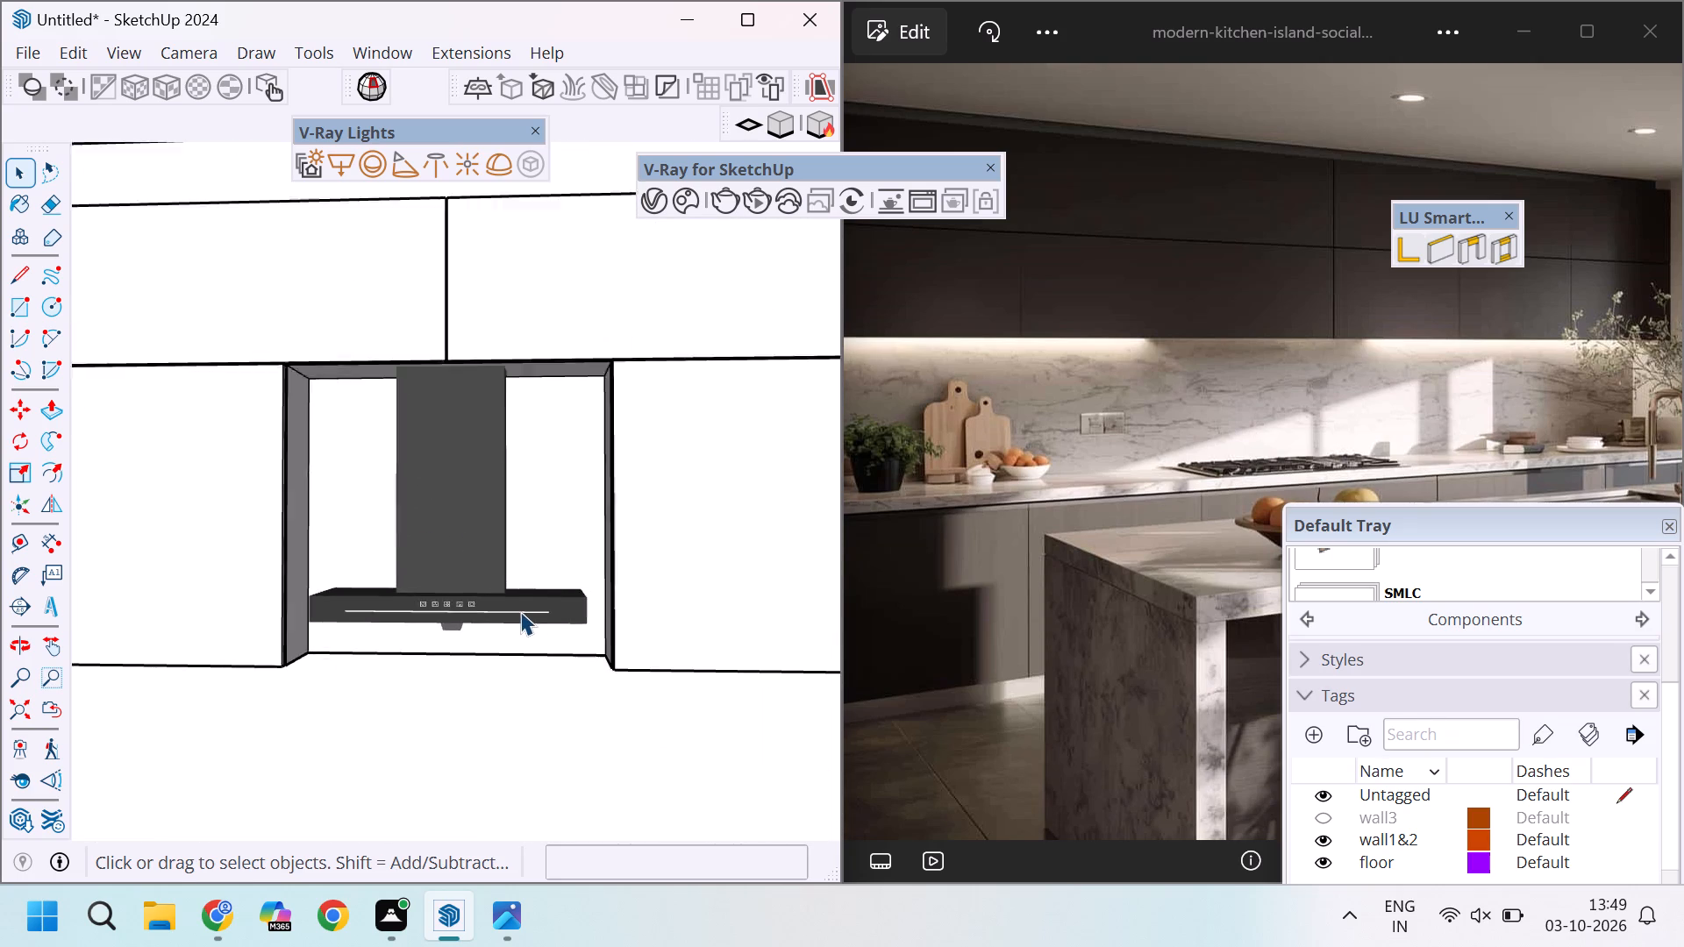
scroll(494, 595, up, 4)
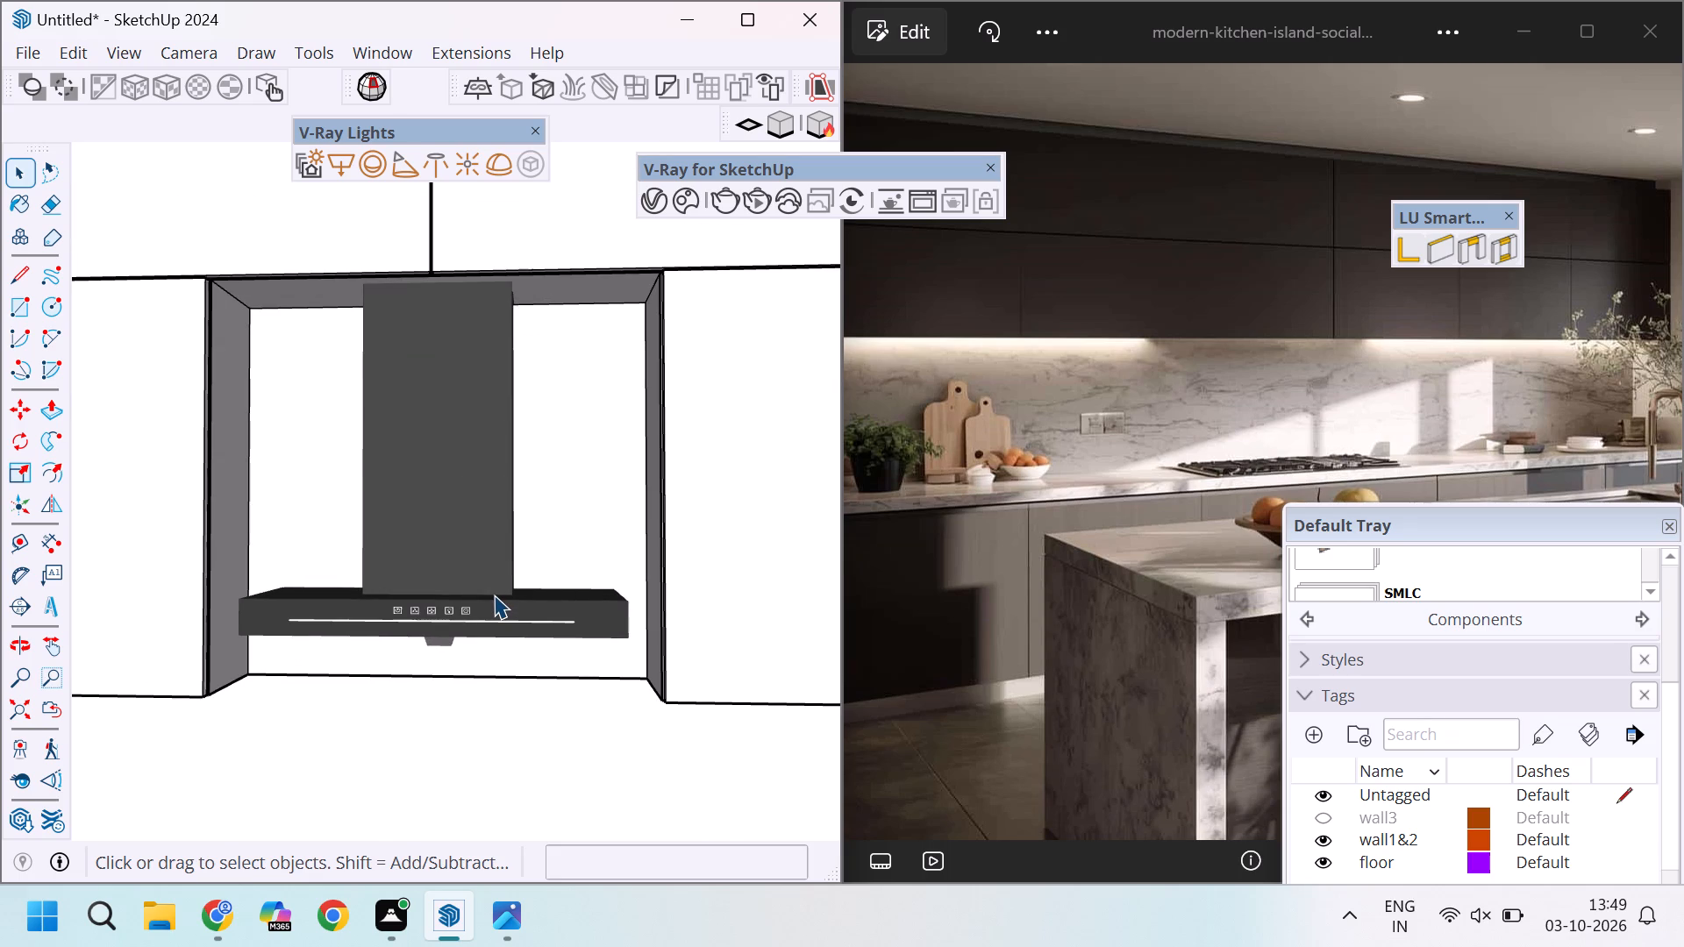
scroll(494, 595, down, 5)
scroll(494, 595, up, 2)
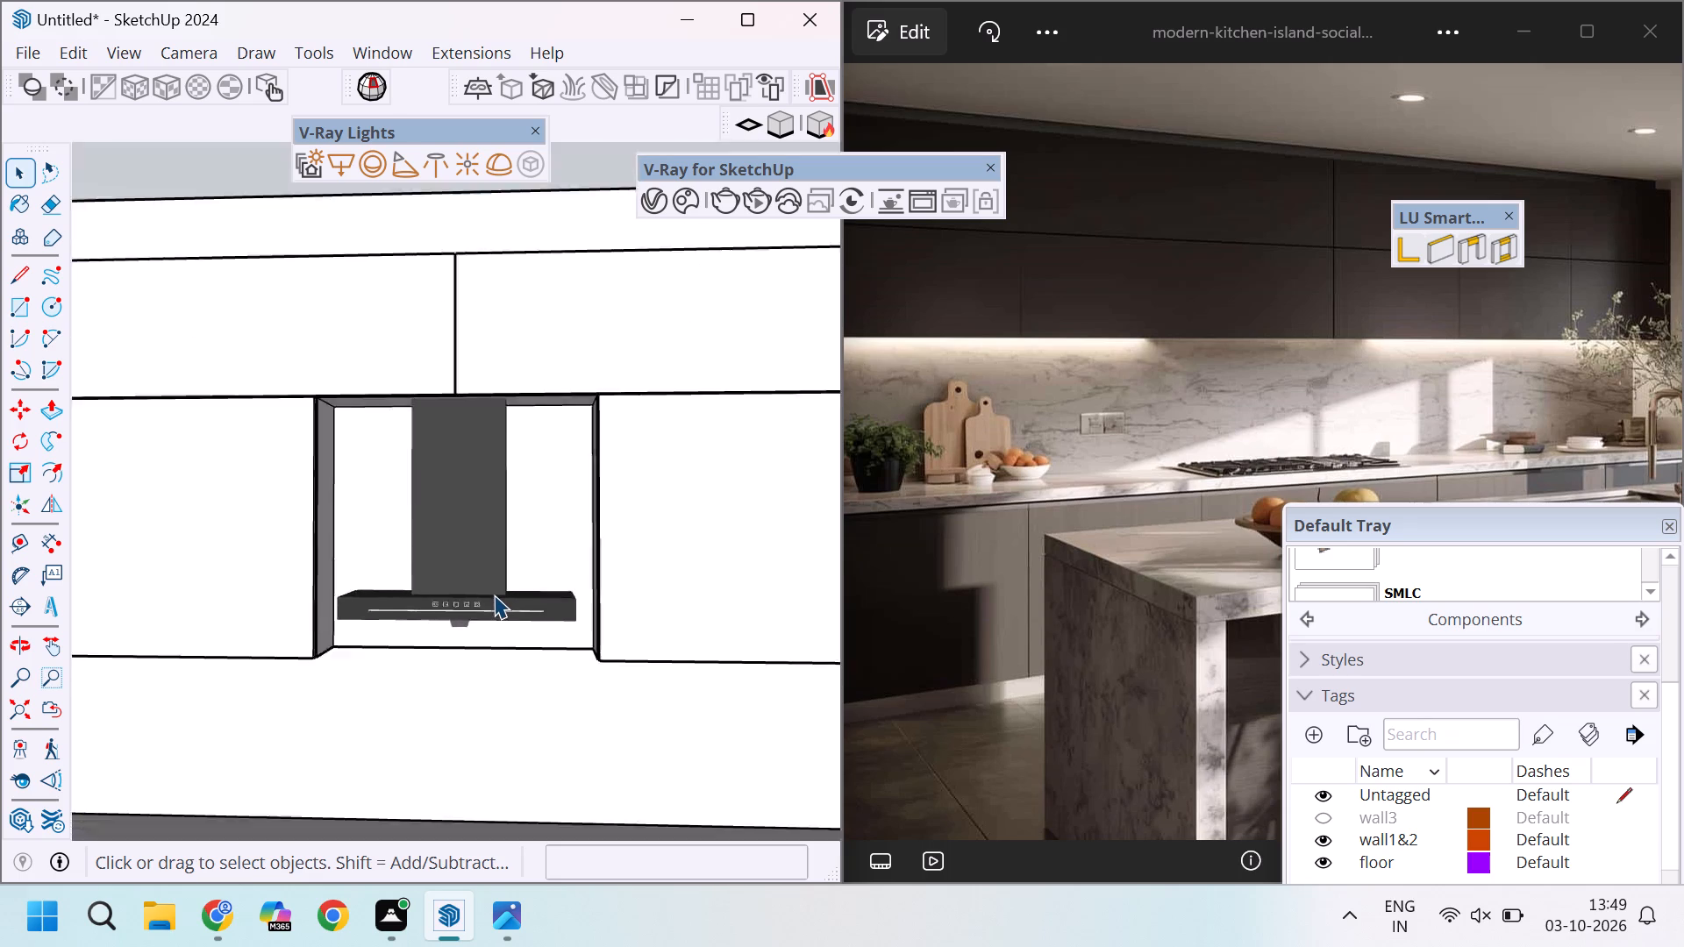
scroll(494, 595, up, 10)
click(650, 616)
scroll(539, 596, down, 10)
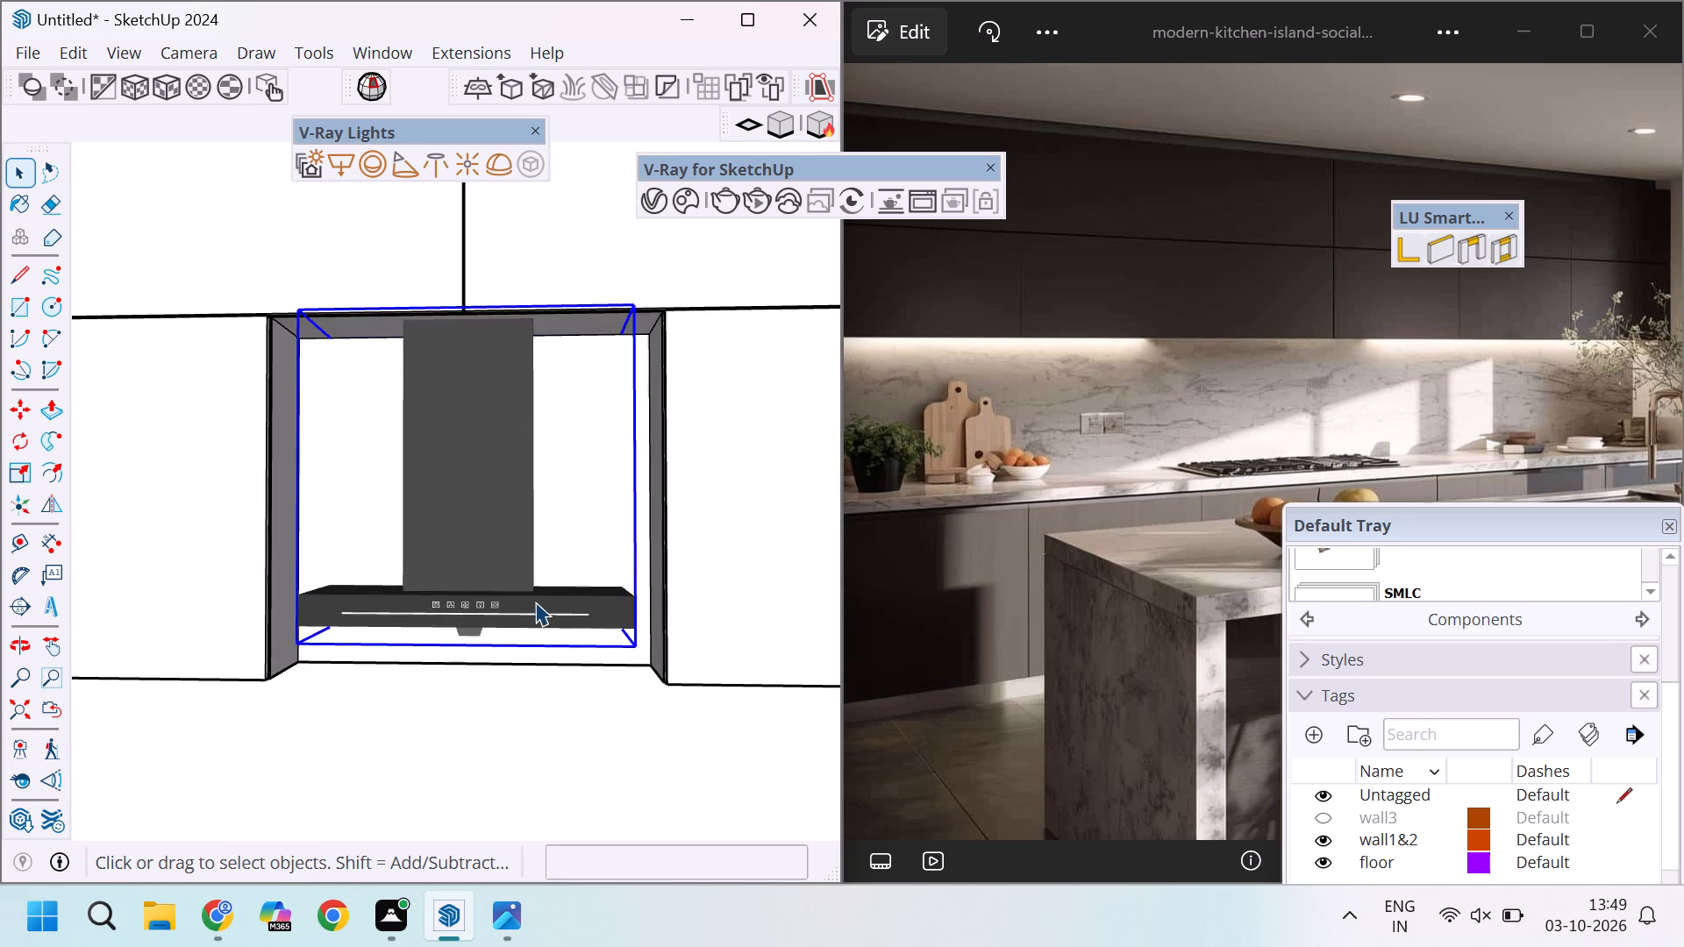
scroll(535, 602, up, 4)
scroll(531, 580, down, 10)
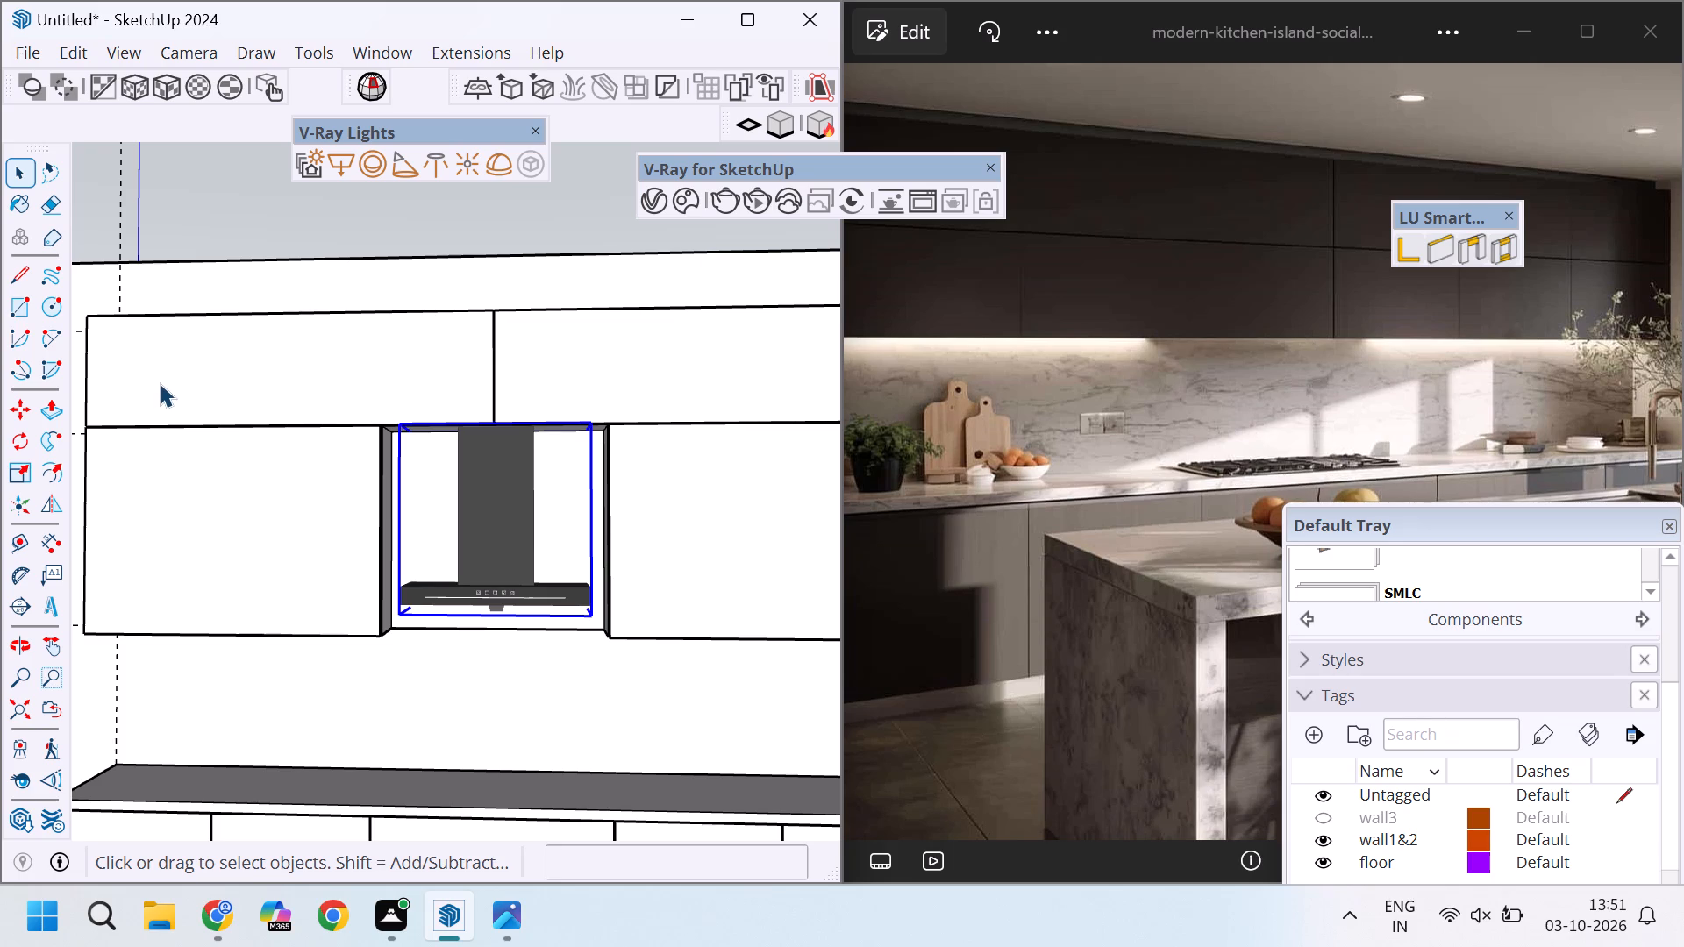
Review the chimney and cabinet run from slightly above and compare them with the whole reference kitchen image.
drag(188, 370, 56, 417)
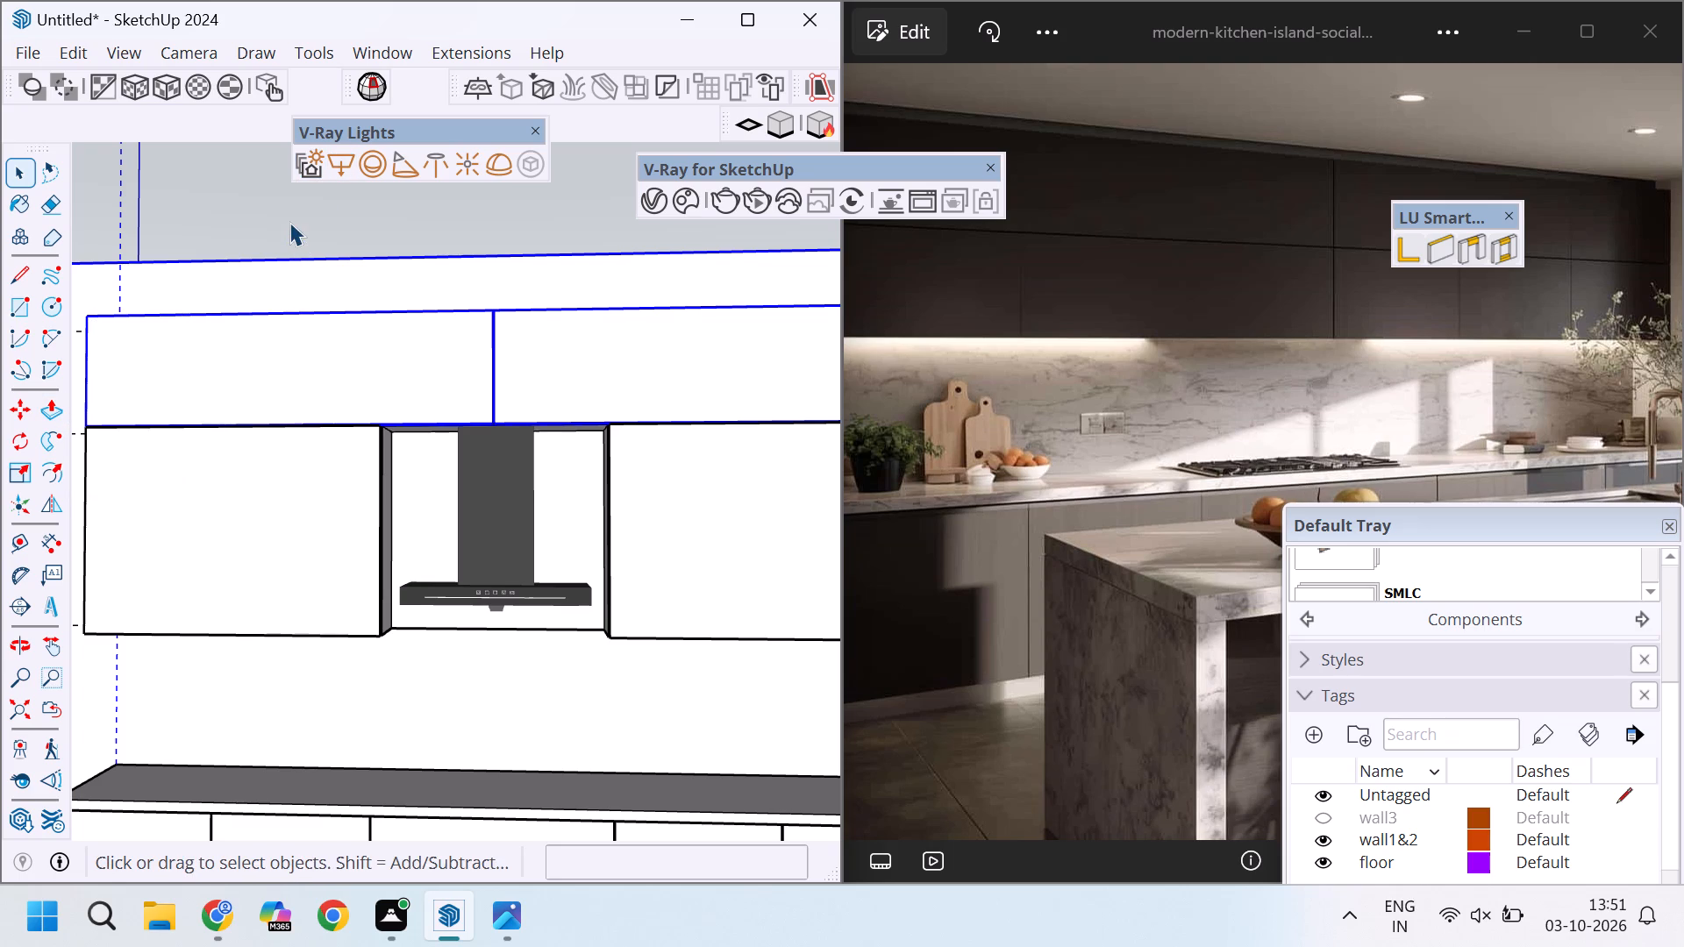
click(355, 213)
scroll(355, 213, down, 6)
middle_drag(406, 254, 409, 378)
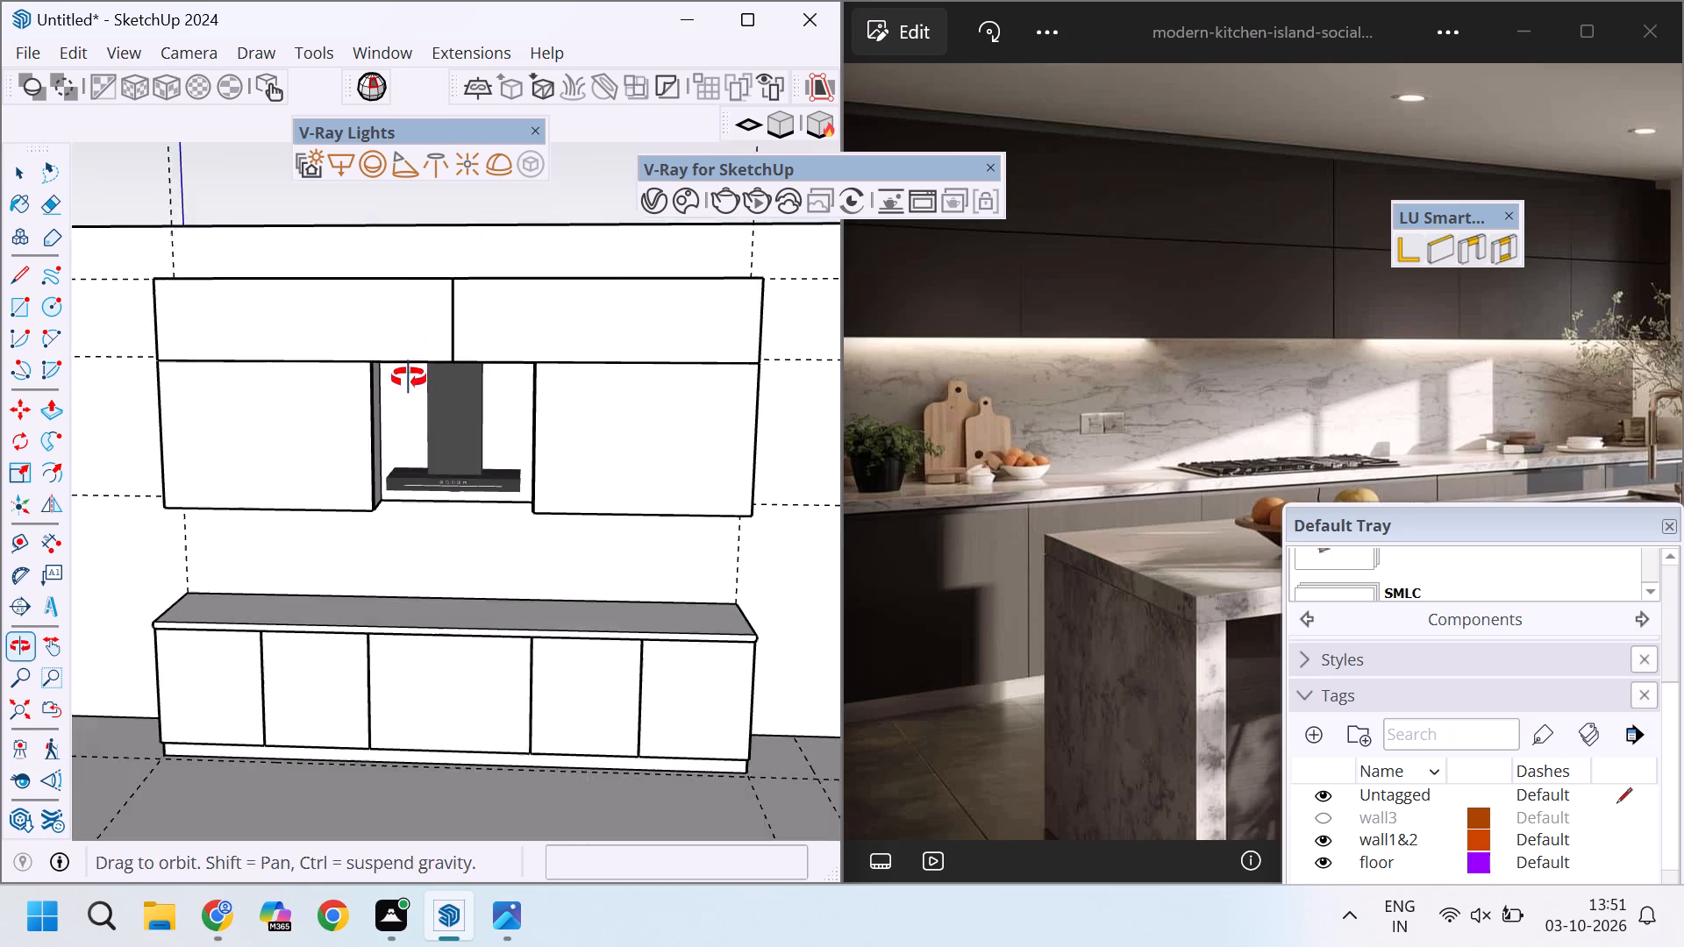
middle_drag(409, 378, 409, 399)
scroll(367, 377, up, 5)
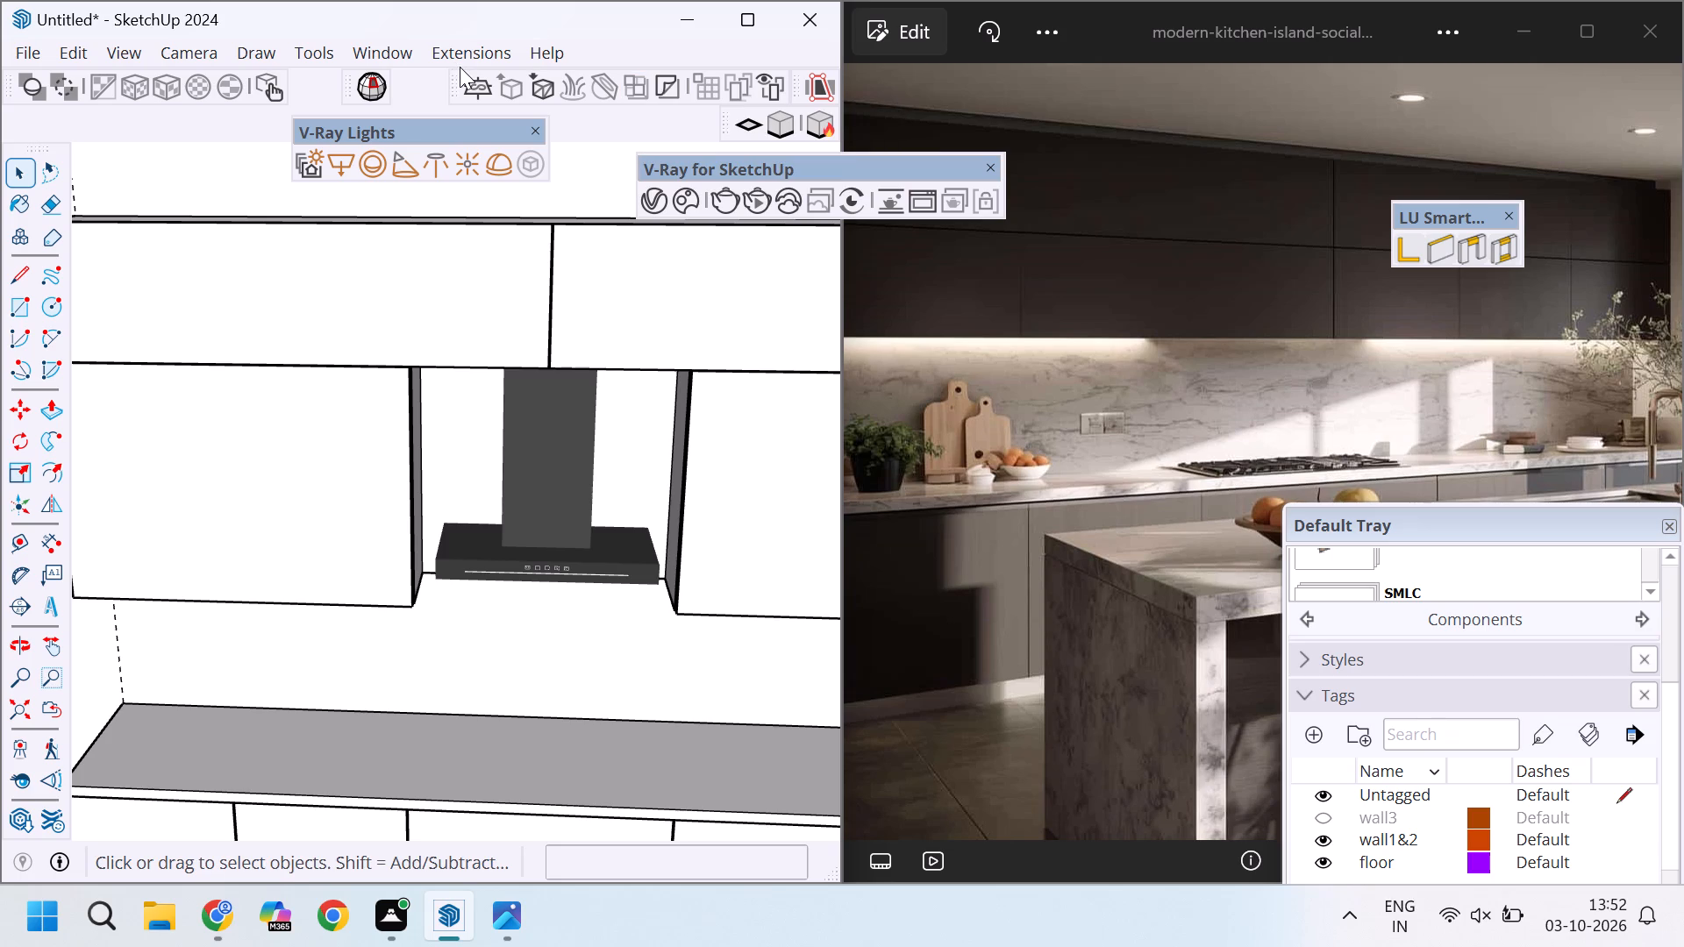
scroll(460, 67, down, 1)
scroll(975, 418, down, 5)
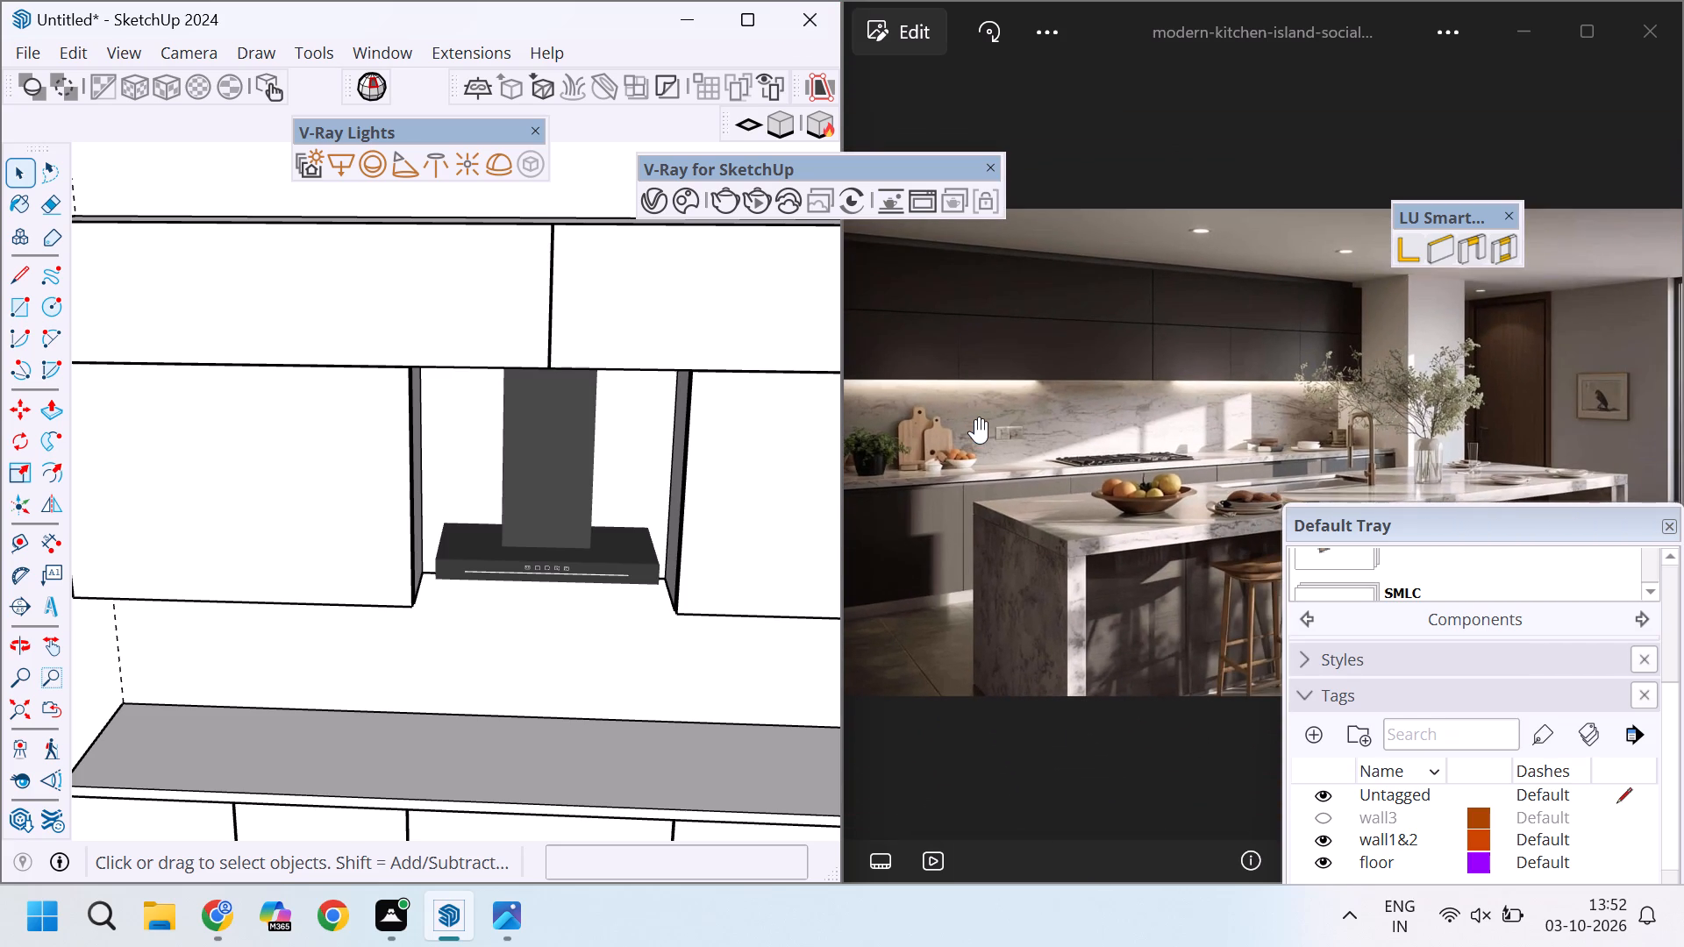
scroll(975, 418, down, 2)
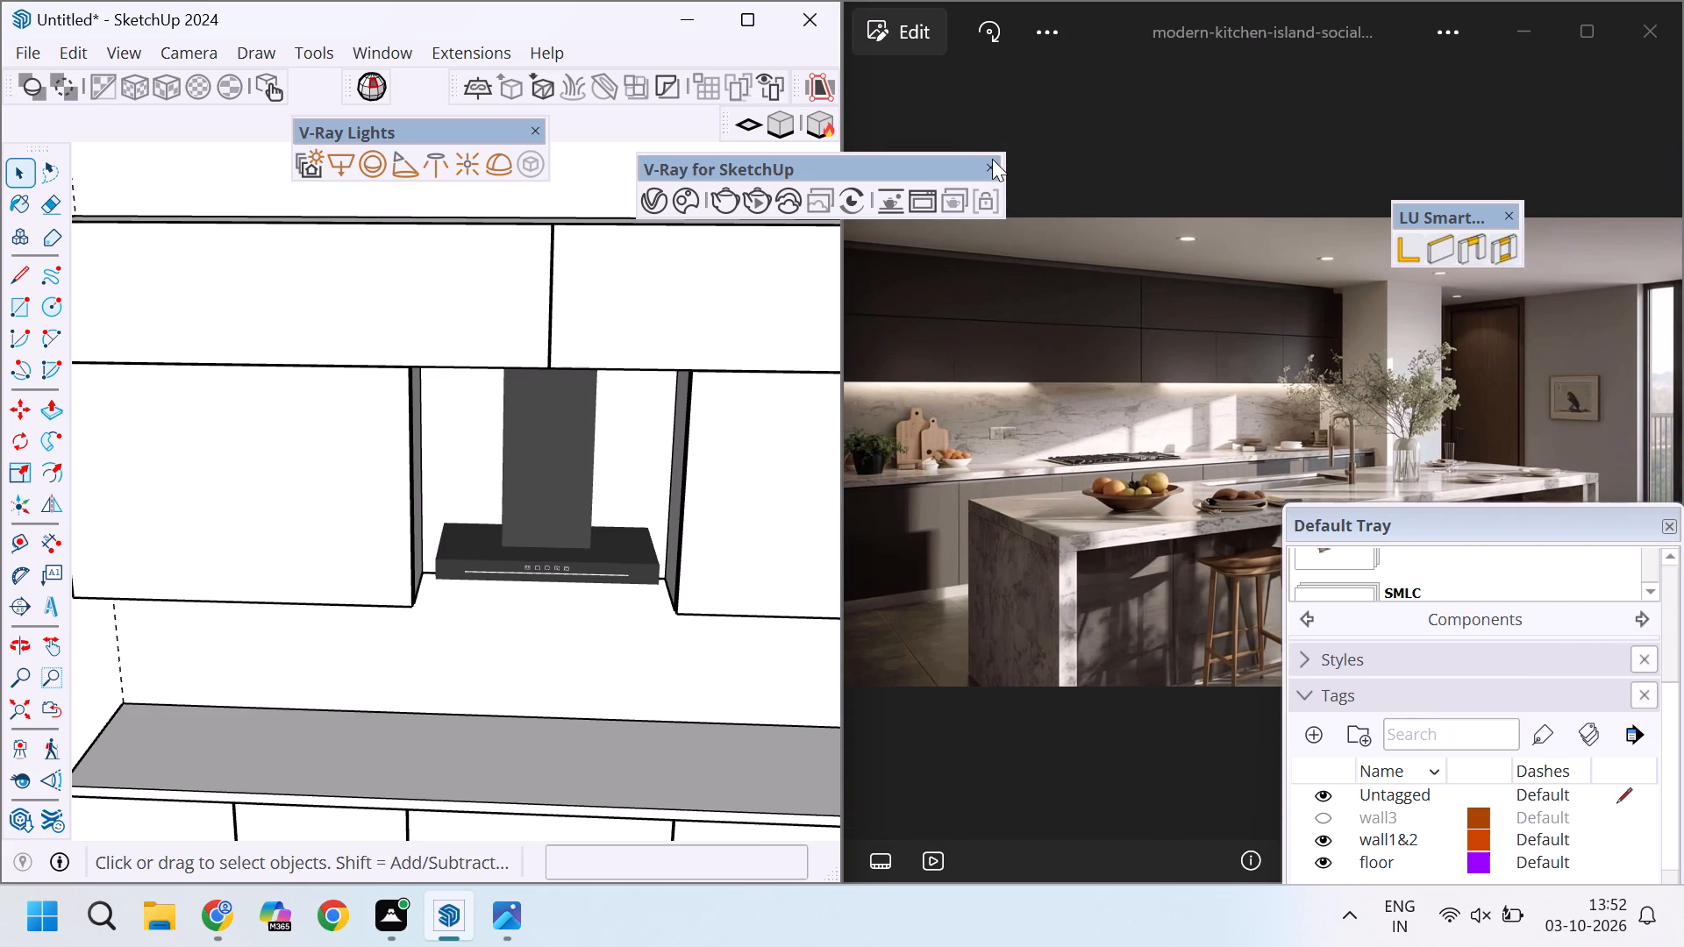
Close the floating V-Ray for SketchUp toolbar.
click(992, 159)
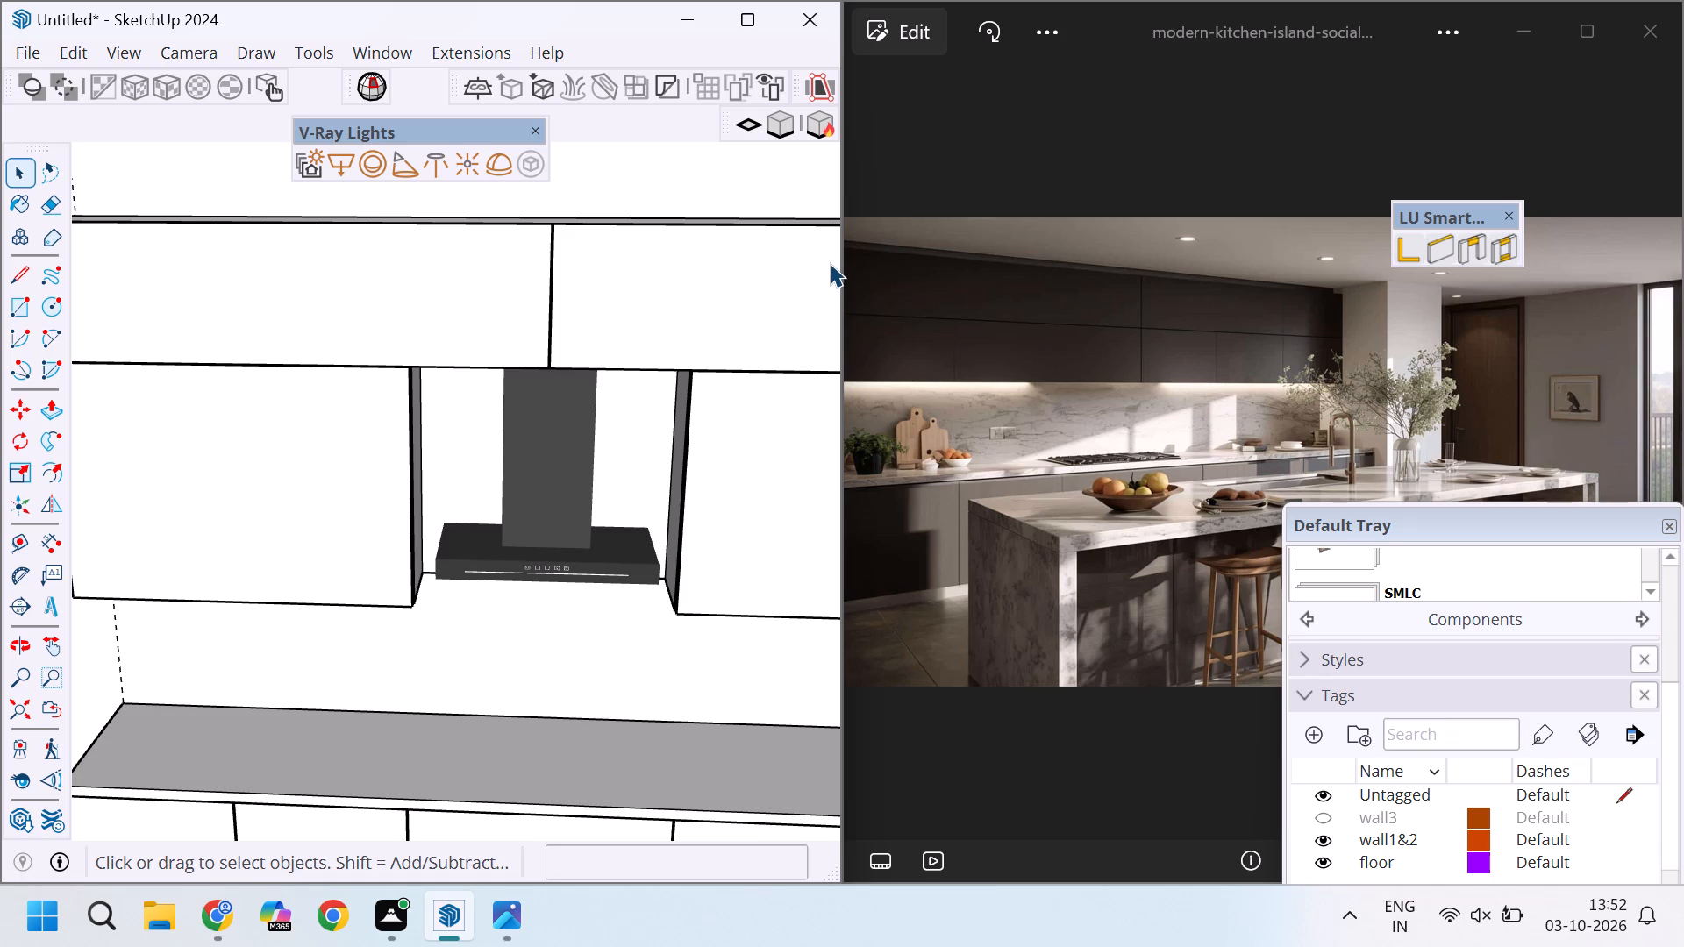
Search the 3D Warehouse for "hob" in place of the previous chimney search.
scroll(1076, 309, down, 1)
scroll(558, 278, down, 7)
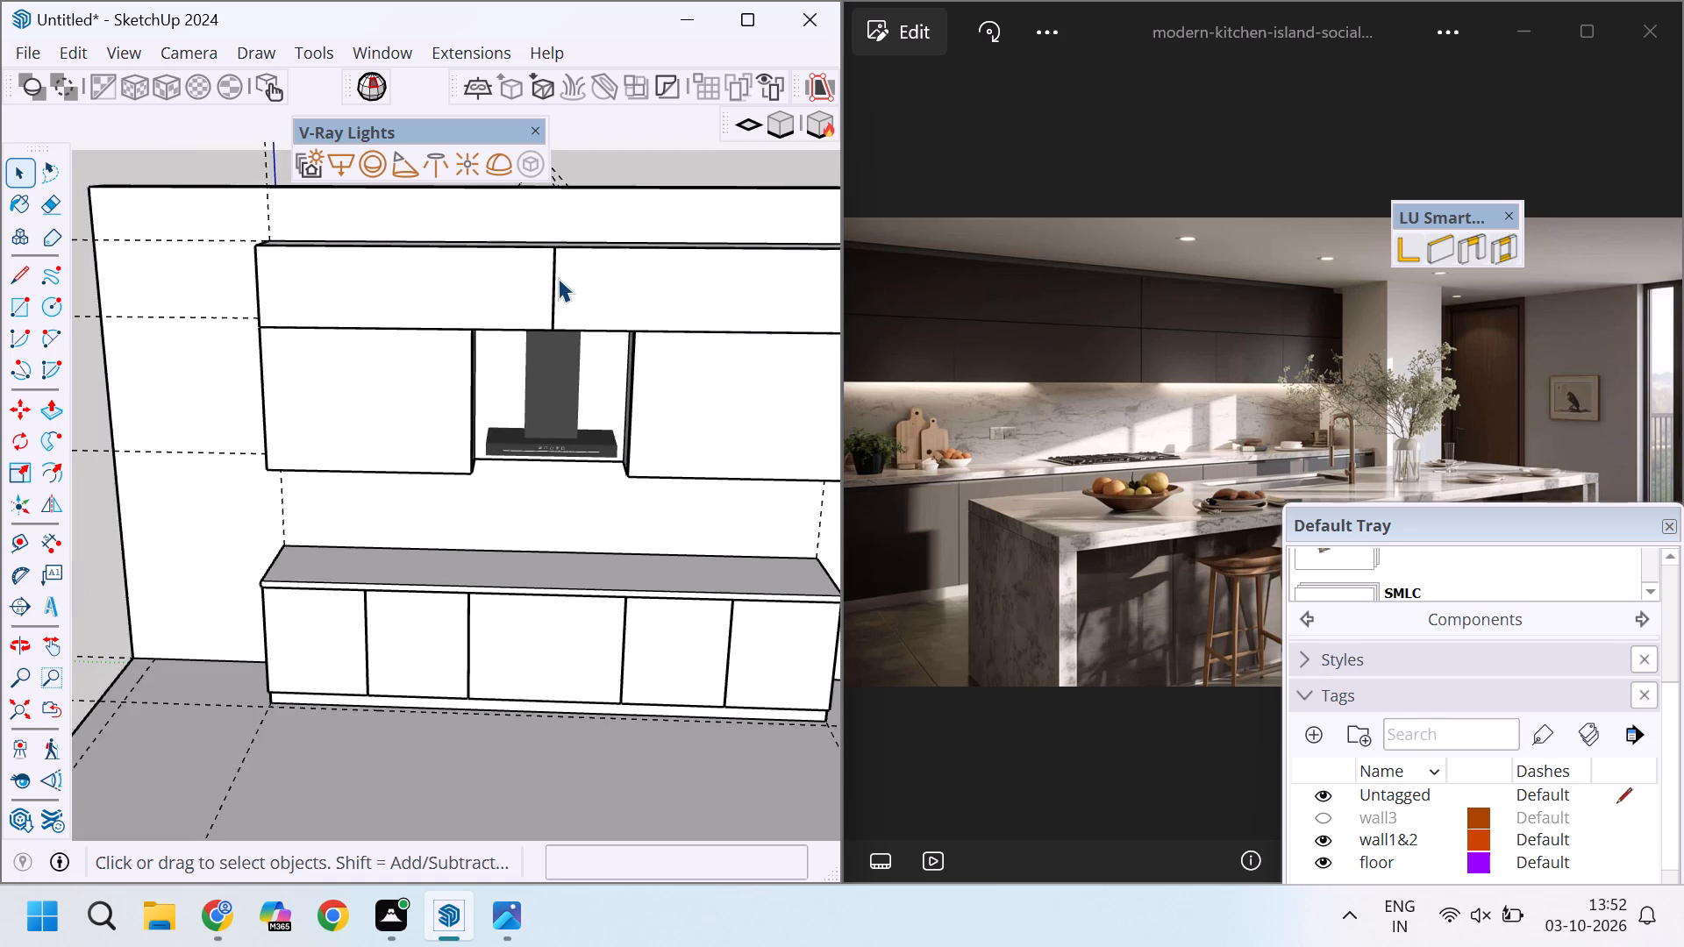
scroll(558, 278, down, 1)
scroll(558, 278, up, 2)
scroll(558, 278, down, 2)
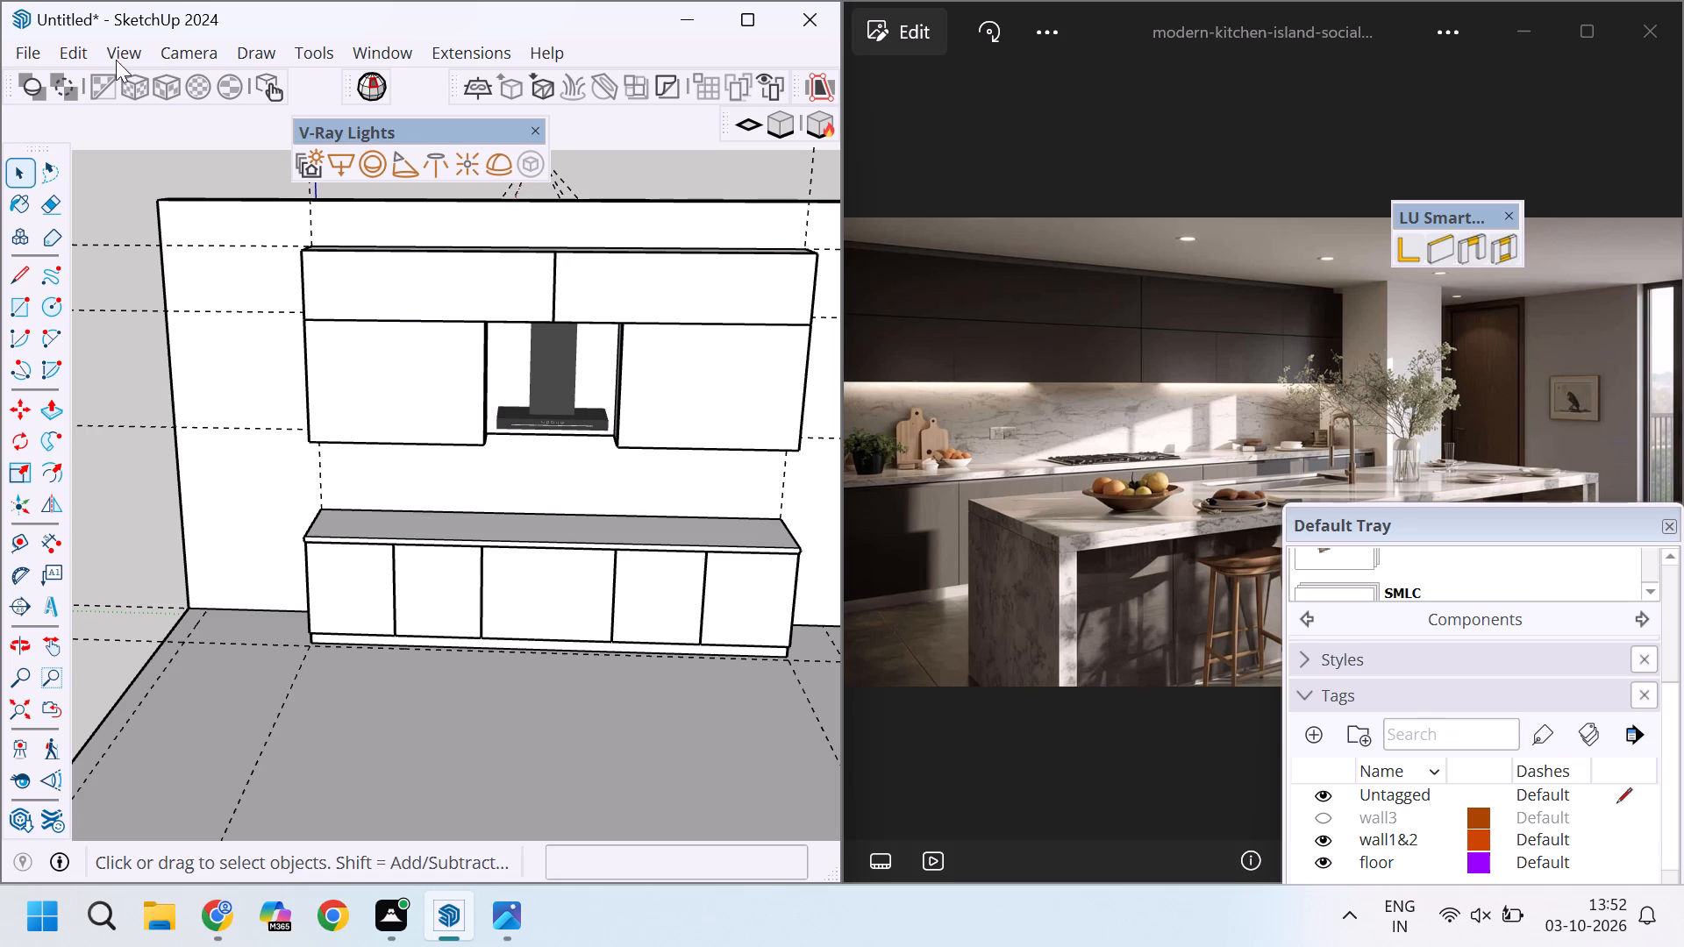
click(445, 57)
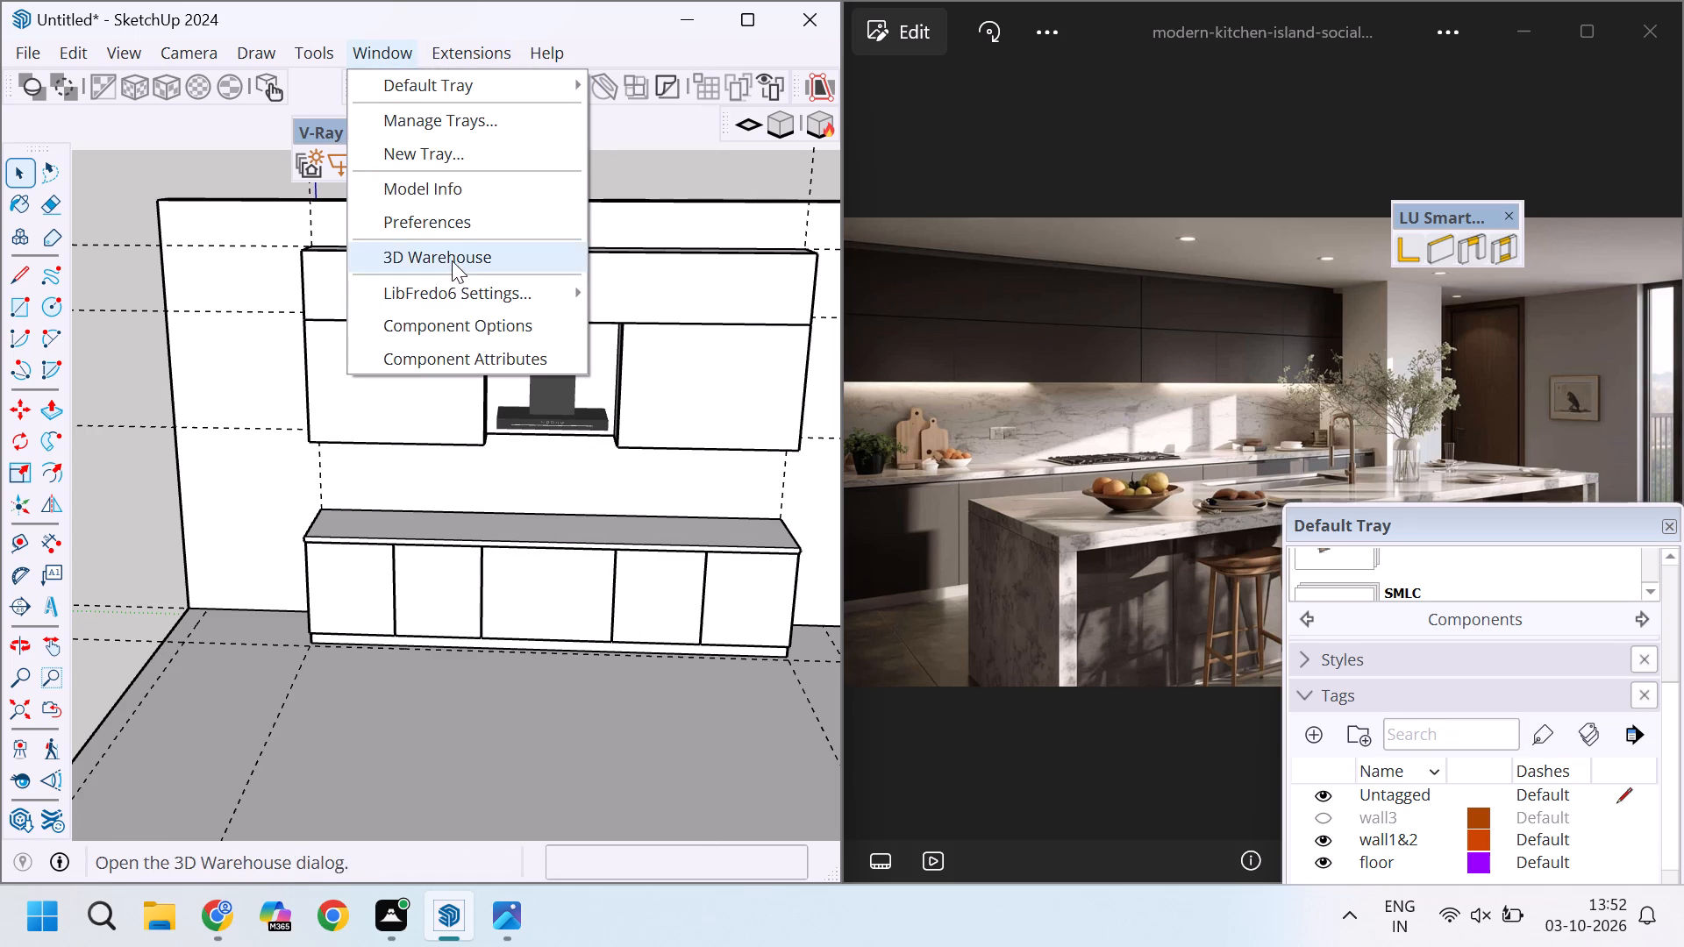
click(452, 260)
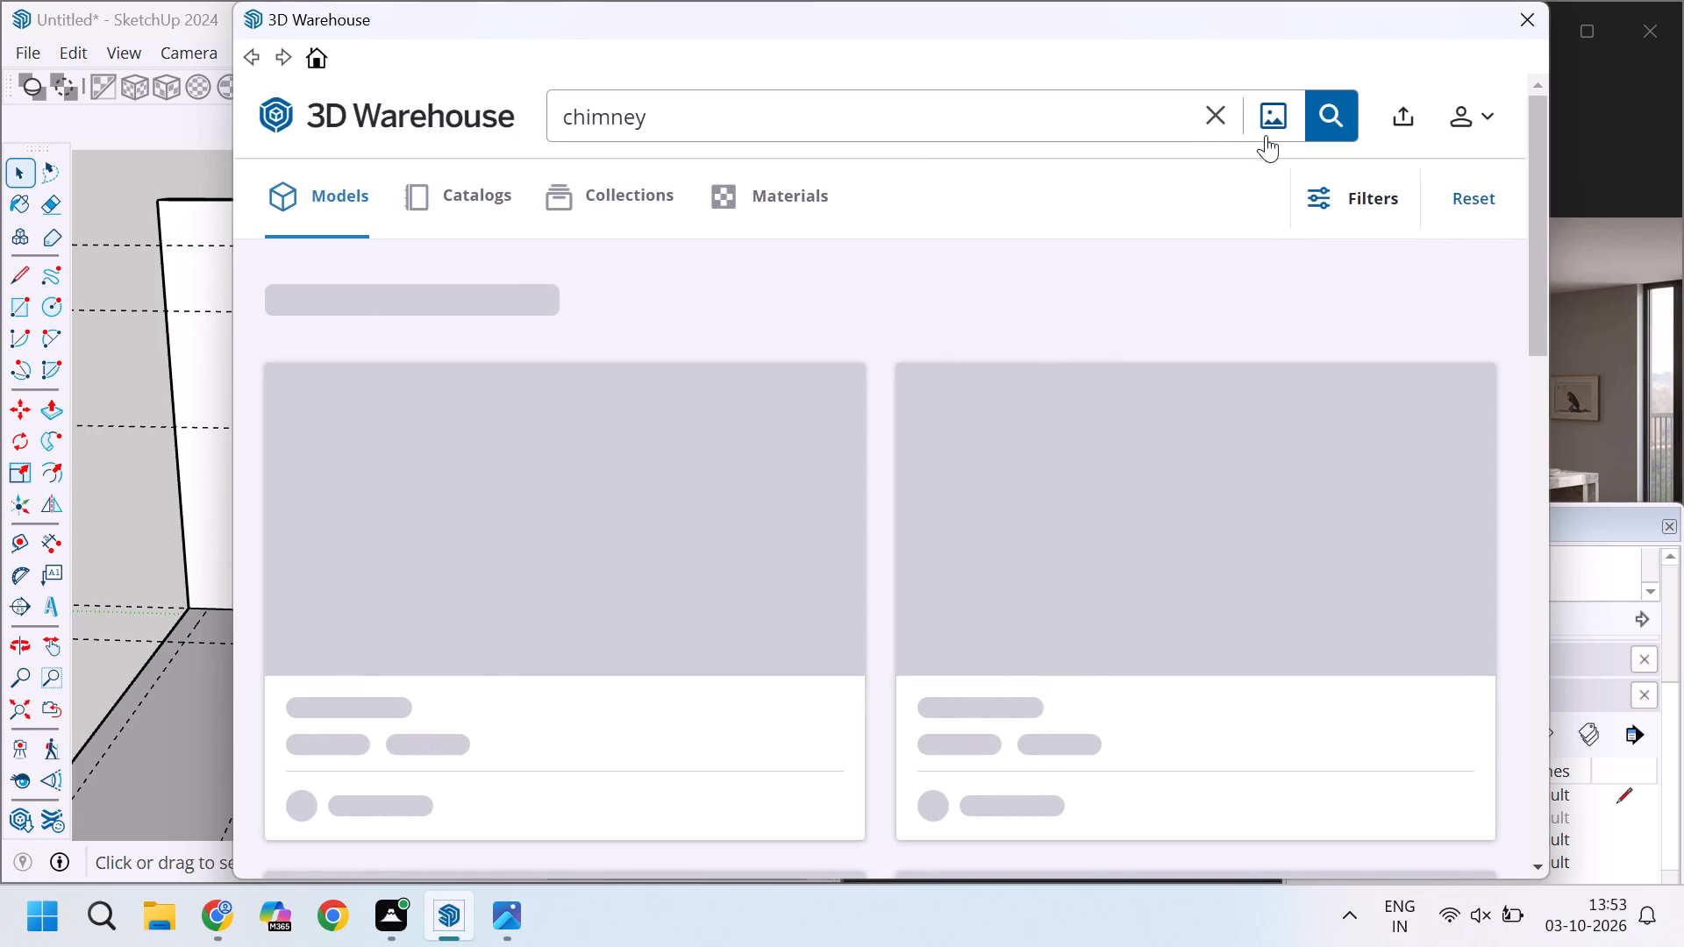
click(1212, 115)
click(707, 110)
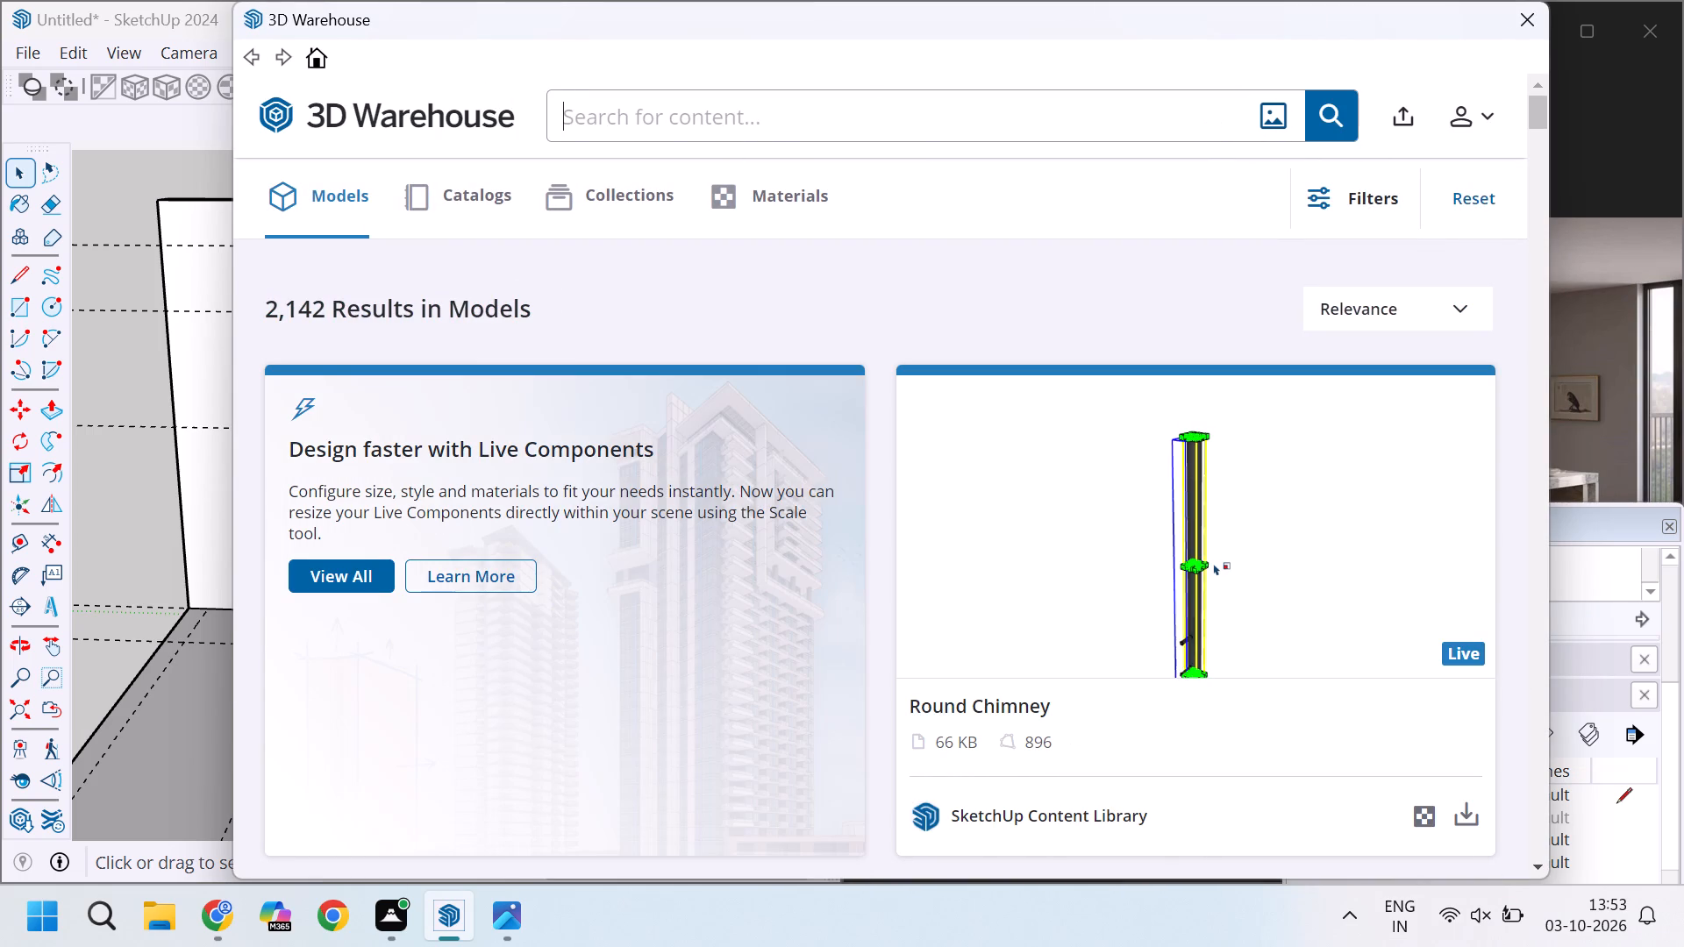
text(hob)
key(Return)
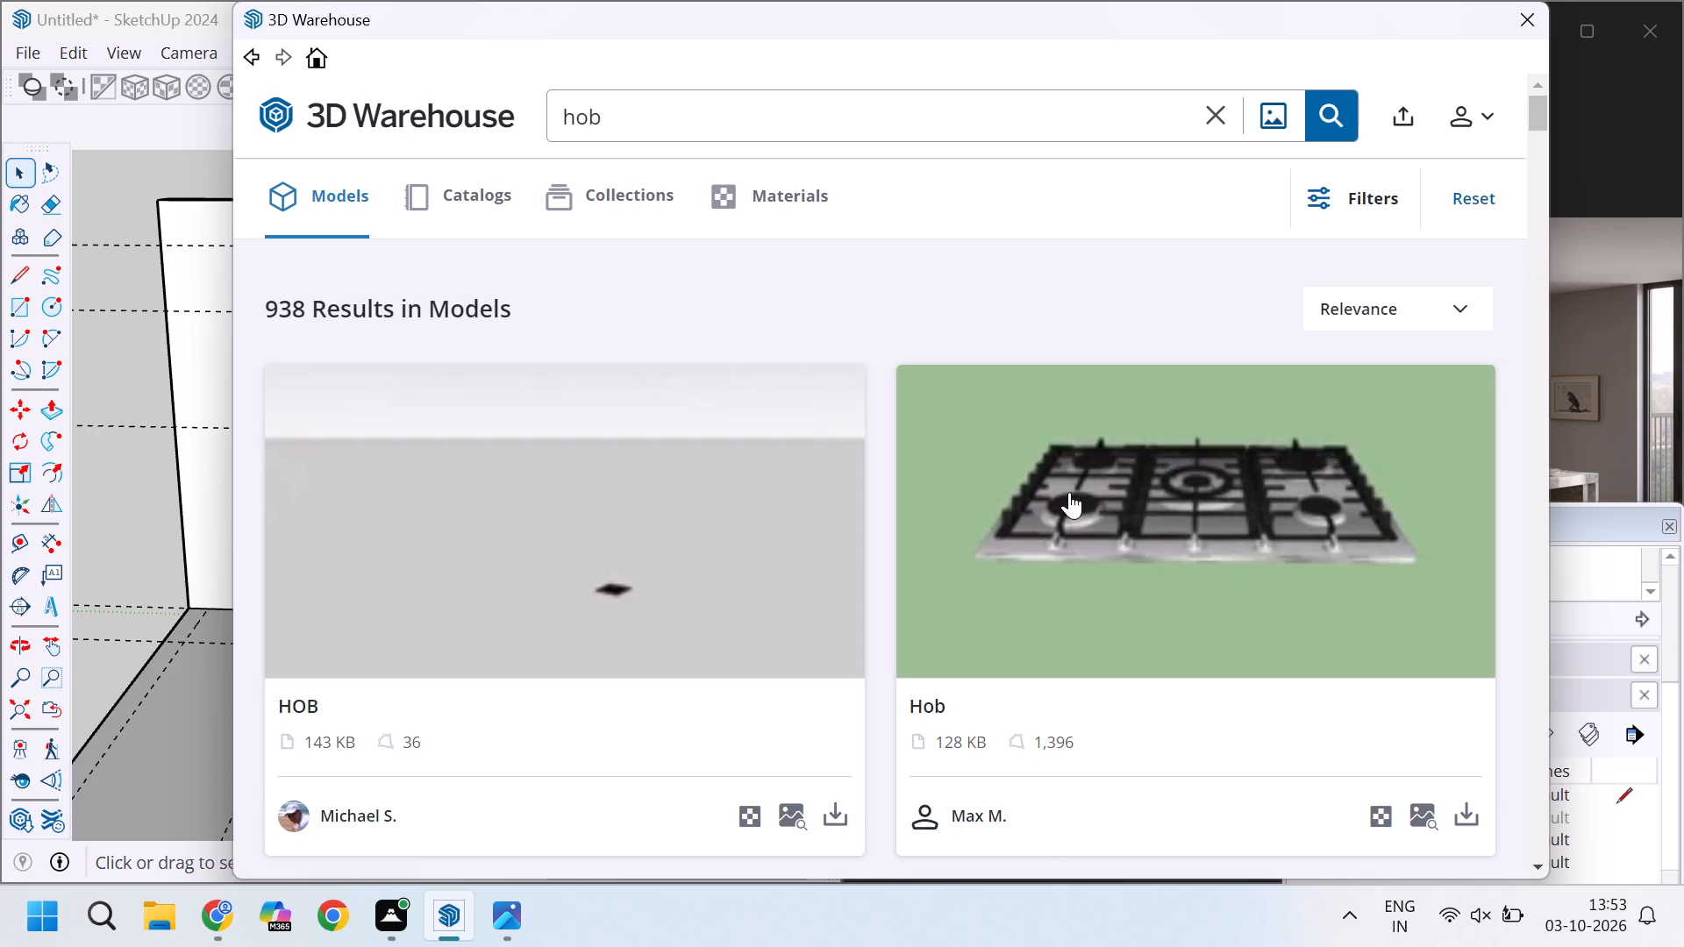
Look through the 3D Warehouse hob results for a gas hob similar to the one in the reference image.
scroll(1069, 492, down, 3)
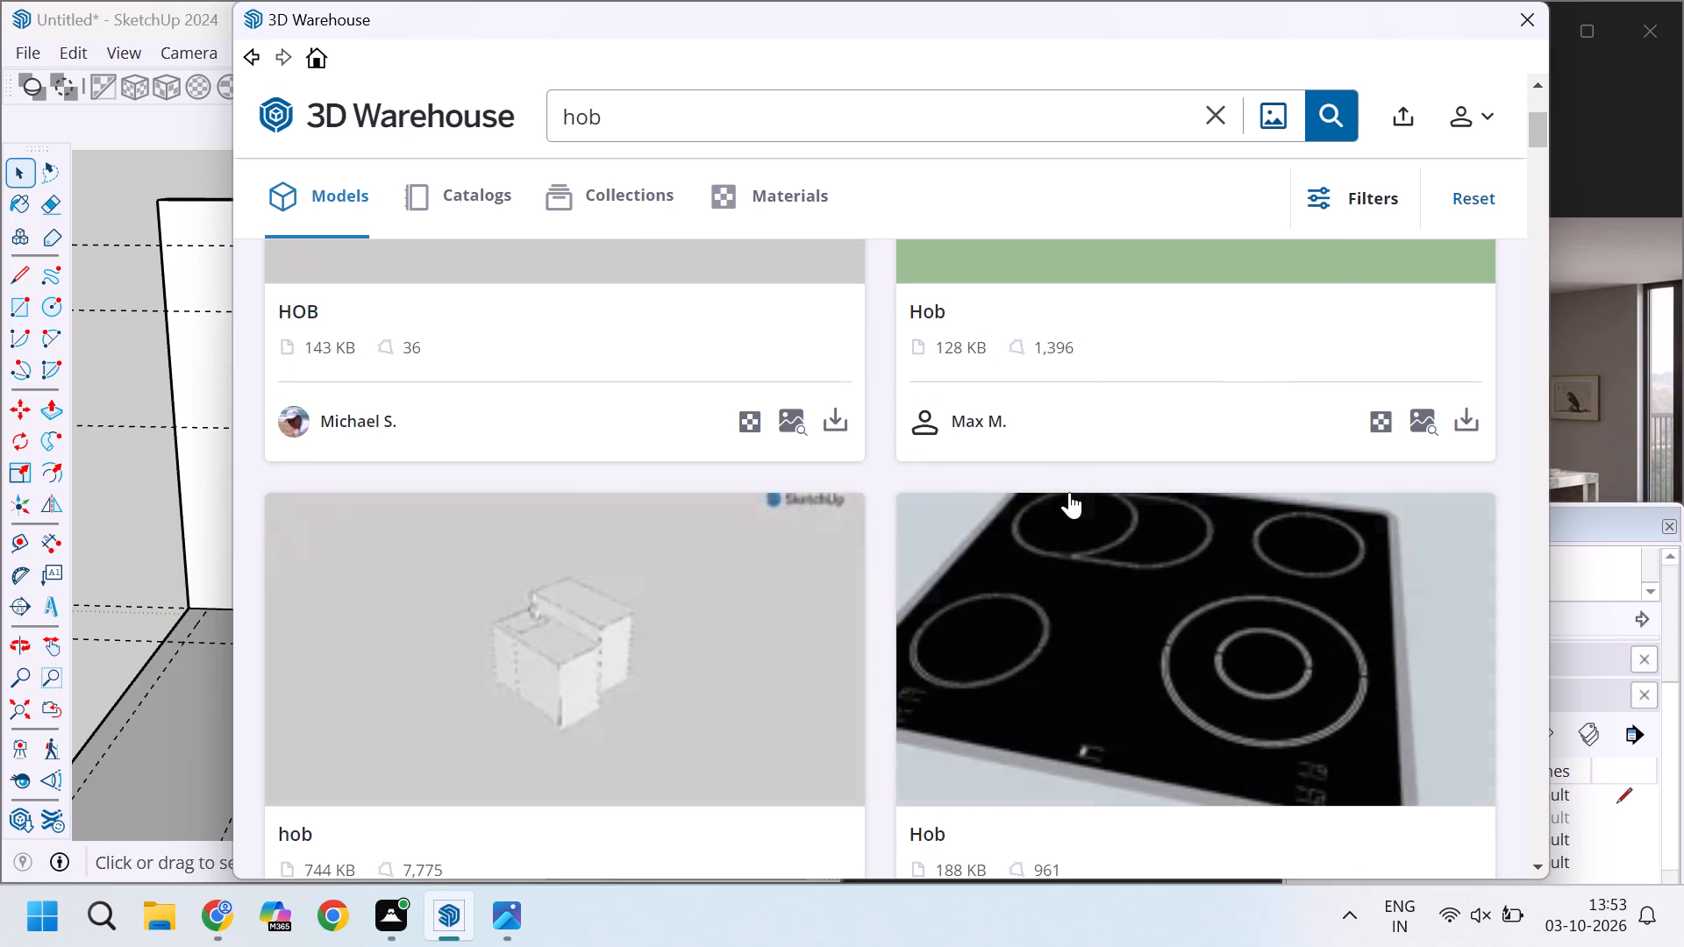
scroll(1069, 492, up, 2)
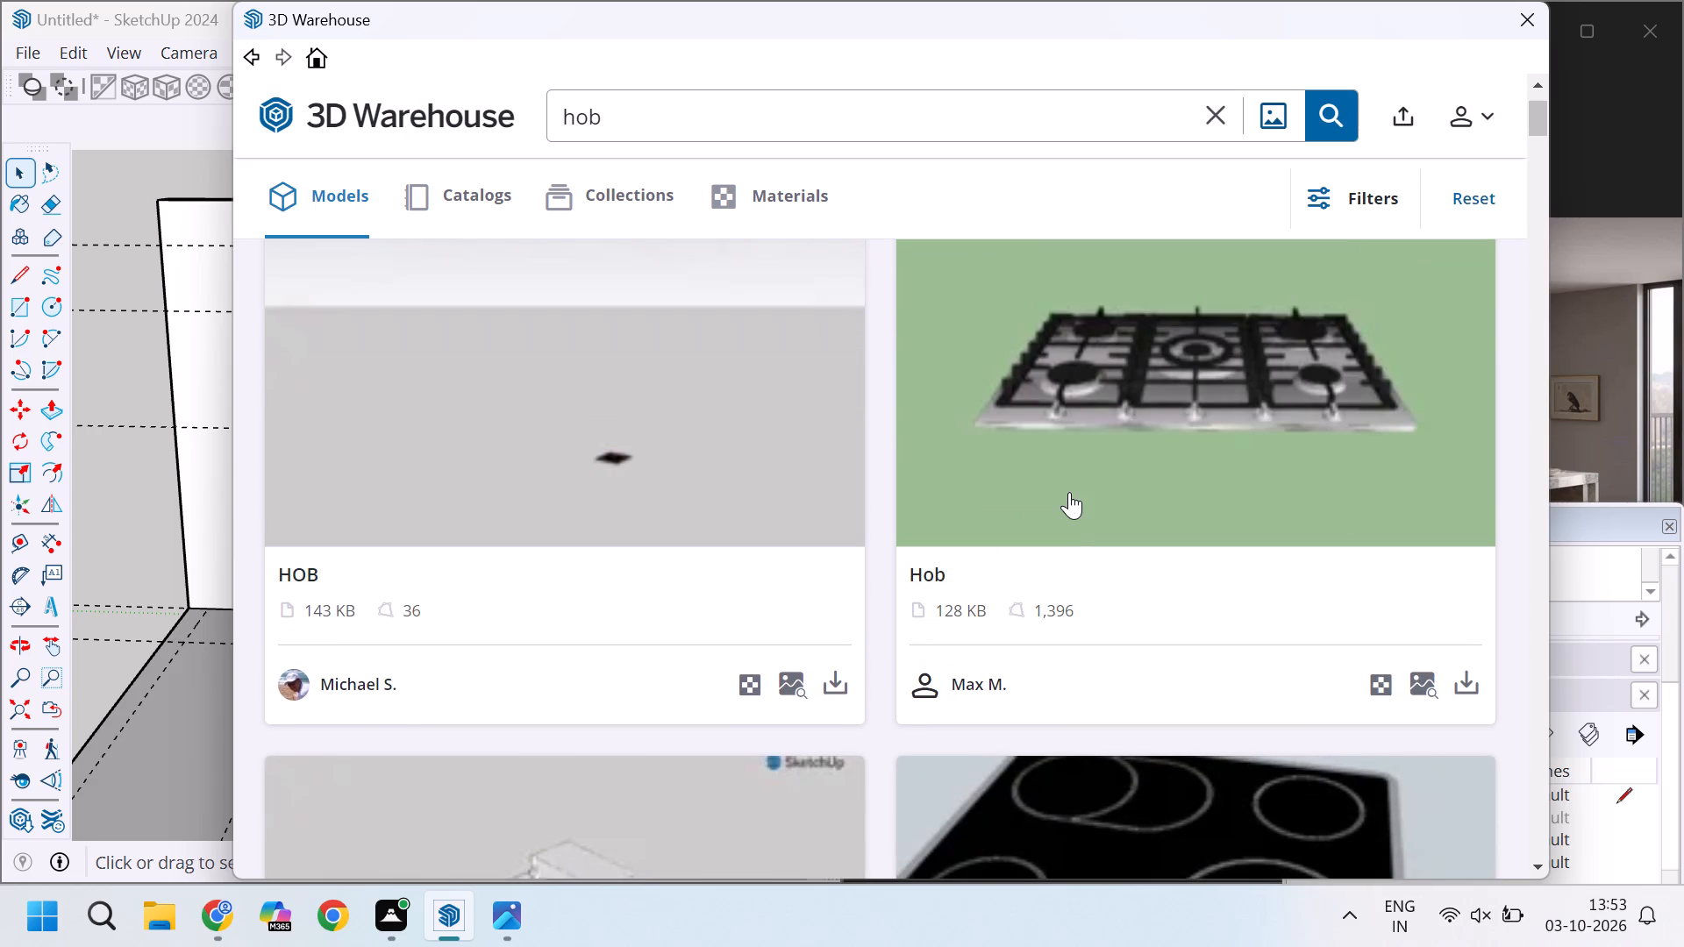
scroll(1067, 491, down, 2)
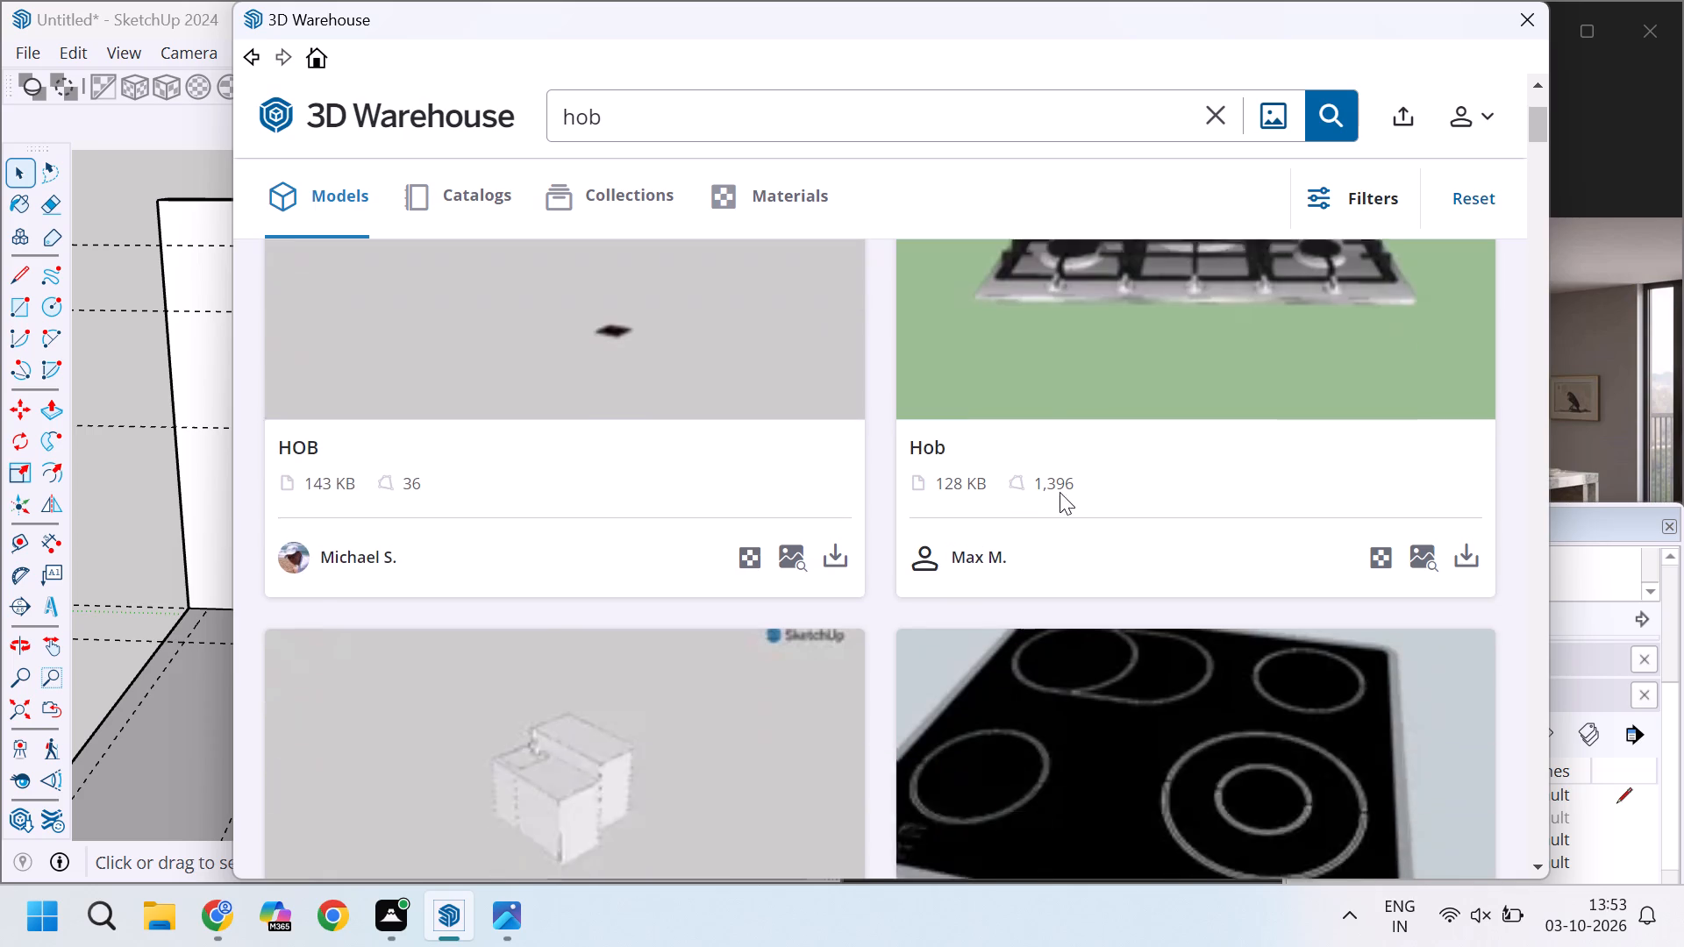
scroll(1034, 511, down, 10)
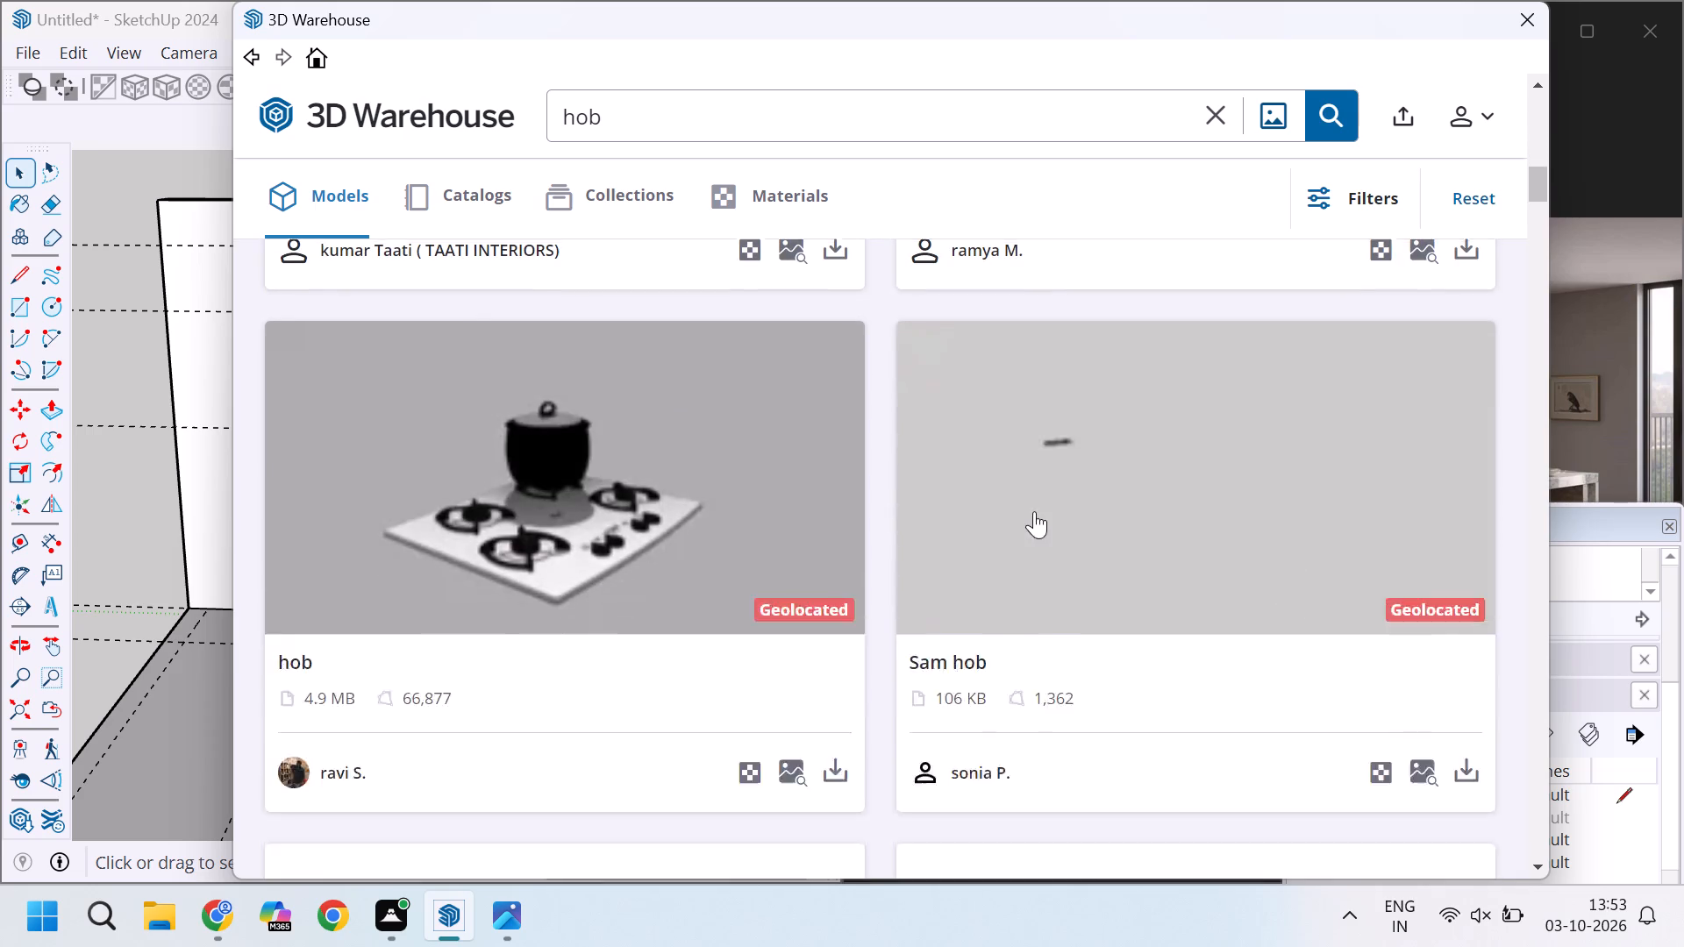
scroll(1034, 511, down, 4)
scroll(1034, 511, up, 3)
scroll(1034, 511, down, 8)
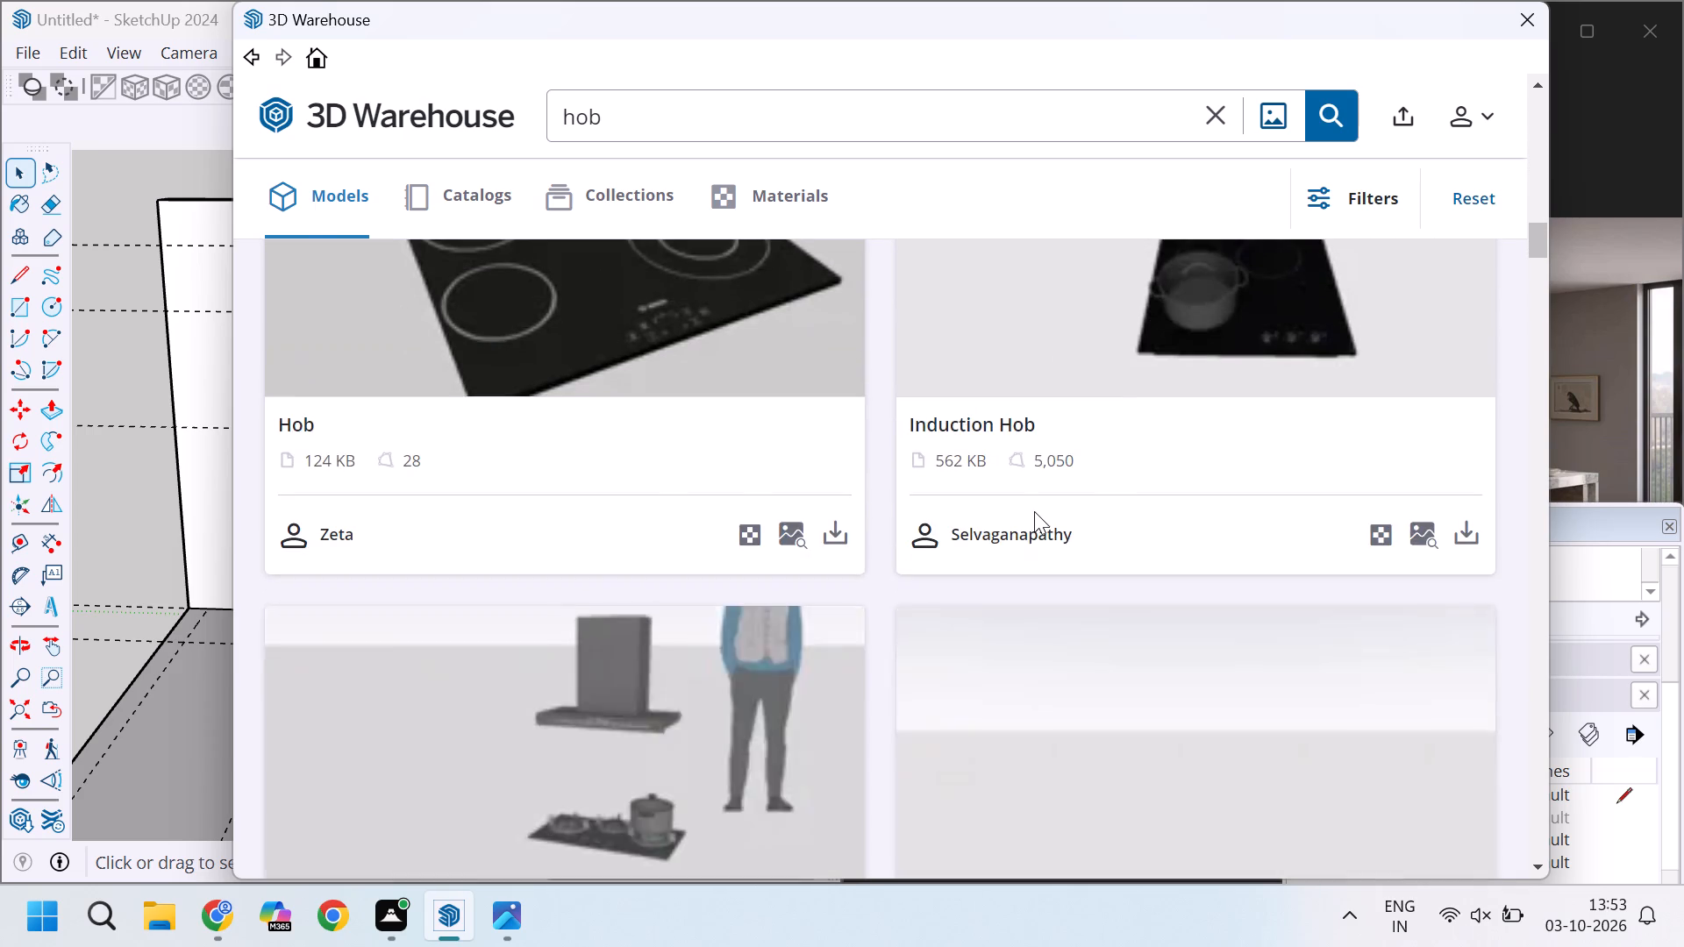
scroll(1034, 511, up, 1)
scroll(1034, 511, down, 7)
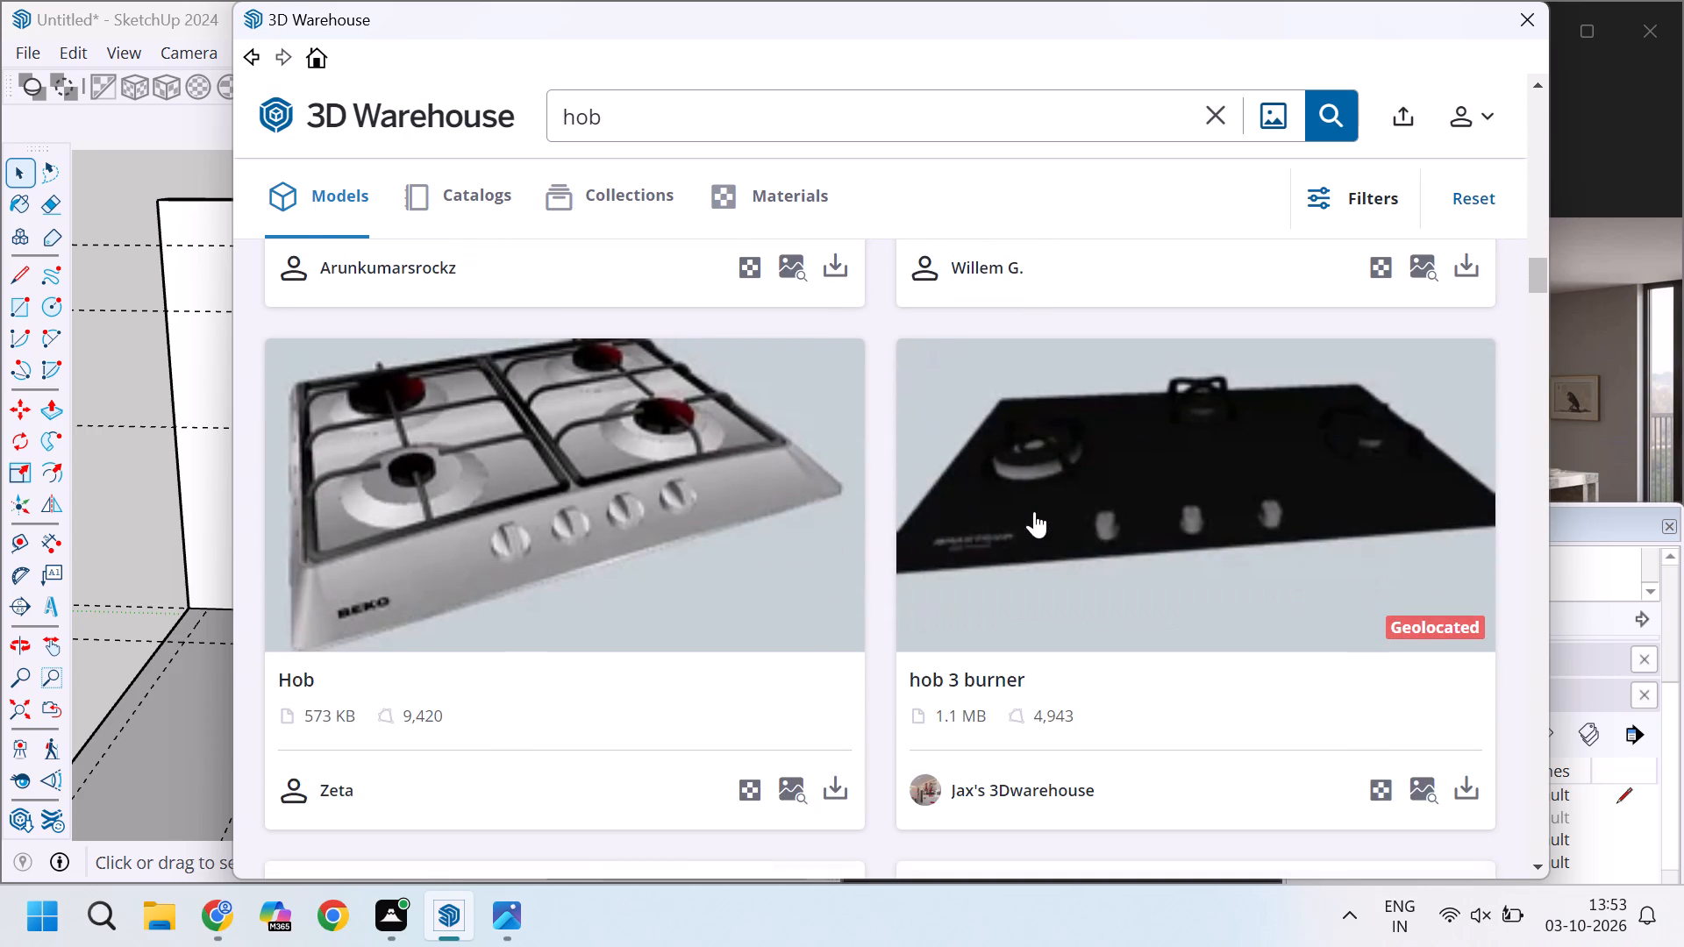
scroll(1093, 560, up, 9)
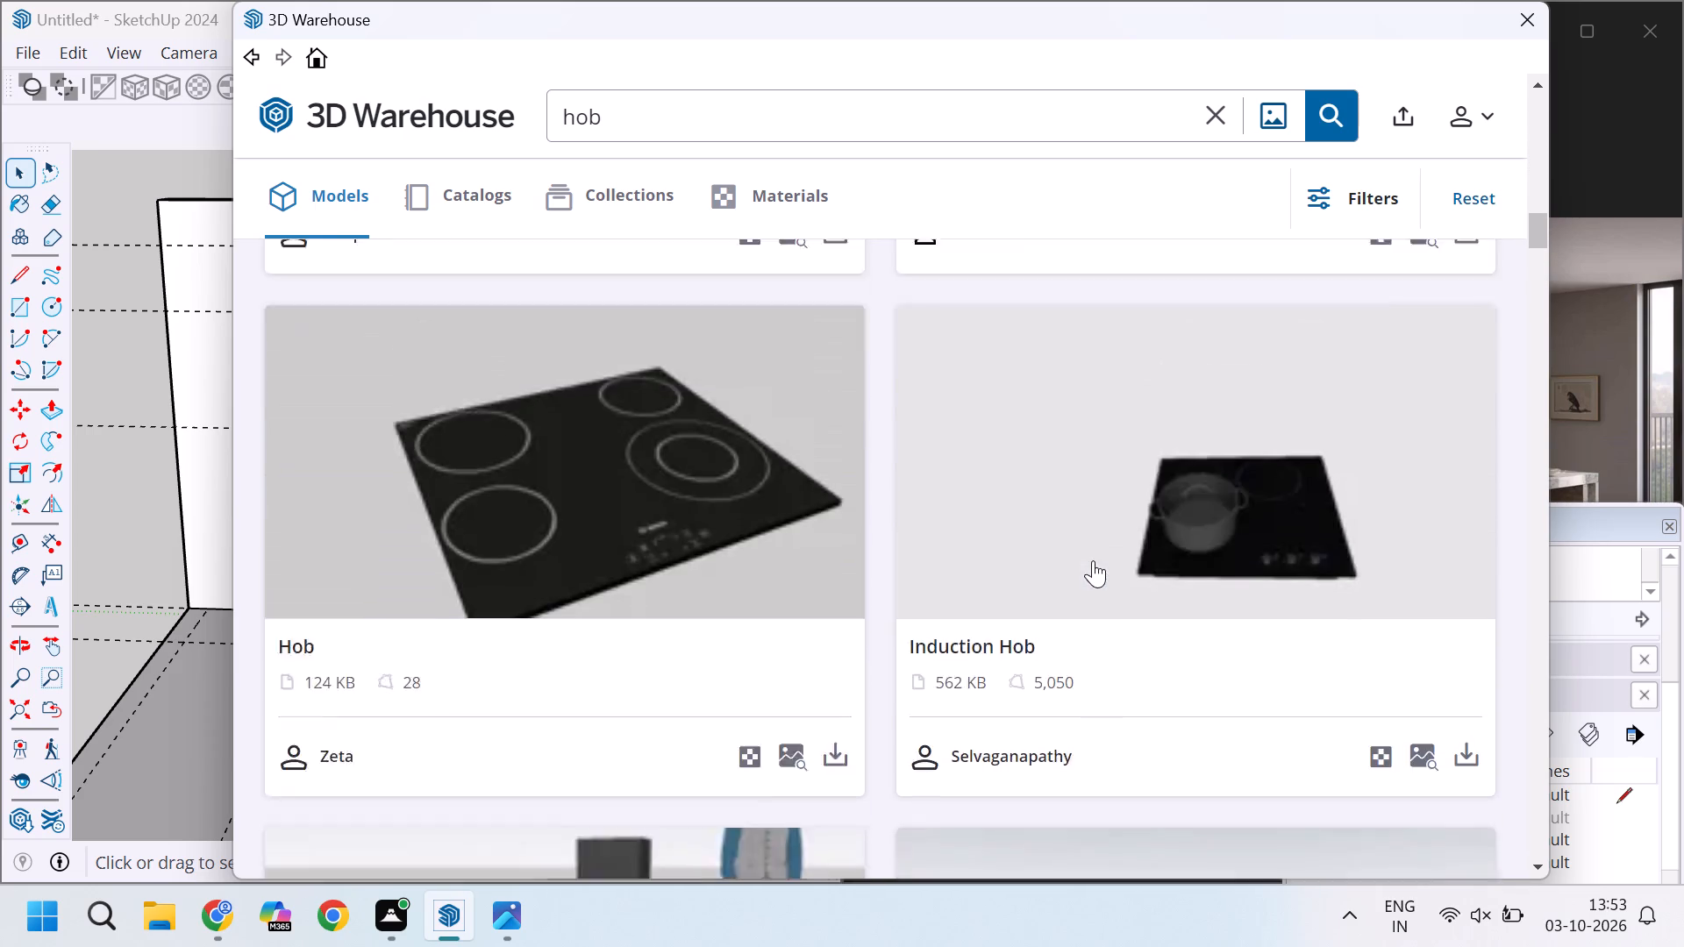
scroll(1093, 560, up, 16)
scroll(1093, 560, down, 4)
scroll(1093, 560, up, 11)
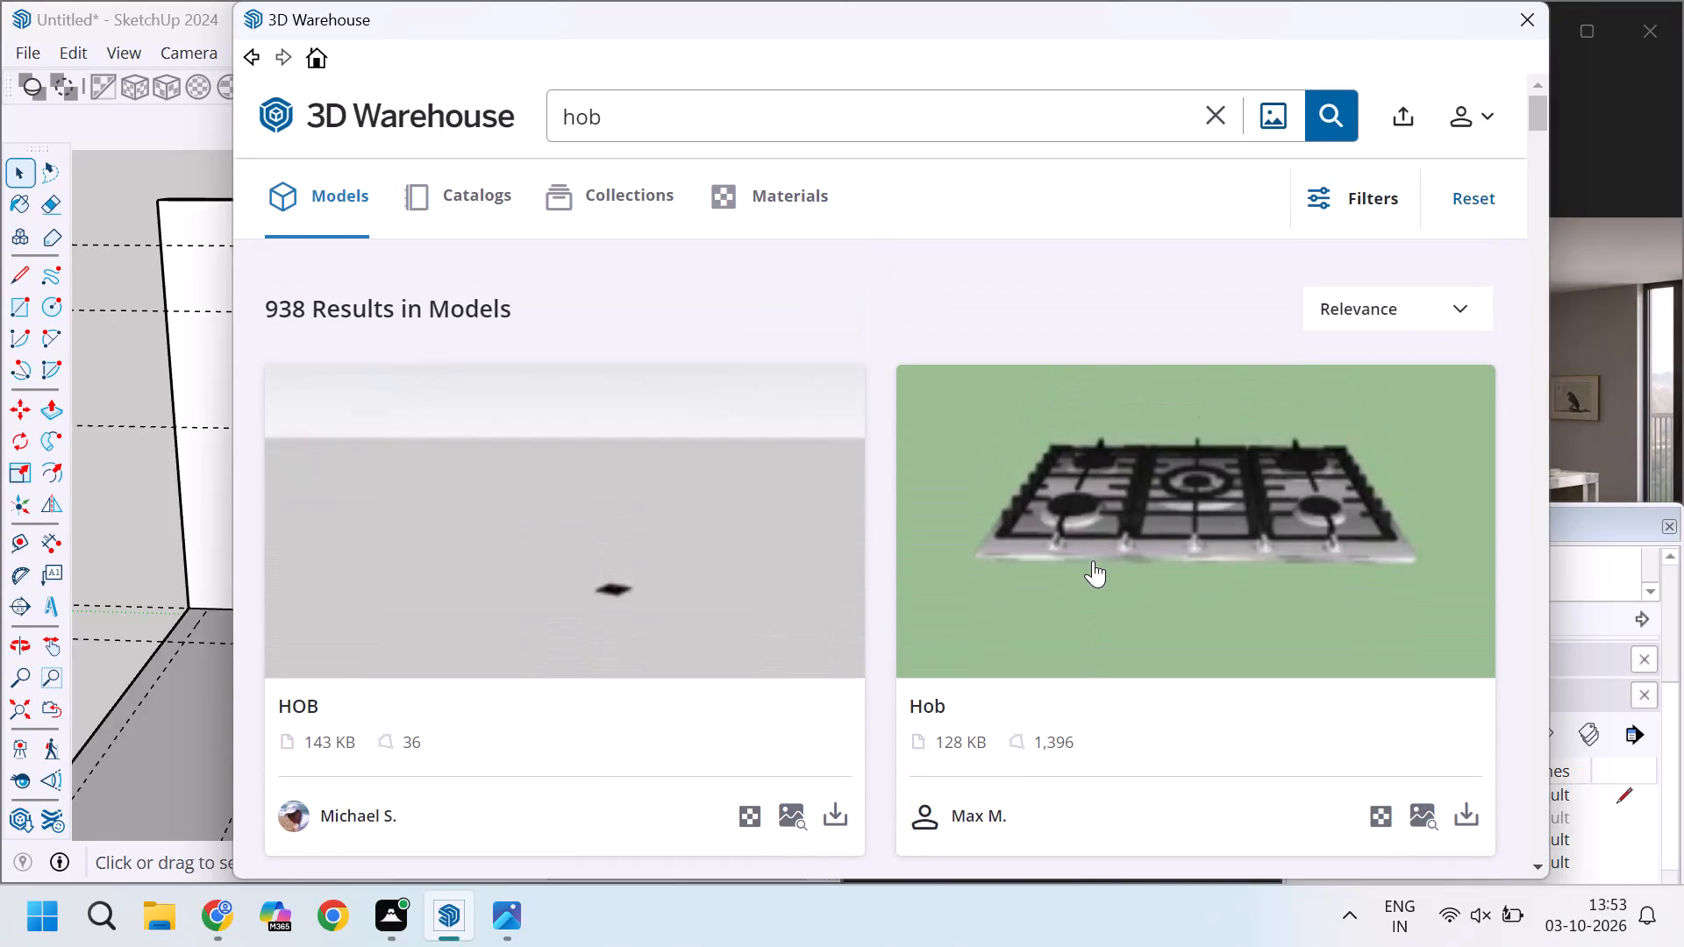
scroll(1093, 560, up, 4)
scroll(1300, 742, down, 3)
scroll(1338, 726, up, 1)
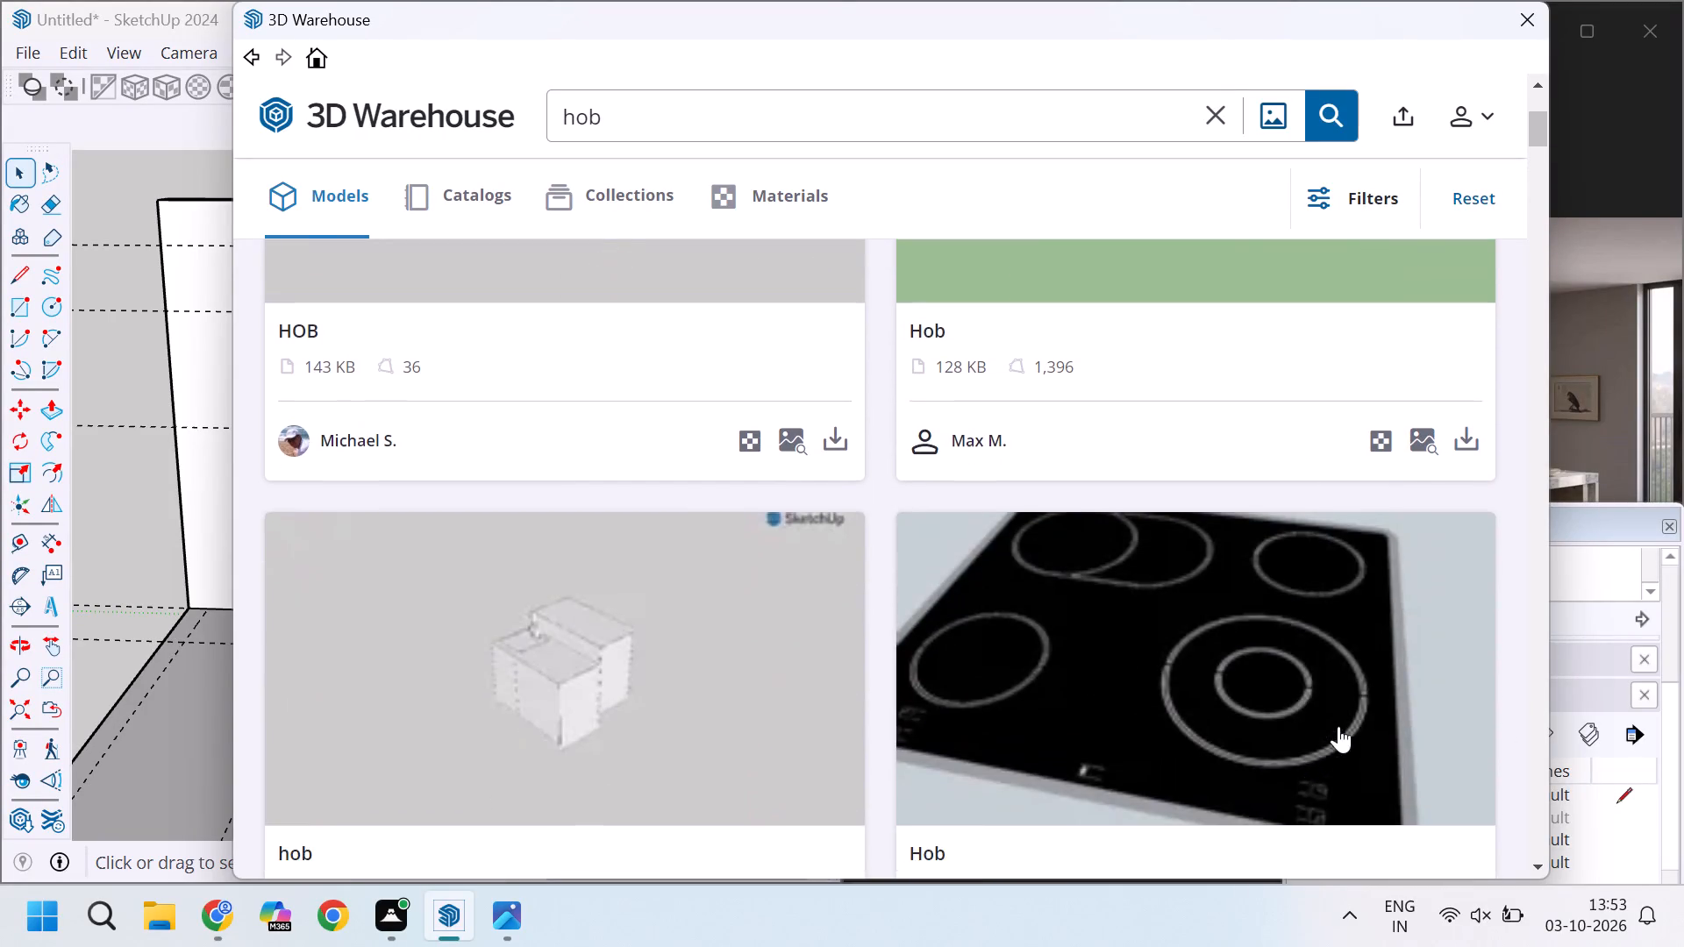
scroll(1338, 726, up, 1)
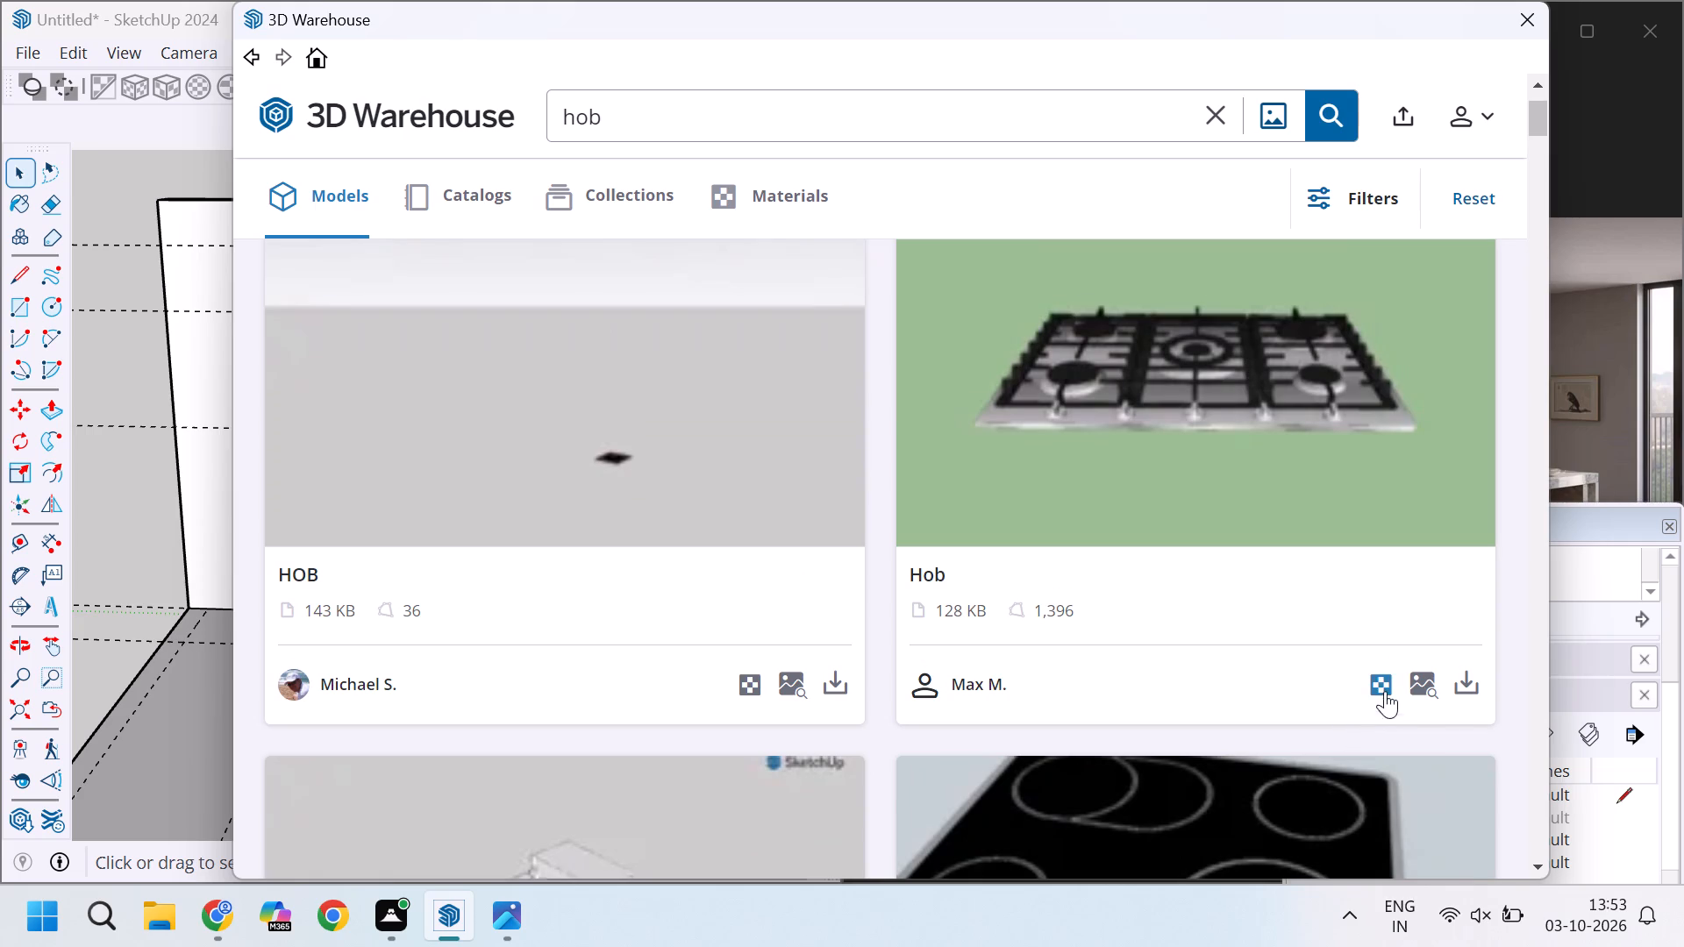
scroll(1385, 691, up, 4)
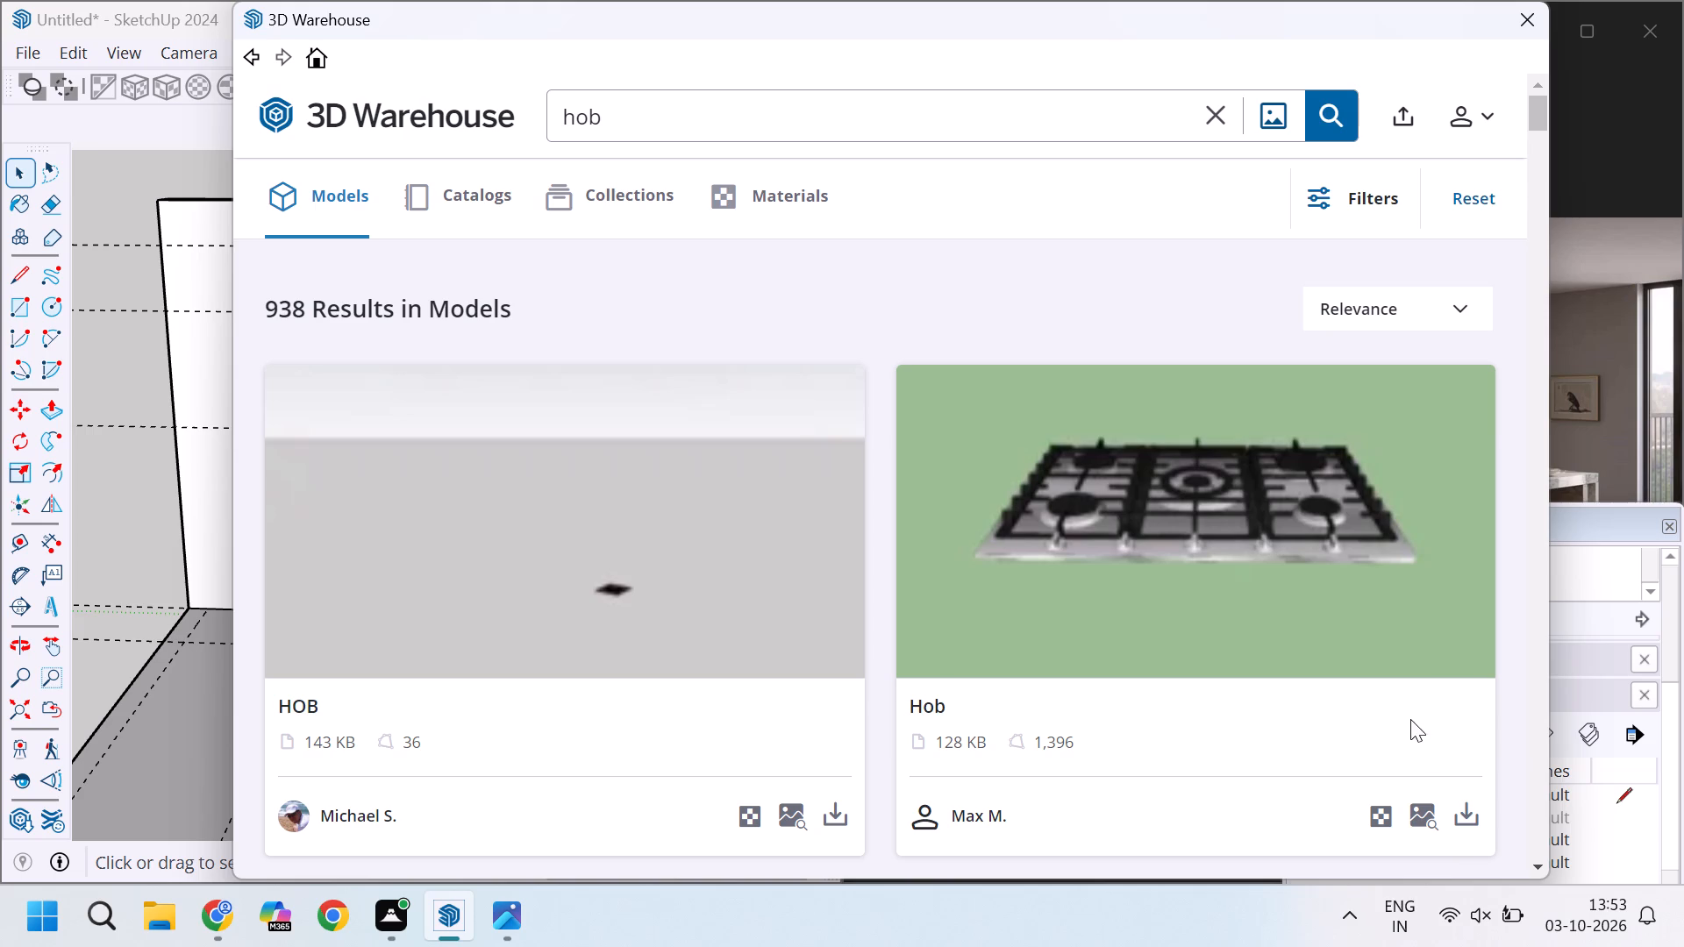
Load the five-burner "Hob" with the green background into the model and place it on the countertop below the chimney.
click(1473, 810)
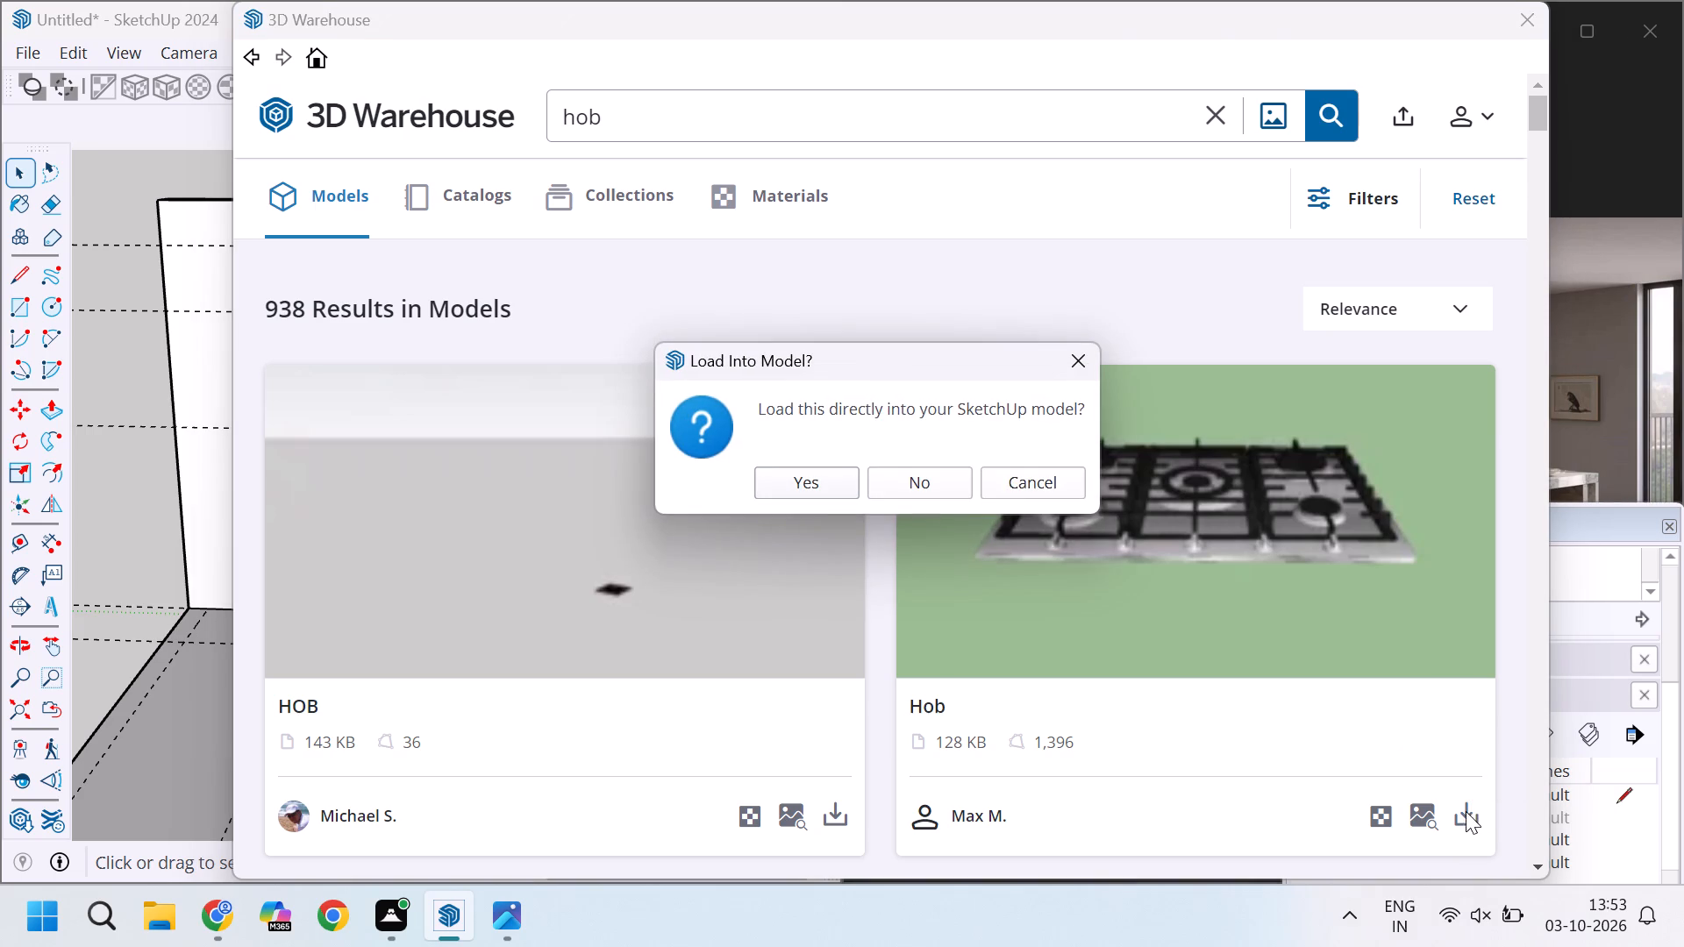
click(817, 488)
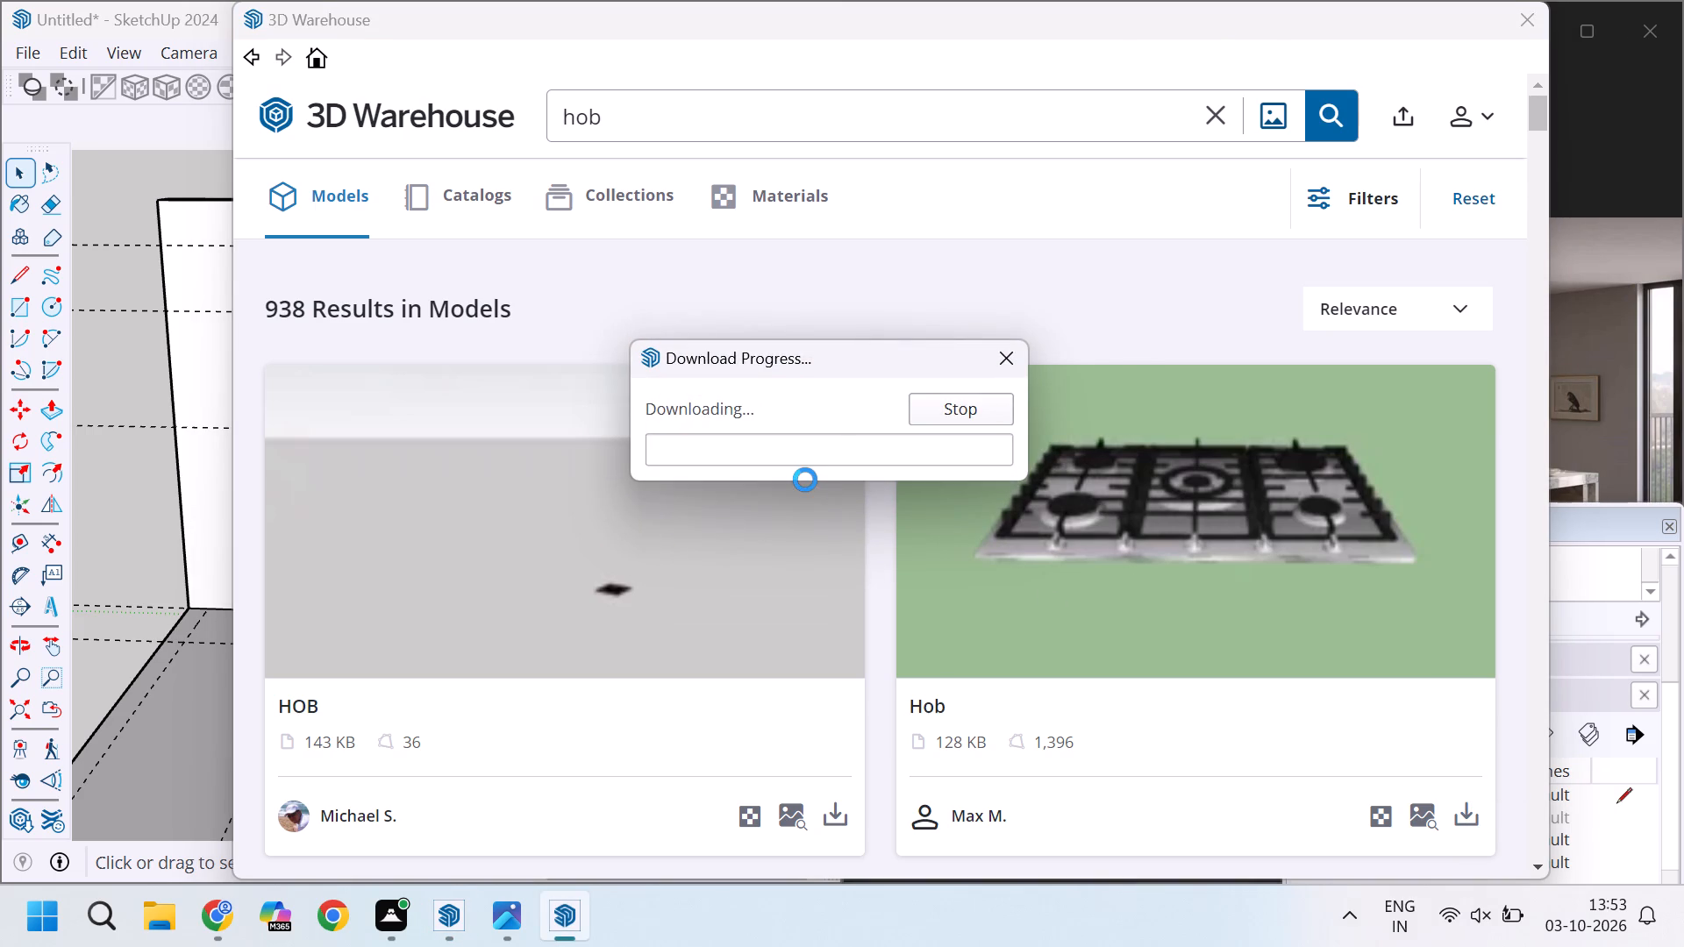
scroll(392, 455, up, 4)
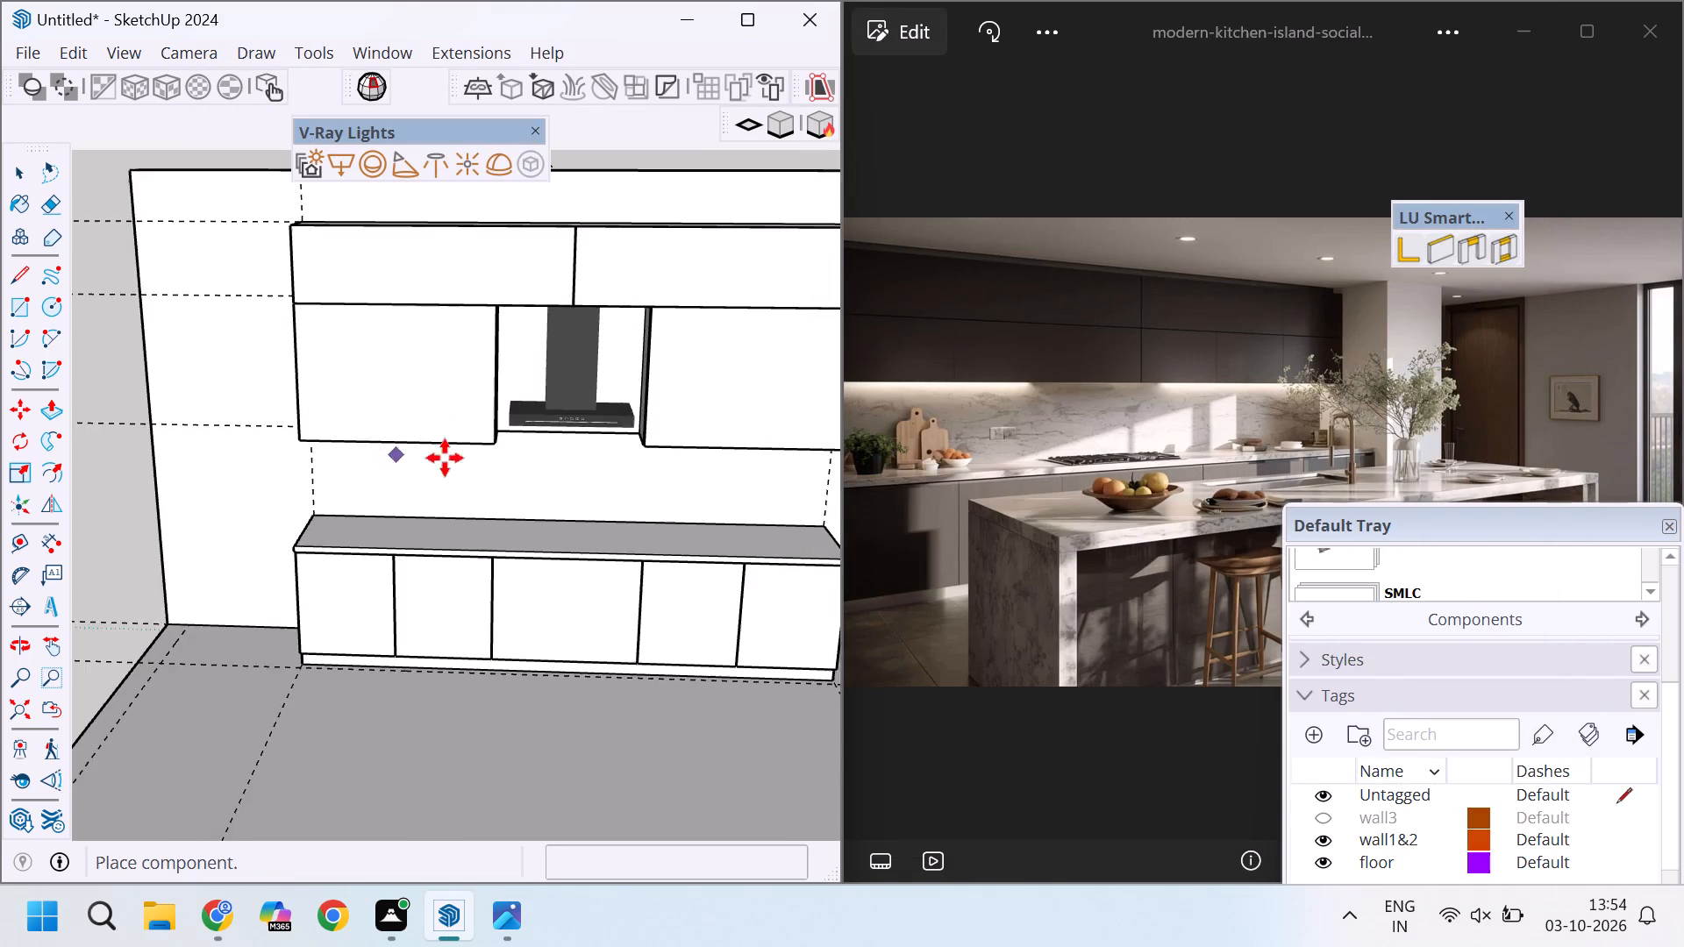
scroll(445, 458, up, 6)
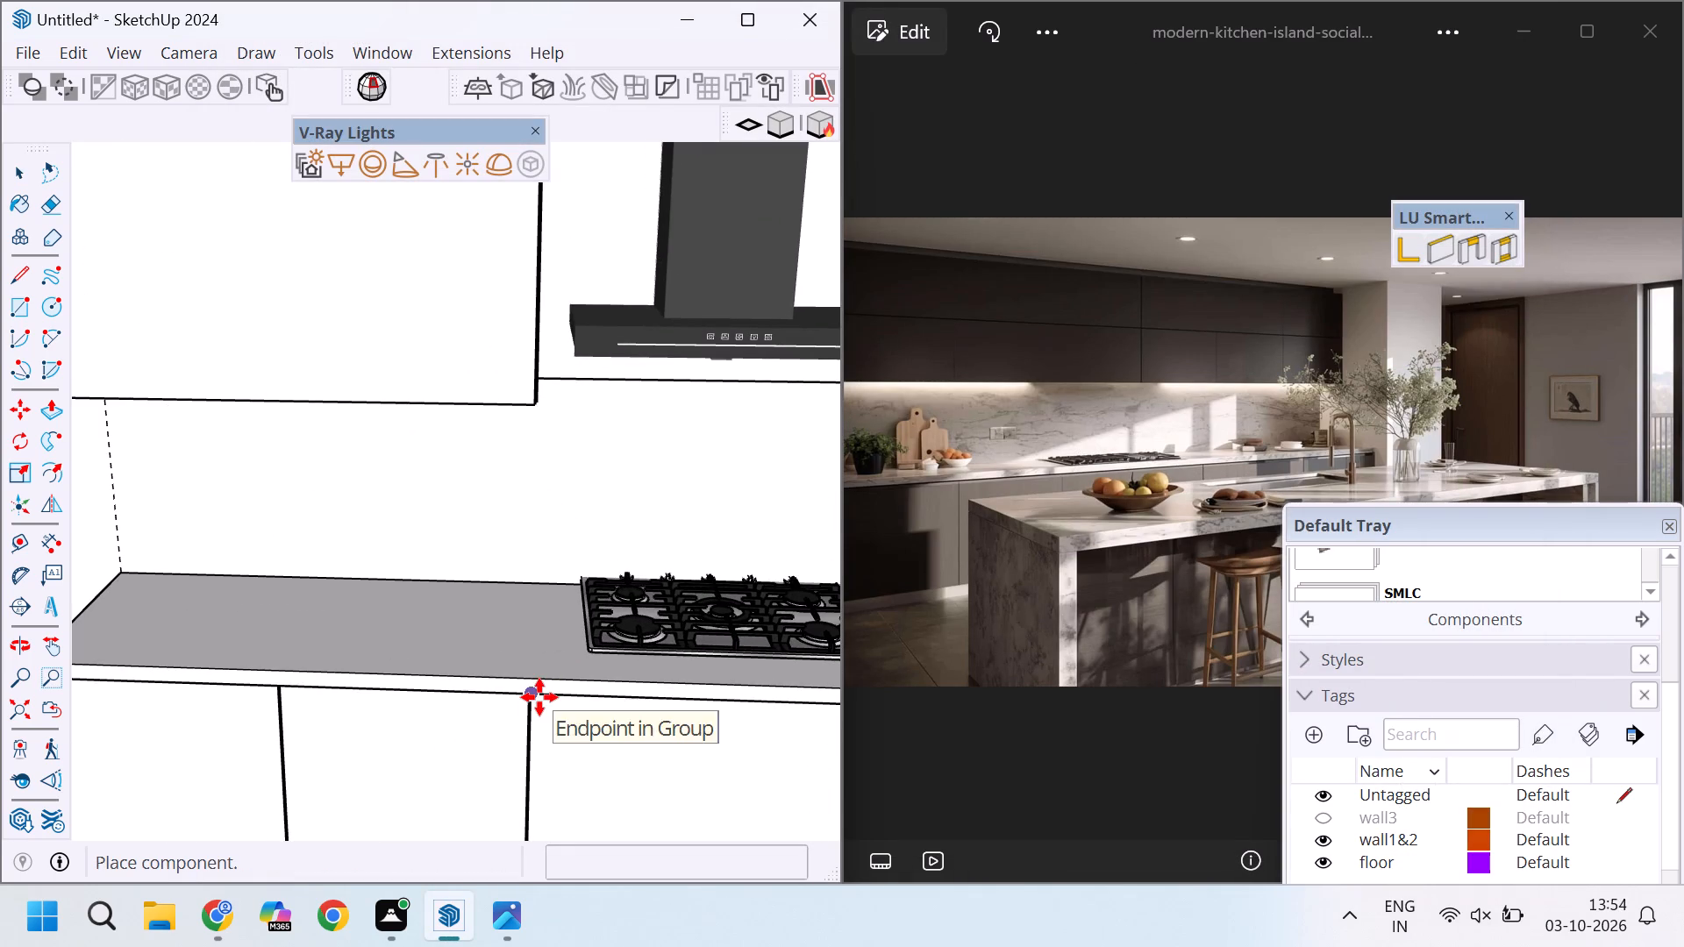
scroll(492, 738, down, 5)
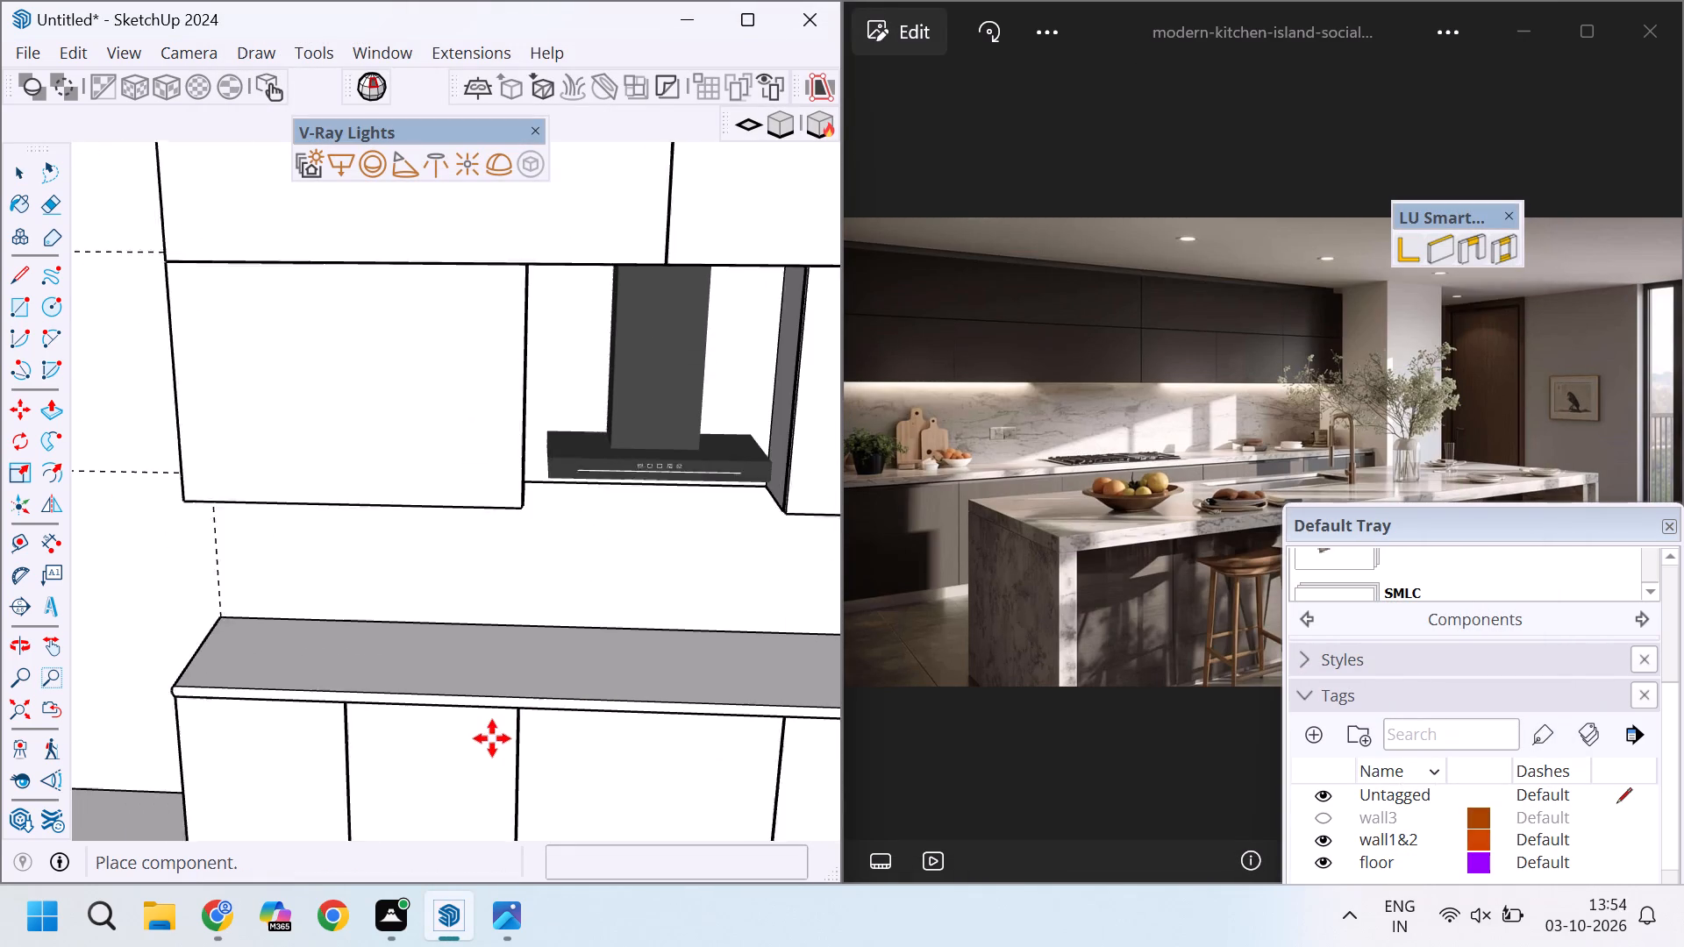
click(518, 710)
Move the hob about 4 5/8" across the countertop toward its front edge, then deselect it.
scroll(552, 583, down, 3)
scroll(597, 585, up, 3)
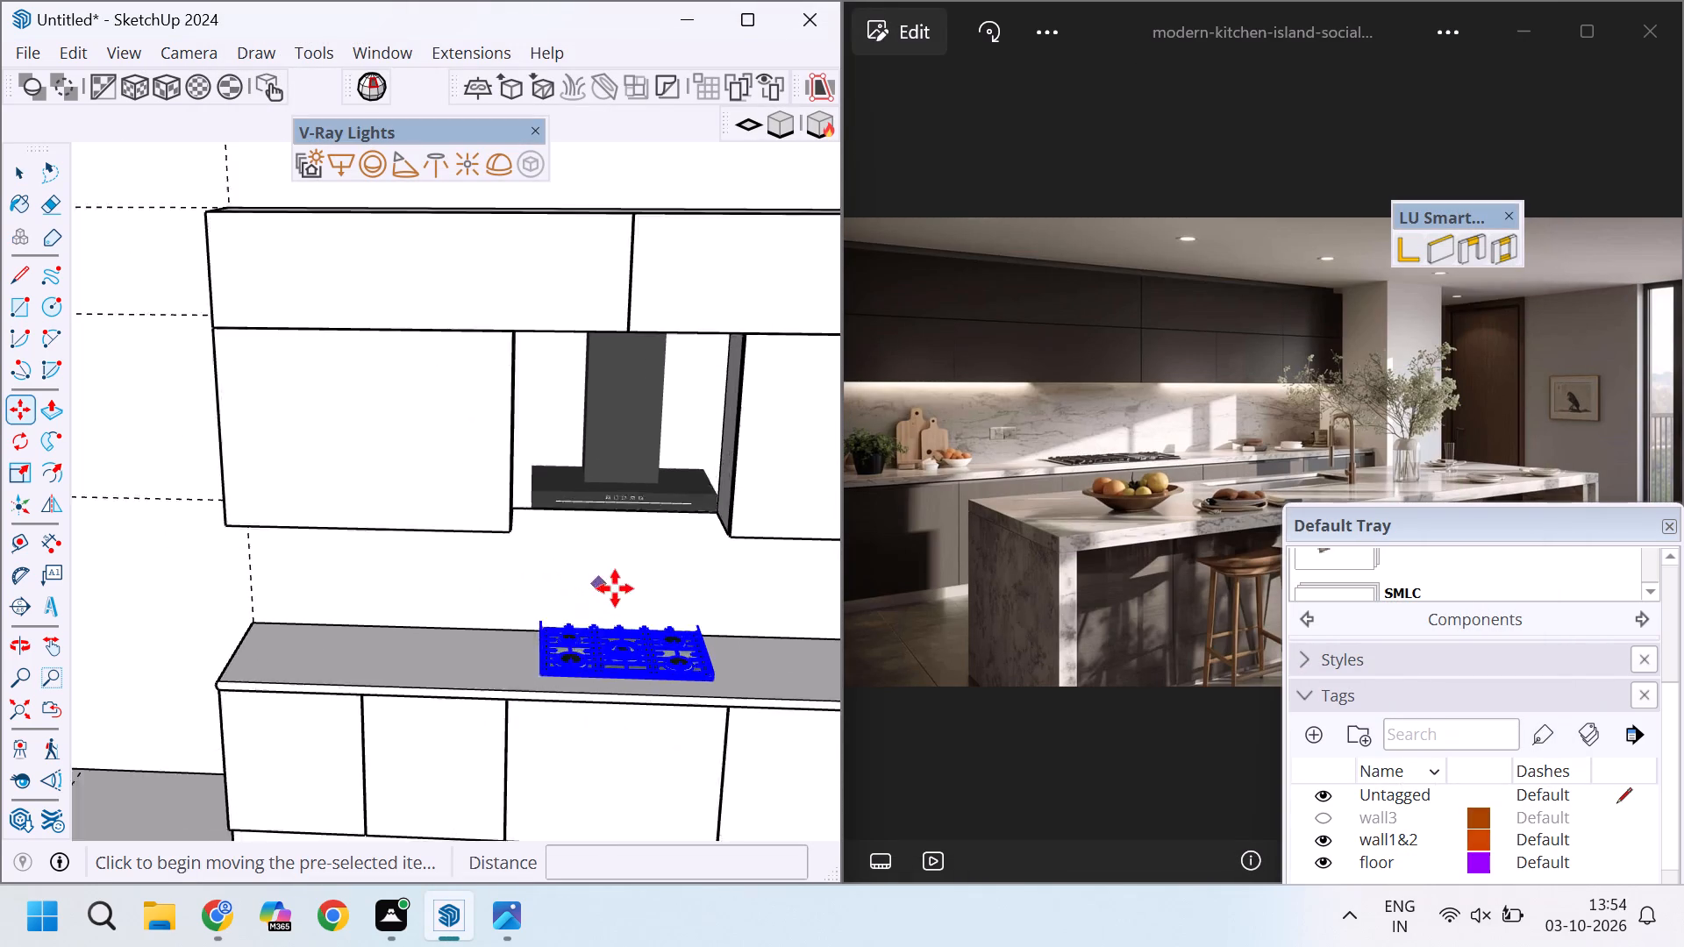
scroll(615, 588, up, 2)
scroll(347, 609, down, 5)
scroll(576, 673, up, 10)
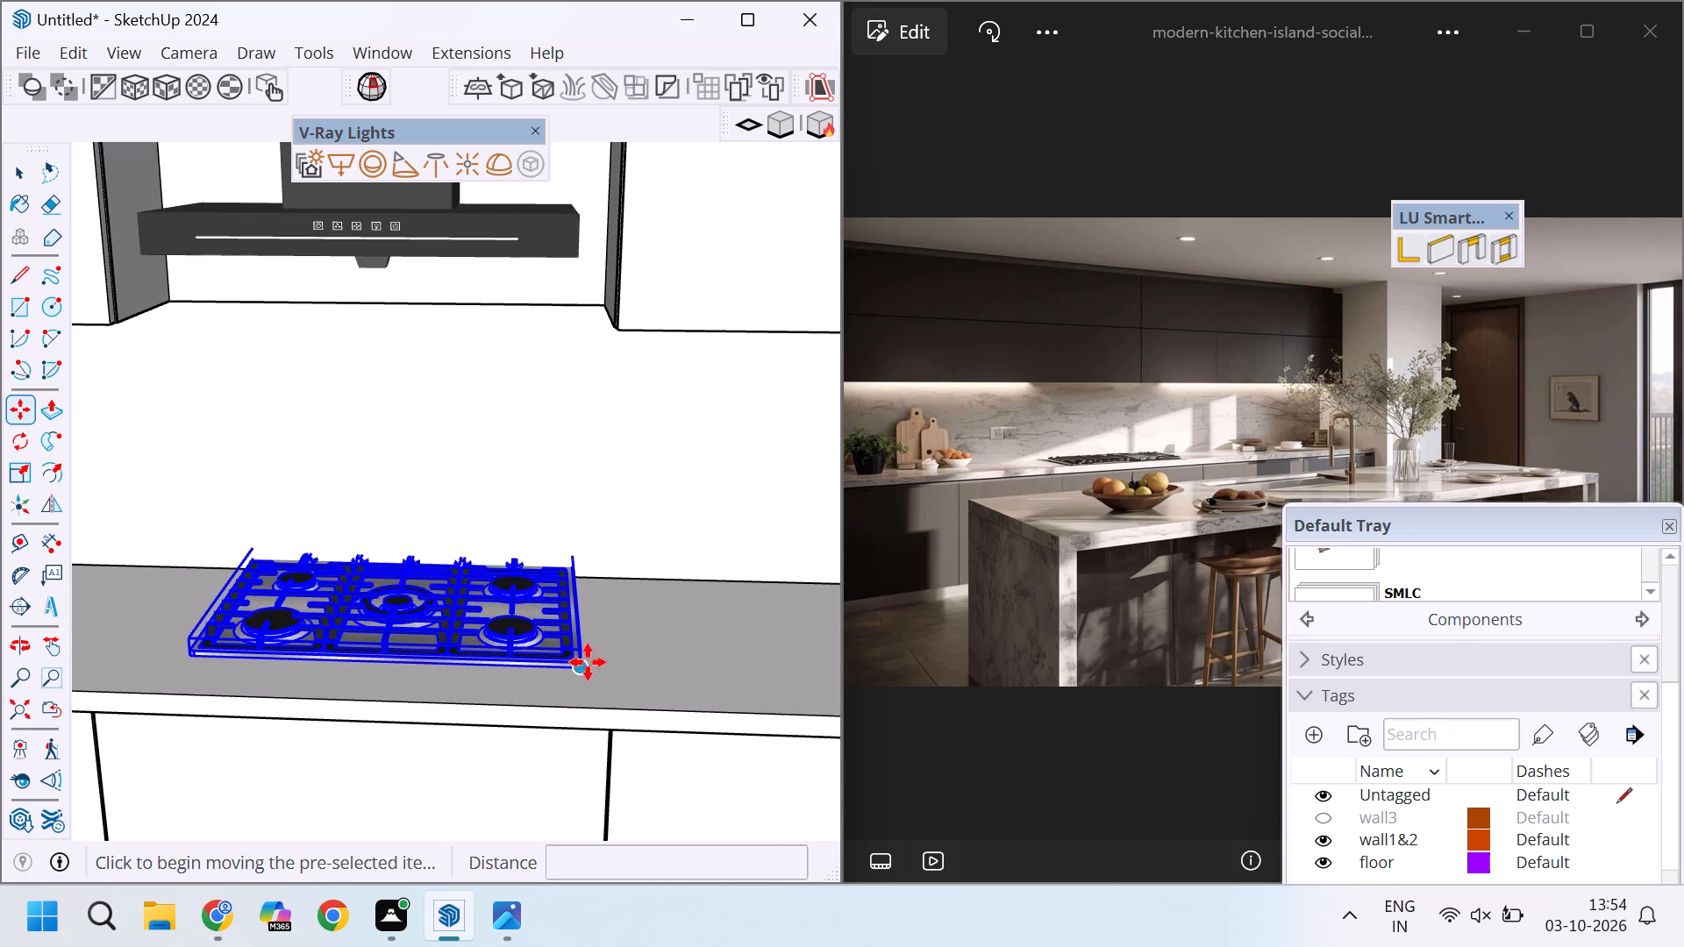
scroll(400, 654, up, 4)
click(380, 662)
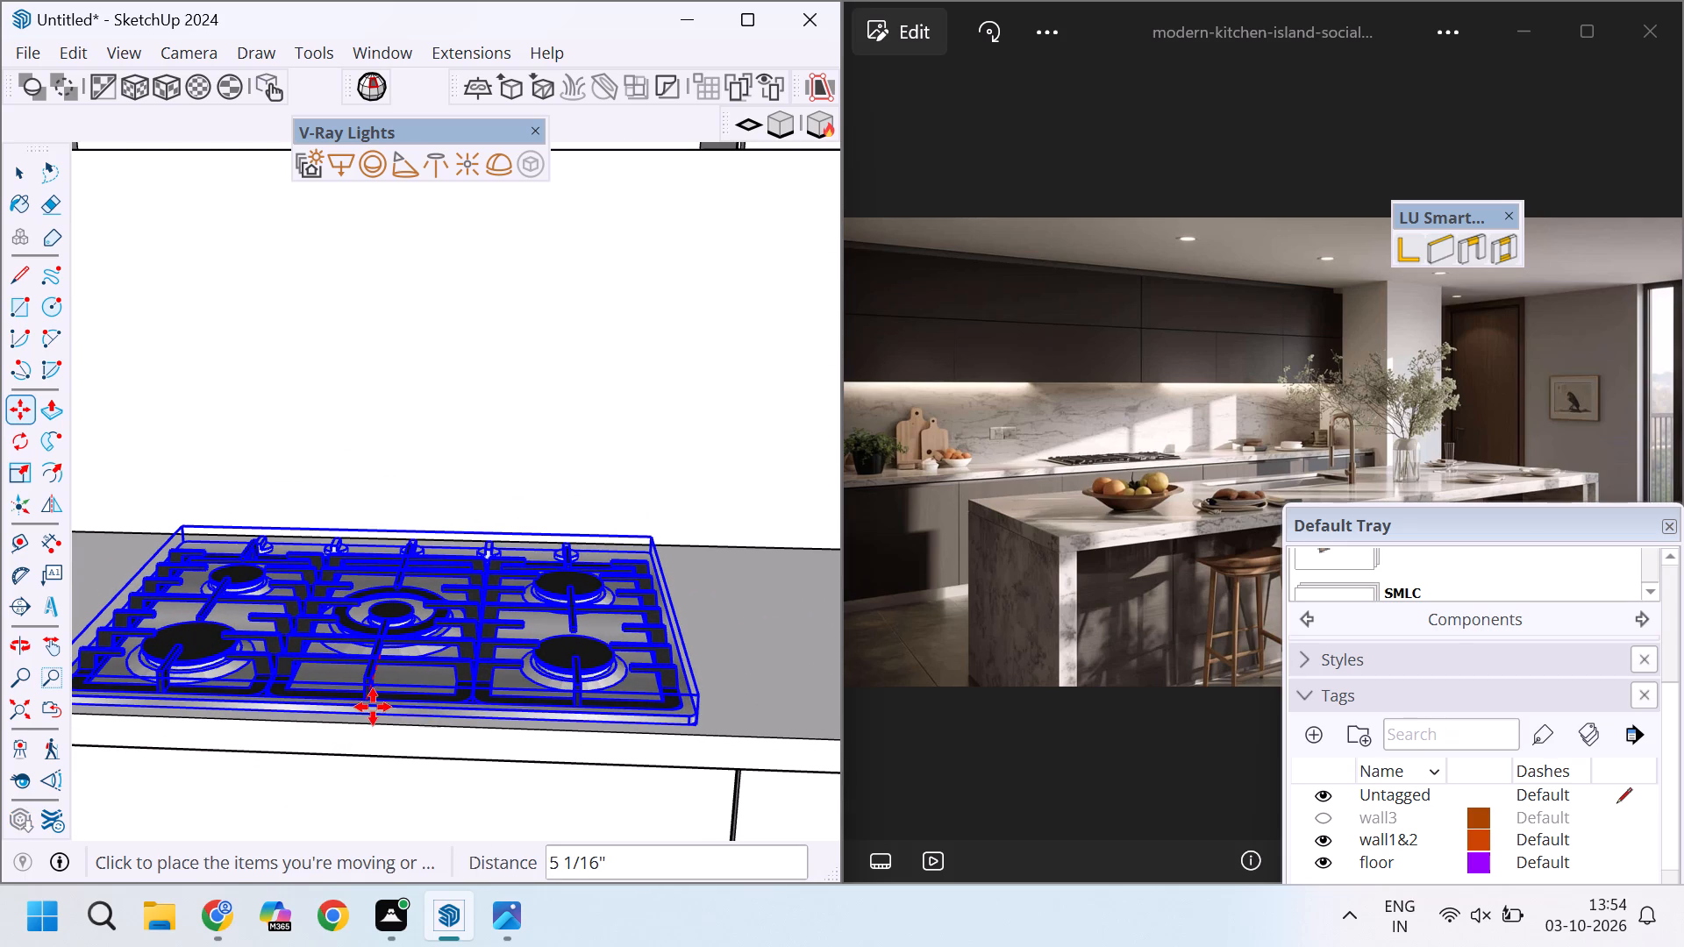
click(374, 702)
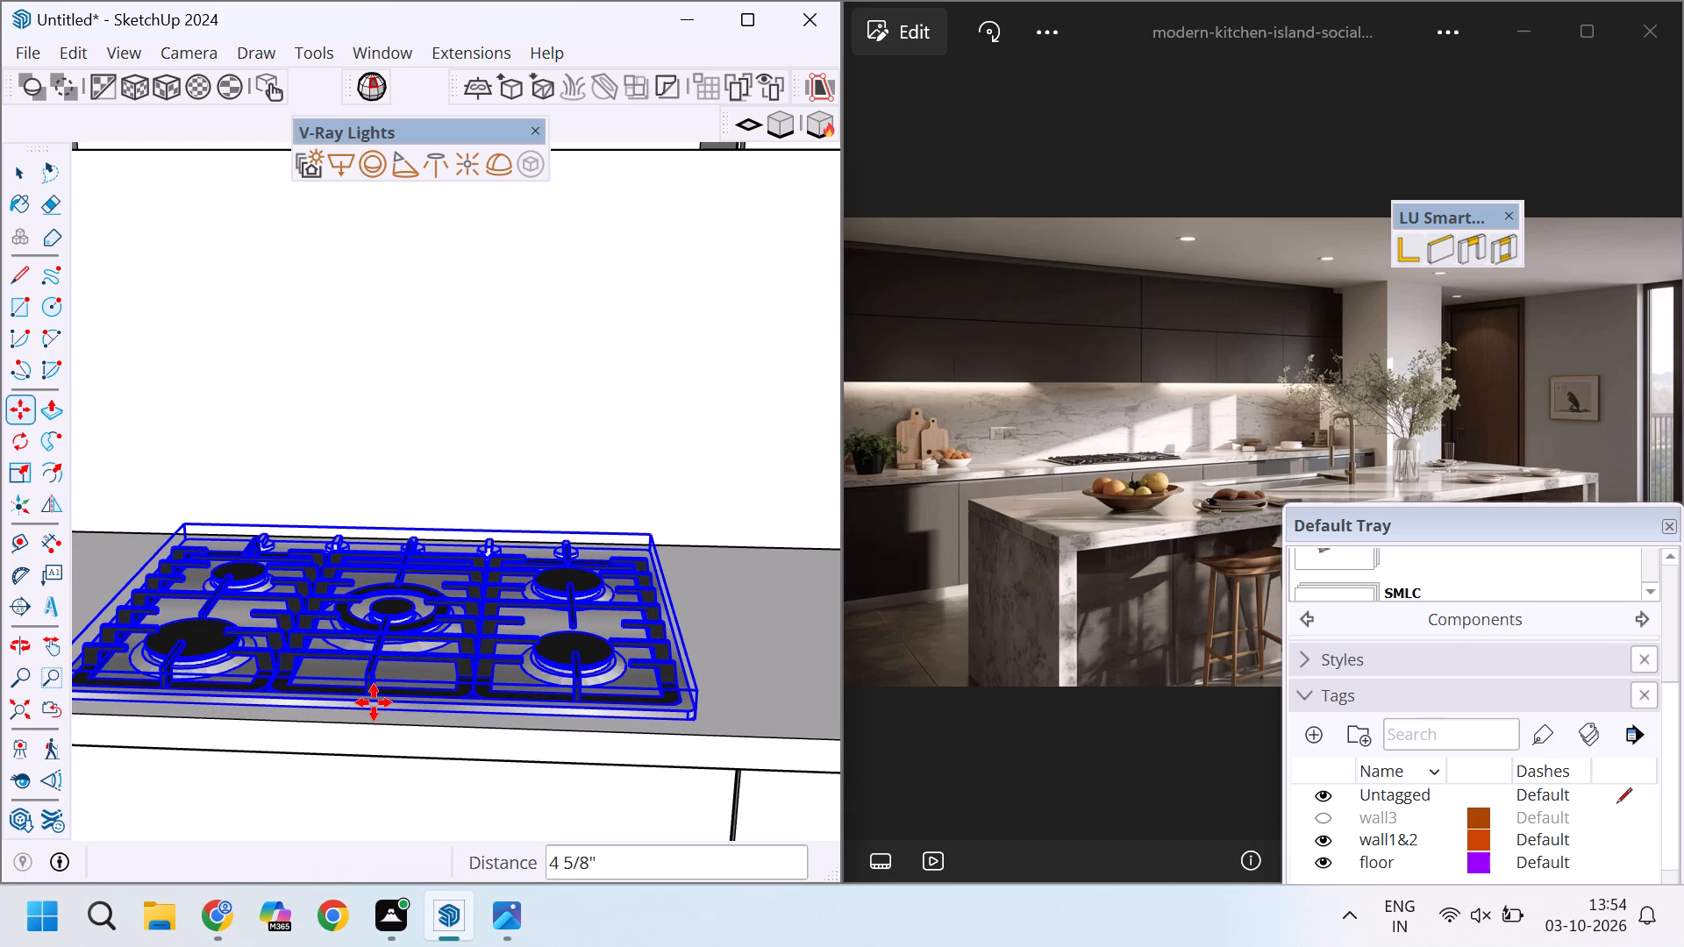
key(space)
scroll(541, 534, down, 12)
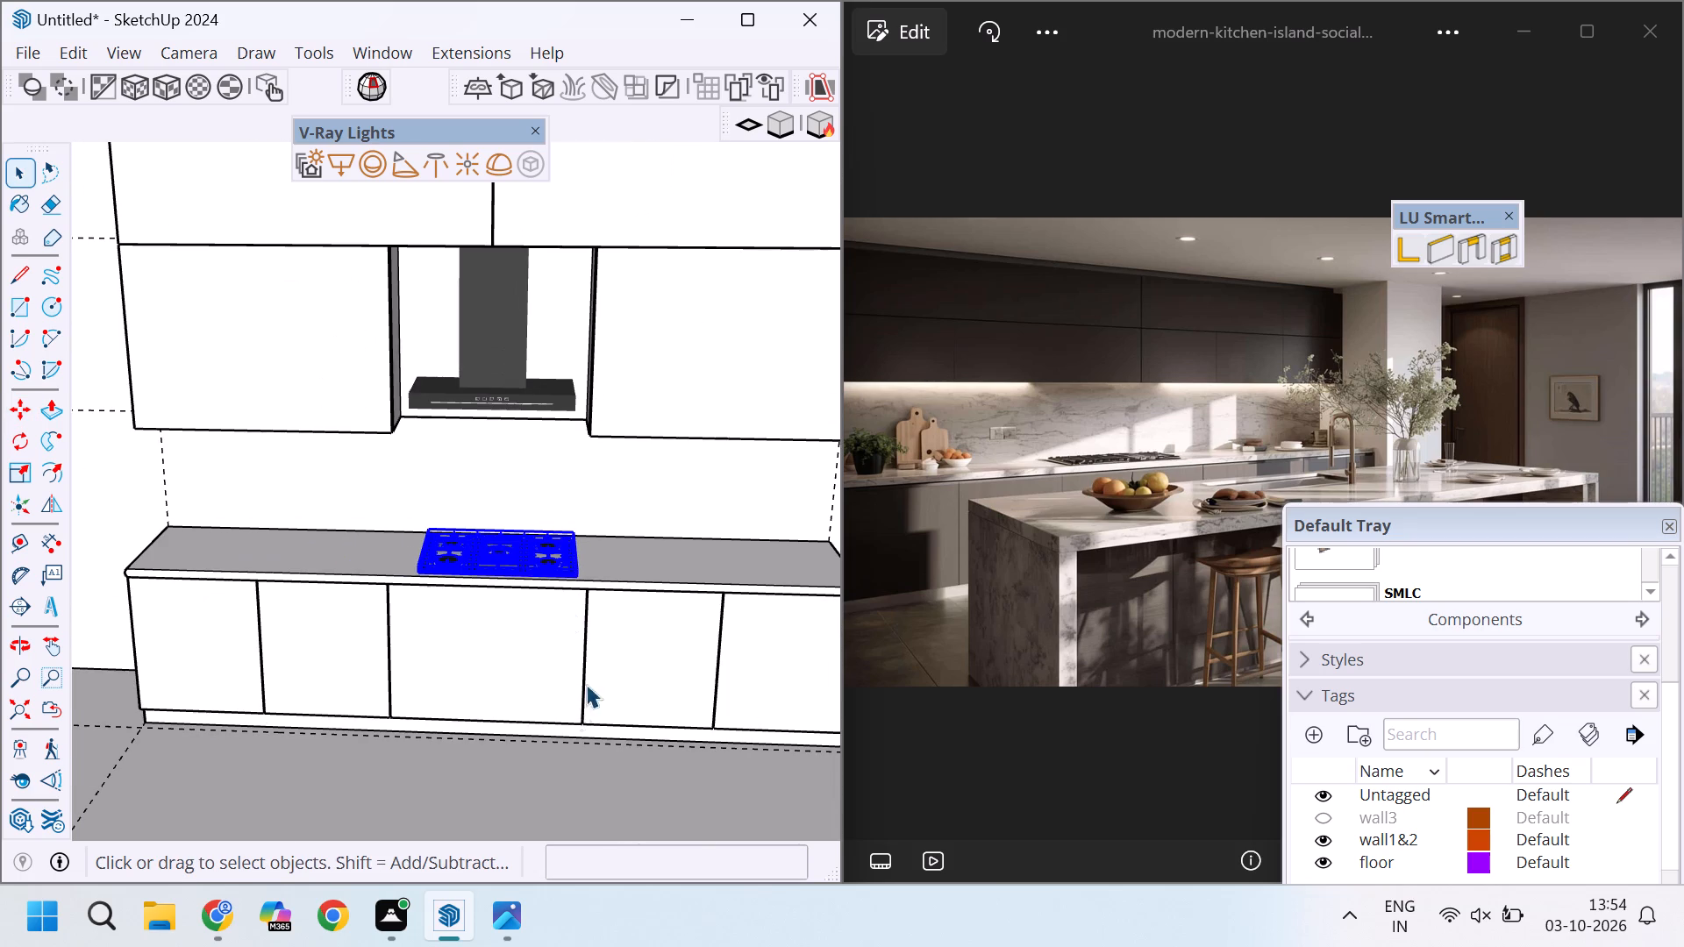
click(589, 787)
Rotate the hob 180° on the countertop about its front corner so its knobs face the front.
scroll(560, 561, up, 4)
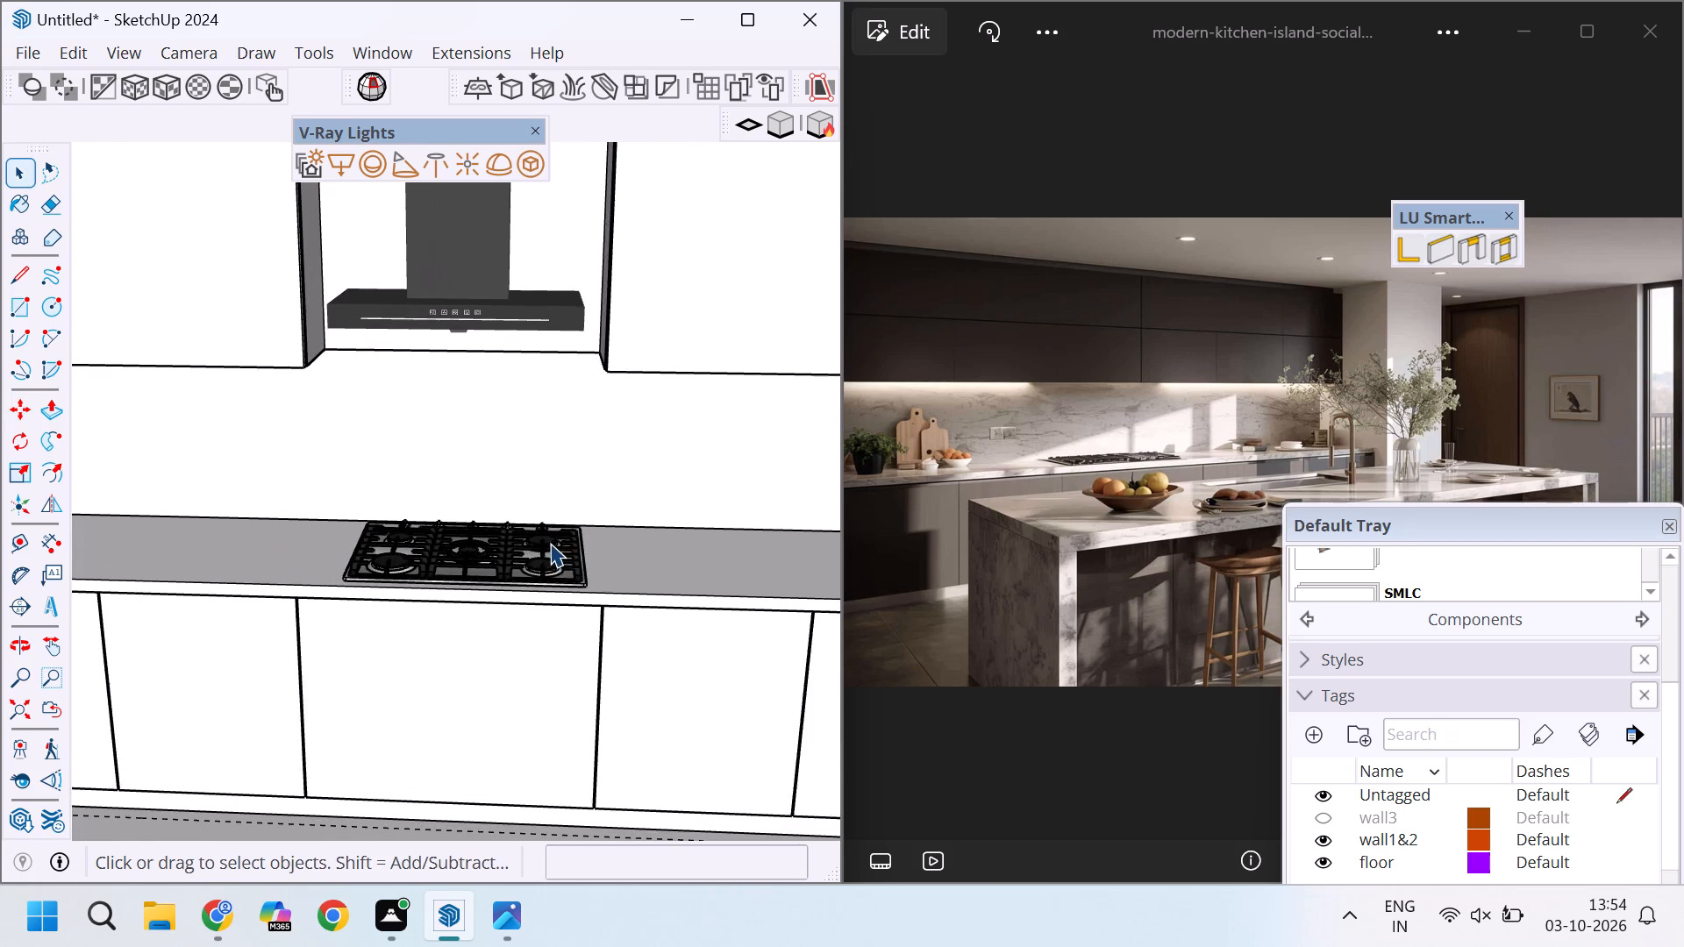
middle_drag(547, 544, 353, 747)
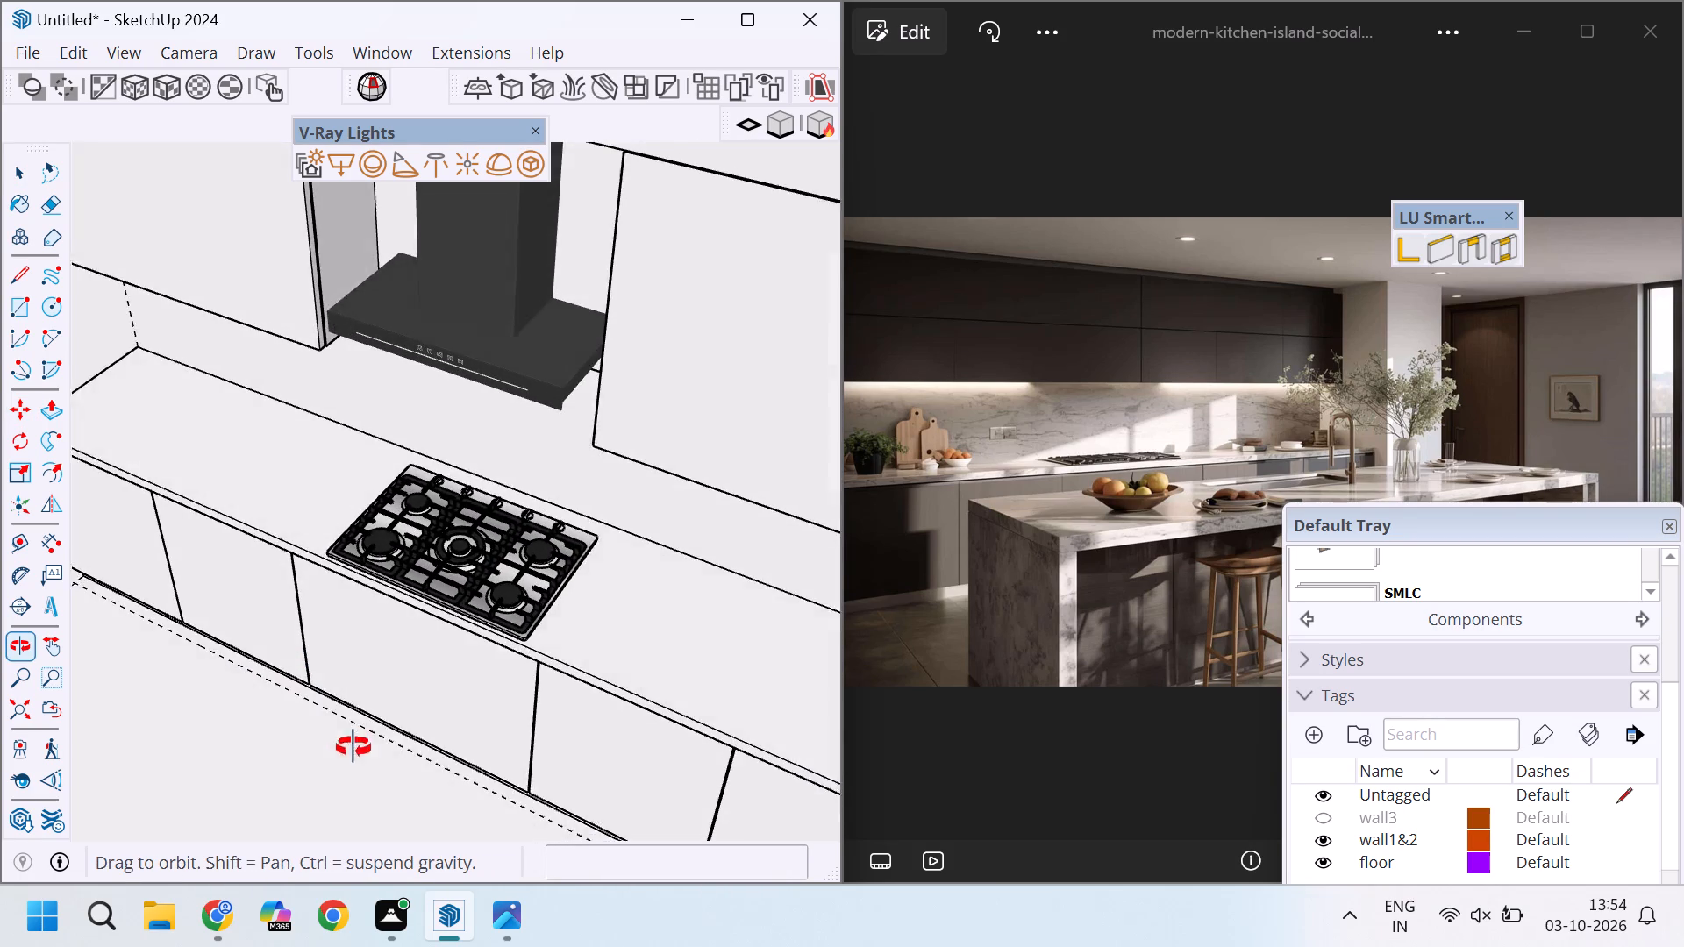
middle_drag(353, 747, 380, 768)
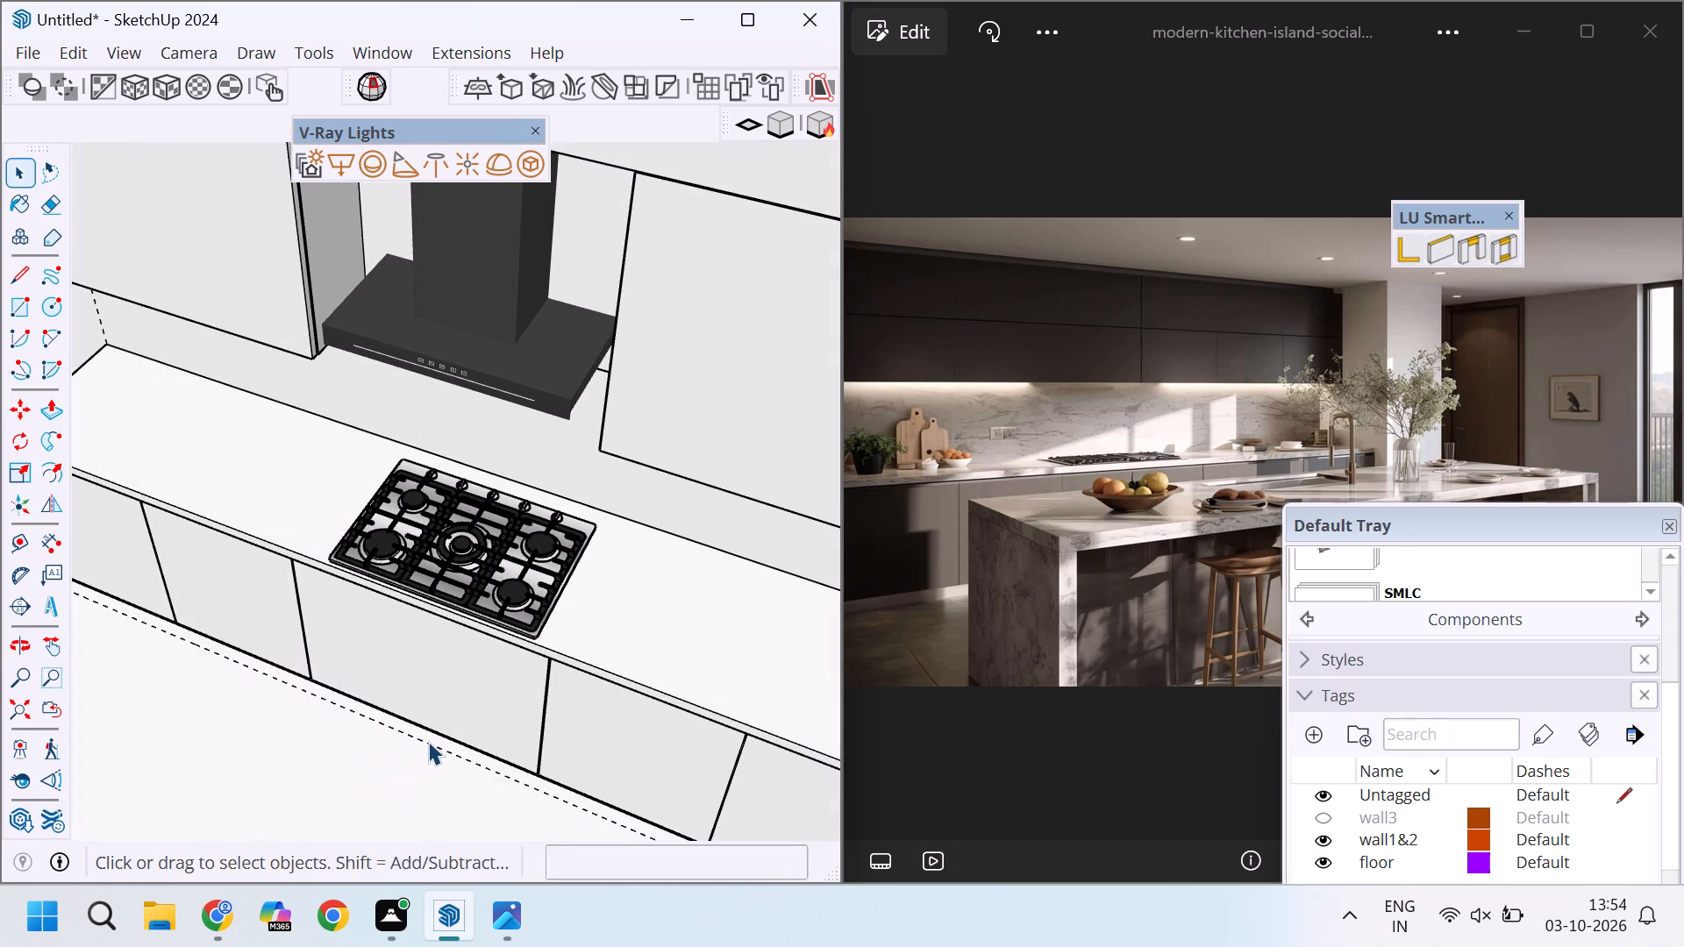
scroll(494, 606, up, 4)
scroll(561, 539, up, 3)
click(620, 543)
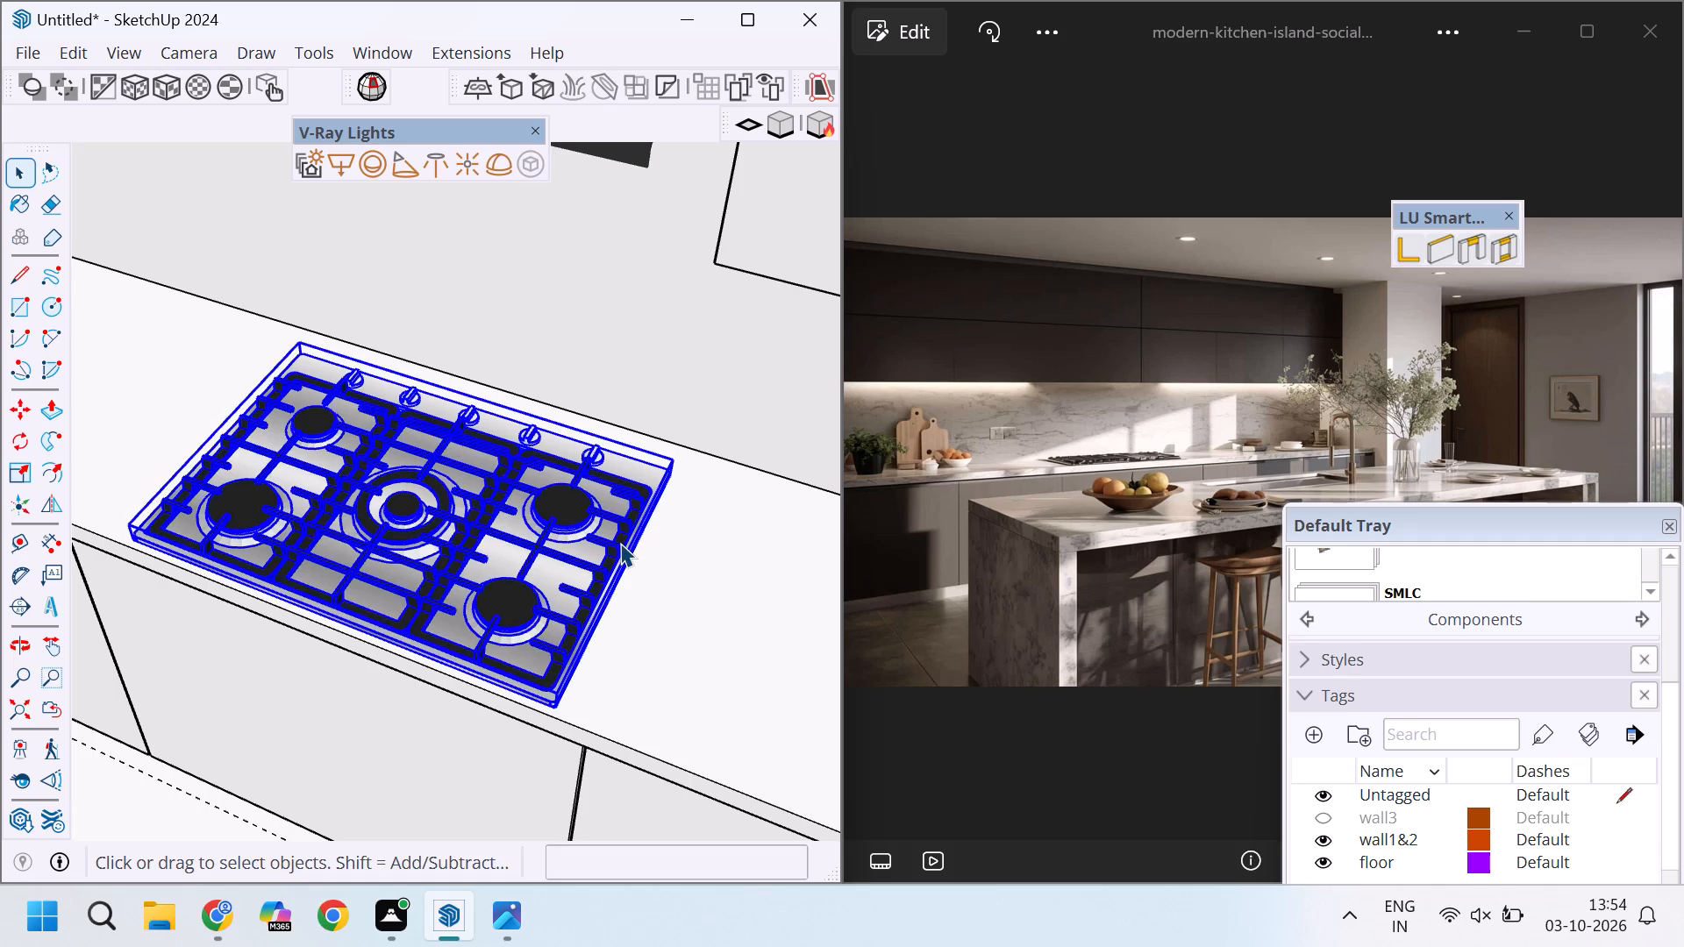
scroll(620, 543, down, 3)
key(q)
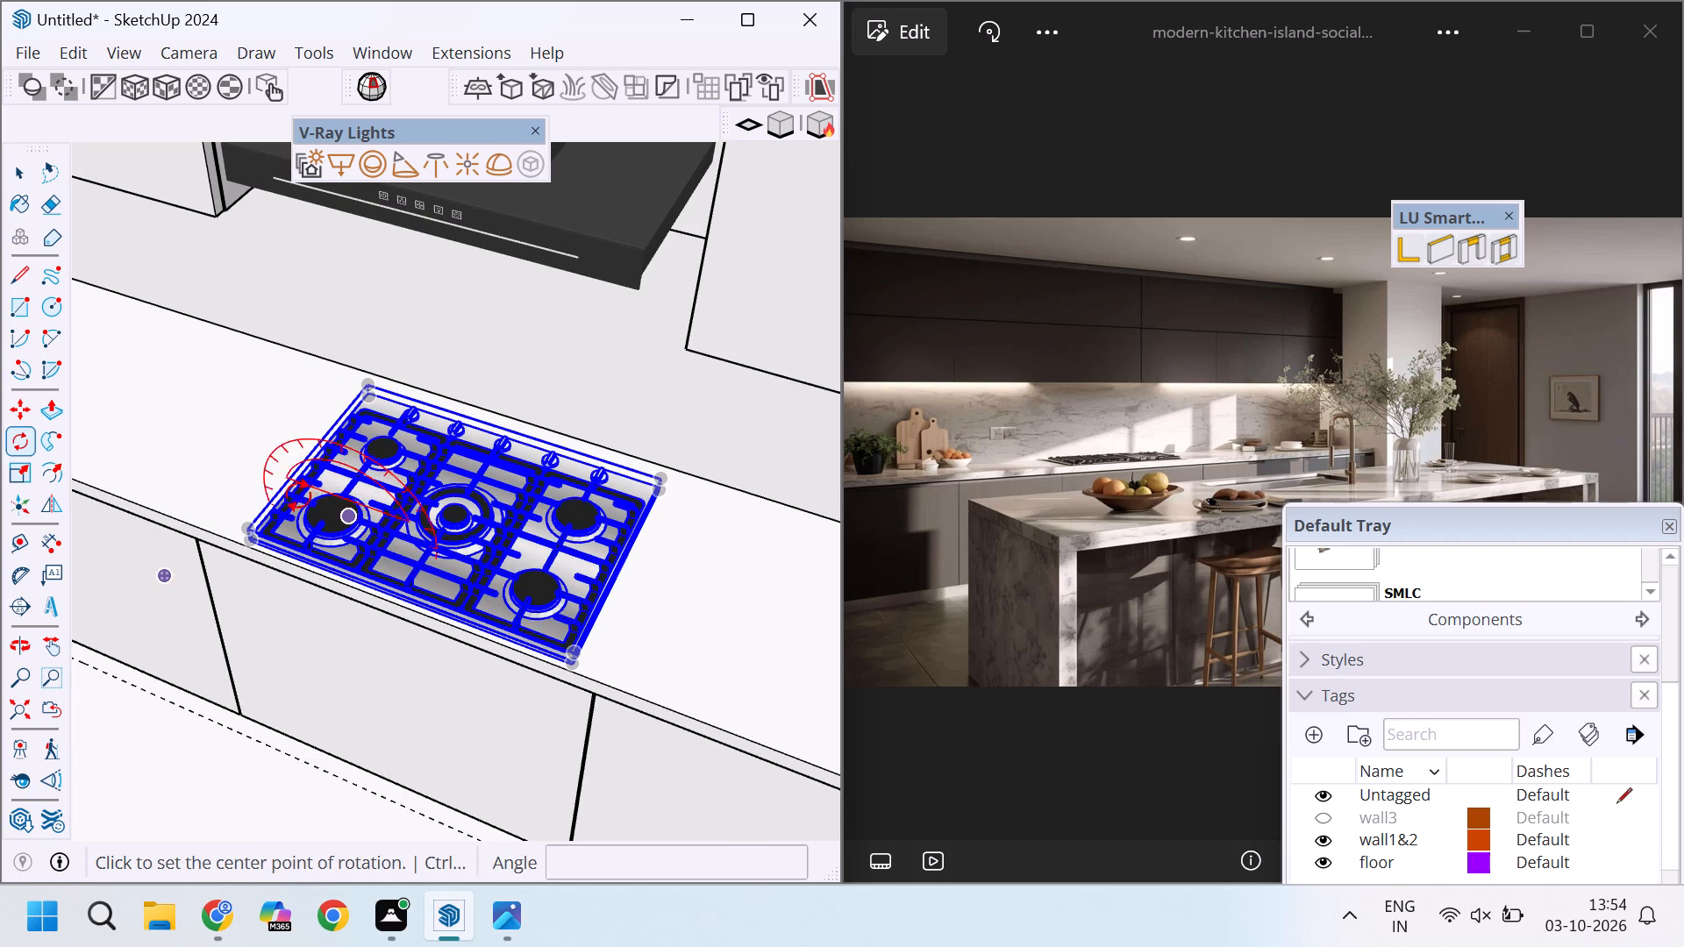
click(253, 551)
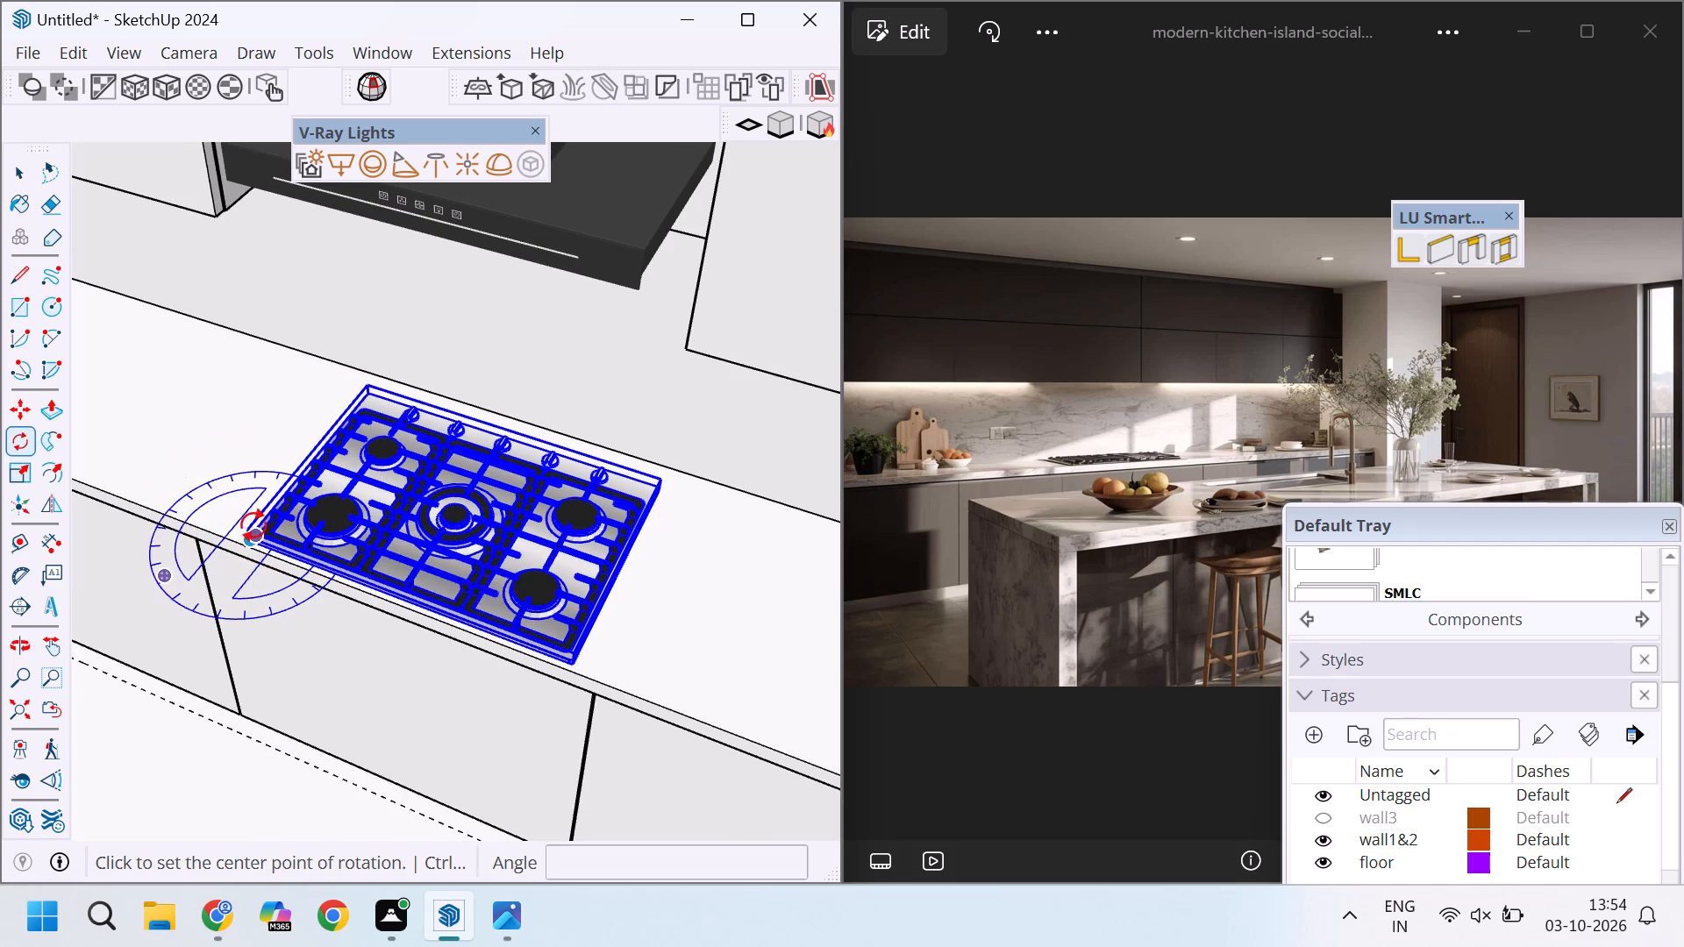
click(102, 466)
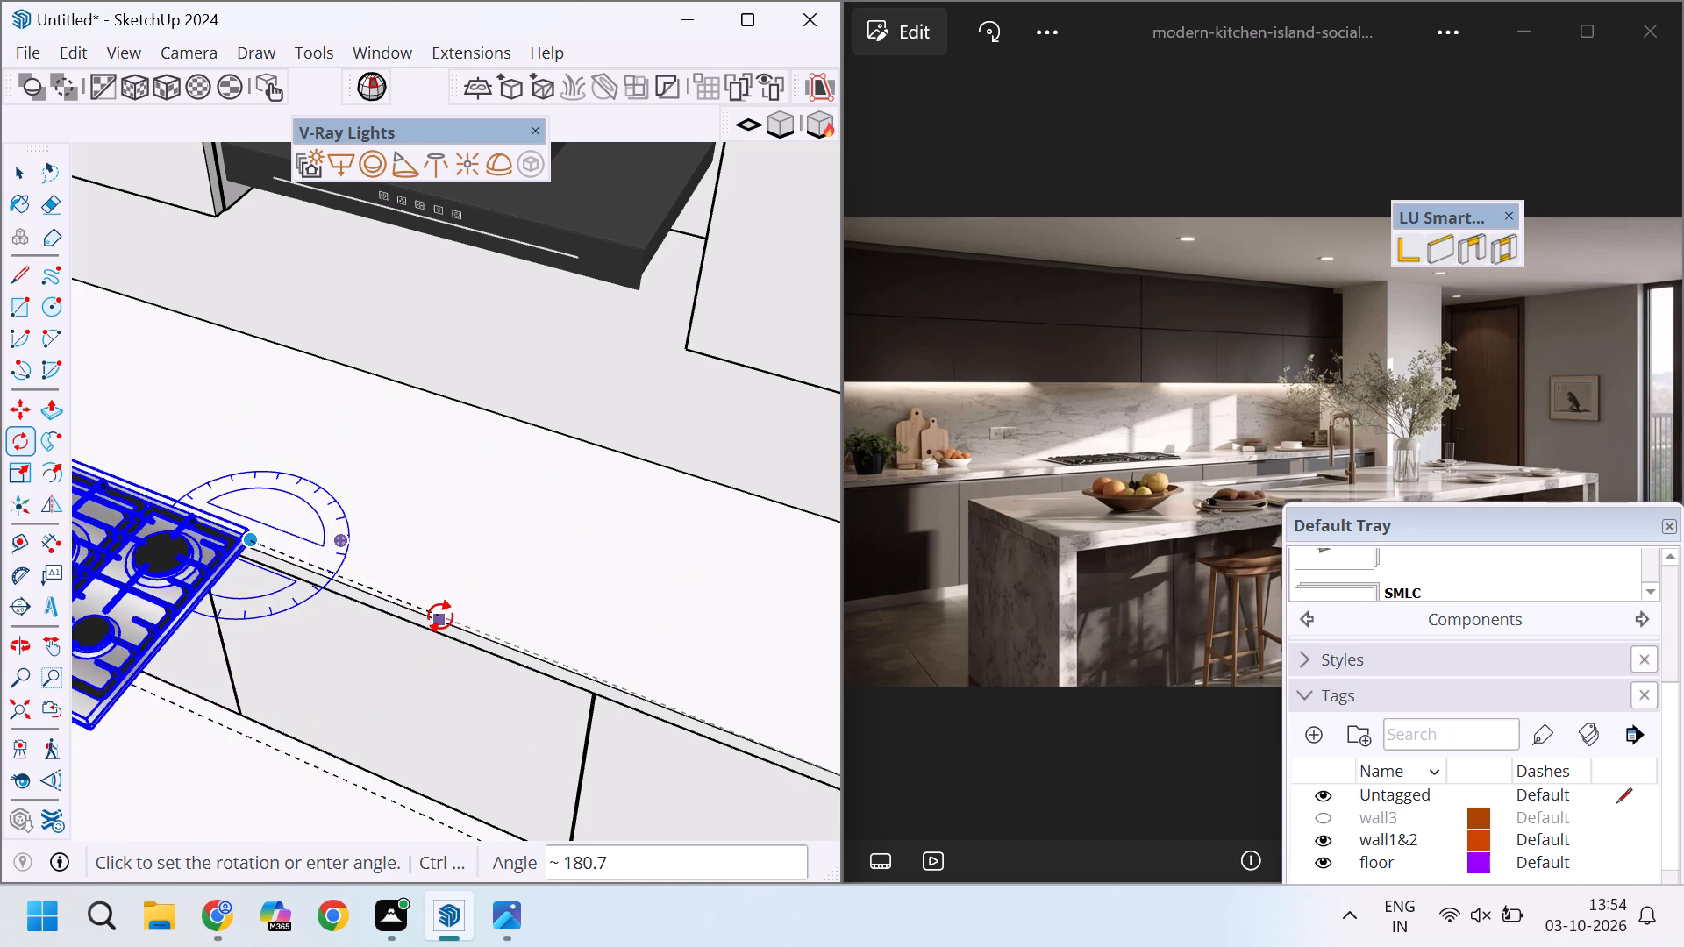
click(446, 609)
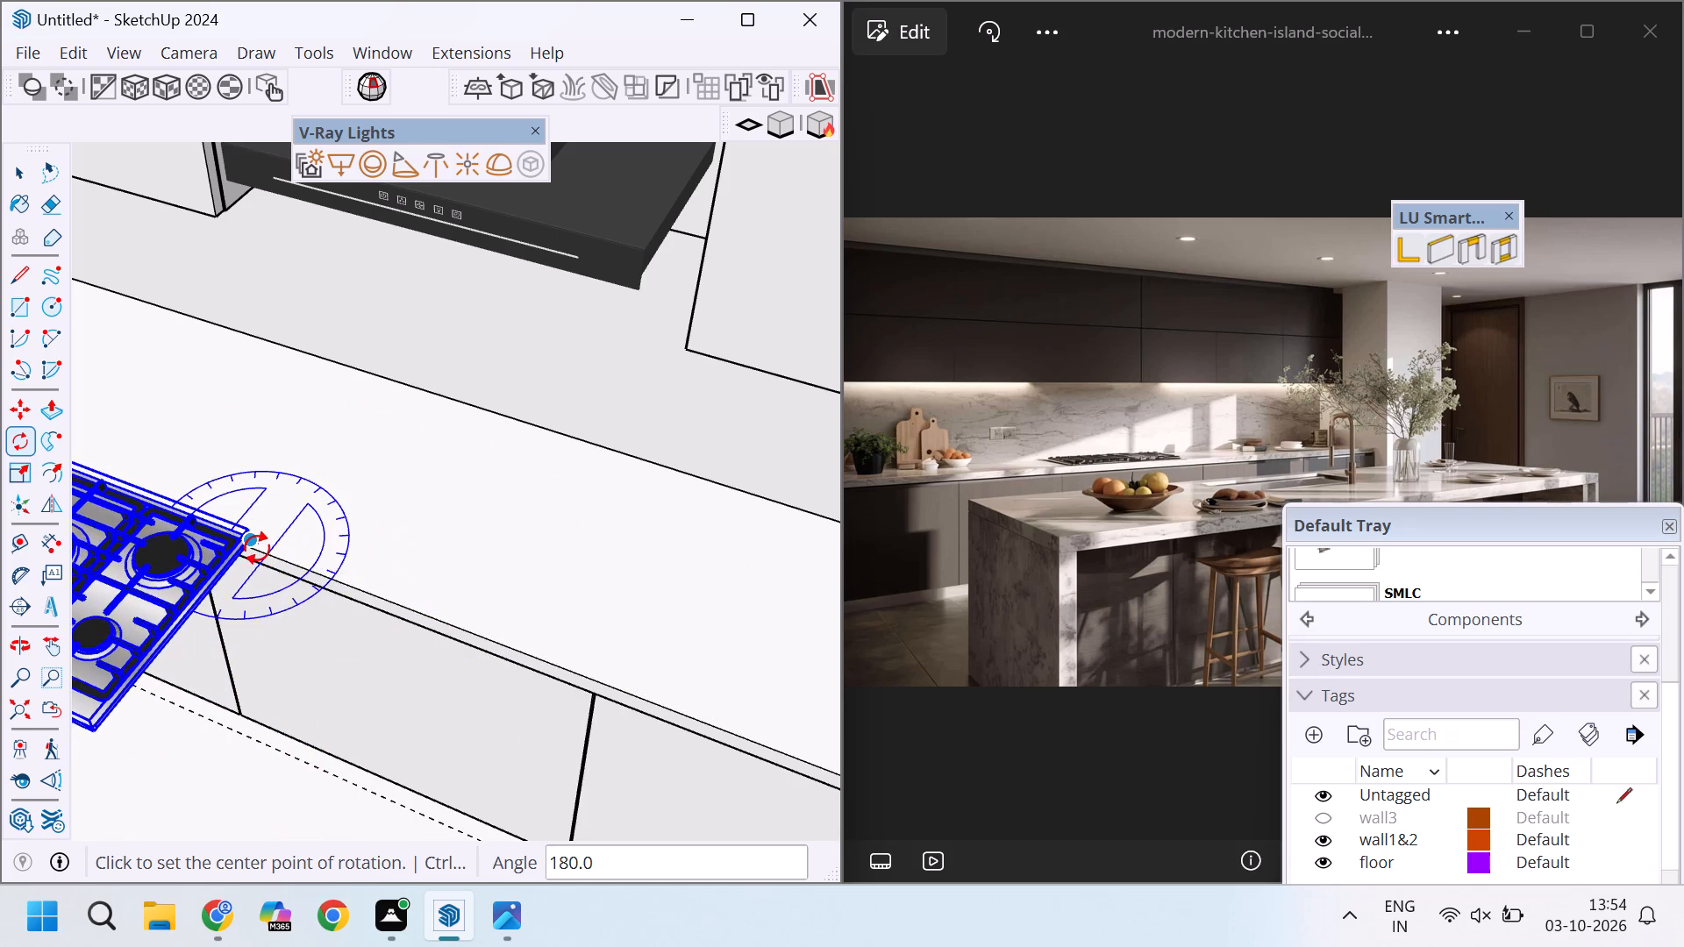
Move the hob by its back corner about 2' 10 5/8" along the countertop to sit below the chimney, then deselect it.
key(m)
scroll(249, 538, up, 4)
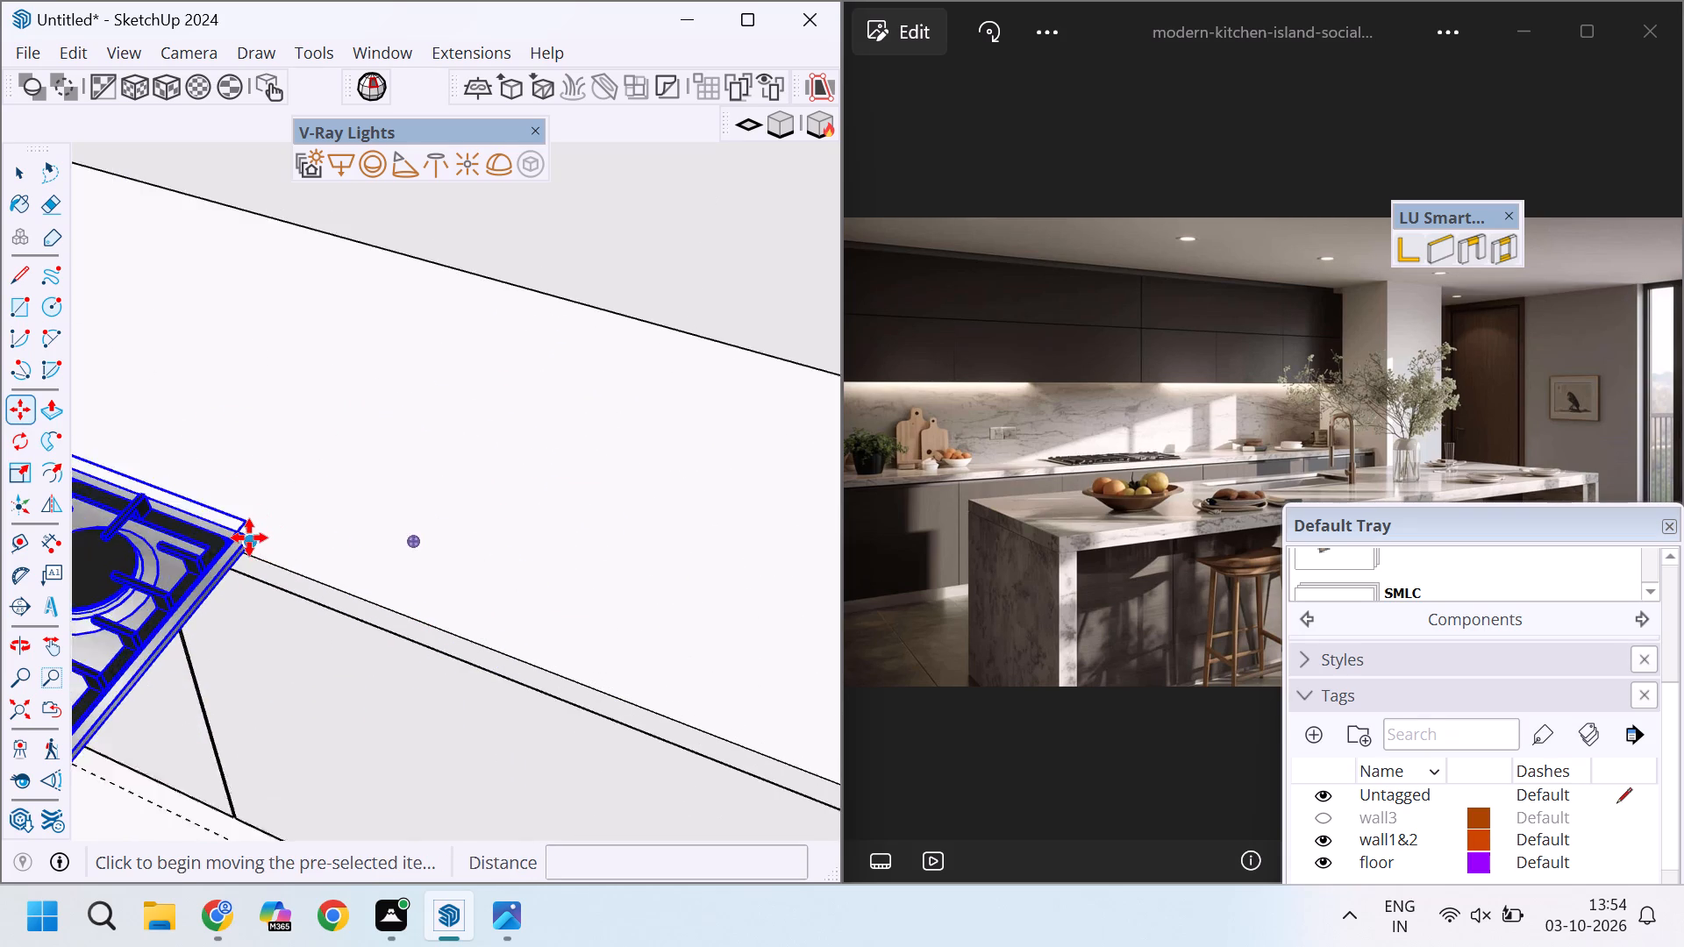
scroll(249, 538, up, 12)
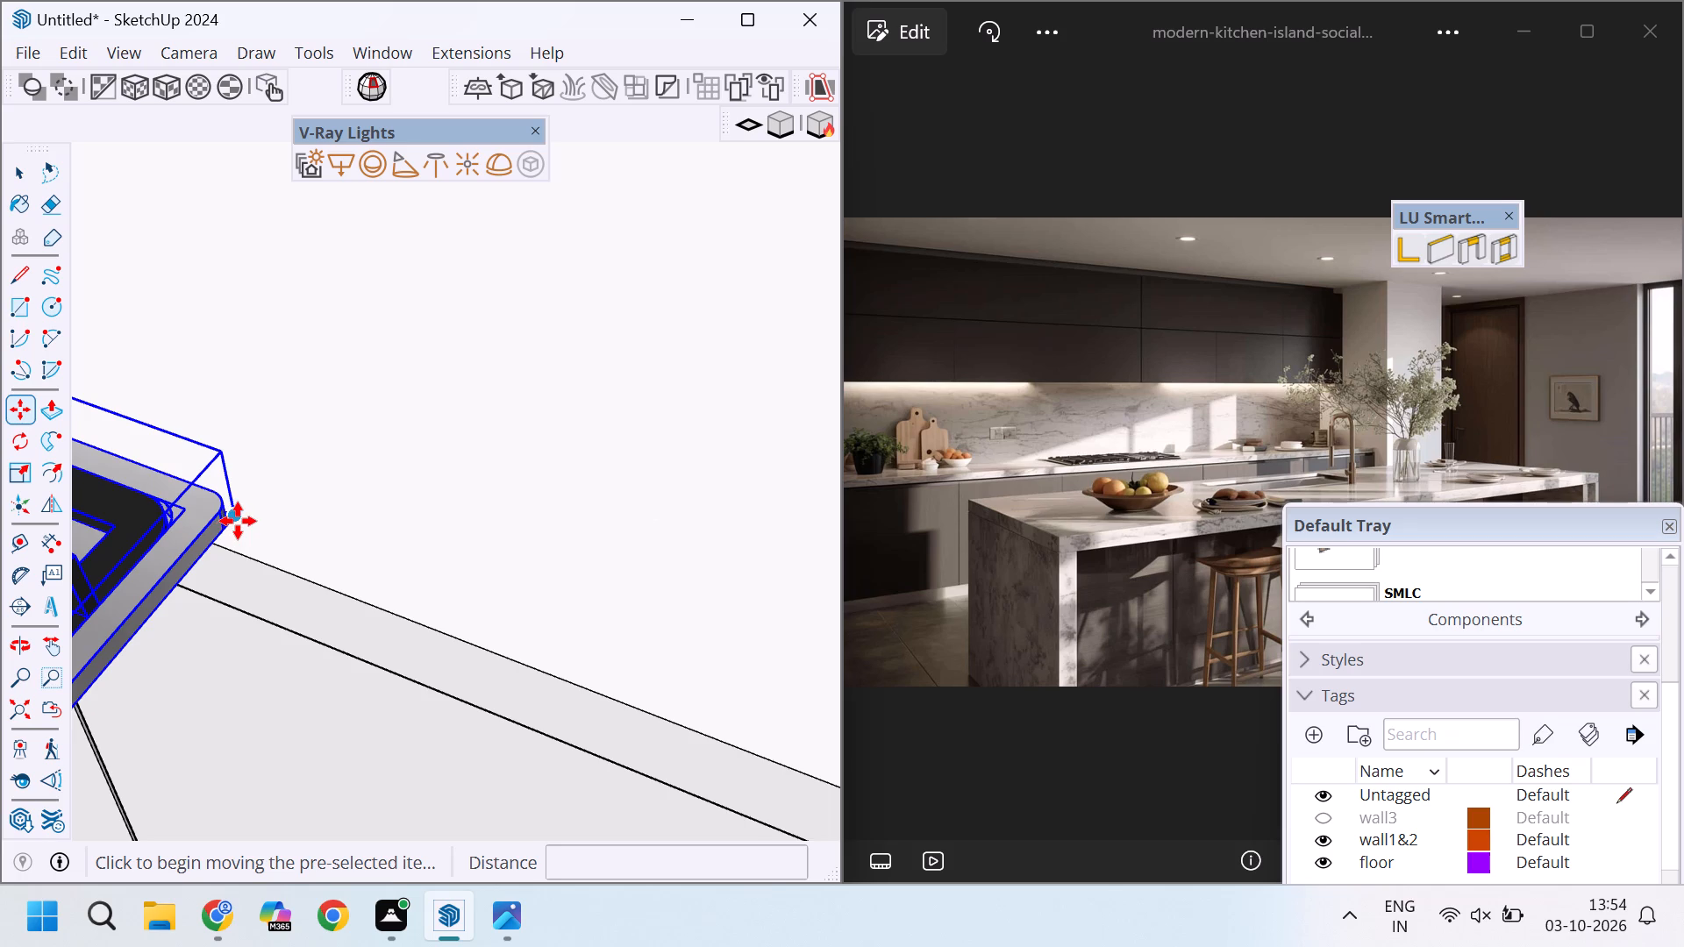
click(238, 521)
scroll(301, 508, down, 12)
scroll(619, 438, down, 3)
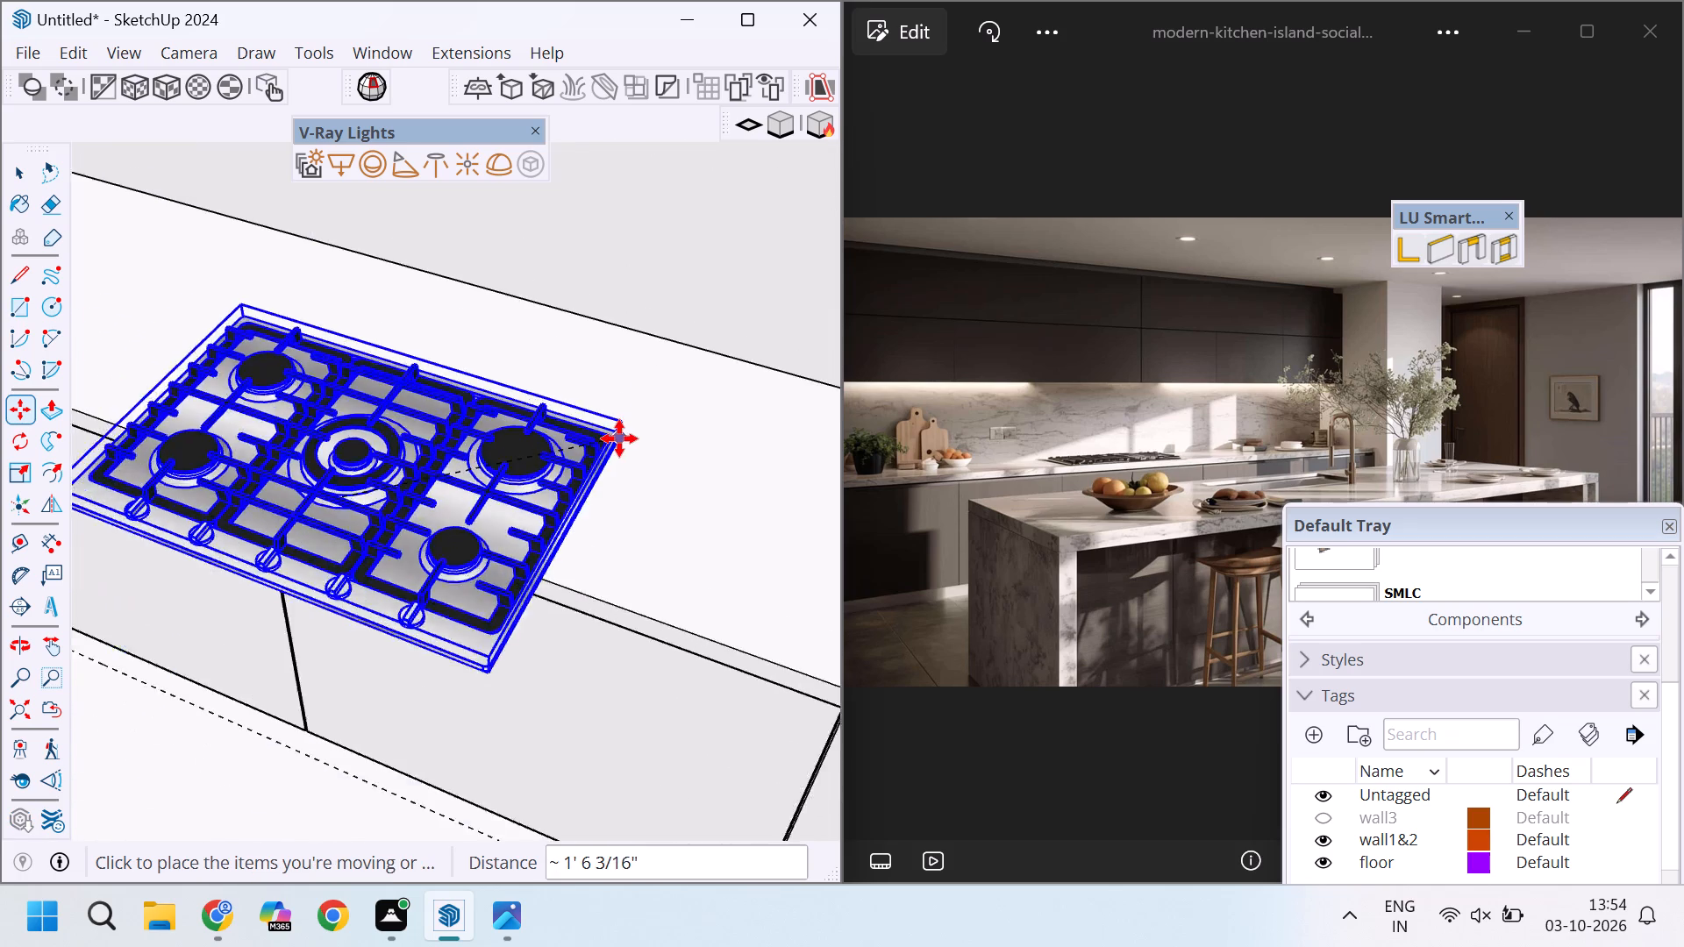
scroll(619, 438, down, 6)
scroll(675, 424, up, 4)
scroll(727, 422, down, 5)
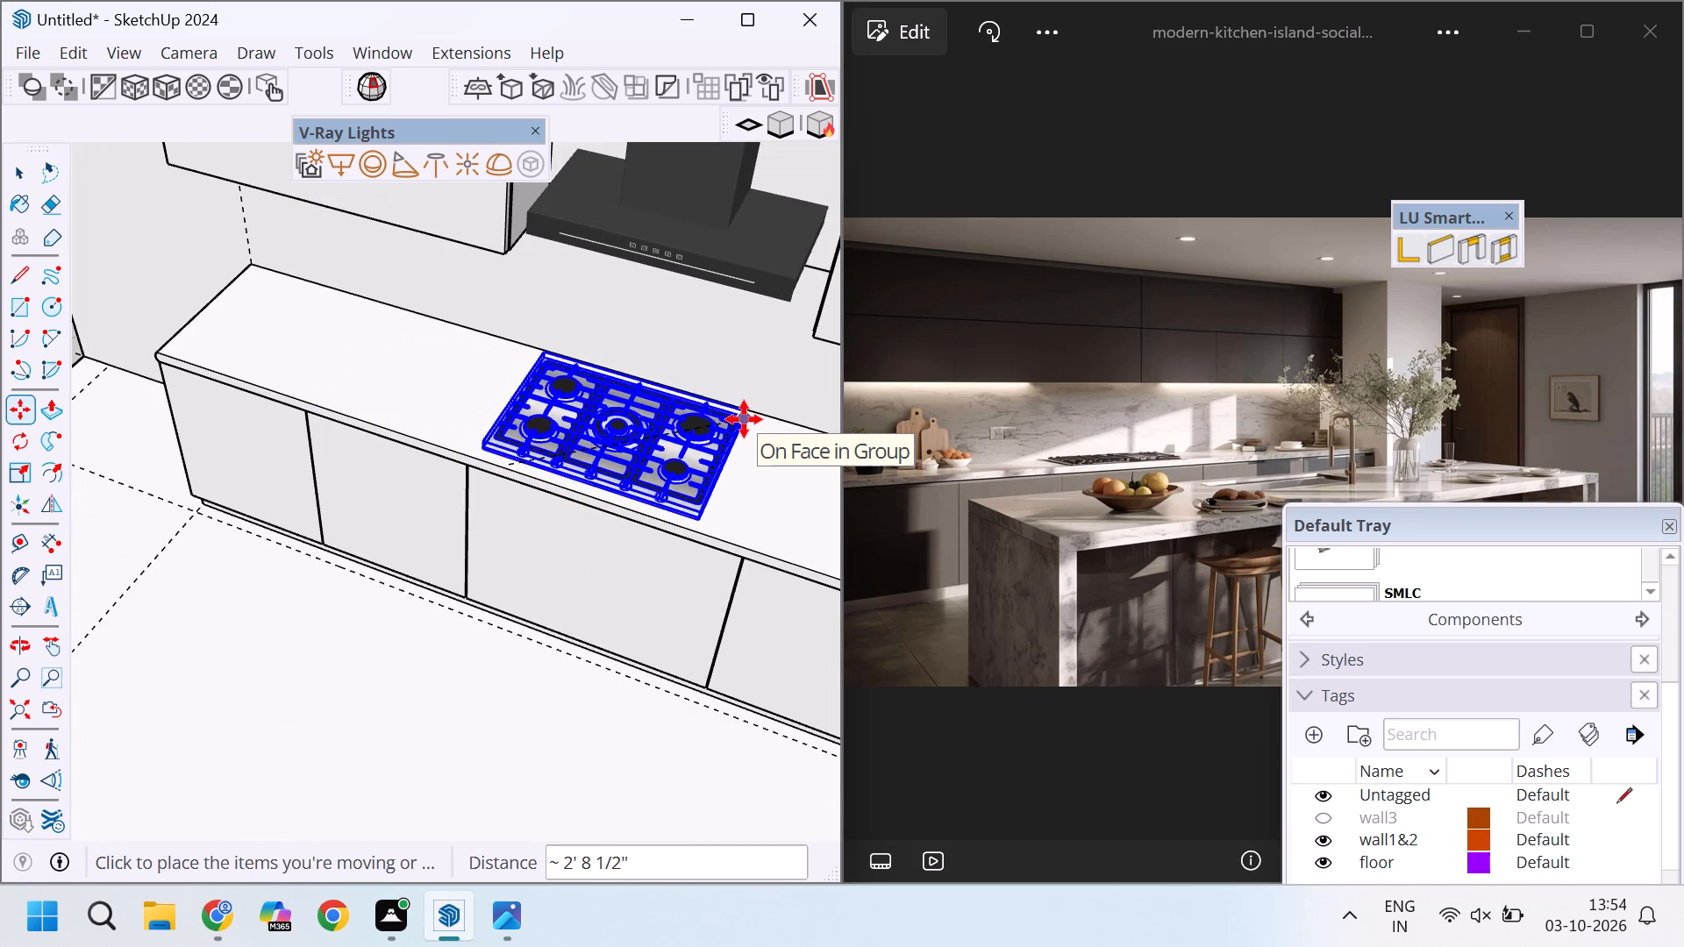
scroll(744, 419, up, 7)
scroll(756, 419, down, 1)
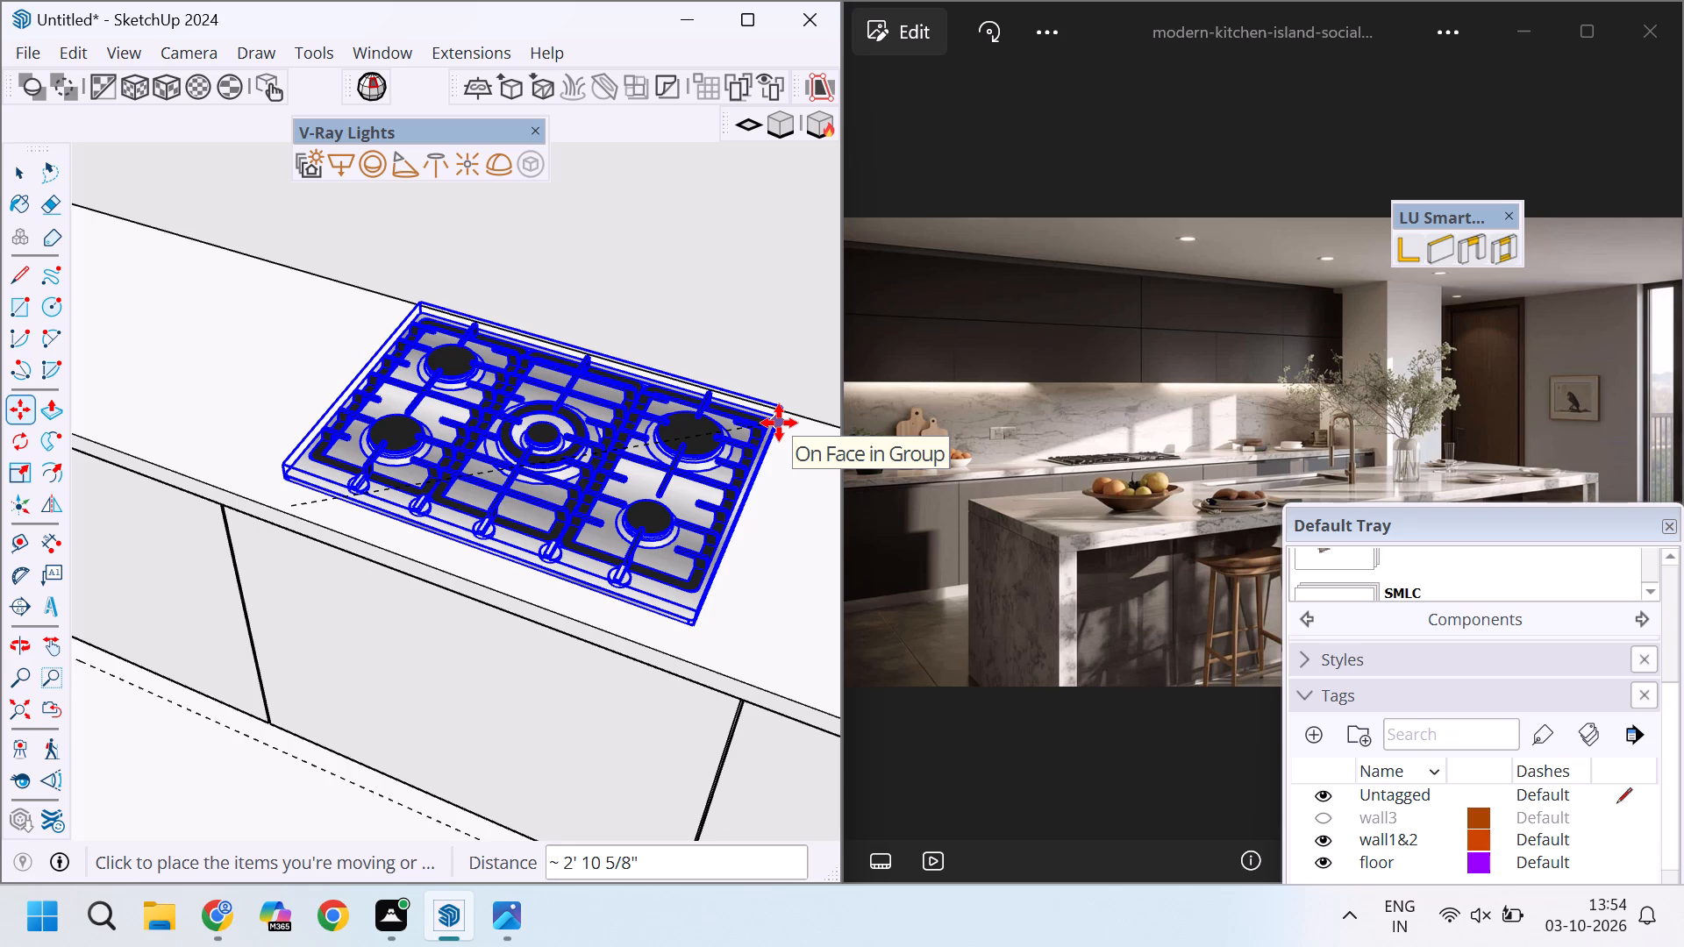
click(779, 423)
scroll(684, 465, down, 5)
key(space)
scroll(623, 484, down, 6)
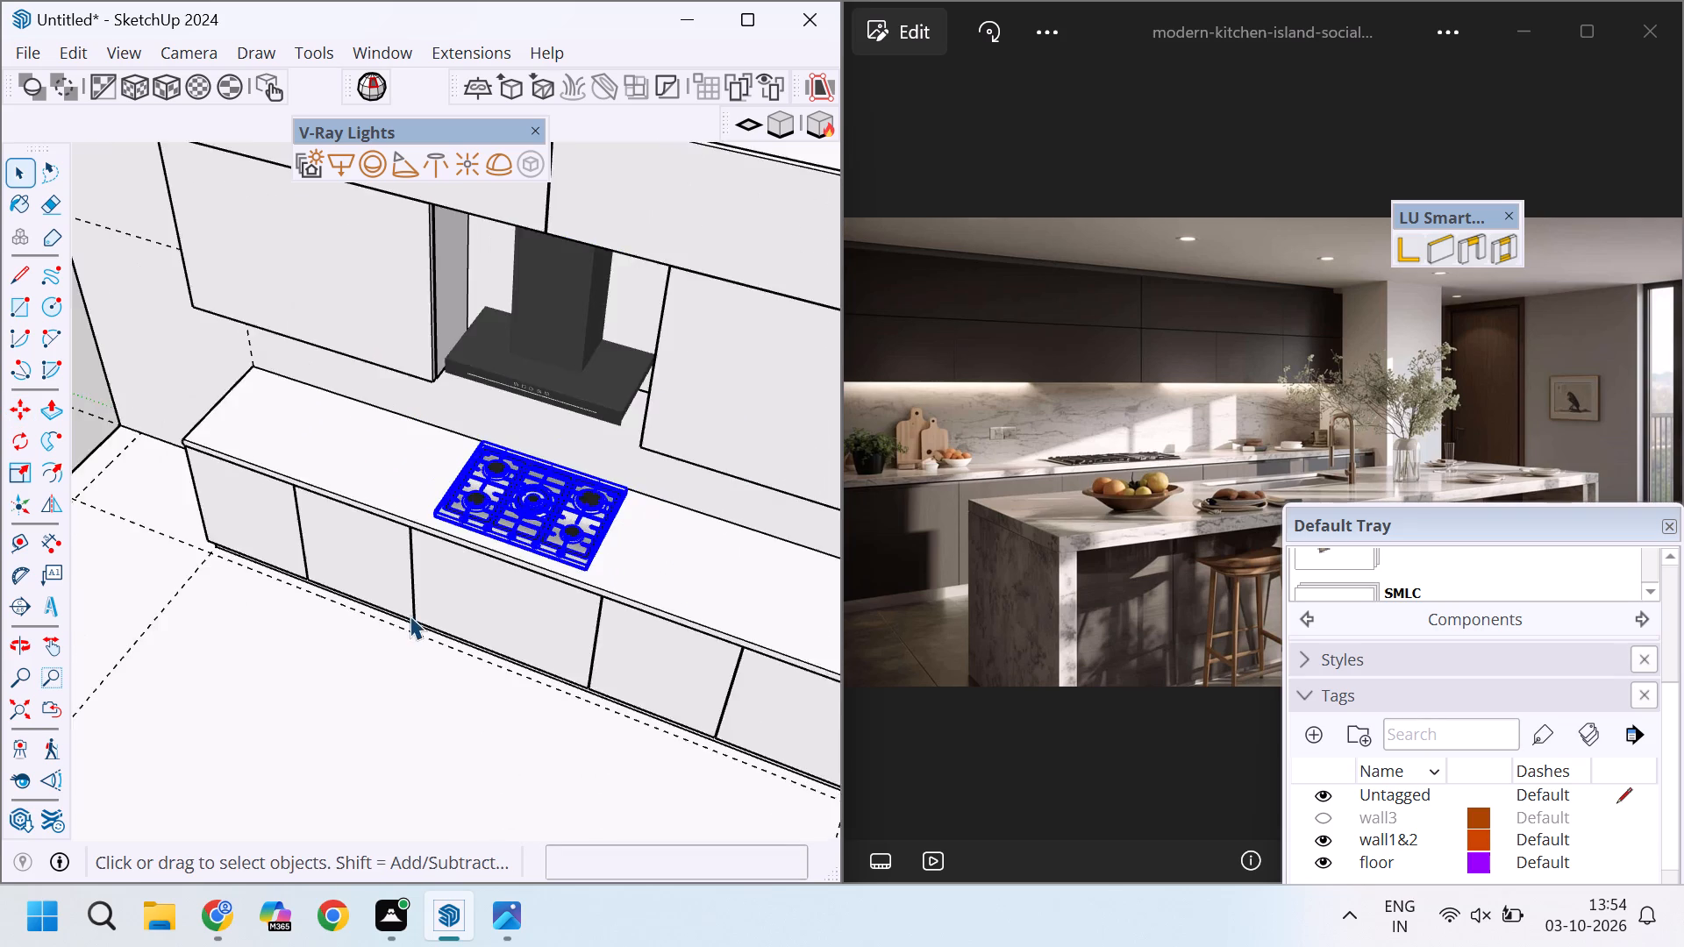
scroll(413, 616, down, 4)
click(410, 678)
Examine the hob's position on the countertop relative to the chimney and cabinets from the front, above and the whole room.
scroll(479, 524, up, 14)
scroll(480, 571, down, 3)
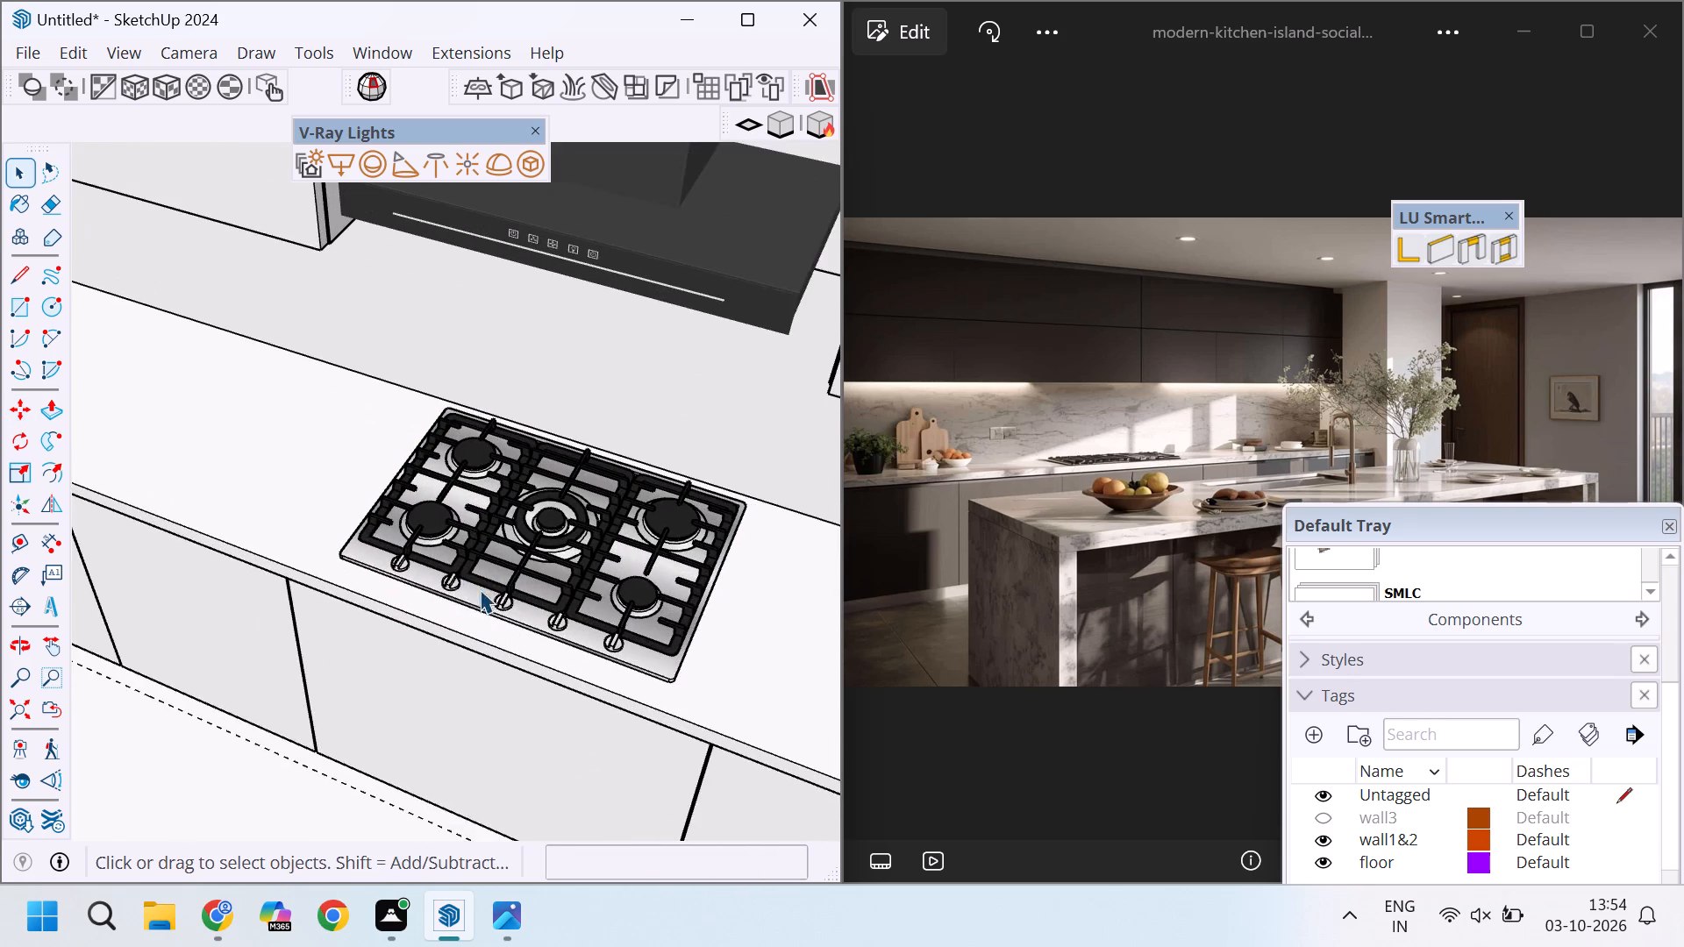
middle_drag(464, 602, 610, 516)
scroll(610, 517, up, 1)
scroll(592, 507, down, 11)
middle_drag(537, 552, 567, 482)
scroll(573, 490, up, 16)
scroll(607, 490, down, 12)
middle_drag(639, 497, 619, 509)
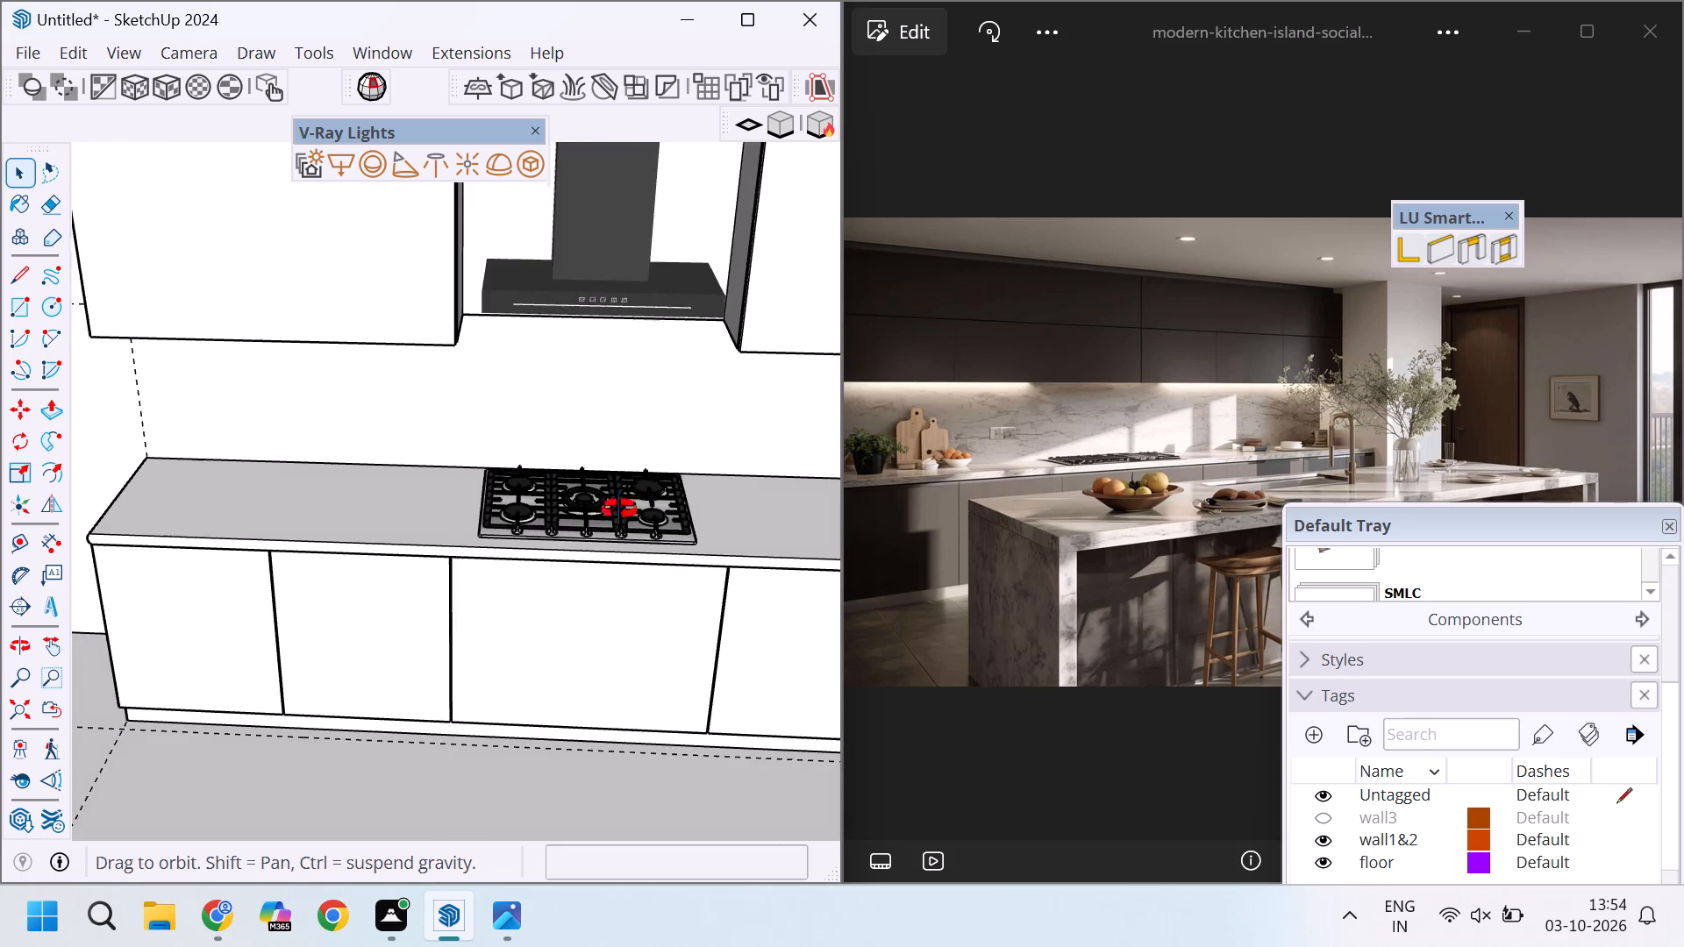
middle_drag(619, 509, 375, 669)
scroll(673, 520, up, 11)
scroll(495, 660, down, 16)
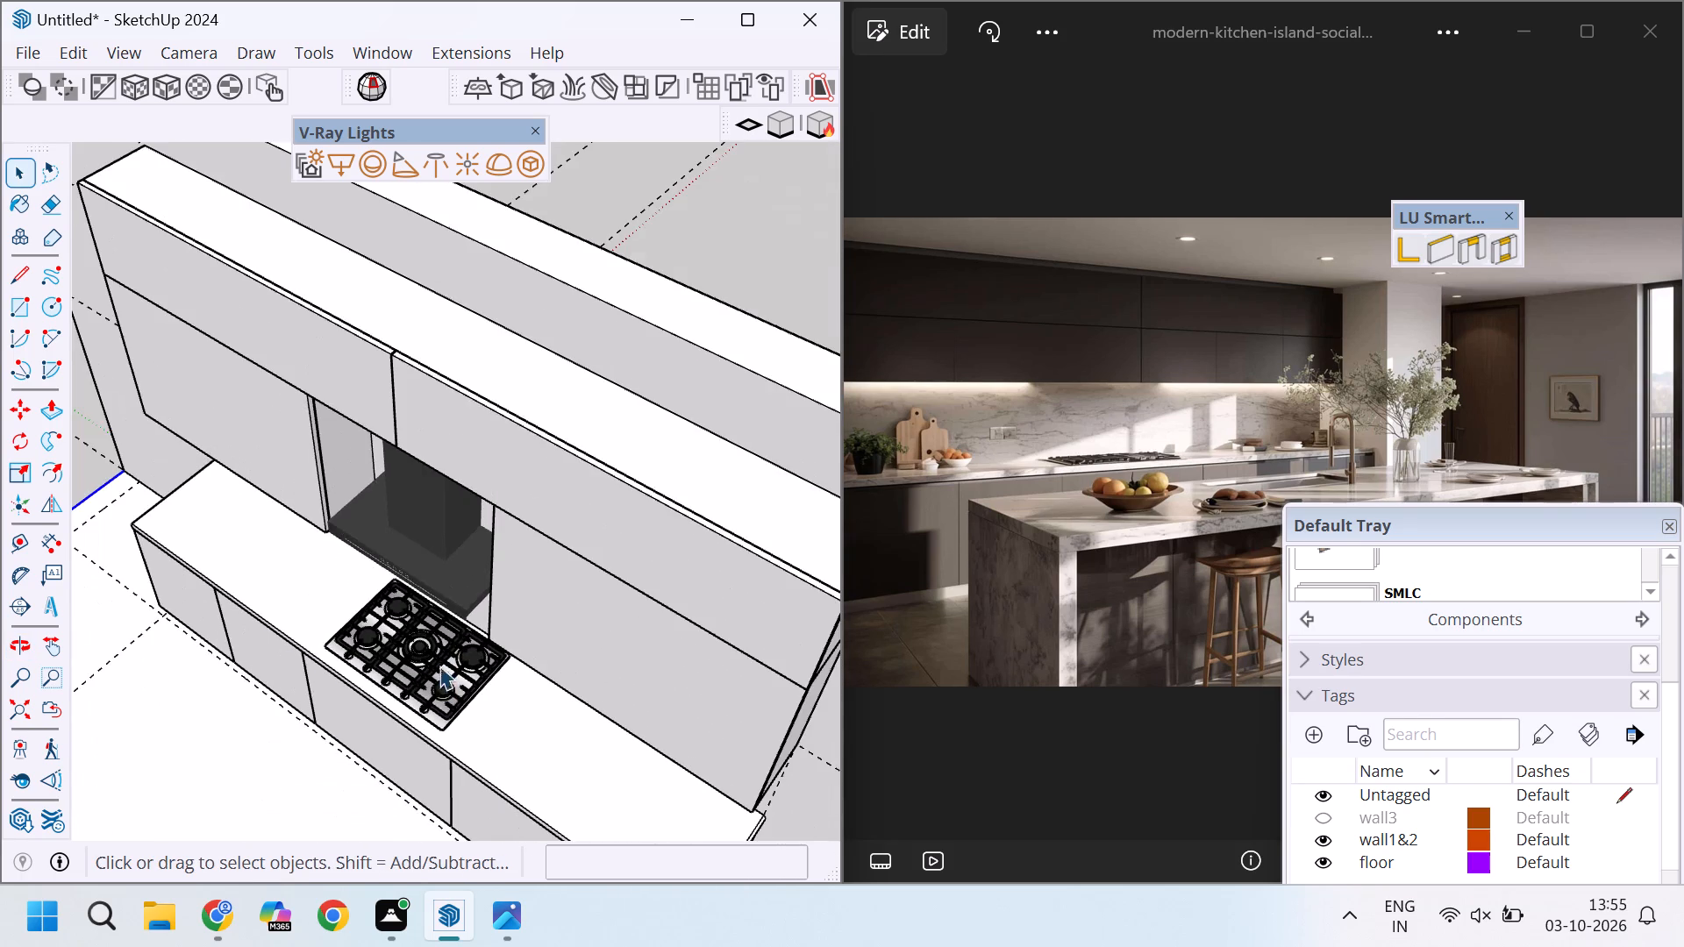
scroll(419, 620, down, 5)
scroll(398, 648, up, 9)
middle_drag(442, 638, 592, 571)
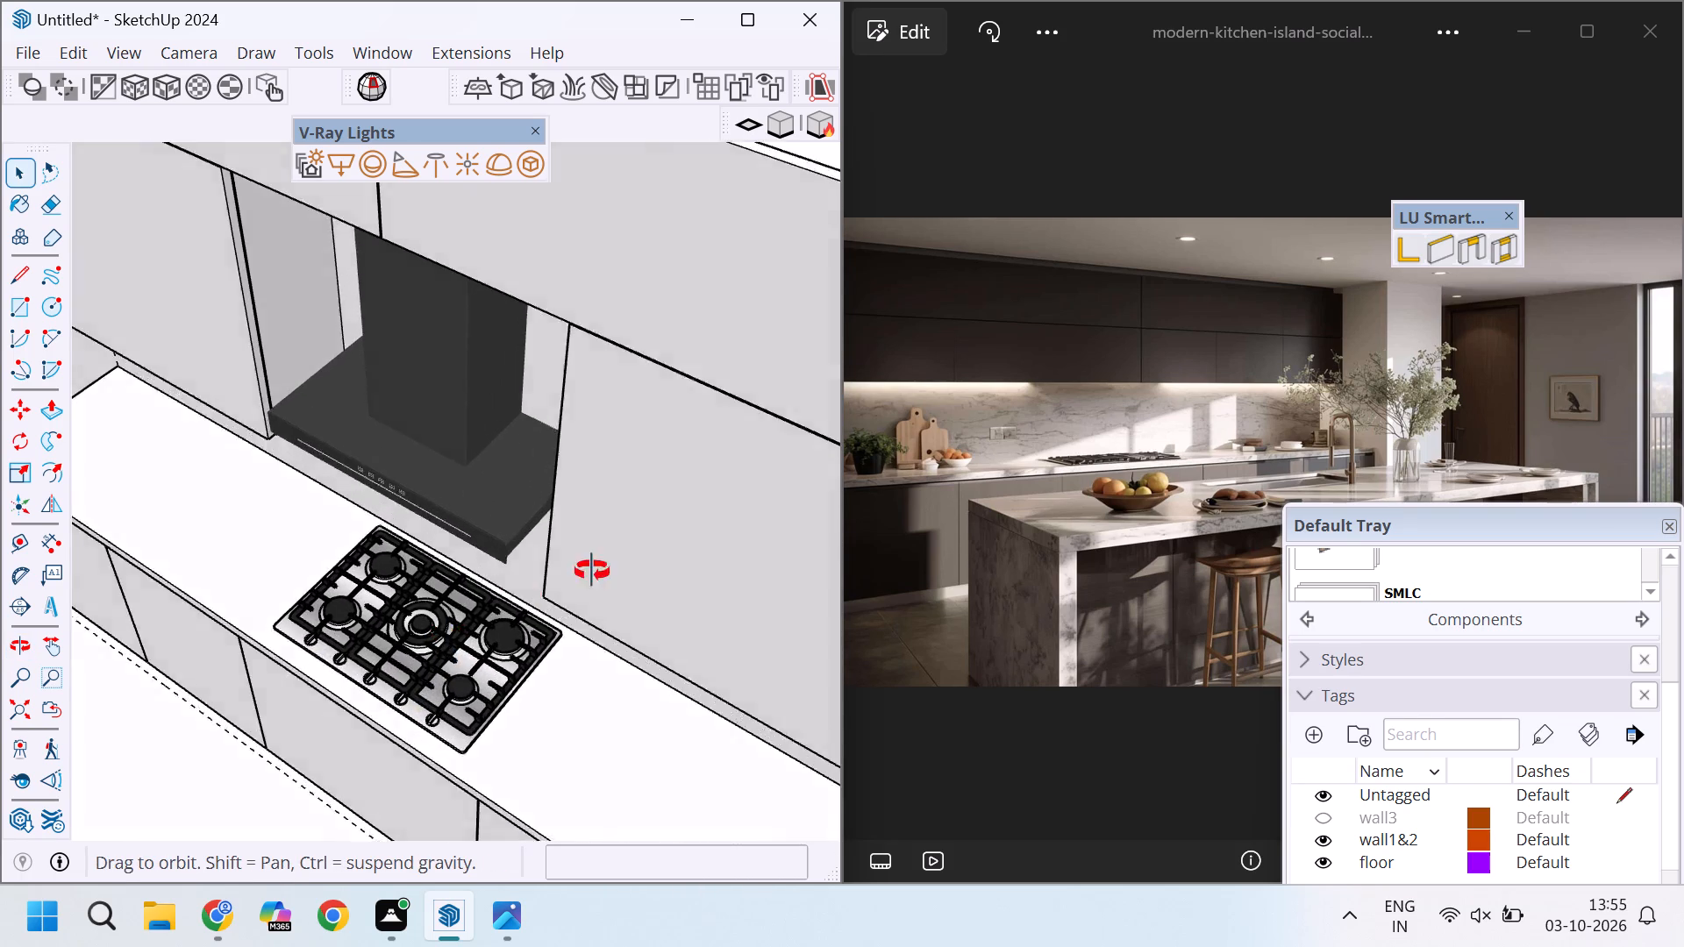
middle_drag(592, 571, 733, 334)
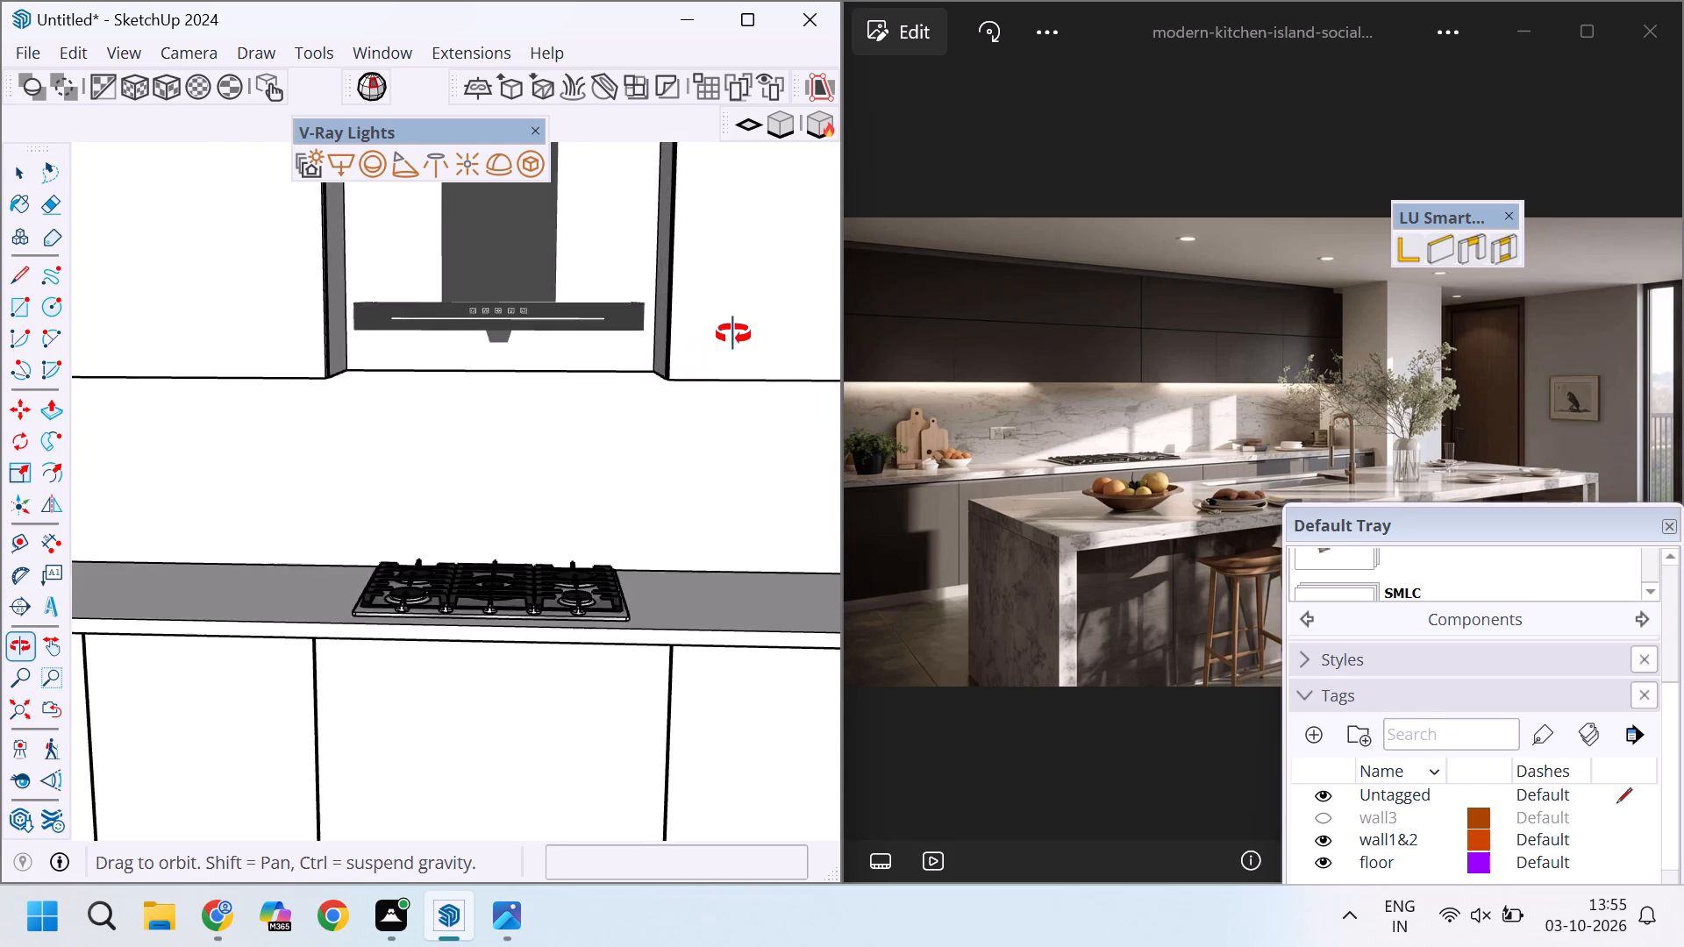
middle_drag(733, 334, 733, 324)
scroll(653, 442, up, 4)
scroll(573, 492, up, 1)
scroll(452, 652, down, 1)
scroll(449, 656, up, 5)
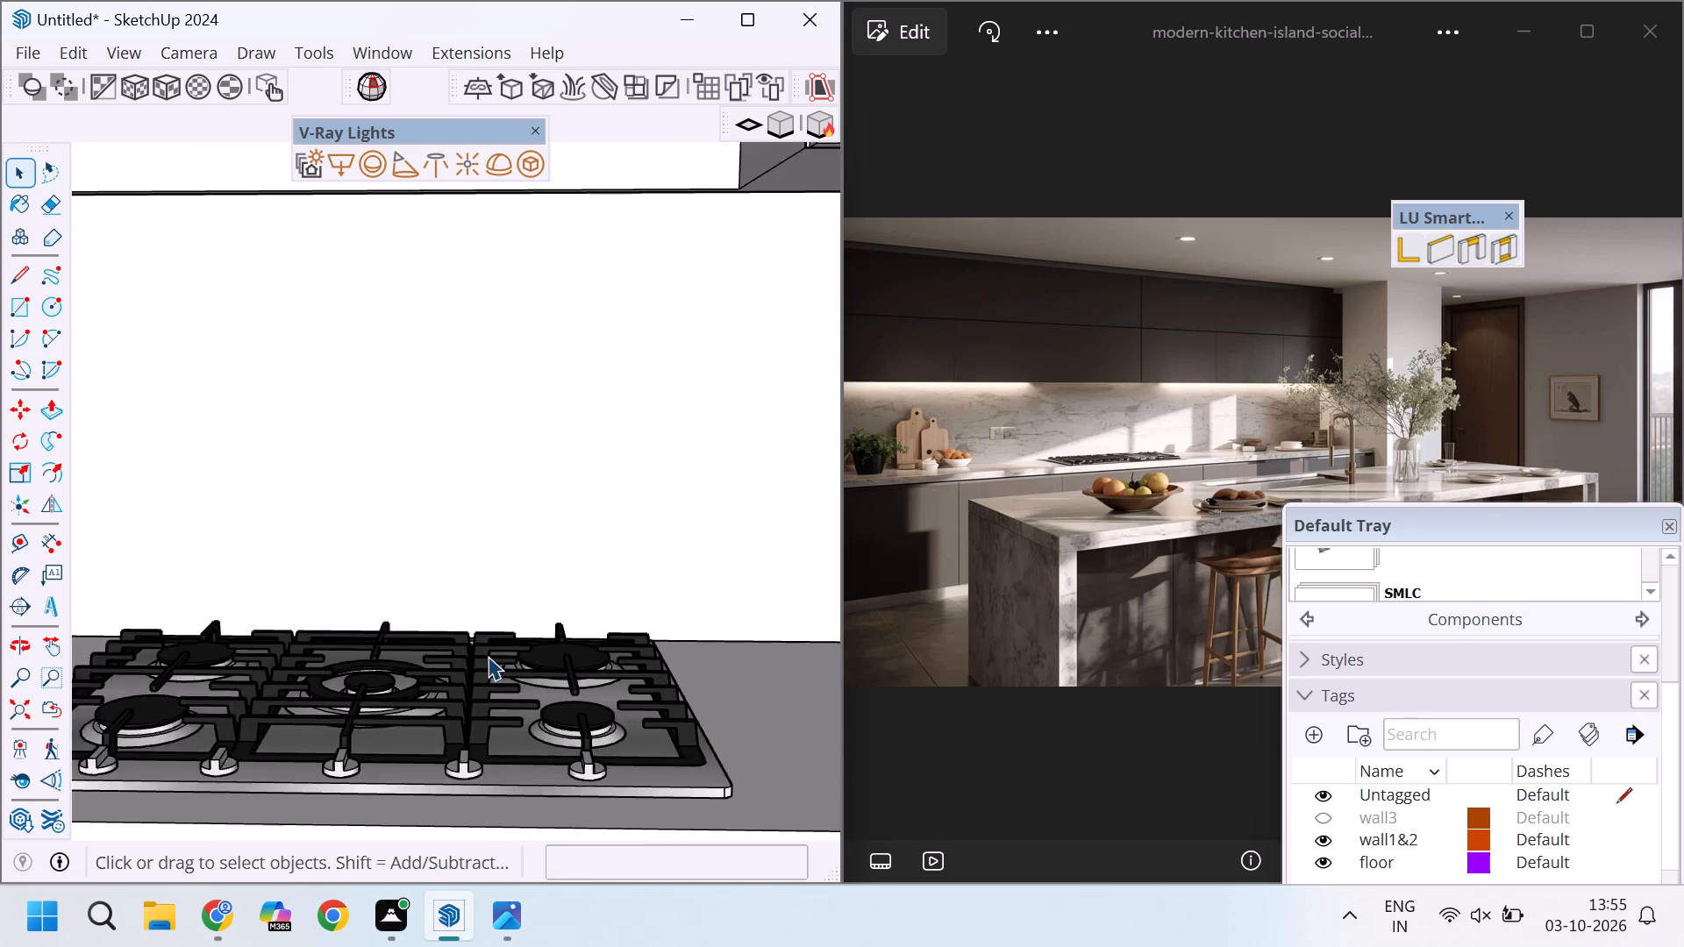
scroll(488, 656, up, 3)
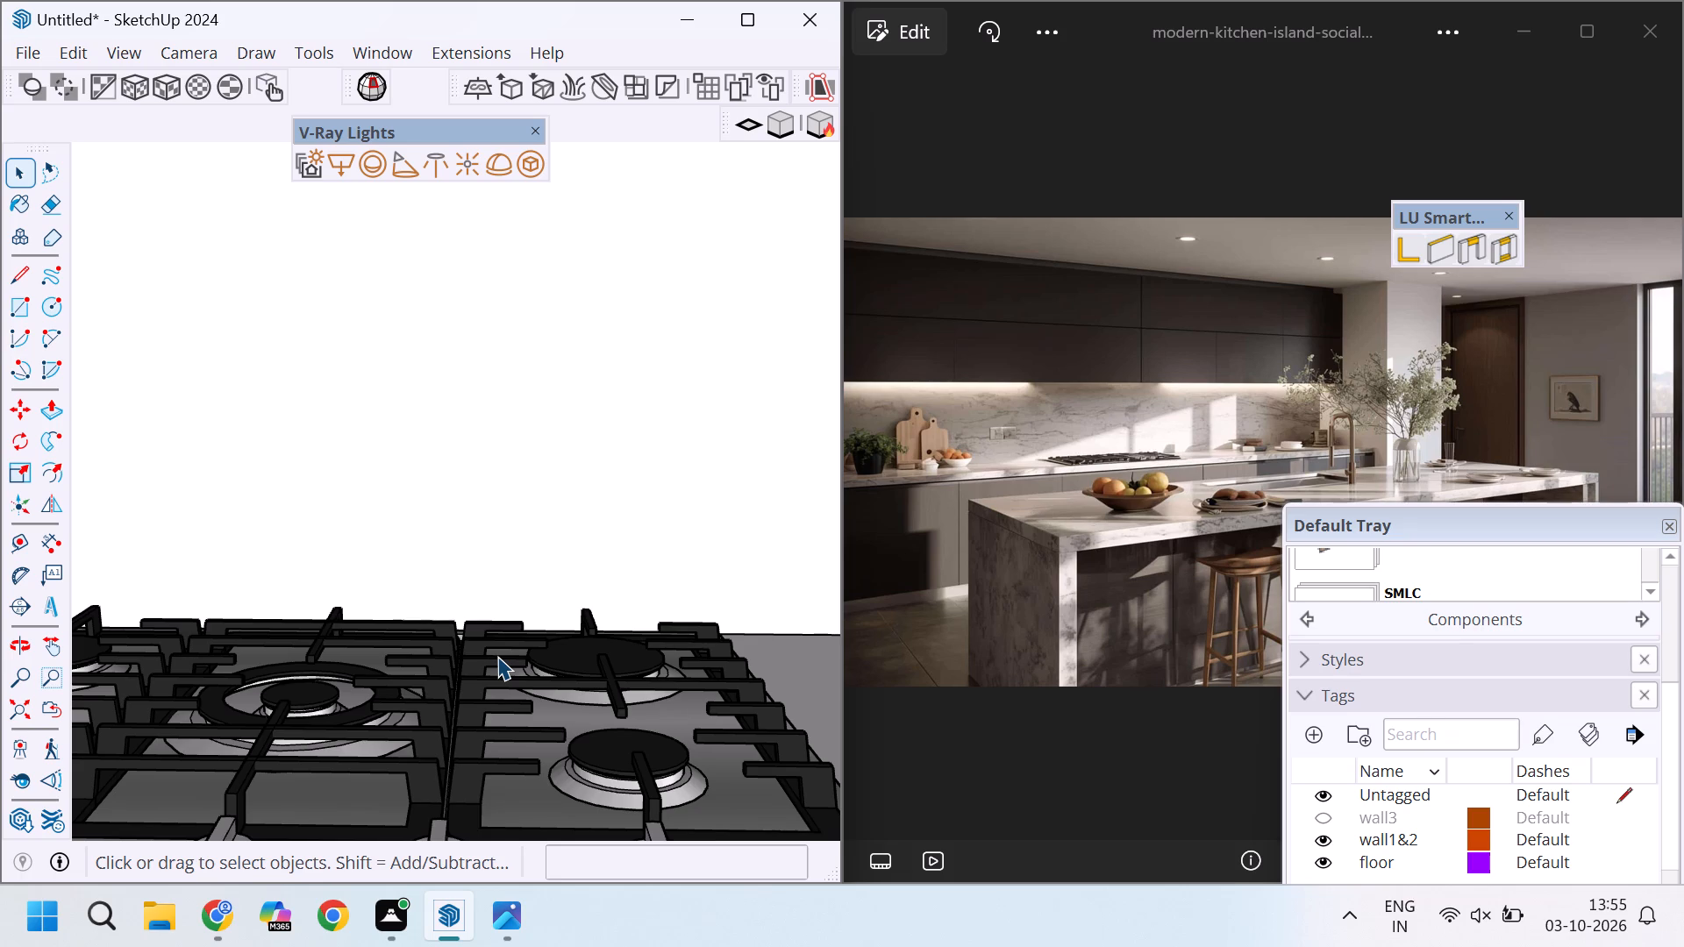
scroll(394, 609, down, 7)
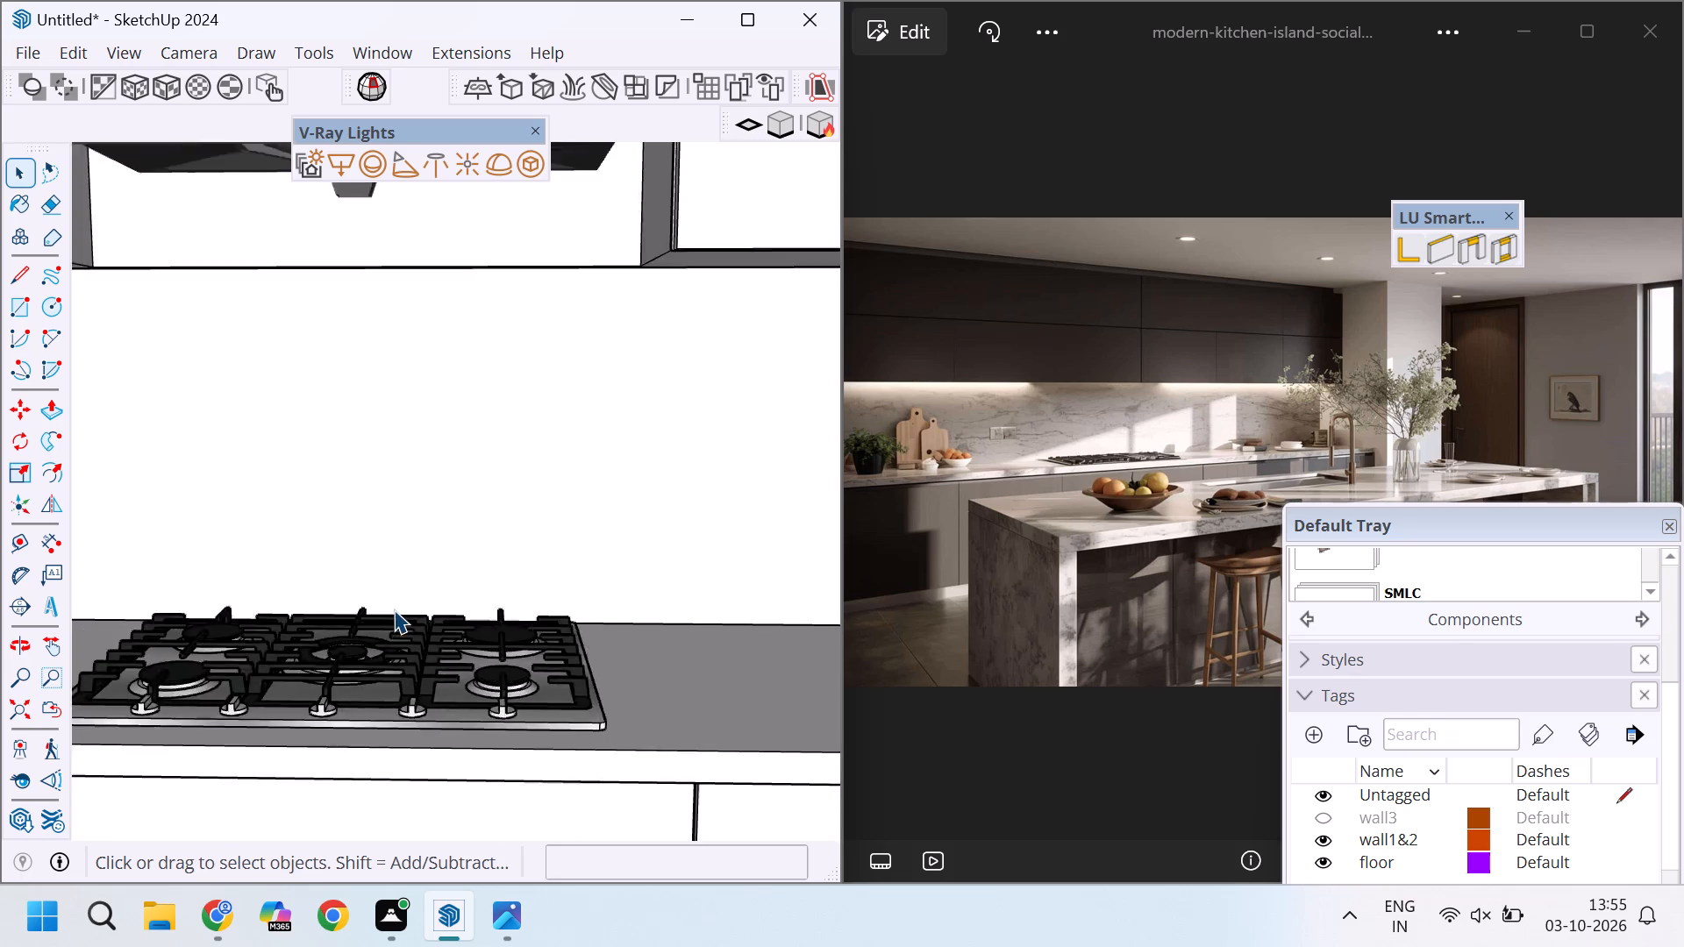
scroll(394, 609, down, 16)
middle_drag(404, 595, 413, 715)
scroll(413, 715, up, 6)
middle_drag(389, 564, 423, 644)
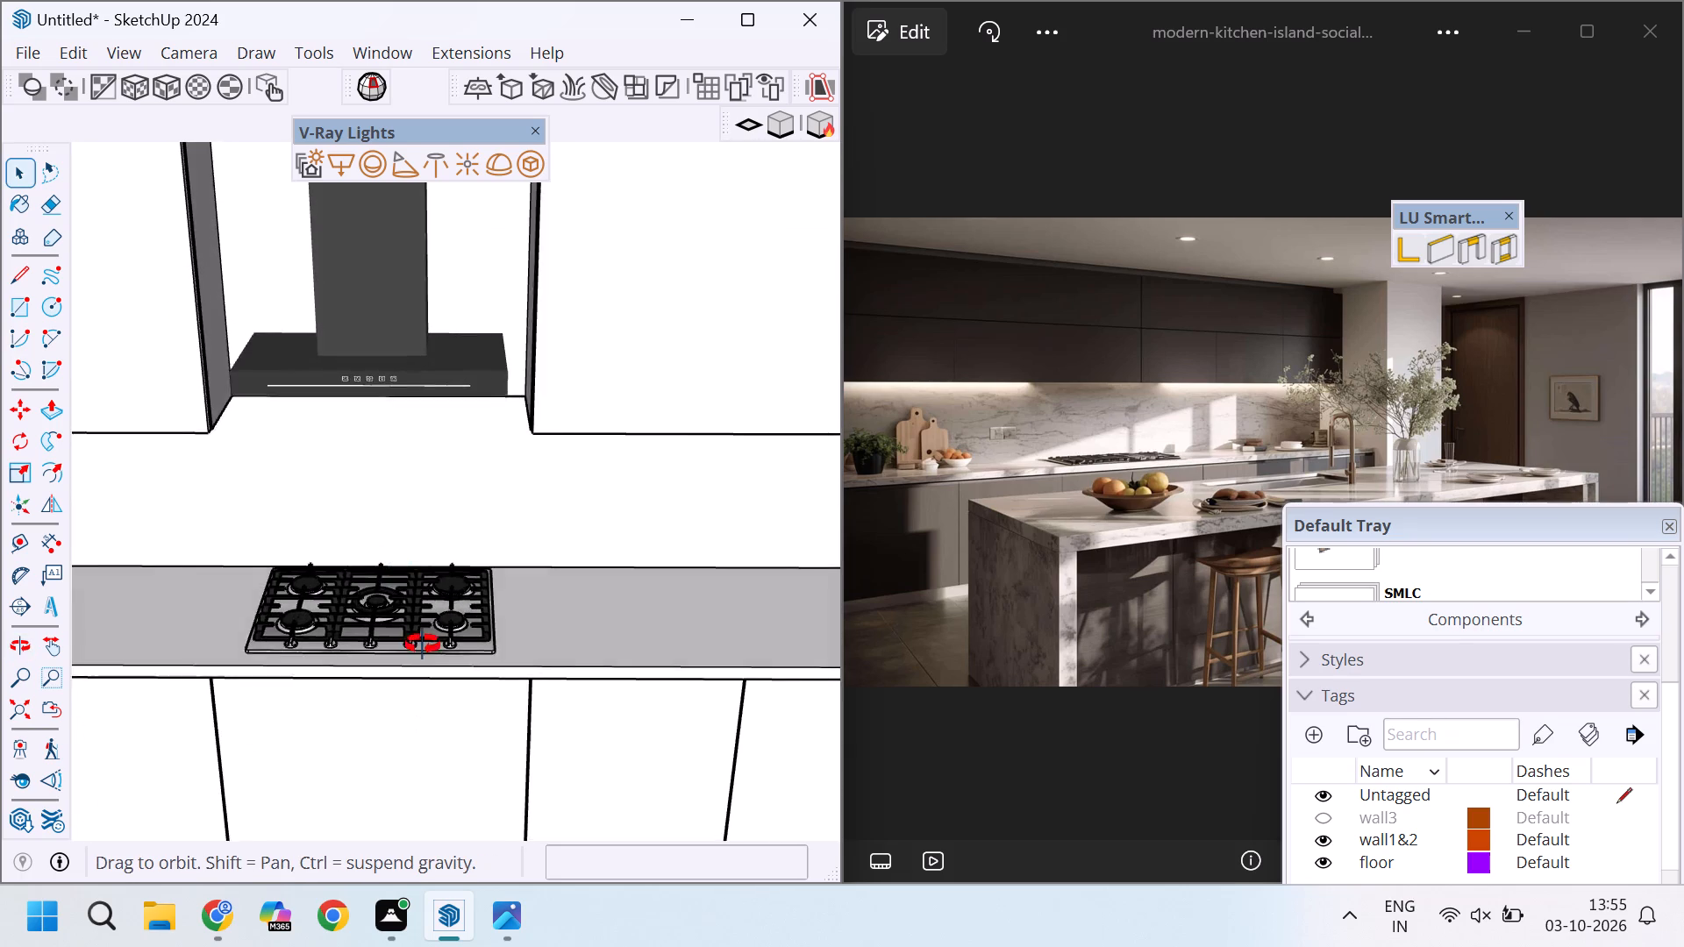
middle_drag(423, 644, 412, 745)
scroll(425, 552, up, 9)
scroll(441, 604, down, 4)
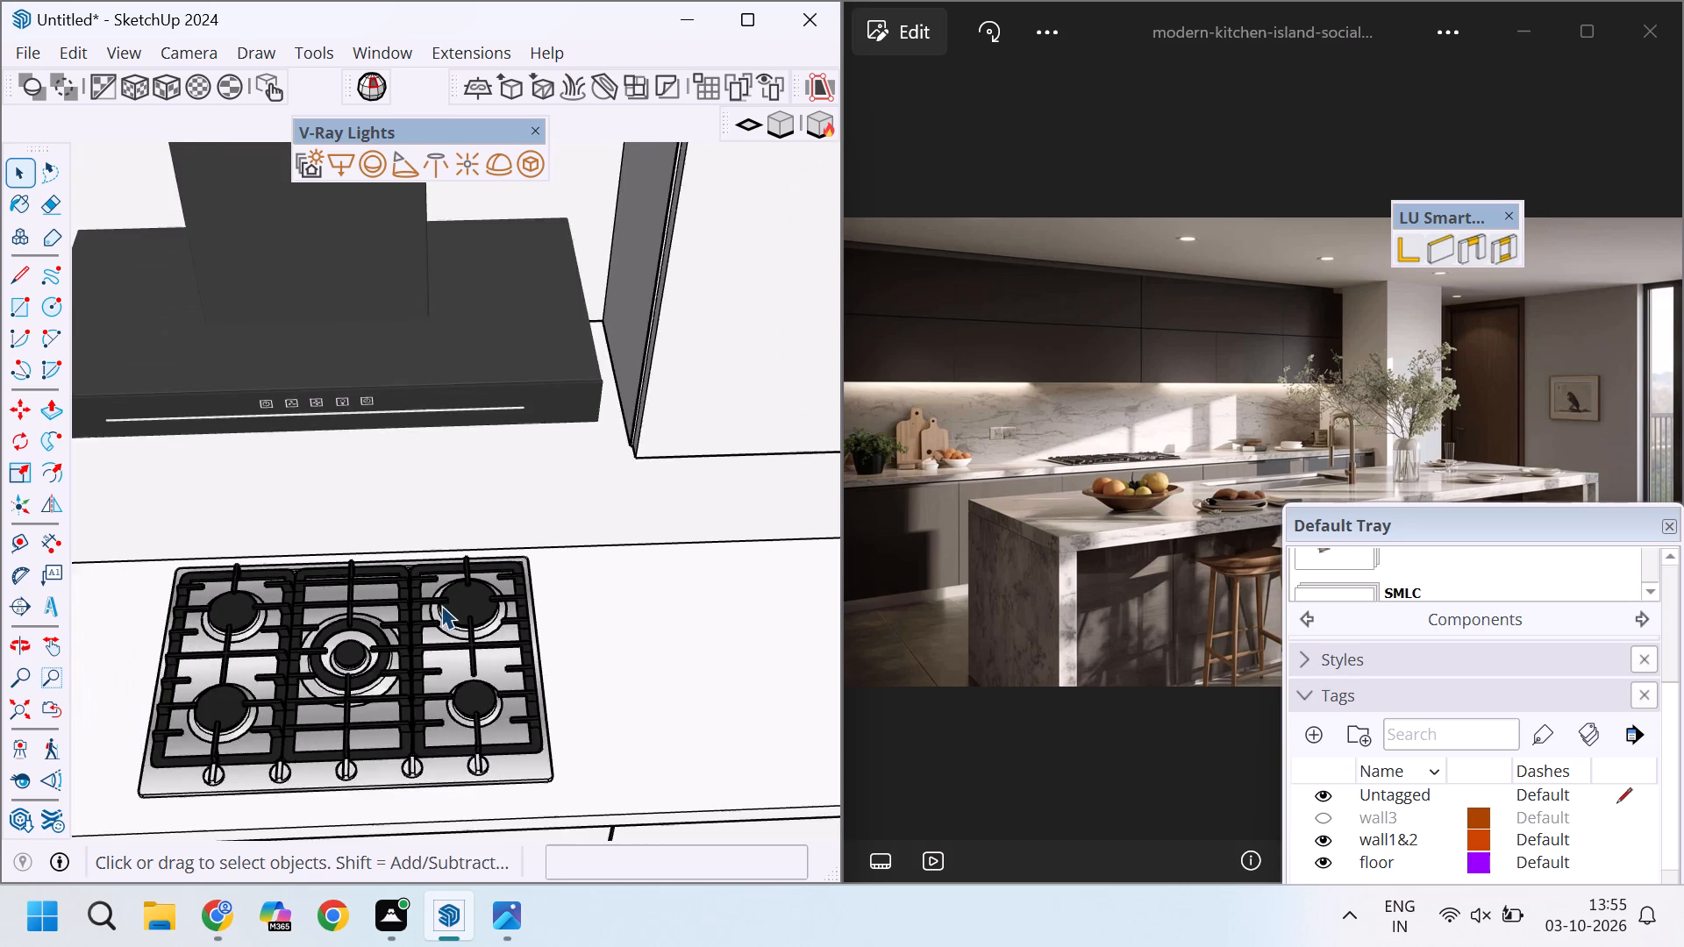
scroll(441, 605, down, 6)
scroll(456, 609, up, 4)
scroll(457, 609, down, 2)
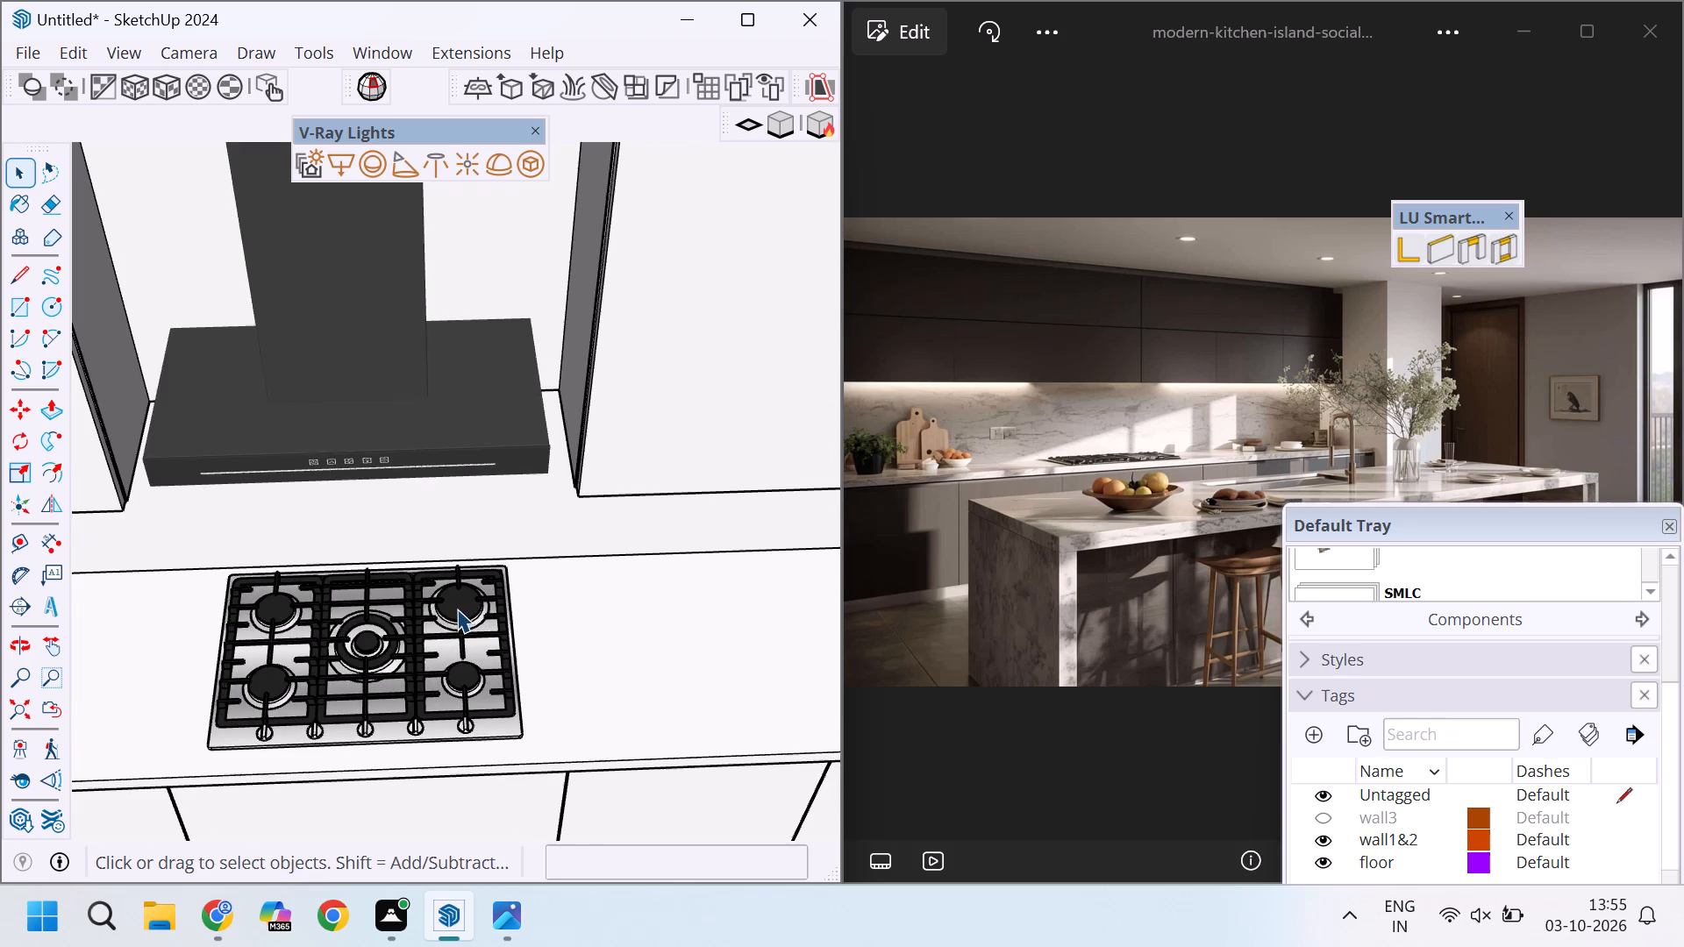
scroll(457, 609, down, 7)
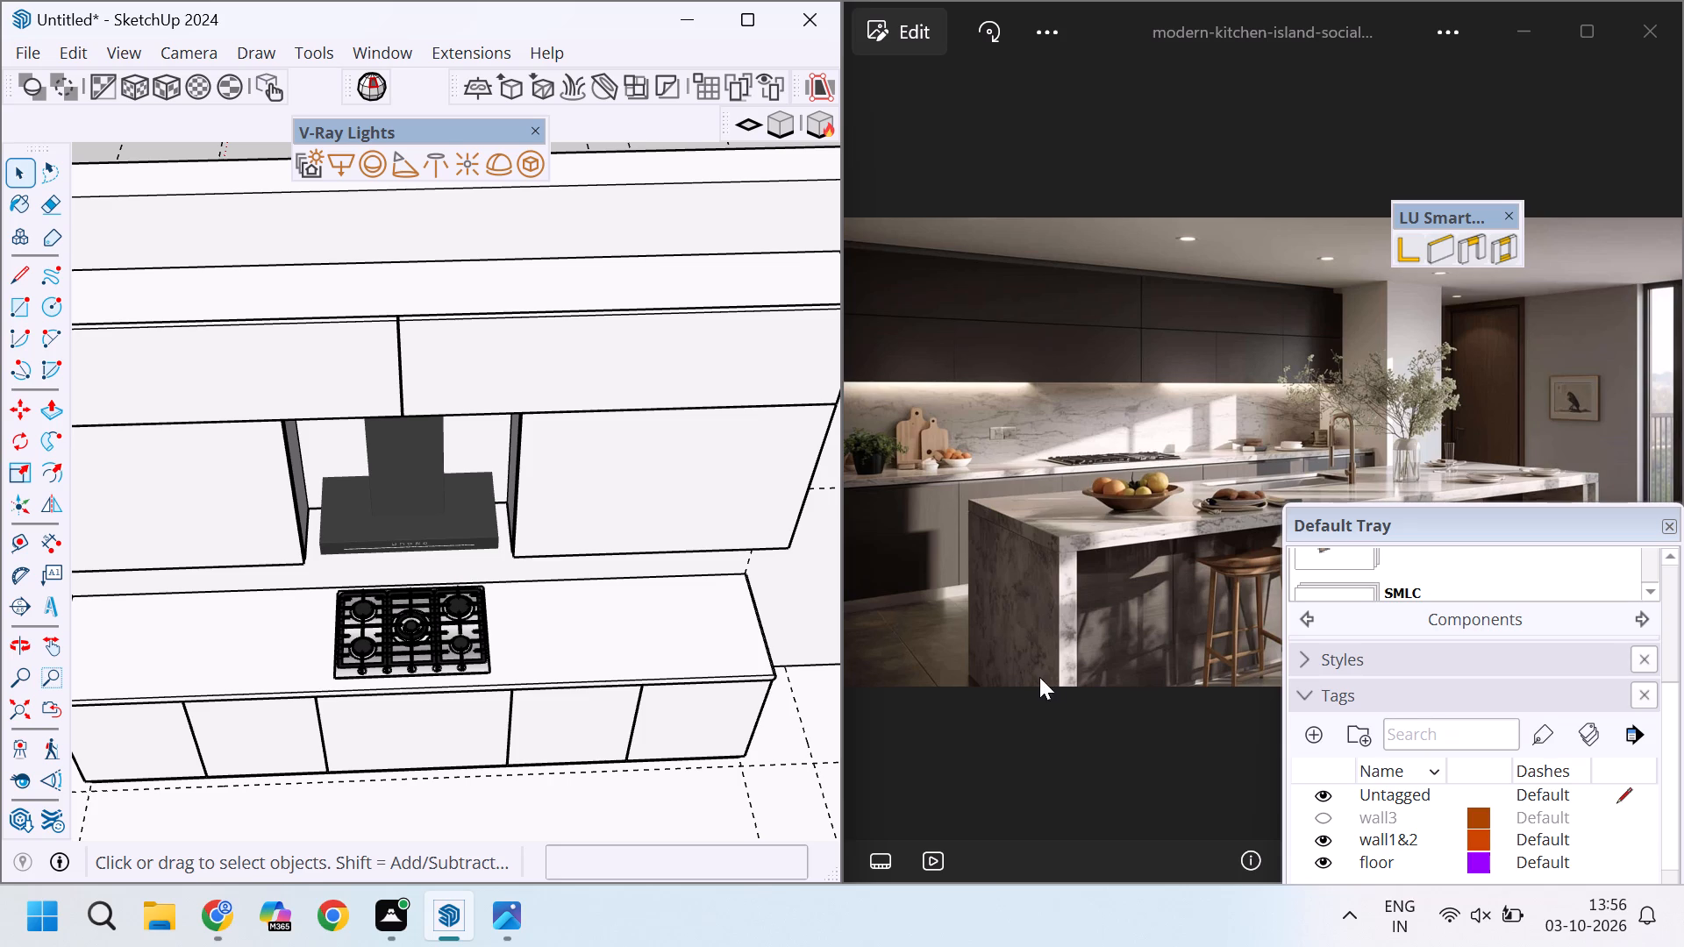
scroll(503, 495, down, 9)
scroll(567, 589, up, 3)
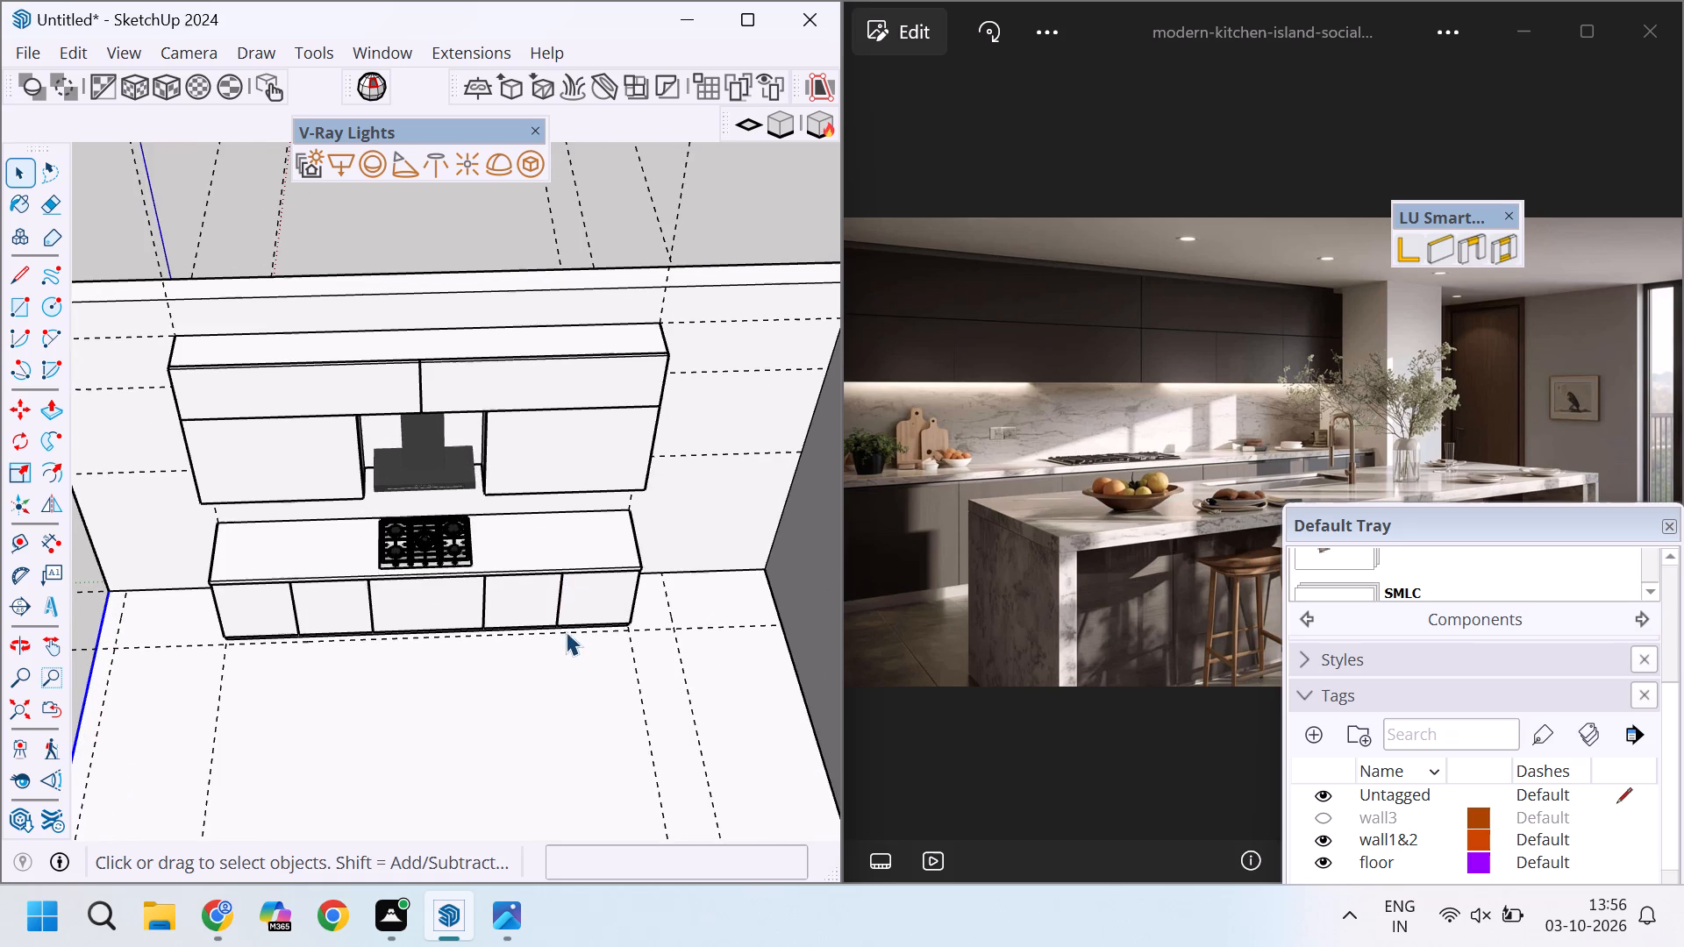
scroll(363, 551, down, 10)
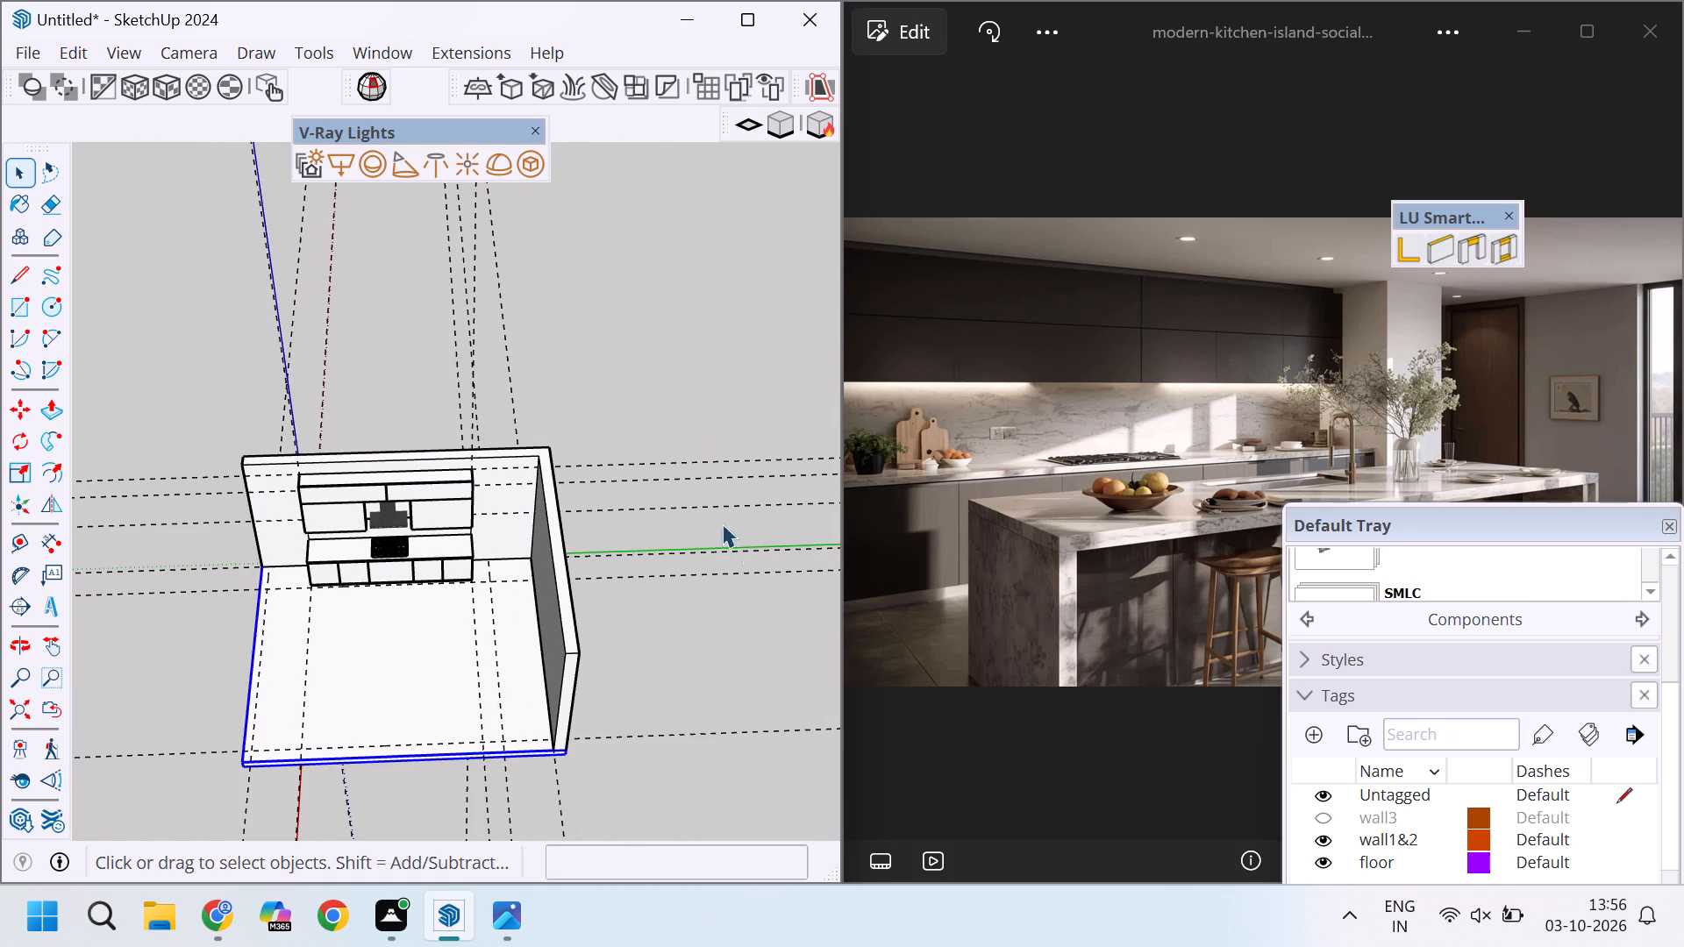
Clear the floor selection and examine the free floor and wall area between the base cabinets' end and the side wall.
click(667, 392)
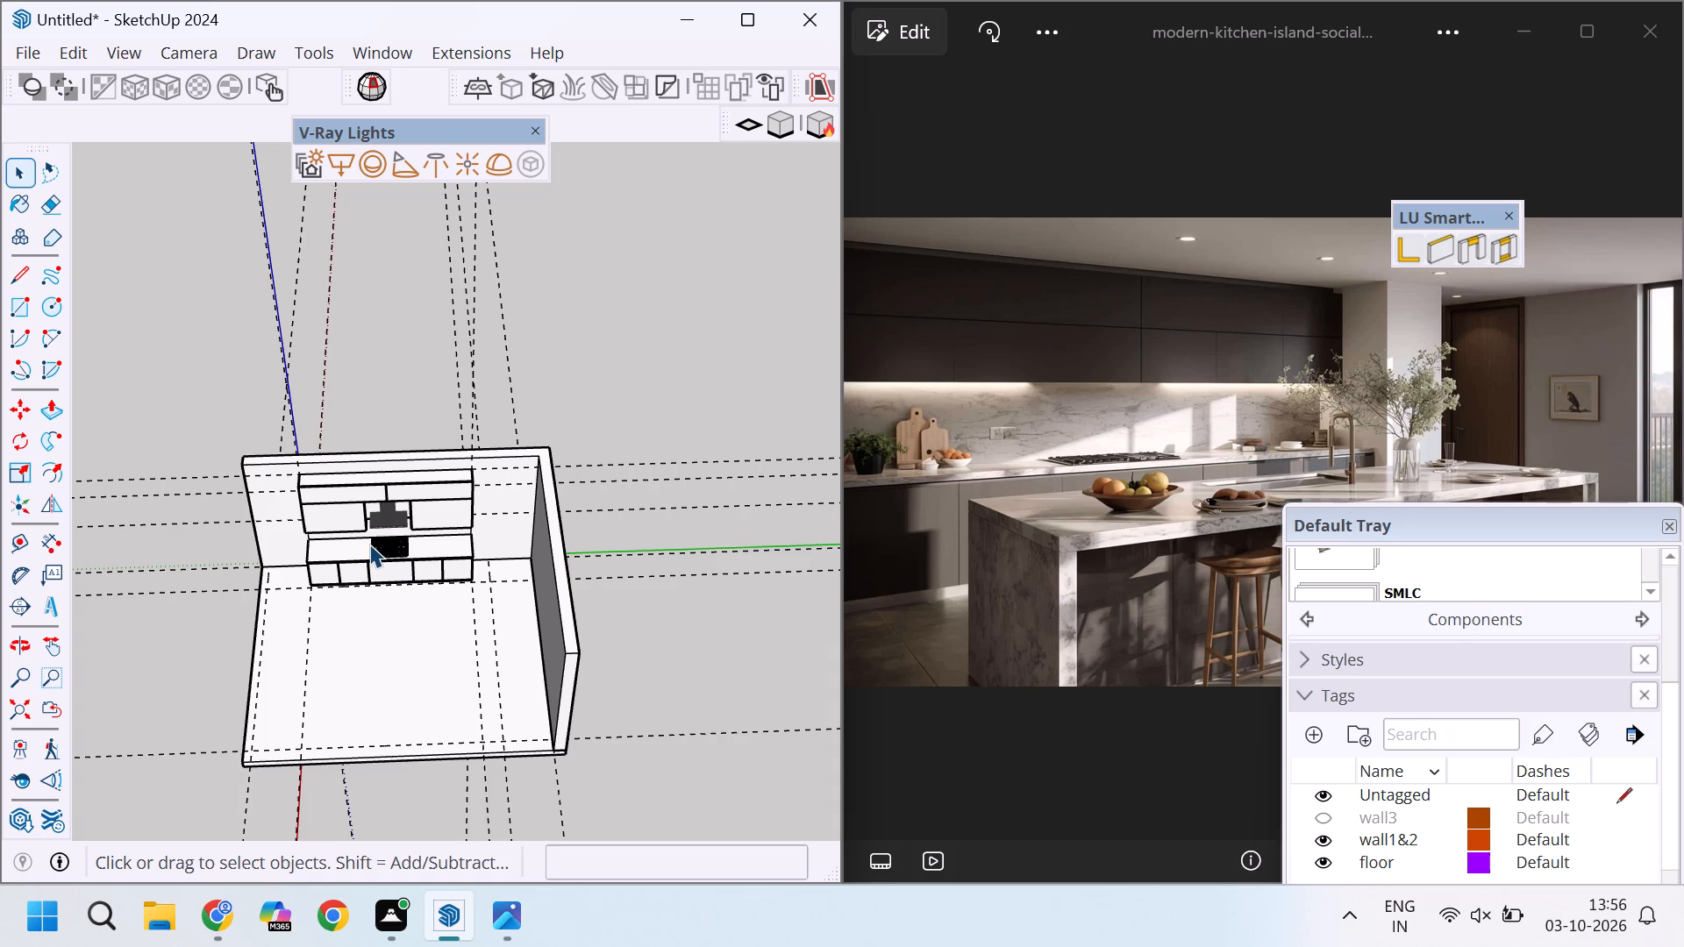
scroll(420, 560, up, 3)
scroll(491, 549, up, 7)
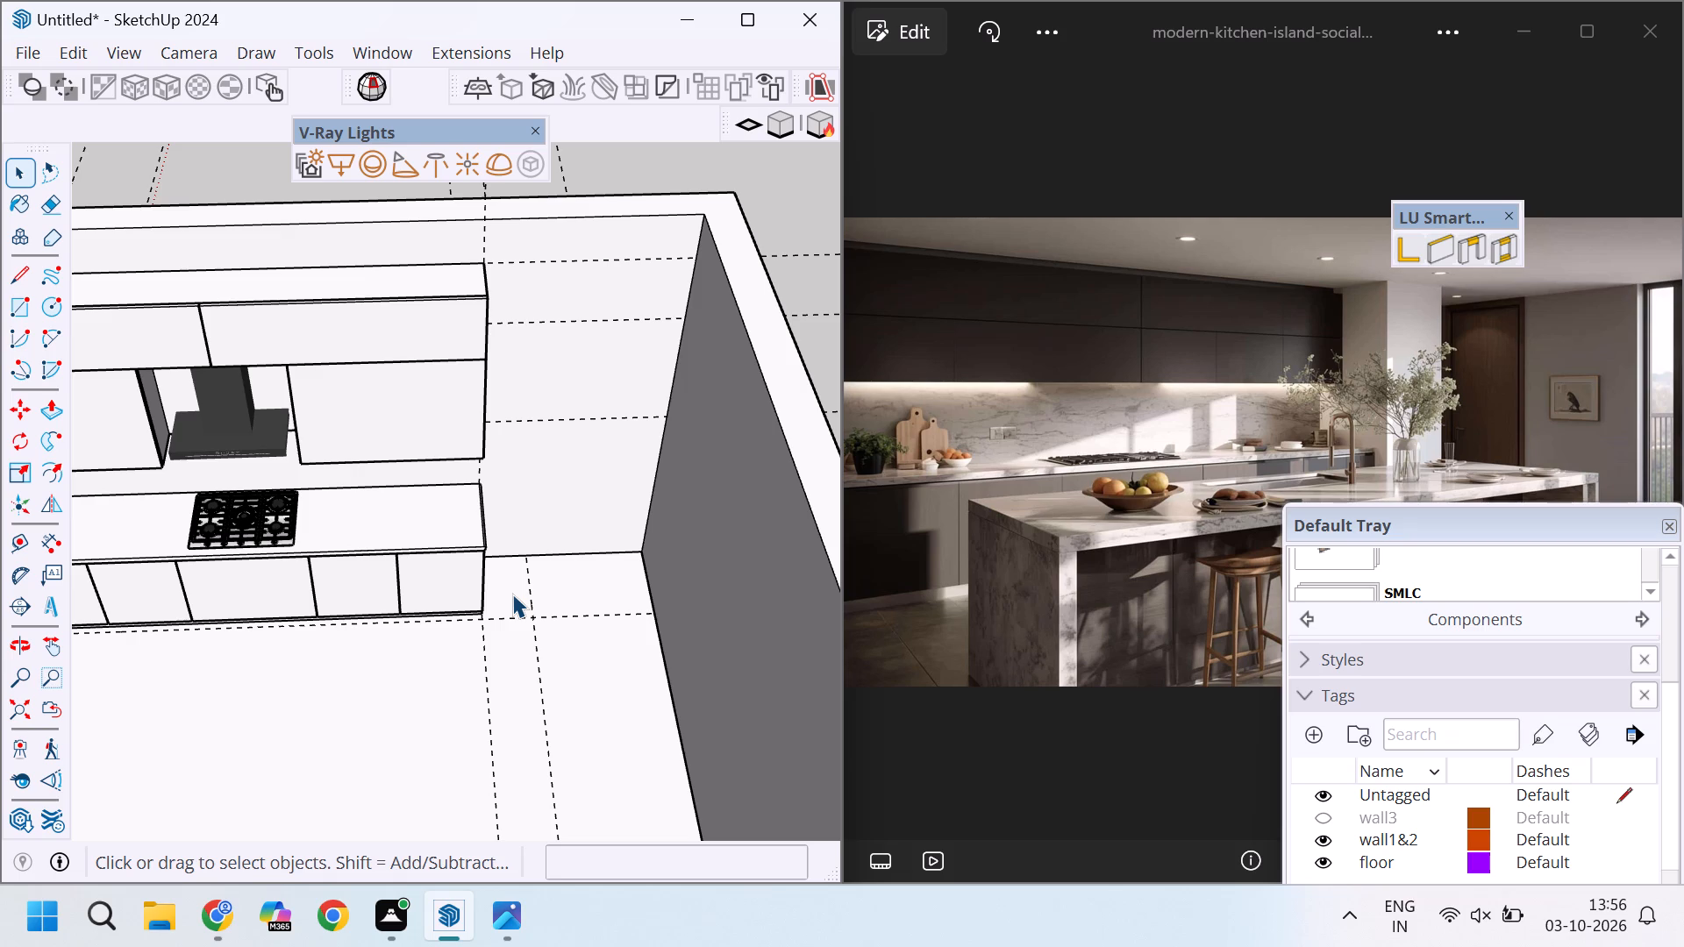
scroll(512, 594, up, 2)
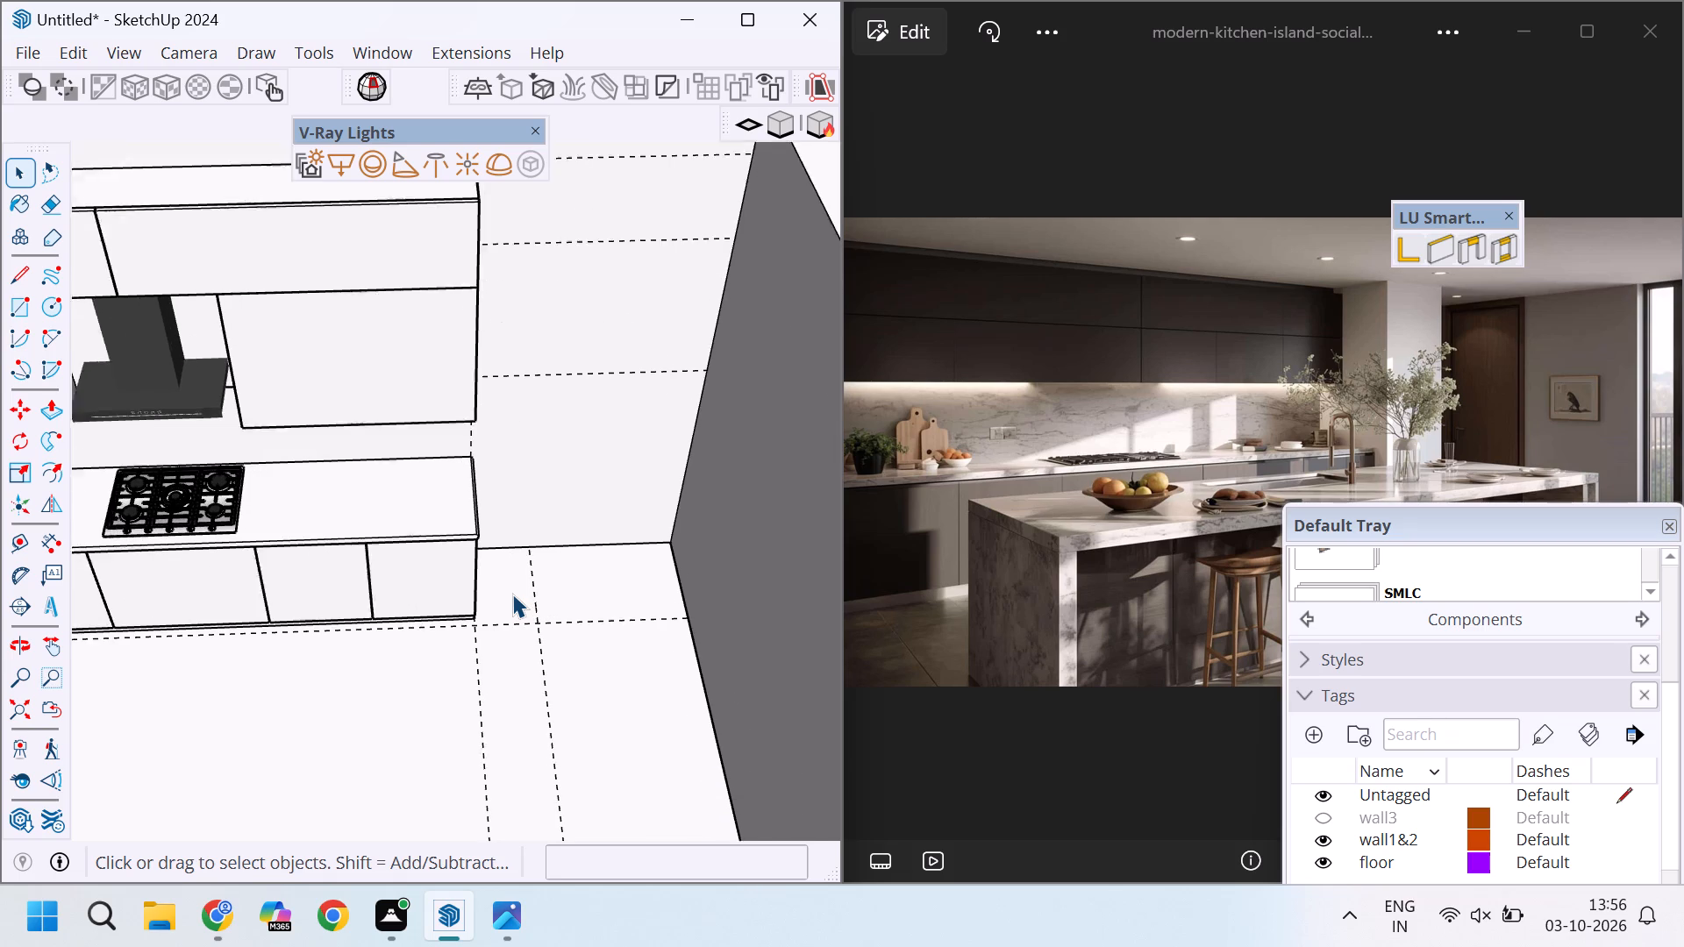
scroll(512, 594, up, 5)
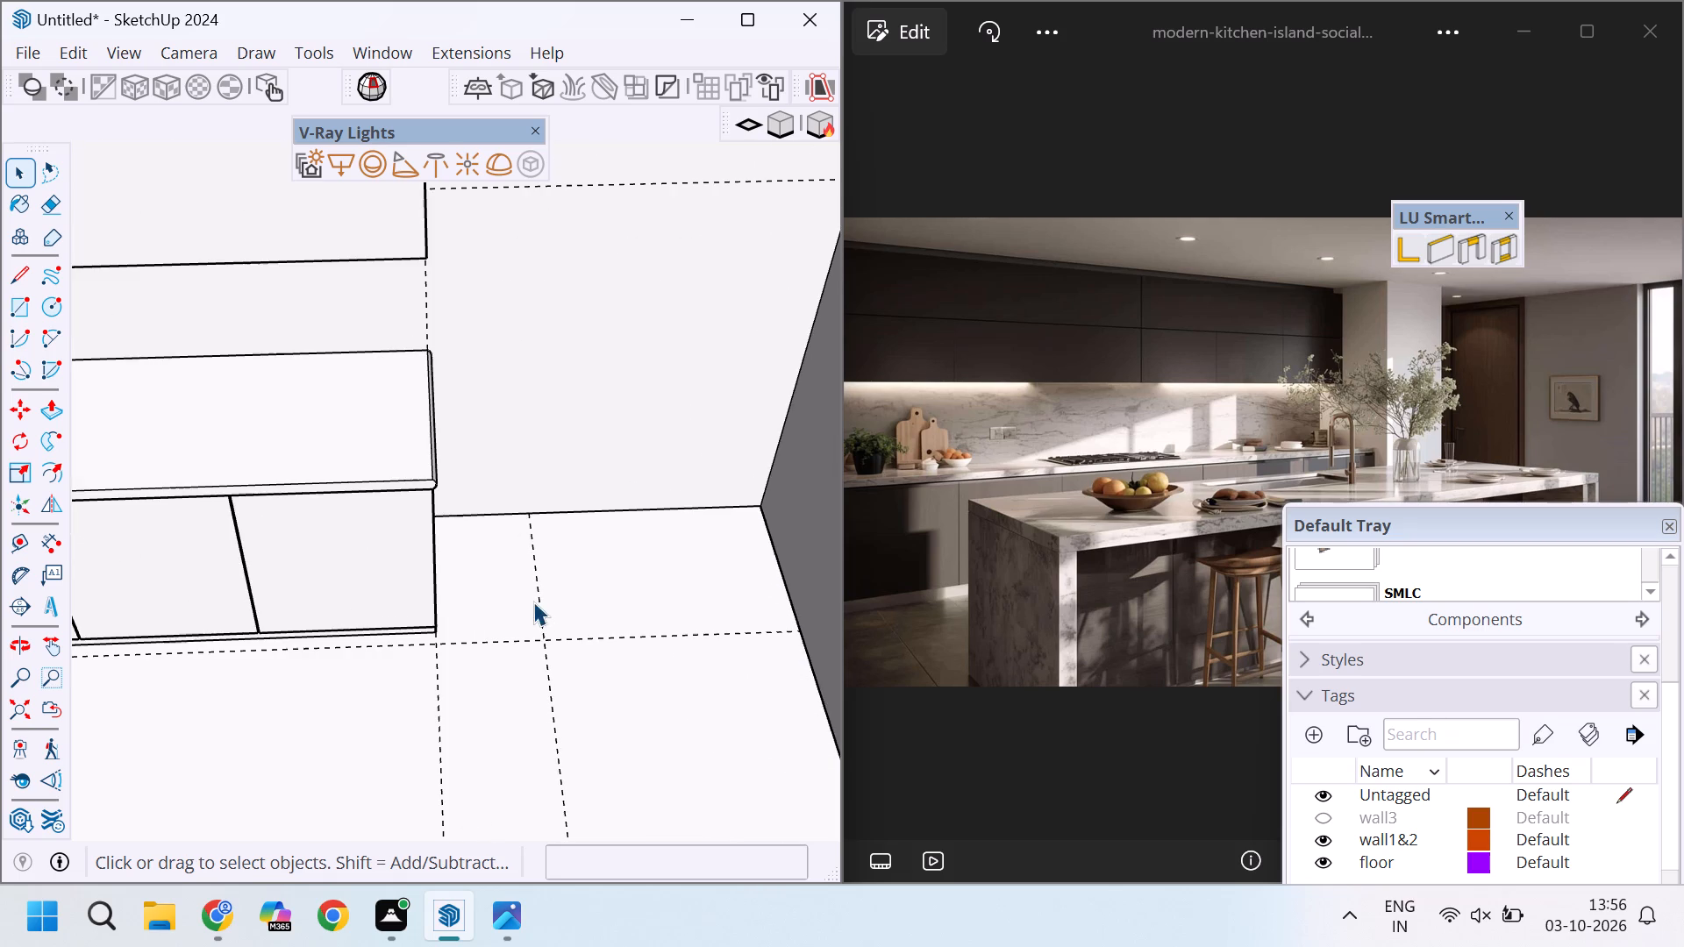
scroll(496, 624, up, 3)
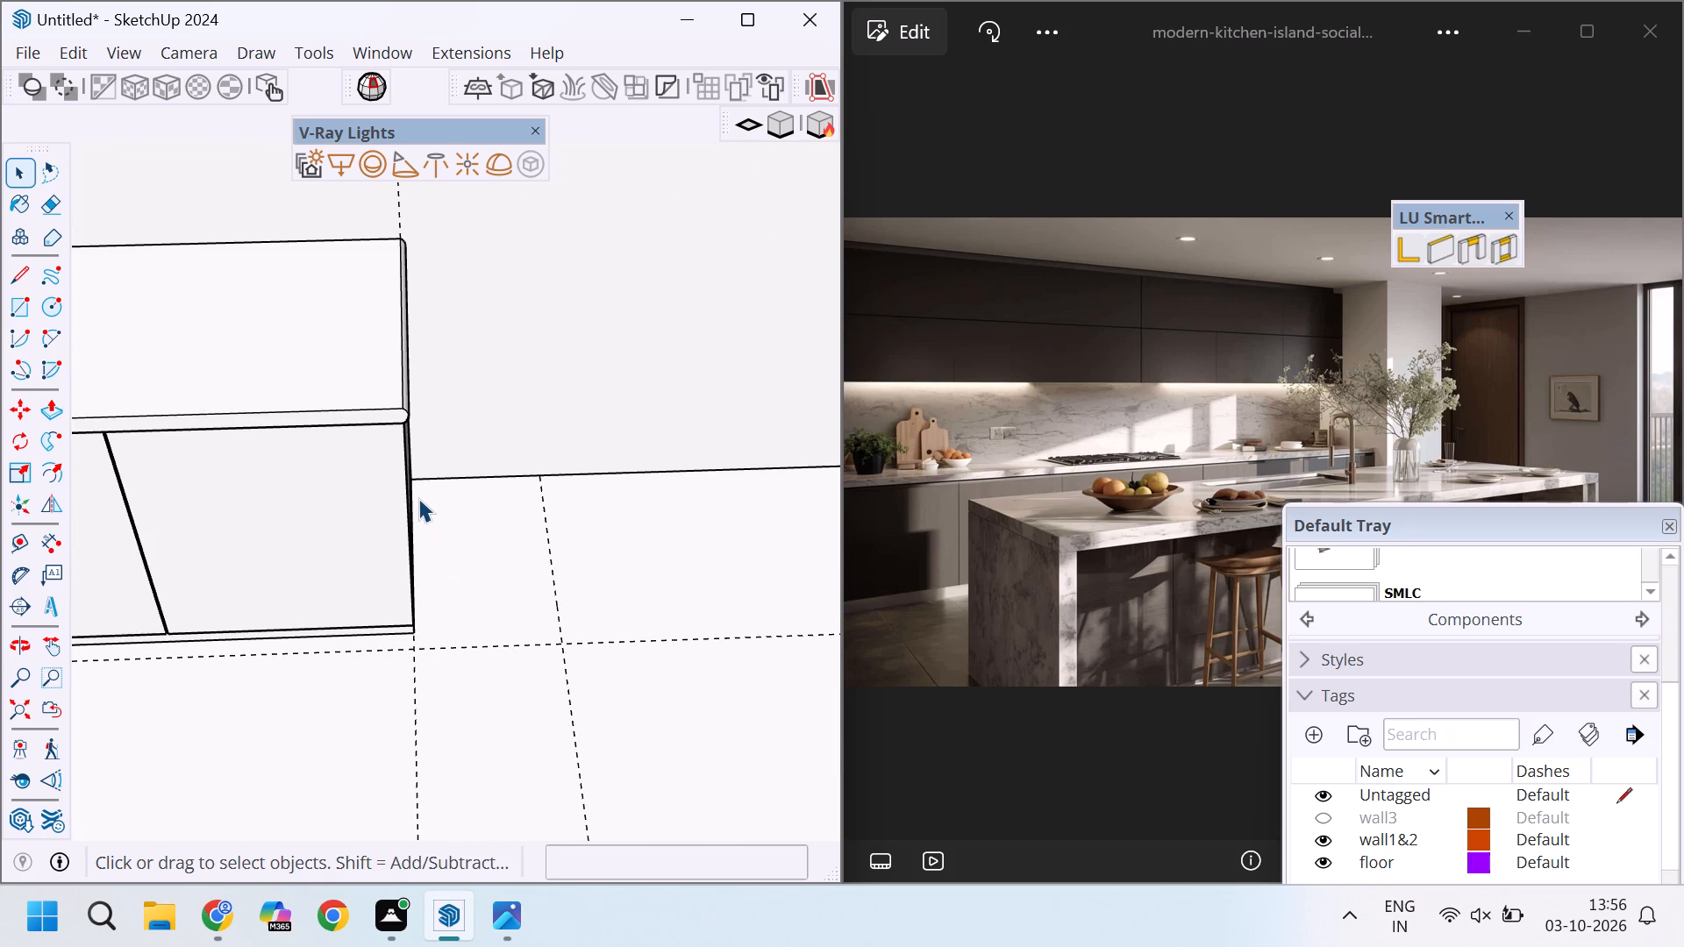
scroll(413, 462, up, 4)
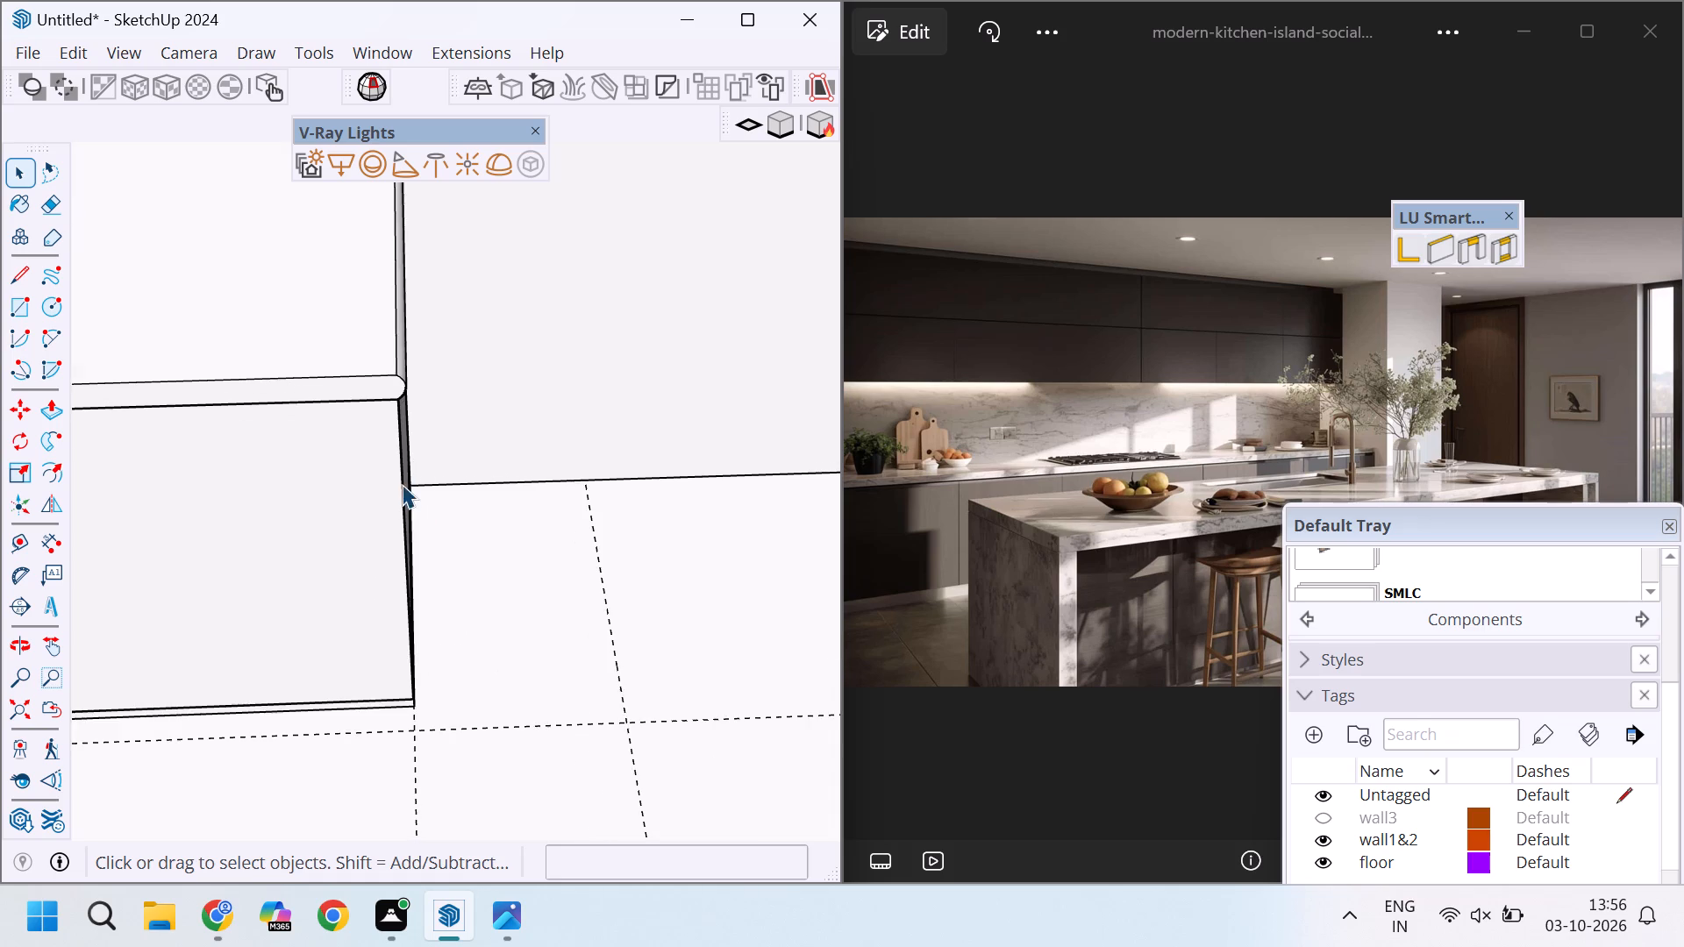
scroll(402, 484, up, 2)
scroll(413, 487, down, 9)
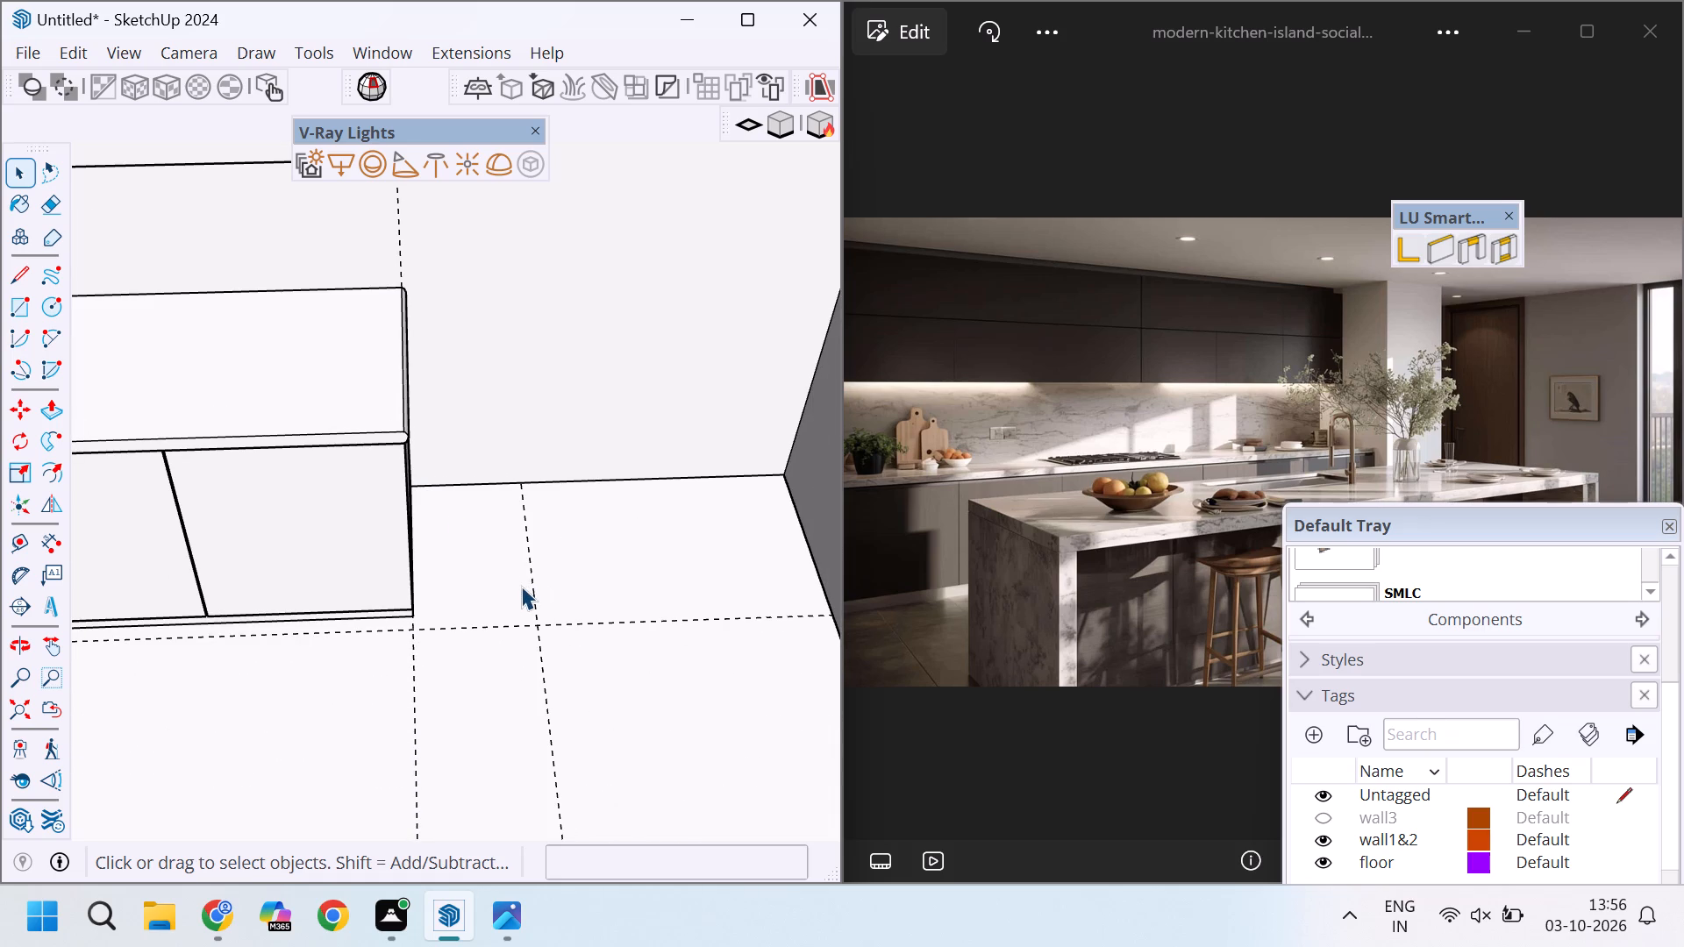
middle_drag(482, 581, 367, 545)
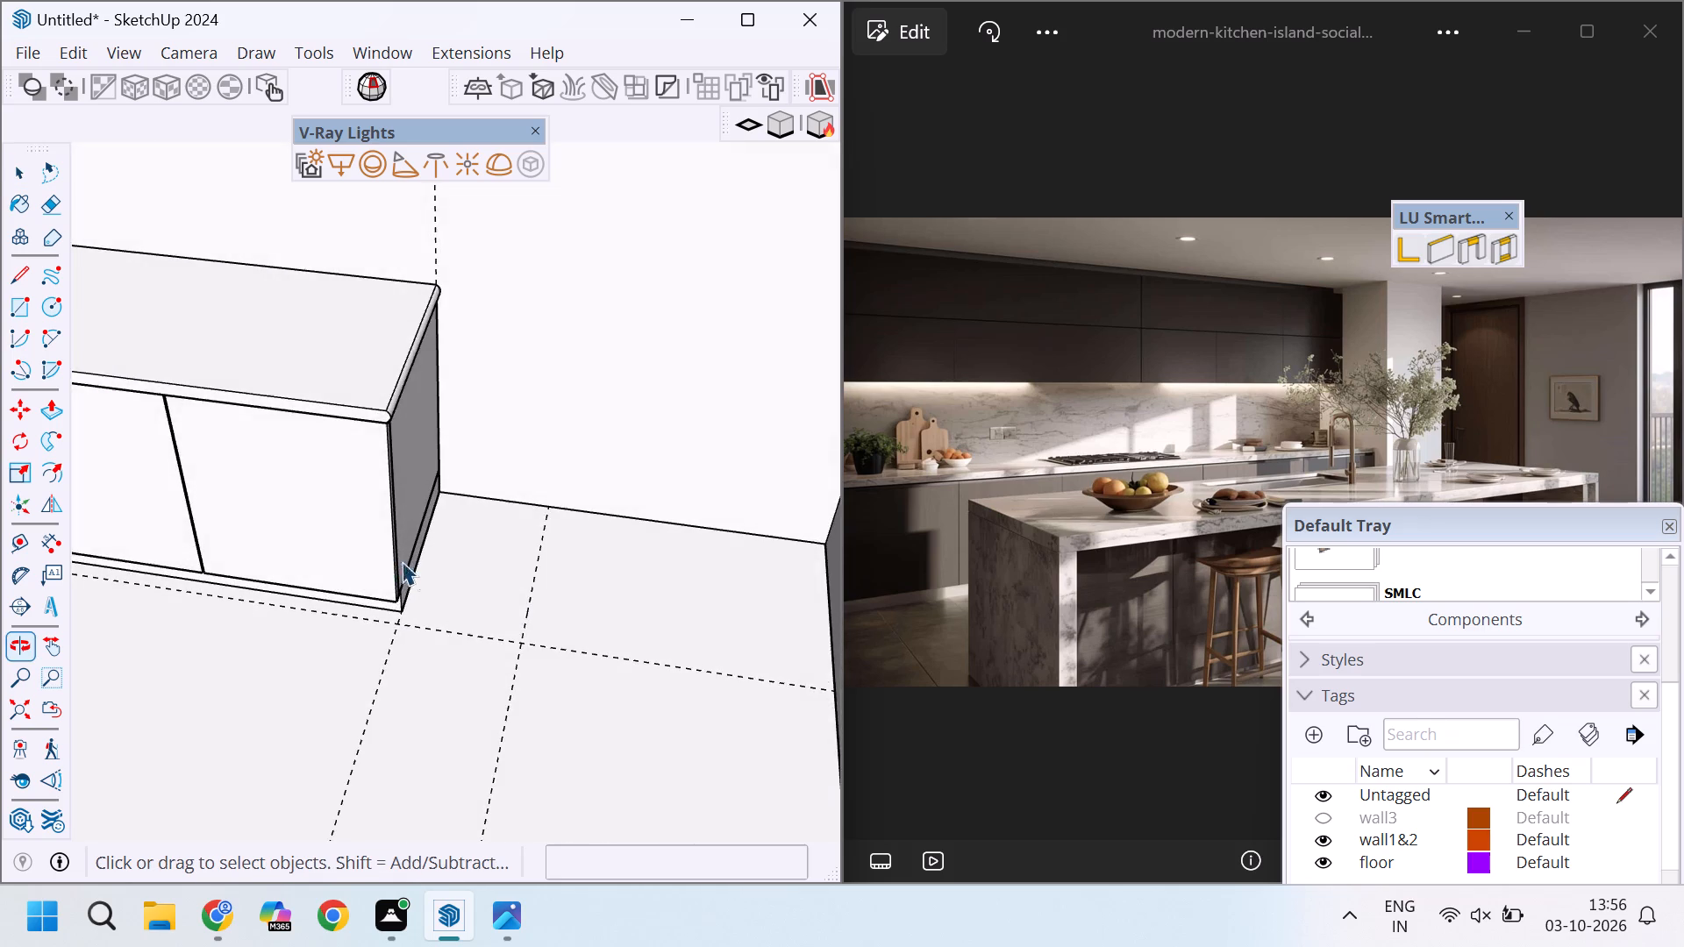
scroll(417, 566, up, 3)
scroll(430, 599, down, 7)
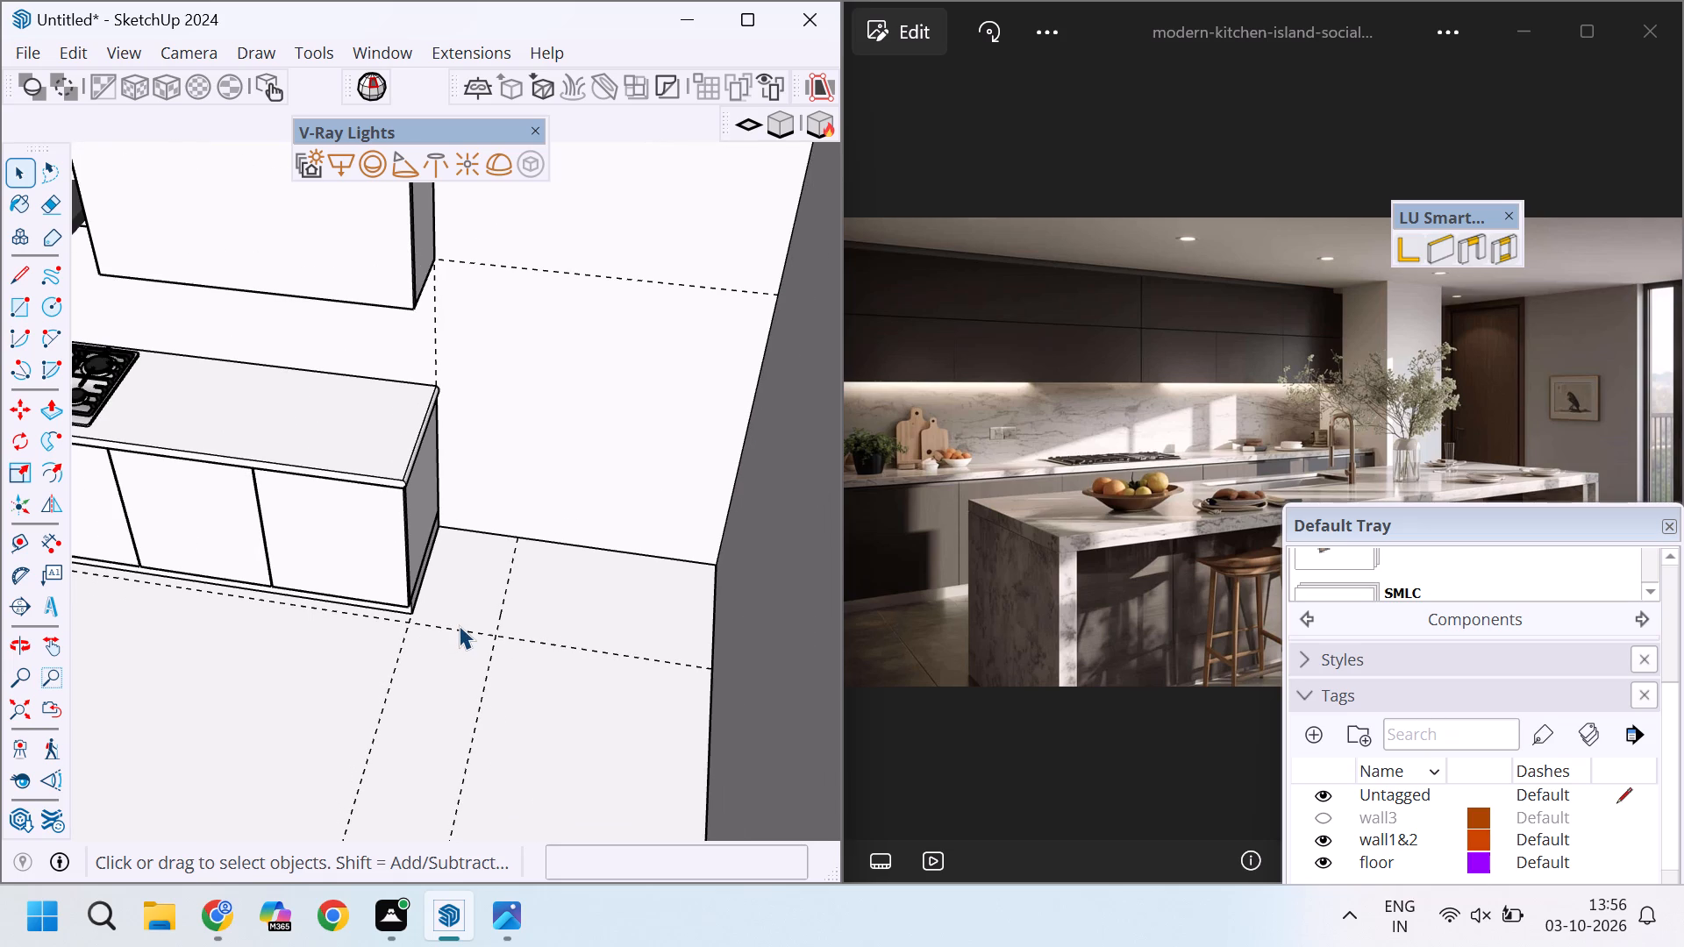
scroll(428, 562, up, 3)
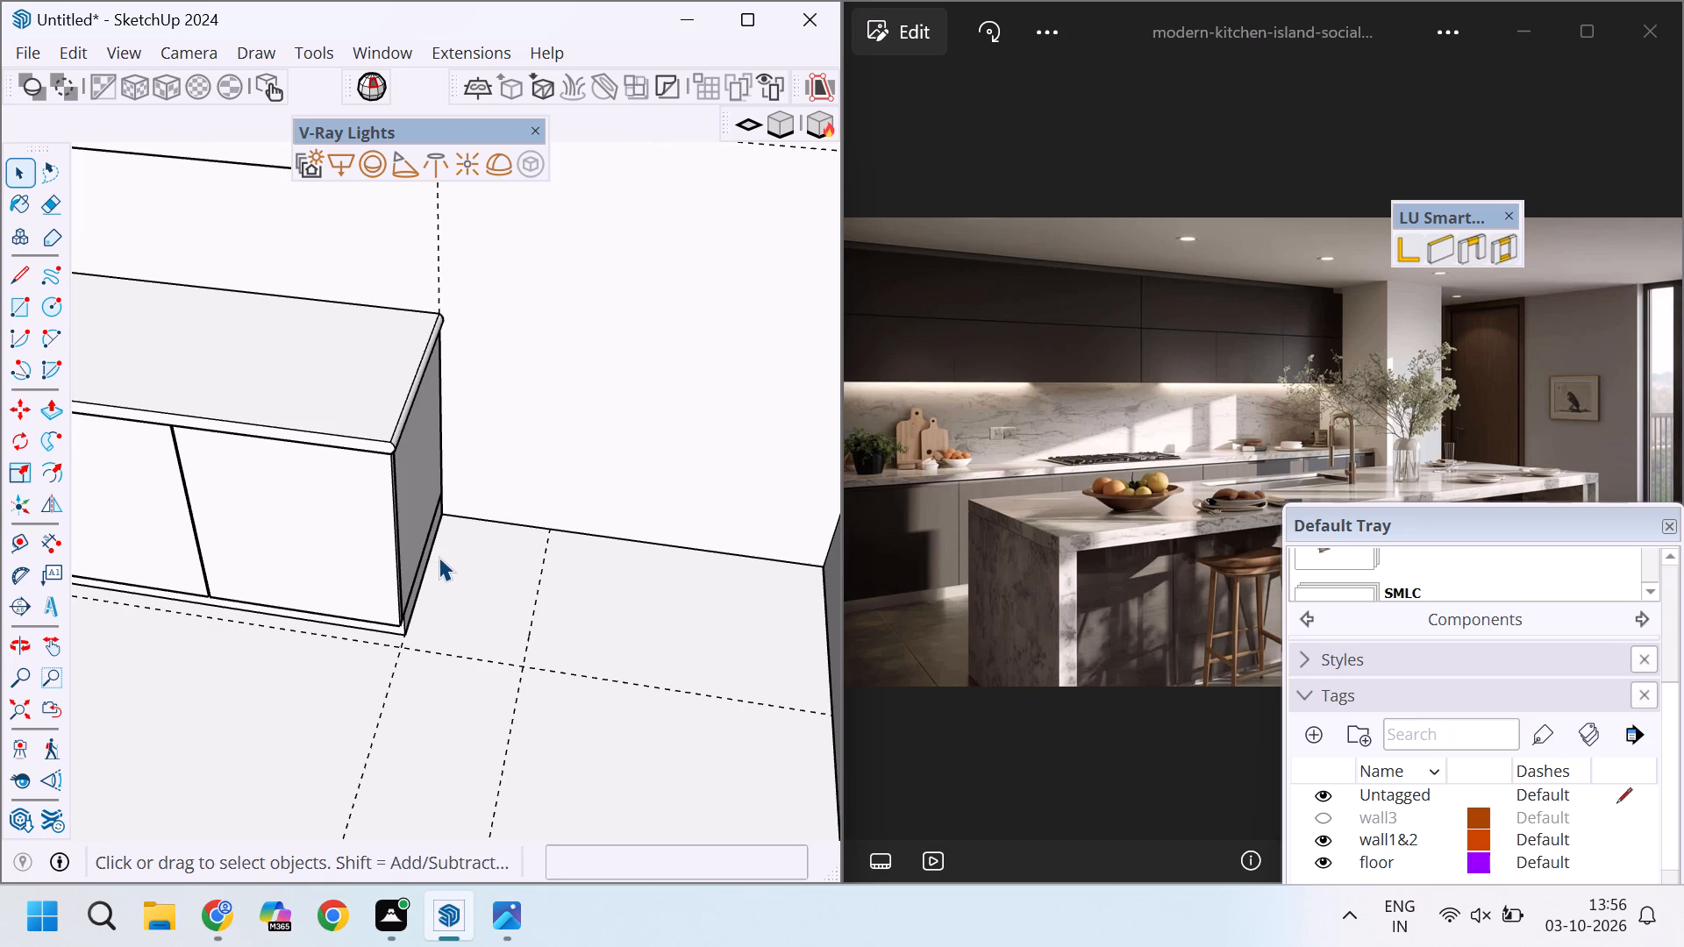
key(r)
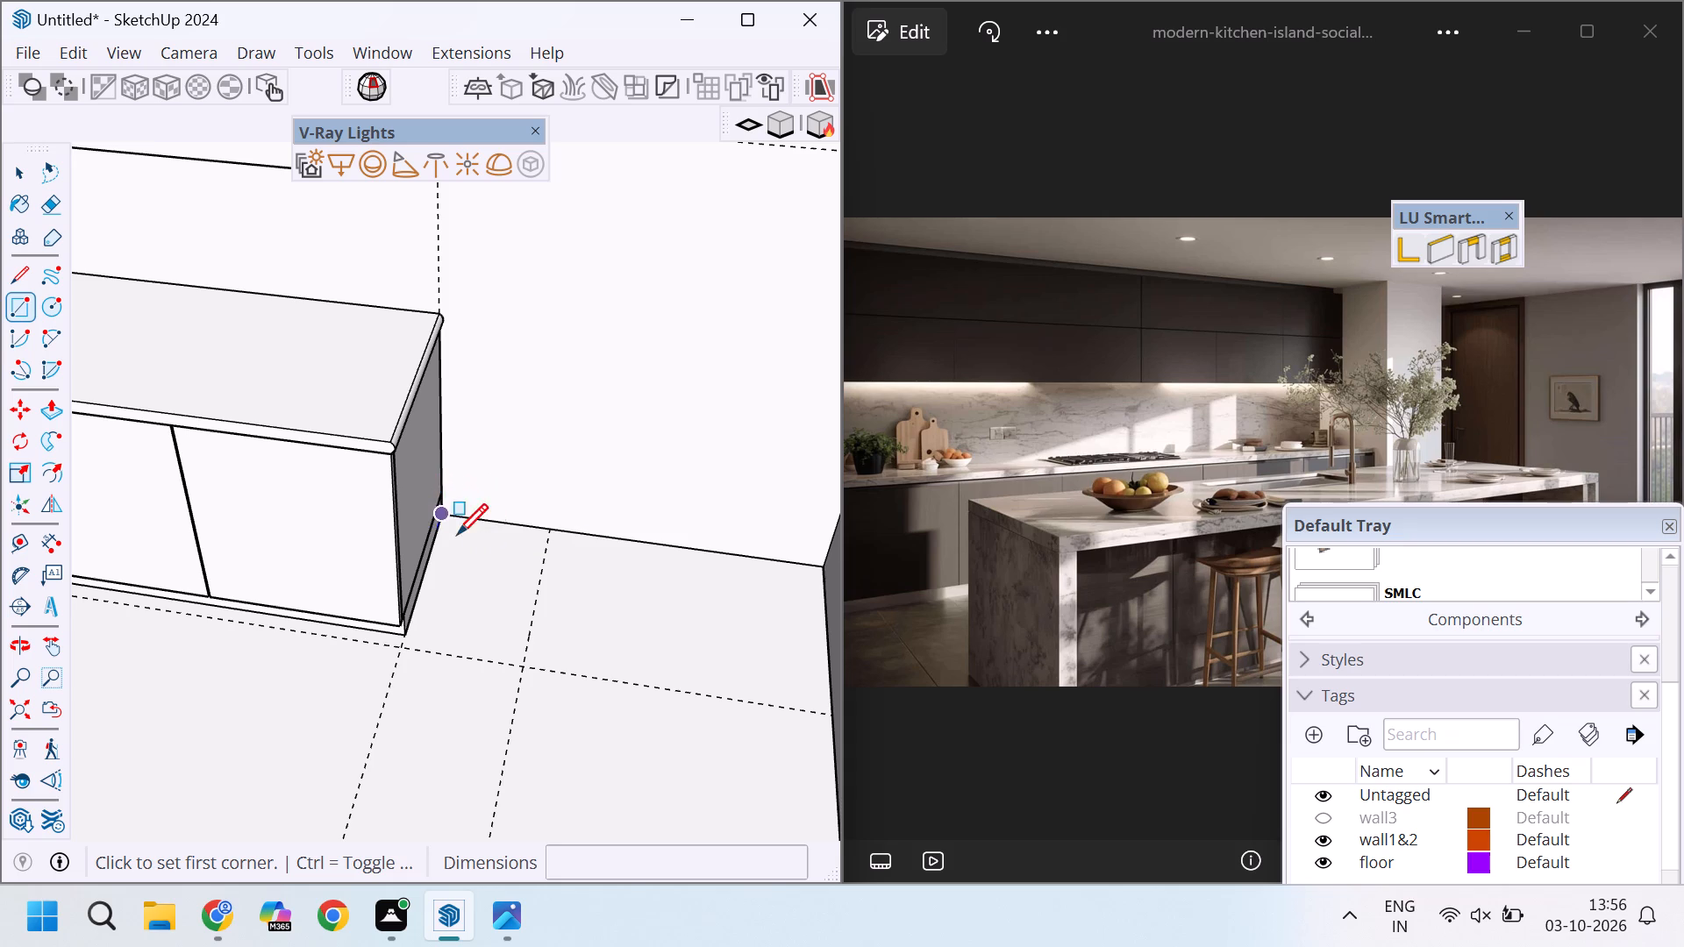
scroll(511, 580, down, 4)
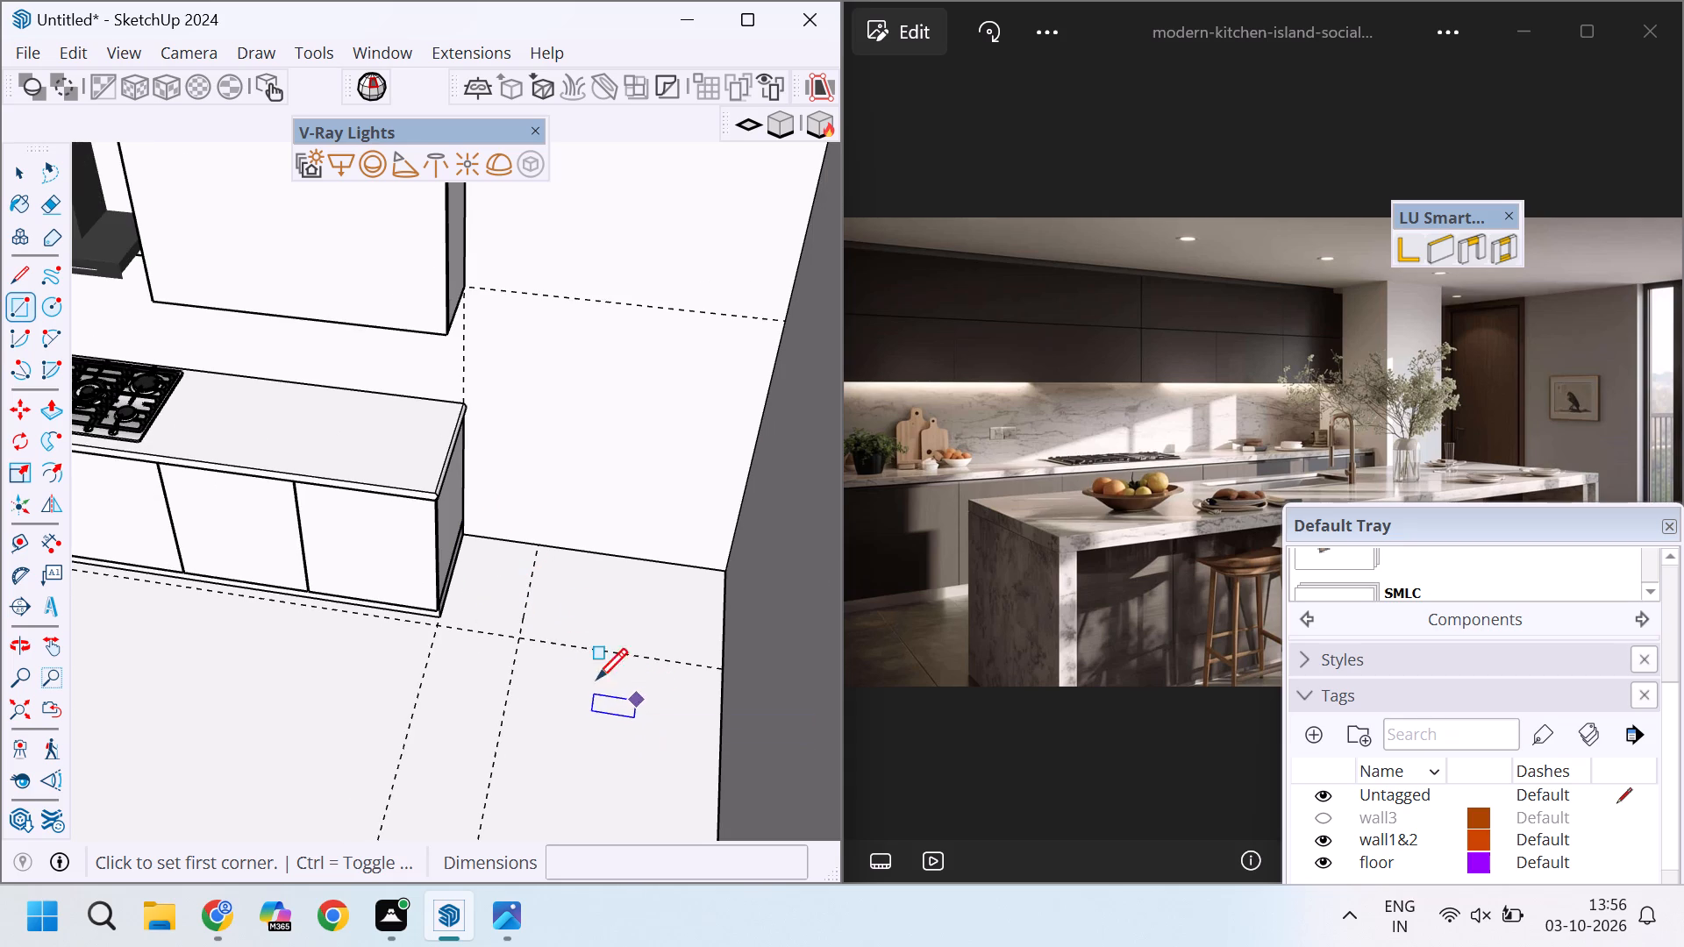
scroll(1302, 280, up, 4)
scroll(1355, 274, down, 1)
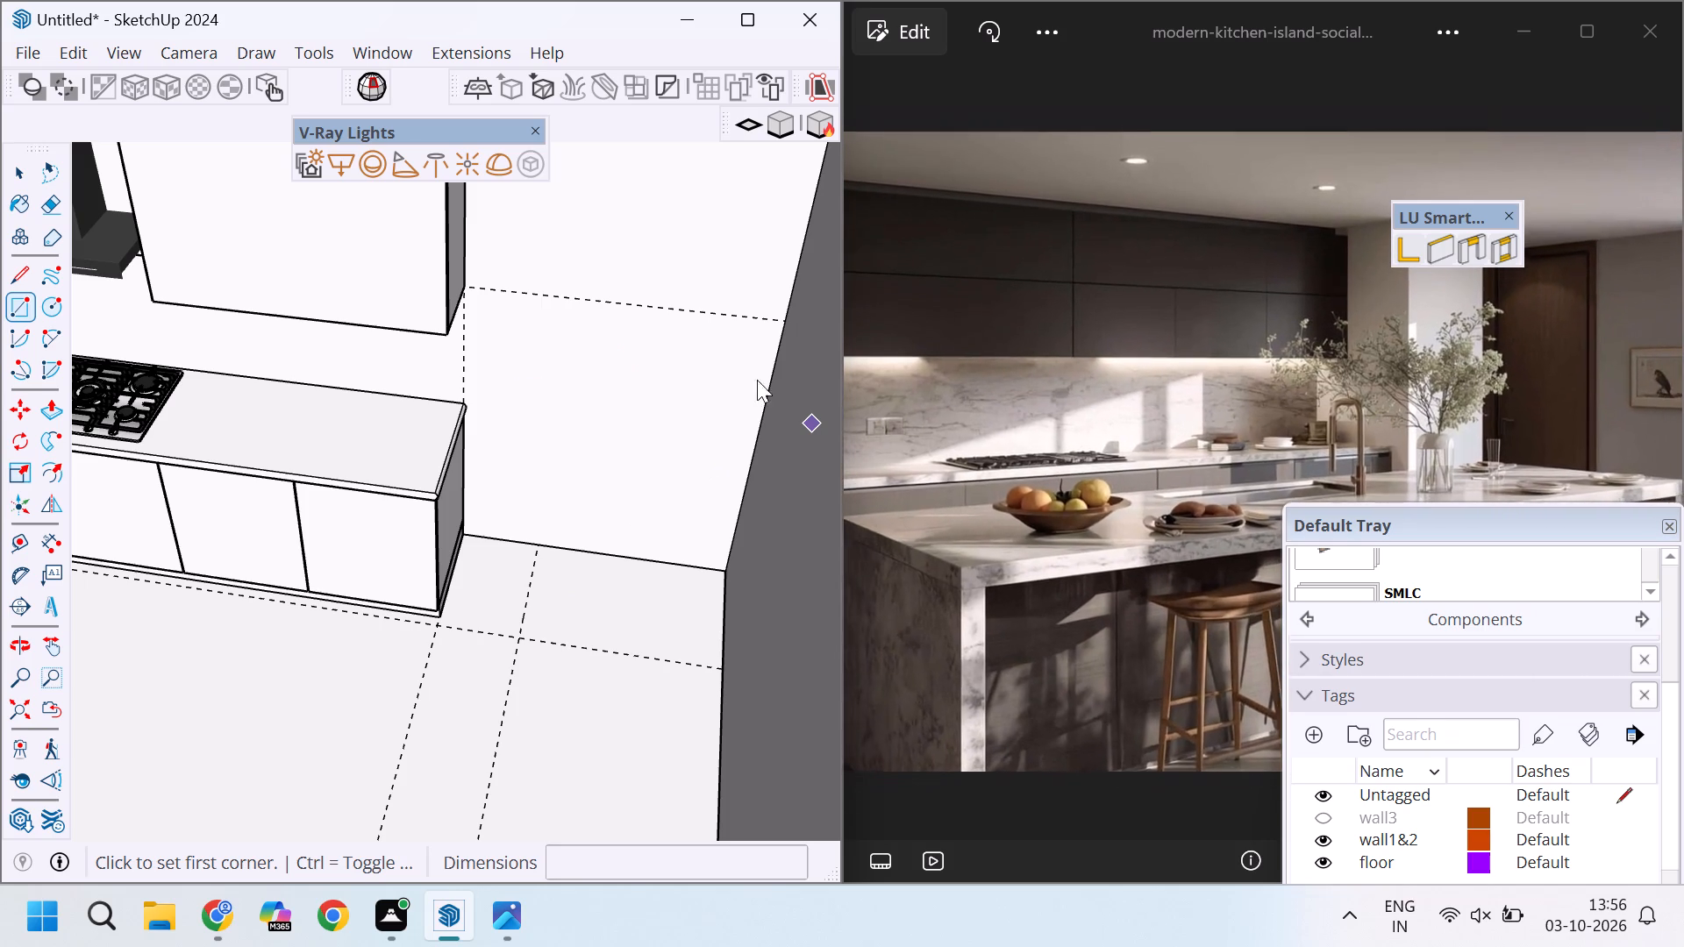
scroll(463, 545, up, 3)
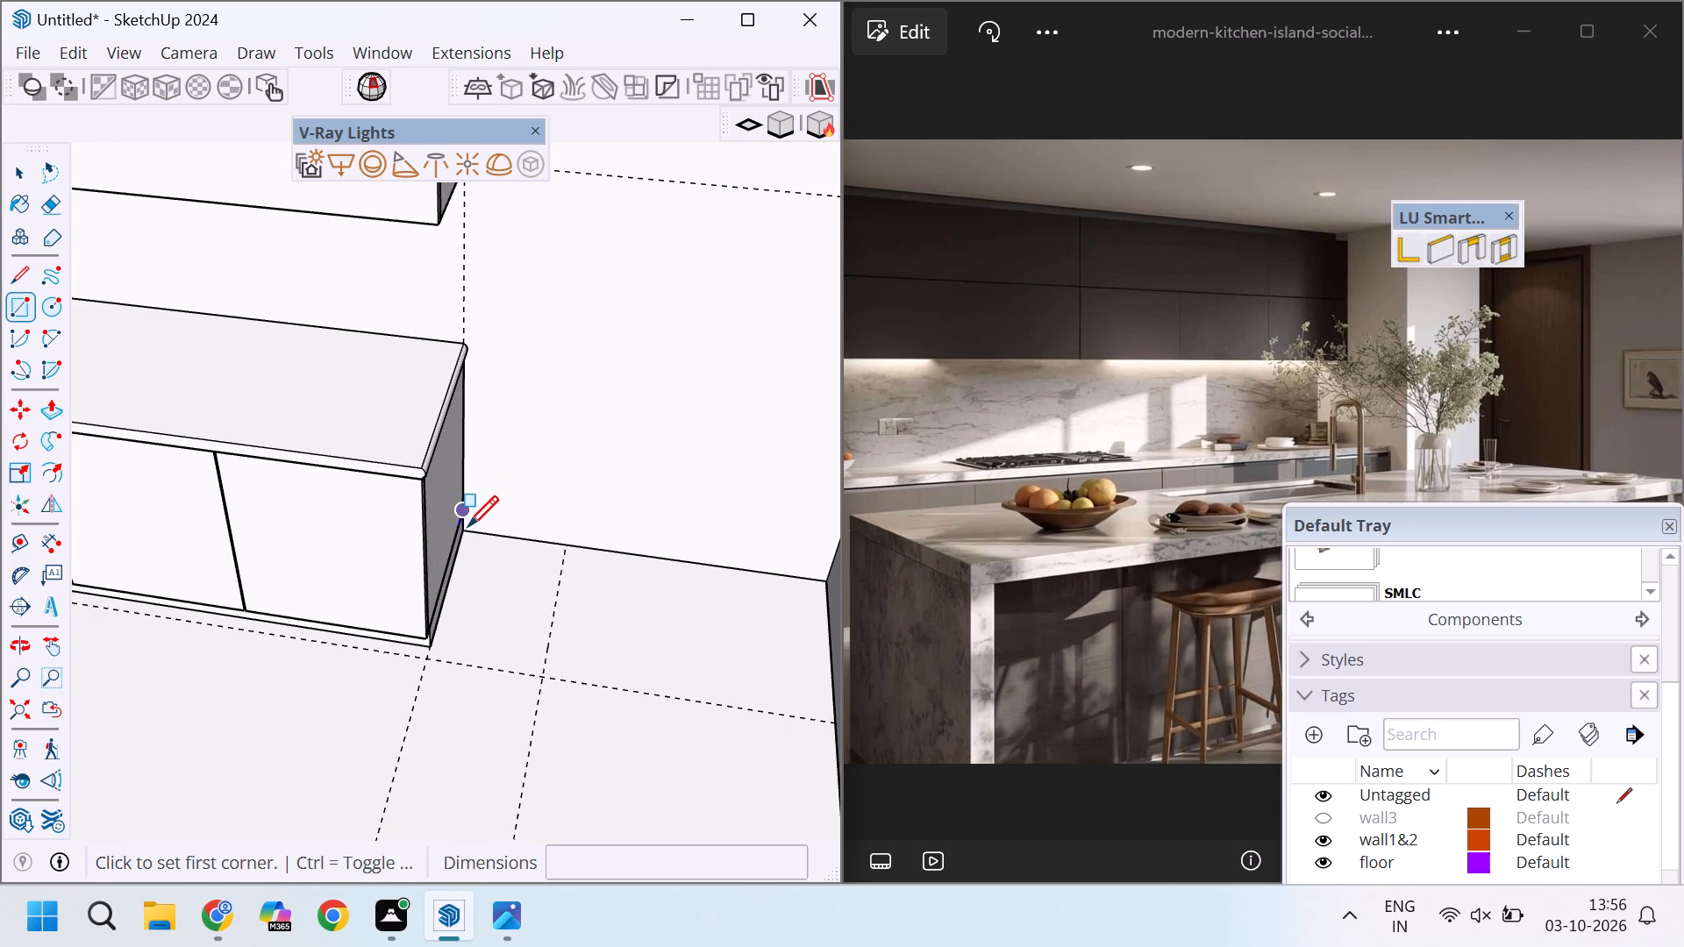
Place a guide line on the floor parallel to the back wall's base edge, offset 14" into the room.
key(t)
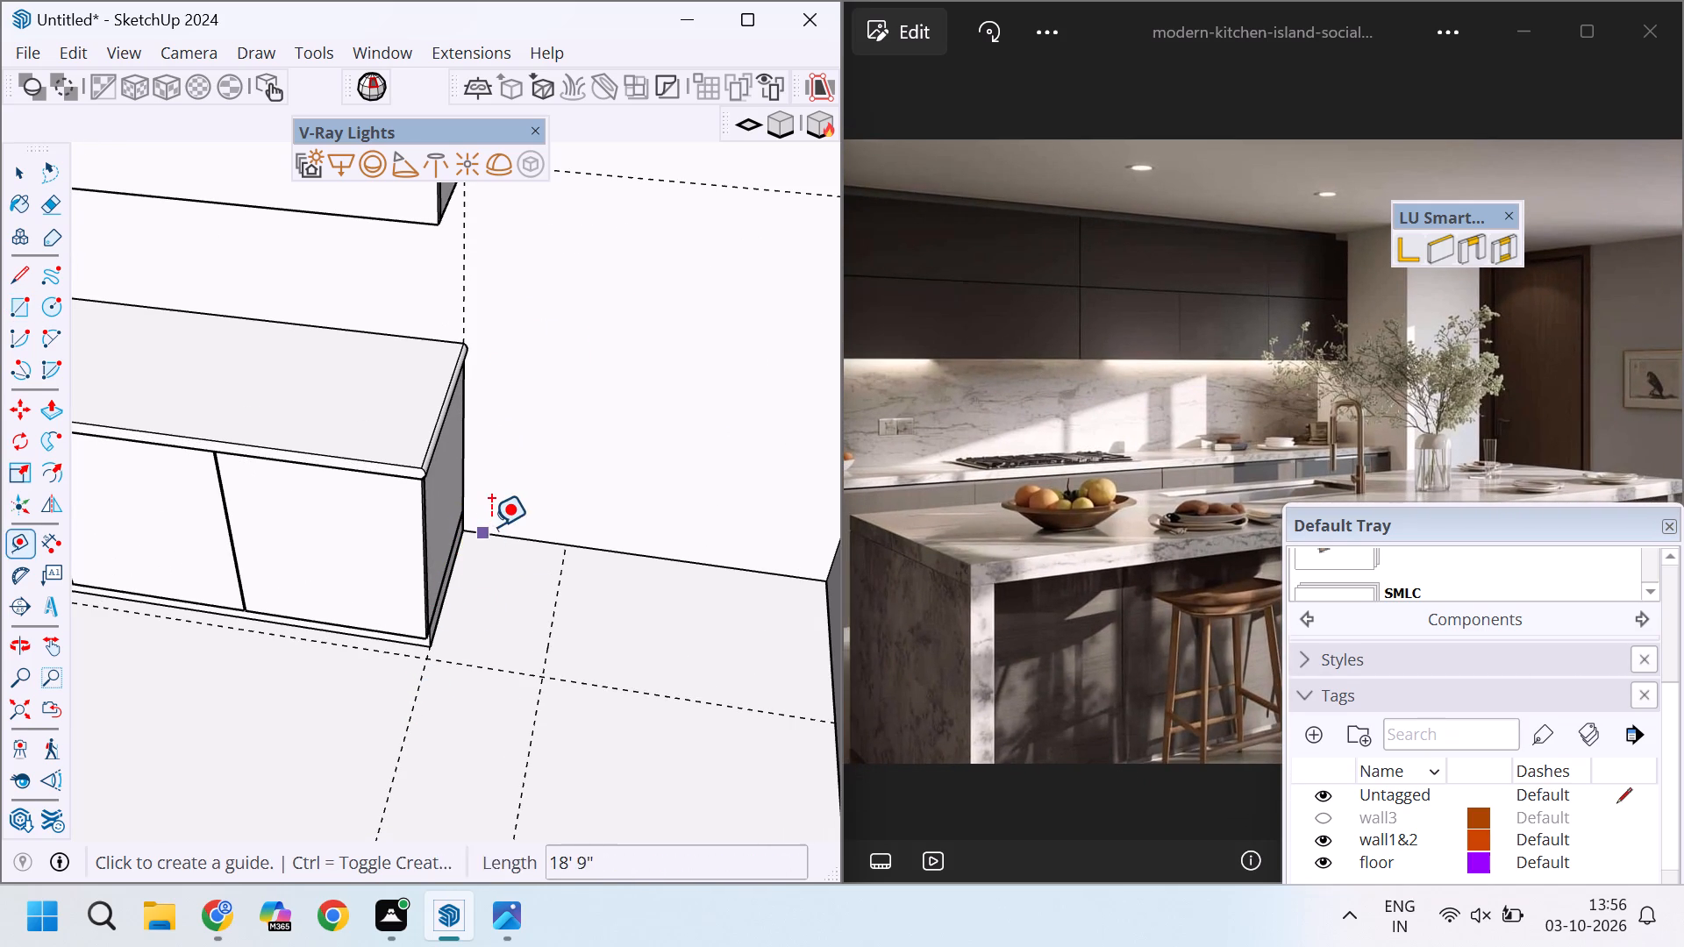
click(507, 541)
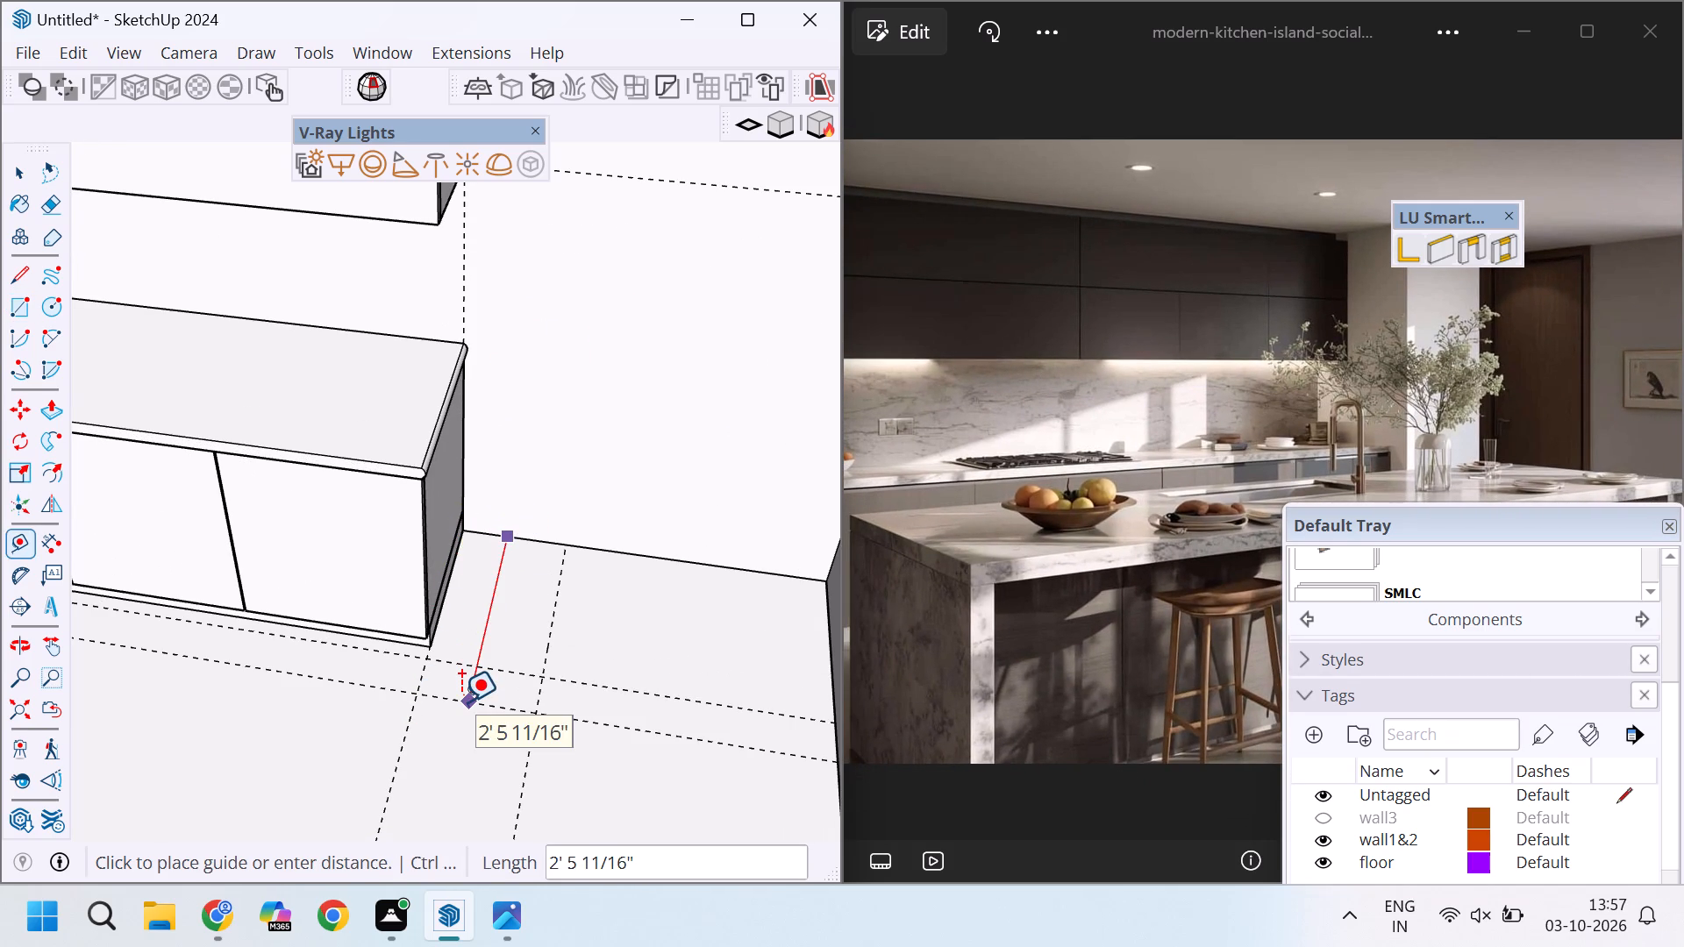
text(14)
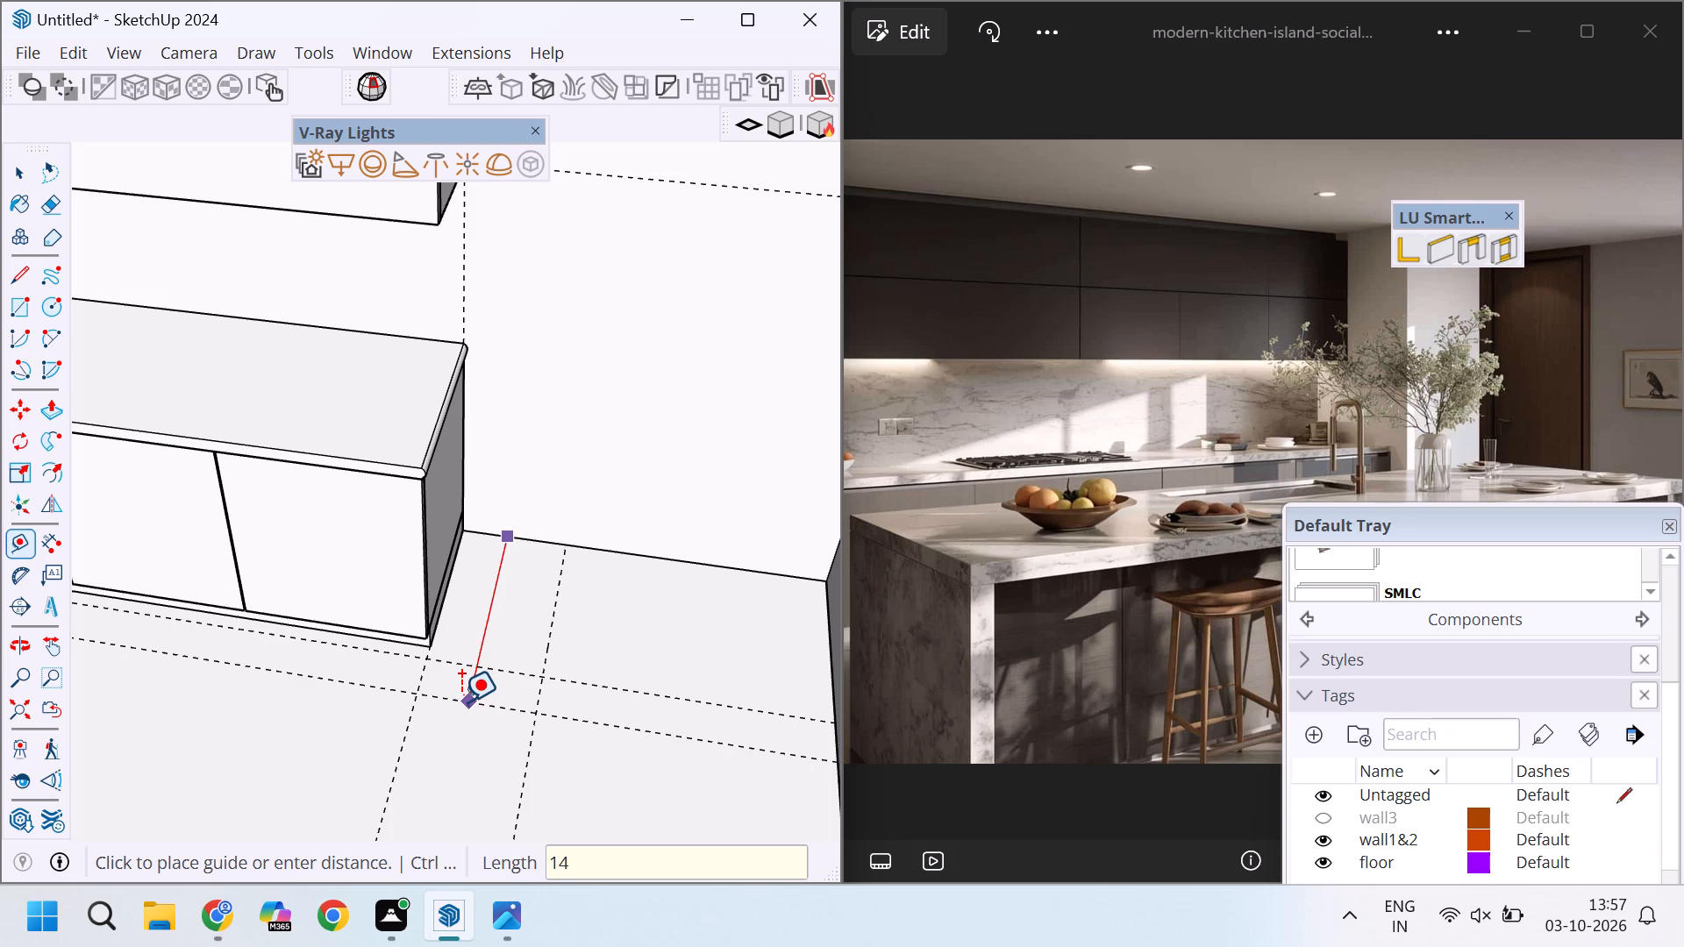
key(Return)
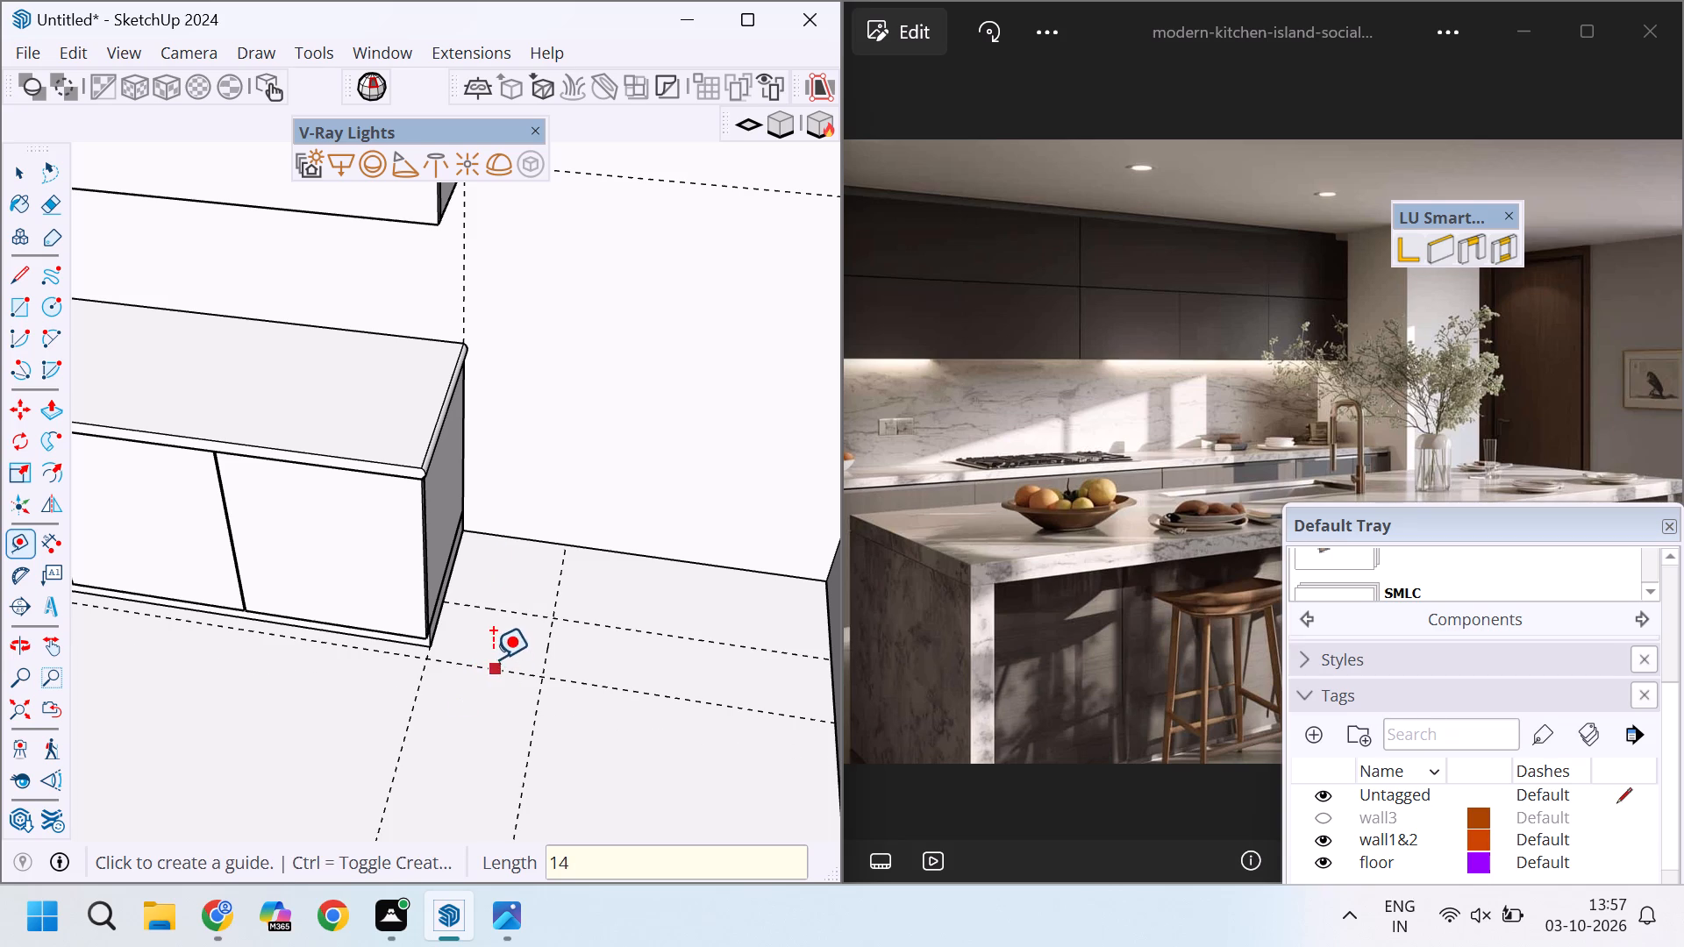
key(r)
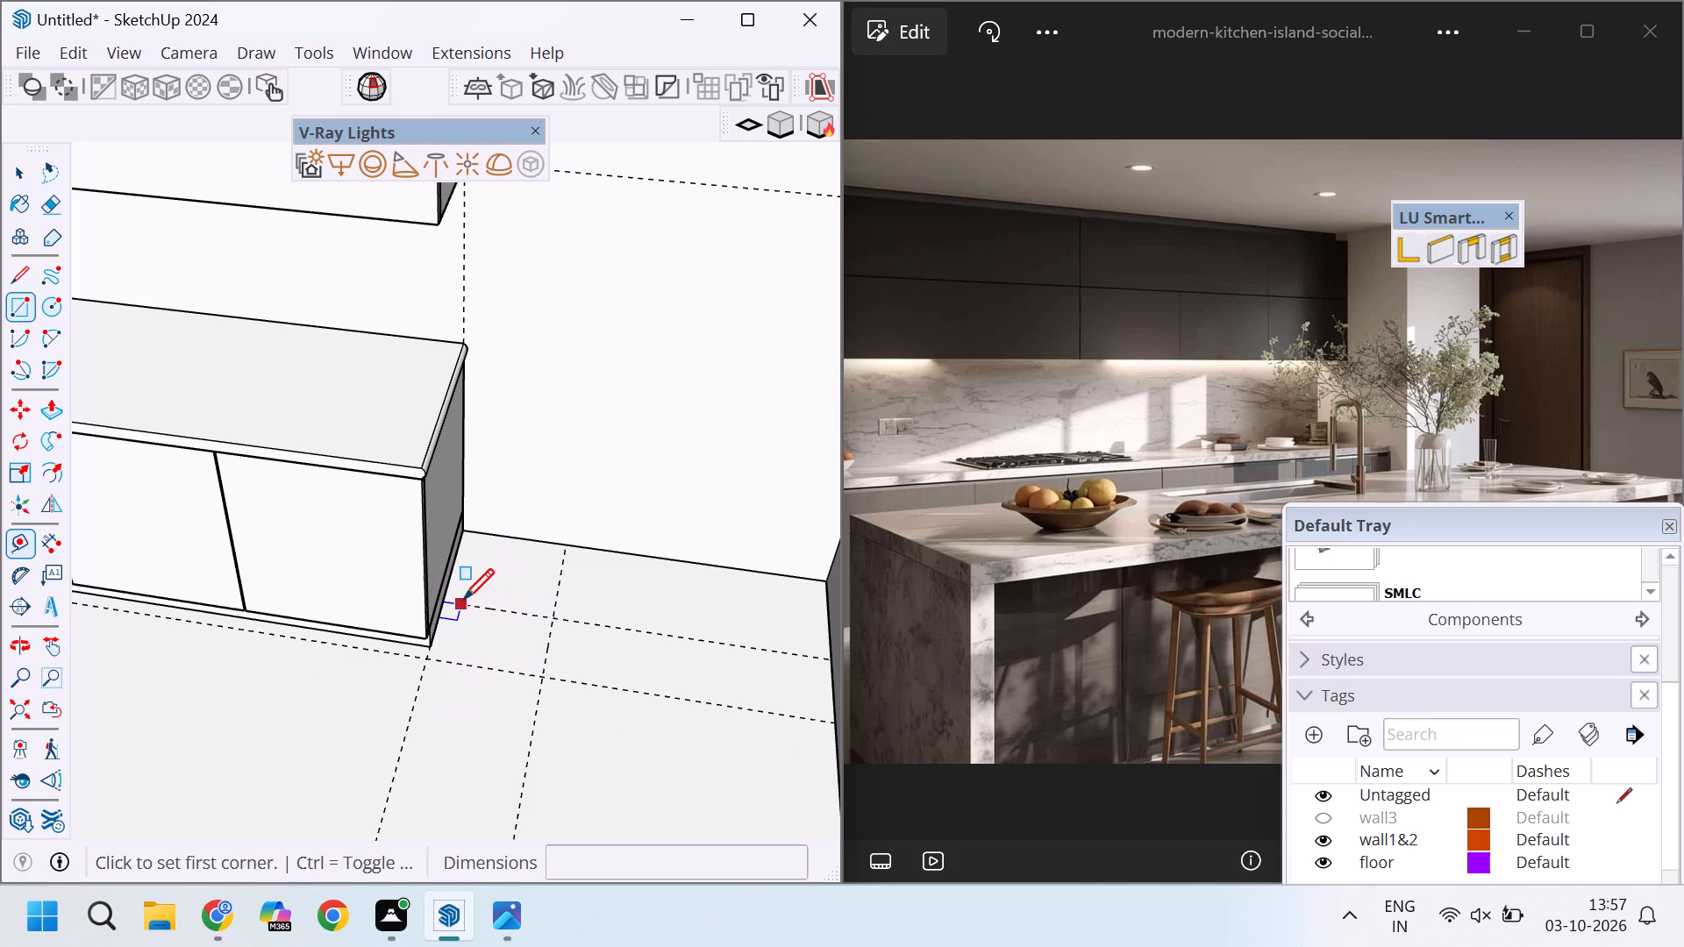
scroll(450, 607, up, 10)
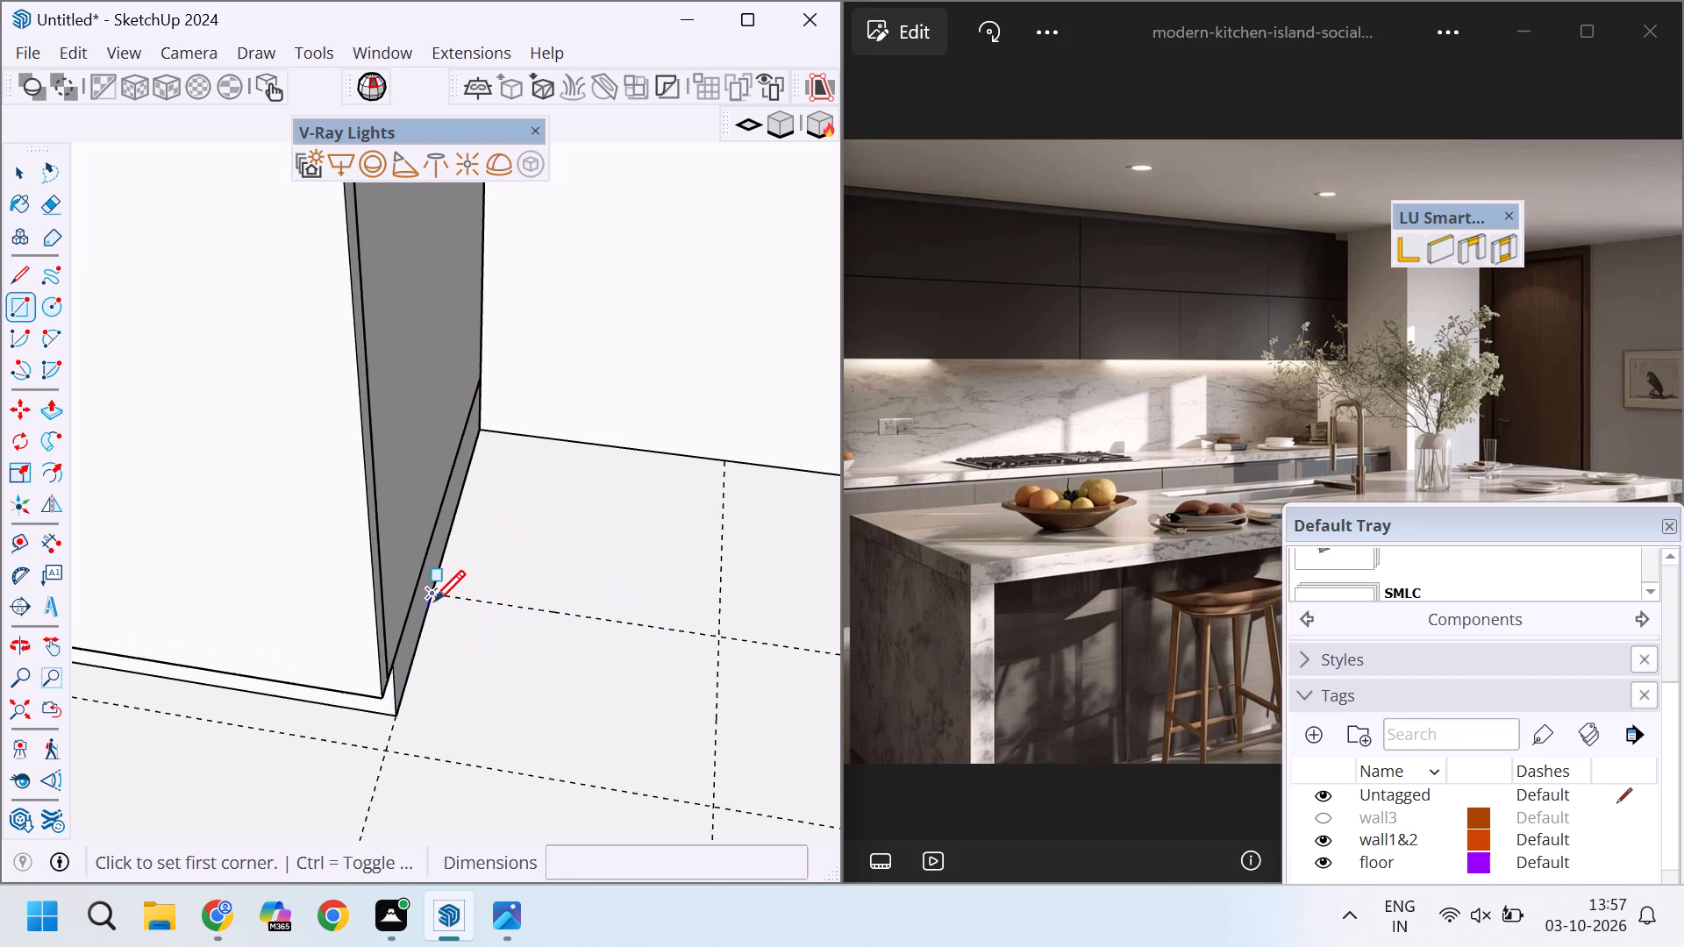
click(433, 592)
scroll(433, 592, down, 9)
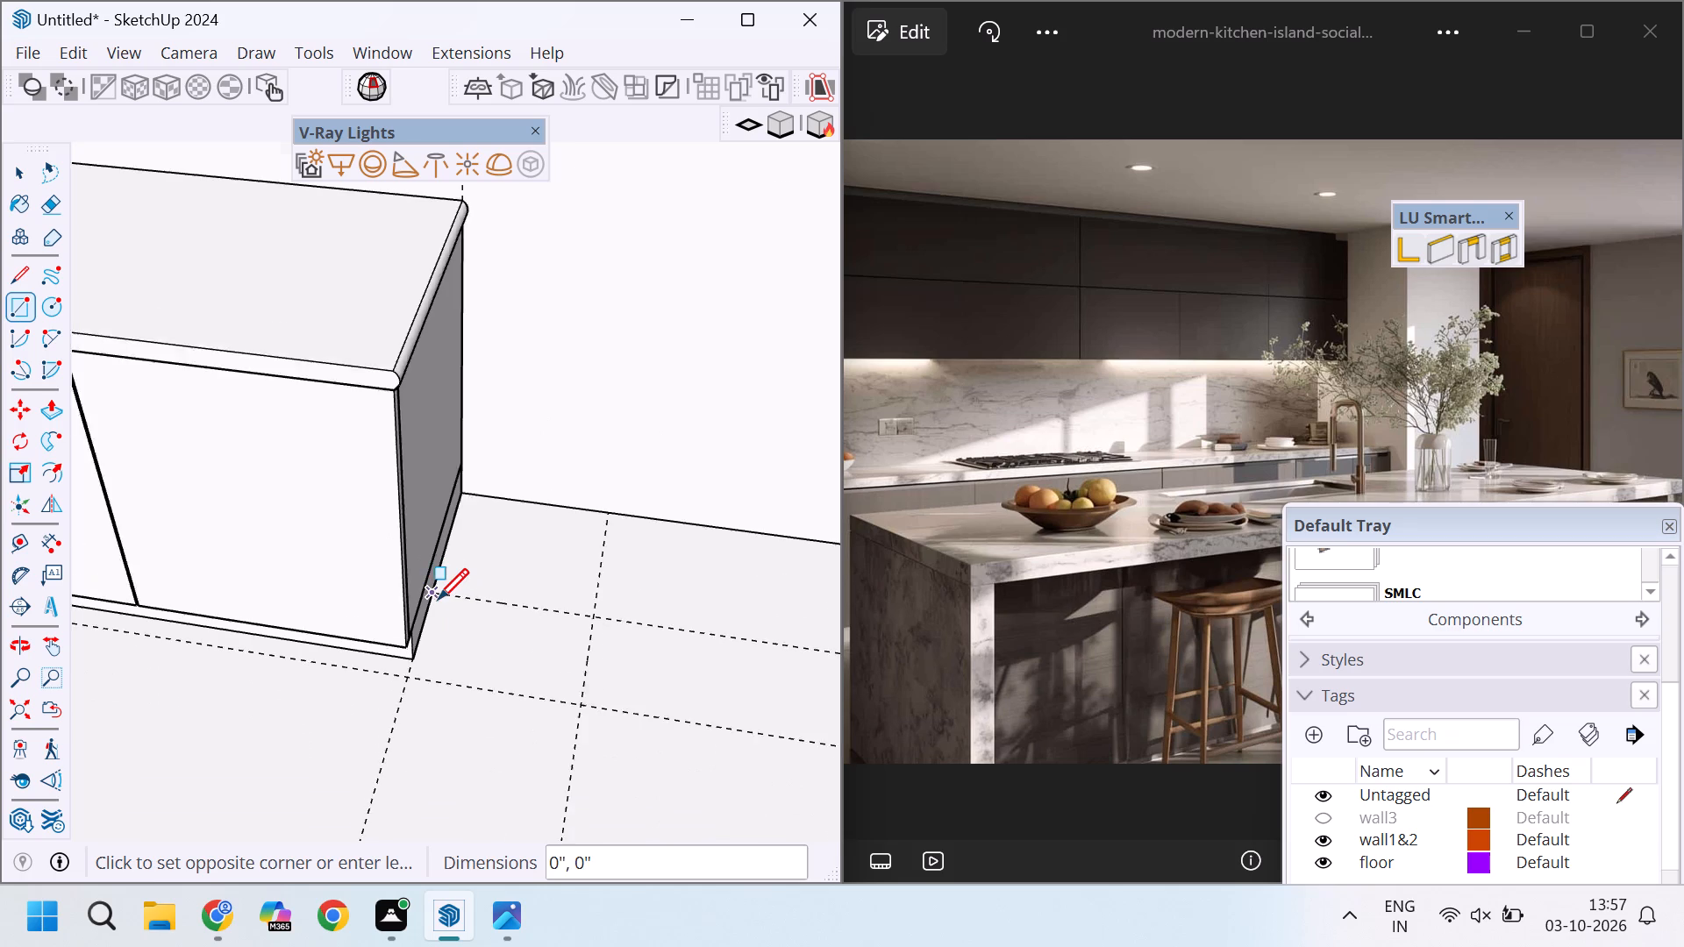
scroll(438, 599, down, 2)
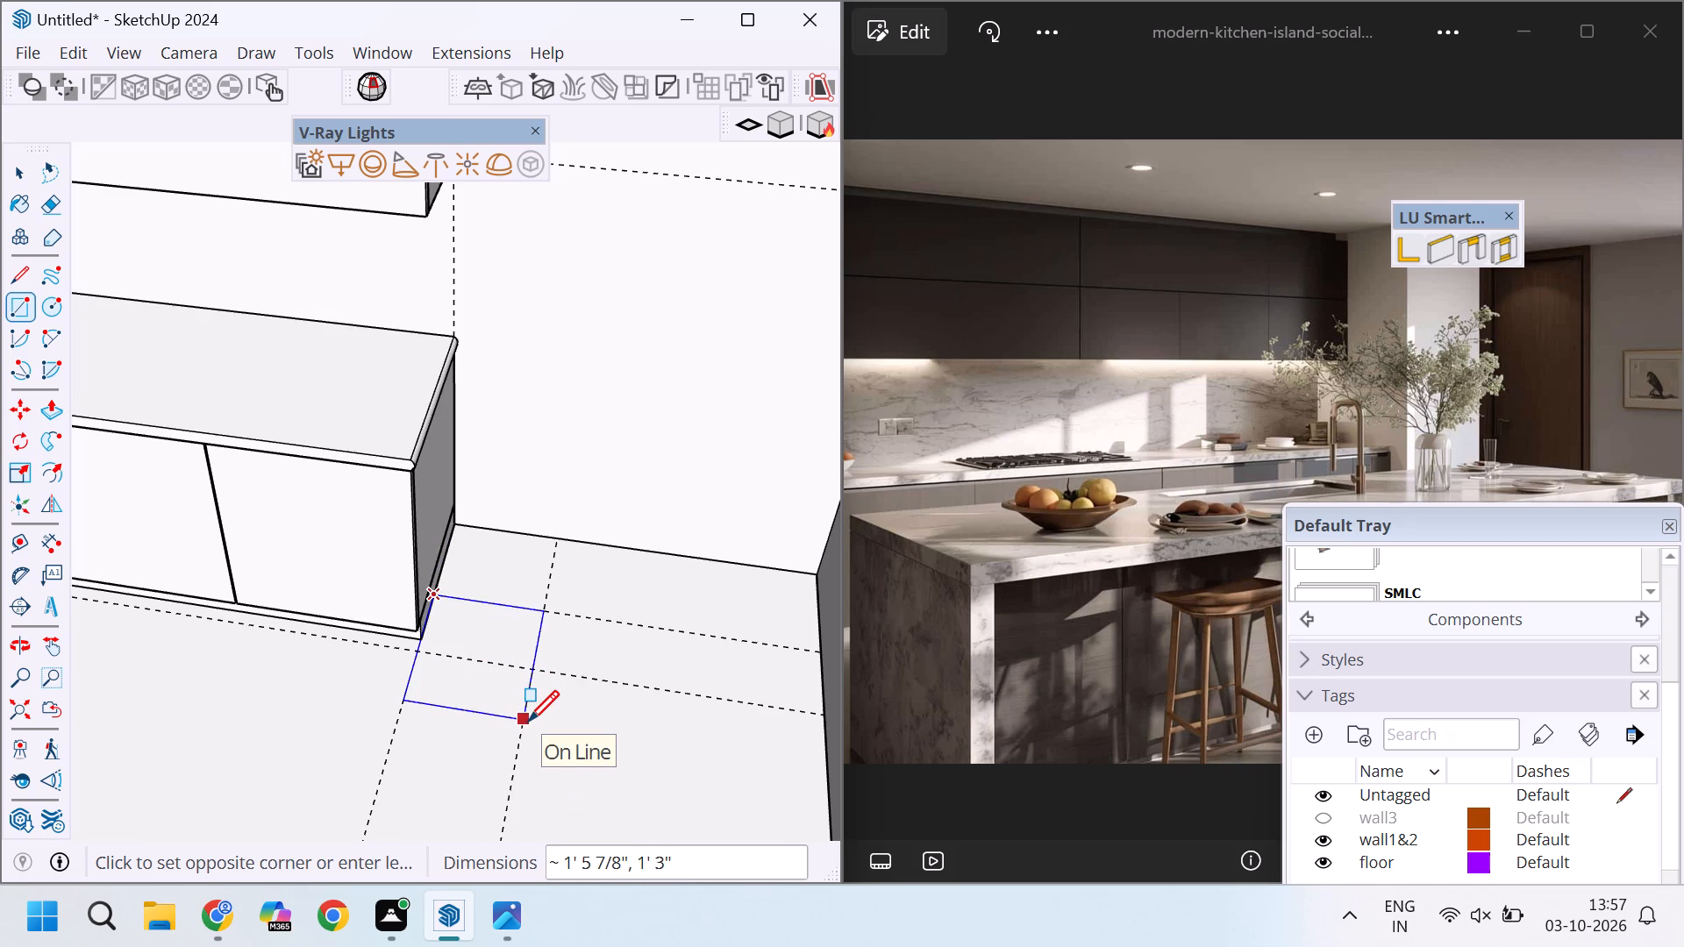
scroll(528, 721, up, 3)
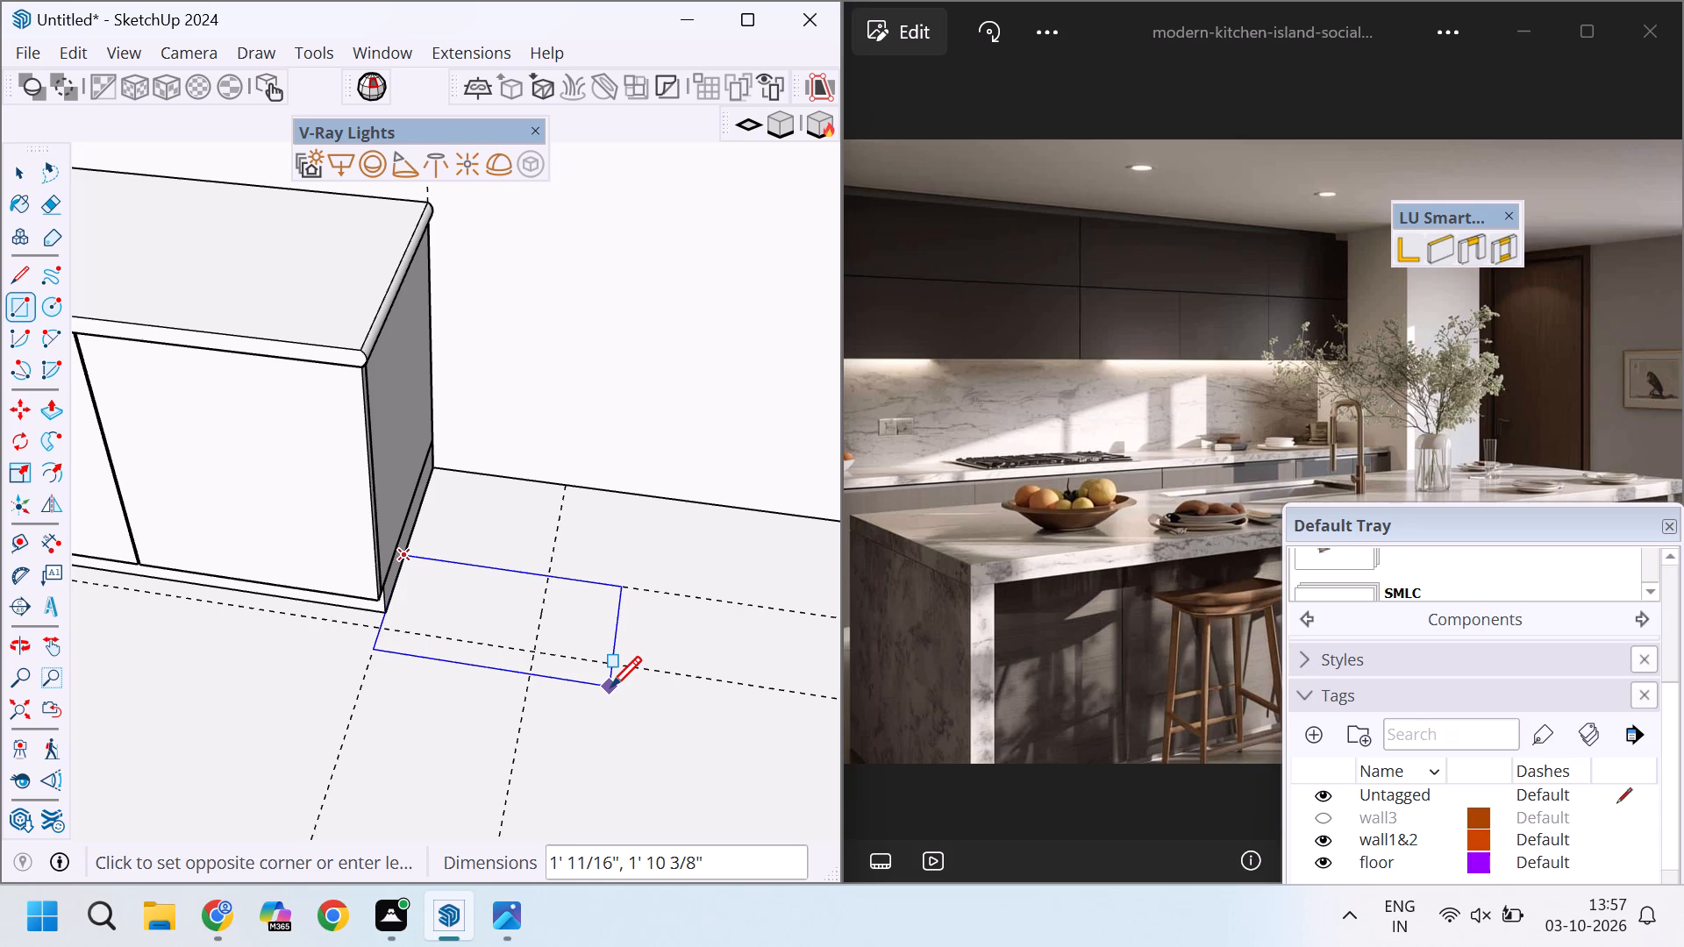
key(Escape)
Draw a 2' by 1' 3" rectangle on the floor from the base cabinets' back corner to the front guide intersection.
drag(434, 469, 467, 511)
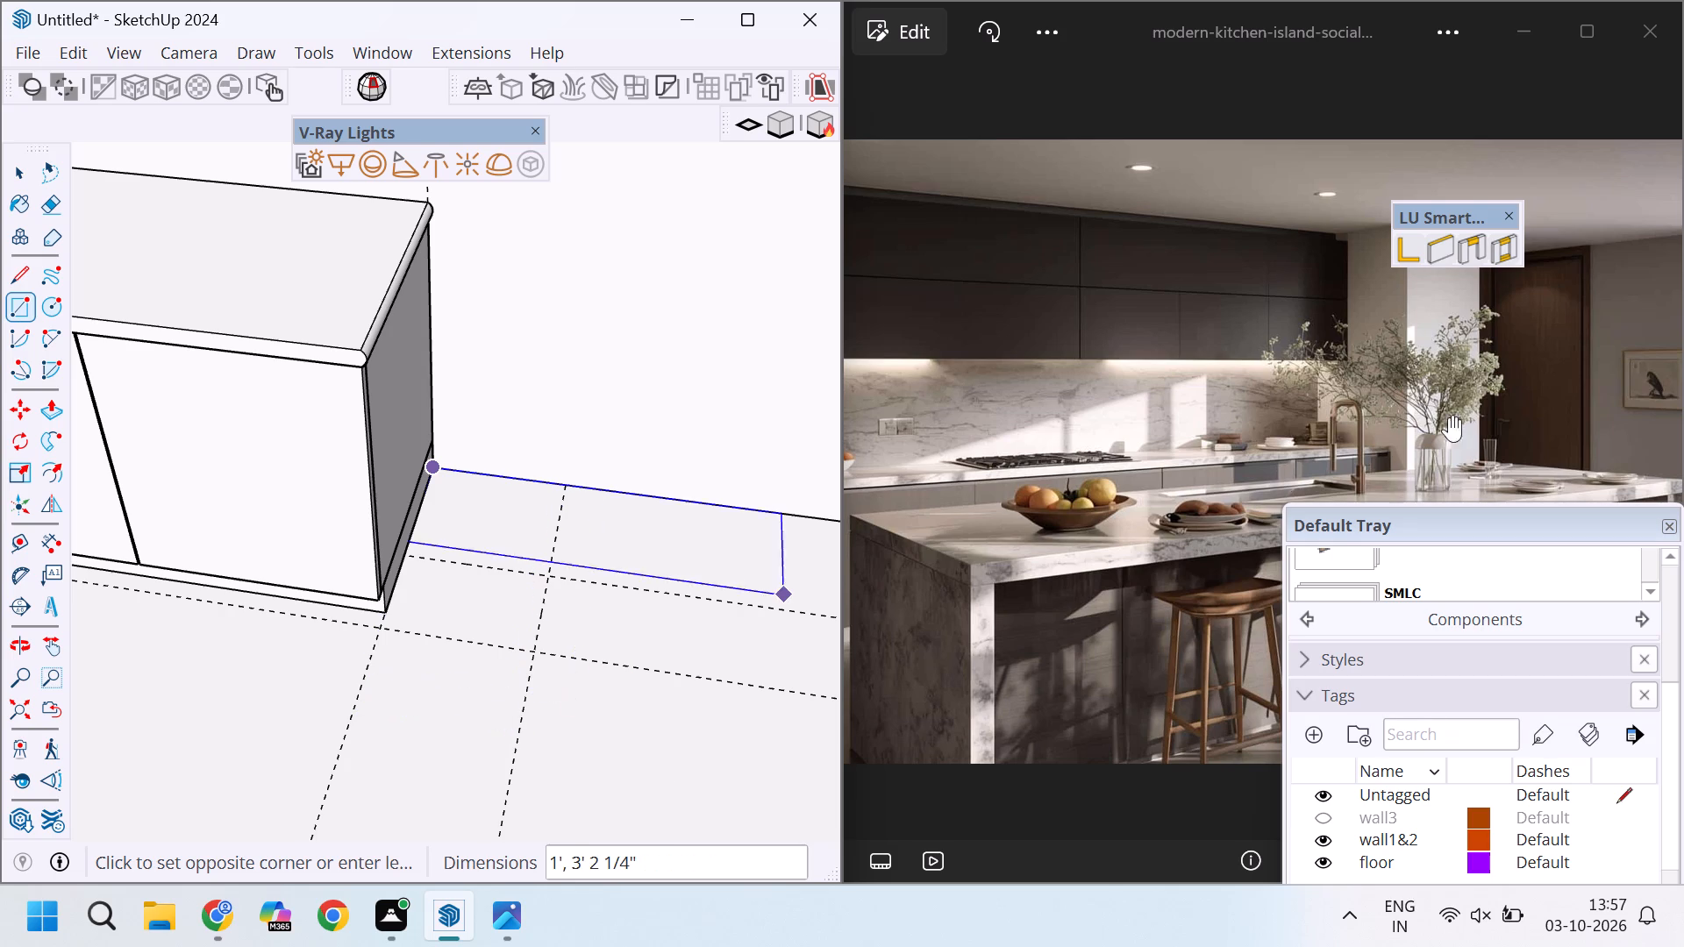
scroll(1299, 381, up, 19)
scroll(1225, 398, down, 5)
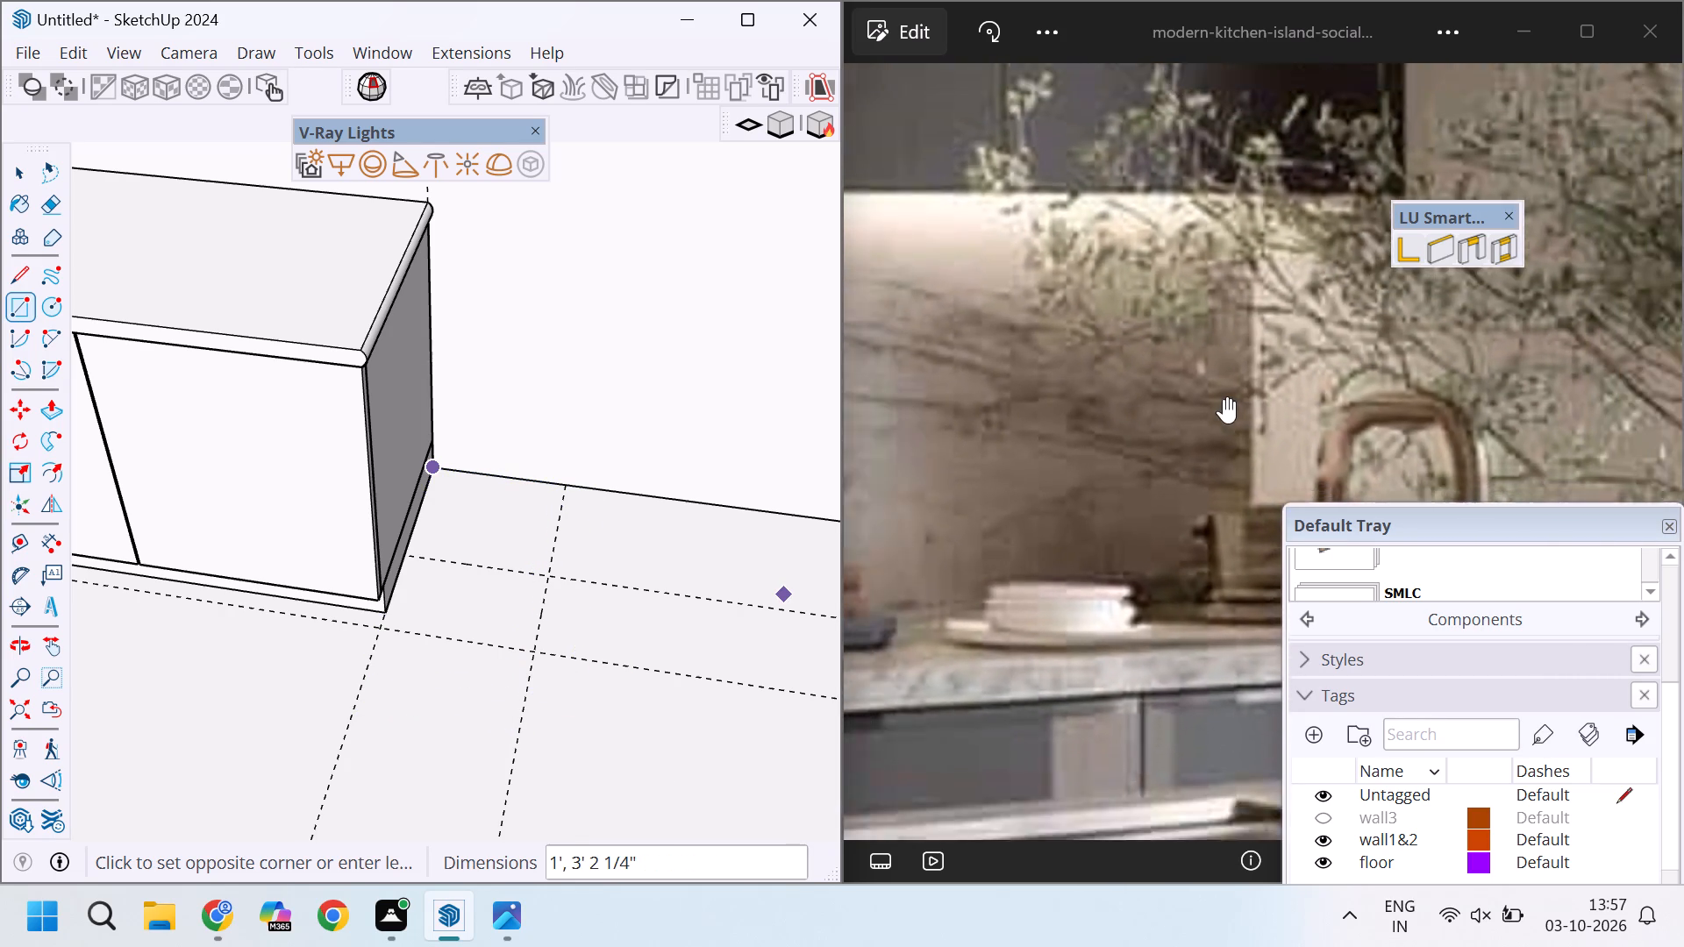
scroll(1254, 448, down, 10)
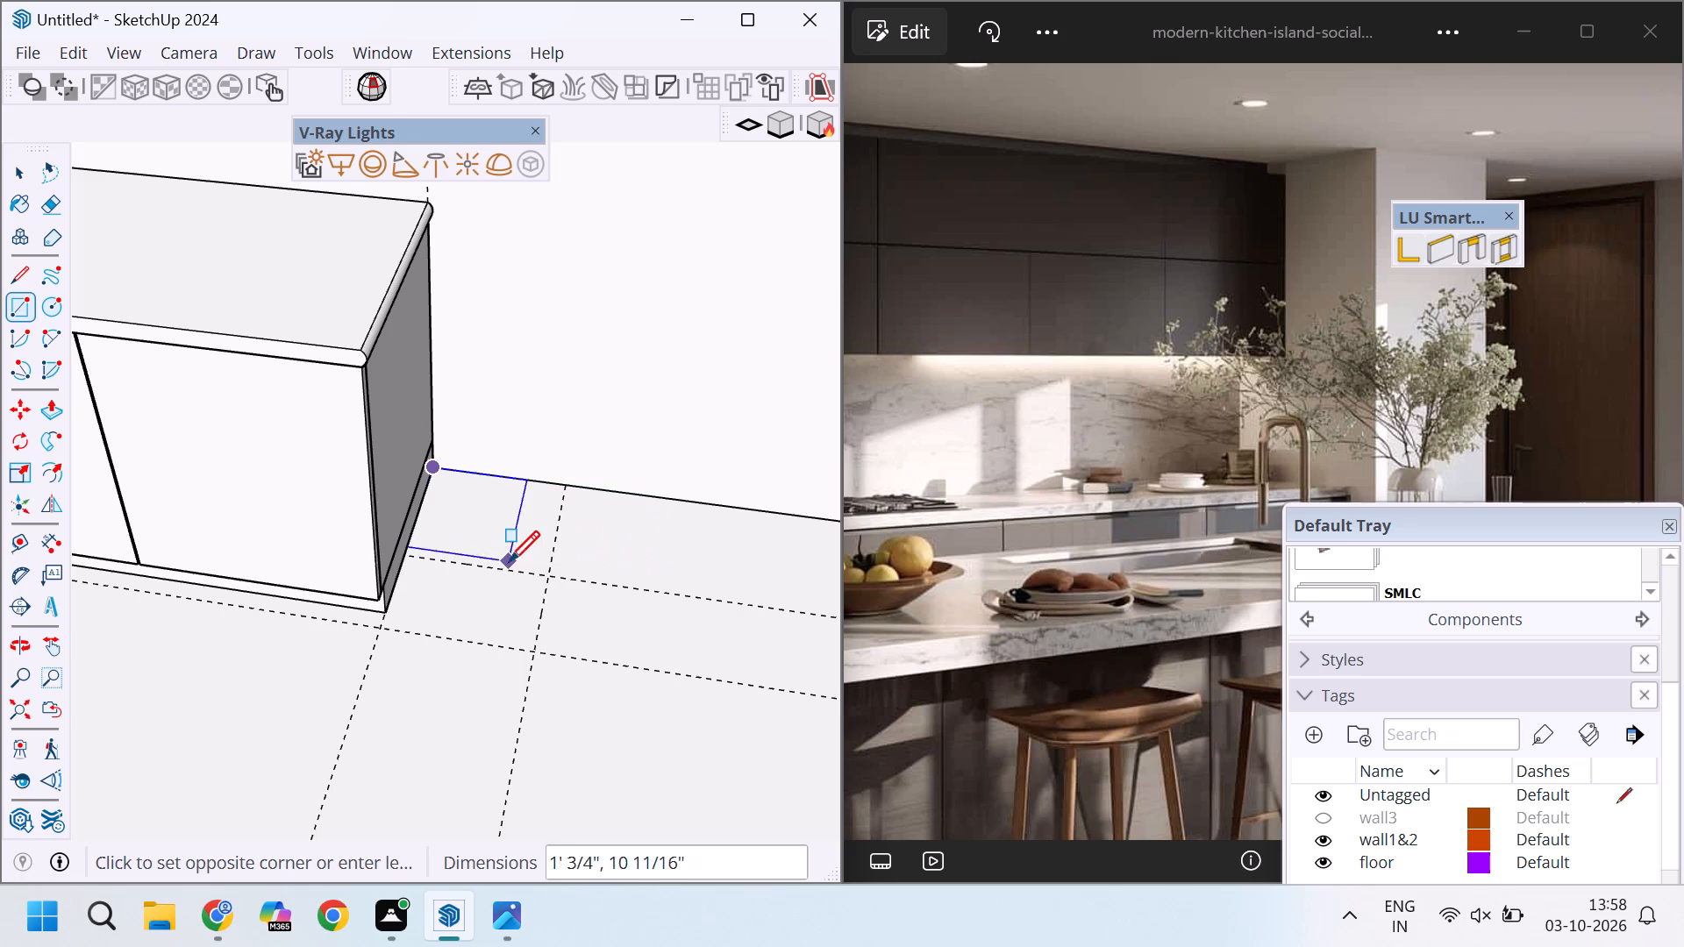
scroll(524, 704, up, 3)
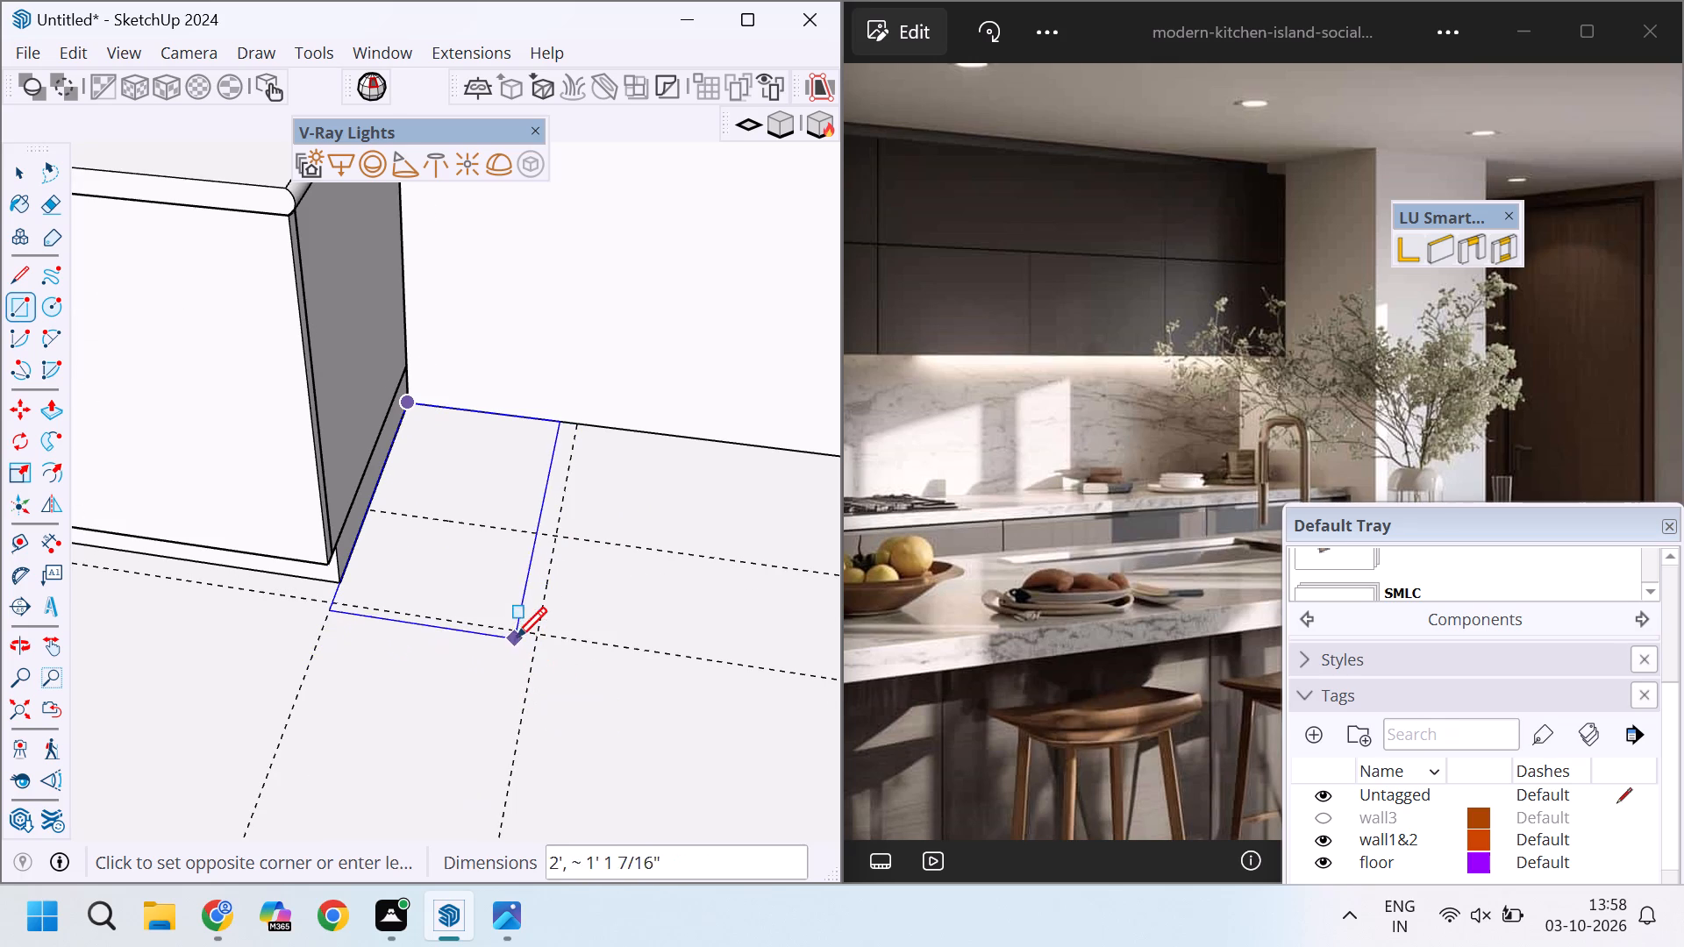
scroll(543, 643, up, 4)
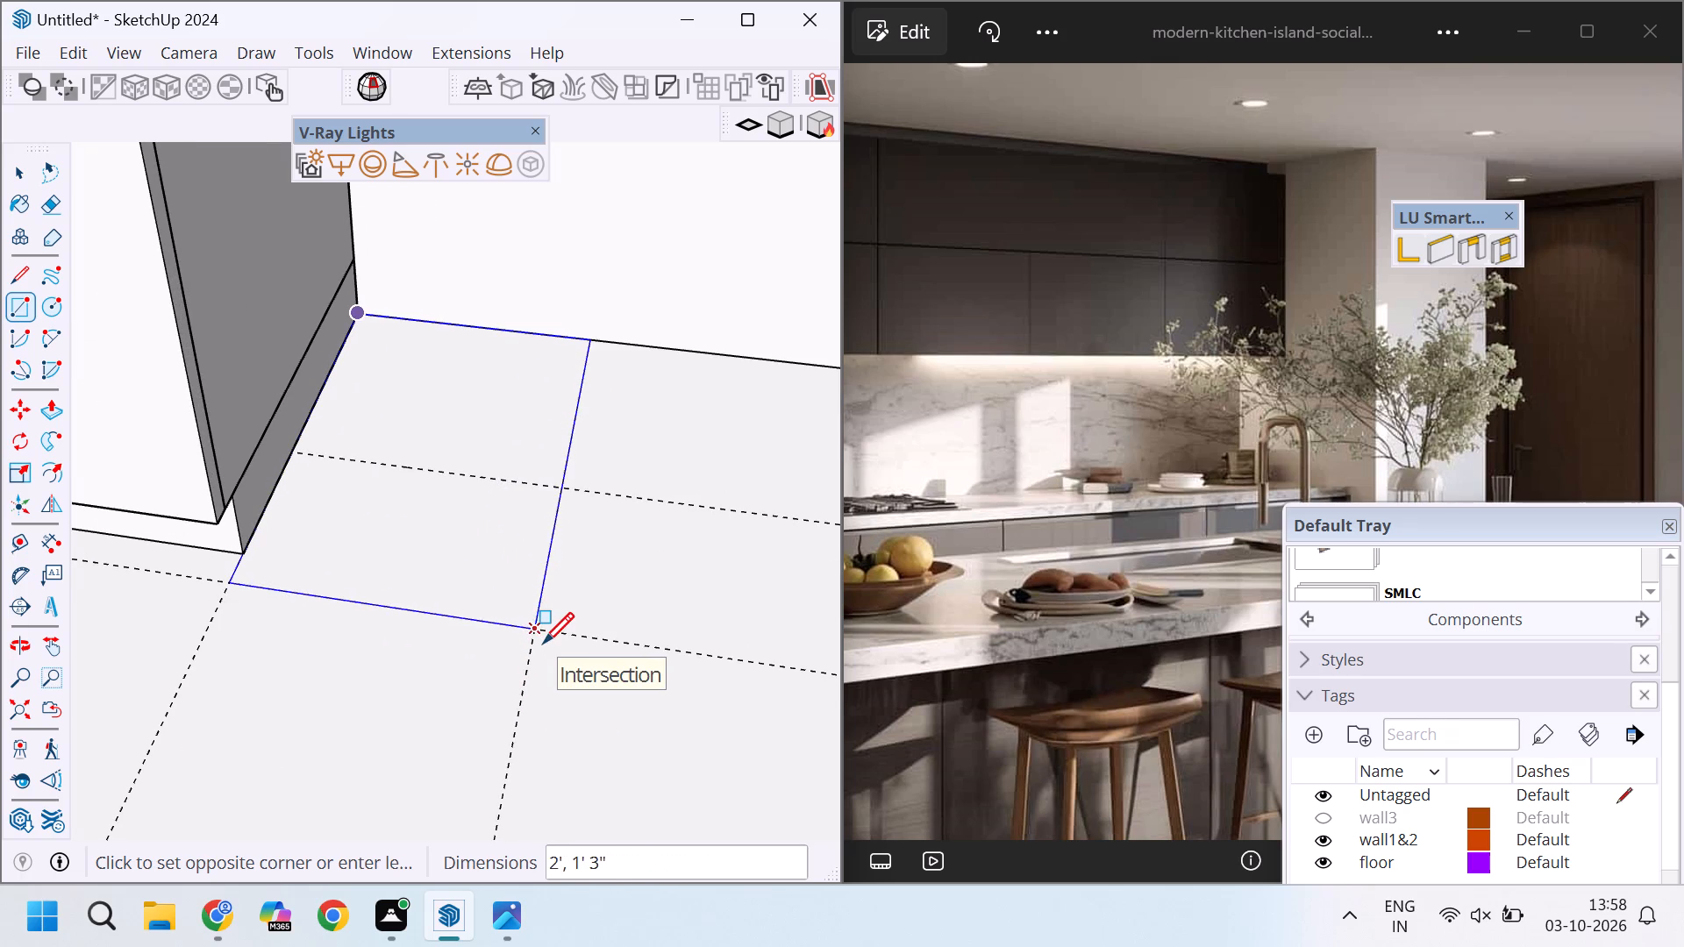
click(534, 634)
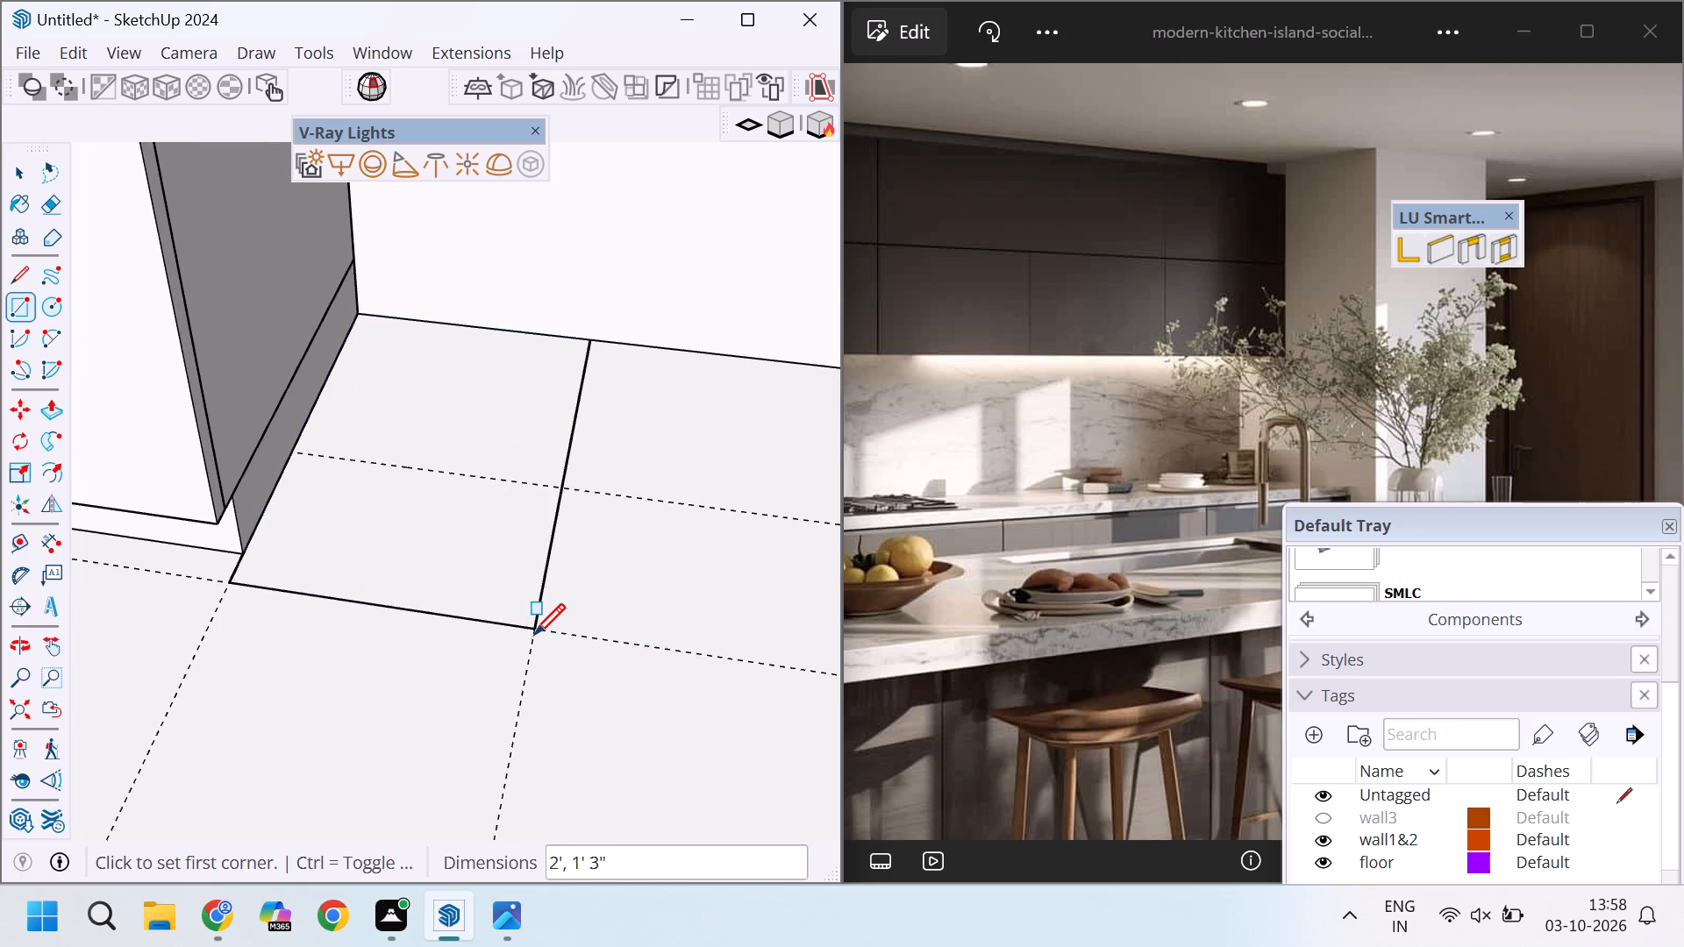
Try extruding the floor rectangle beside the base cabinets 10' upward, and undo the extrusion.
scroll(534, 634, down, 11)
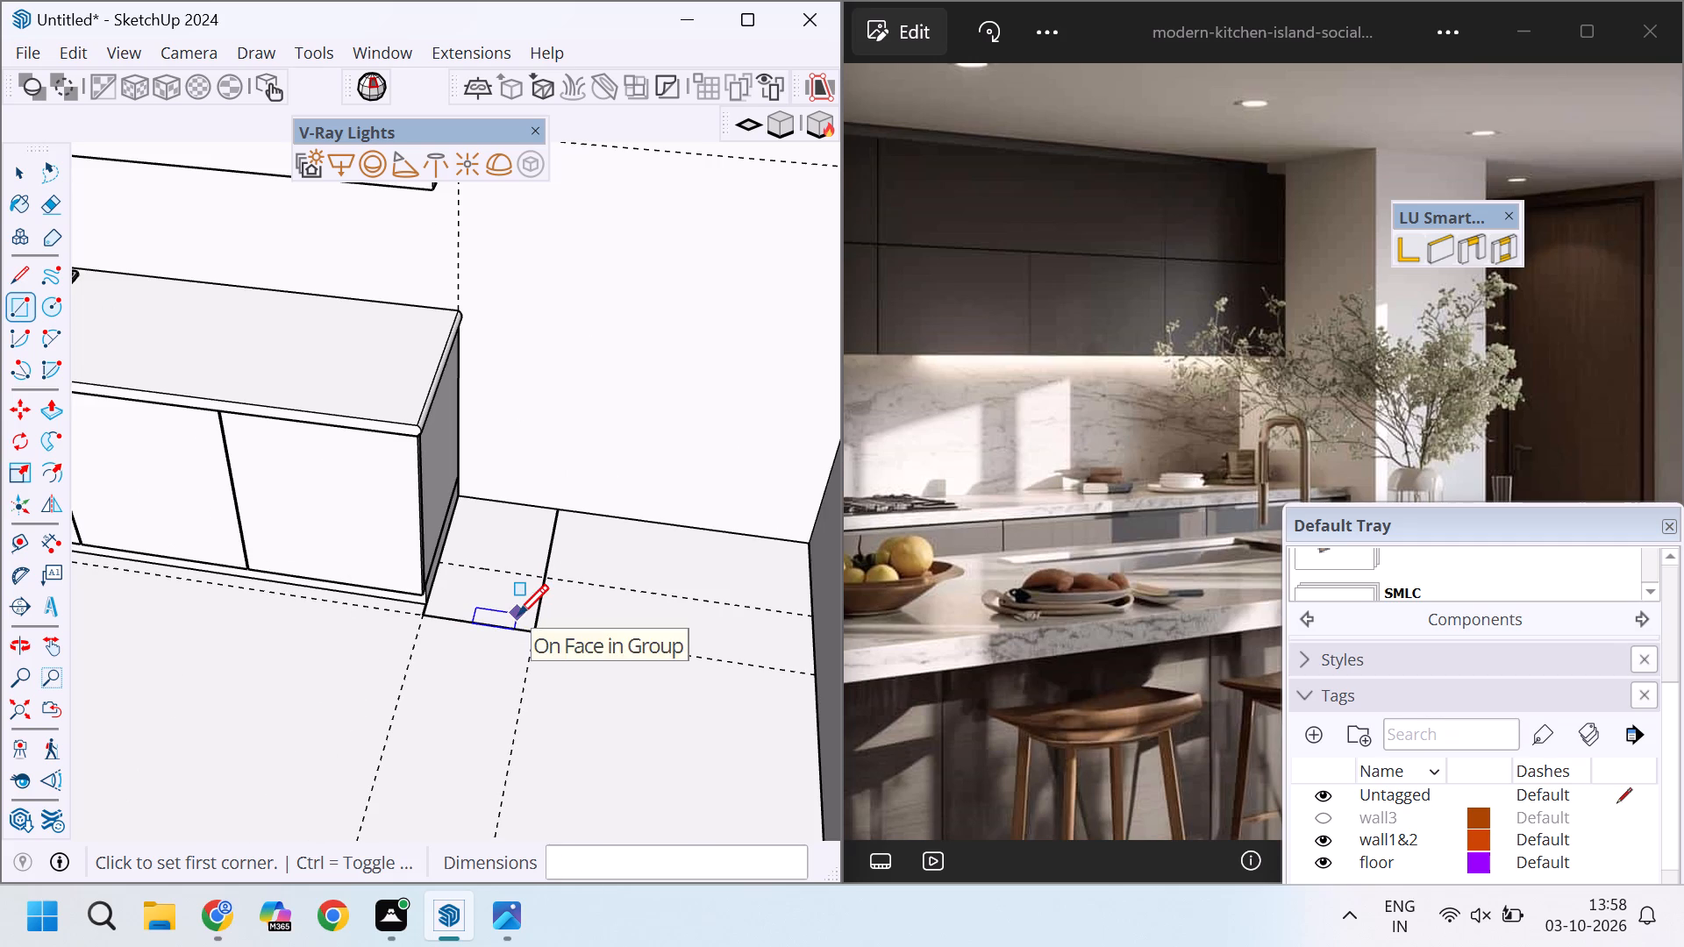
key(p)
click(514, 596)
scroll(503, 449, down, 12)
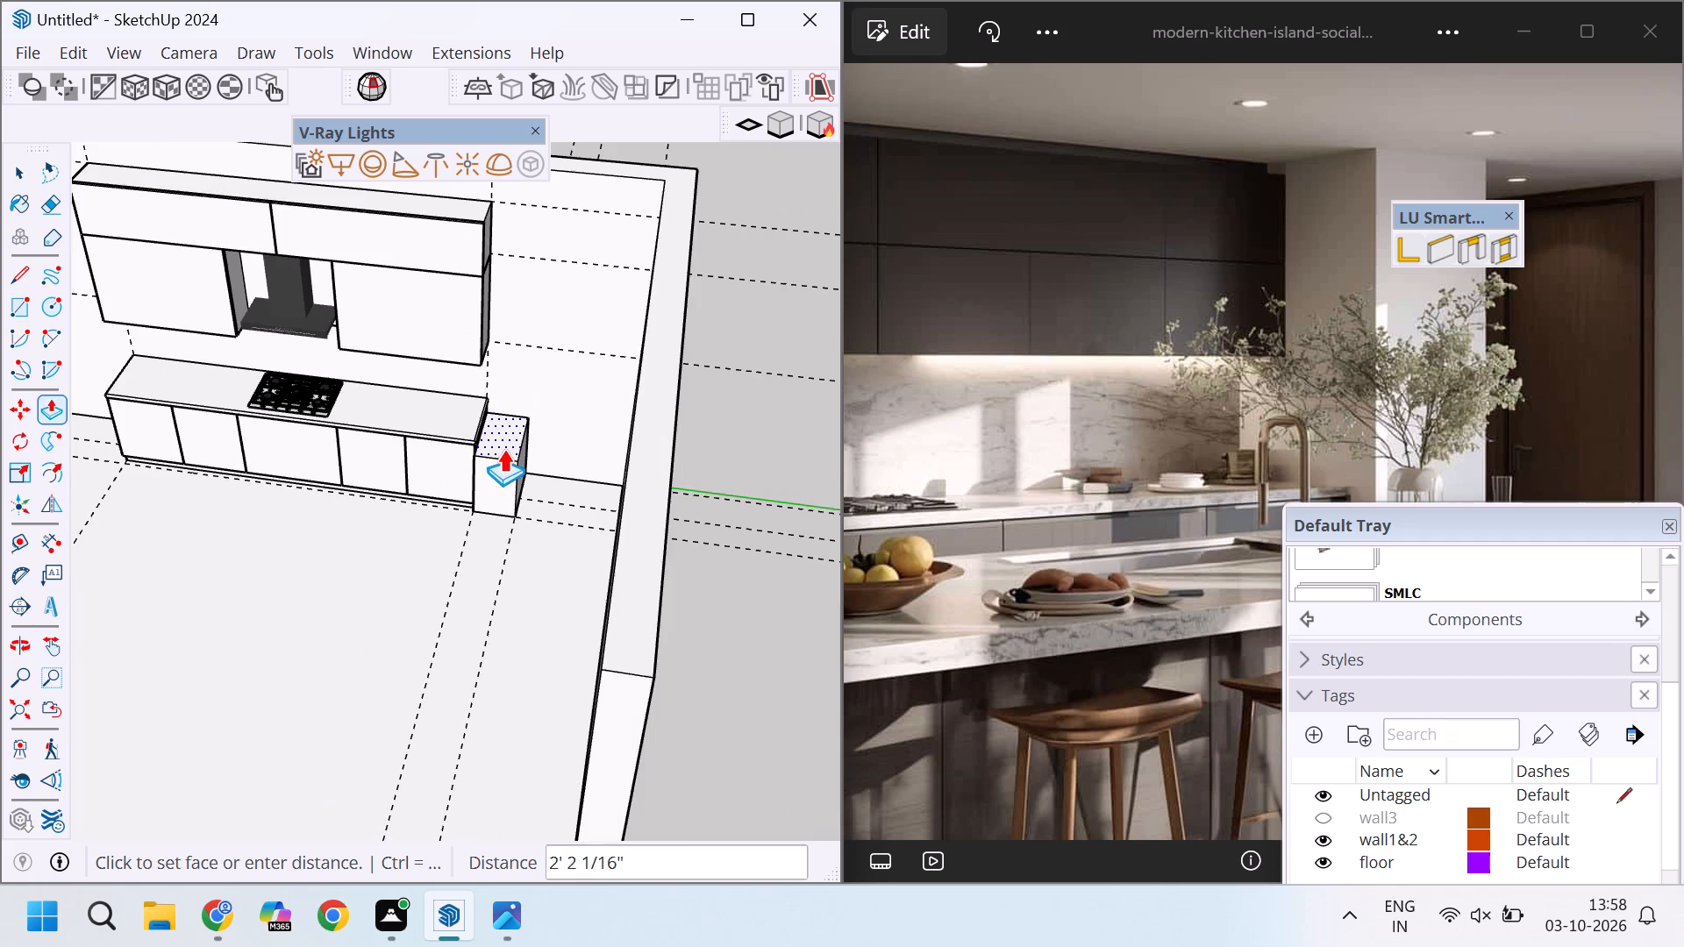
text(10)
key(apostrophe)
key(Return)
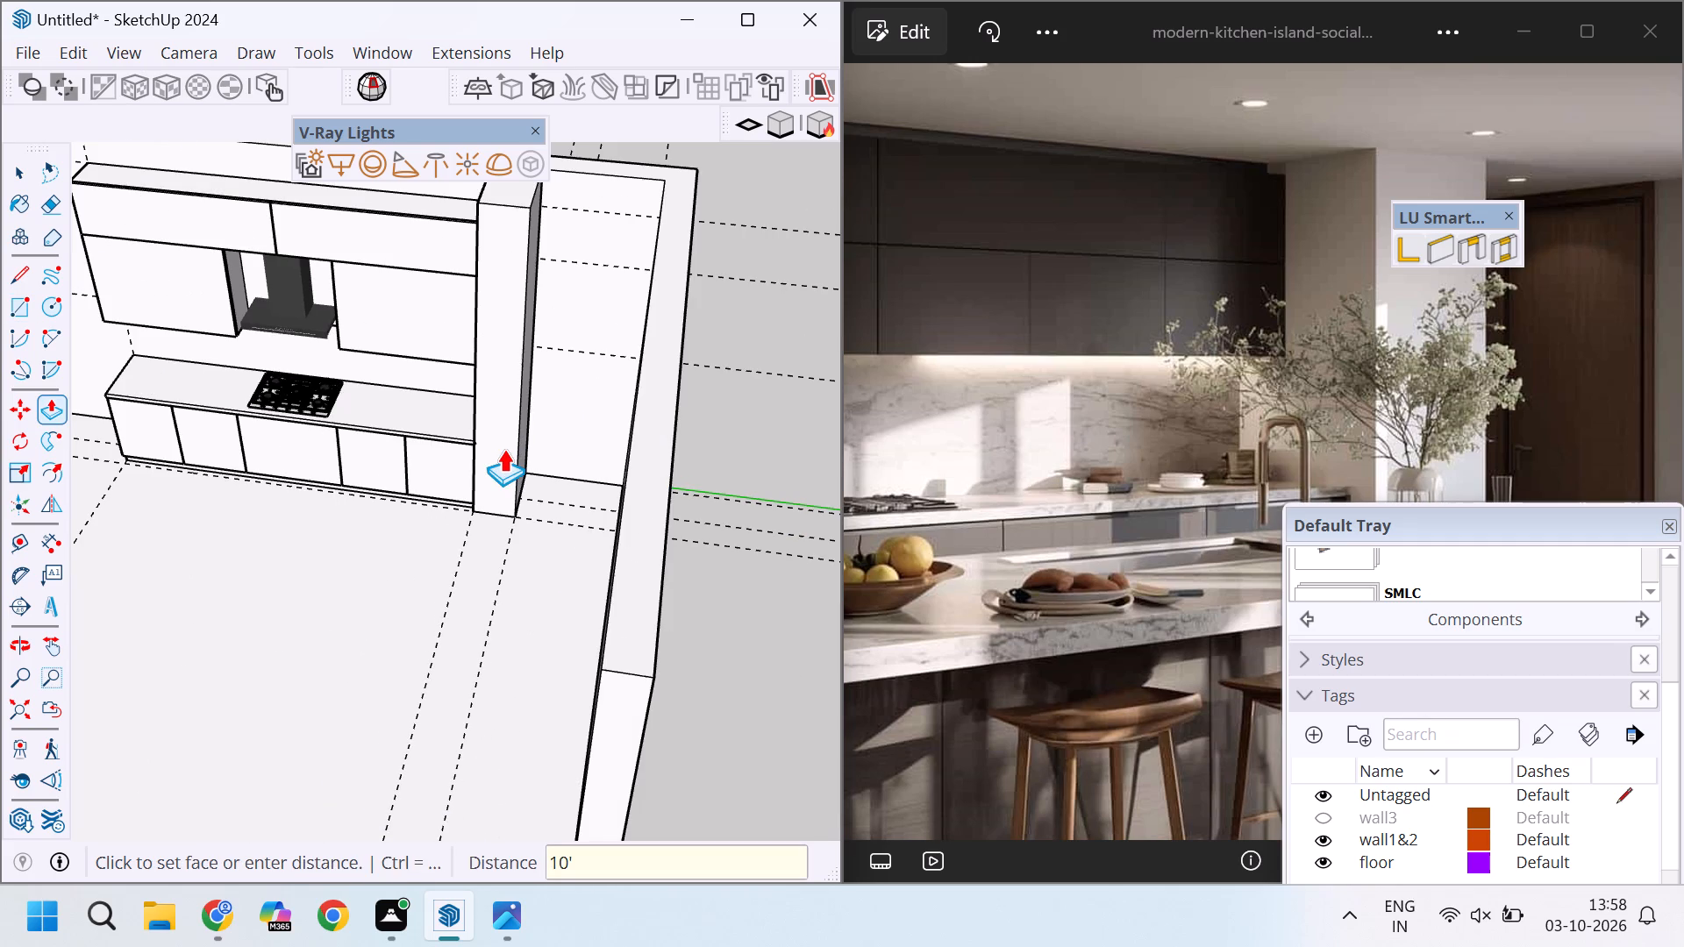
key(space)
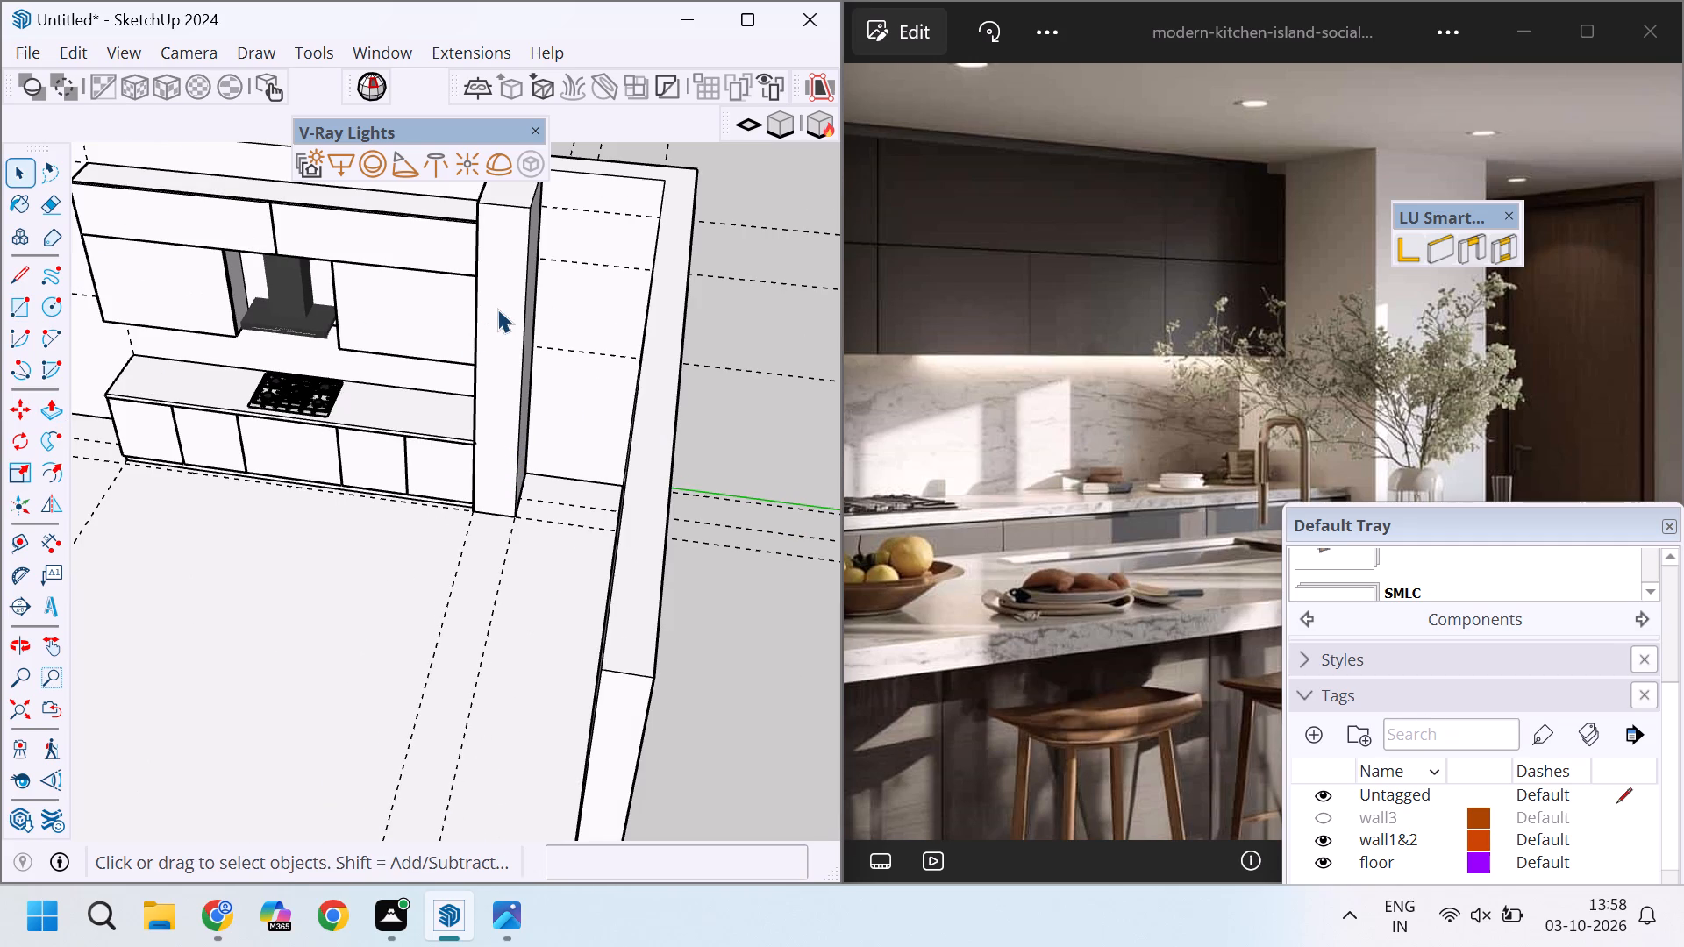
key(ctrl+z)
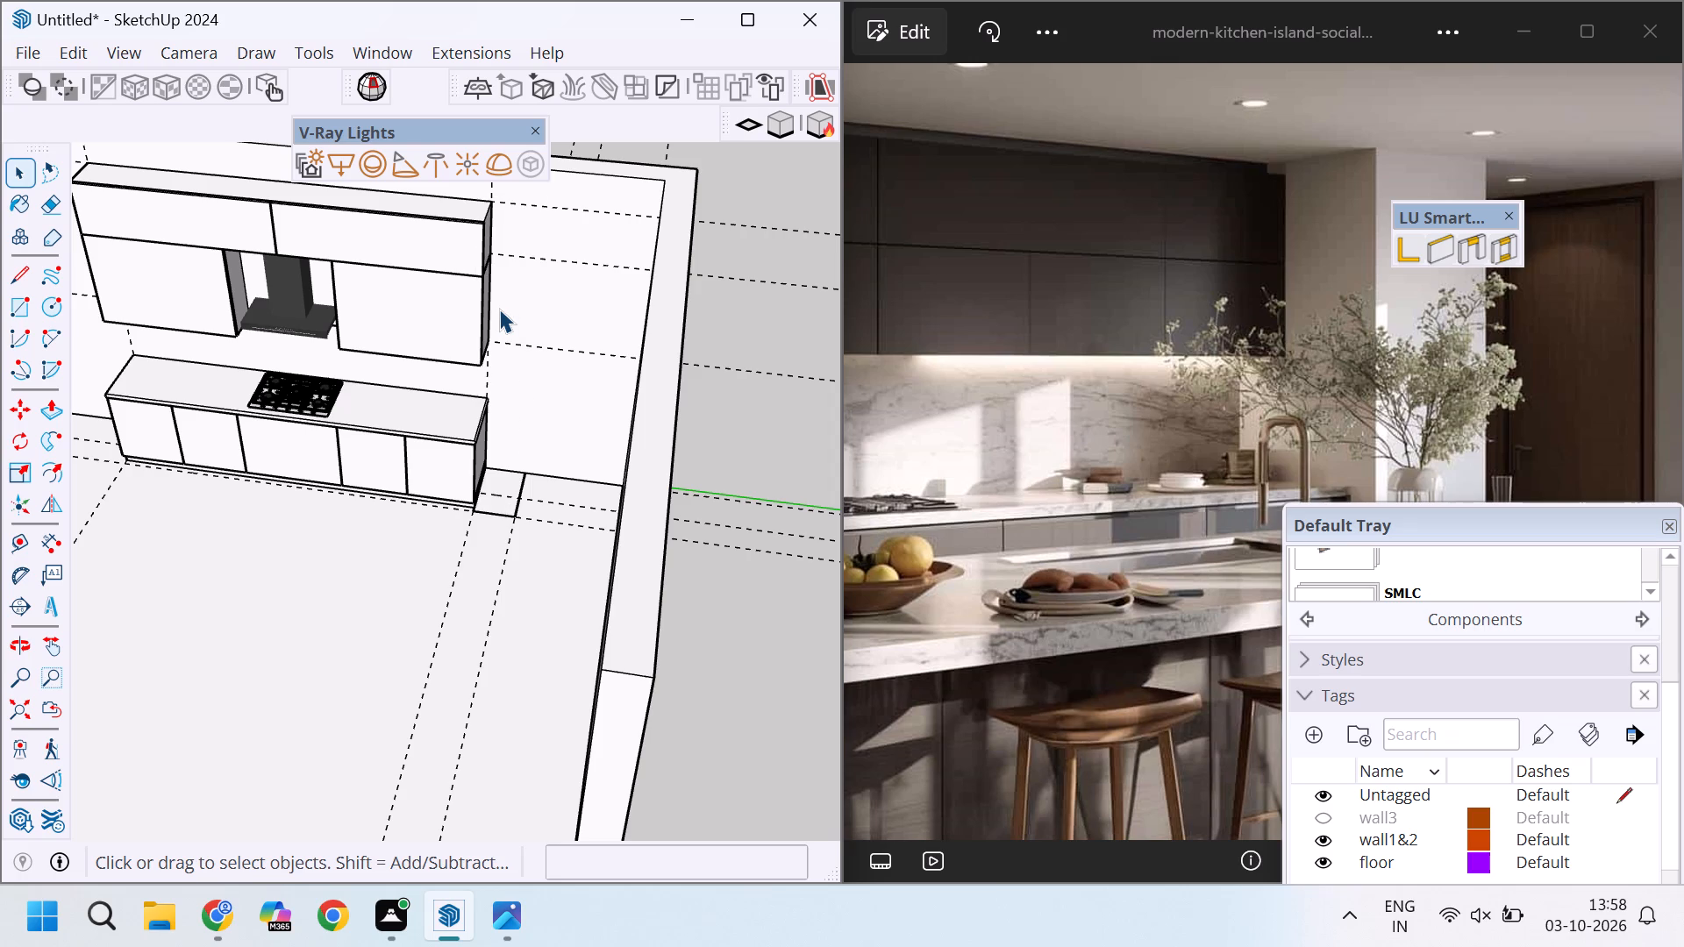
Extrude the floor rectangle beside the base cabinets 9' upward into a column.
scroll(493, 489, up, 8)
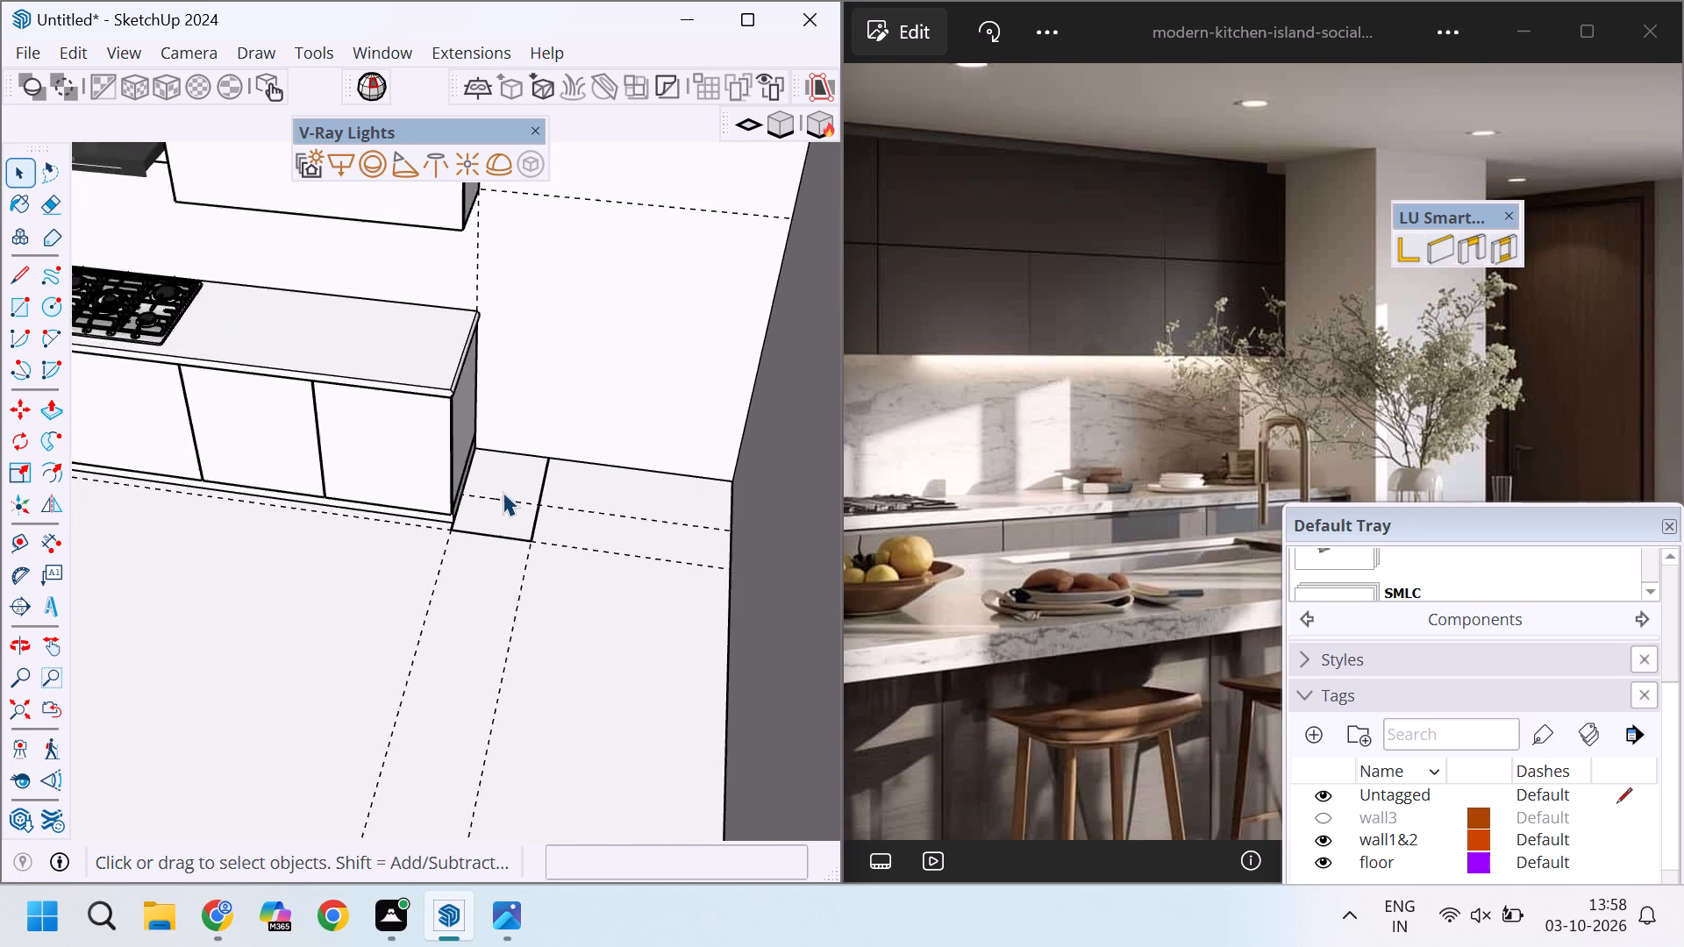
key(p)
scroll(503, 524, up, 5)
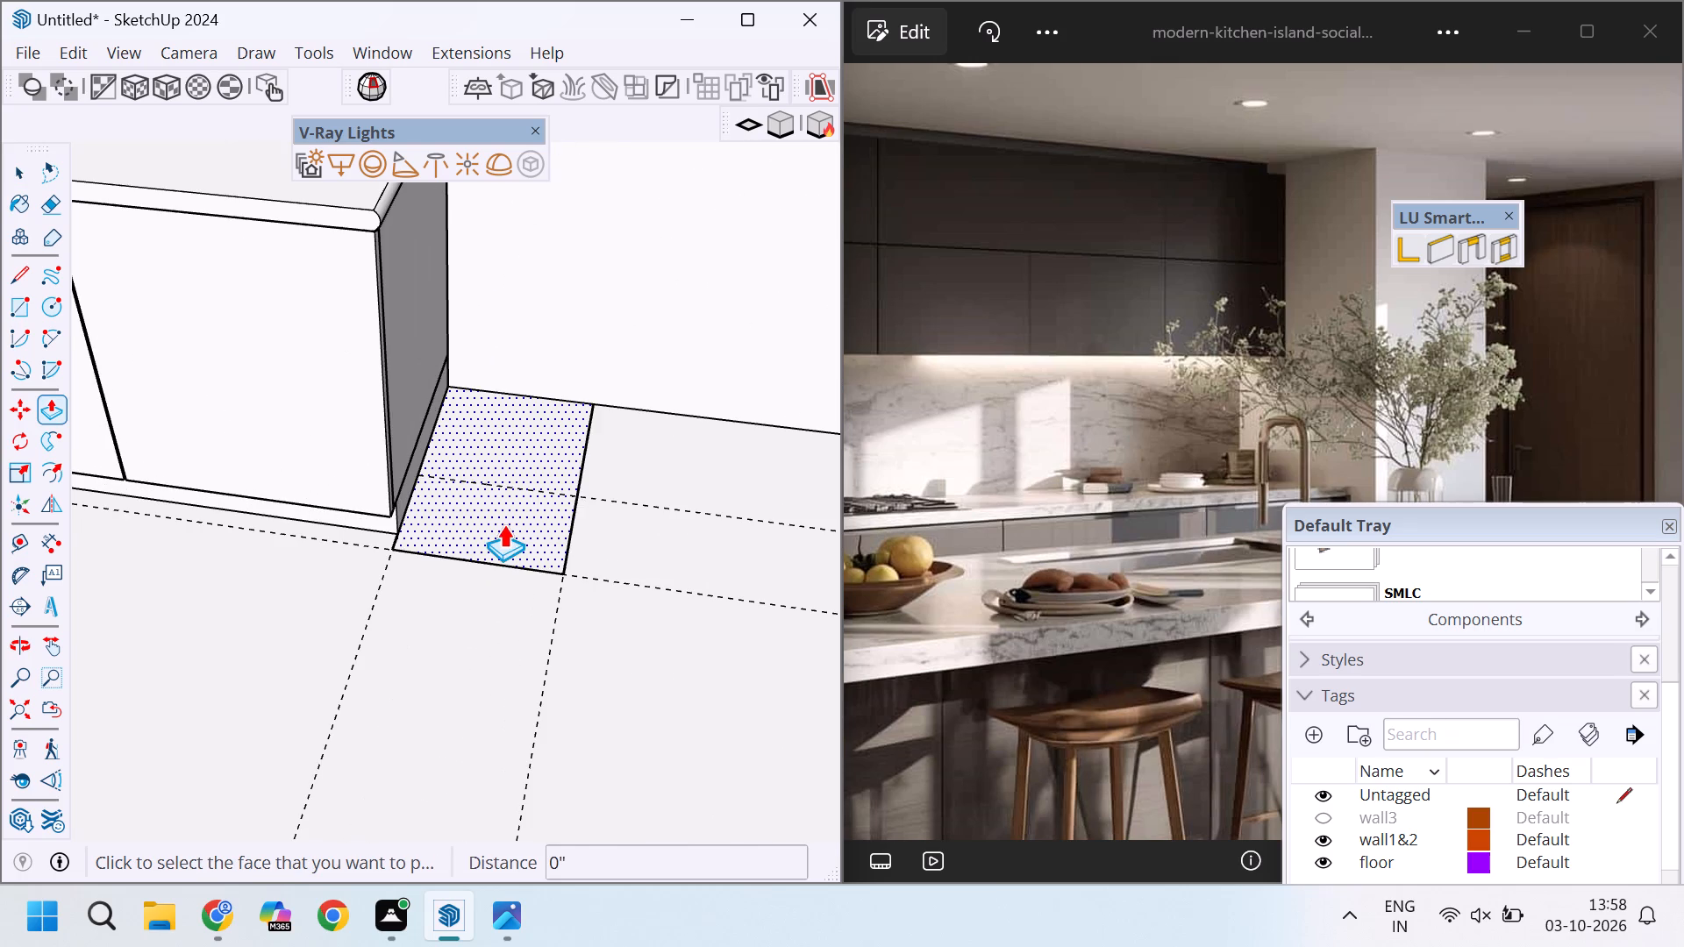
click(503, 524)
text(9')
key(Return)
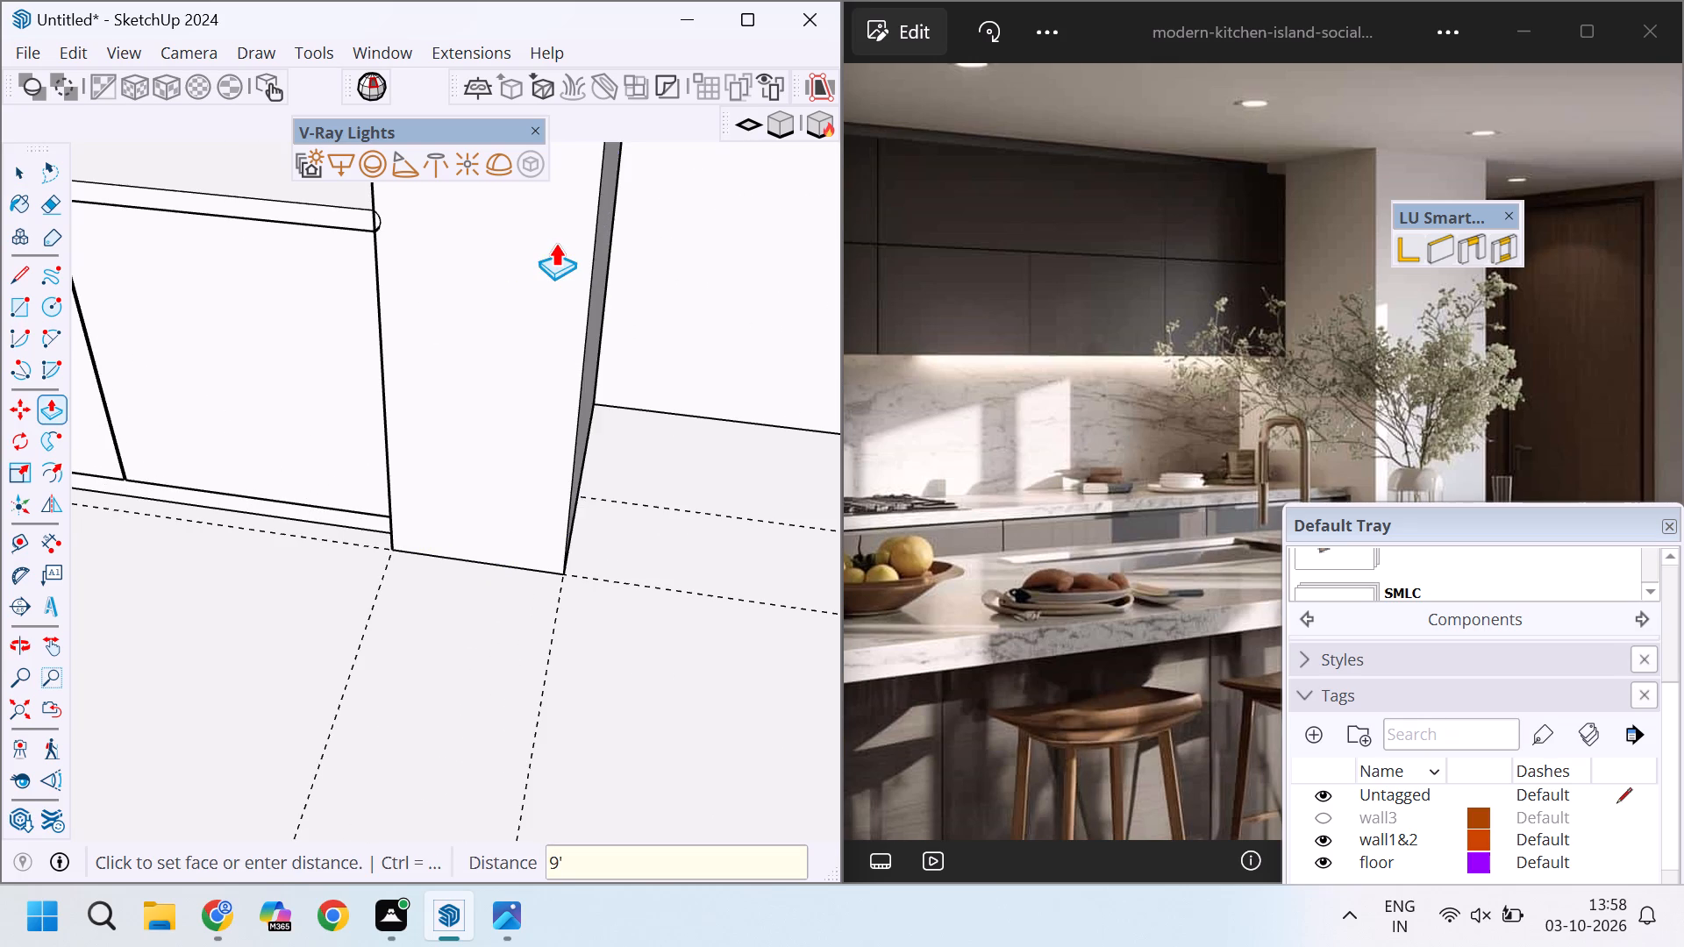
scroll(555, 243, down, 19)
Select all the geometry of the column beside the cabinets, check how it meets them, and make it a group.
key(space)
triple_click(540, 264)
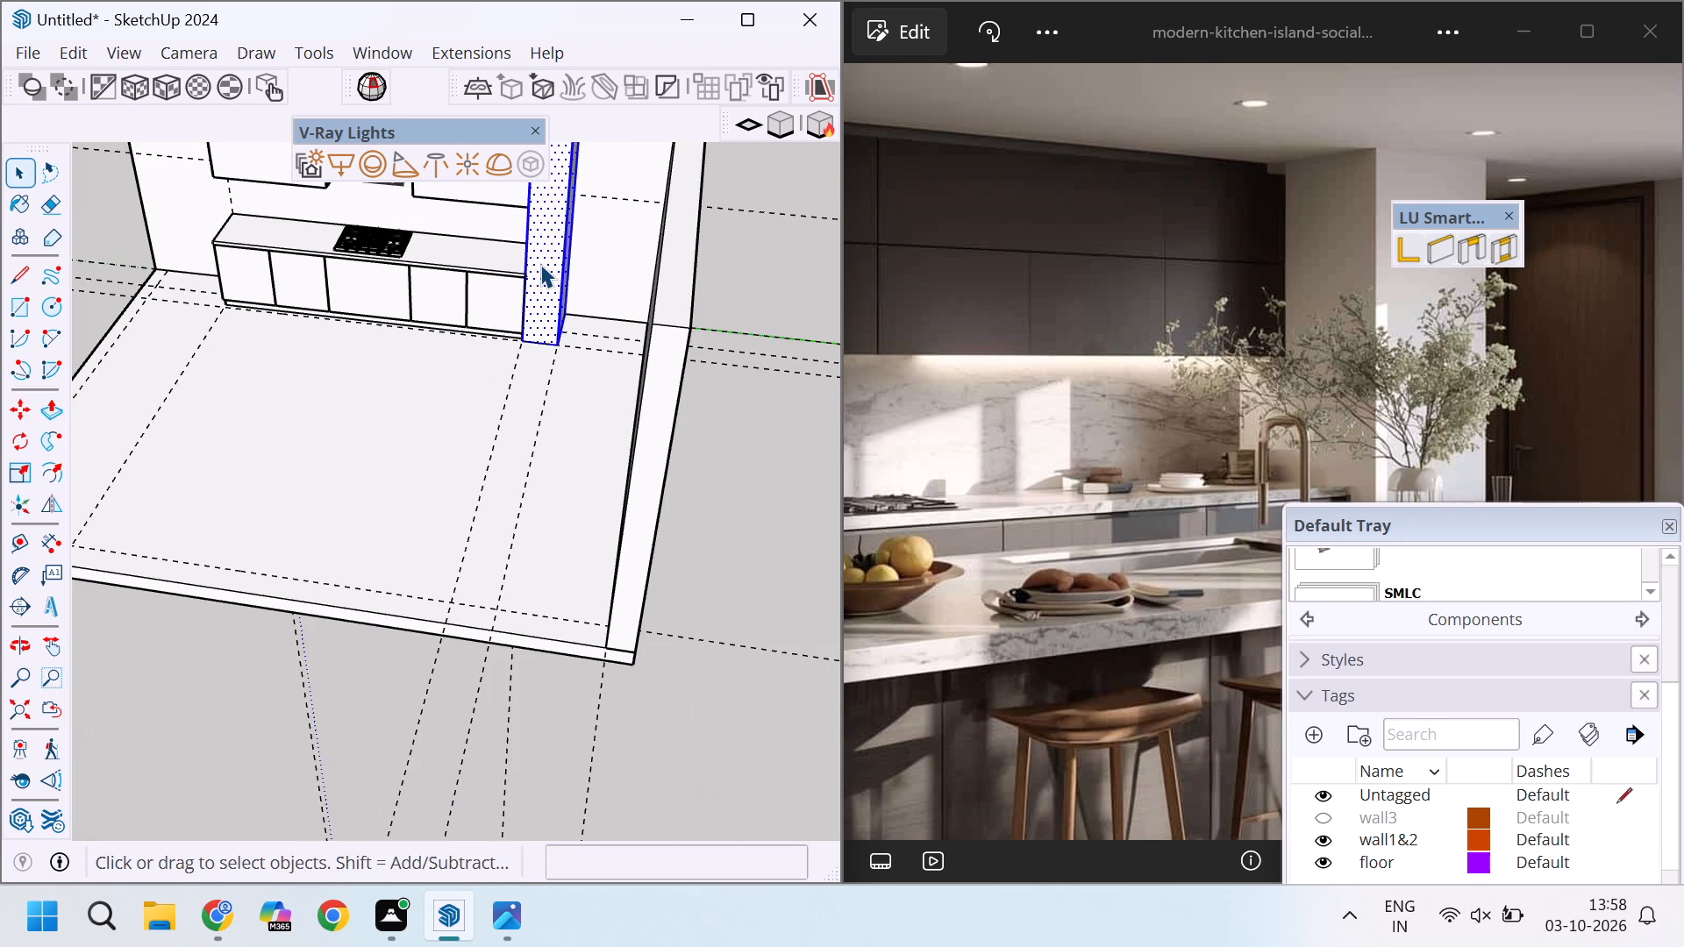
right_click(540, 264)
scroll(540, 264, down, 5)
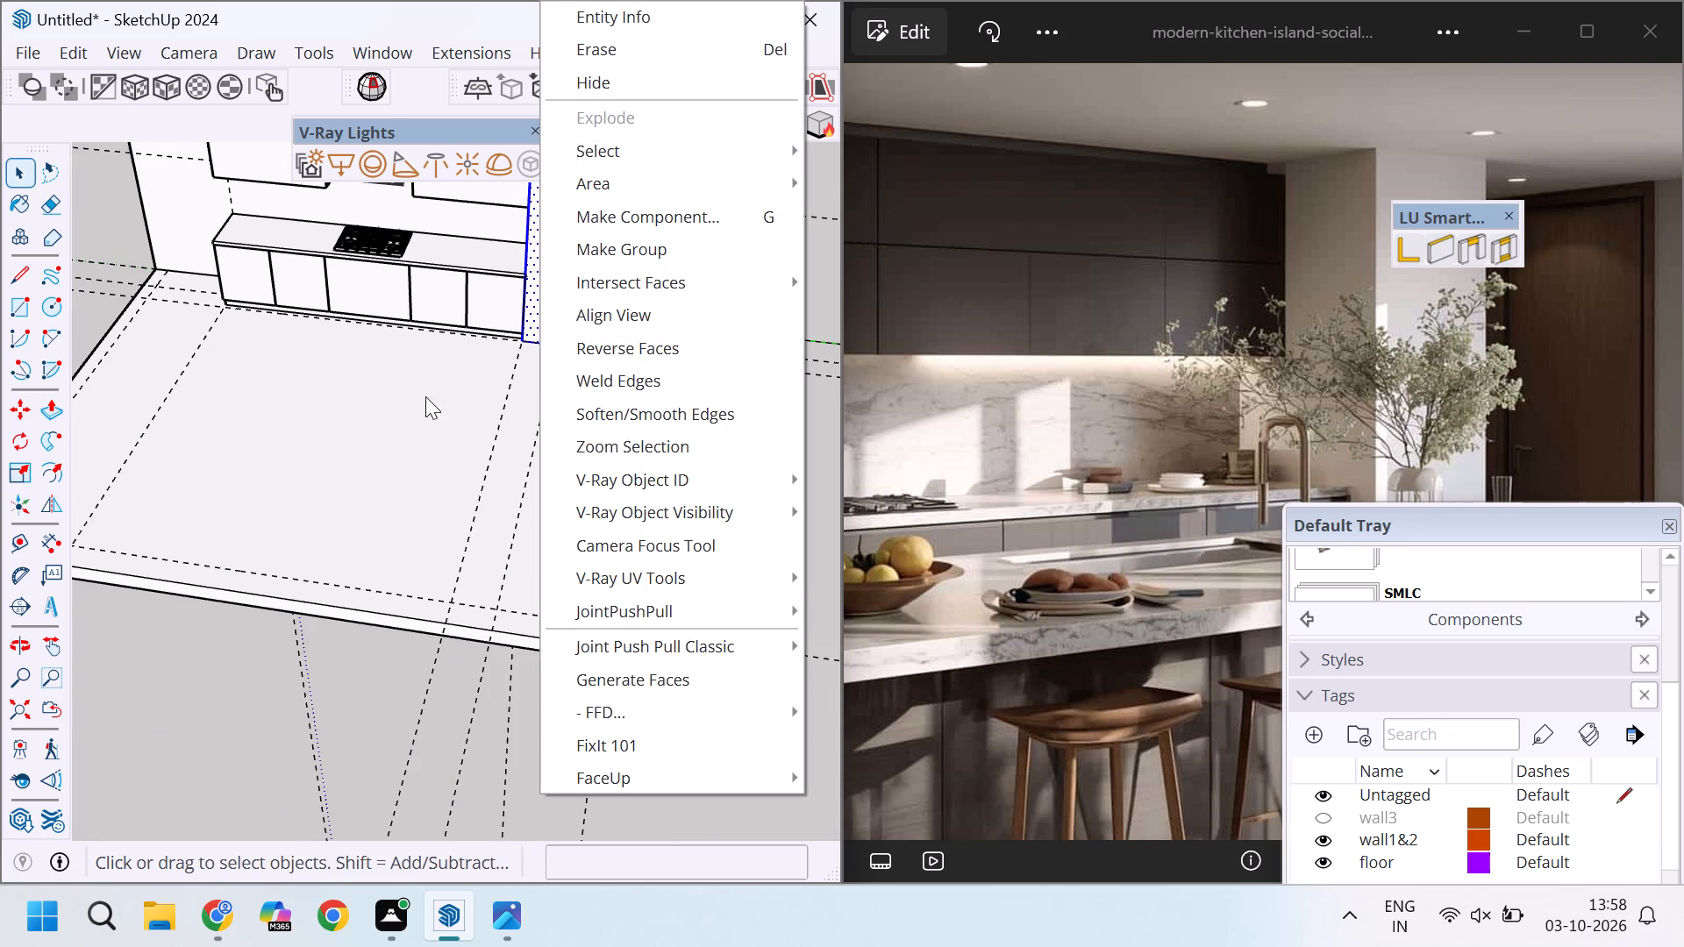
key(Escape)
scroll(537, 272, up, 10)
scroll(457, 394, up, 1)
middle_drag(457, 394, 668, 440)
scroll(636, 418, down, 4)
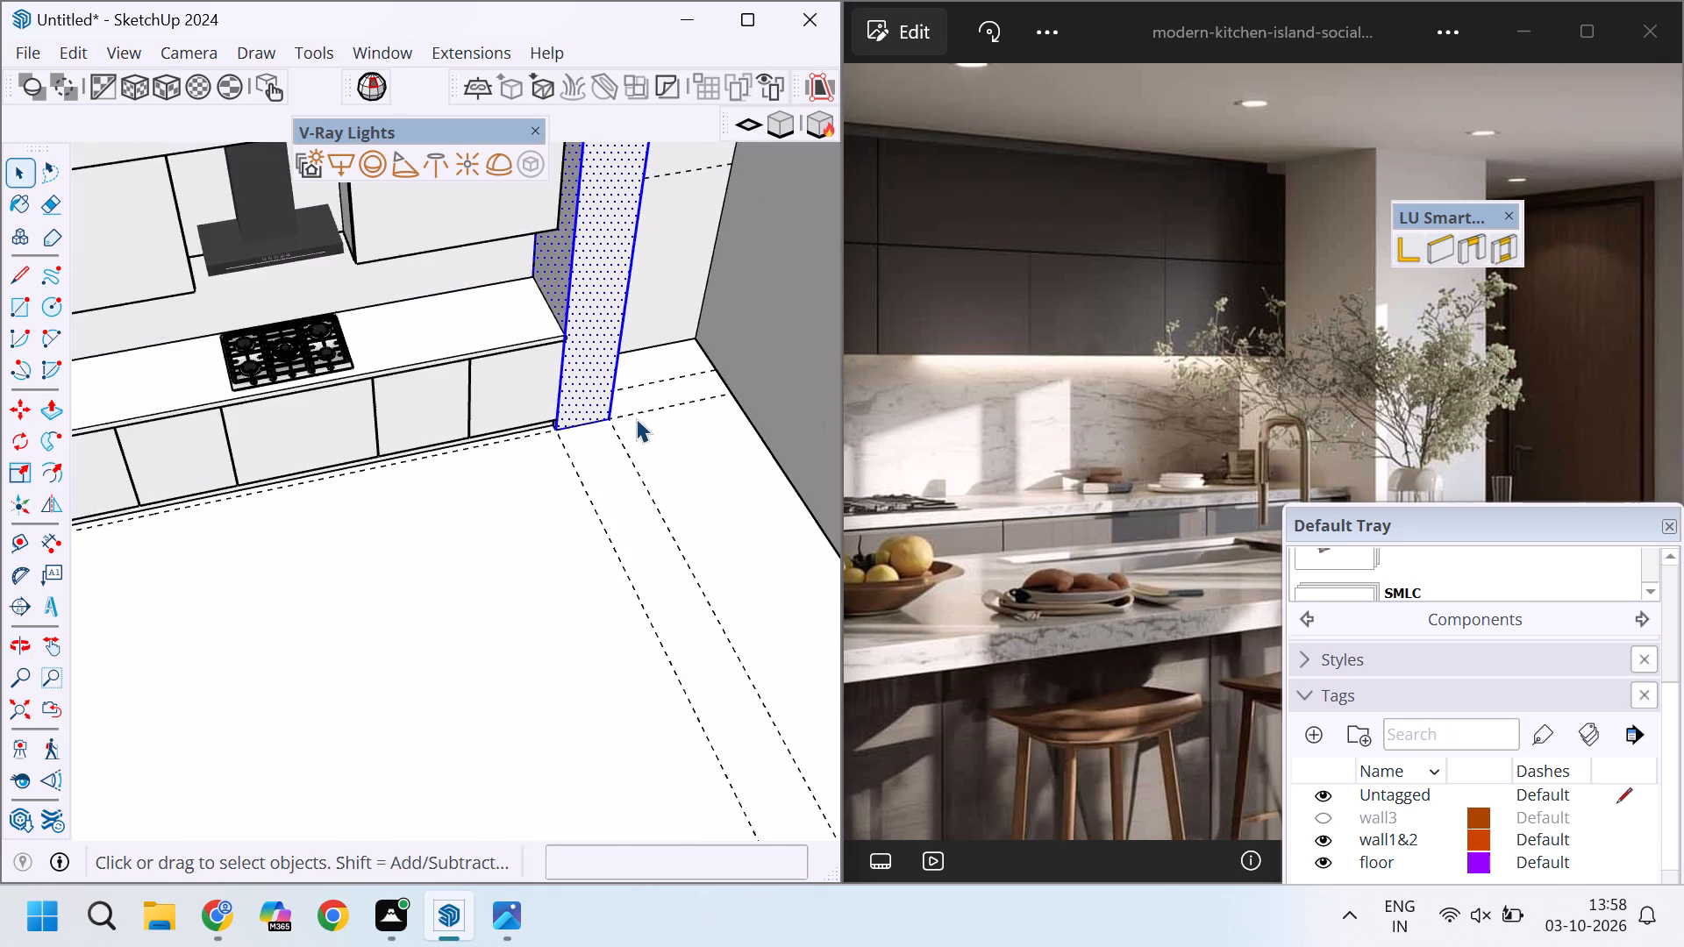
scroll(636, 418, down, 13)
scroll(635, 280, up, 13)
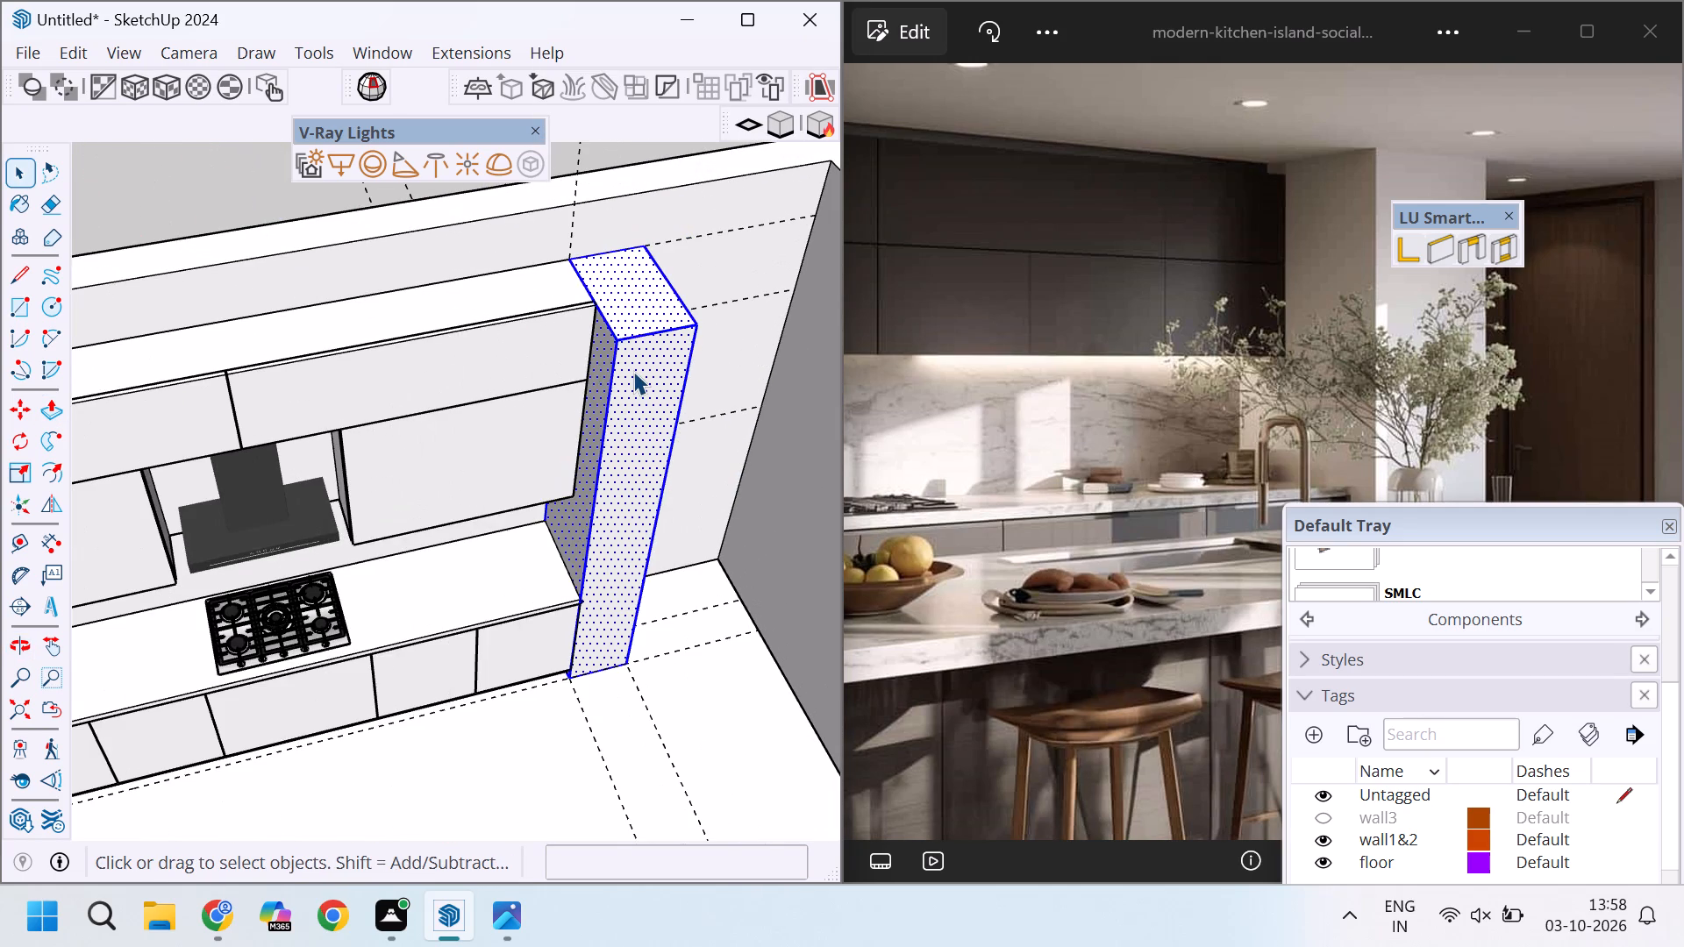
scroll(617, 617, up, 9)
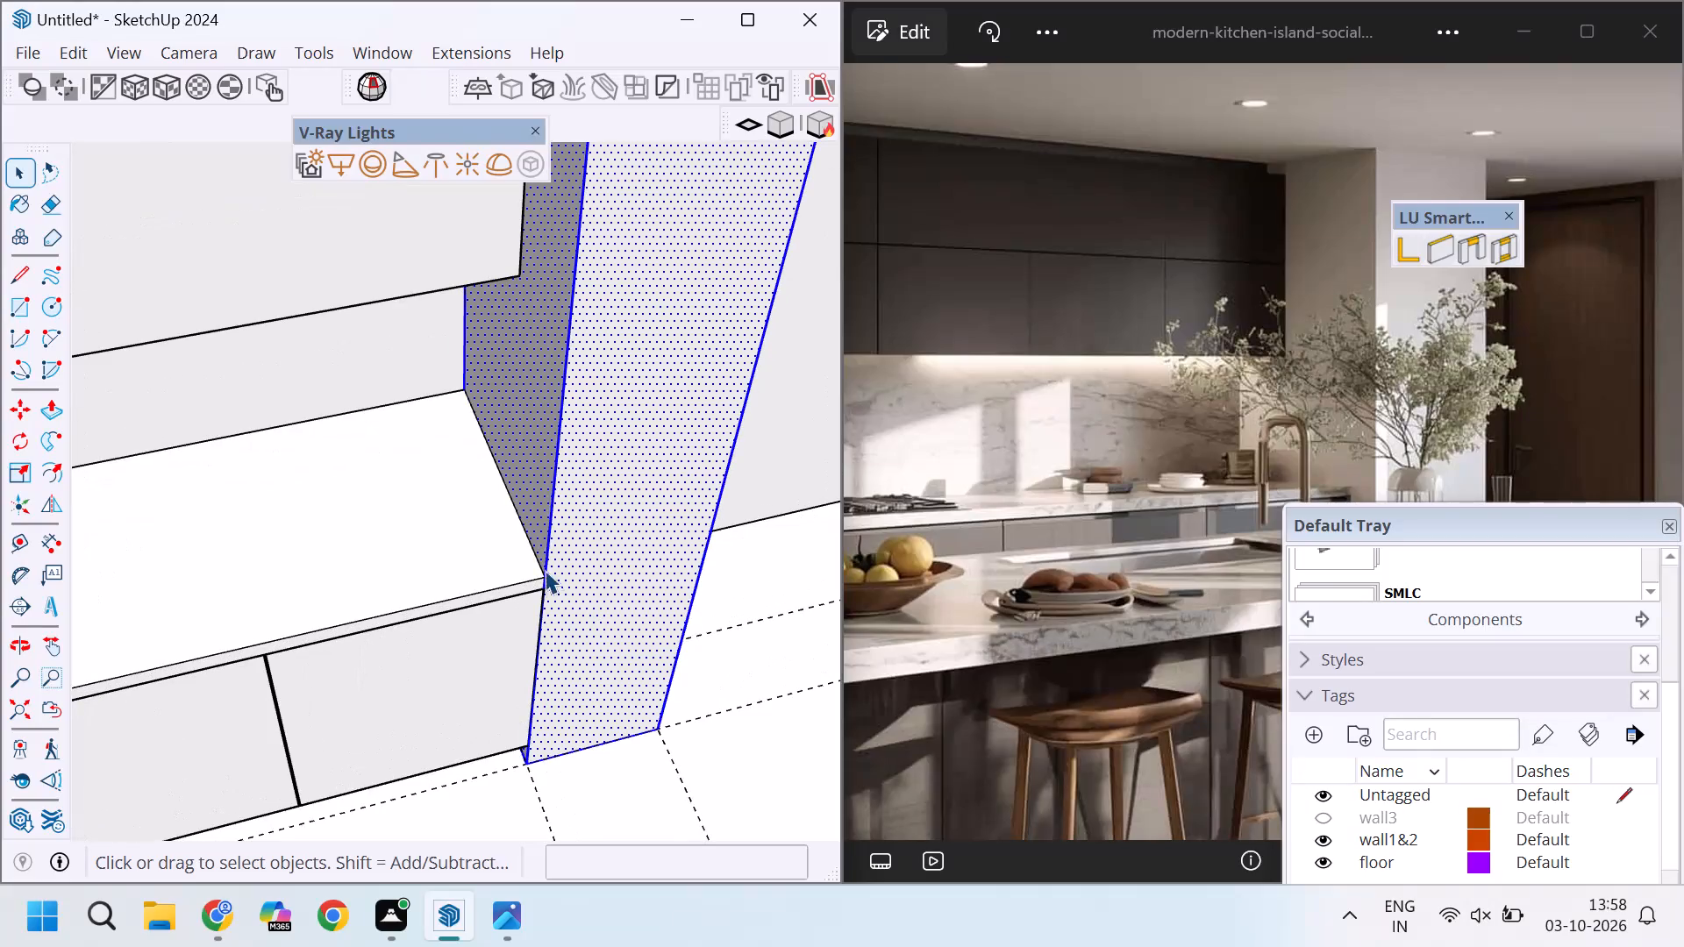
scroll(532, 524, down, 4)
scroll(551, 644, up, 5)
scroll(492, 748, up, 4)
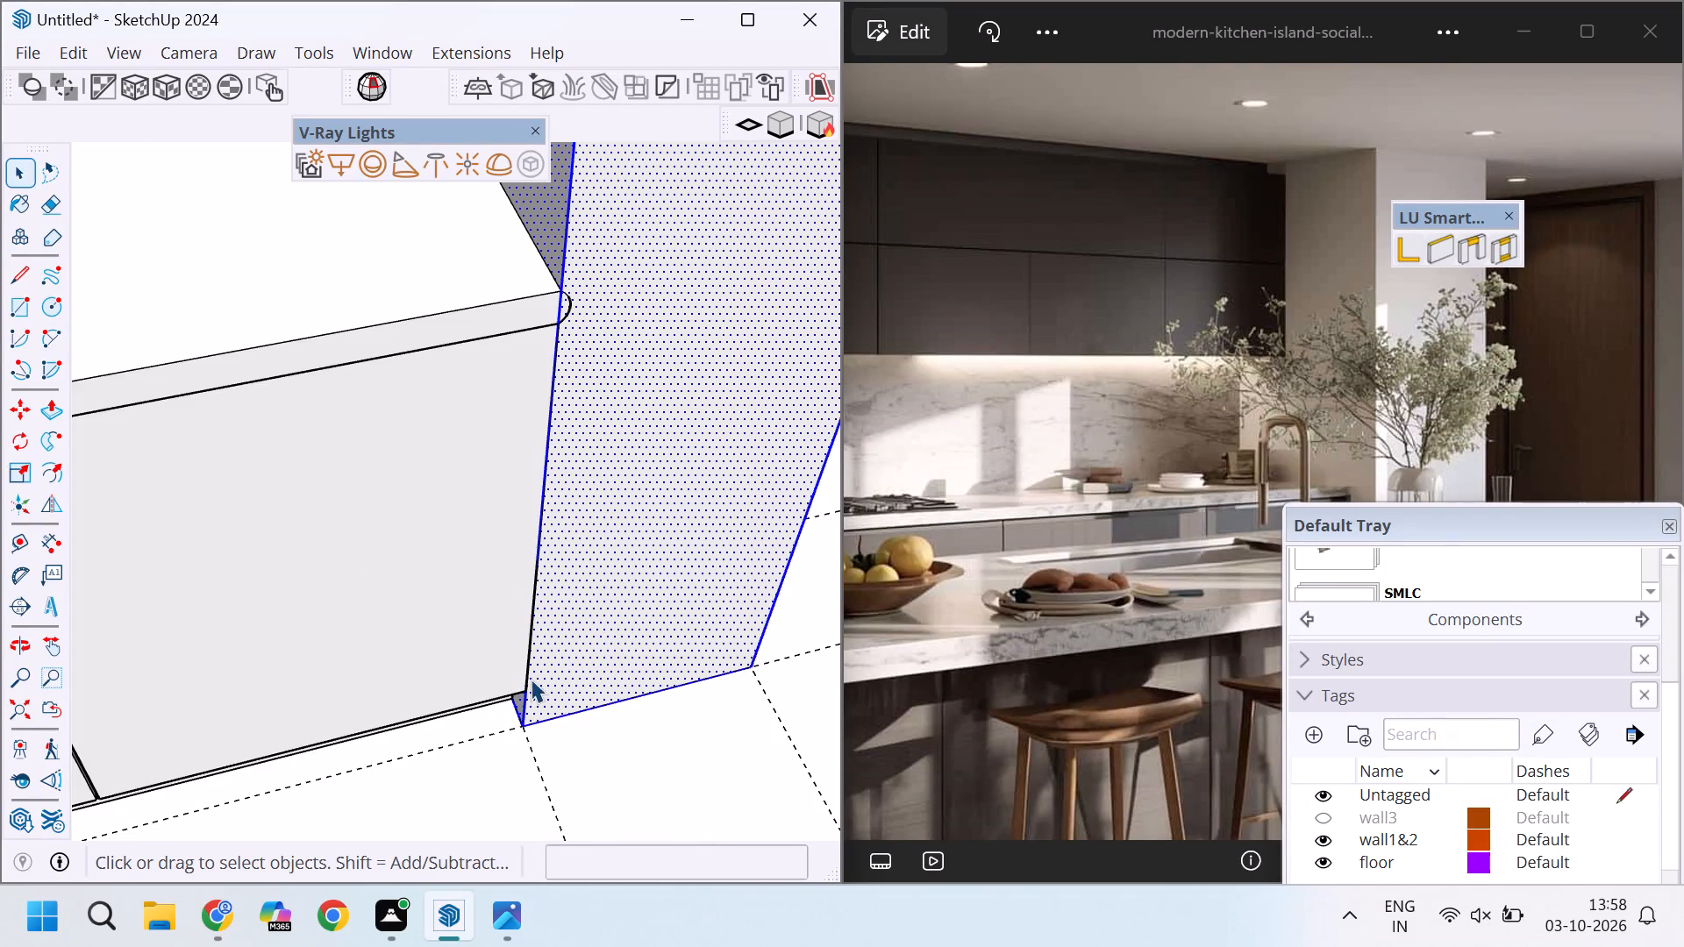
middle_drag(539, 648, 778, 516)
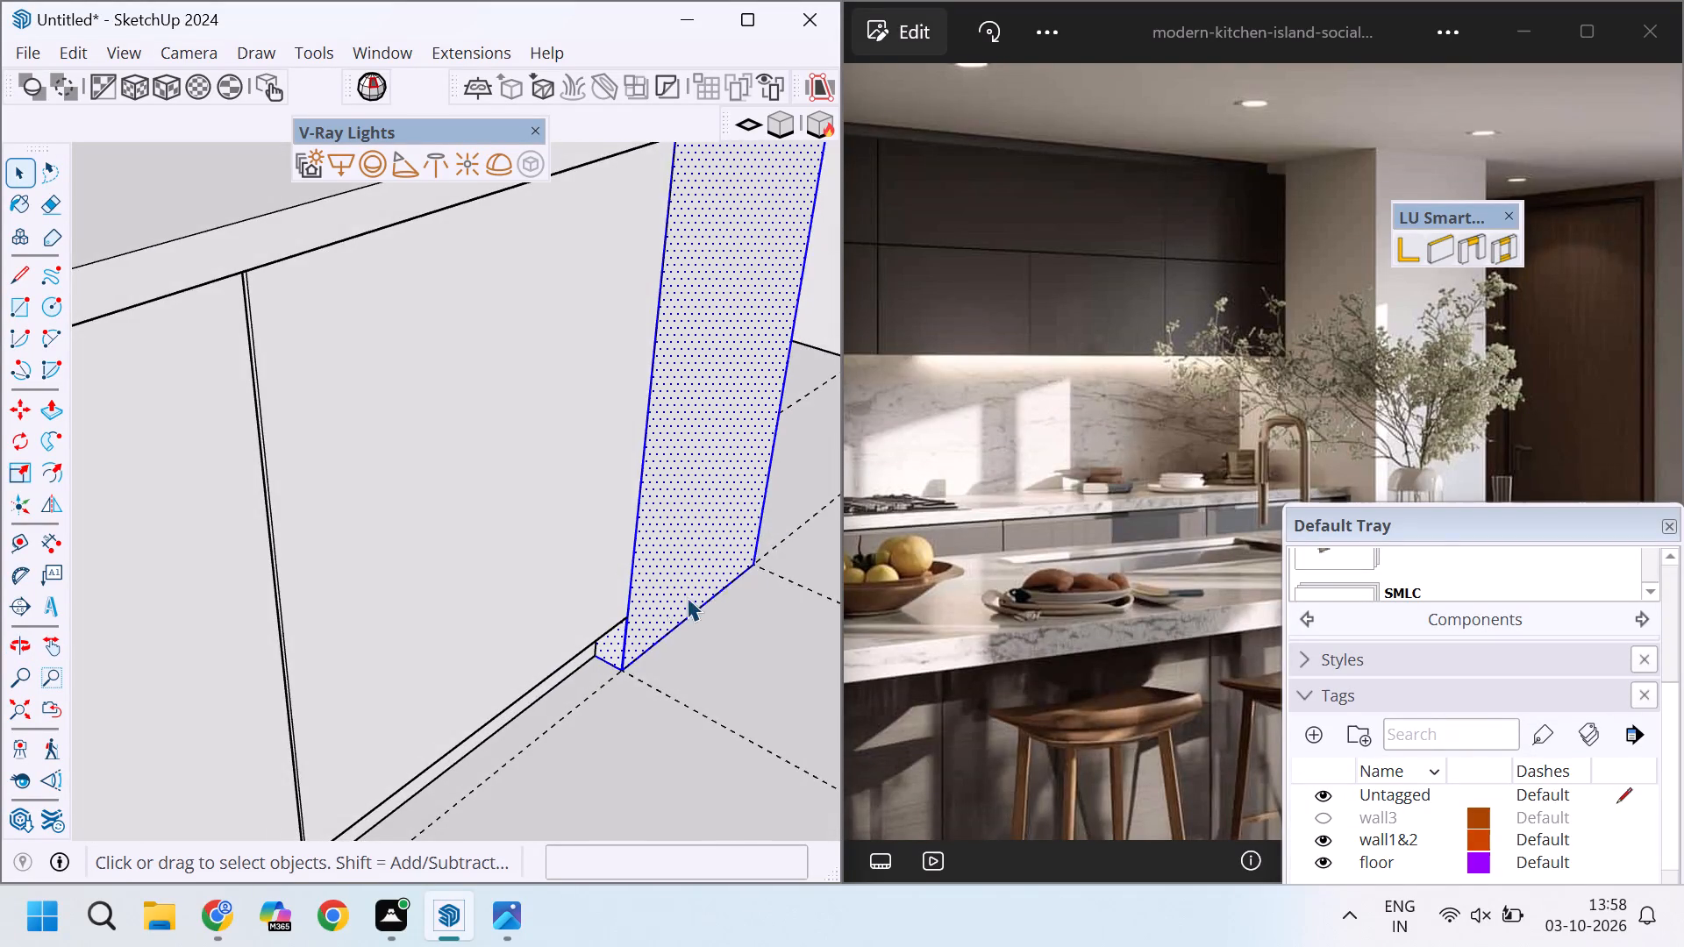
scroll(646, 604, down, 4)
scroll(650, 644, up, 5)
scroll(559, 625, down, 3)
scroll(619, 587, down, 16)
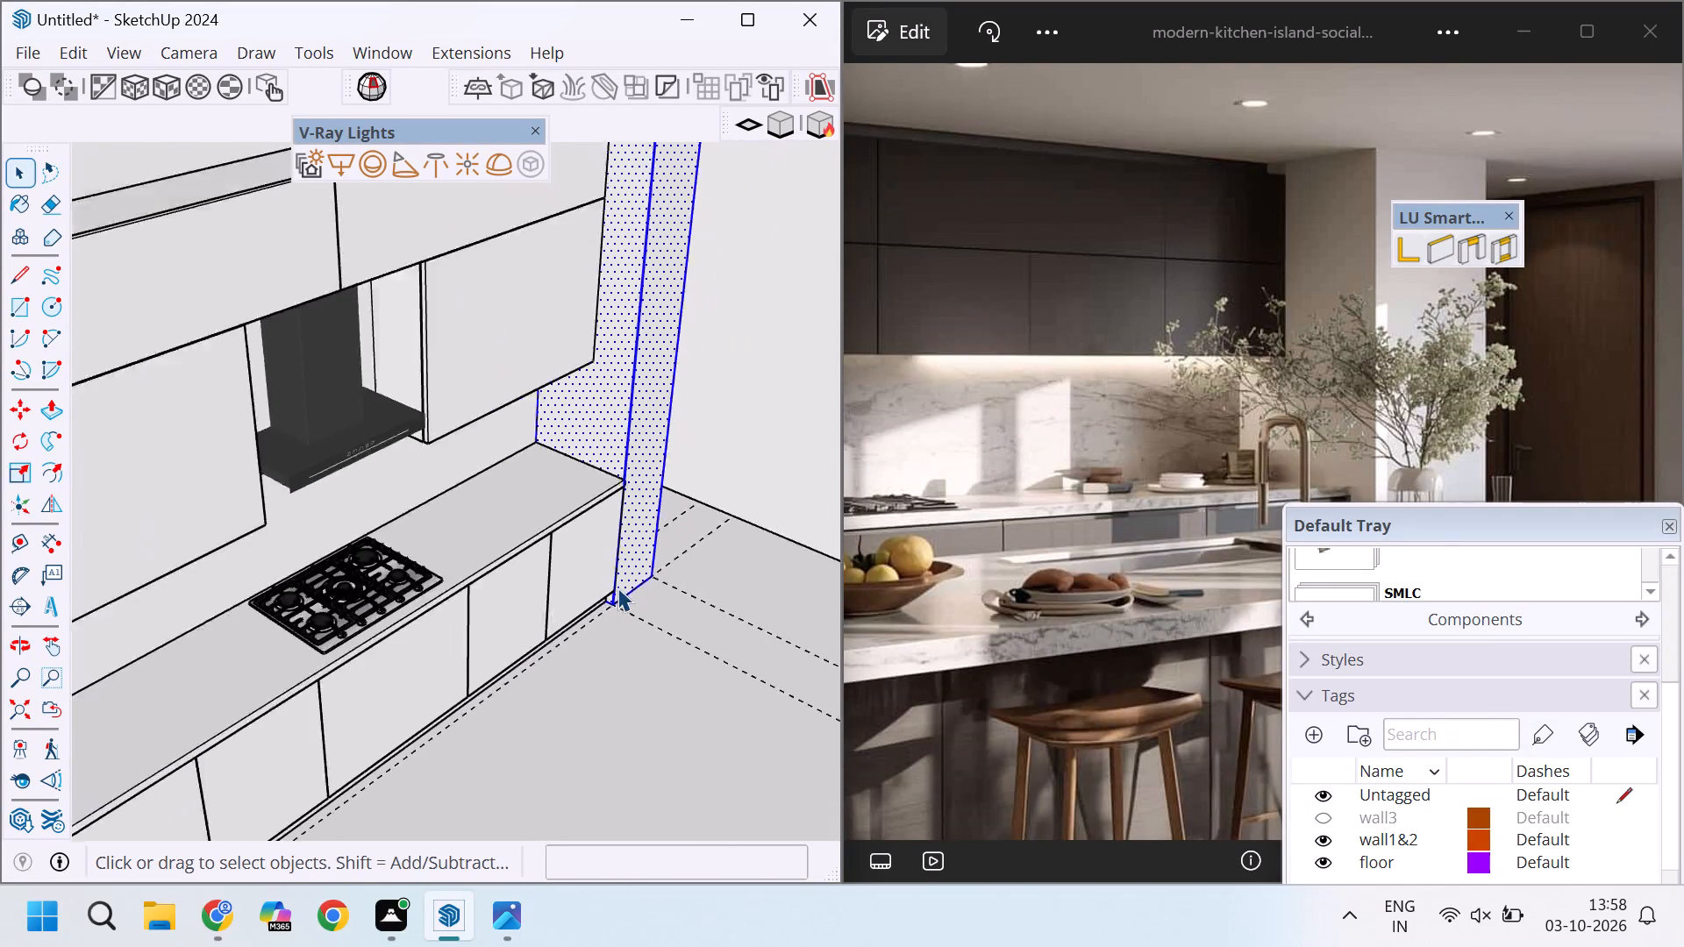
scroll(617, 587, down, 1)
middle_drag(651, 582, 465, 575)
scroll(606, 513, up, 3)
scroll(672, 482, up, 2)
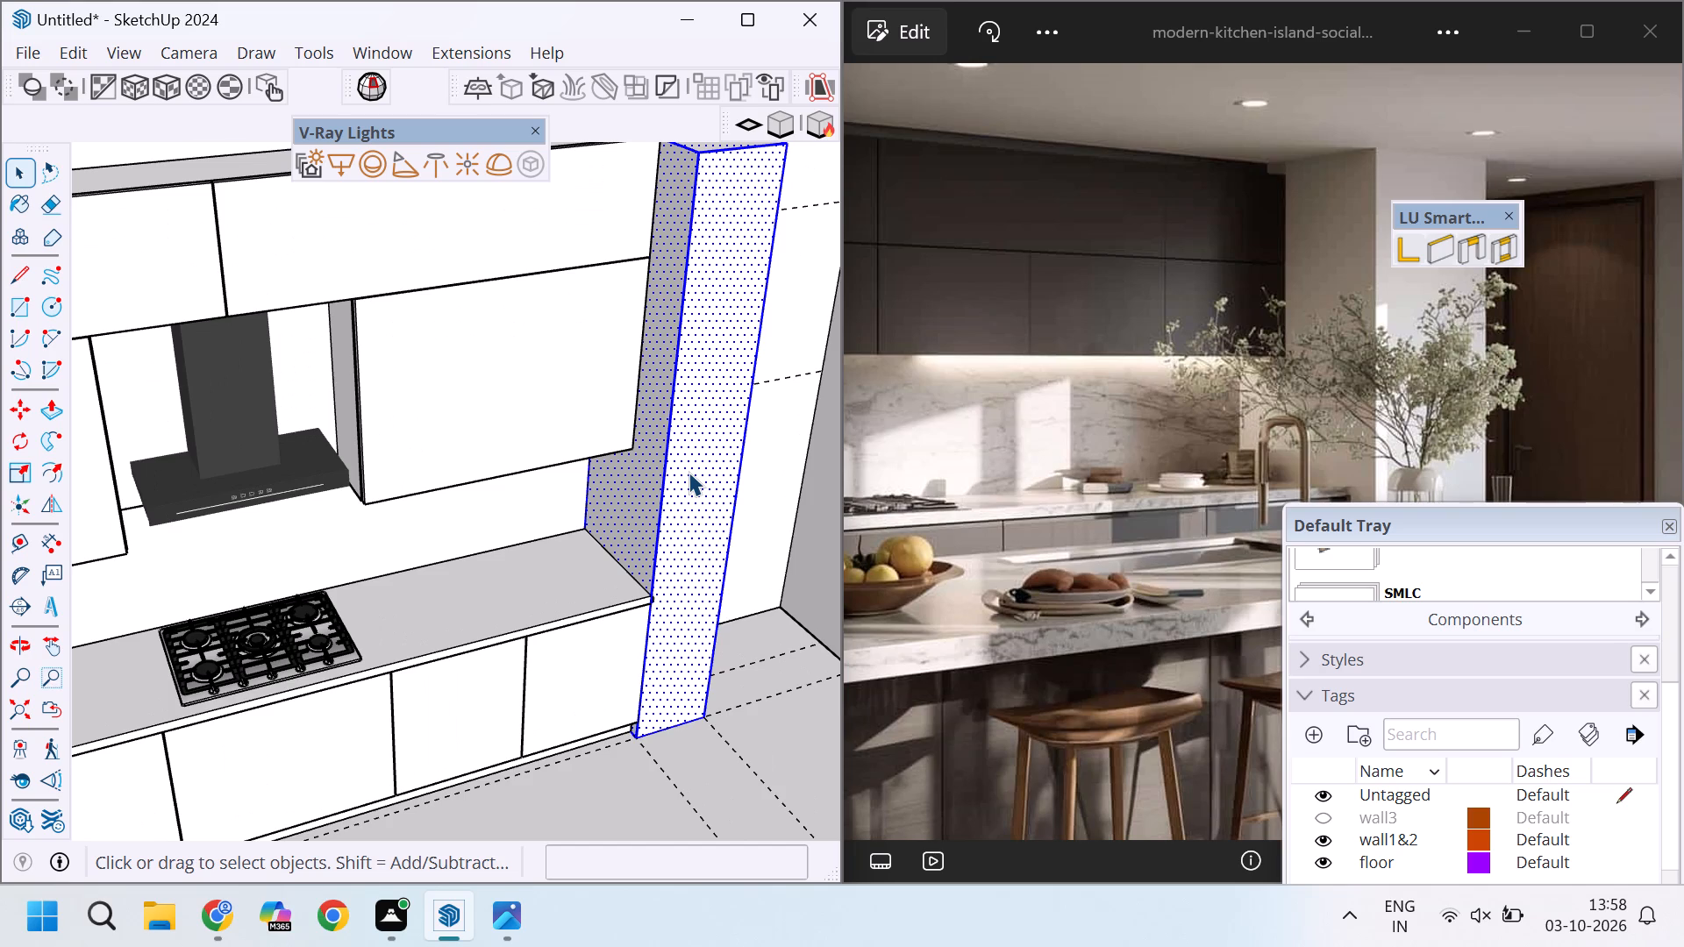
right_click(689, 472)
click(829, 242)
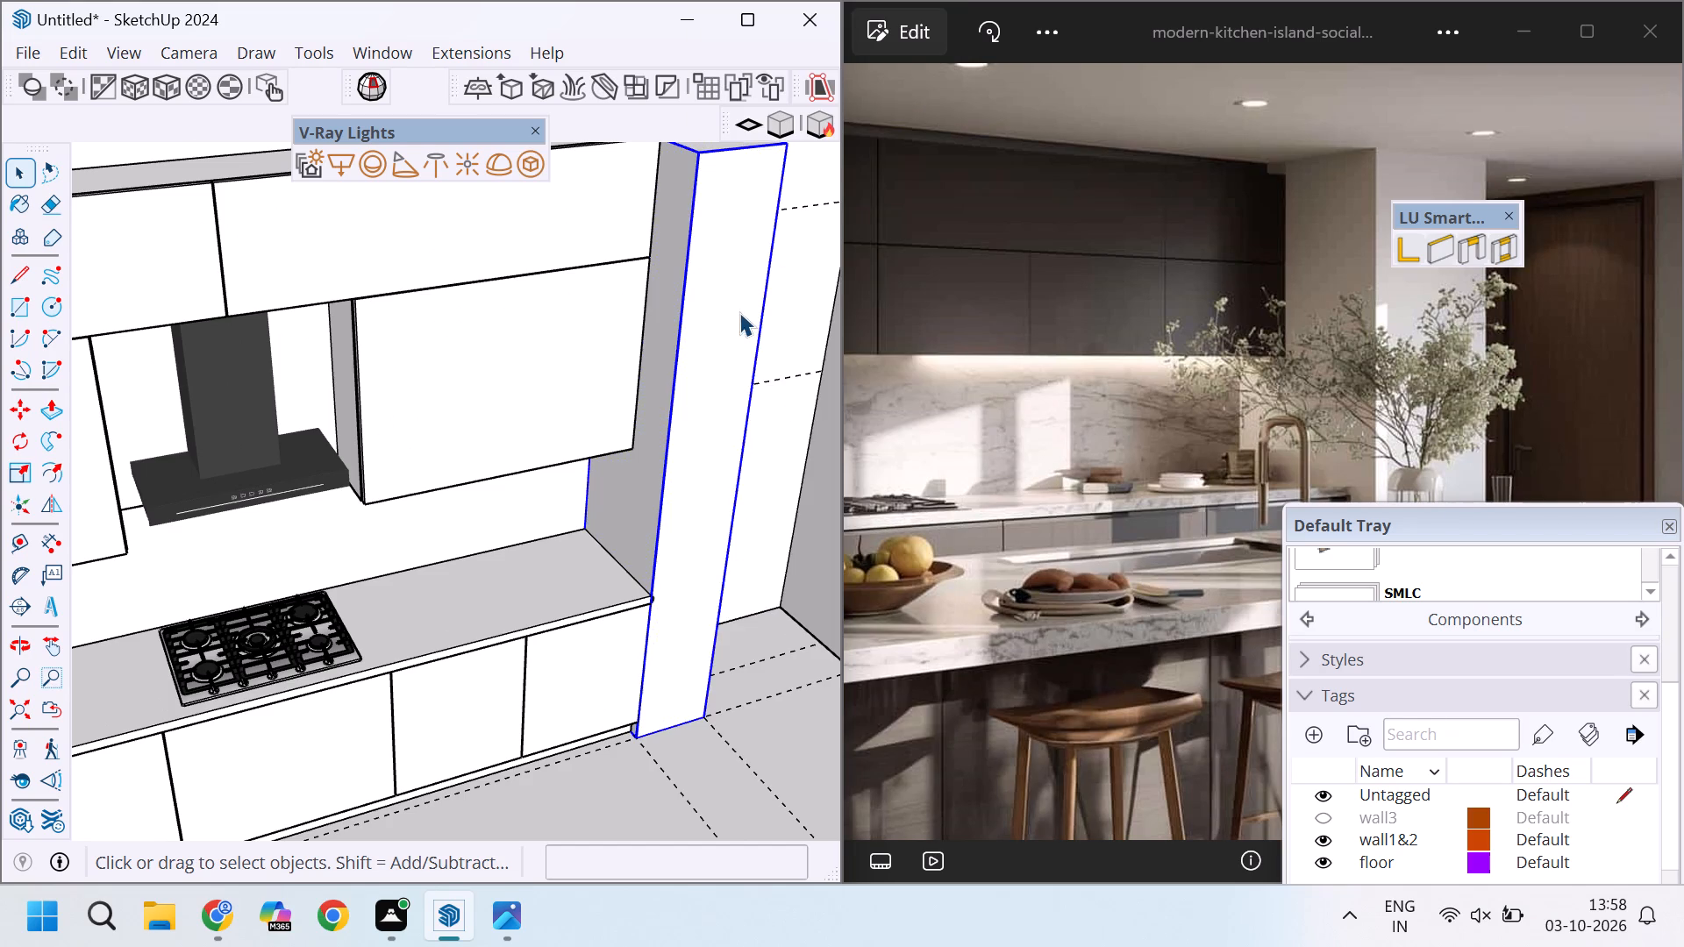
Open the column group beside the cabinets and extrude its front face 4" outward.
double_click(738, 312)
scroll(721, 324, up, 2)
click(721, 324)
key(p)
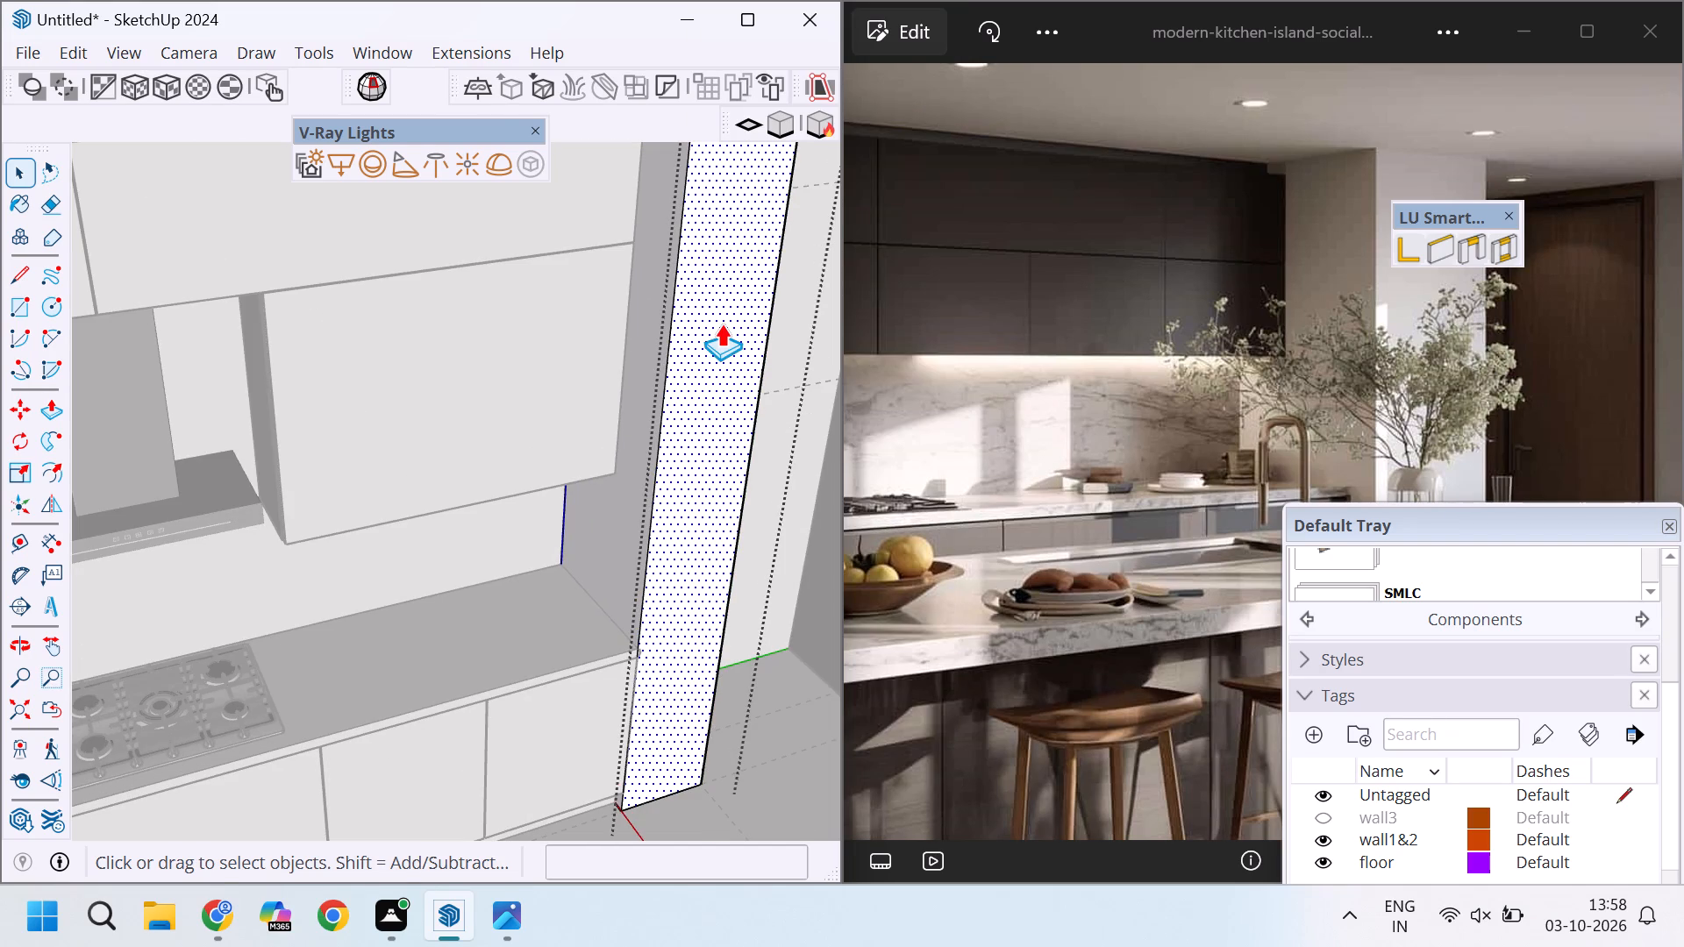
click(721, 324)
key(4)
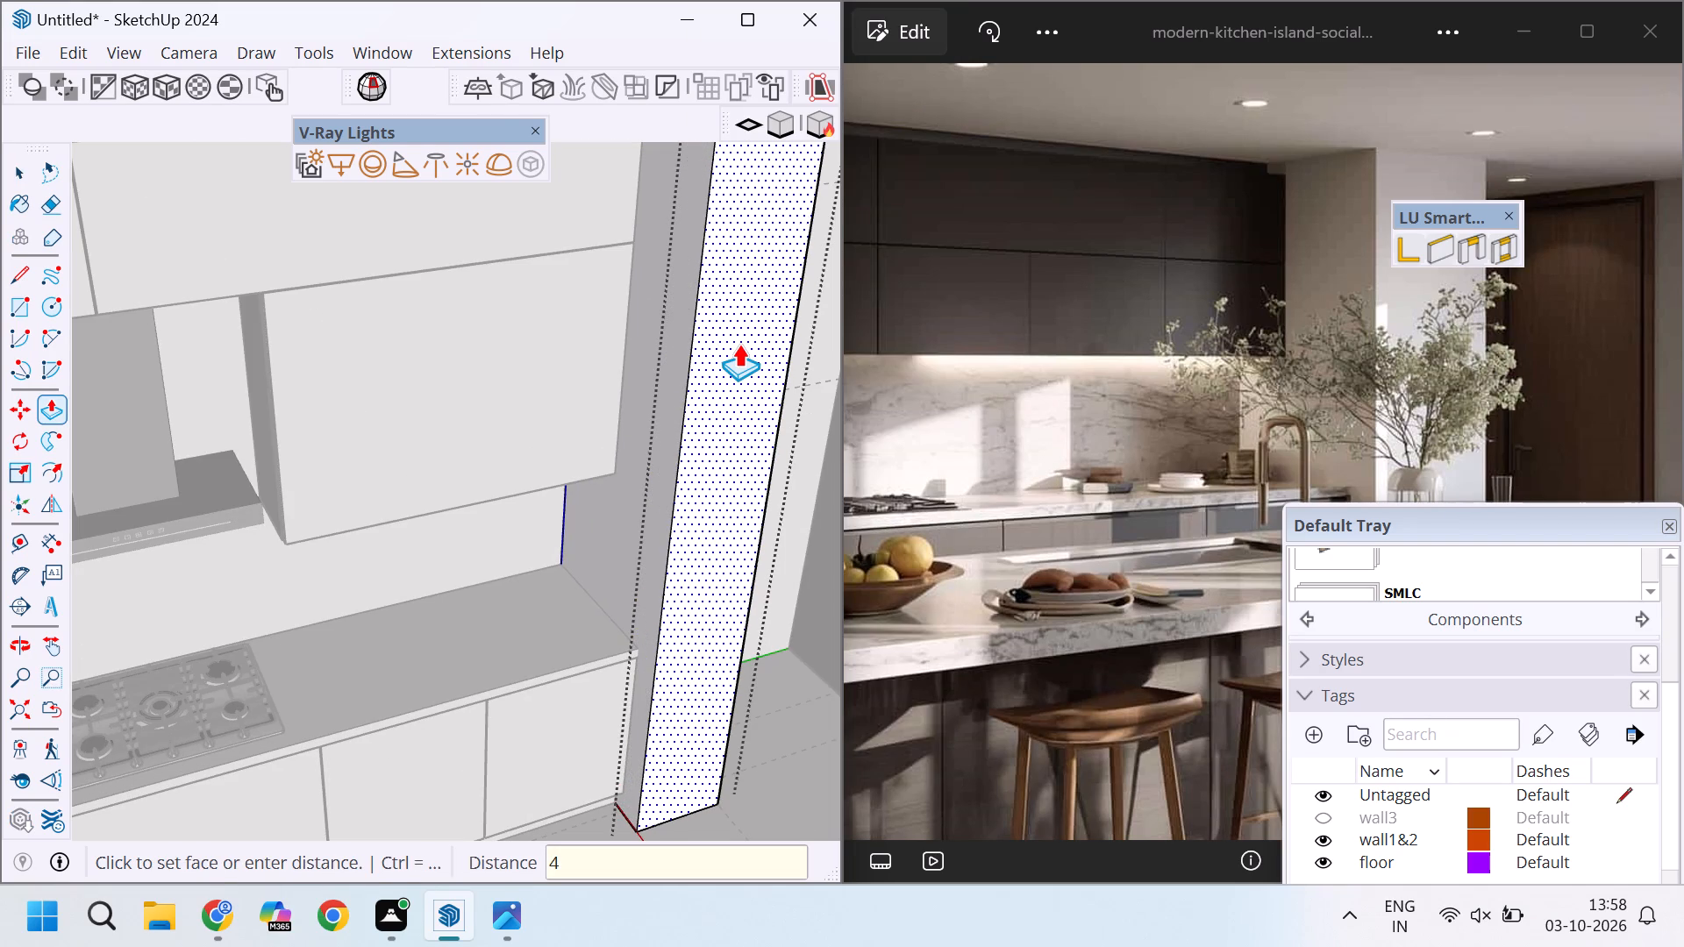
key(Return)
key(space)
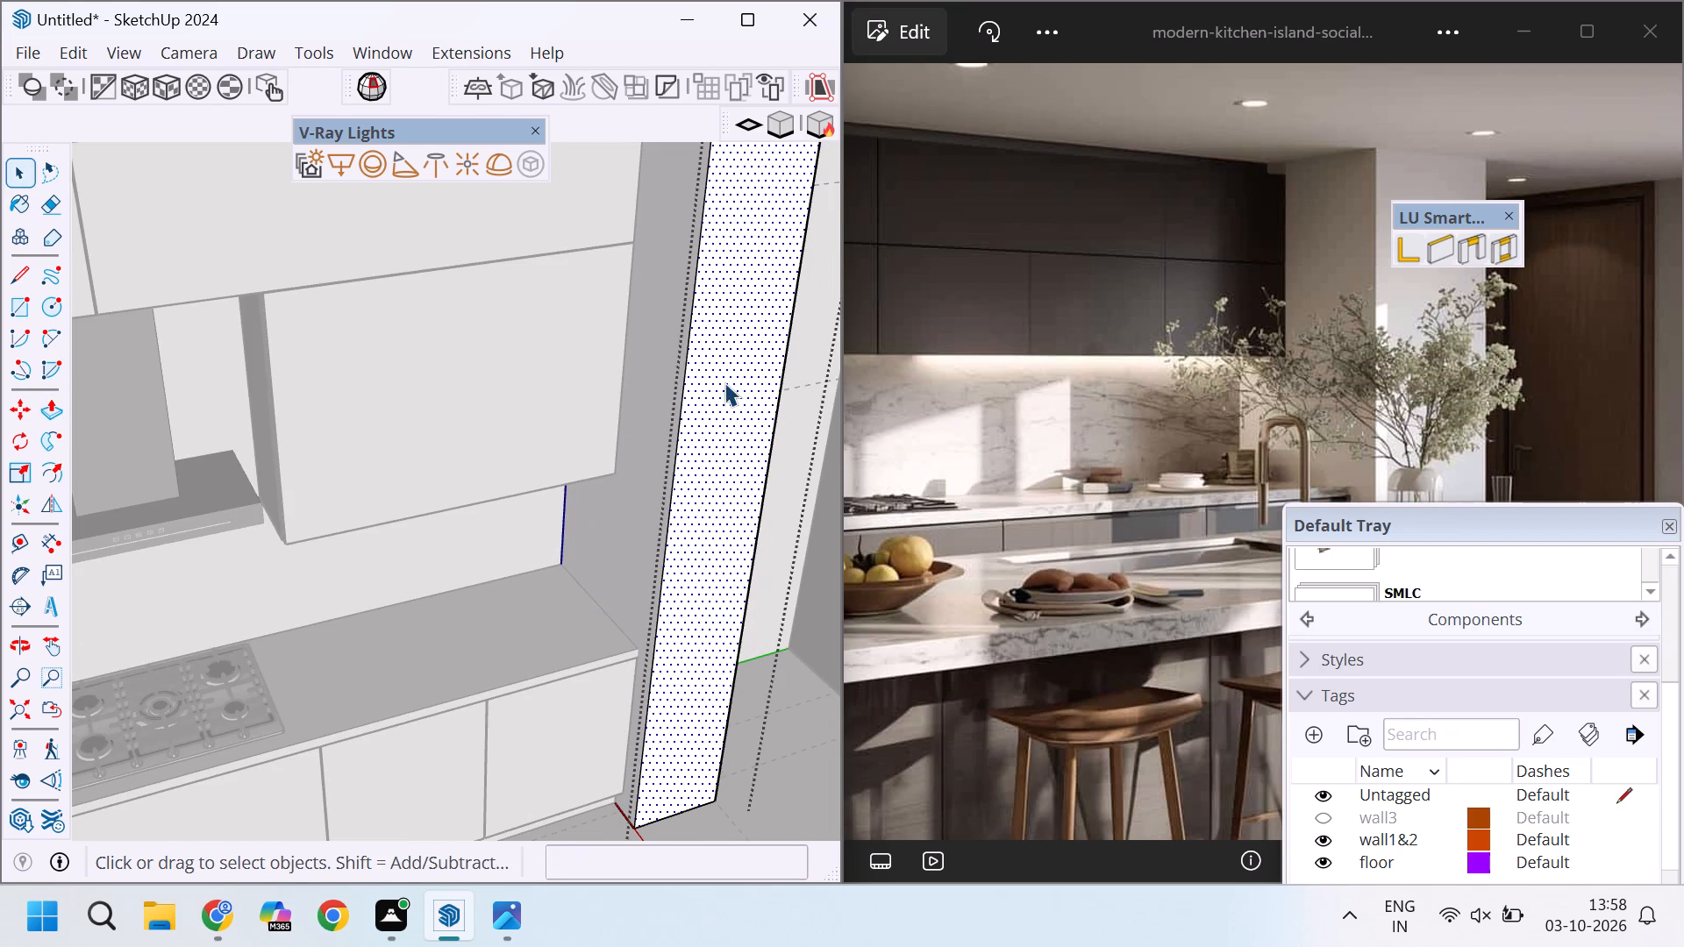
Extrude the column's front face another 2" outward past the base cabinets and close the group.
scroll(692, 441, down, 4)
scroll(660, 672, up, 6)
middle_drag(608, 521, 738, 524)
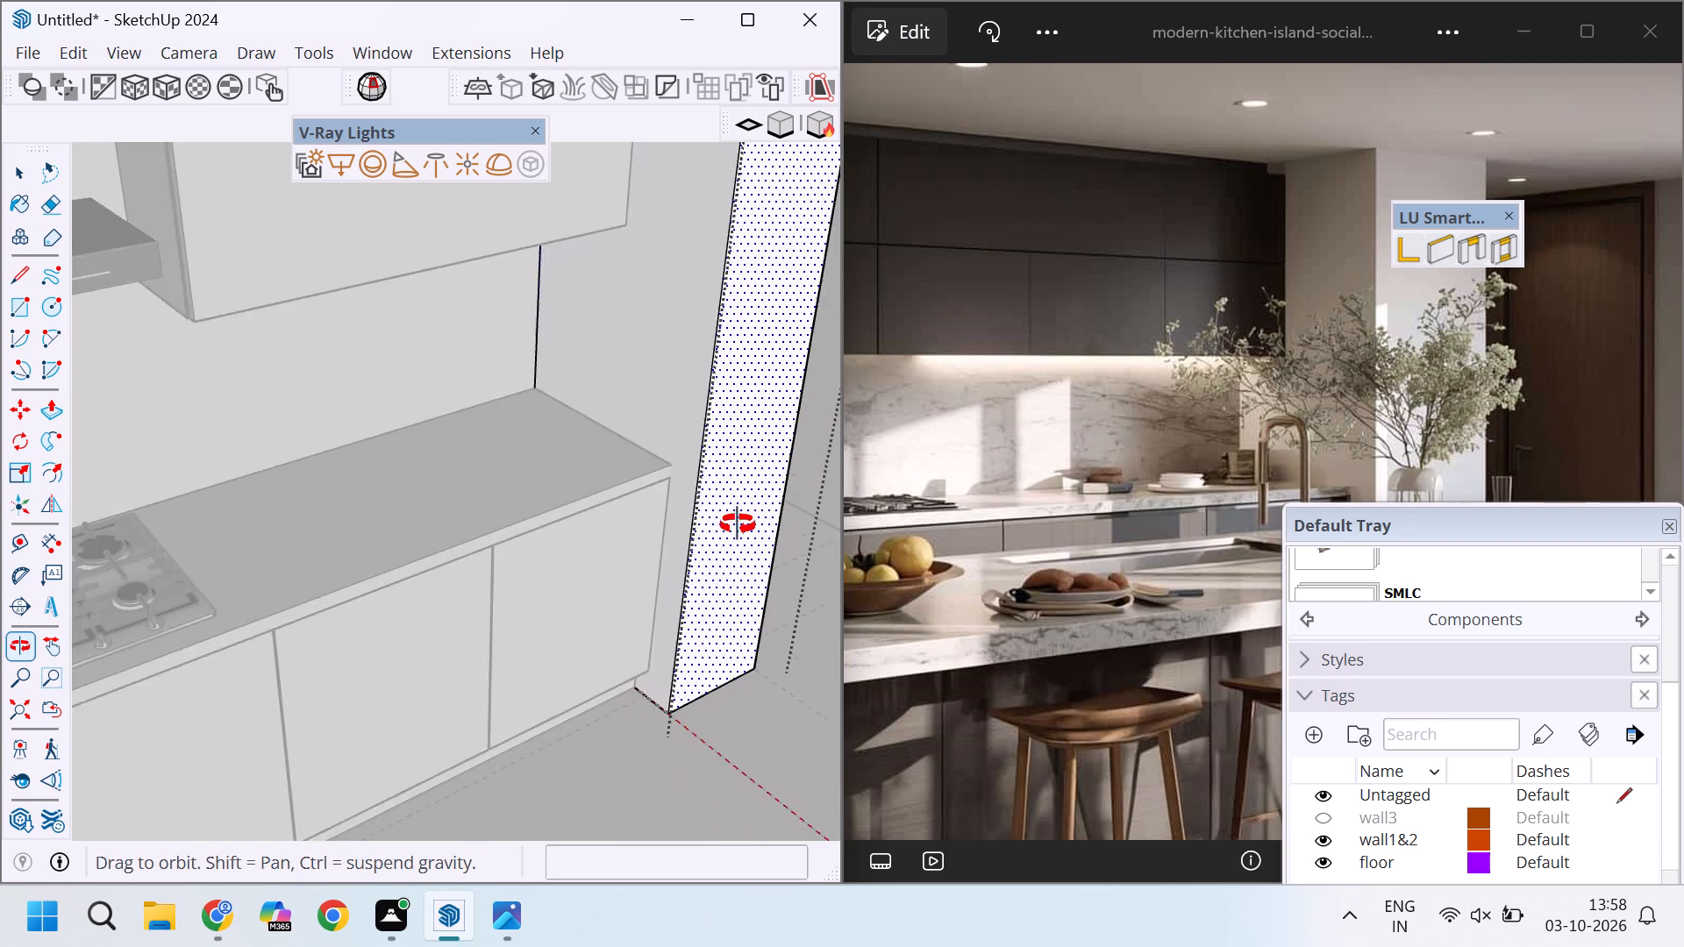
middle_drag(738, 524, 743, 523)
scroll(696, 464, up, 8)
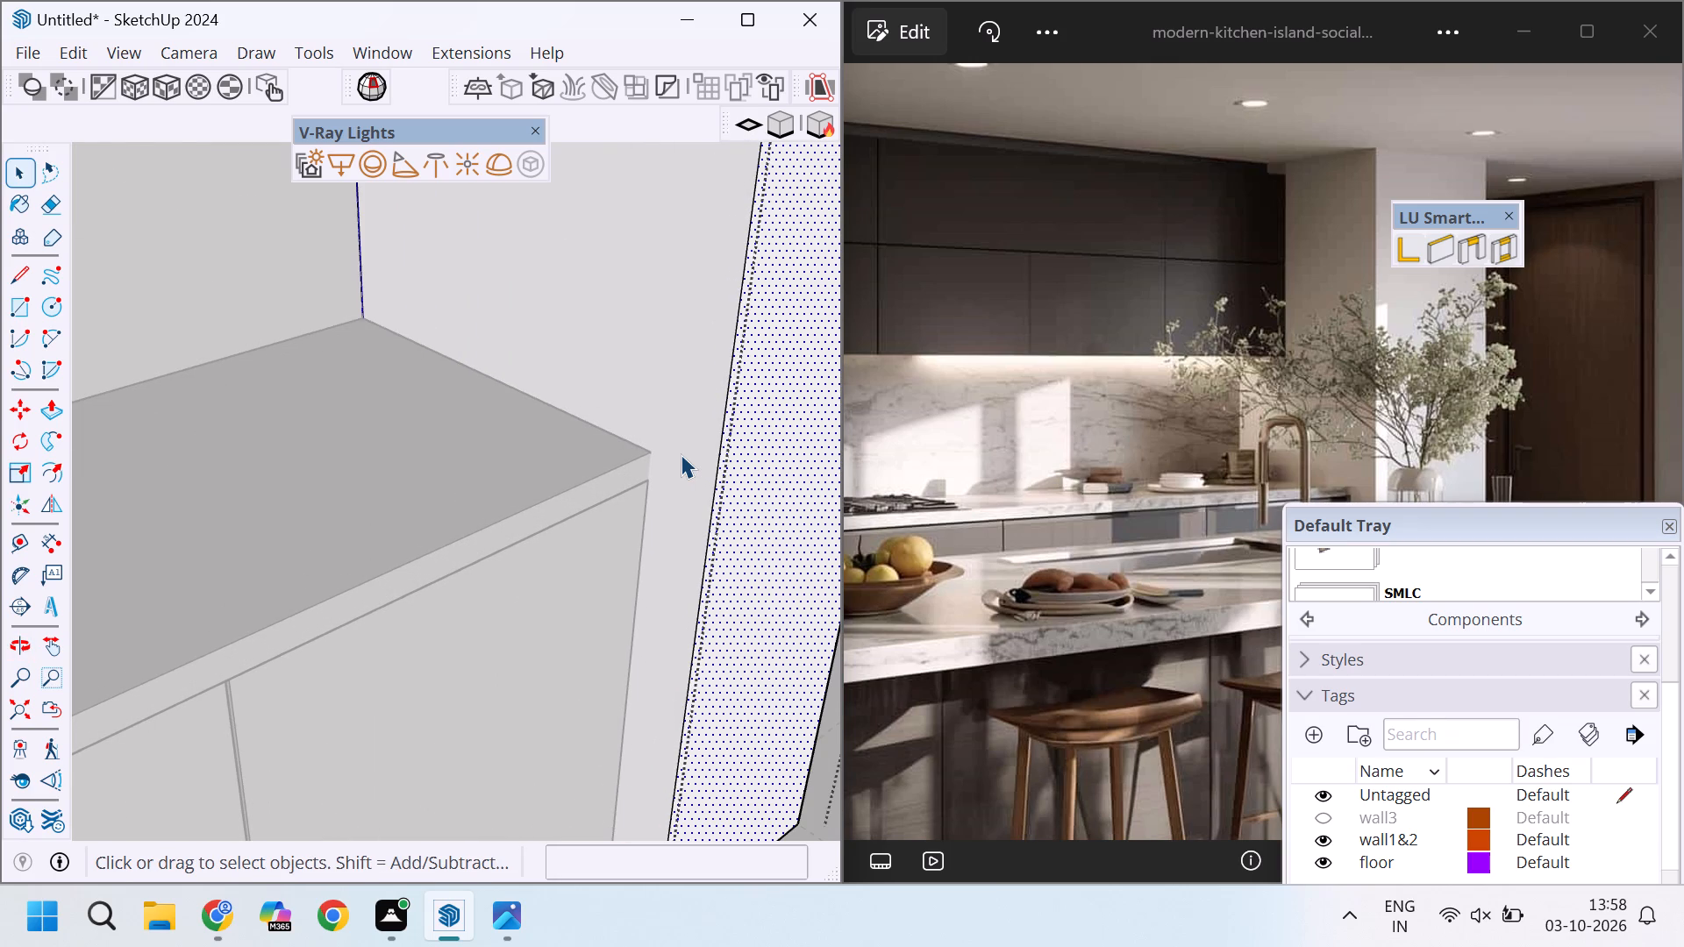
scroll(681, 454, down, 7)
key(p)
click(754, 445)
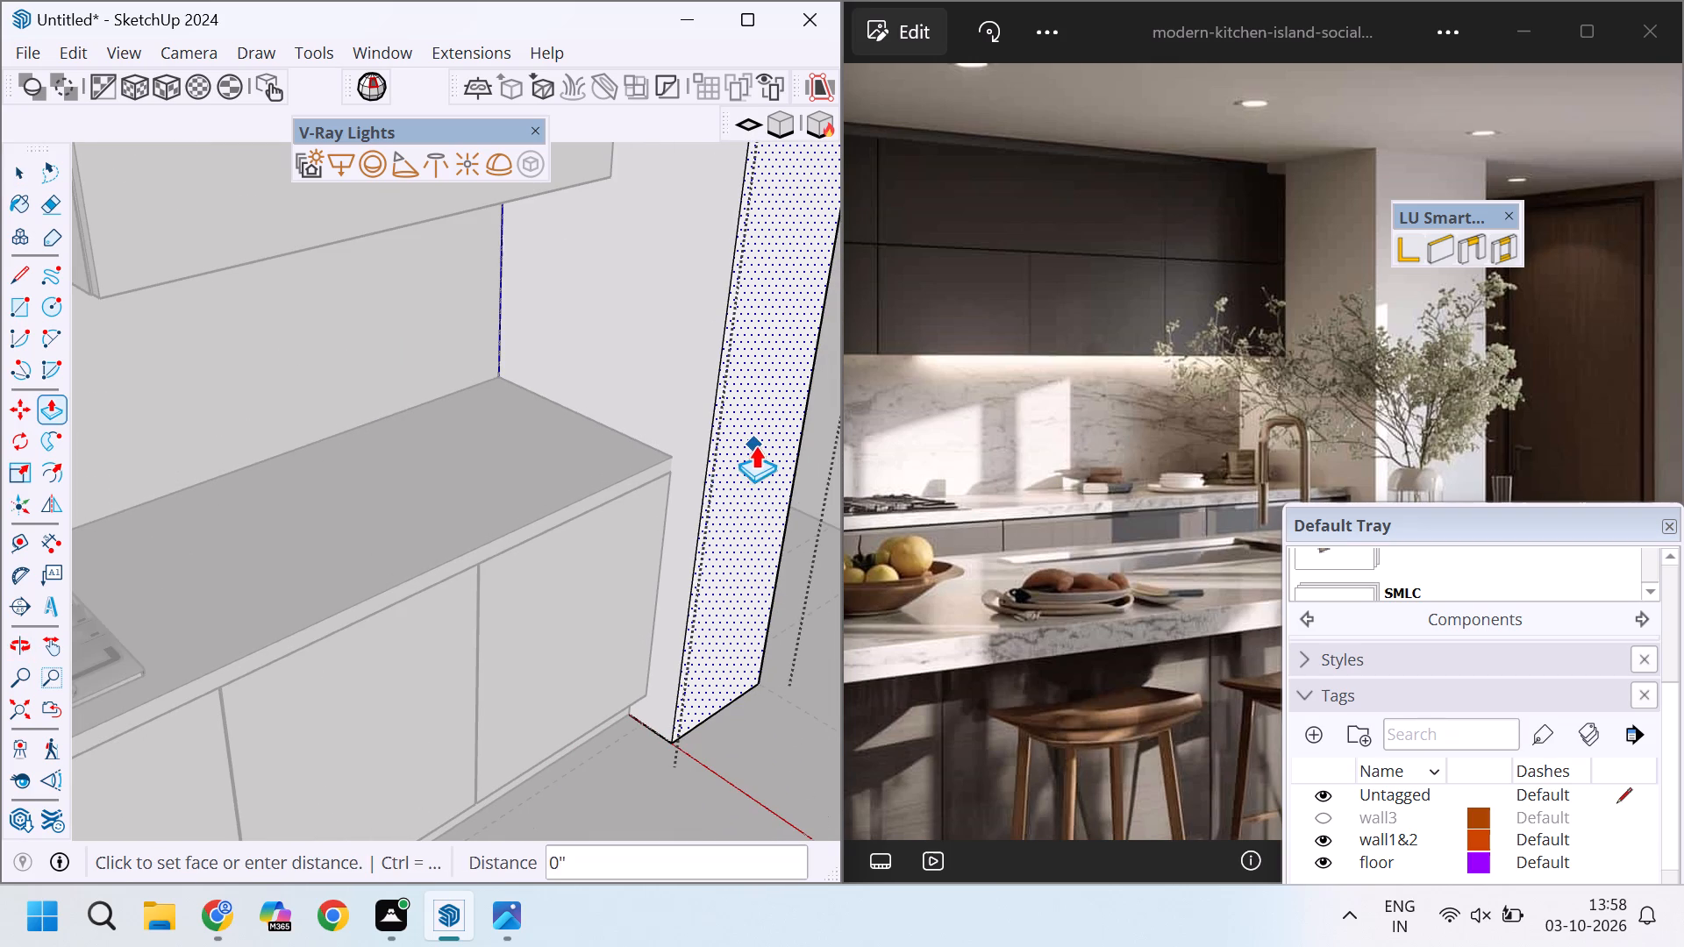
key(2)
key(Return)
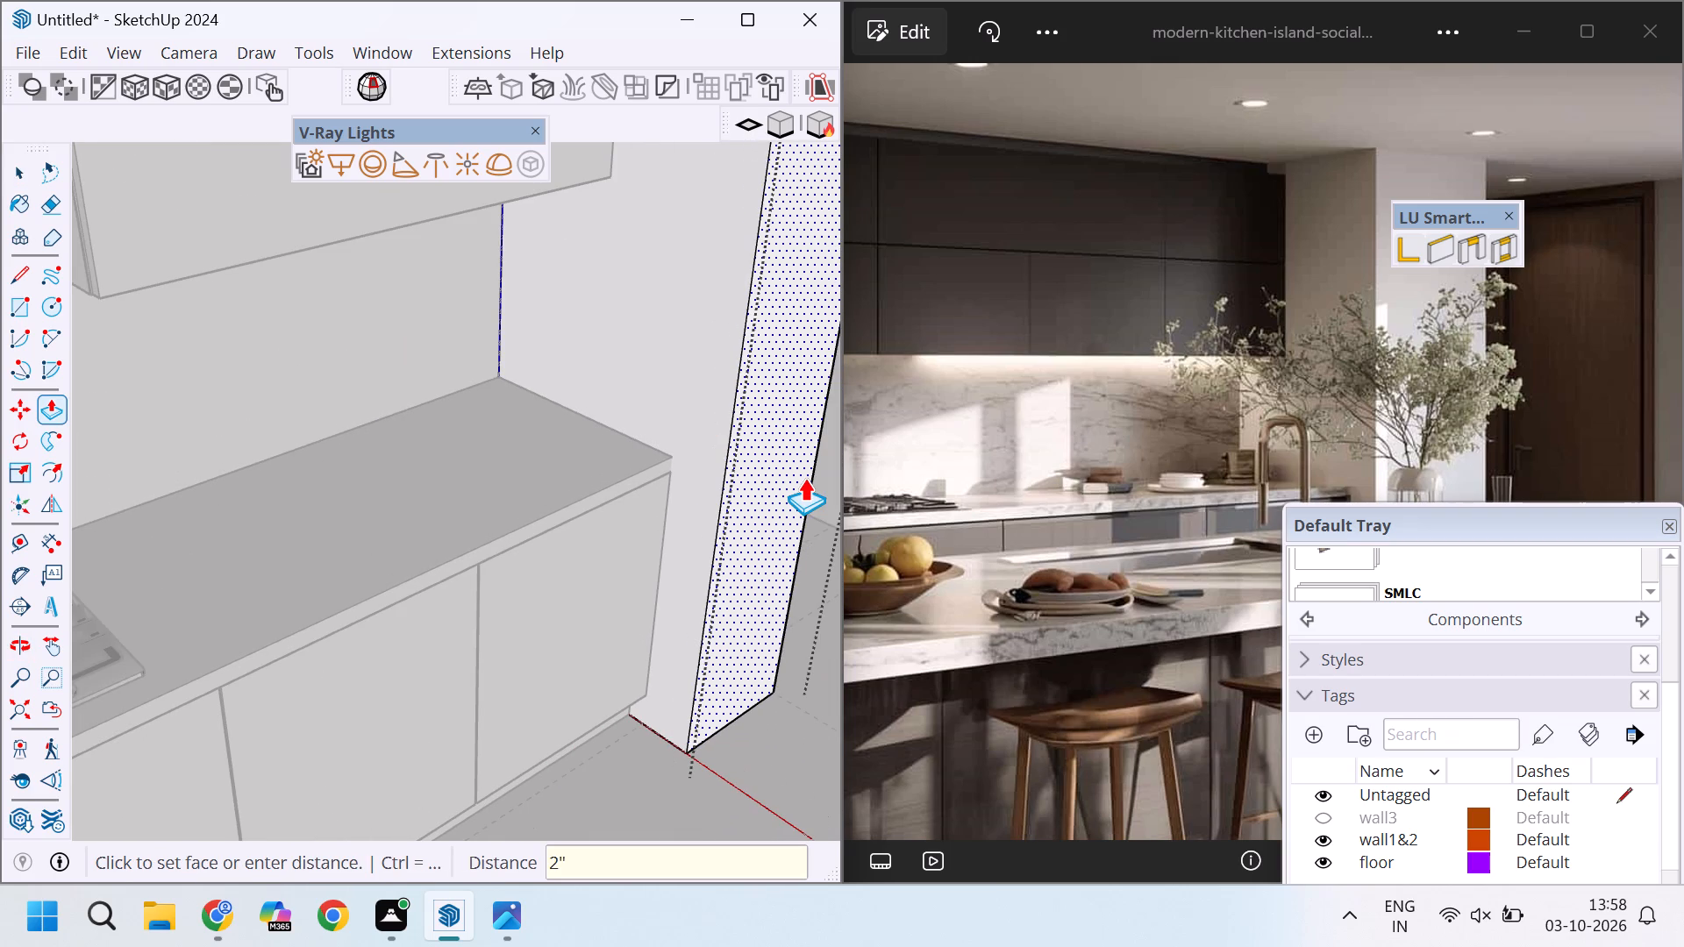
key(space)
scroll(804, 479, down, 20)
scroll(804, 479, down, 8)
click(739, 289)
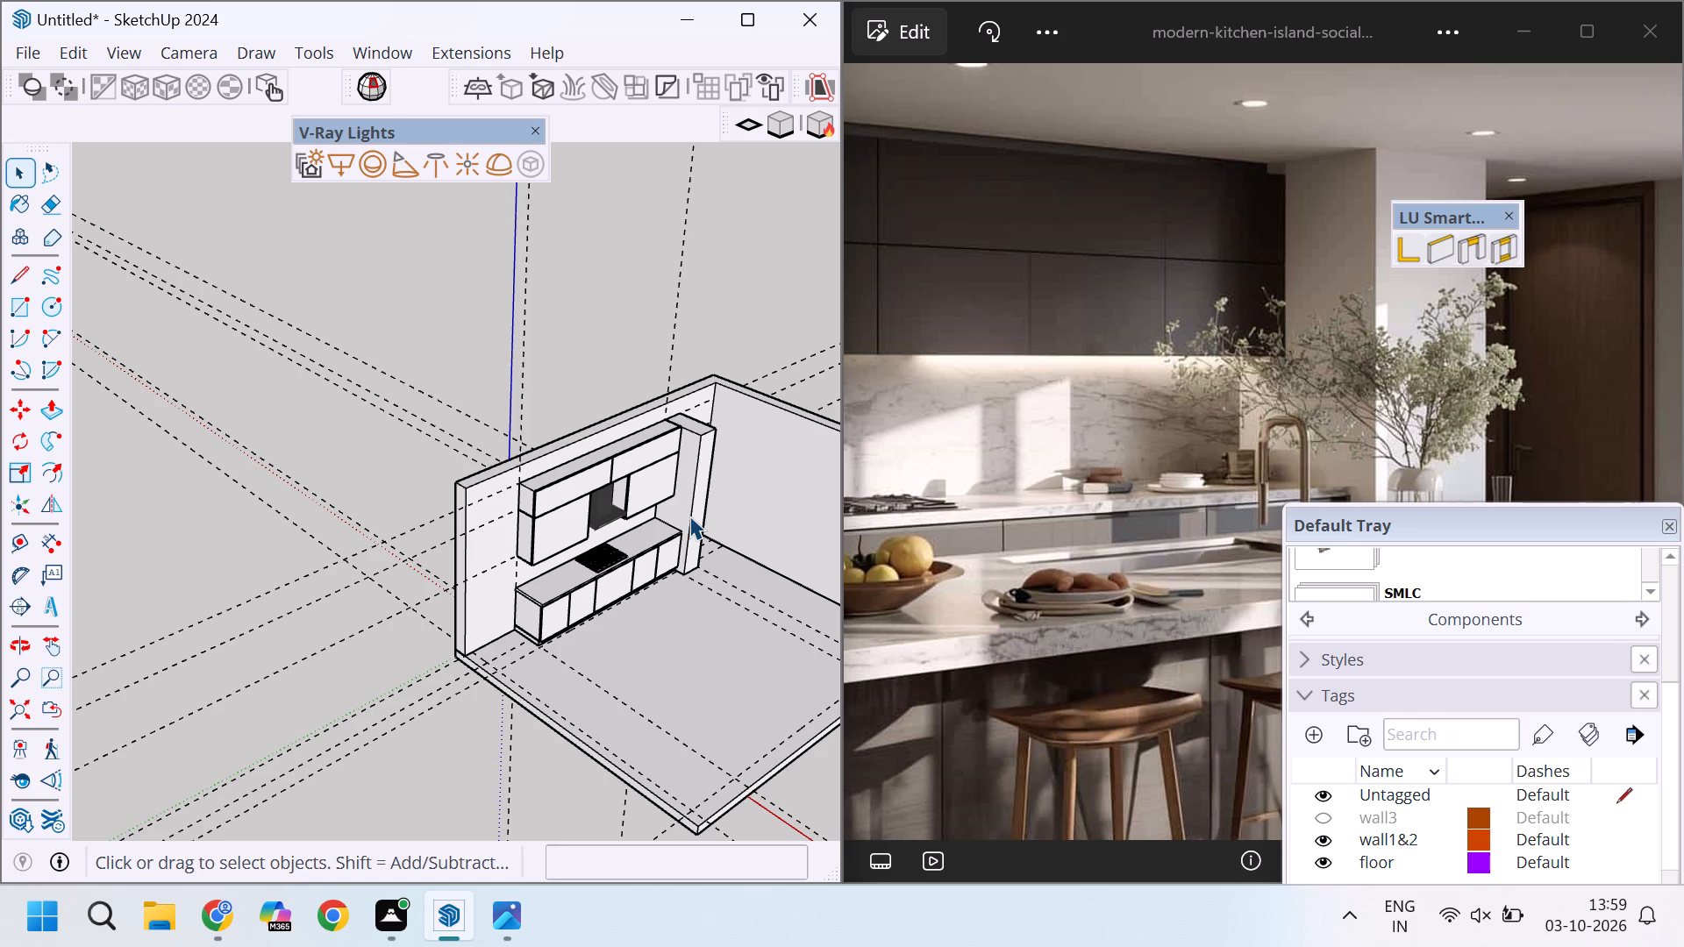
Examine the overall kitchen model with the deepened column beside the cabinets.
scroll(611, 481, down, 10)
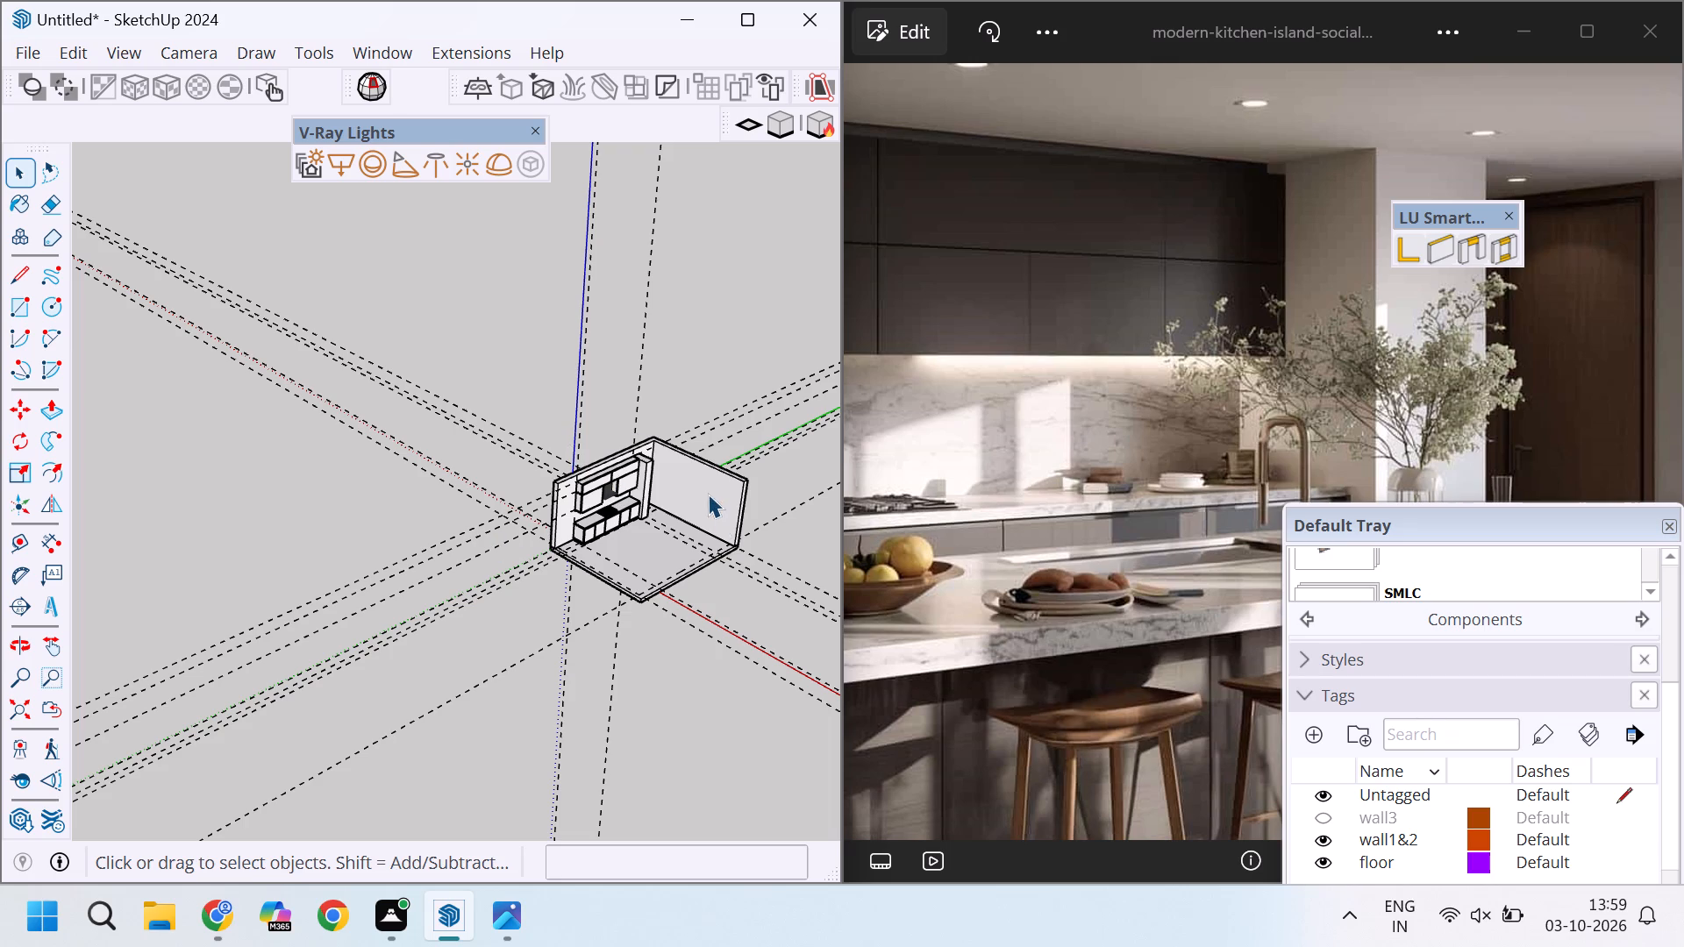
scroll(708, 481, down, 4)
scroll(612, 474, down, 9)
scroll(582, 495, up, 2)
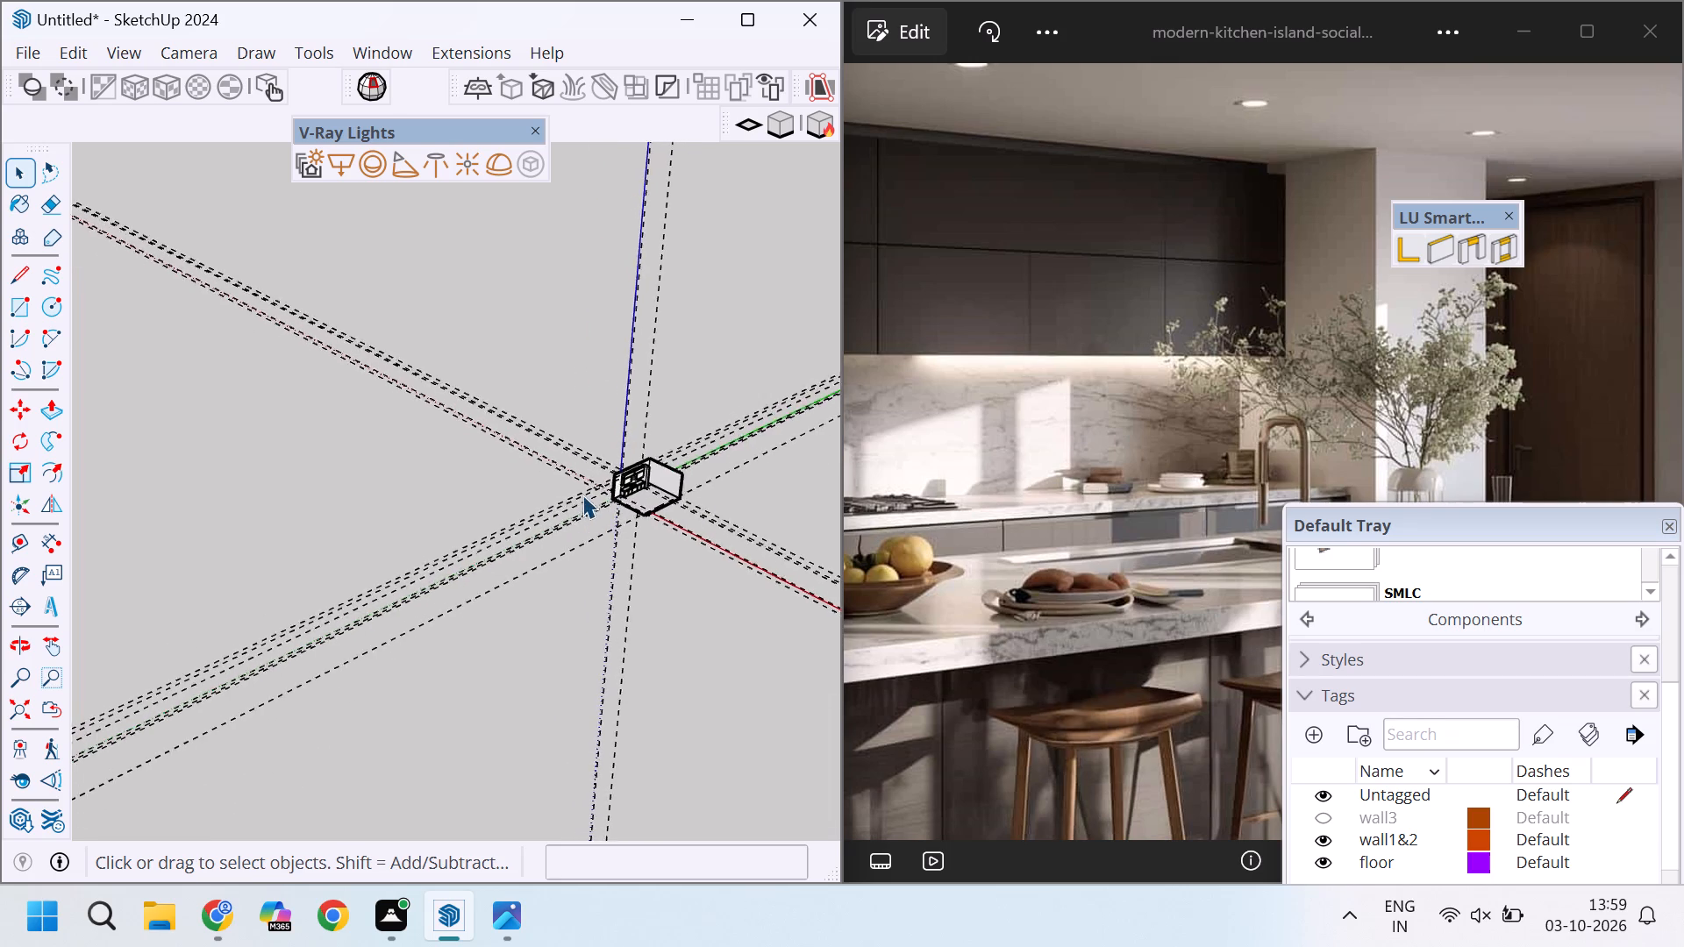
scroll(582, 495, up, 10)
middle_drag(629, 452, 607, 452)
scroll(607, 452, down, 2)
middle_drag(566, 452, 460, 448)
scroll(451, 437, down, 4)
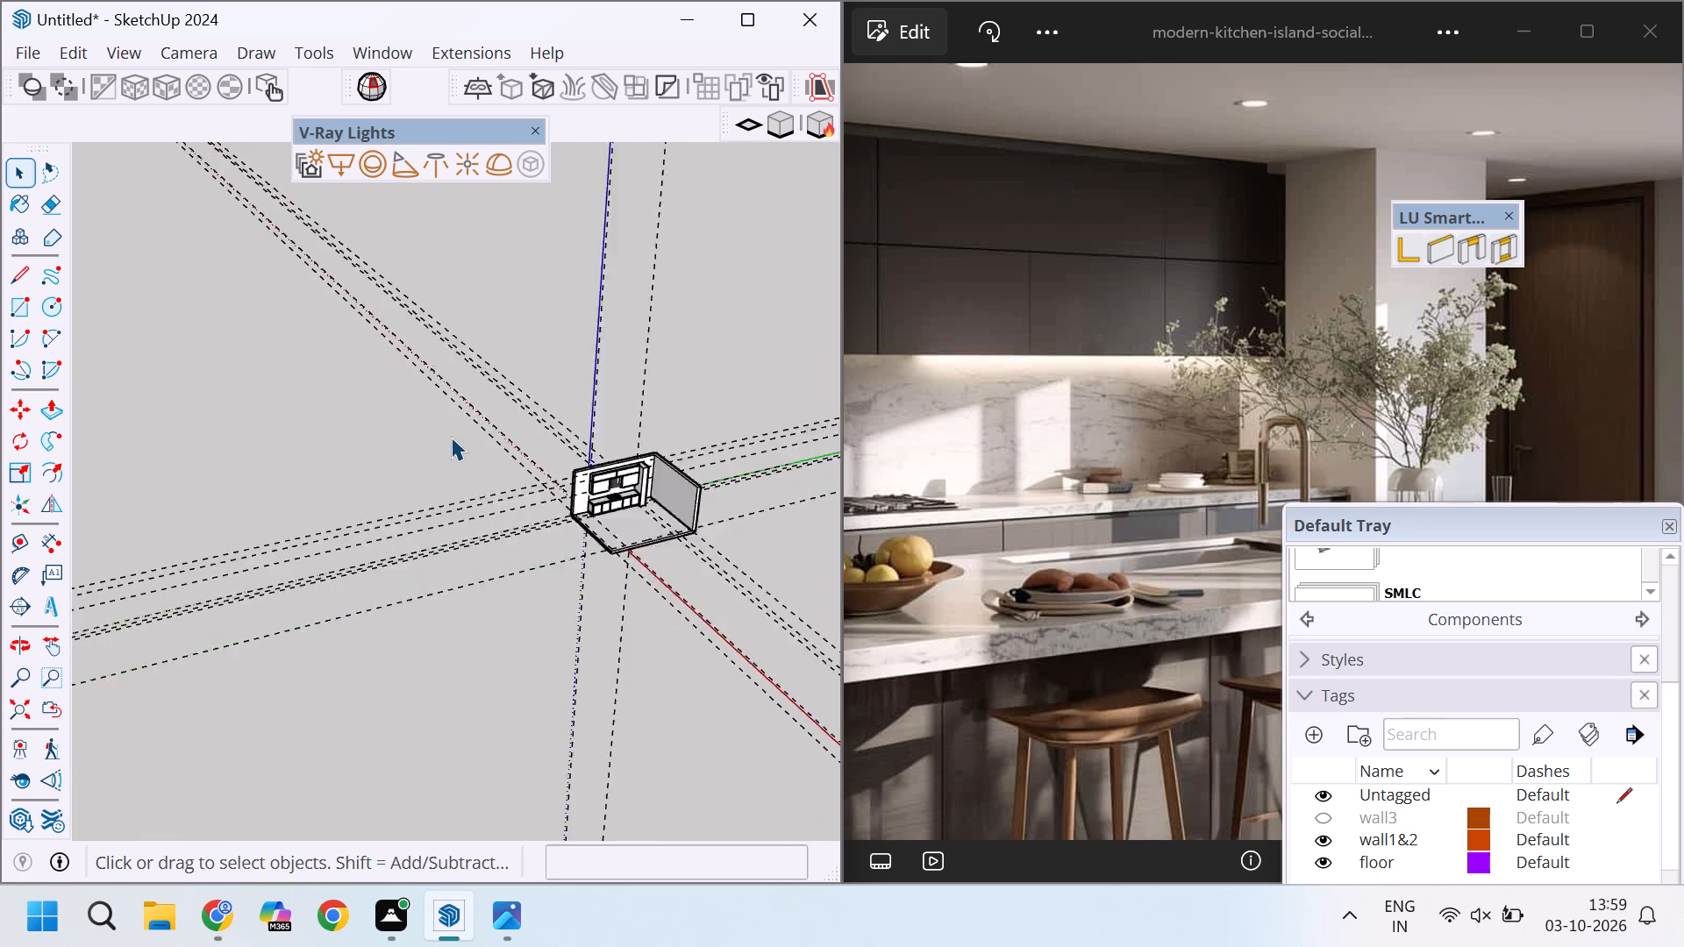
scroll(451, 437, down, 9)
scroll(639, 436, up, 12)
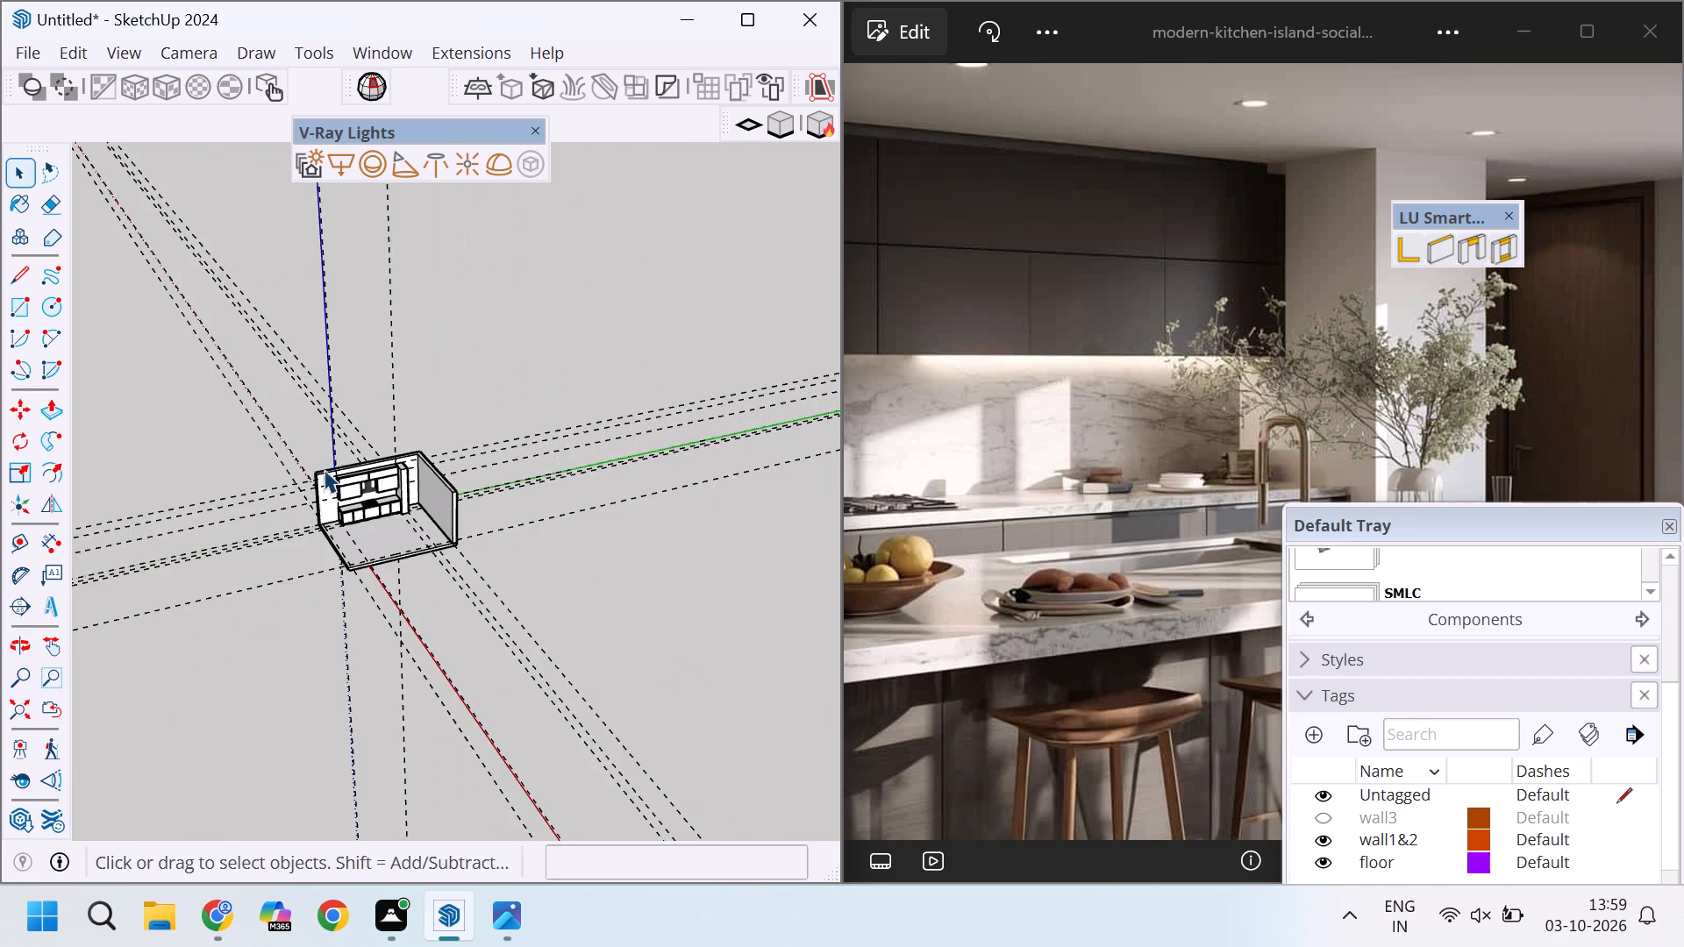
scroll(324, 469, up, 12)
scroll(557, 461, up, 5)
scroll(536, 436, down, 2)
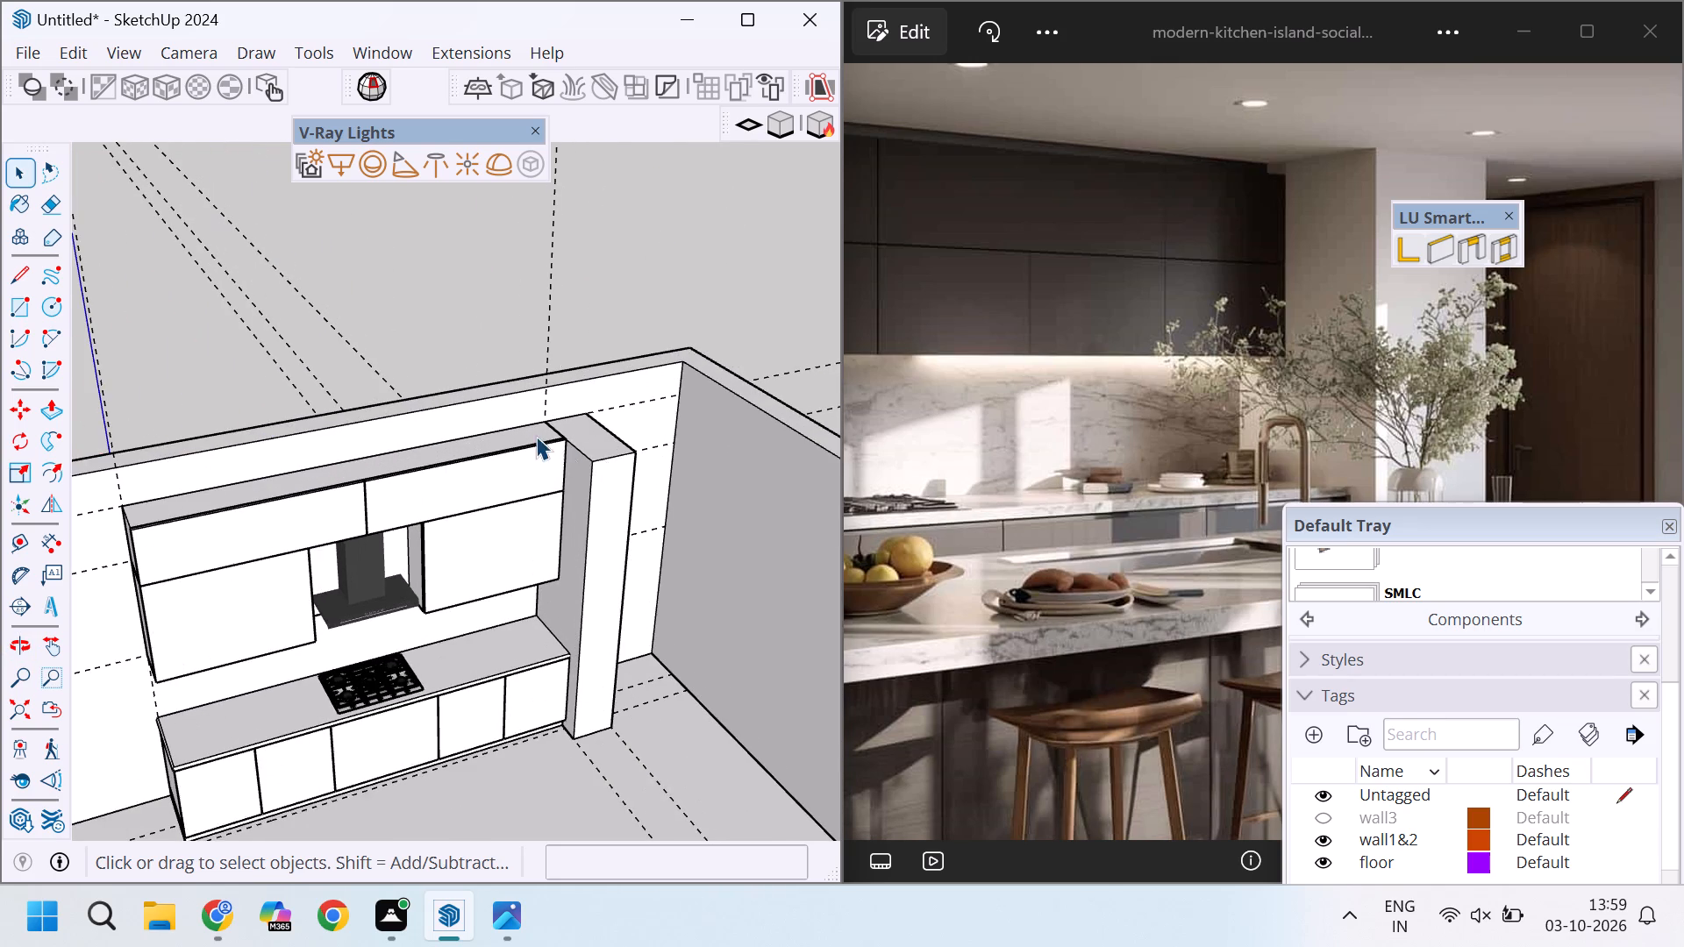
scroll(536, 436, down, 12)
Inspect how the top of the column meets the upper cabinets and the back wall.
scroll(565, 427, up, 8)
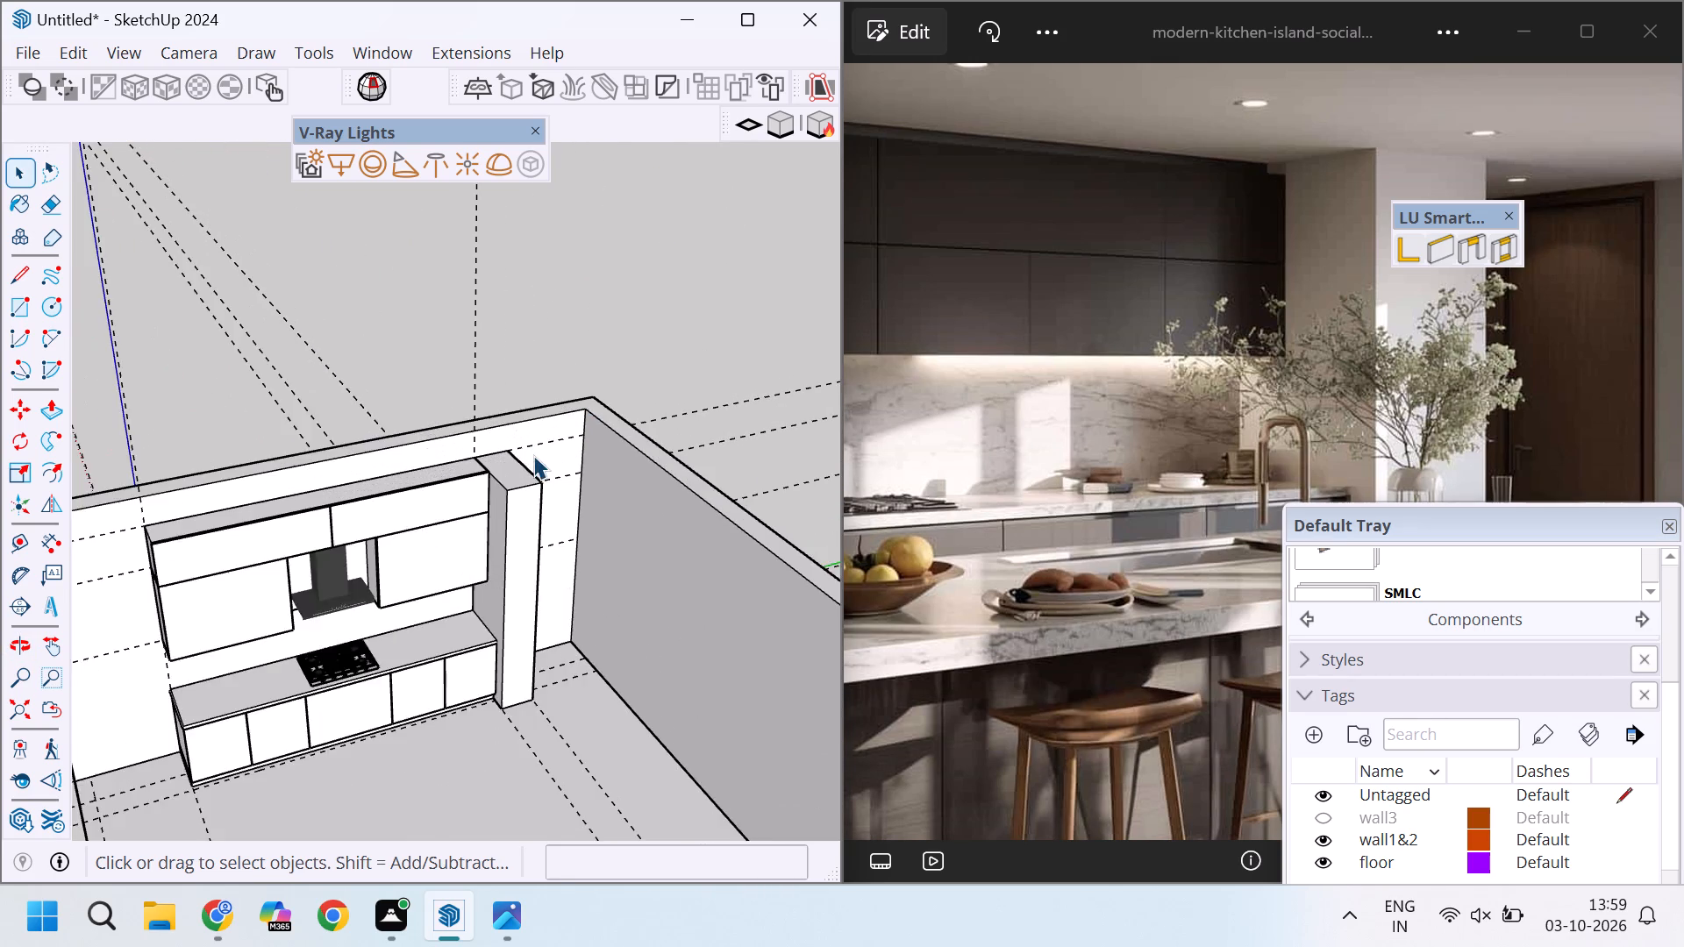
scroll(533, 455, up, 20)
scroll(533, 455, up, 6)
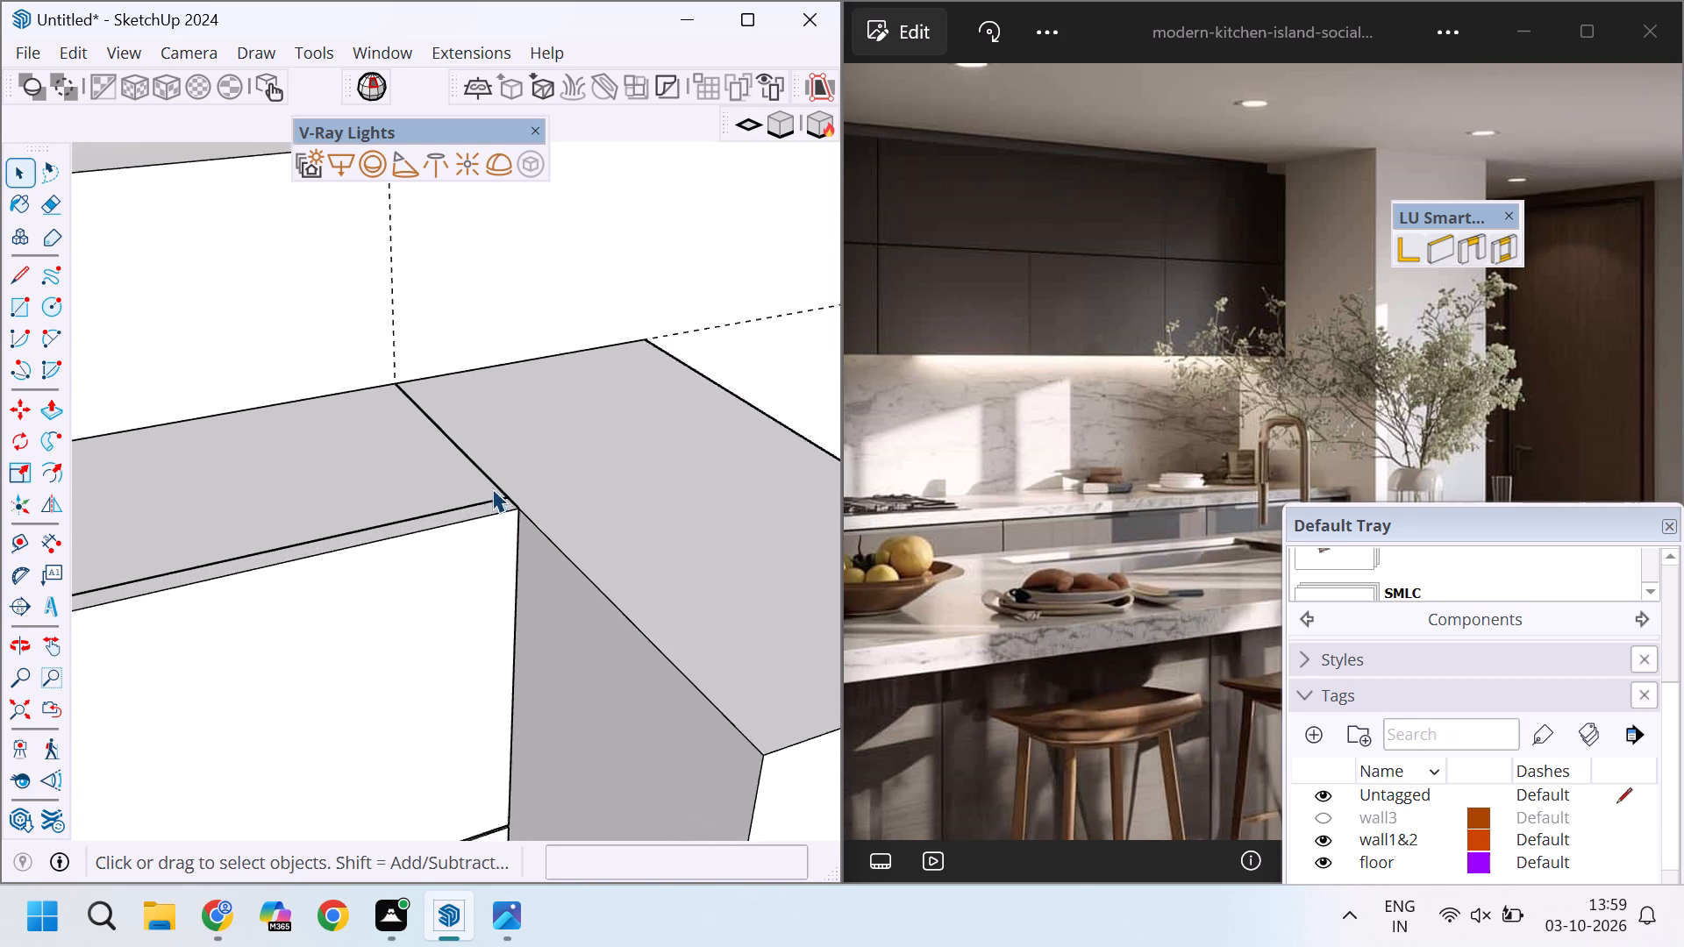
scroll(492, 488, up, 2)
scroll(422, 439, down, 17)
scroll(494, 447, up, 5)
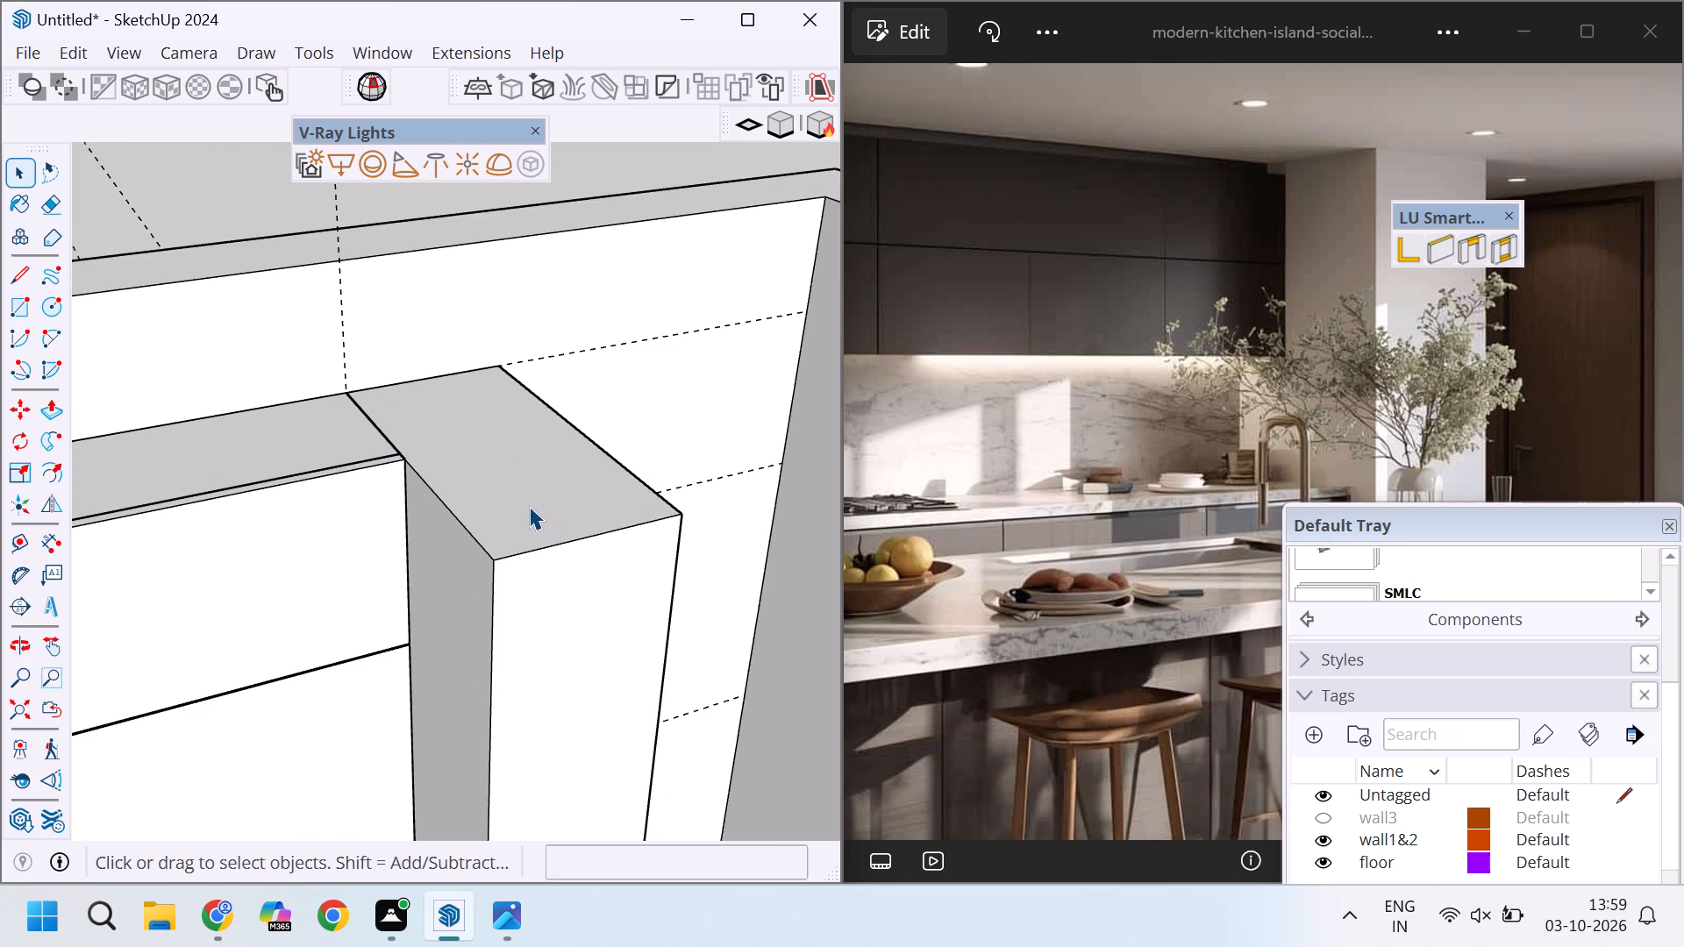
click(529, 506)
scroll(512, 499, down, 12)
click(599, 295)
scroll(577, 301, down, 6)
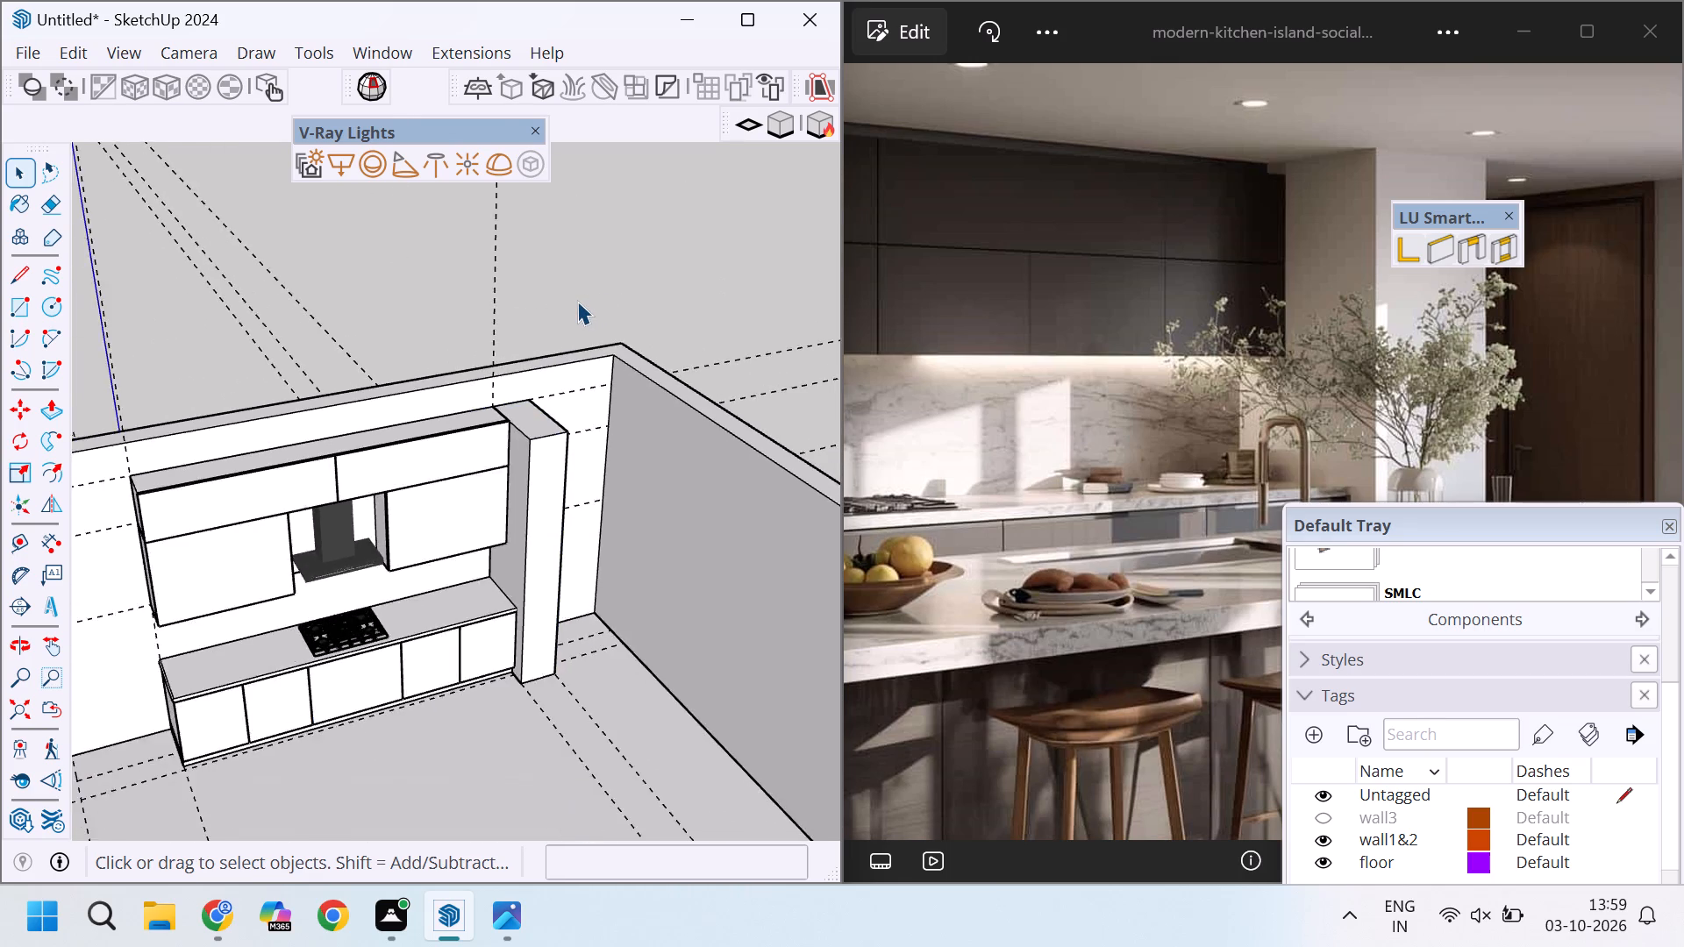
scroll(577, 301, down, 6)
scroll(577, 301, up, 5)
scroll(567, 331, up, 16)
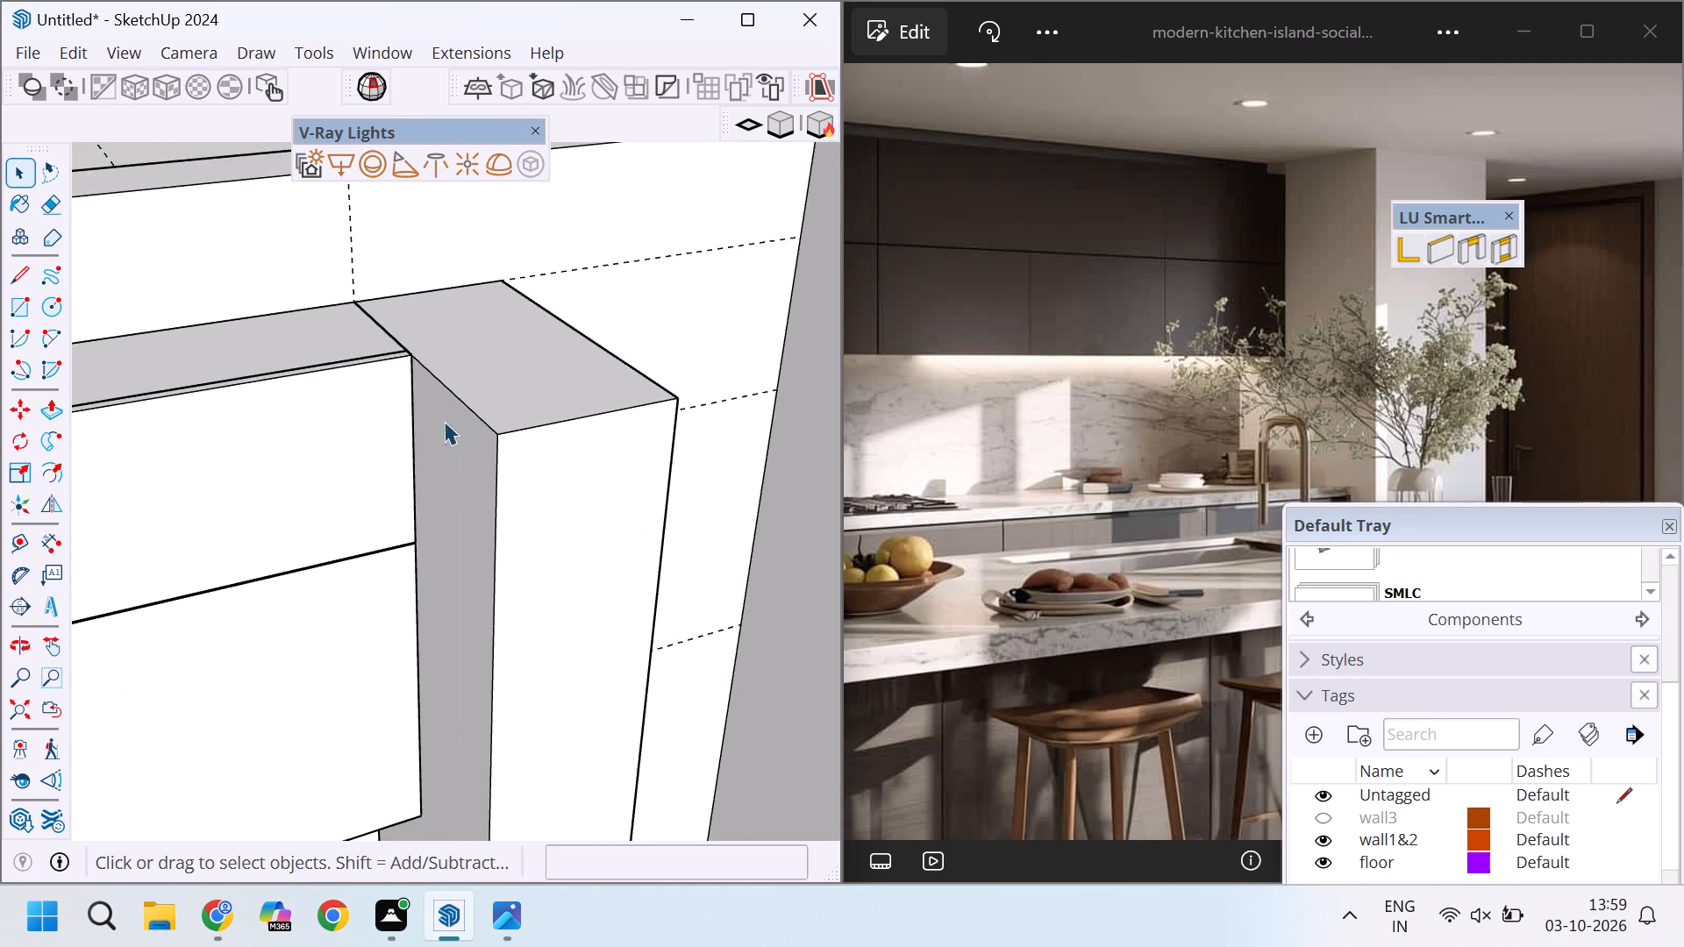
scroll(416, 409, down, 12)
middle_drag(536, 473, 89, 433)
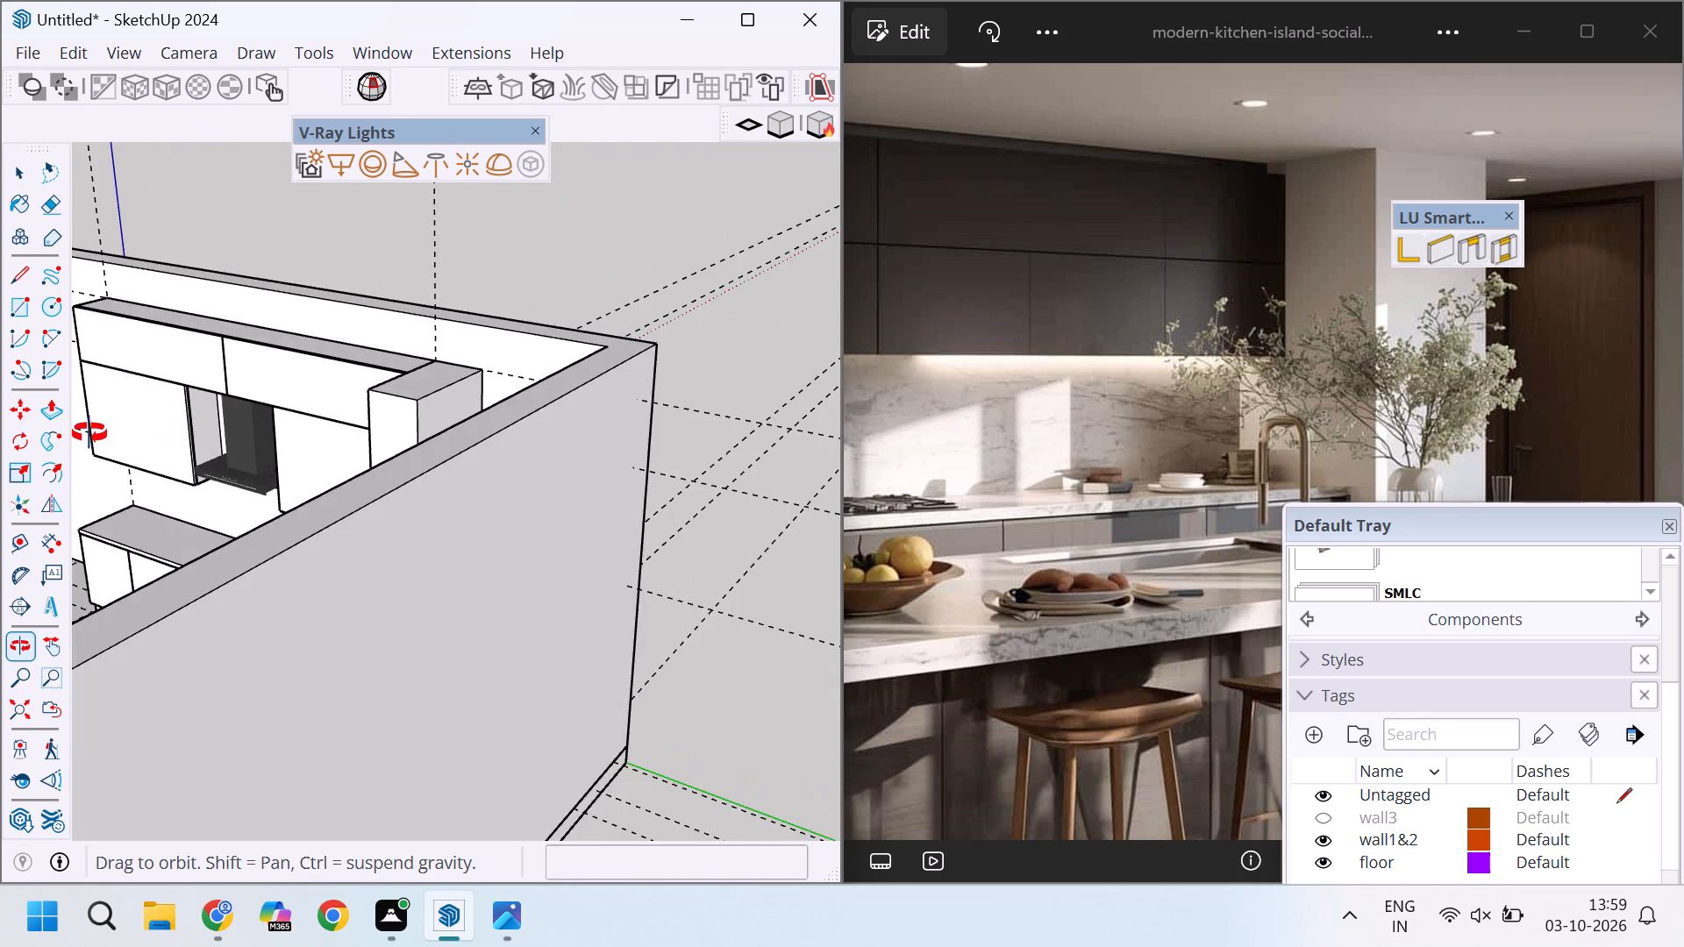
middle_drag(89, 433, 341, 473)
scroll(341, 473, up, 20)
scroll(341, 473, up, 2)
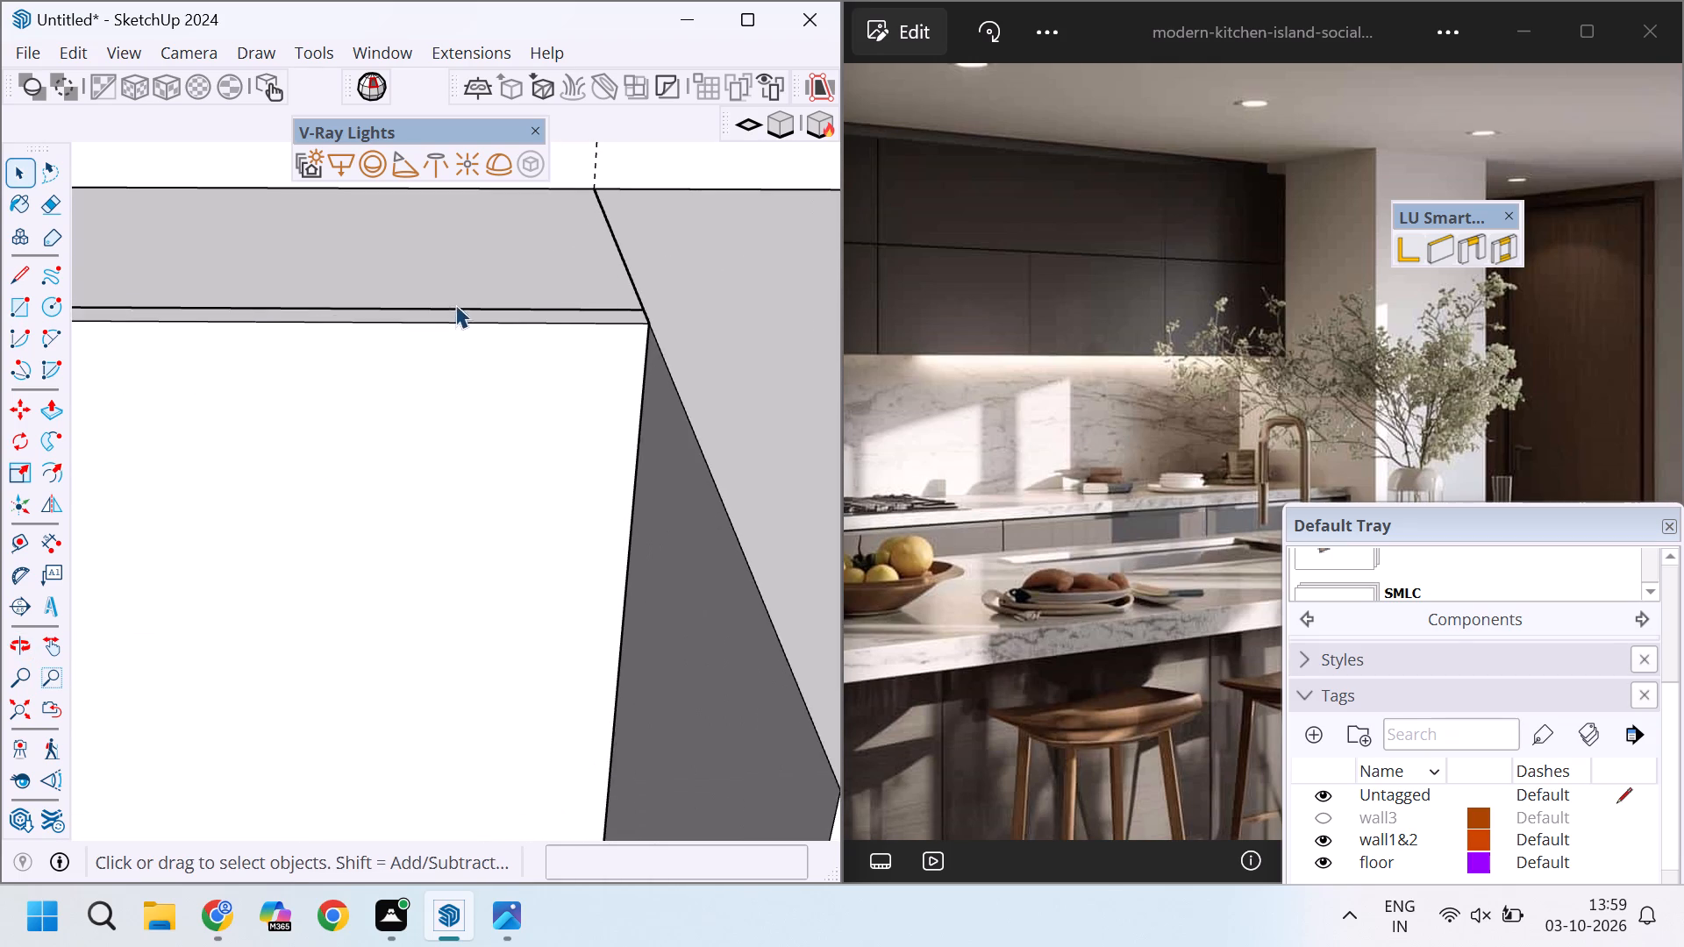
scroll(438, 408, down, 9)
scroll(423, 385, down, 13)
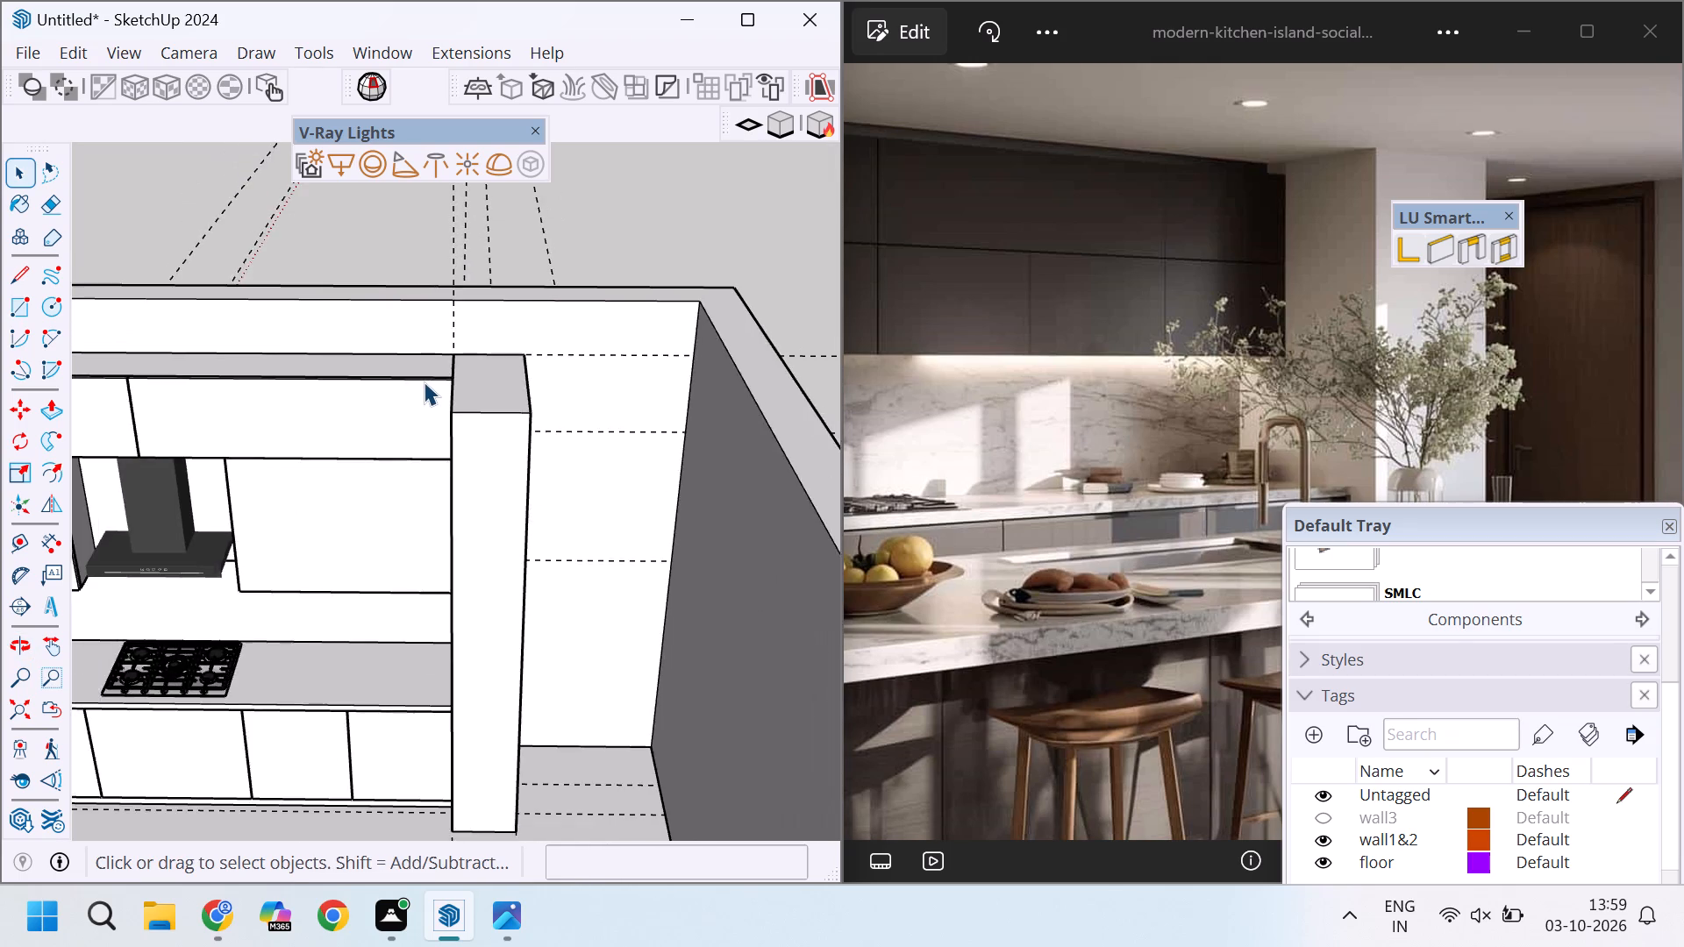
Measure the floor gap between the column and the side wall with a temporary line, without drawing it.
scroll(424, 381, down, 6)
scroll(517, 360, down, 5)
scroll(554, 410, up, 9)
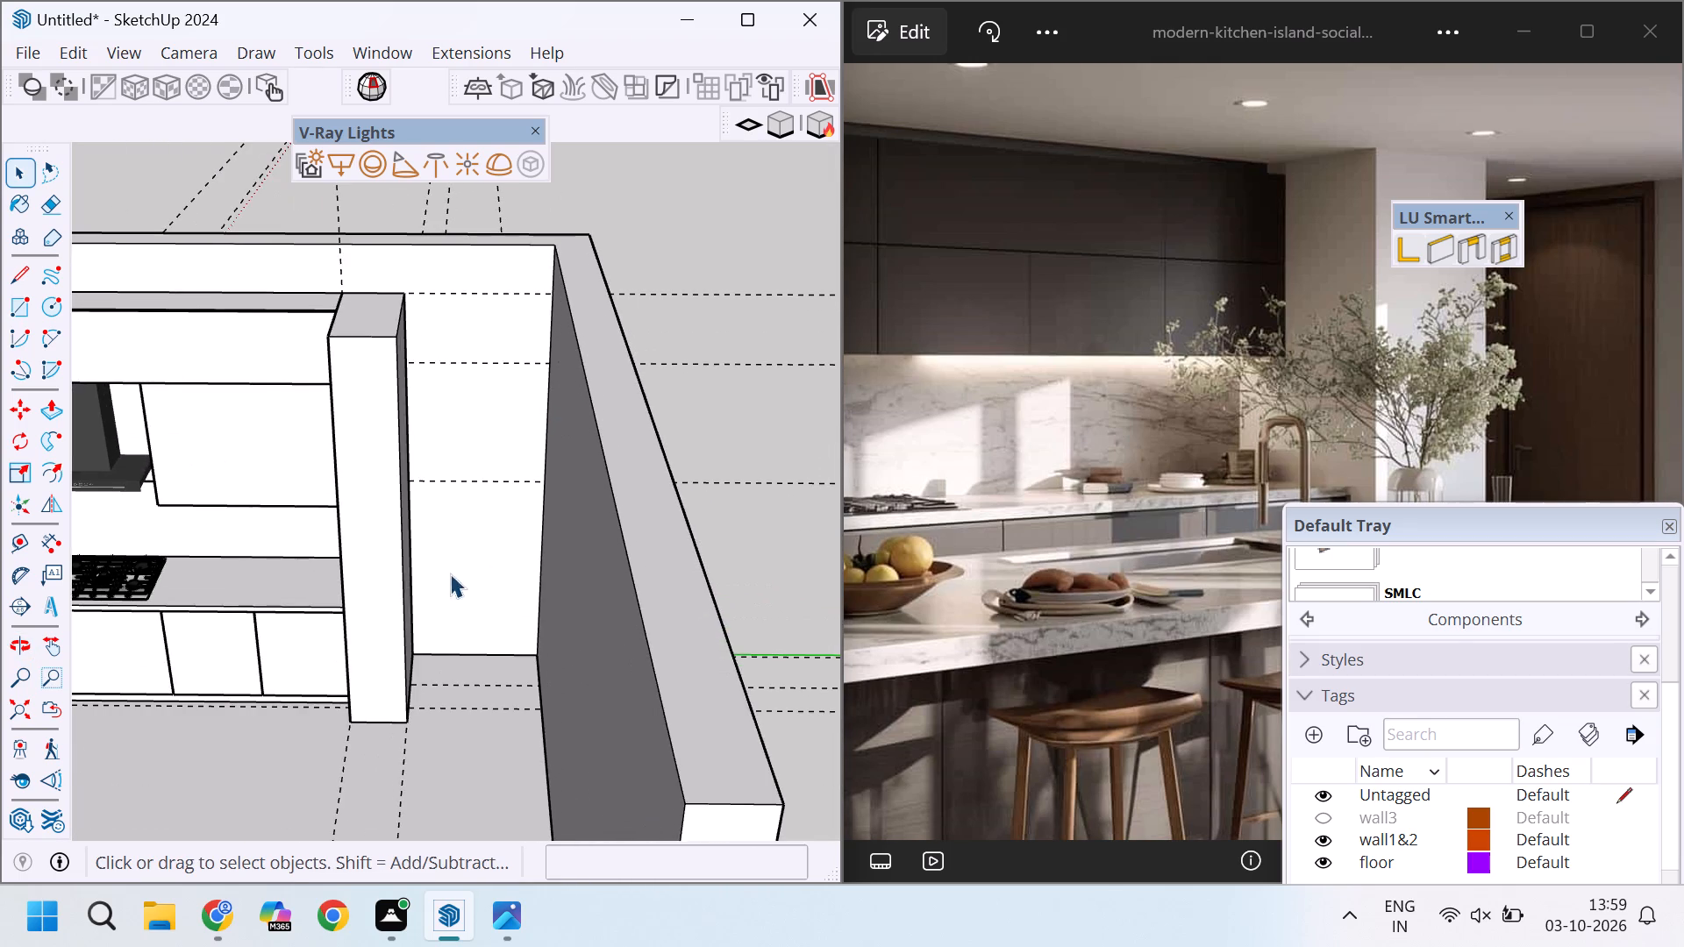
scroll(450, 573, up, 4)
scroll(453, 697, up, 3)
scroll(373, 593, down, 5)
scroll(441, 710, up, 3)
scroll(272, 438, down, 3)
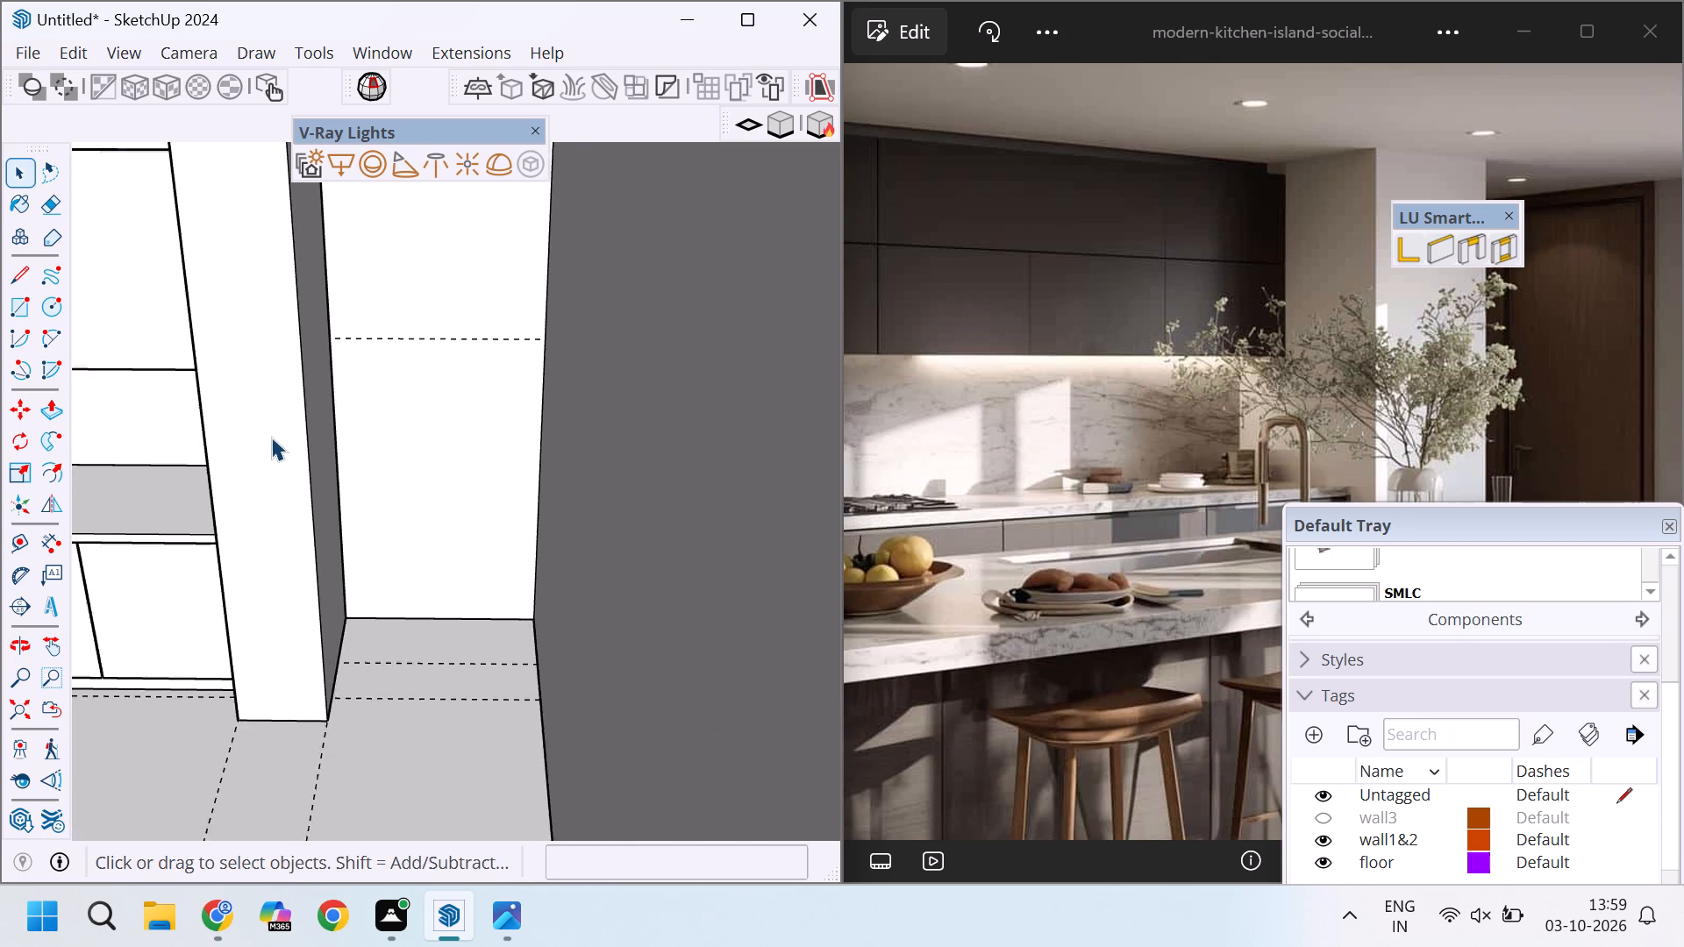
scroll(271, 437, down, 8)
scroll(301, 574, up, 14)
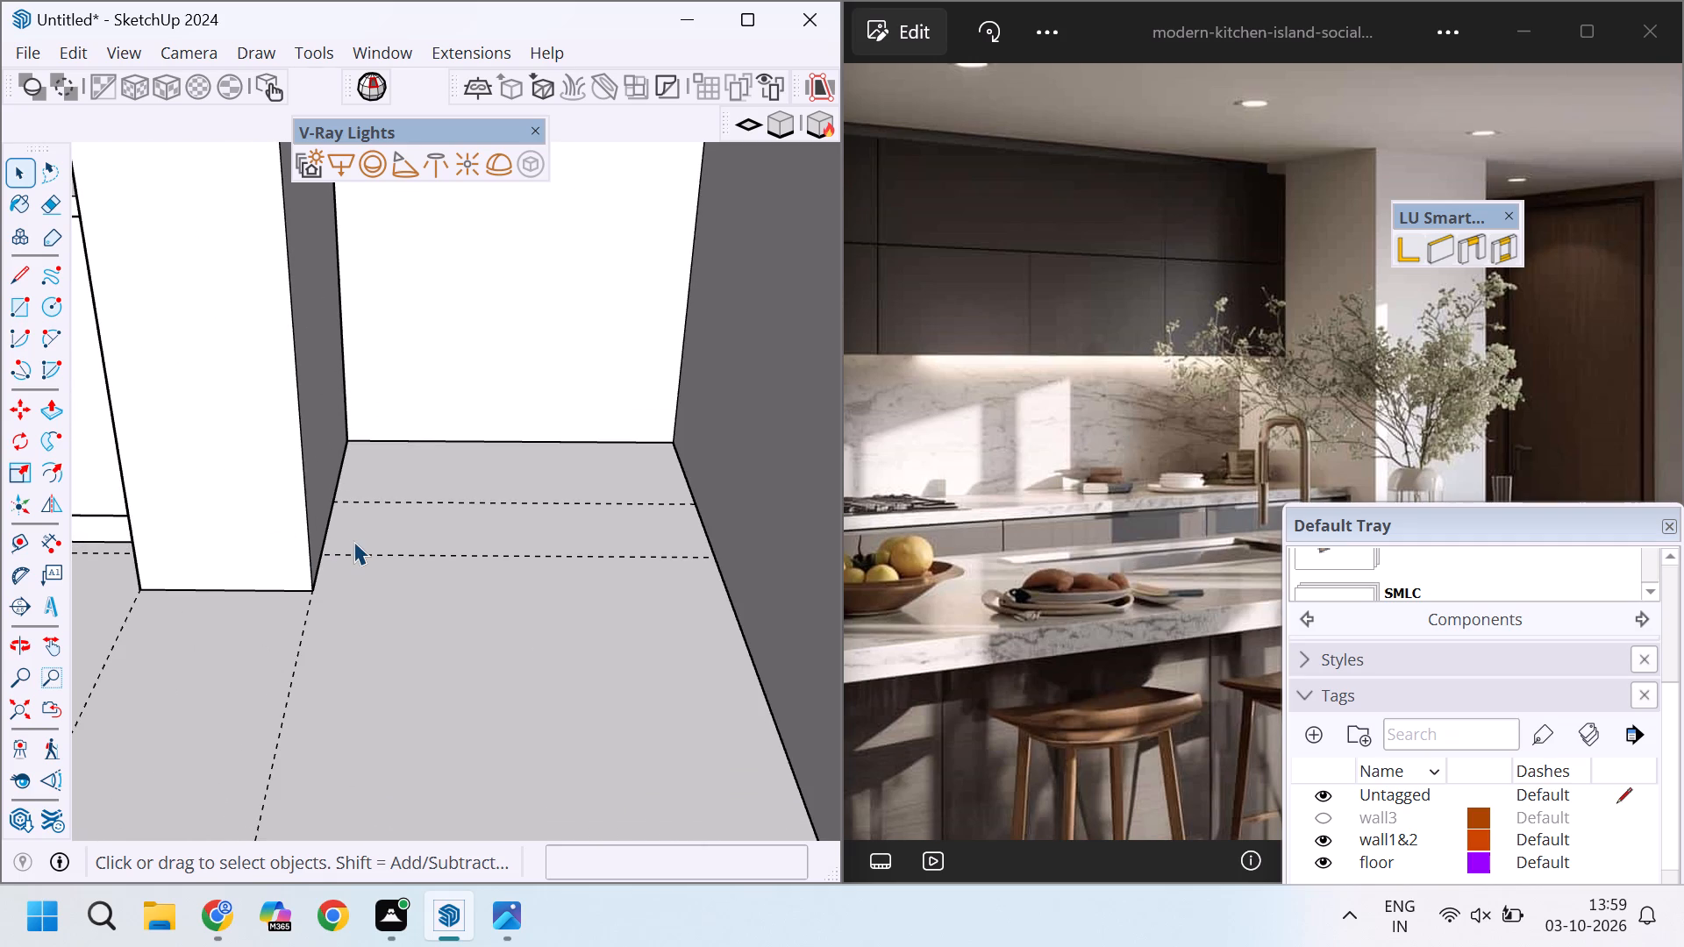
key(l)
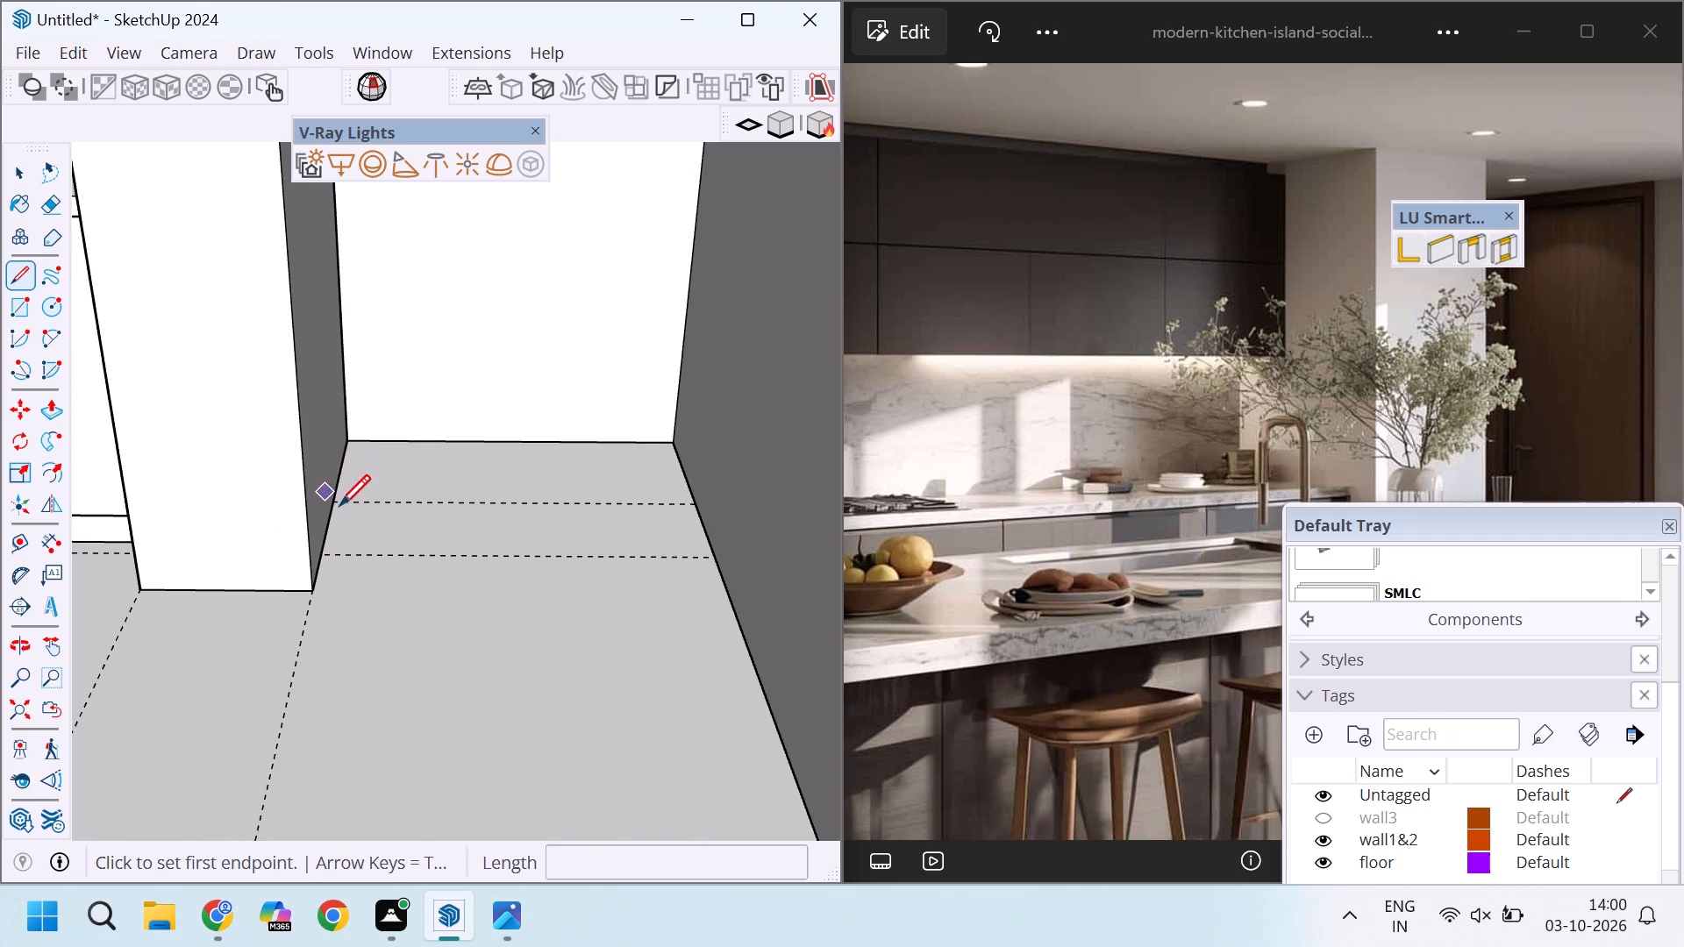
click(342, 506)
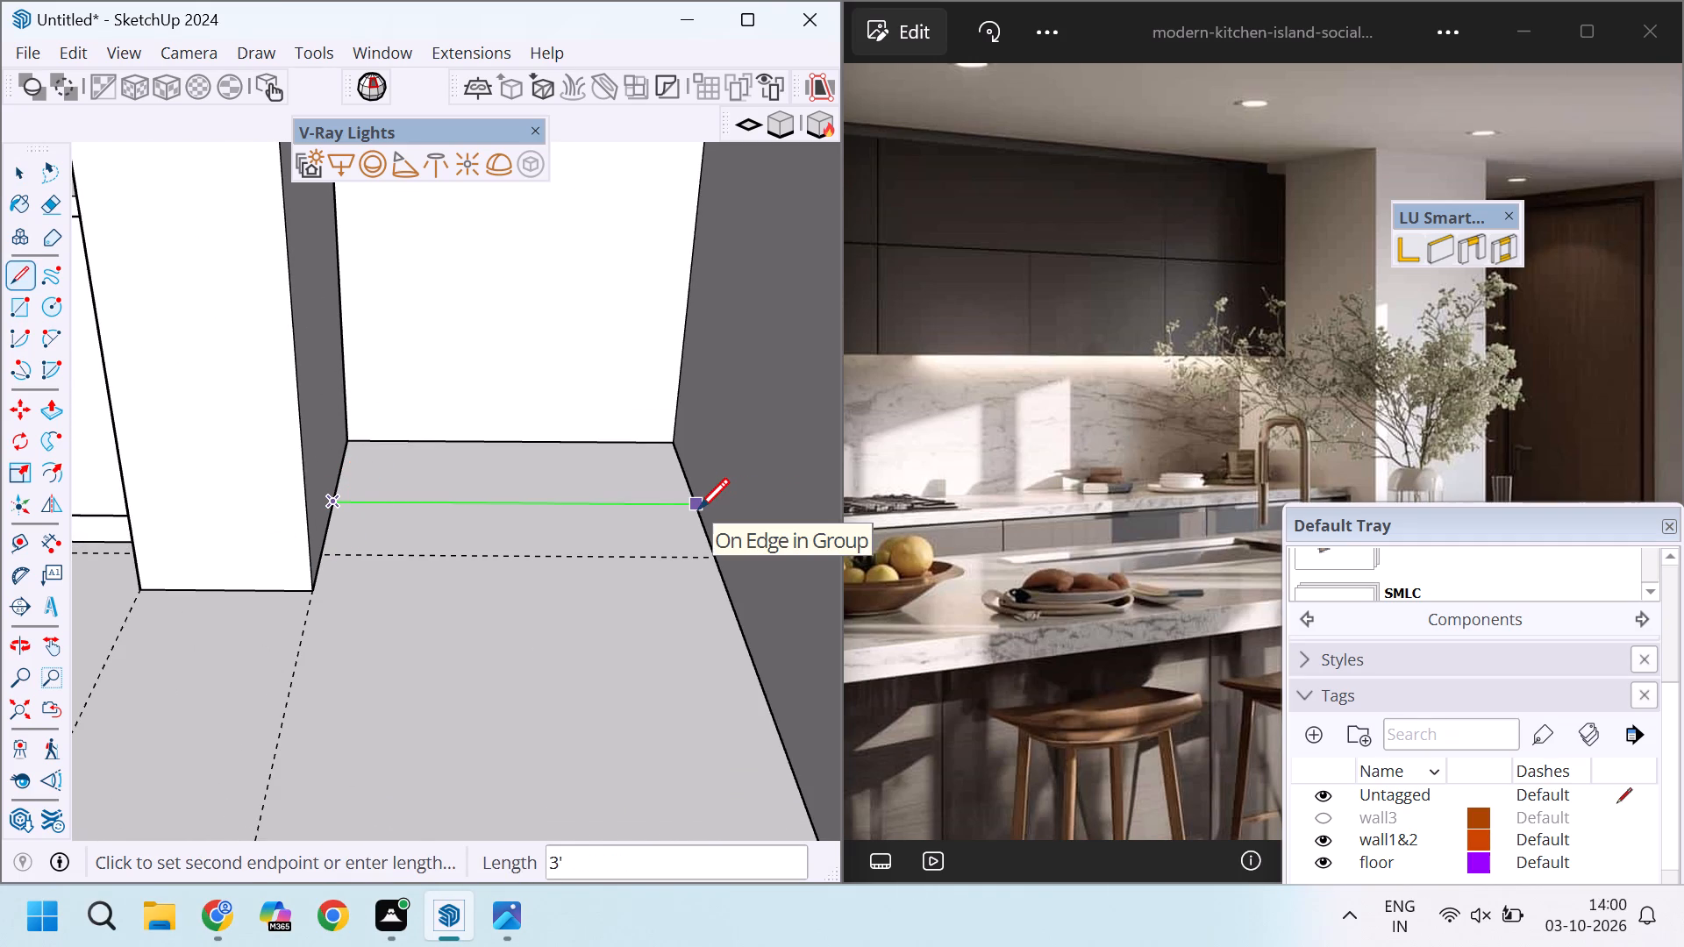
key(Escape)
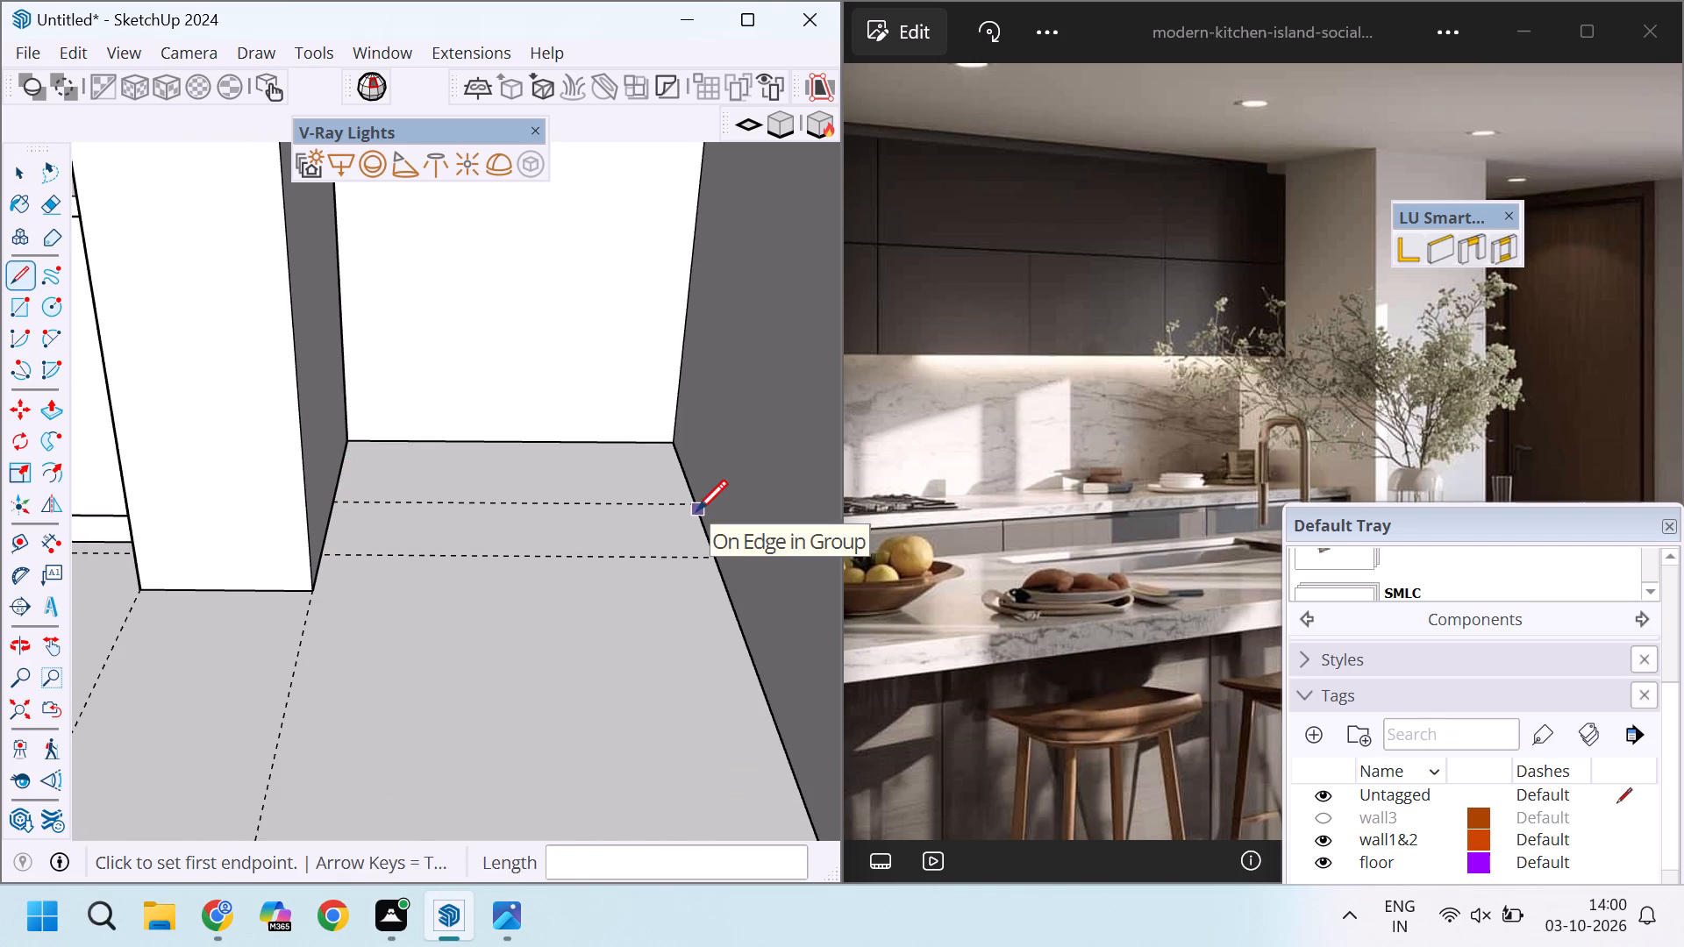
Compare the kitchen layout and open floor area with the full reference image, including the island.
scroll(696, 508, down, 20)
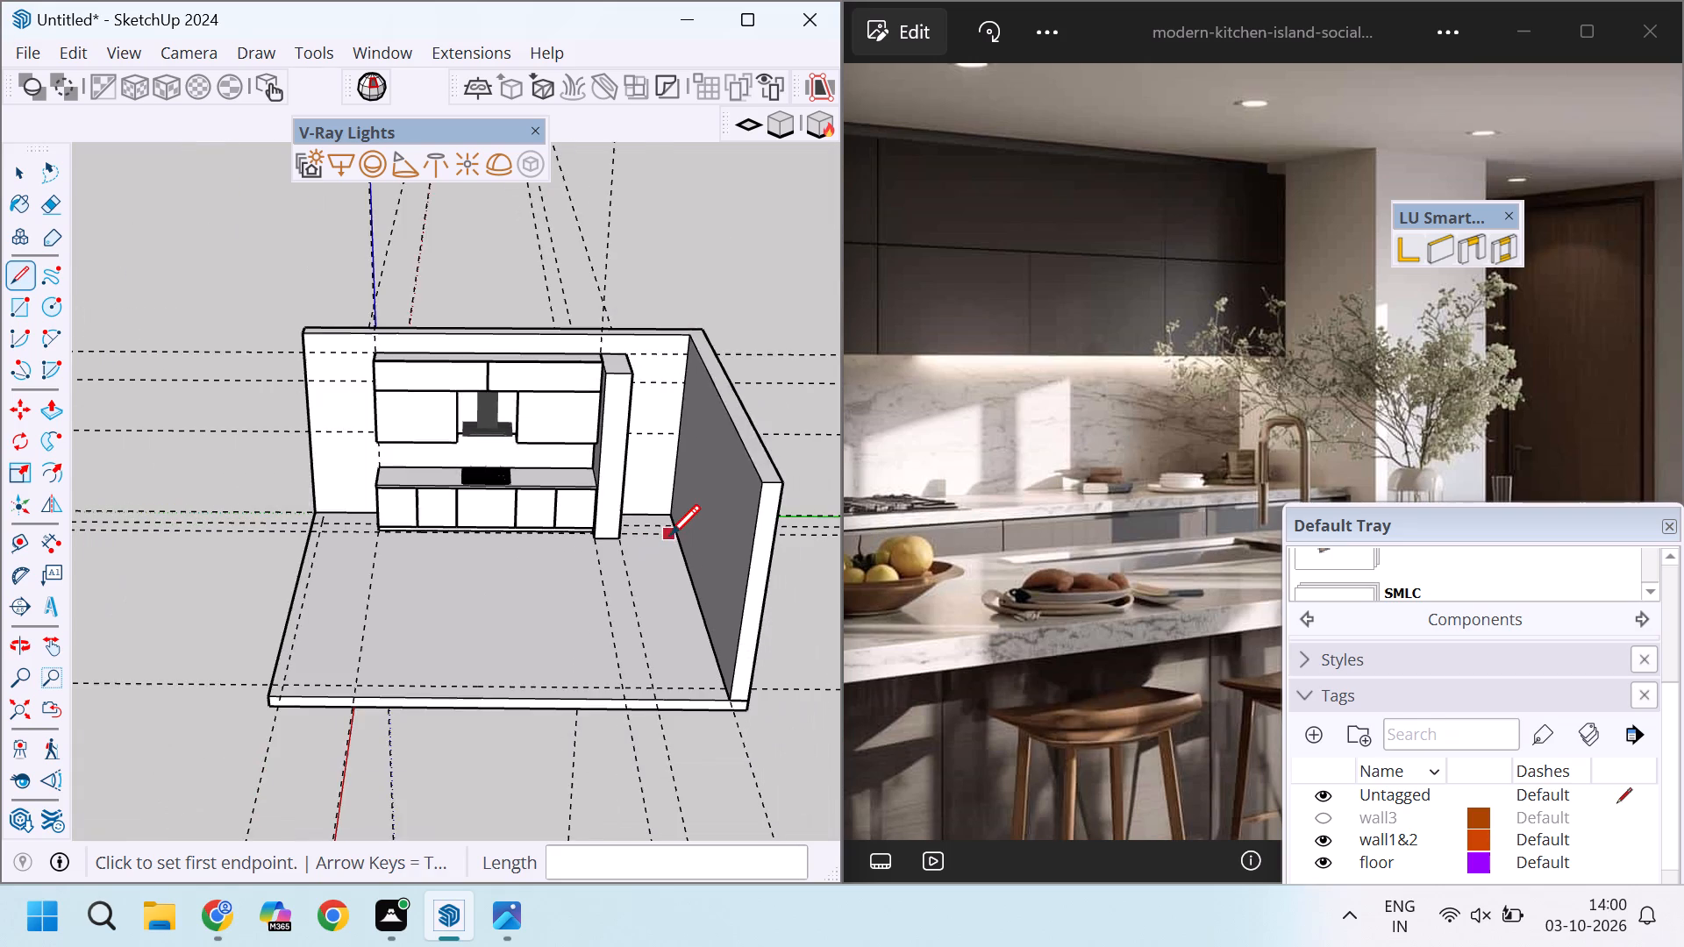
scroll(671, 535, down, 4)
key(space)
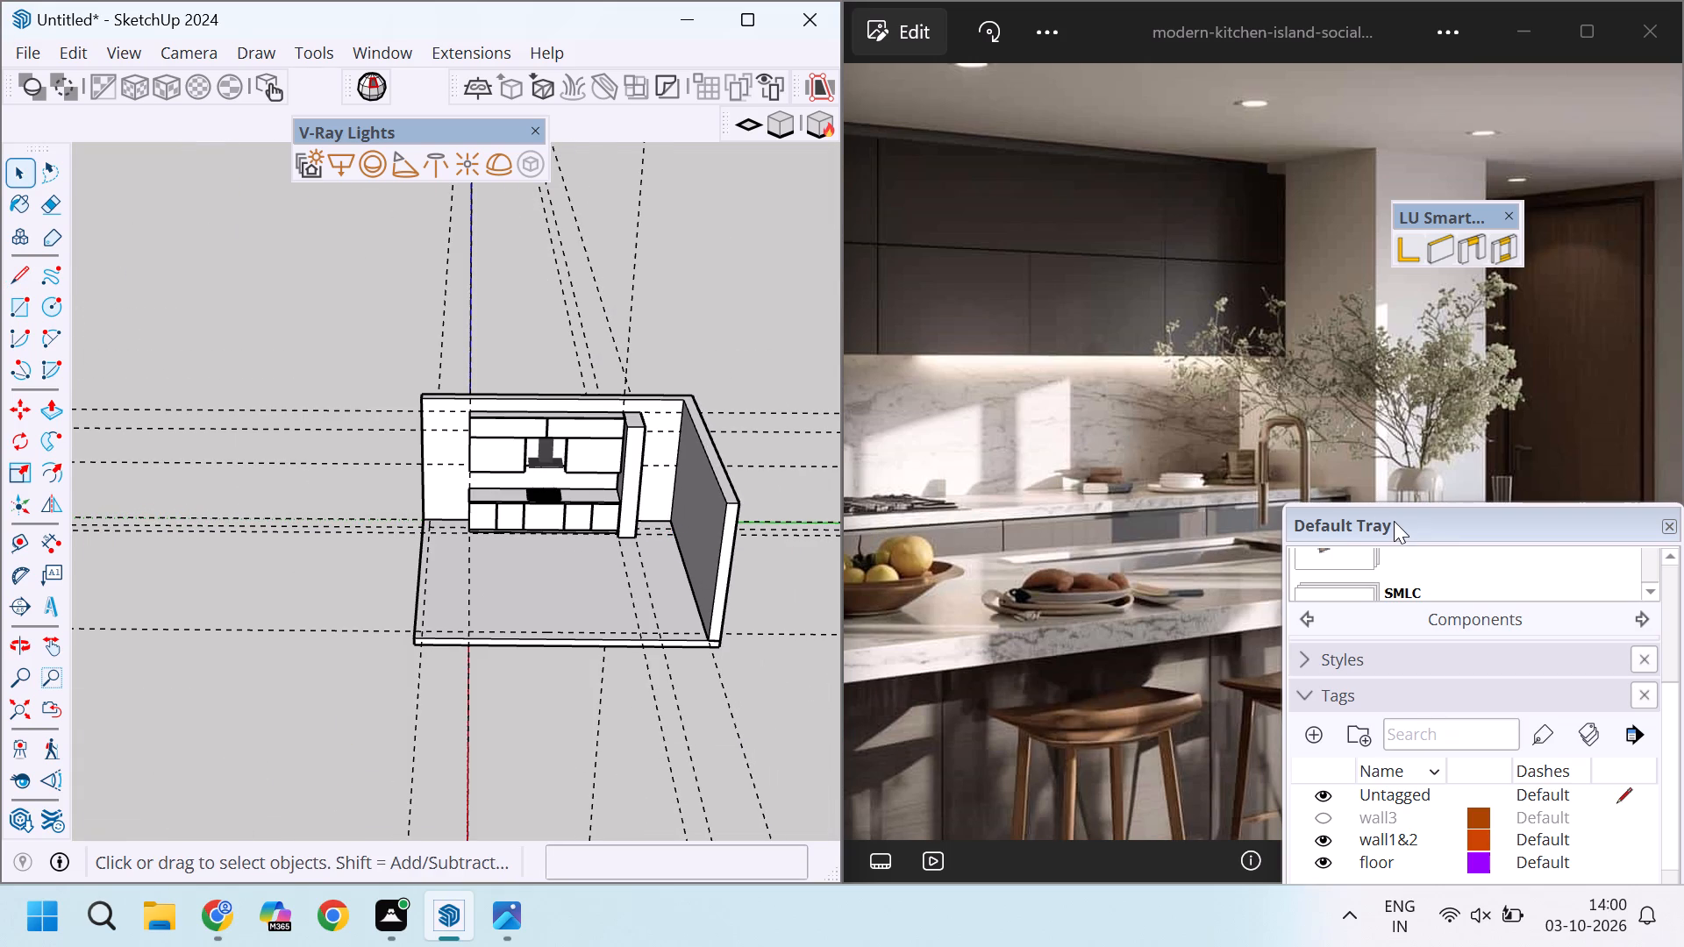
scroll(941, 538, down, 9)
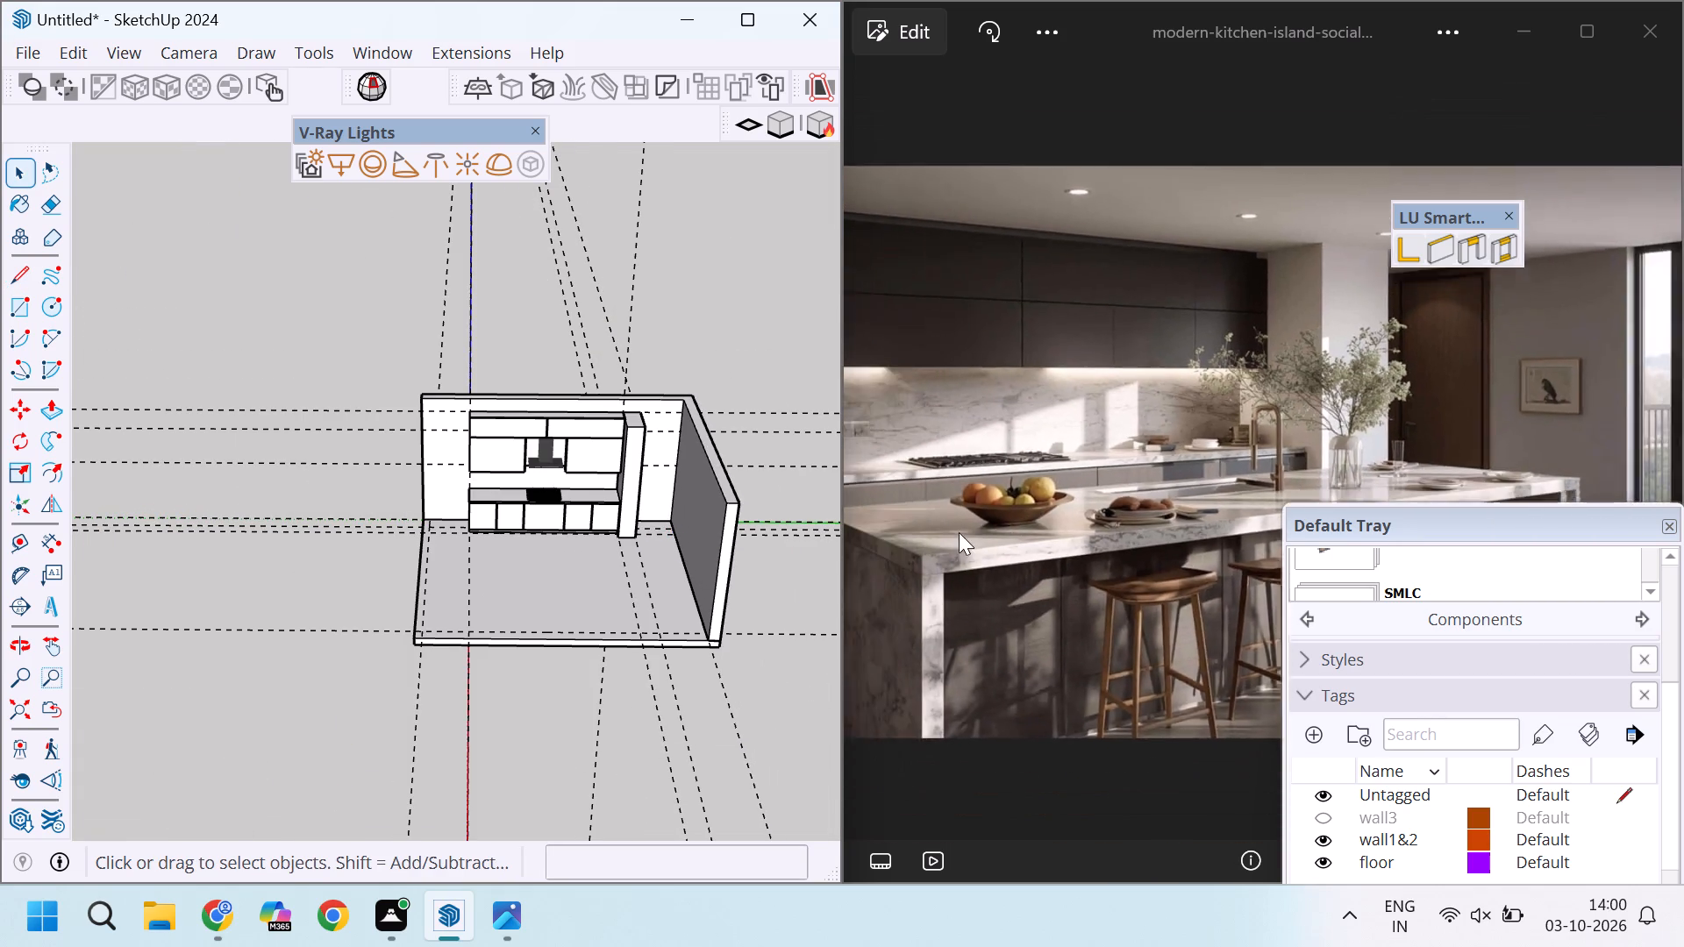
scroll(972, 566, down, 3)
scroll(755, 577, down, 2)
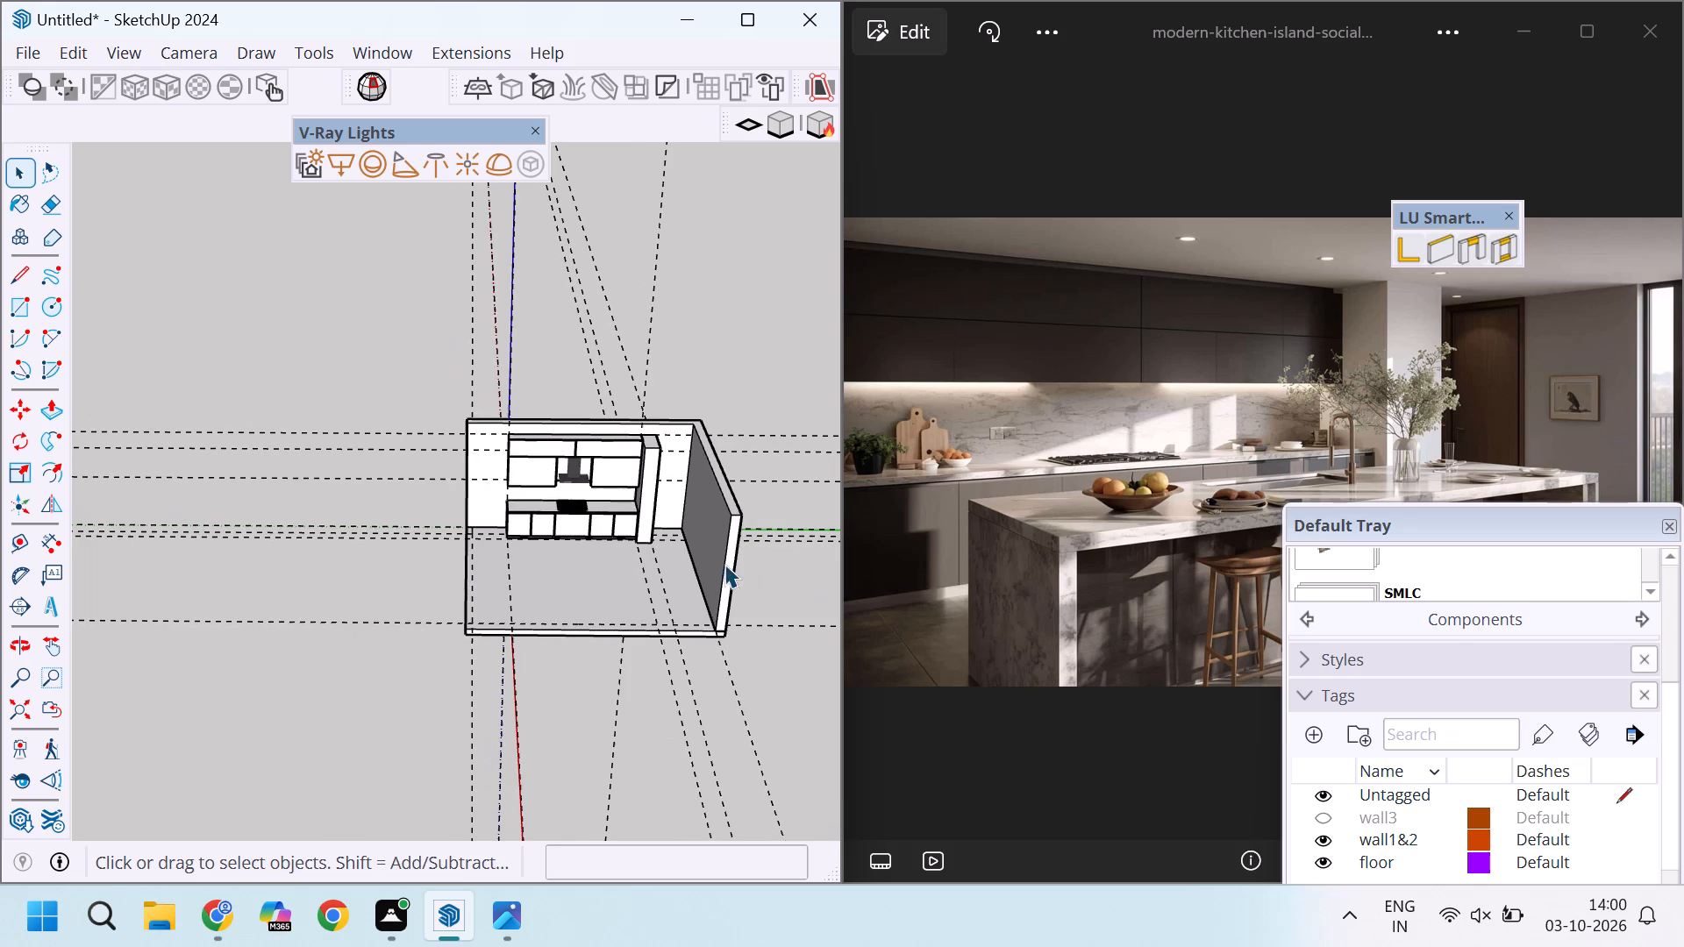
scroll(594, 594, up, 7)
scroll(594, 594, down, 3)
scroll(526, 586, up, 10)
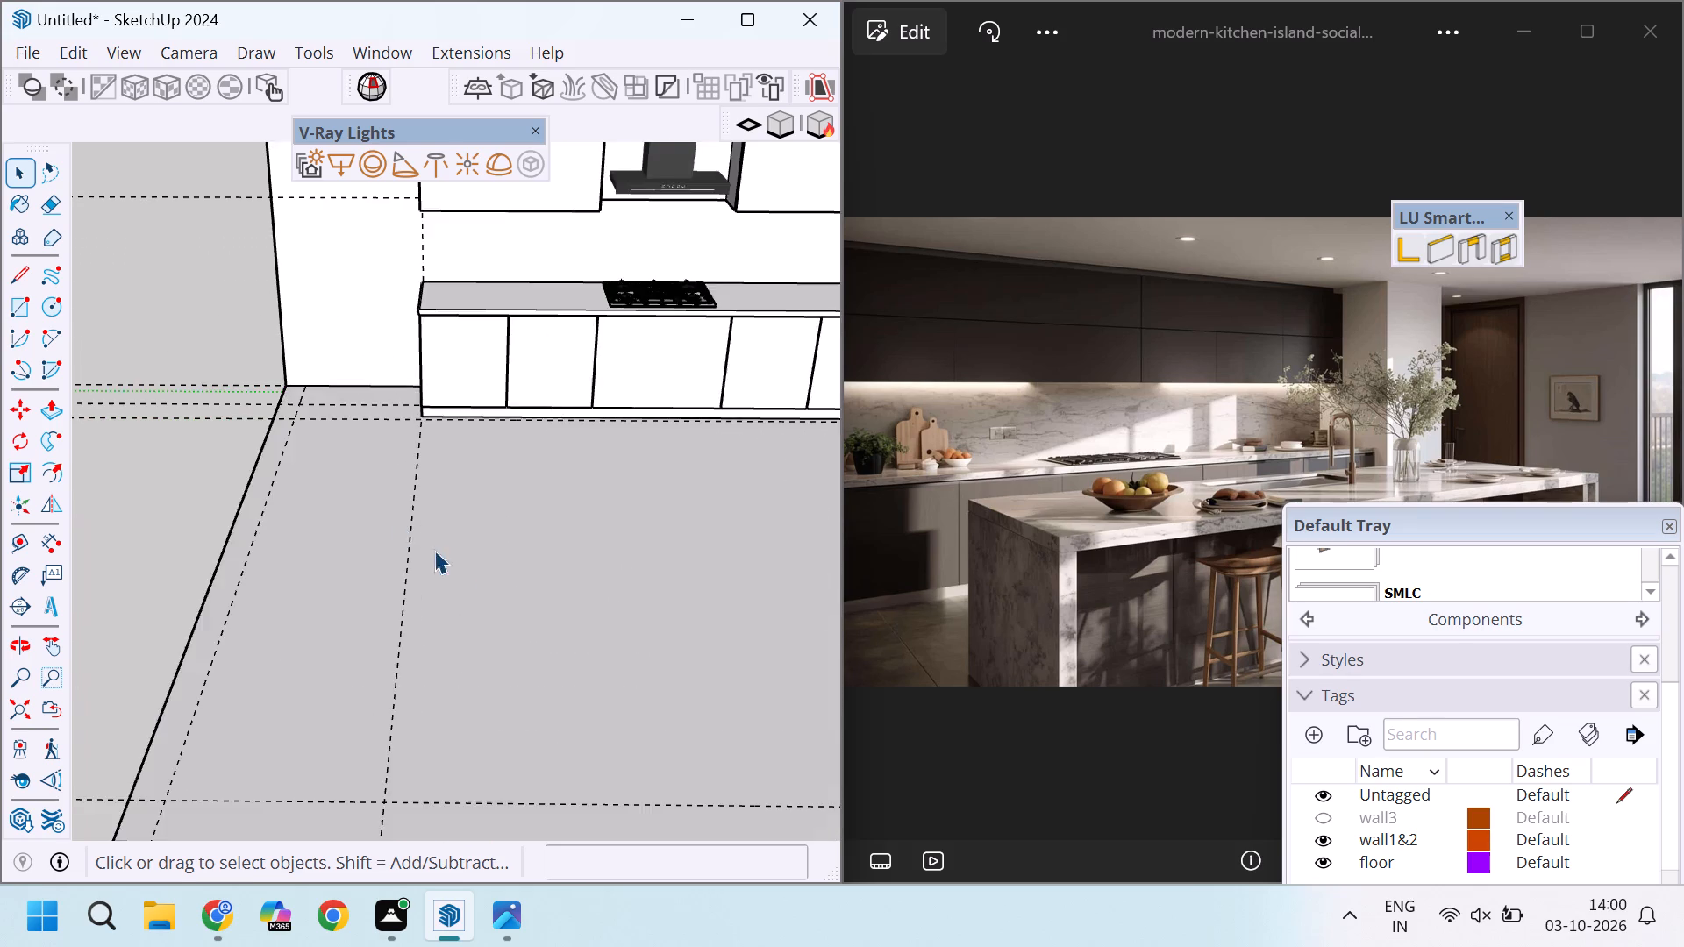
scroll(382, 508, down, 16)
scroll(427, 534, up, 7)
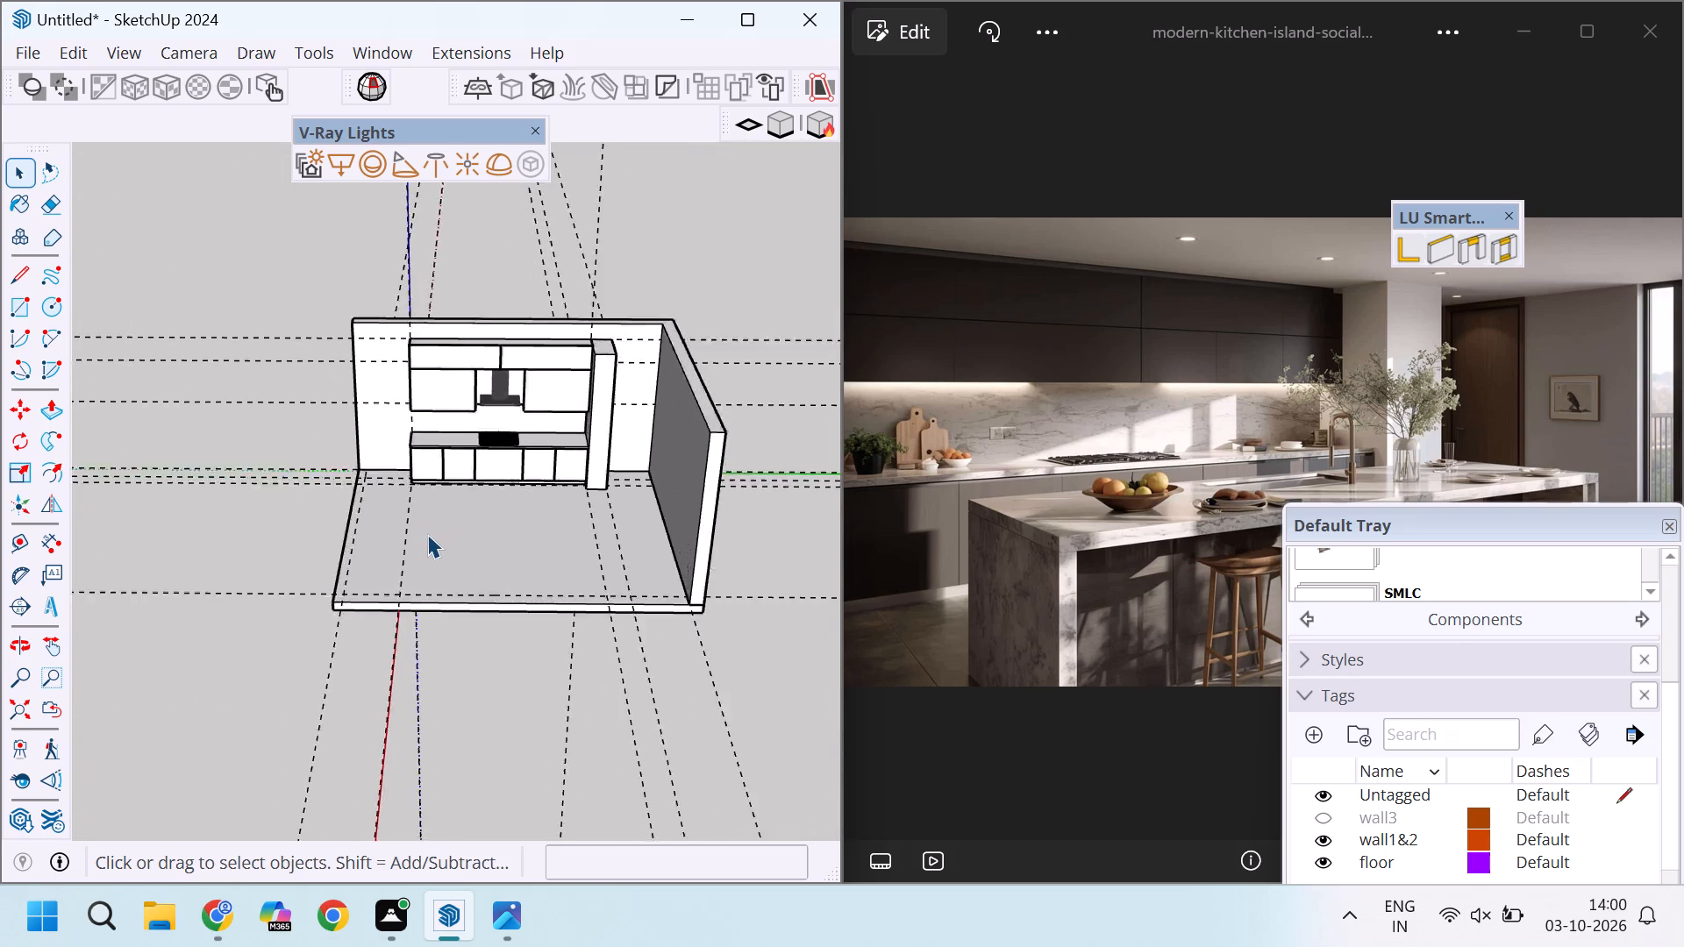
scroll(427, 534, up, 9)
scroll(381, 503, down, 16)
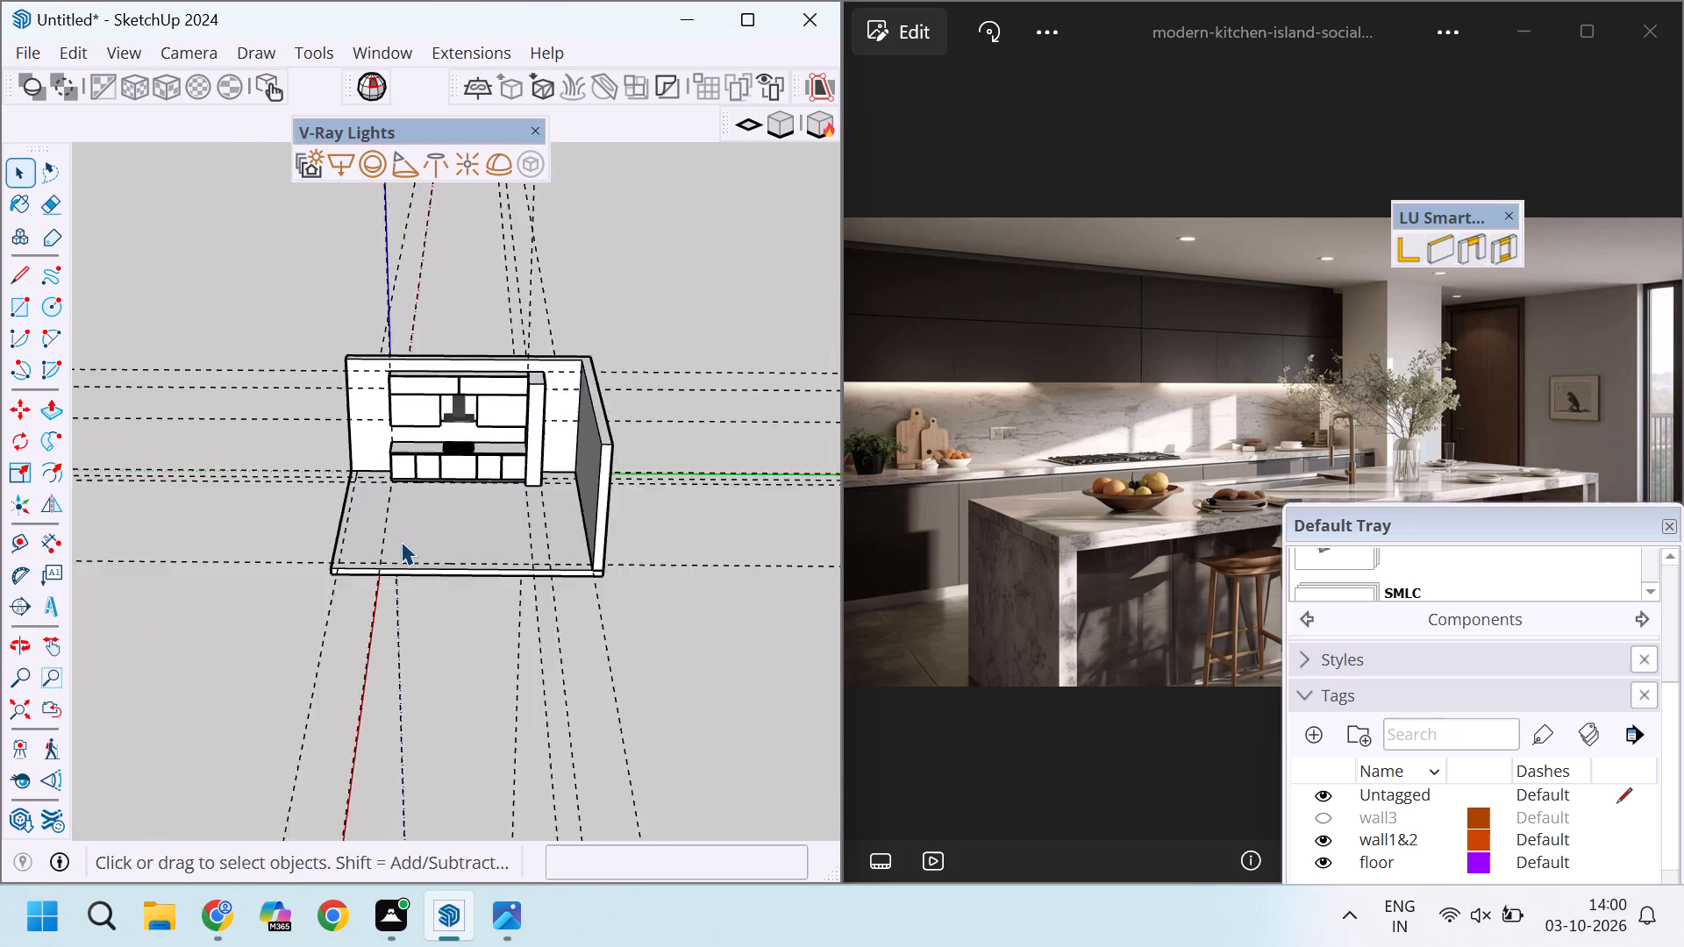
Examine the open floor area in front of the base cabinets in the model.
scroll(406, 541, up, 17)
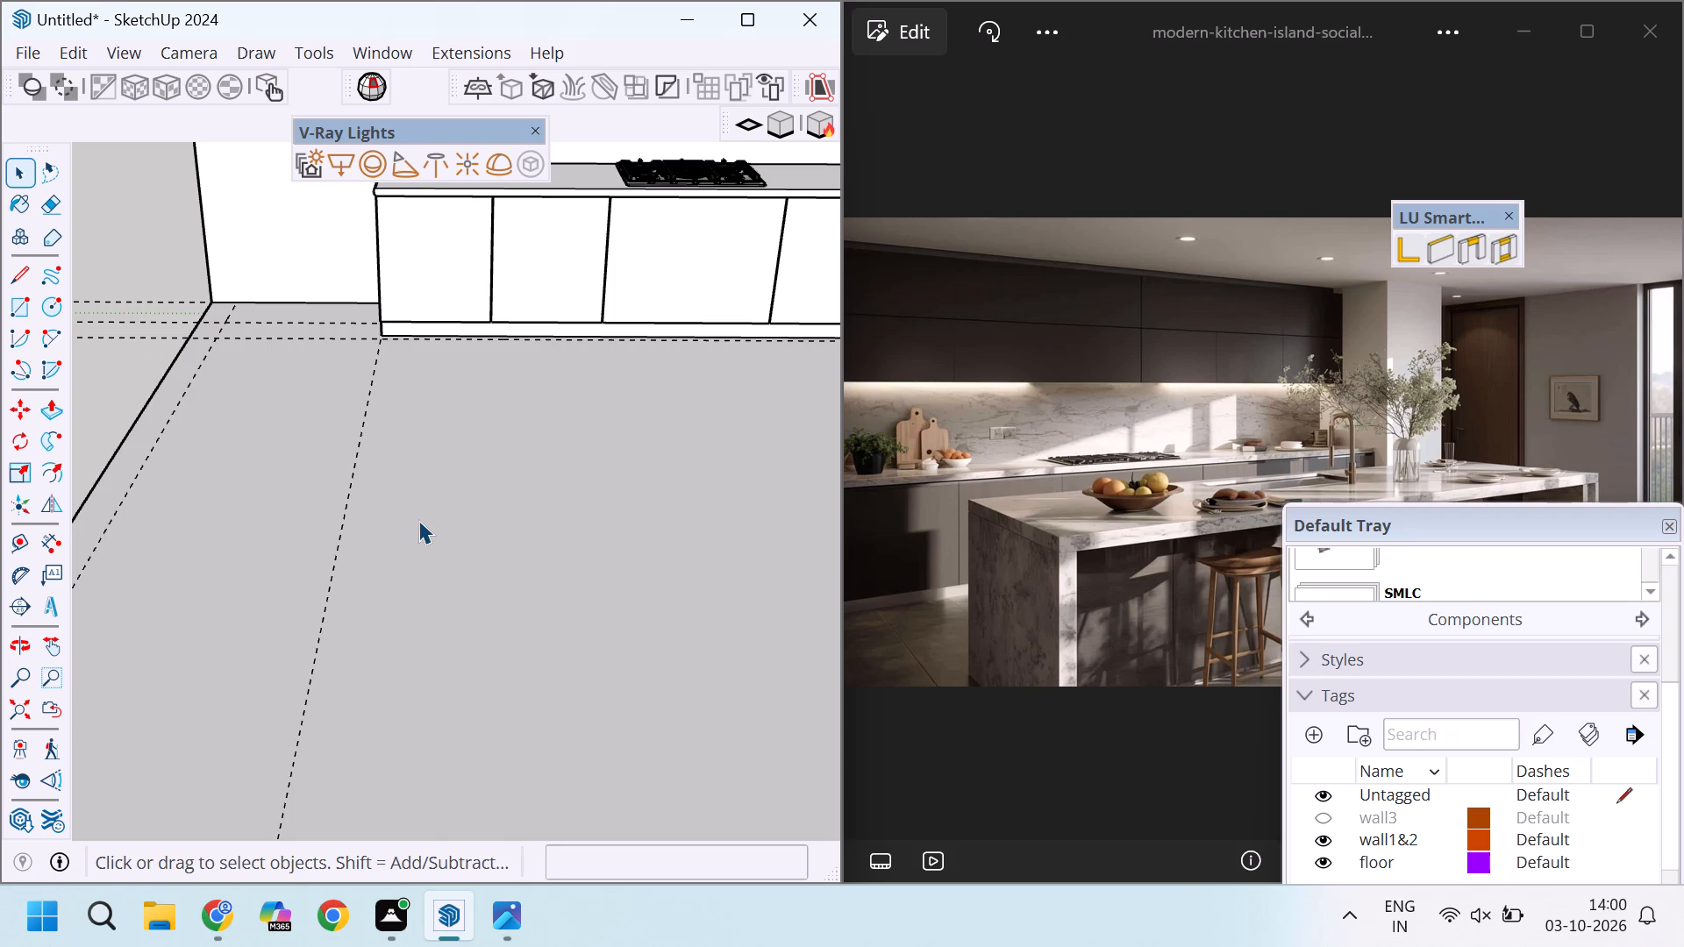
scroll(418, 520, up, 2)
scroll(418, 520, down, 18)
scroll(418, 520, down, 5)
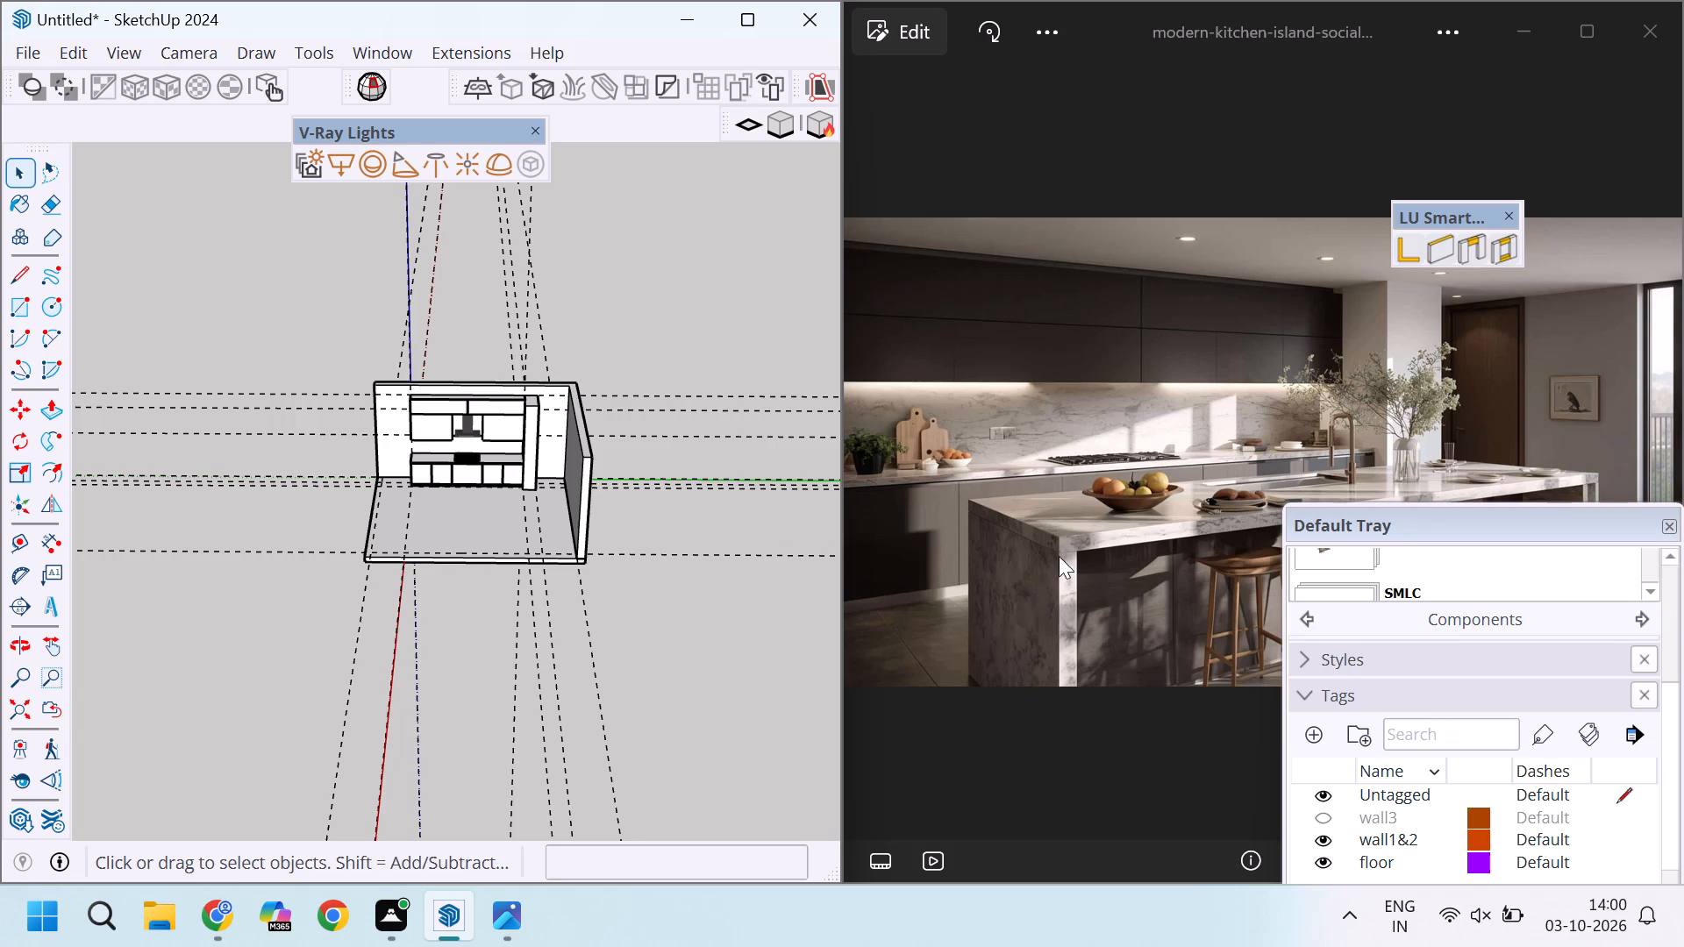
Study the marble island in the reference image, including its end panel, countertop and spacing from the hob counter.
scroll(1060, 555, up, 4)
scroll(1052, 595, down, 15)
scroll(1133, 451, down, 5)
scroll(1047, 495, down, 4)
scroll(1047, 495, up, 10)
scroll(1052, 520, down, 6)
scroll(1052, 520, up, 5)
scroll(1052, 520, down, 5)
scroll(1052, 520, up, 5)
scroll(1052, 520, down, 2)
scroll(1052, 520, up, 2)
scroll(1052, 520, down, 6)
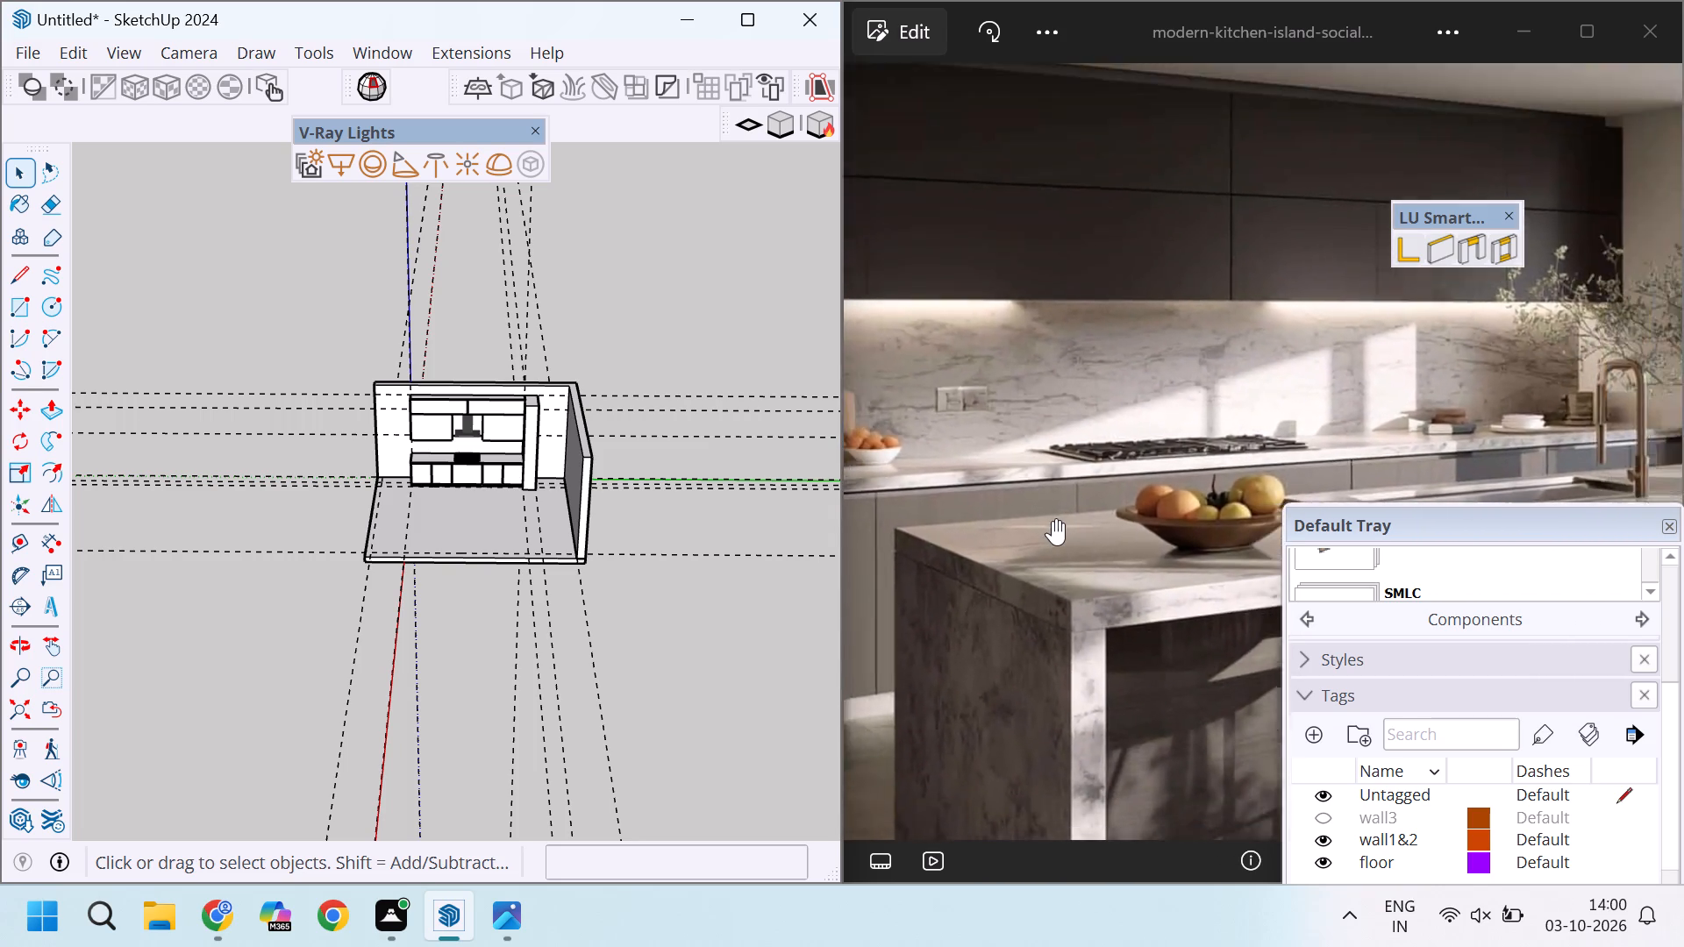
scroll(1052, 520, down, 20)
scroll(1090, 545, up, 7)
scroll(1094, 545, down, 5)
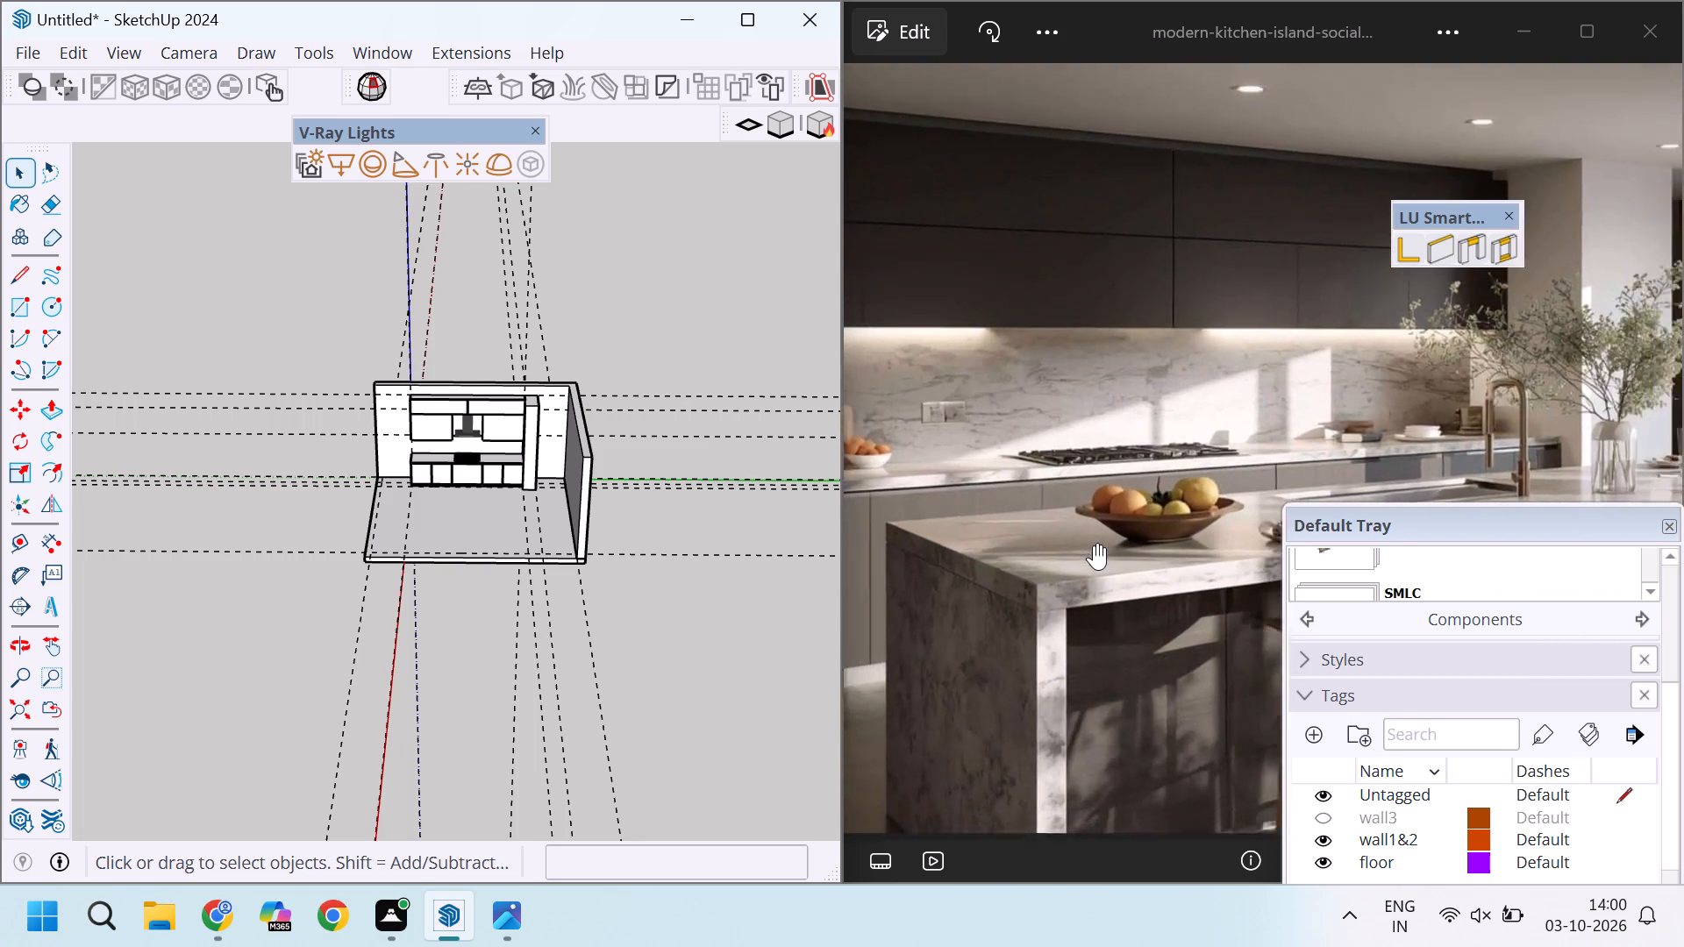
scroll(1094, 545, down, 7)
scroll(1073, 527, up, 15)
scroll(1003, 432, down, 10)
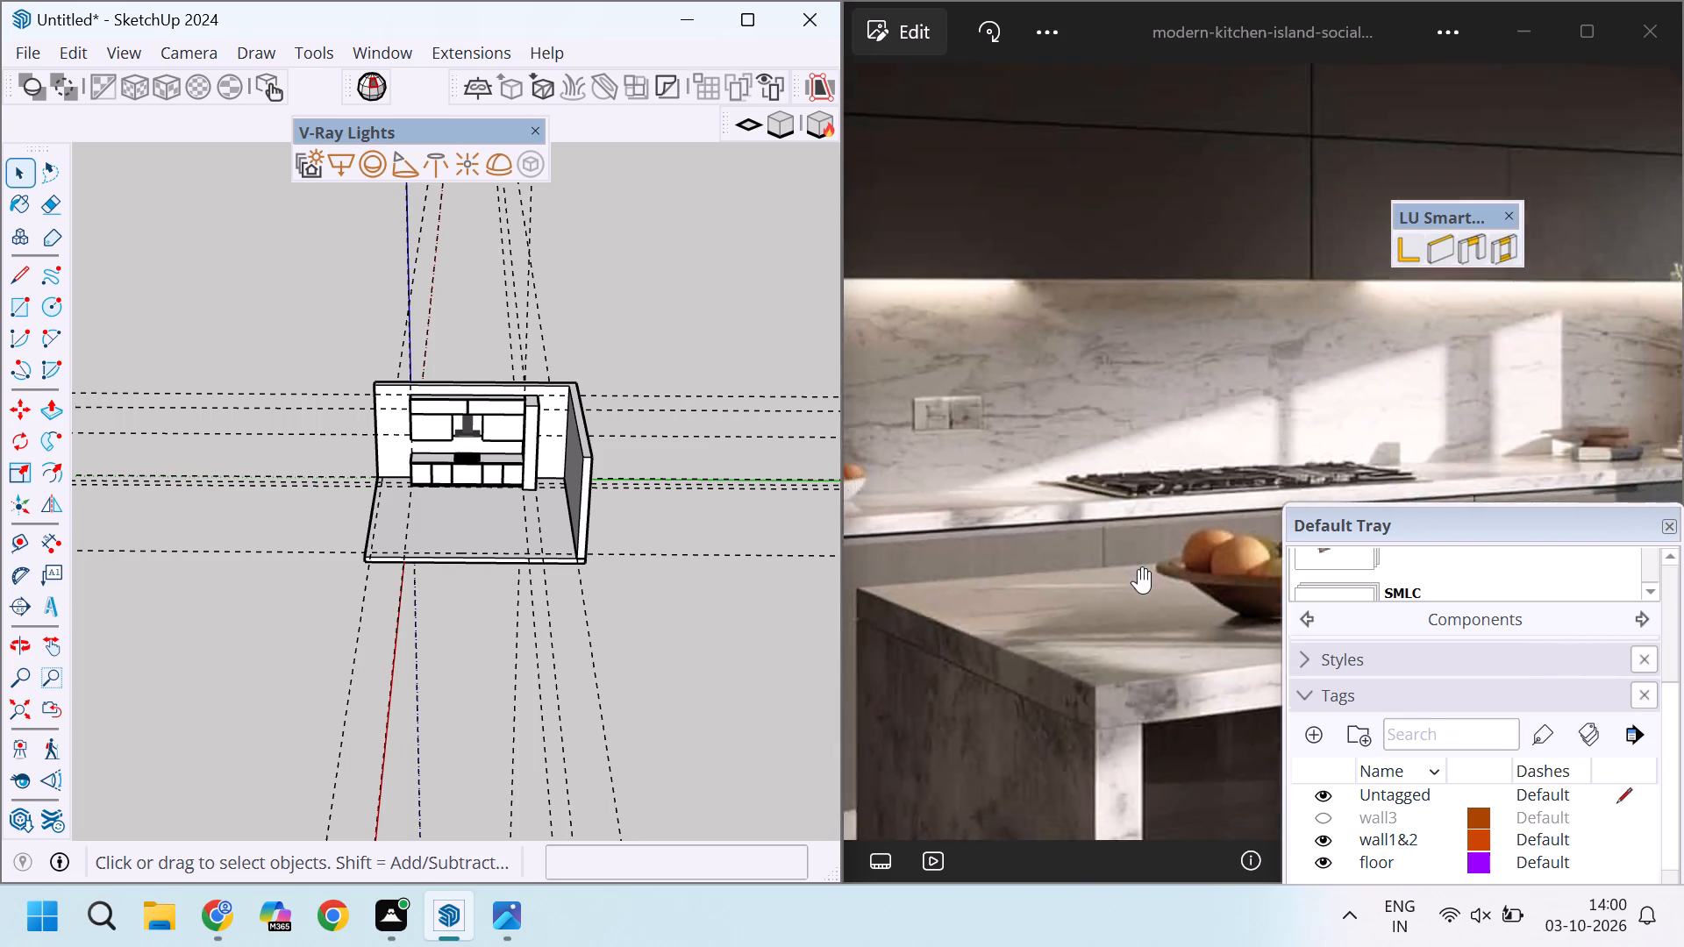
scroll(1138, 568, down, 12)
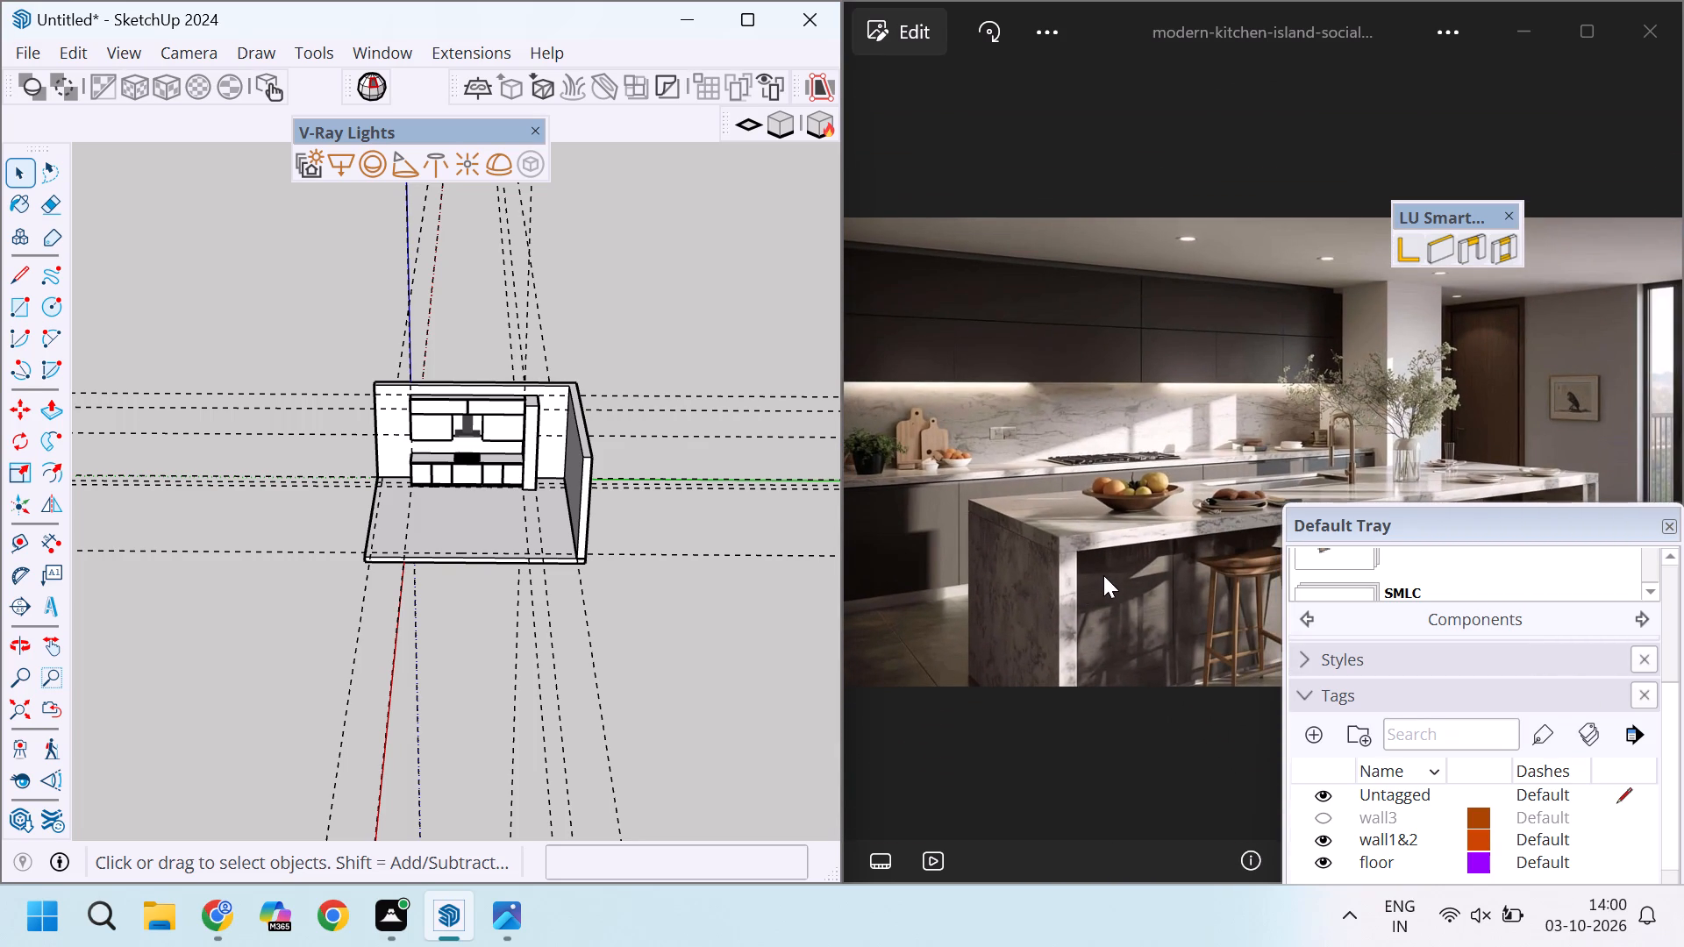
scroll(1074, 547, up, 9)
scroll(1071, 542, down, 18)
Place a floor guide parallel to the base cabinets, 4' out from the guide along their front.
scroll(495, 521, up, 17)
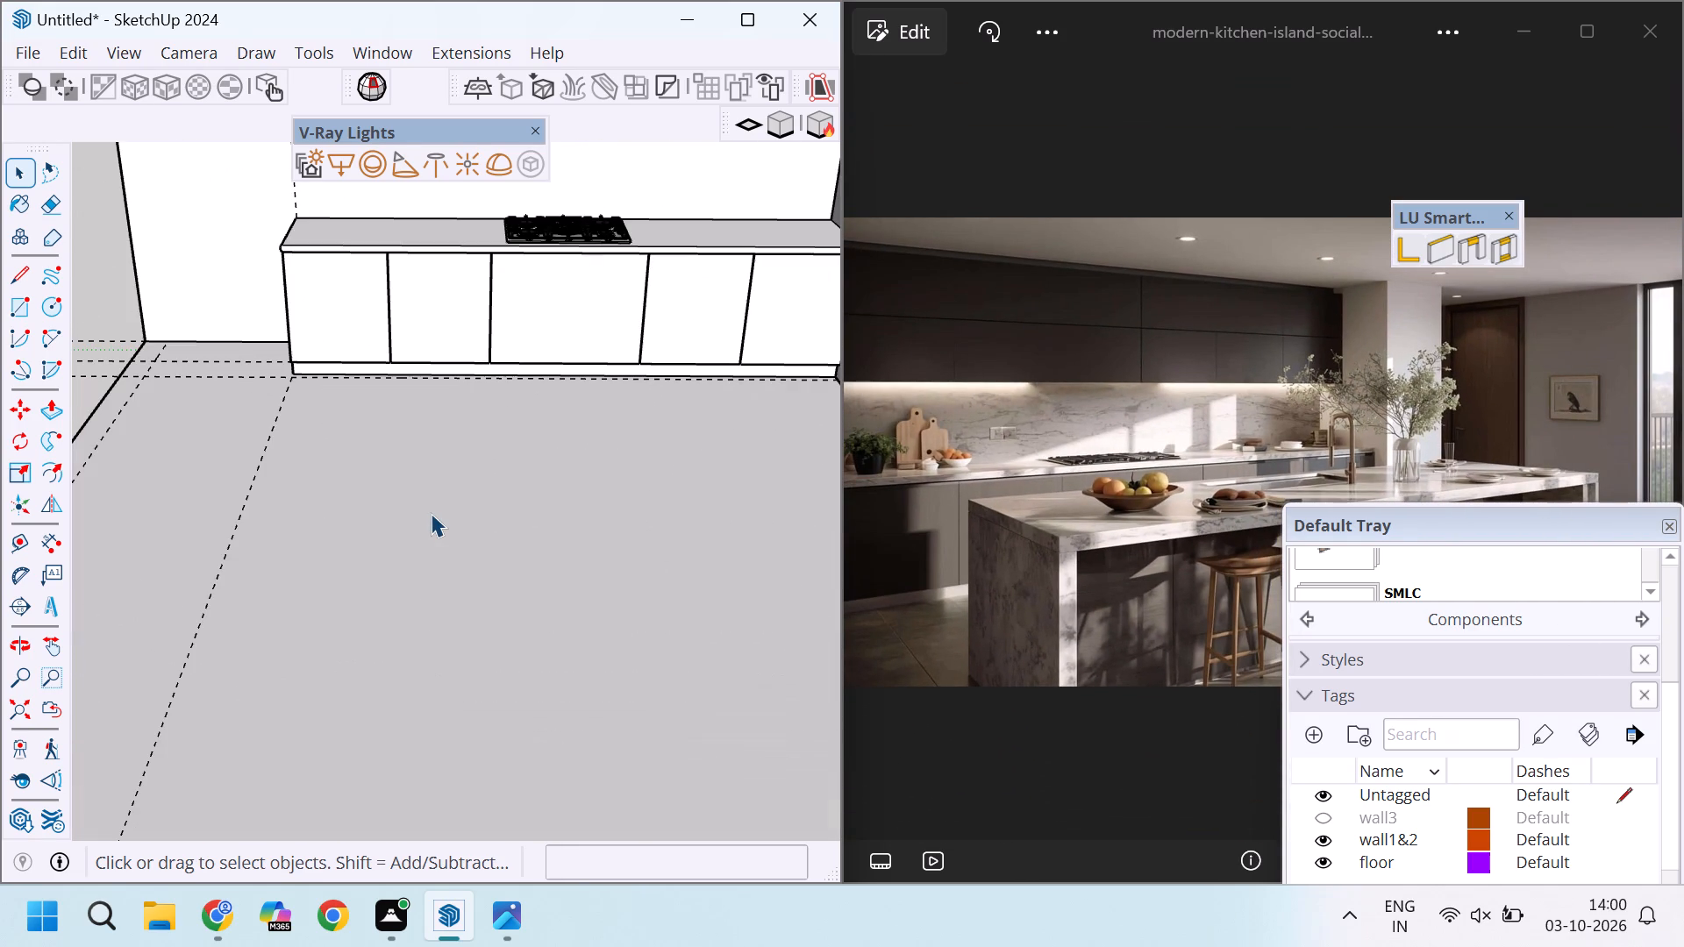
scroll(416, 433, up, 3)
scroll(407, 391, down, 9)
scroll(408, 390, up, 7)
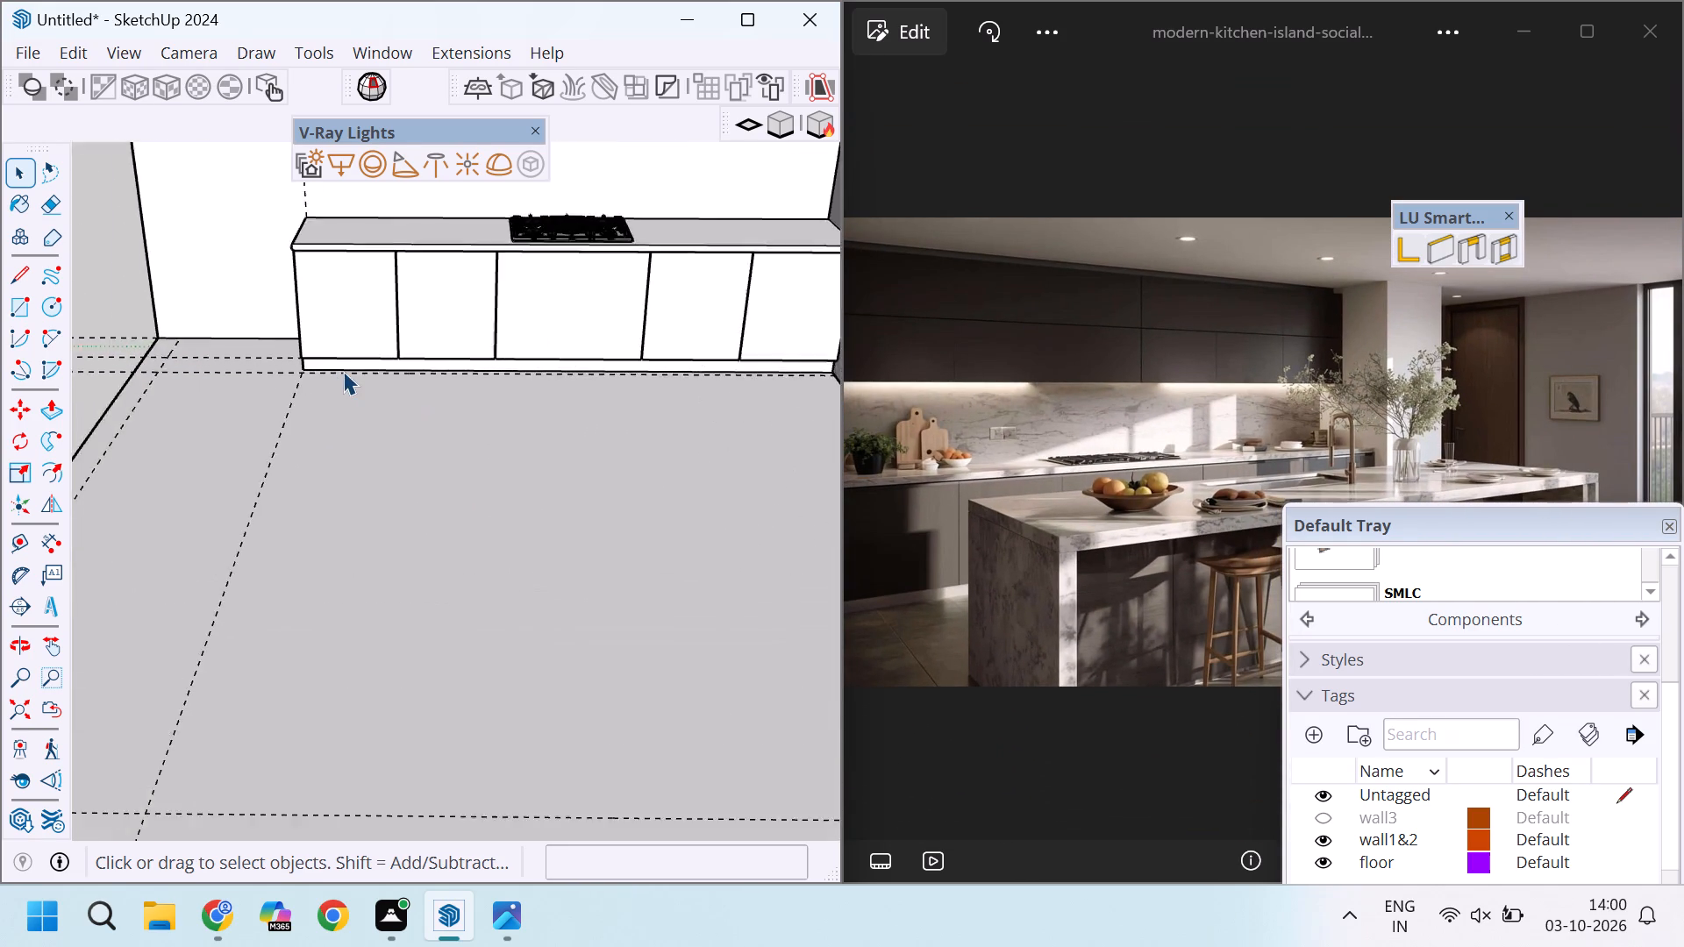
scroll(343, 371, up, 2)
key(t)
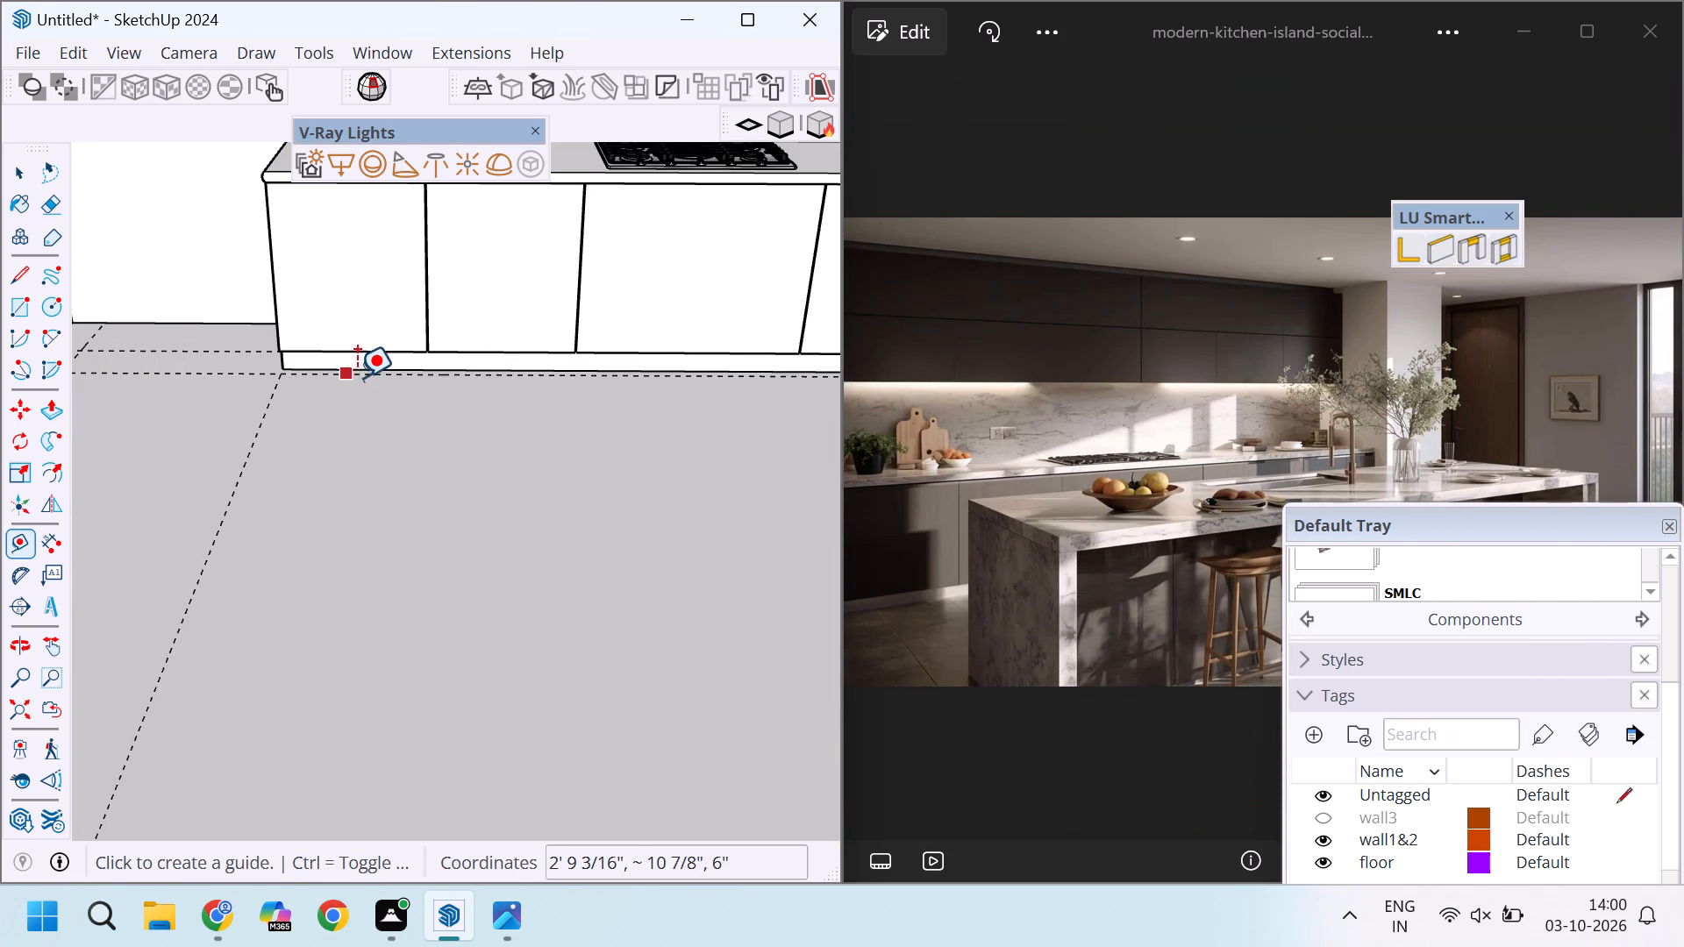
scroll(617, 376, up, 2)
click(584, 374)
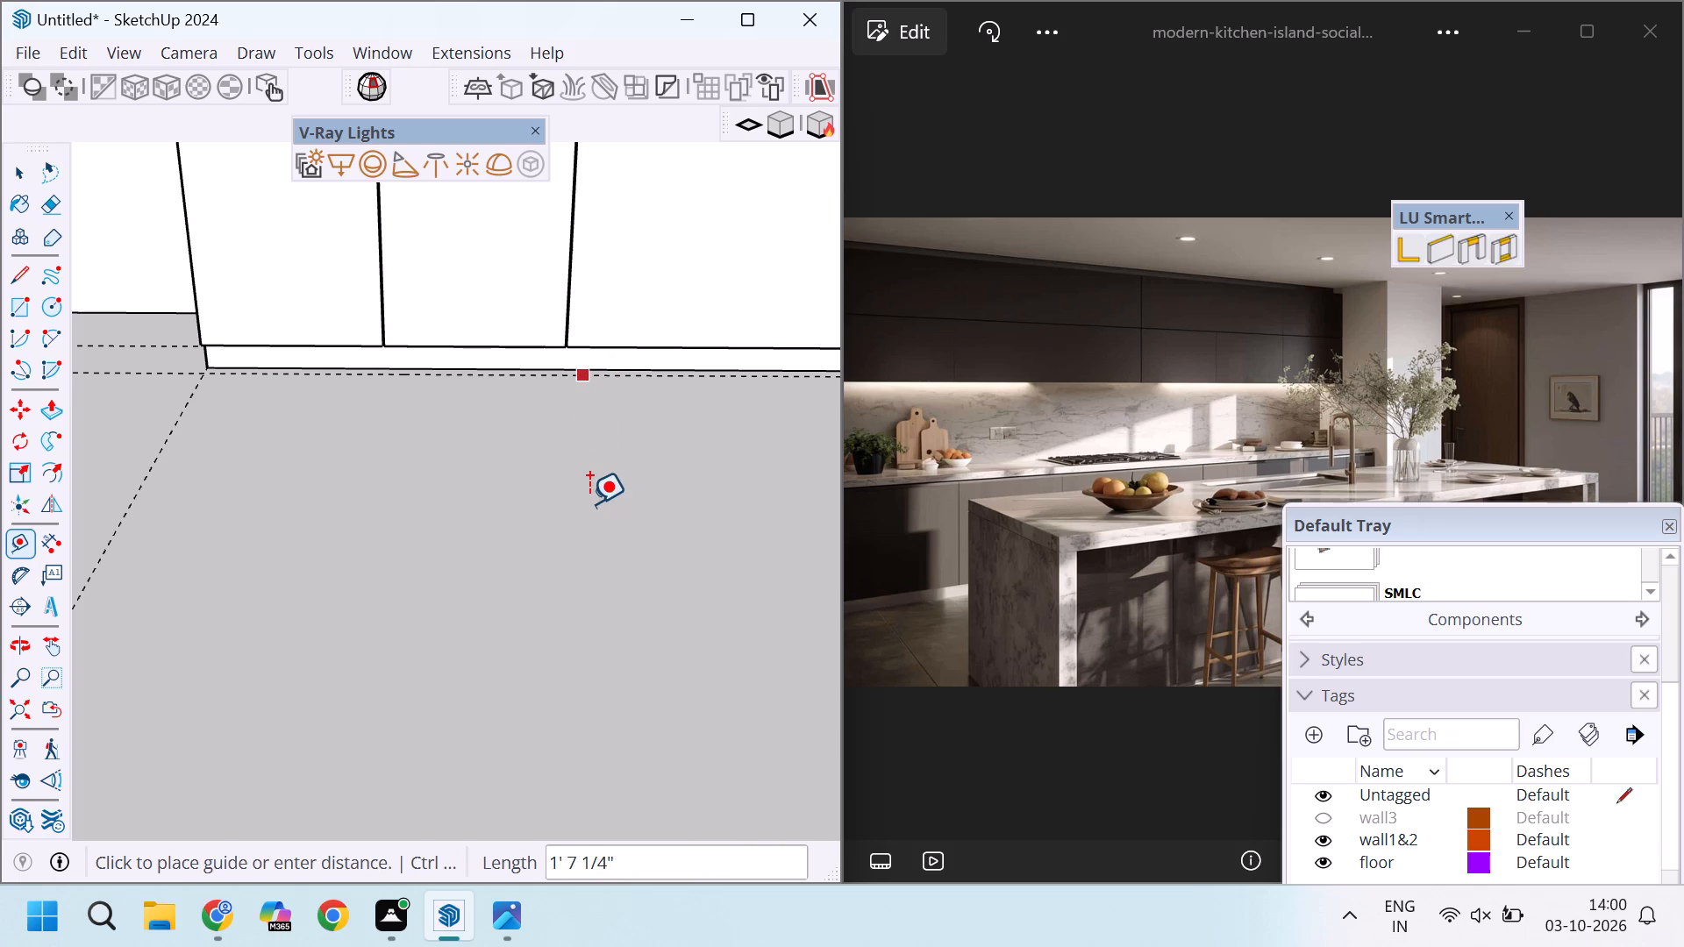
scroll(539, 461, down, 4)
scroll(622, 588, down, 5)
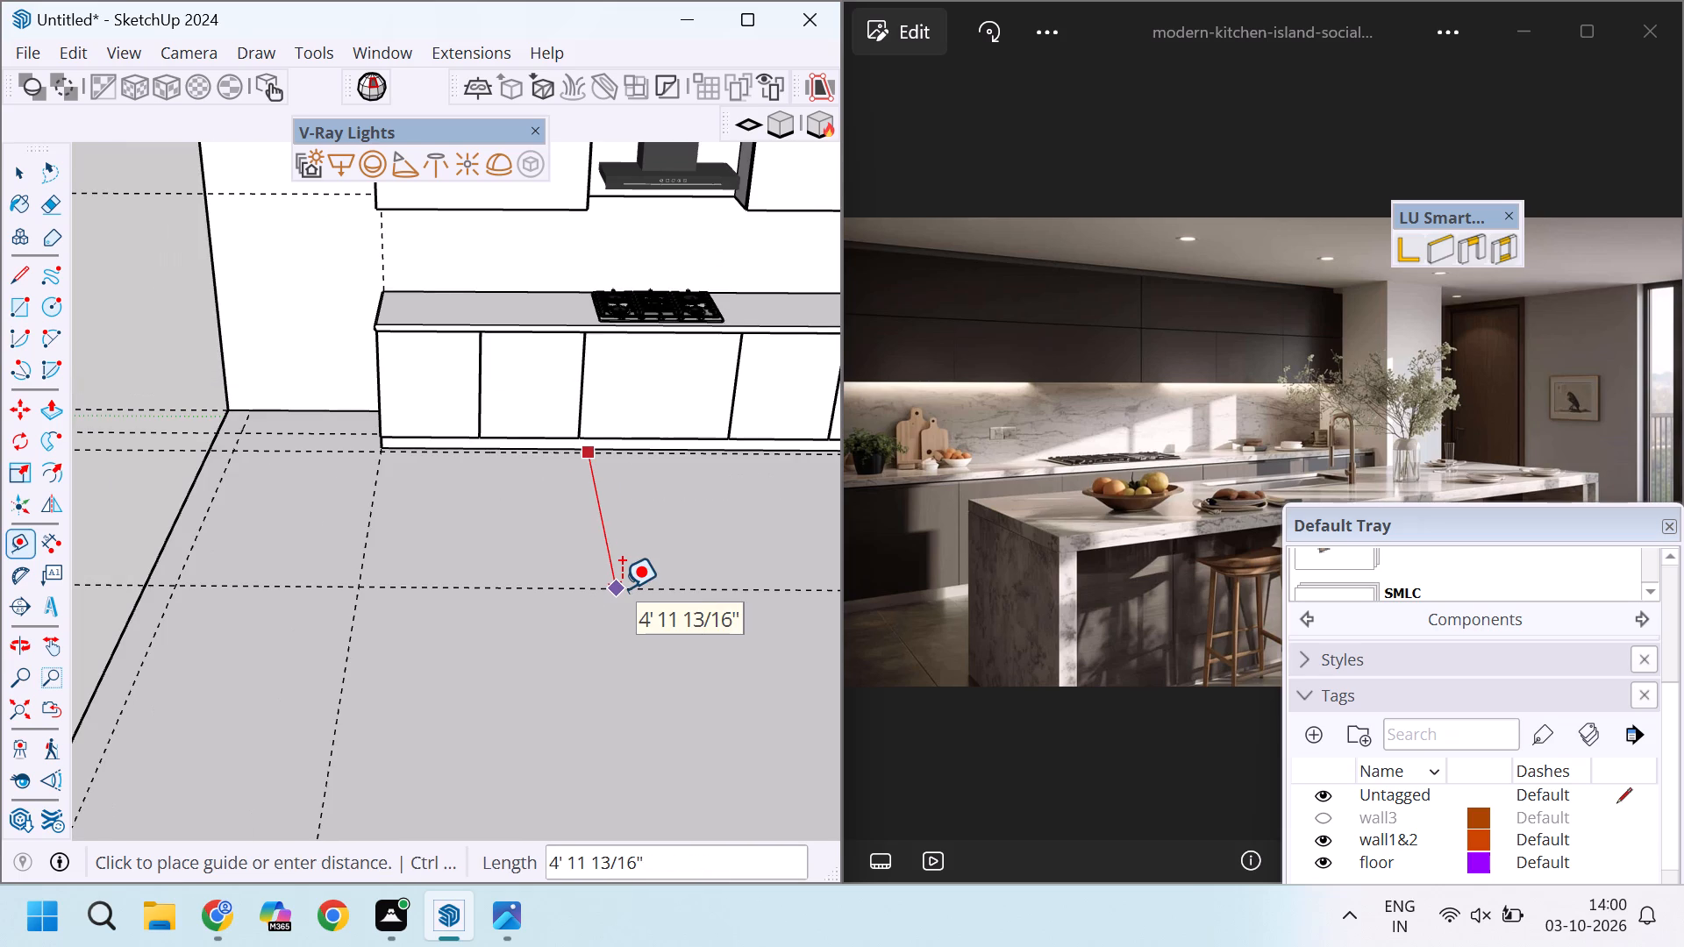
key(4)
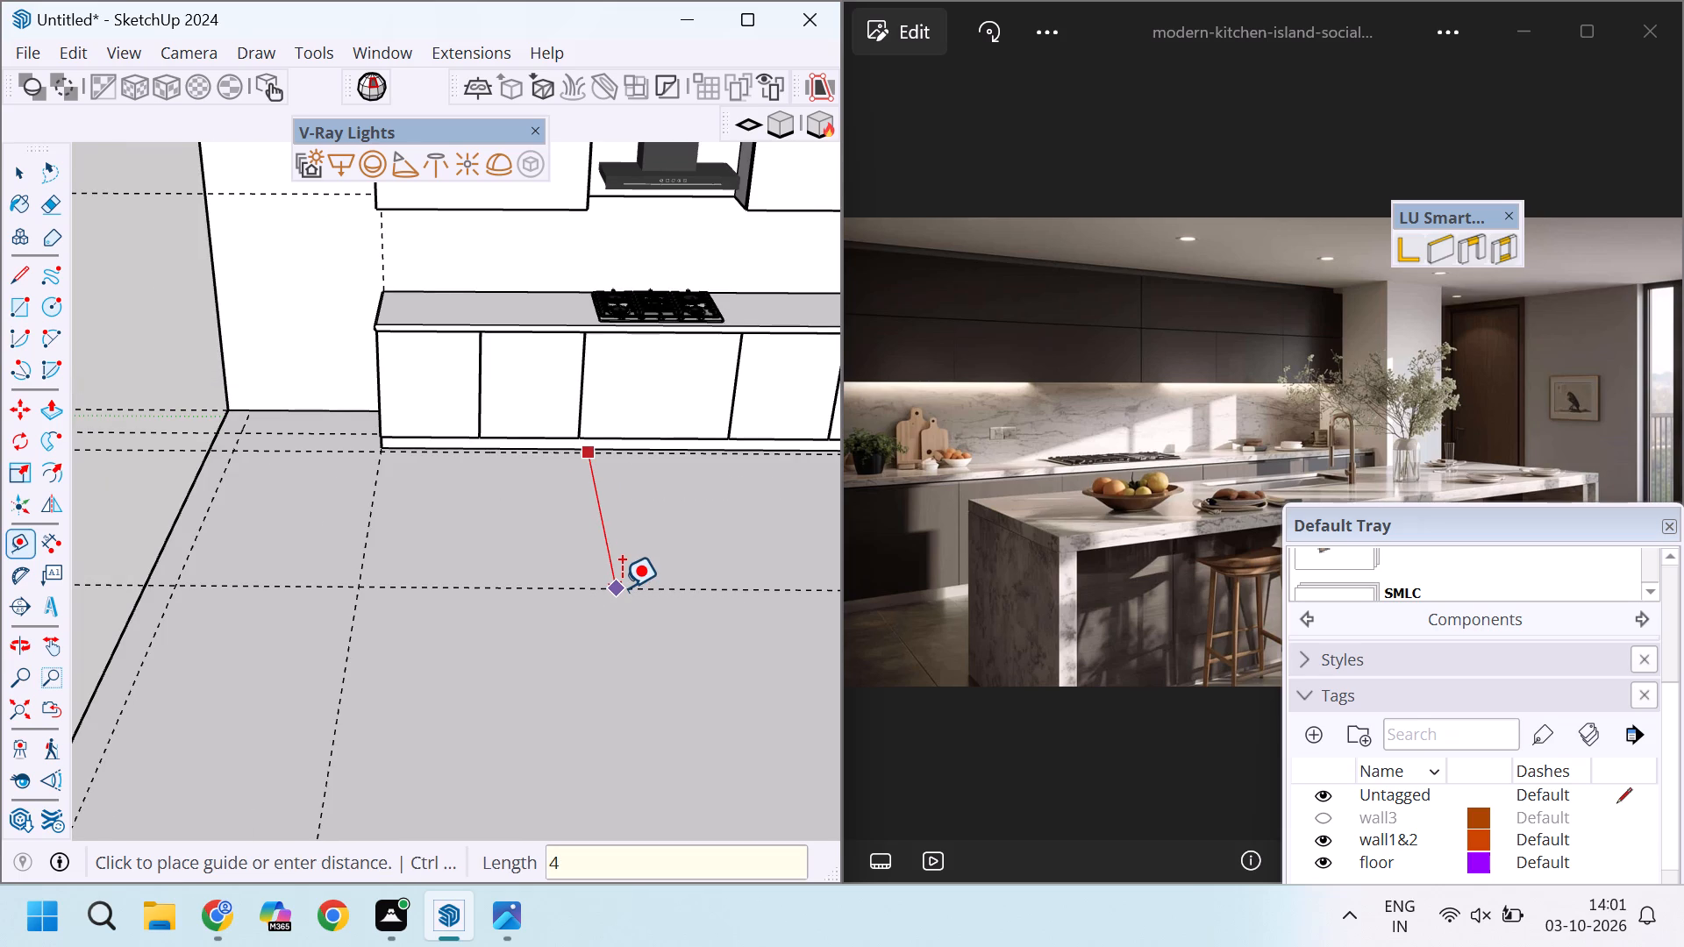
key(apostrophe)
key(Return)
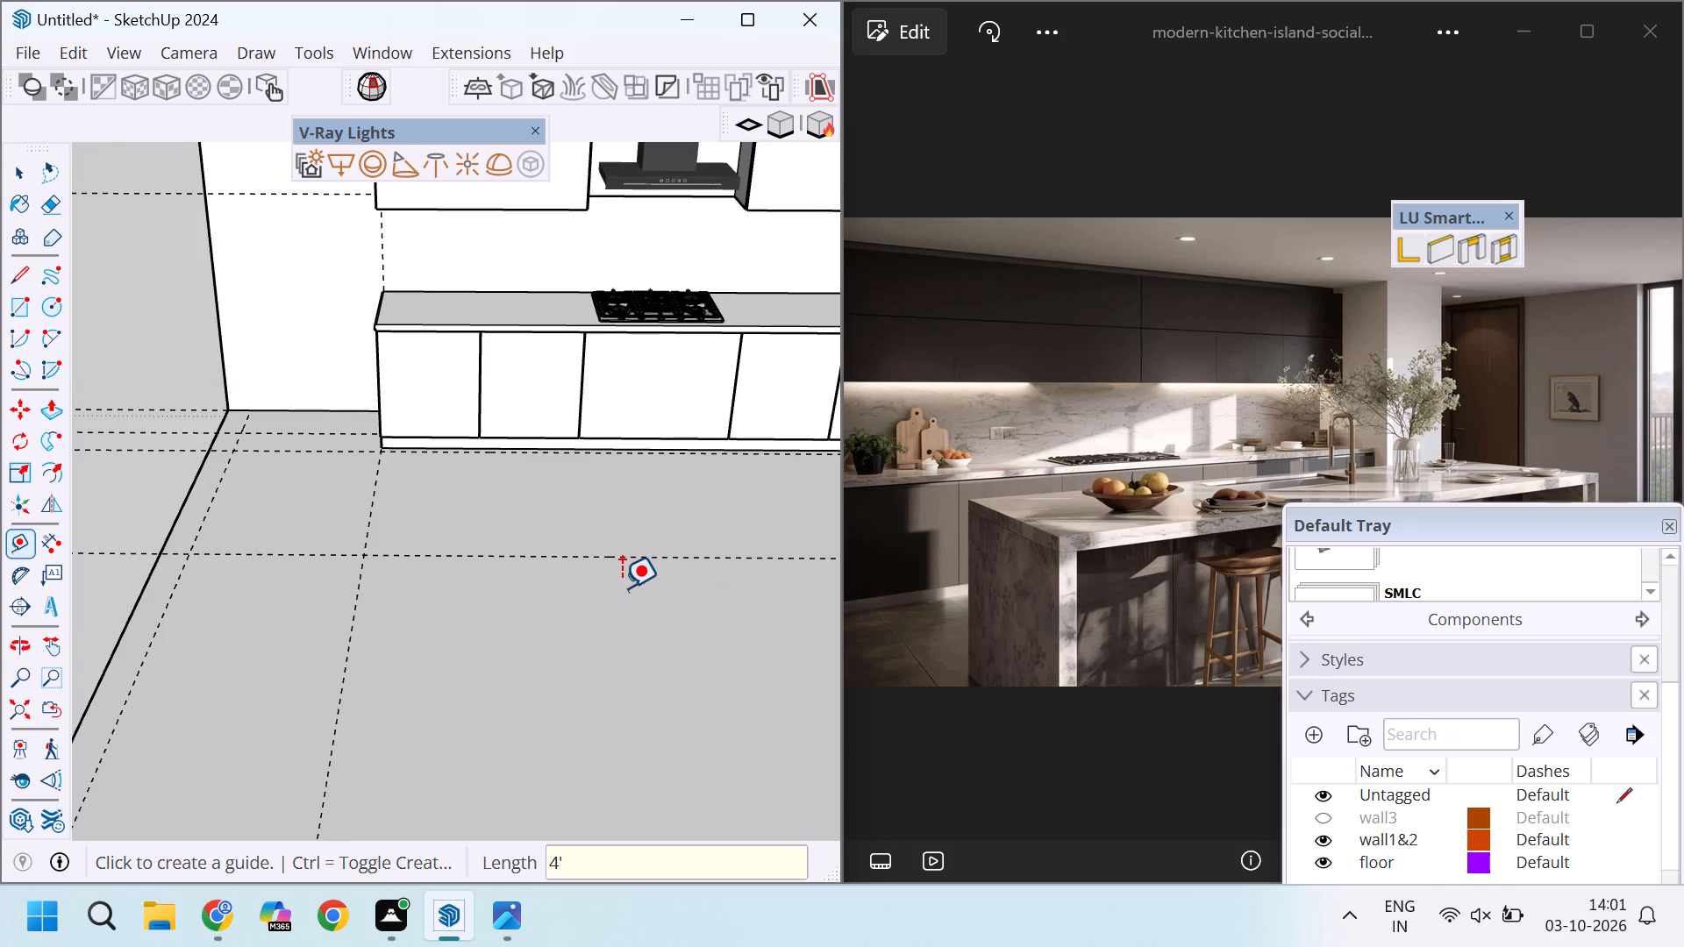
Start a second parallel guide from the 4' floor guide, heading away from the cabinets, for the island's depth.
scroll(555, 525, down, 4)
scroll(527, 550, up, 4)
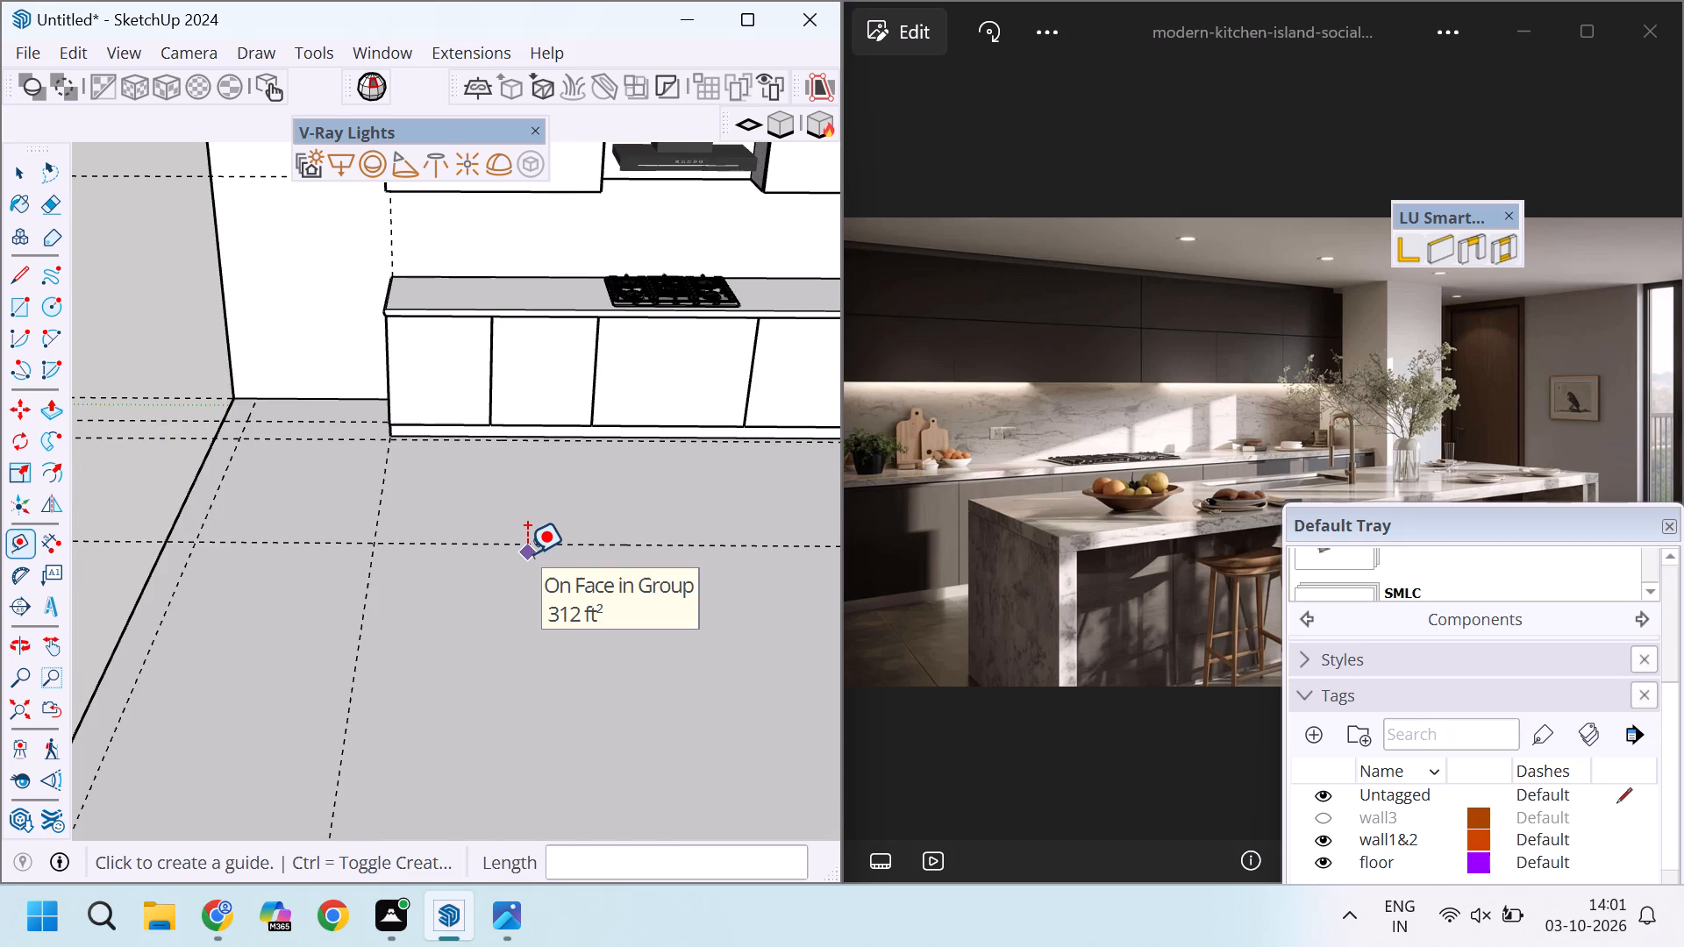
scroll(527, 553, down, 12)
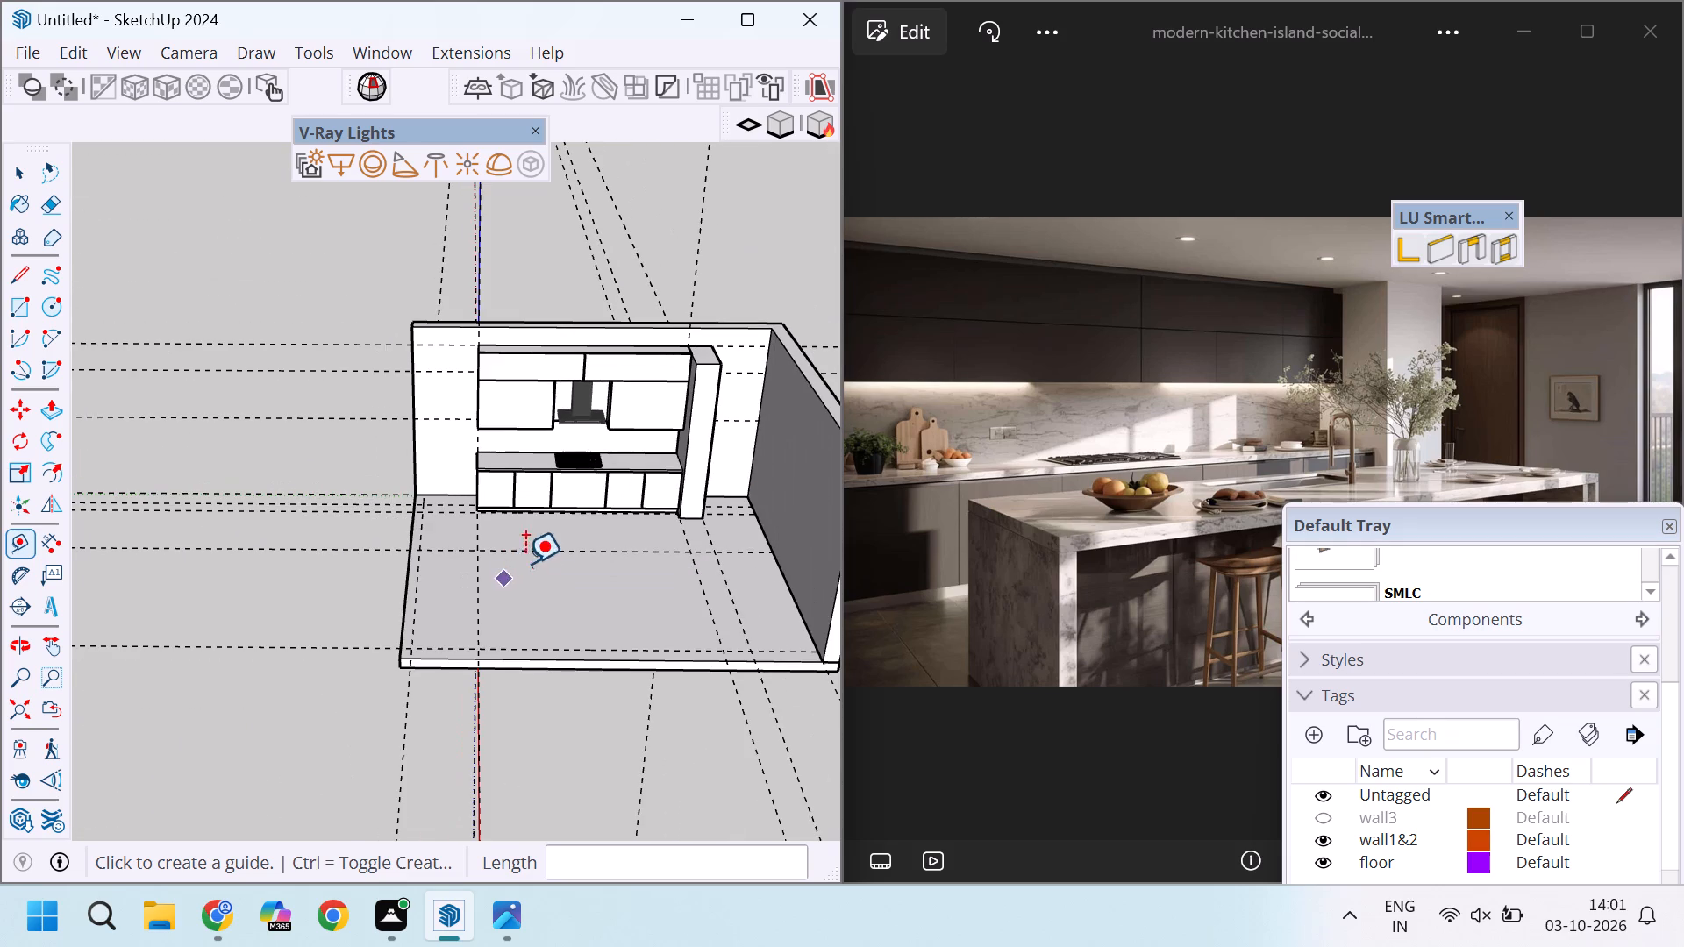
scroll(541, 563, up, 9)
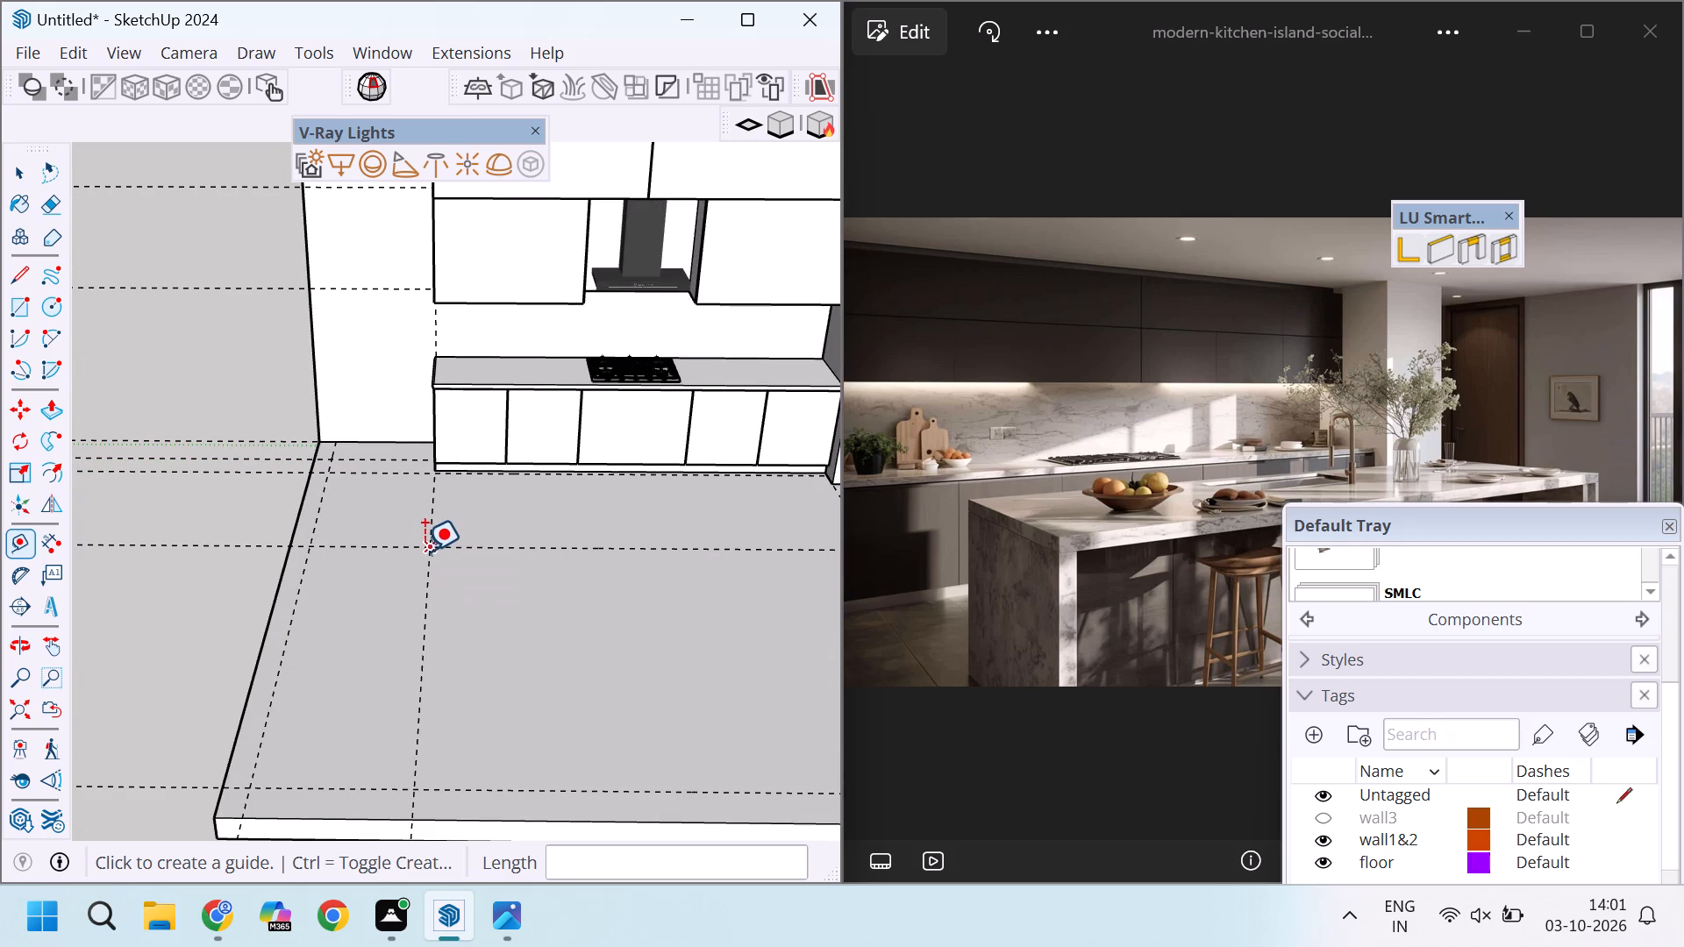
scroll(430, 546, down, 10)
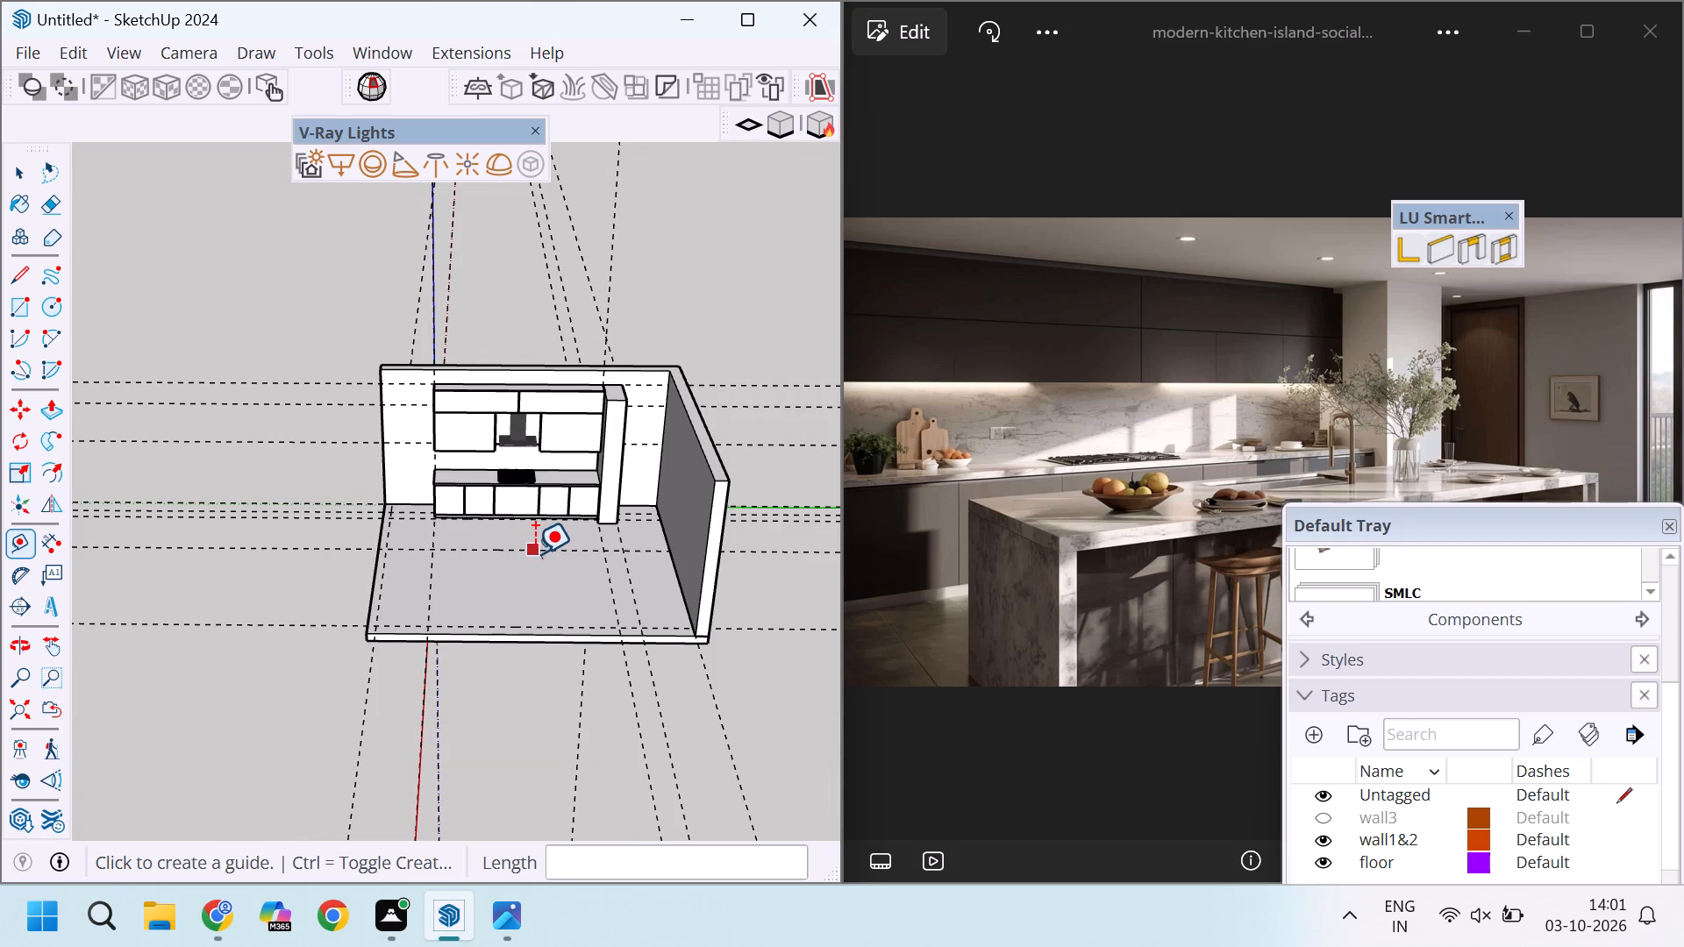
scroll(350, 566, up, 10)
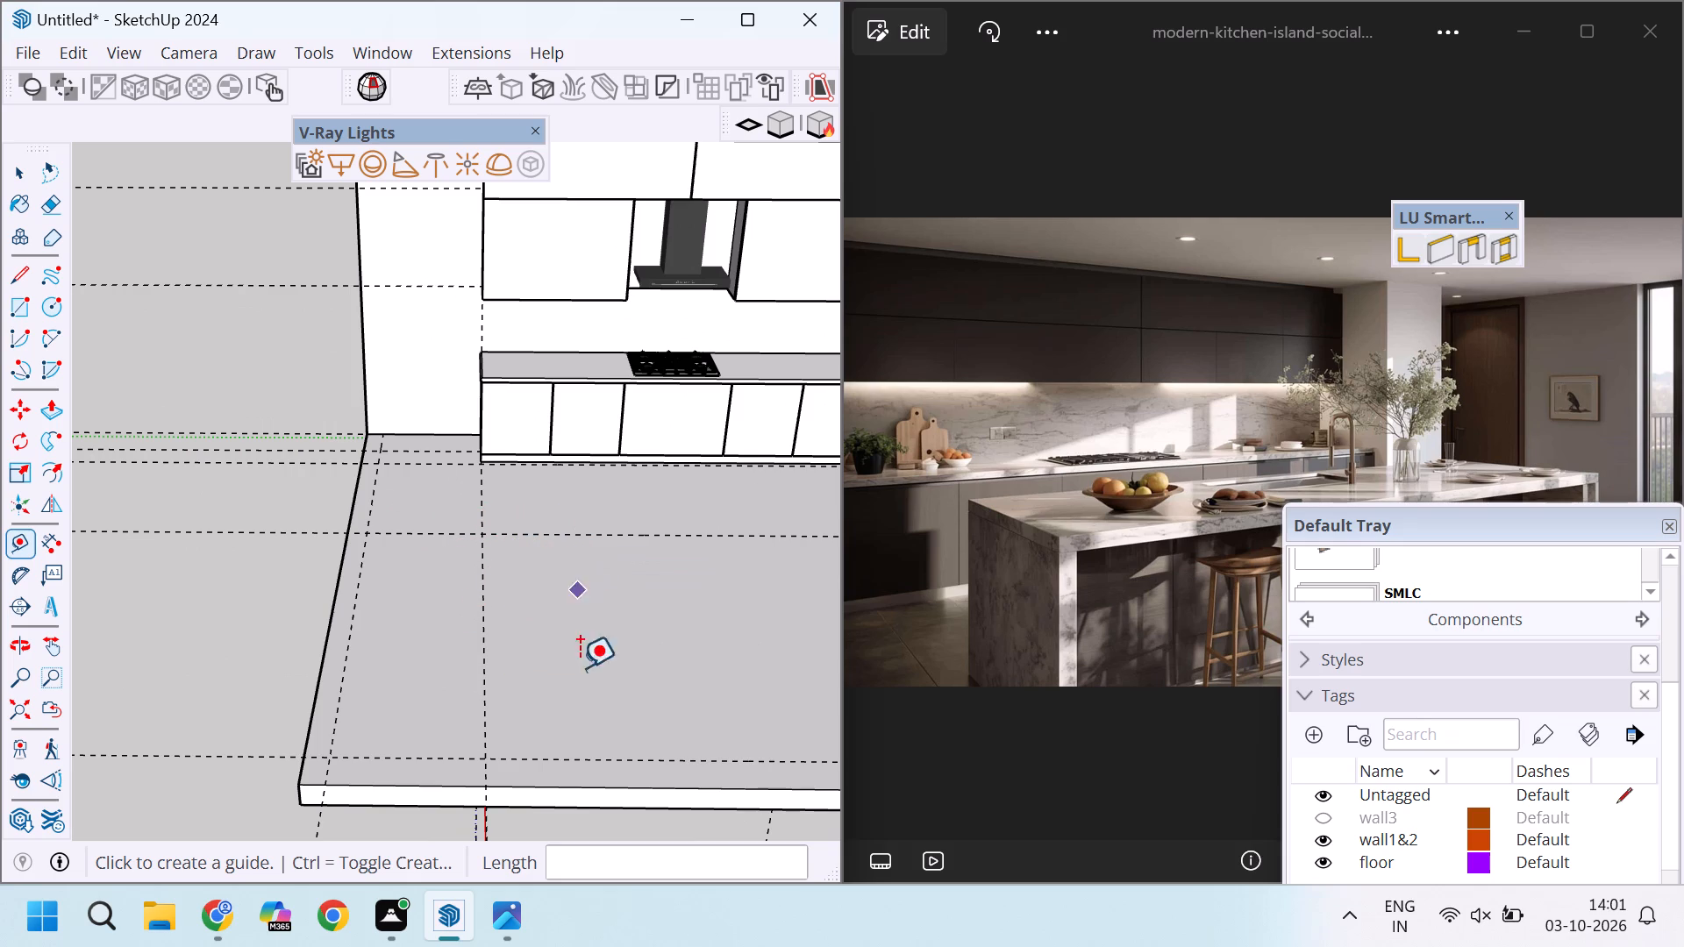
click(585, 530)
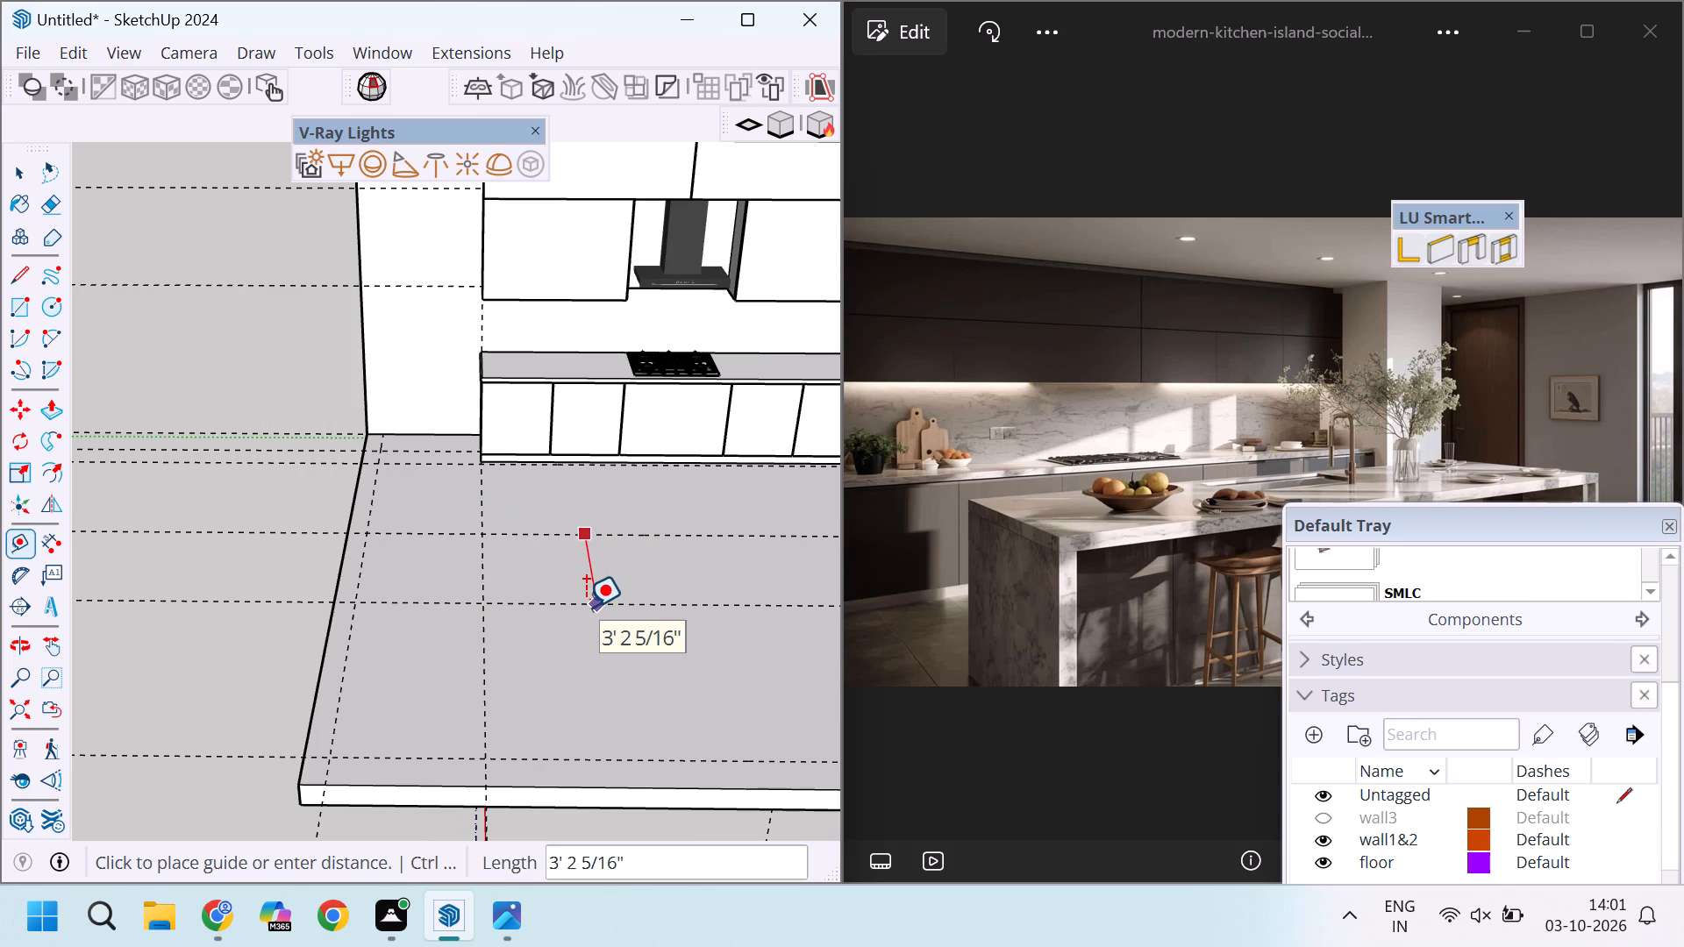
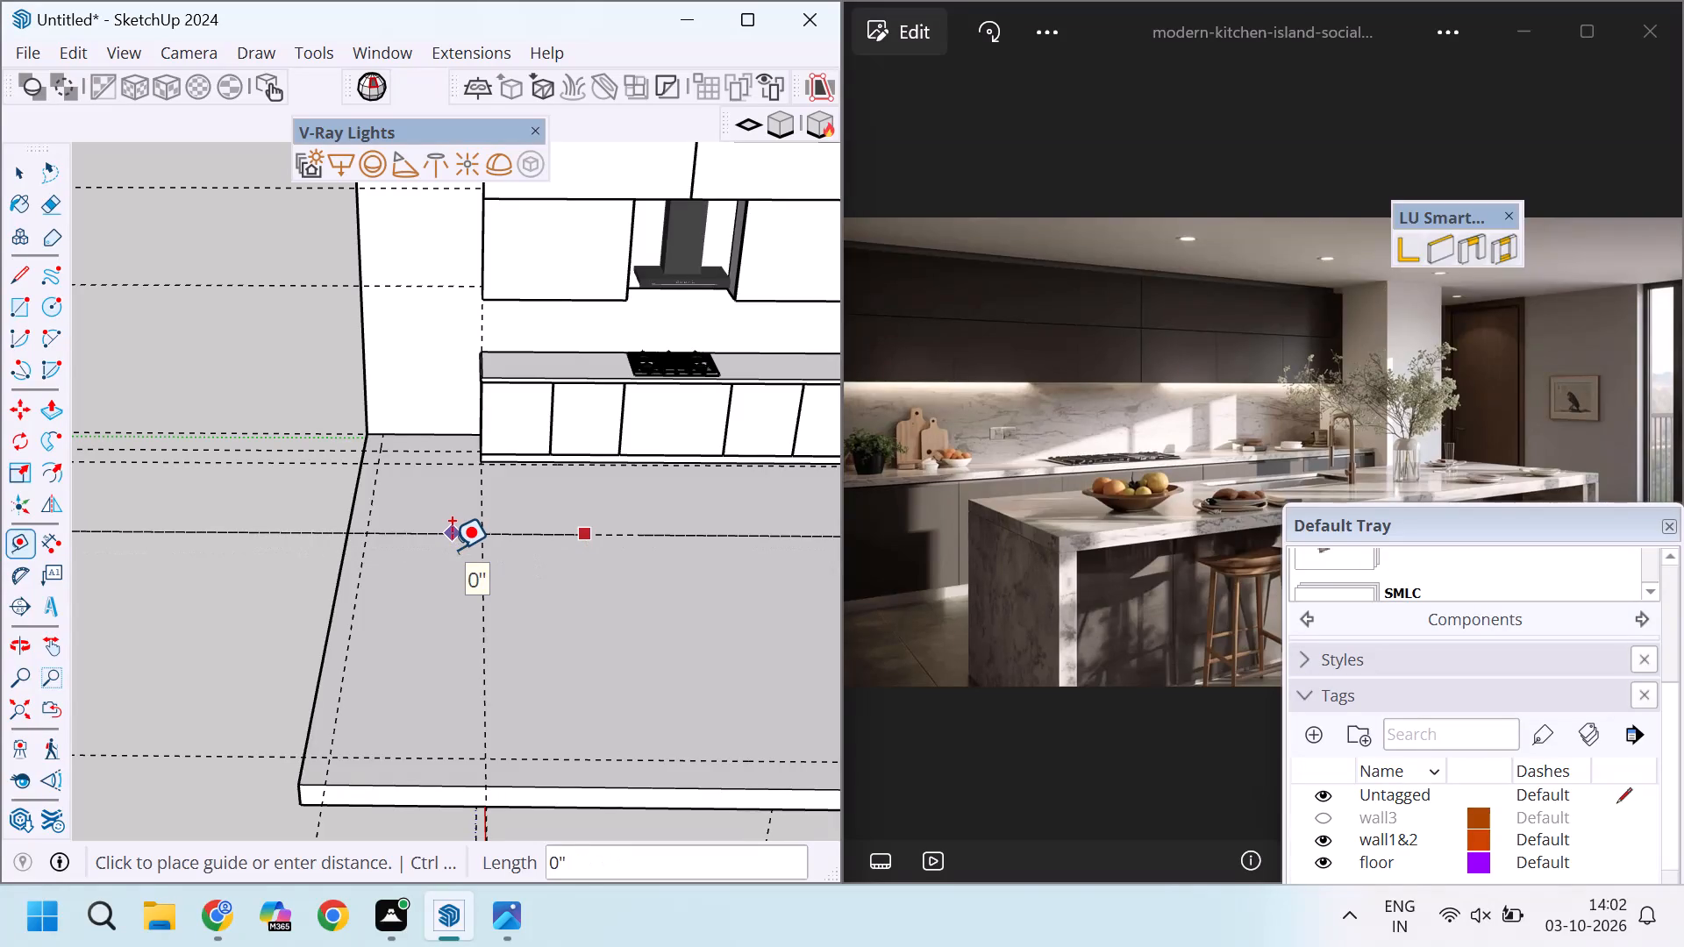
Place the second floor guide parallel to the 4' guide, 3' farther away from the base cabinets, for the island's depth.
scroll(346, 446, down, 4)
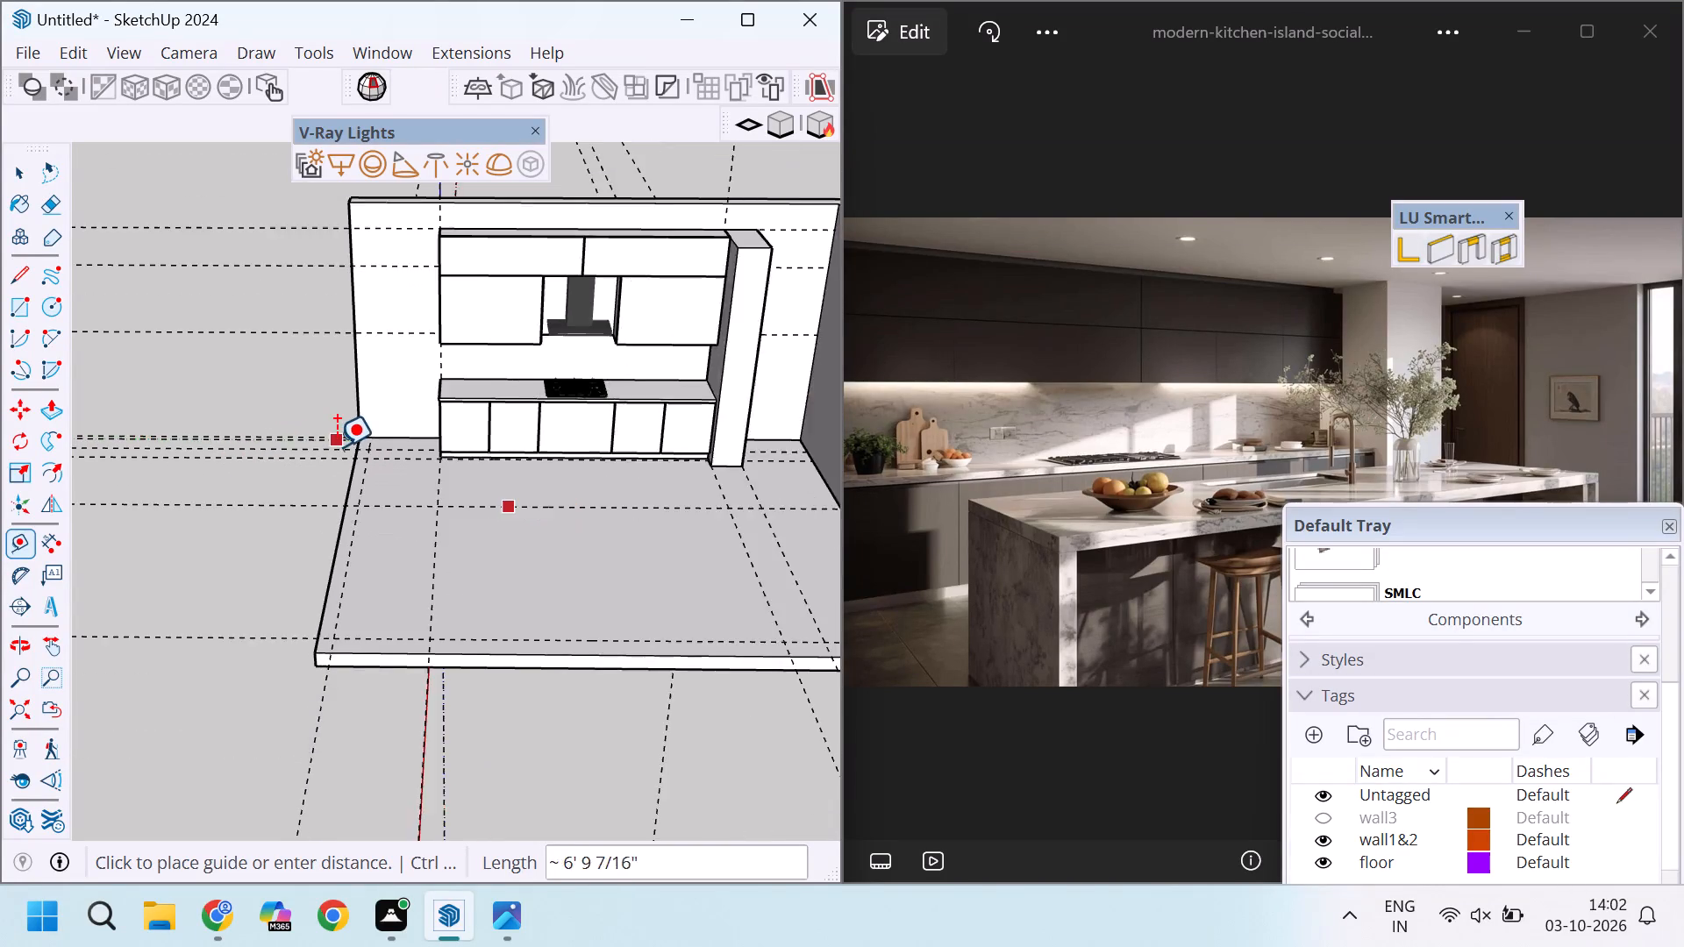
scroll(337, 446, down, 4)
scroll(594, 459, up, 5)
scroll(419, 476, up, 11)
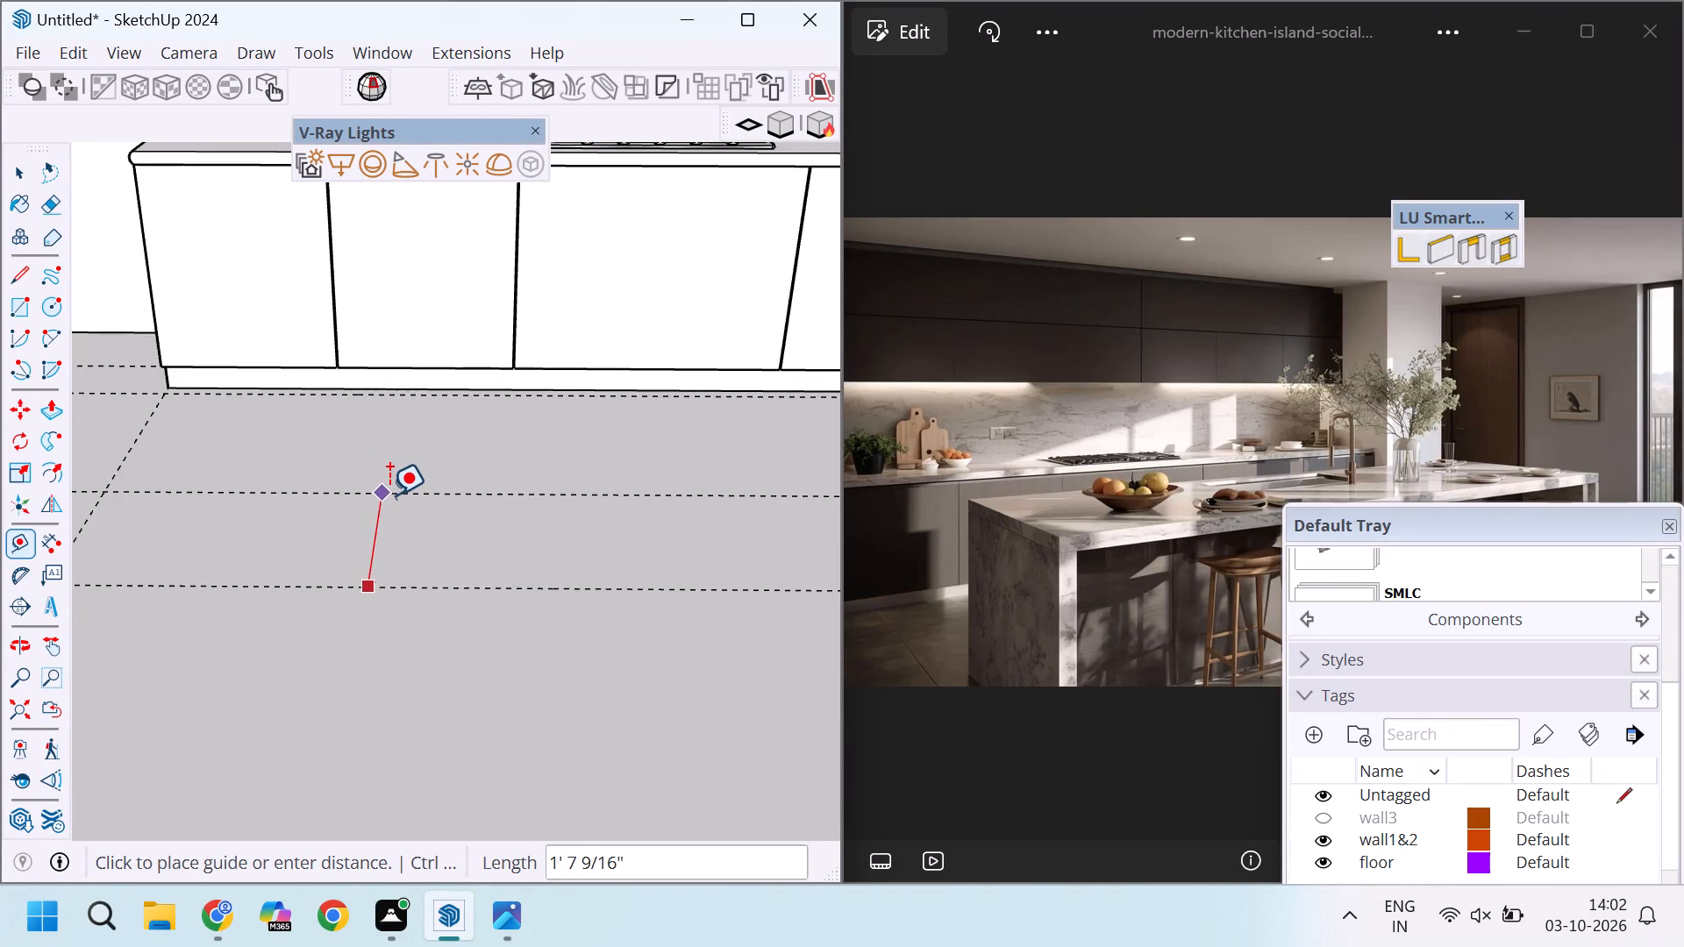
scroll(389, 495, down, 3)
scroll(389, 495, up, 4)
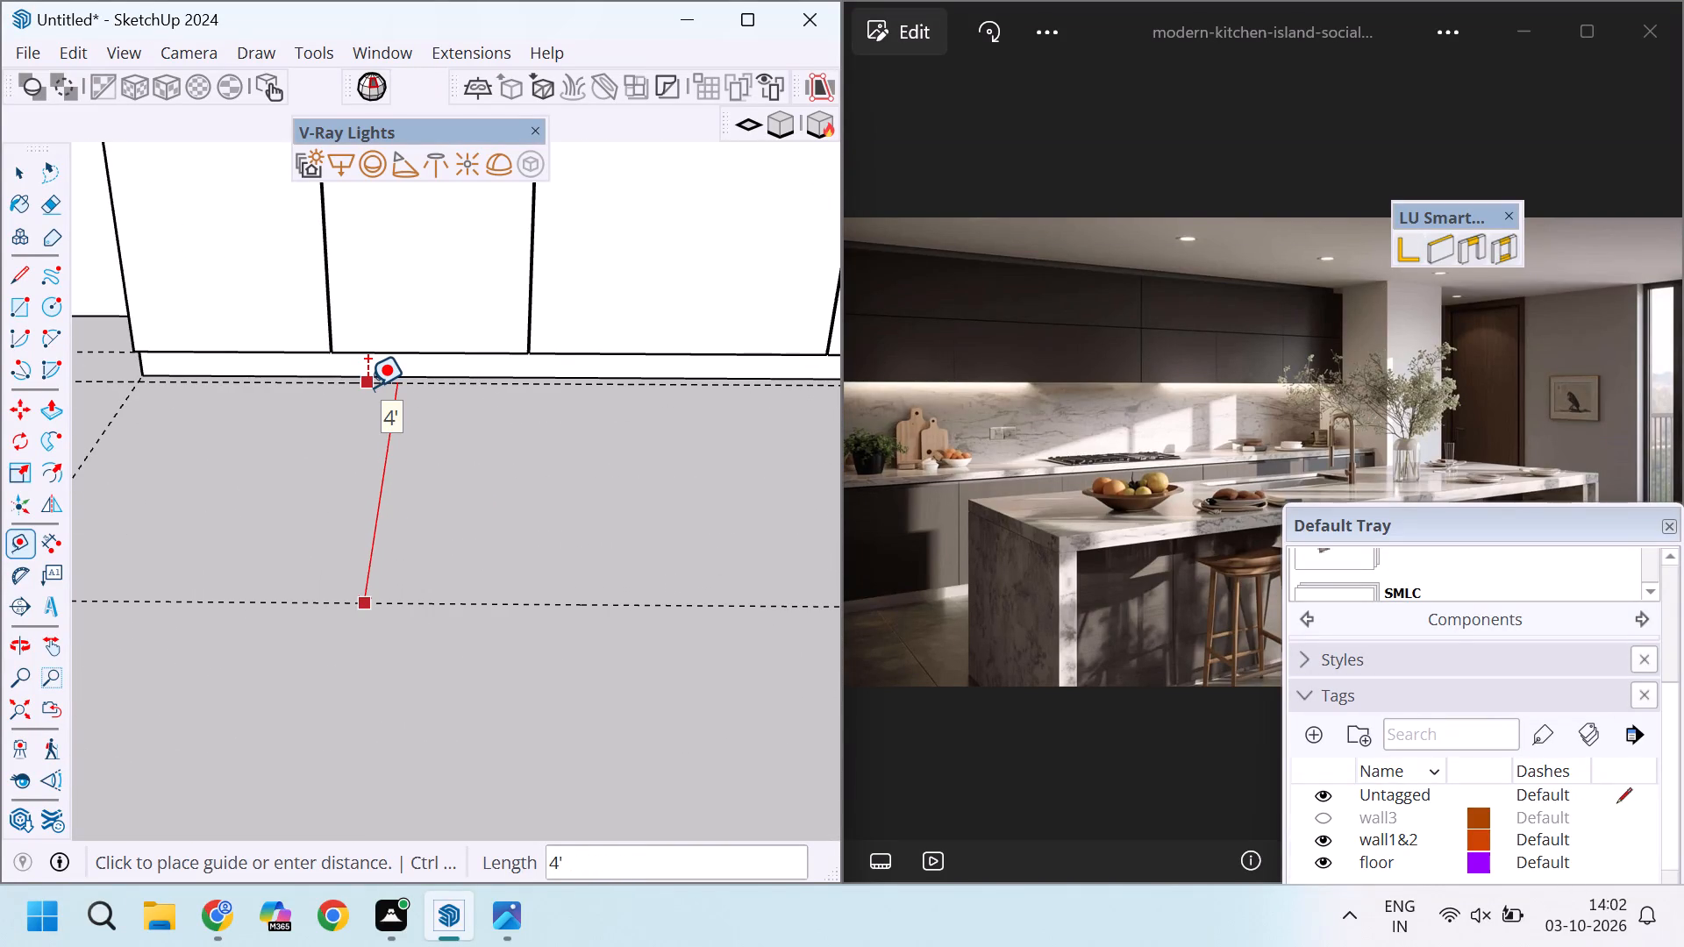
scroll(367, 387, down, 3)
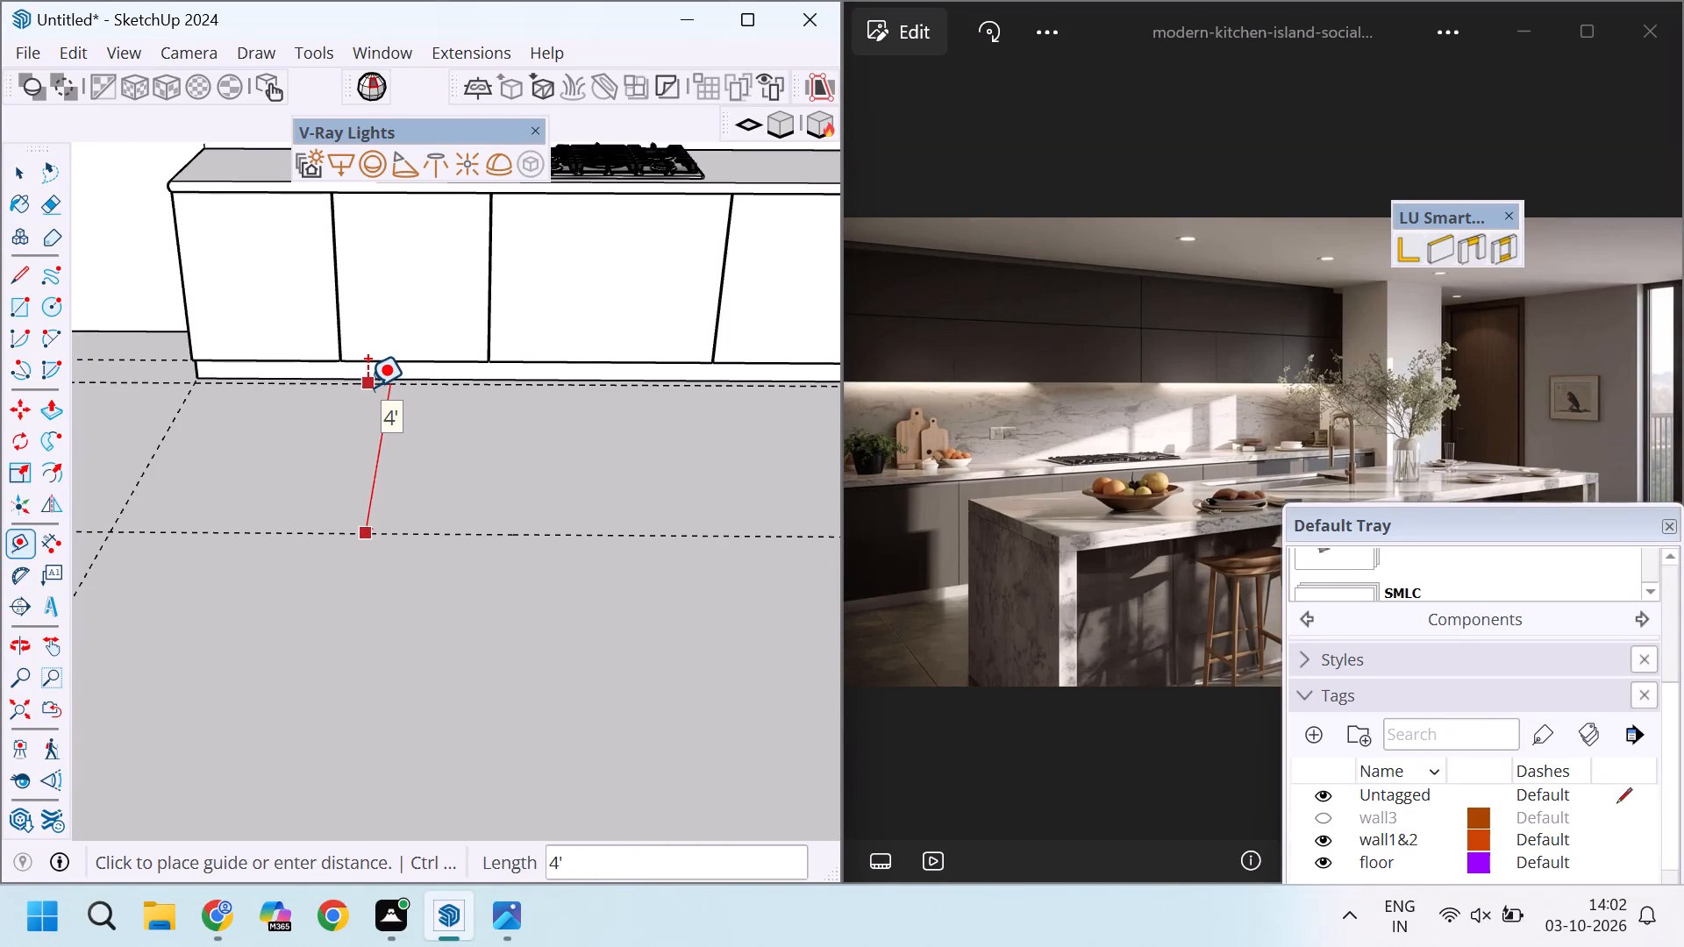
scroll(370, 446, down, 6)
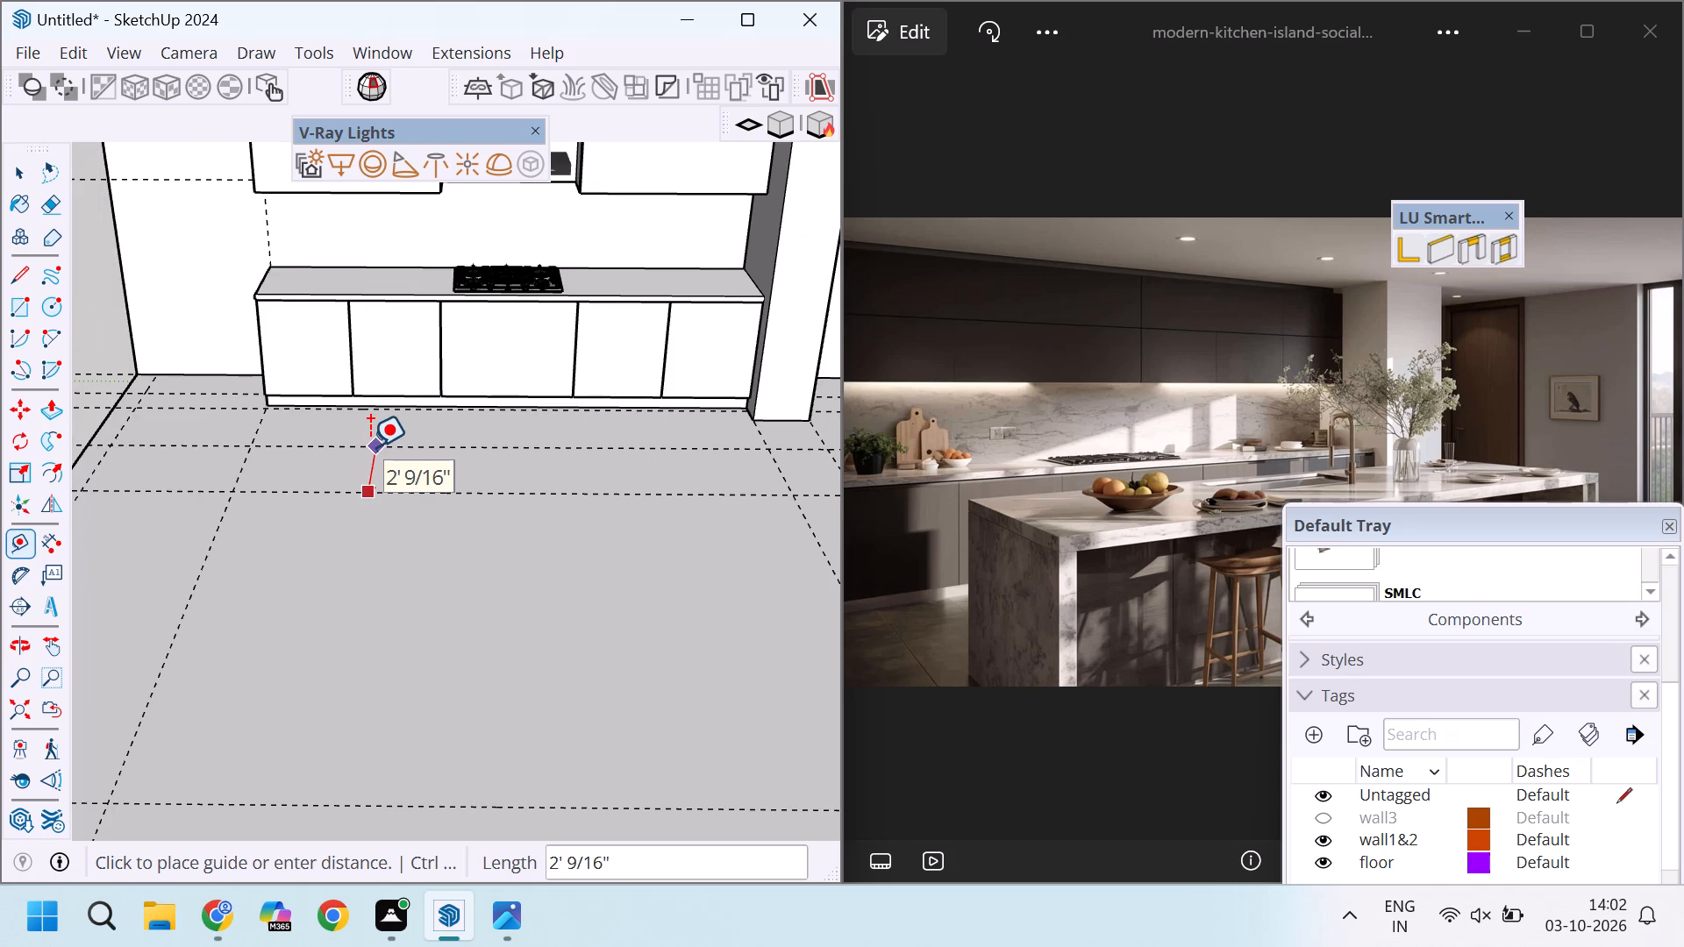
scroll(375, 546, up, 4)
scroll(363, 570, down, 4)
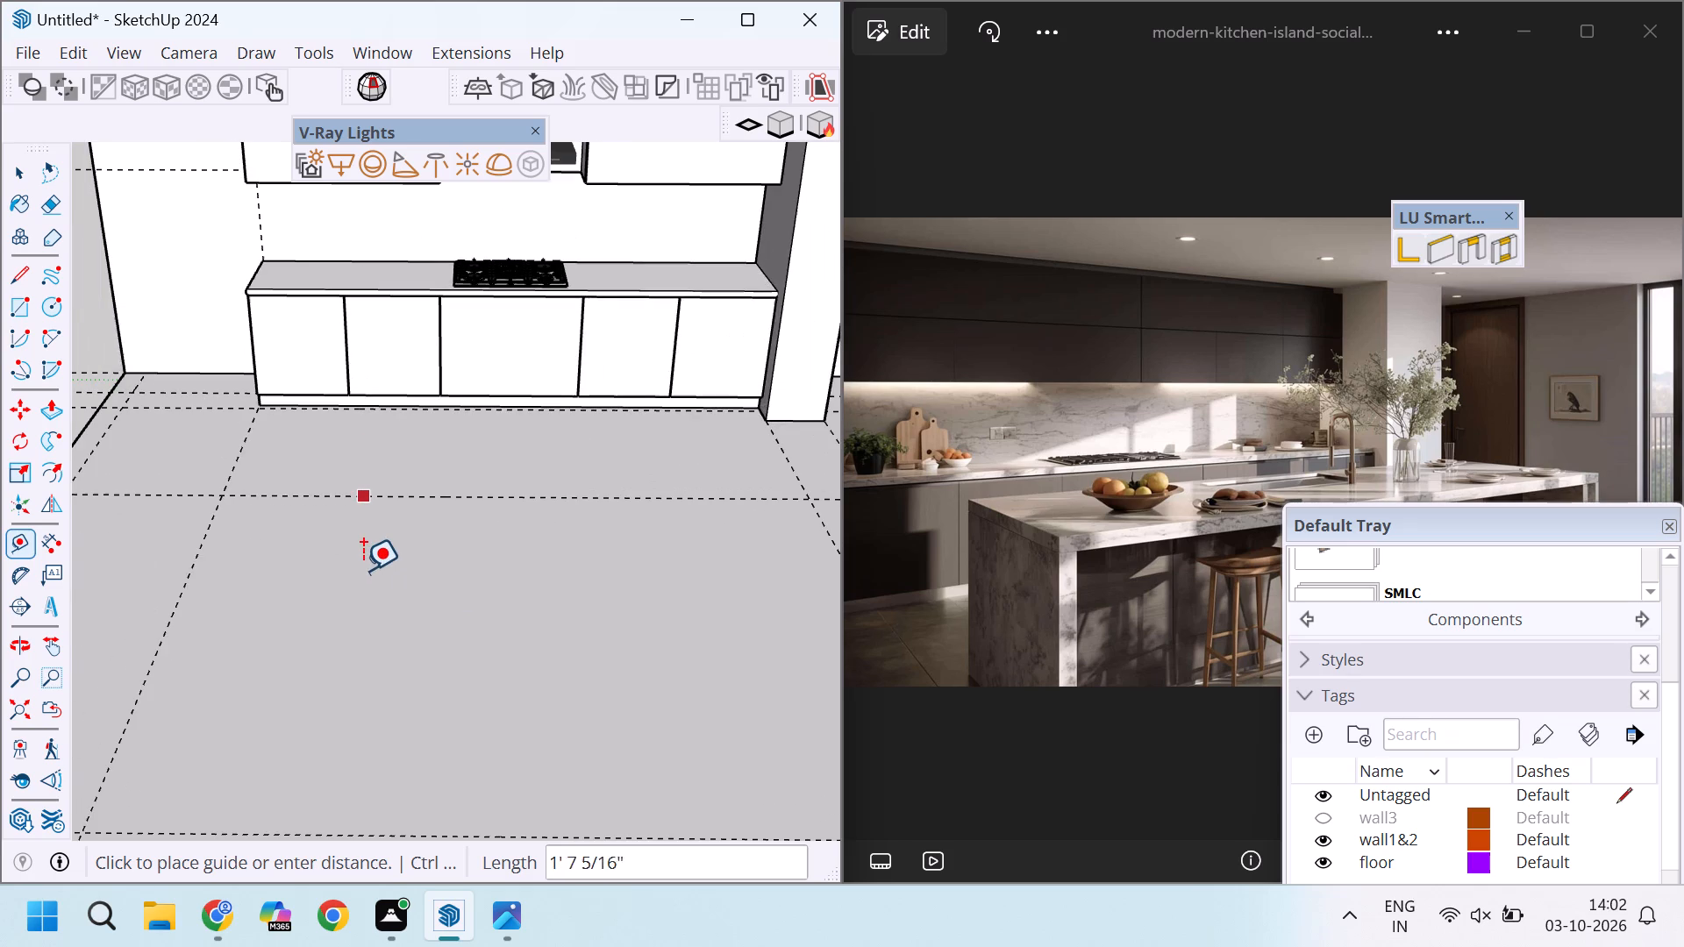
scroll(362, 595, down, 2)
scroll(362, 595, up, 4)
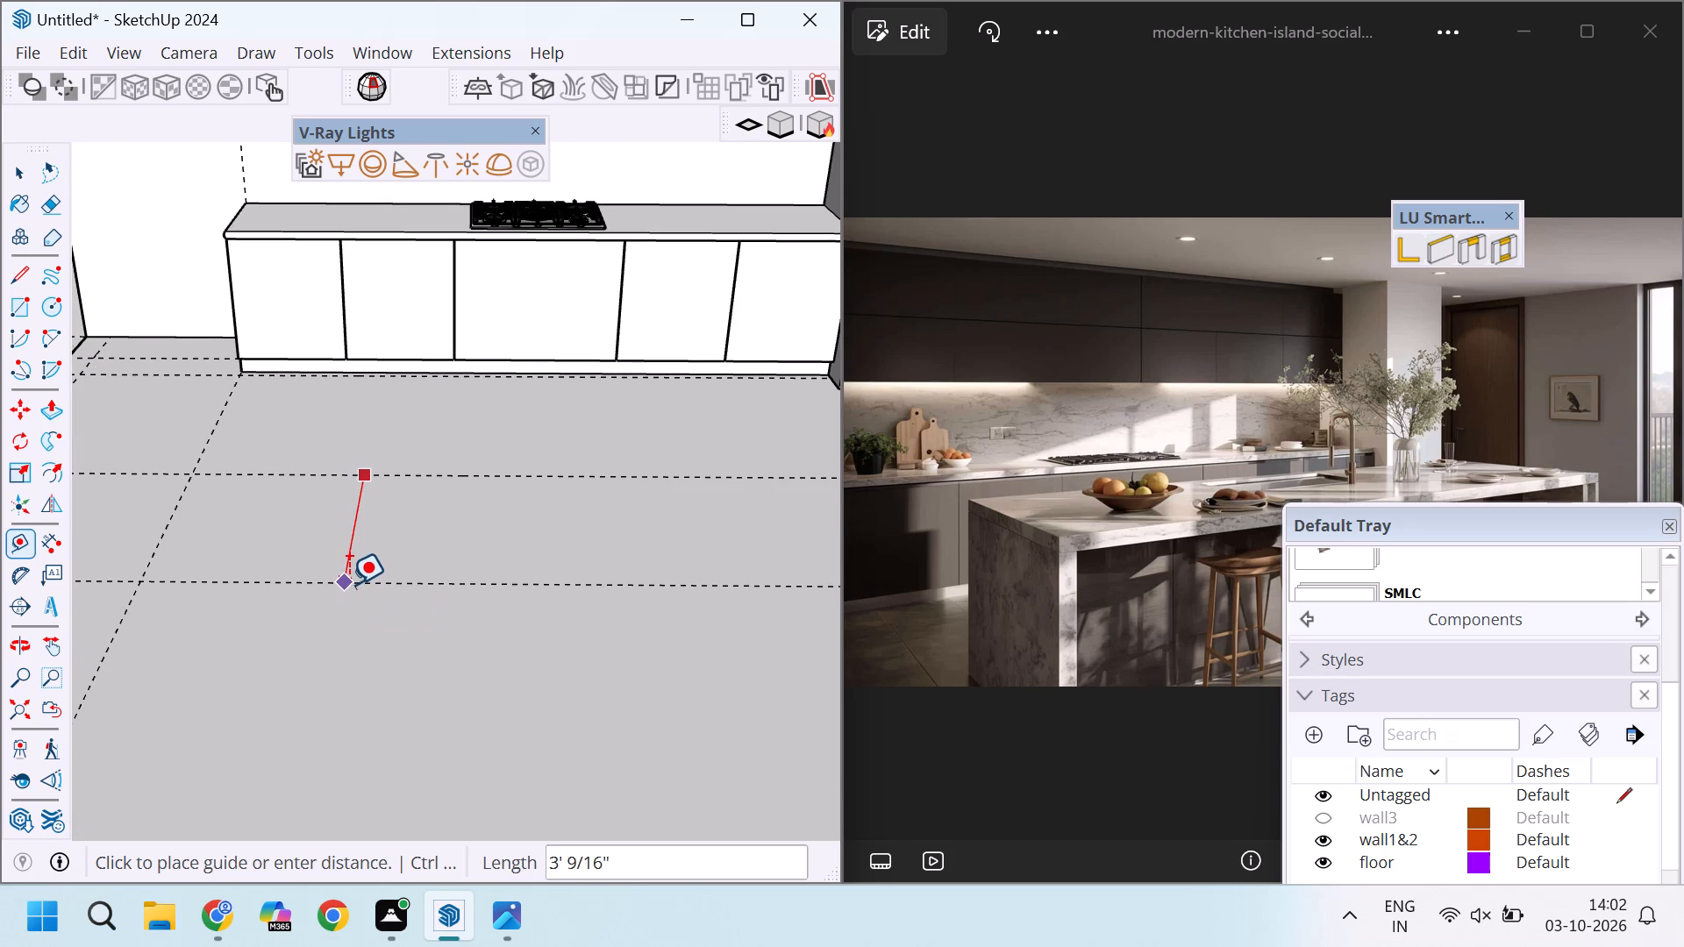
scroll(349, 580, up, 5)
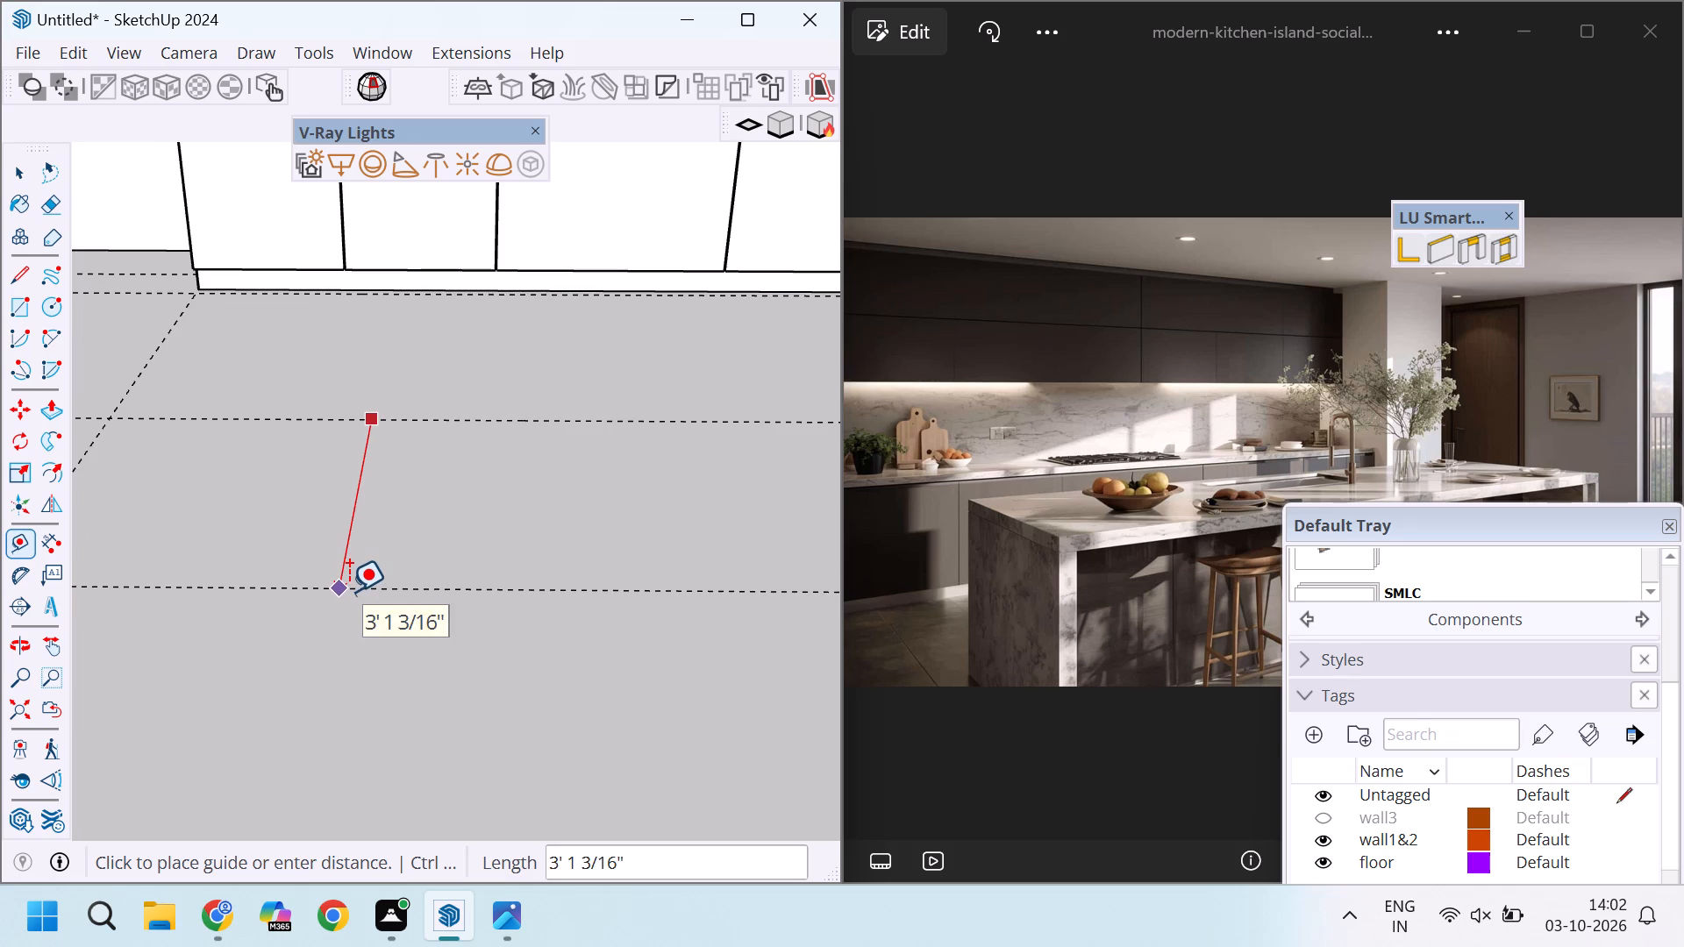
scroll(349, 591, up, 5)
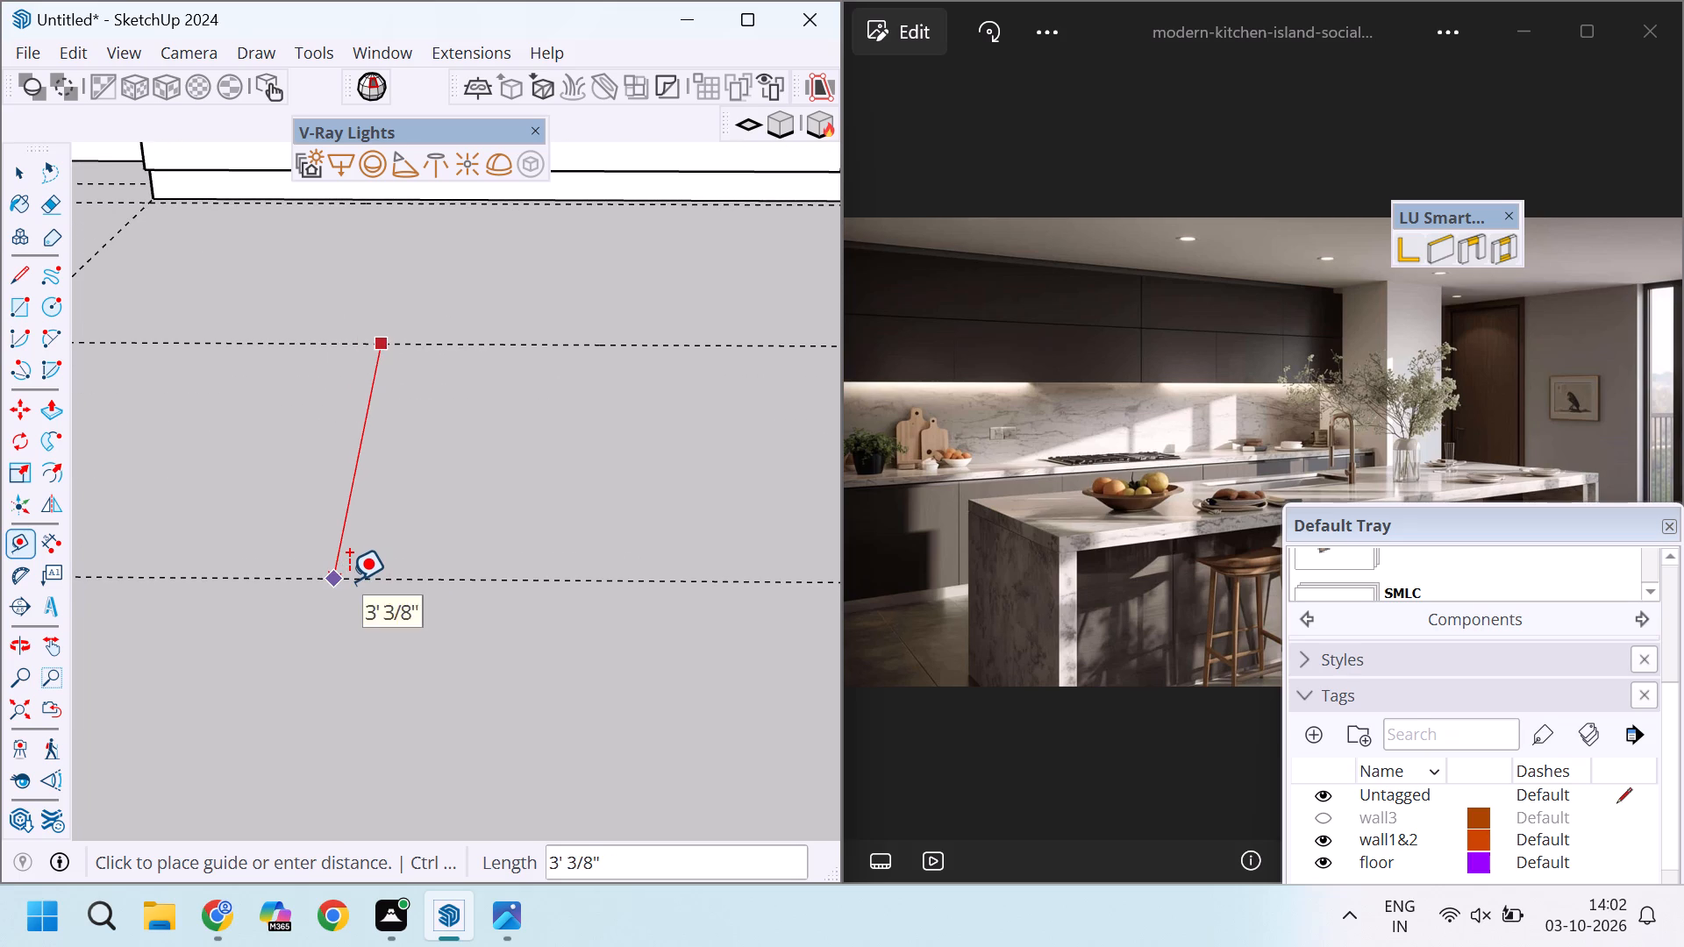
scroll(350, 575, up, 5)
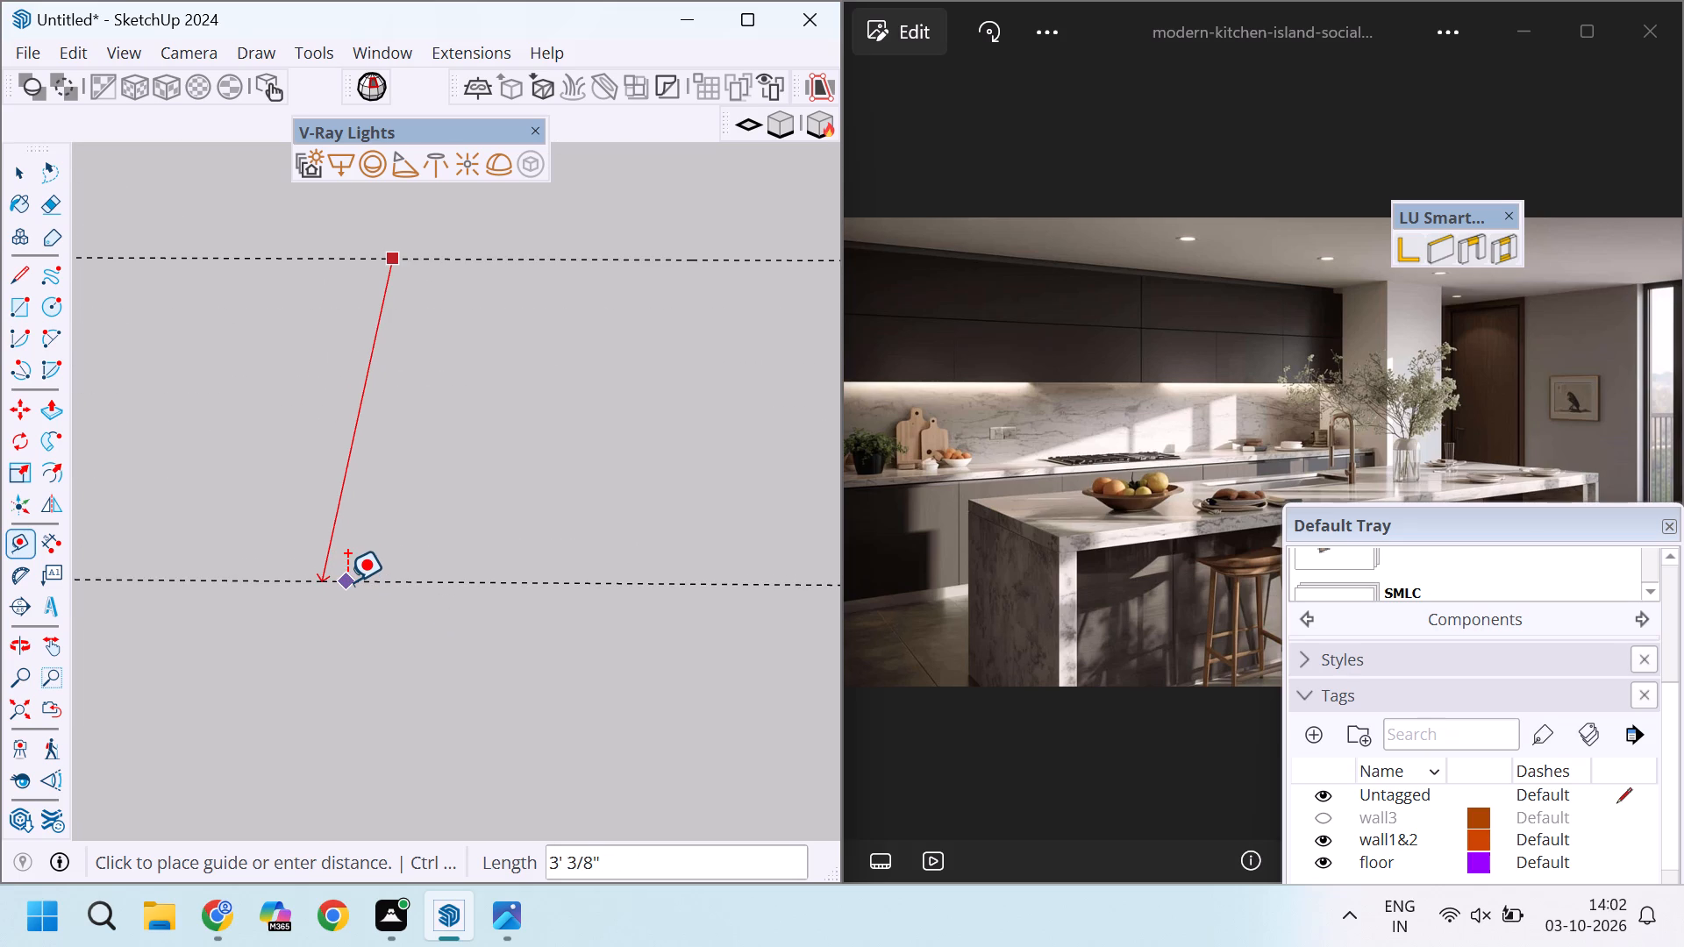
scroll(346, 571, up, 5)
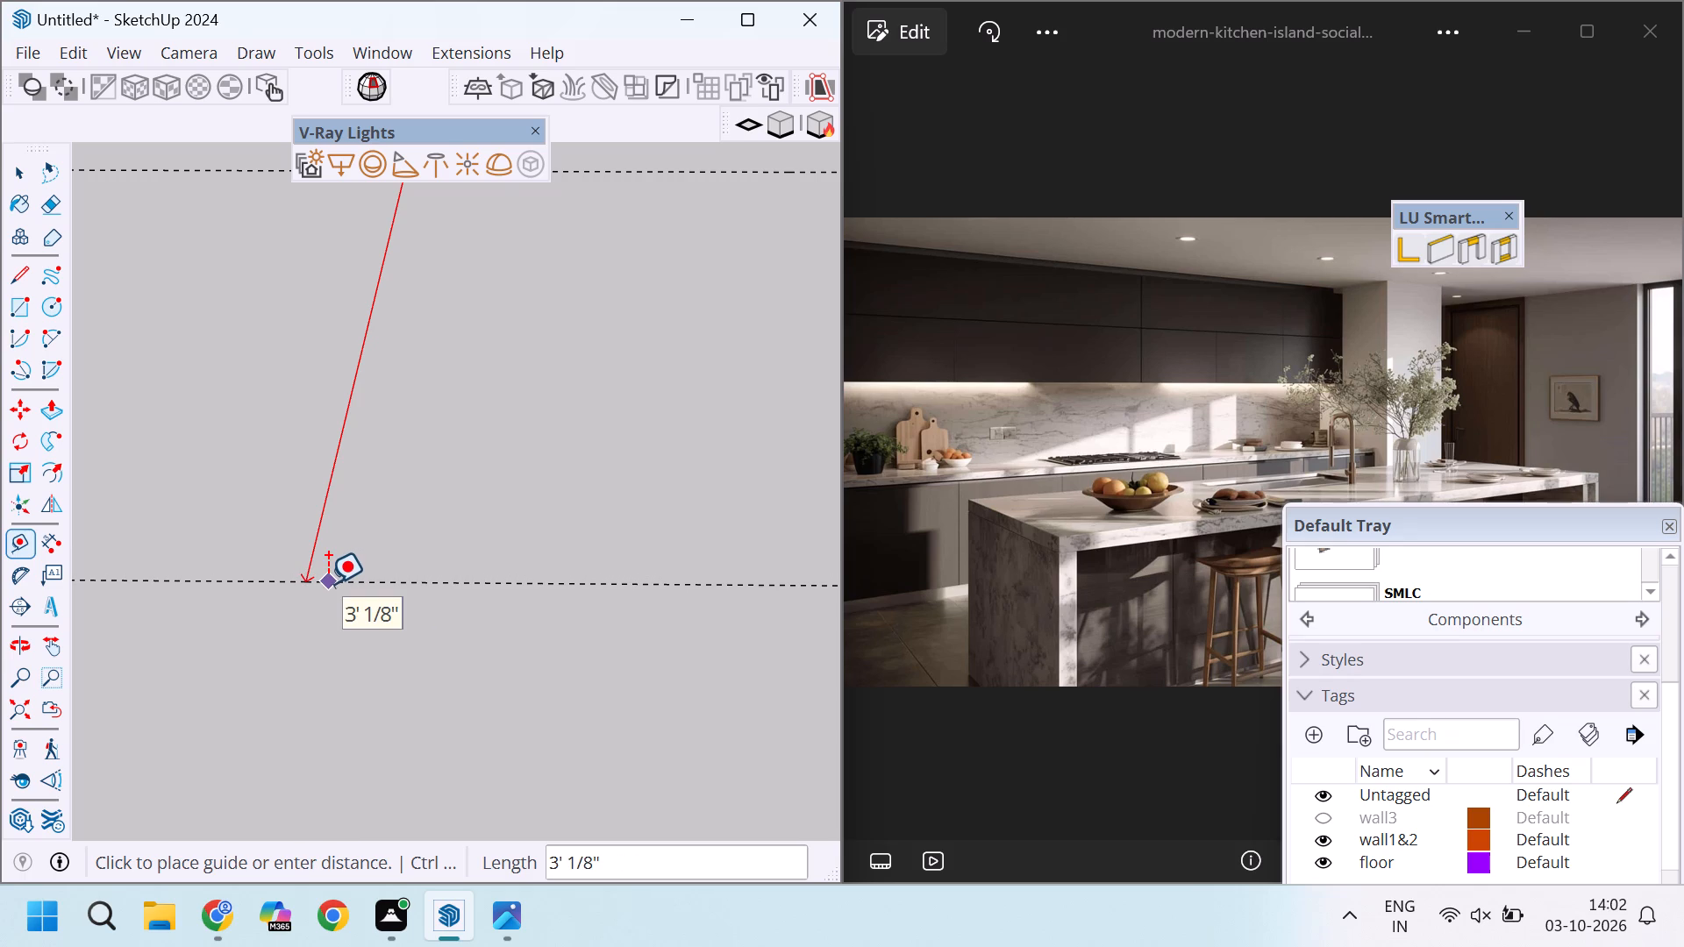
scroll(326, 573, up, 4)
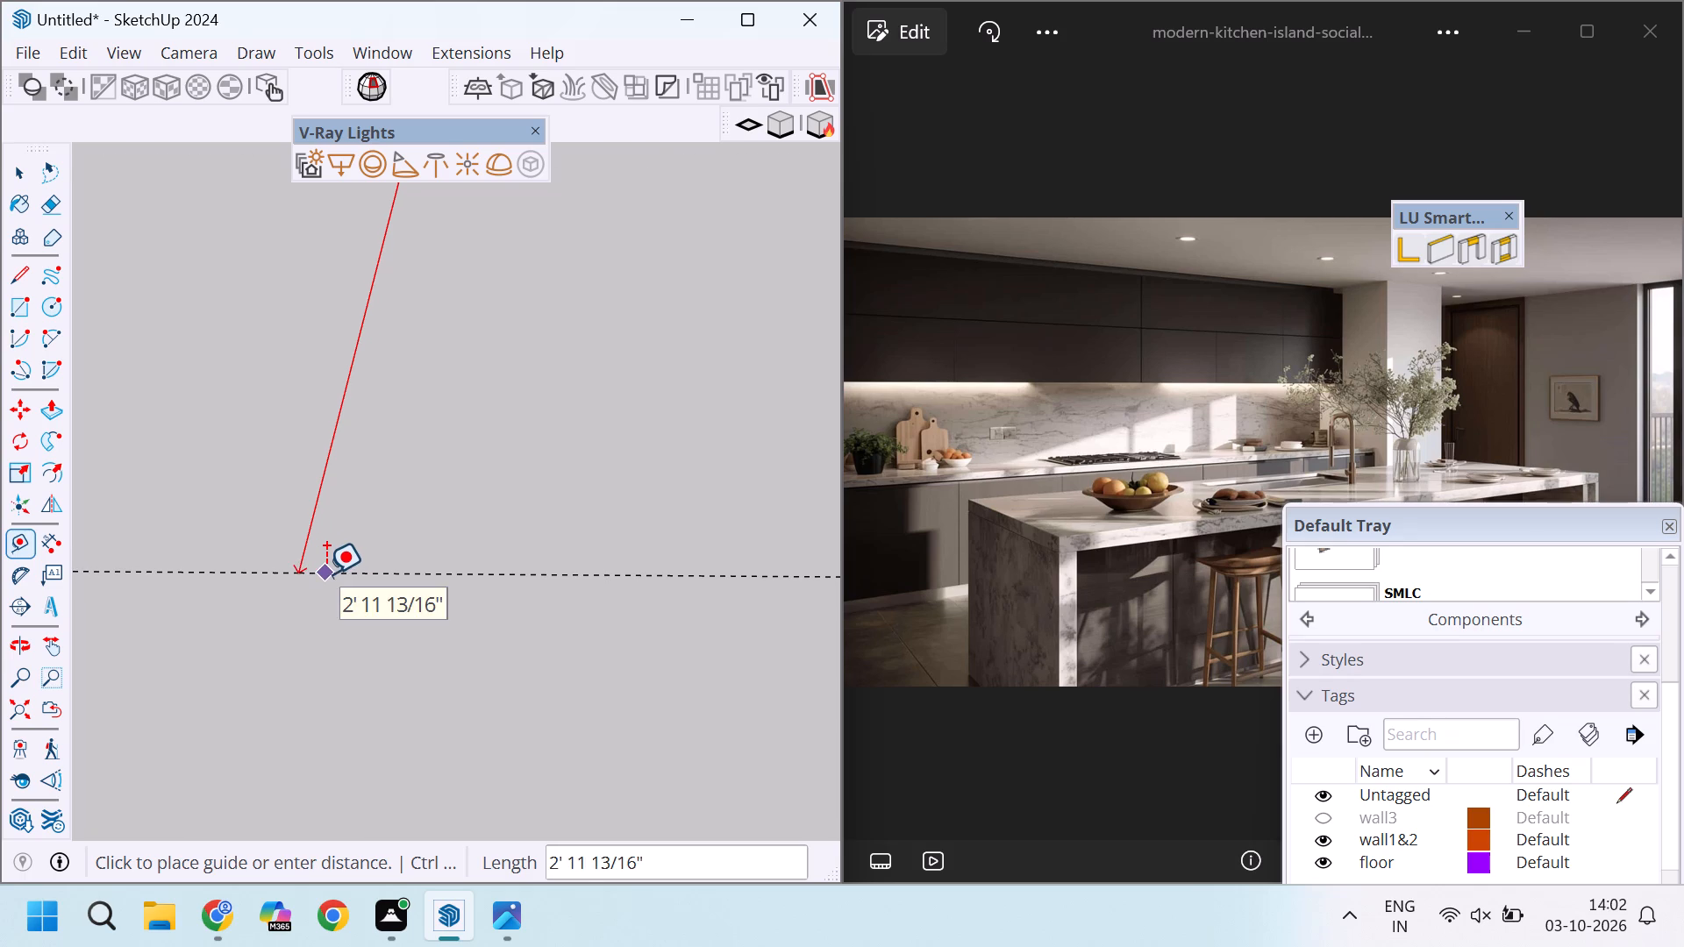
click(315, 582)
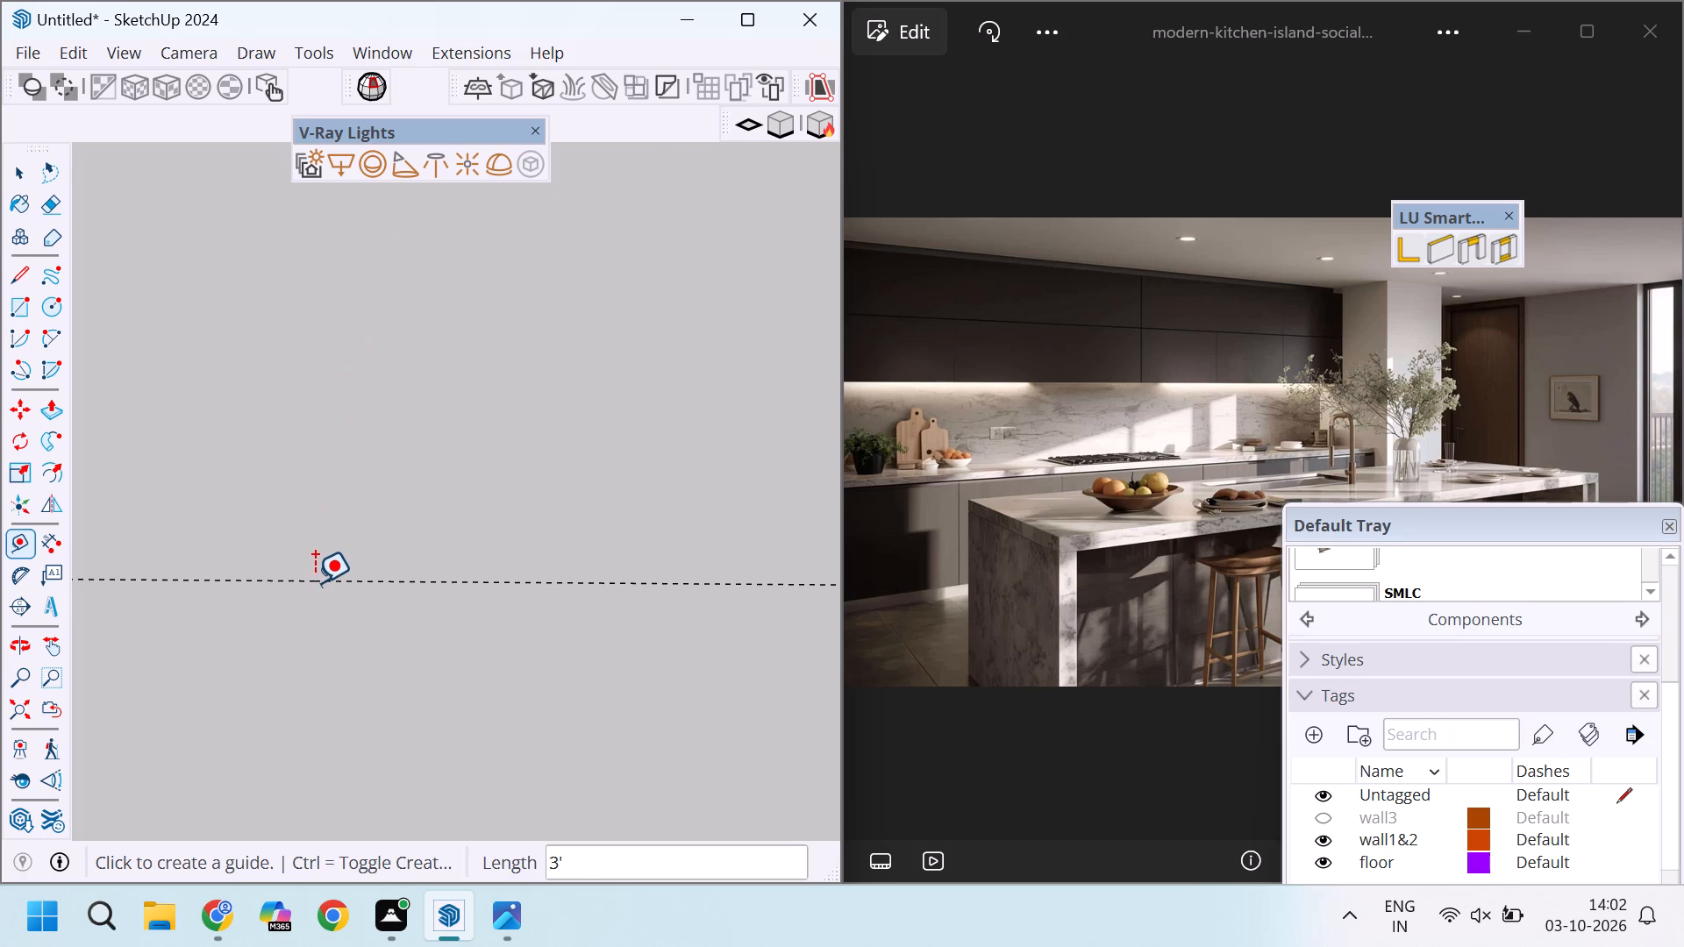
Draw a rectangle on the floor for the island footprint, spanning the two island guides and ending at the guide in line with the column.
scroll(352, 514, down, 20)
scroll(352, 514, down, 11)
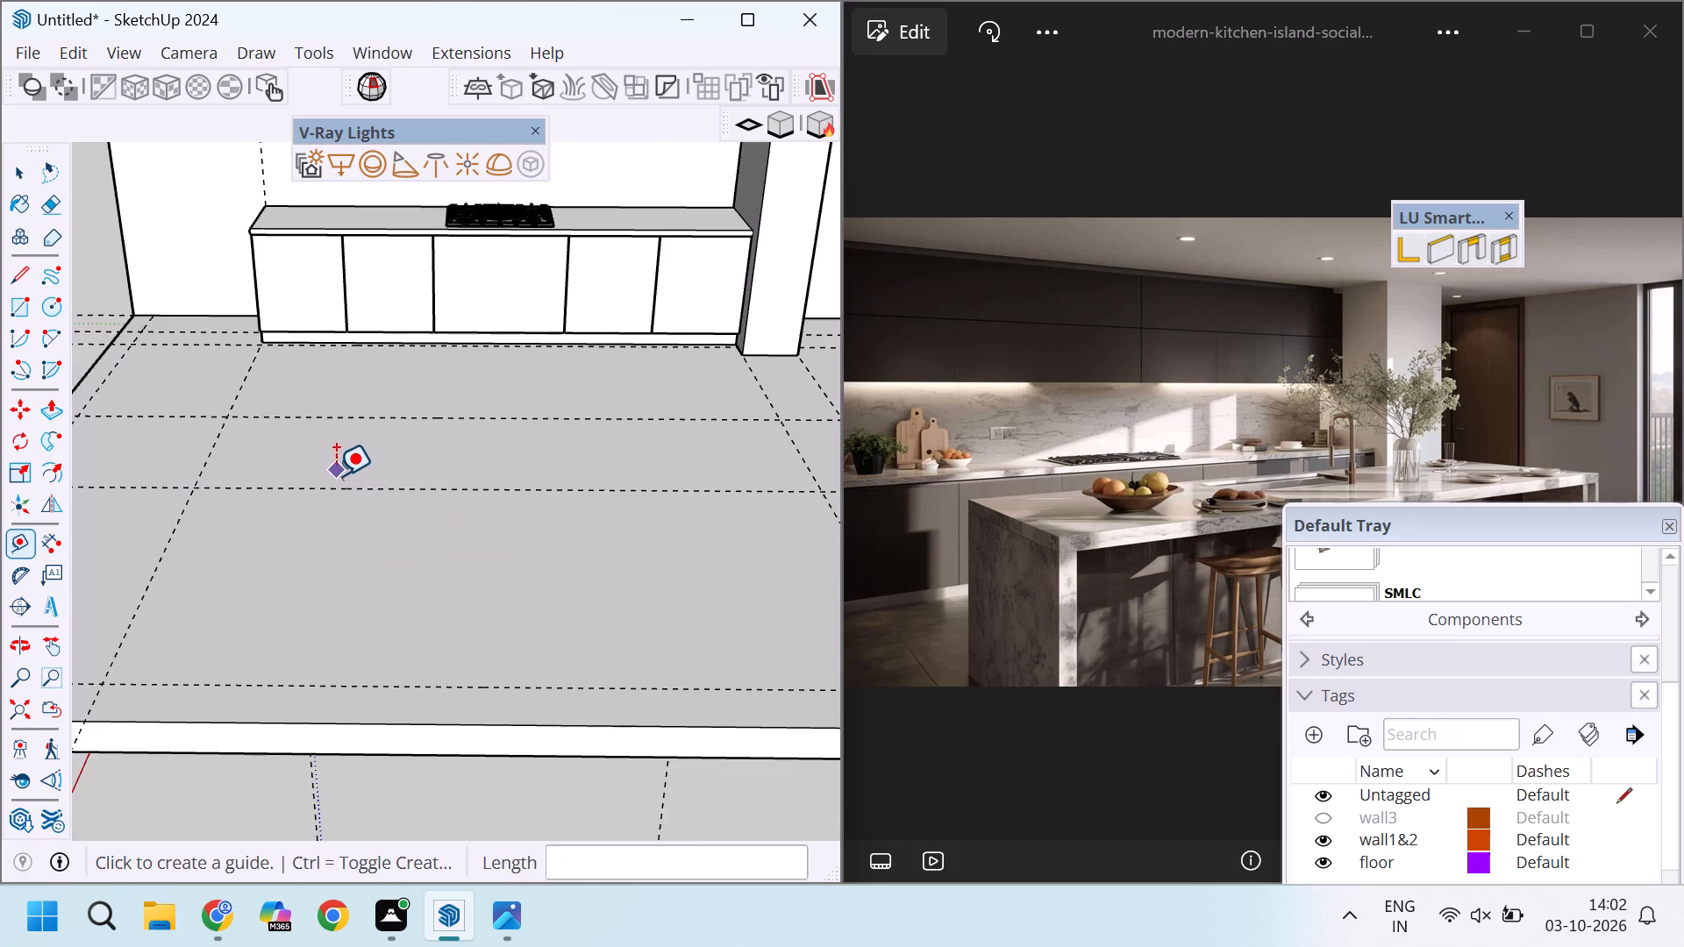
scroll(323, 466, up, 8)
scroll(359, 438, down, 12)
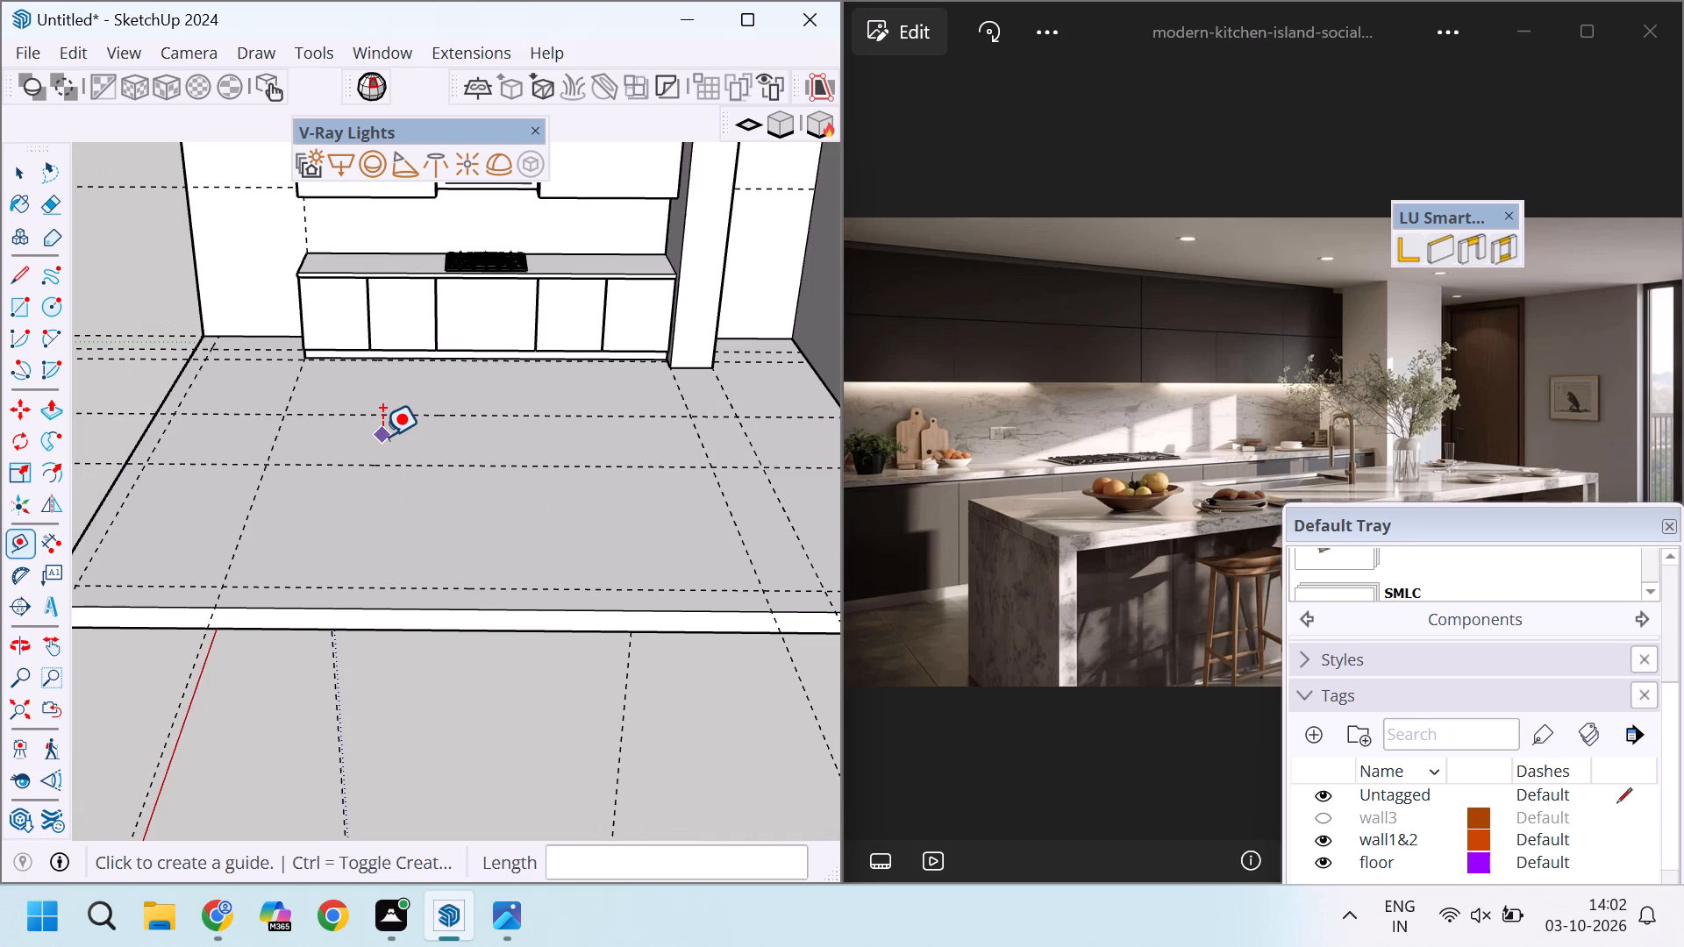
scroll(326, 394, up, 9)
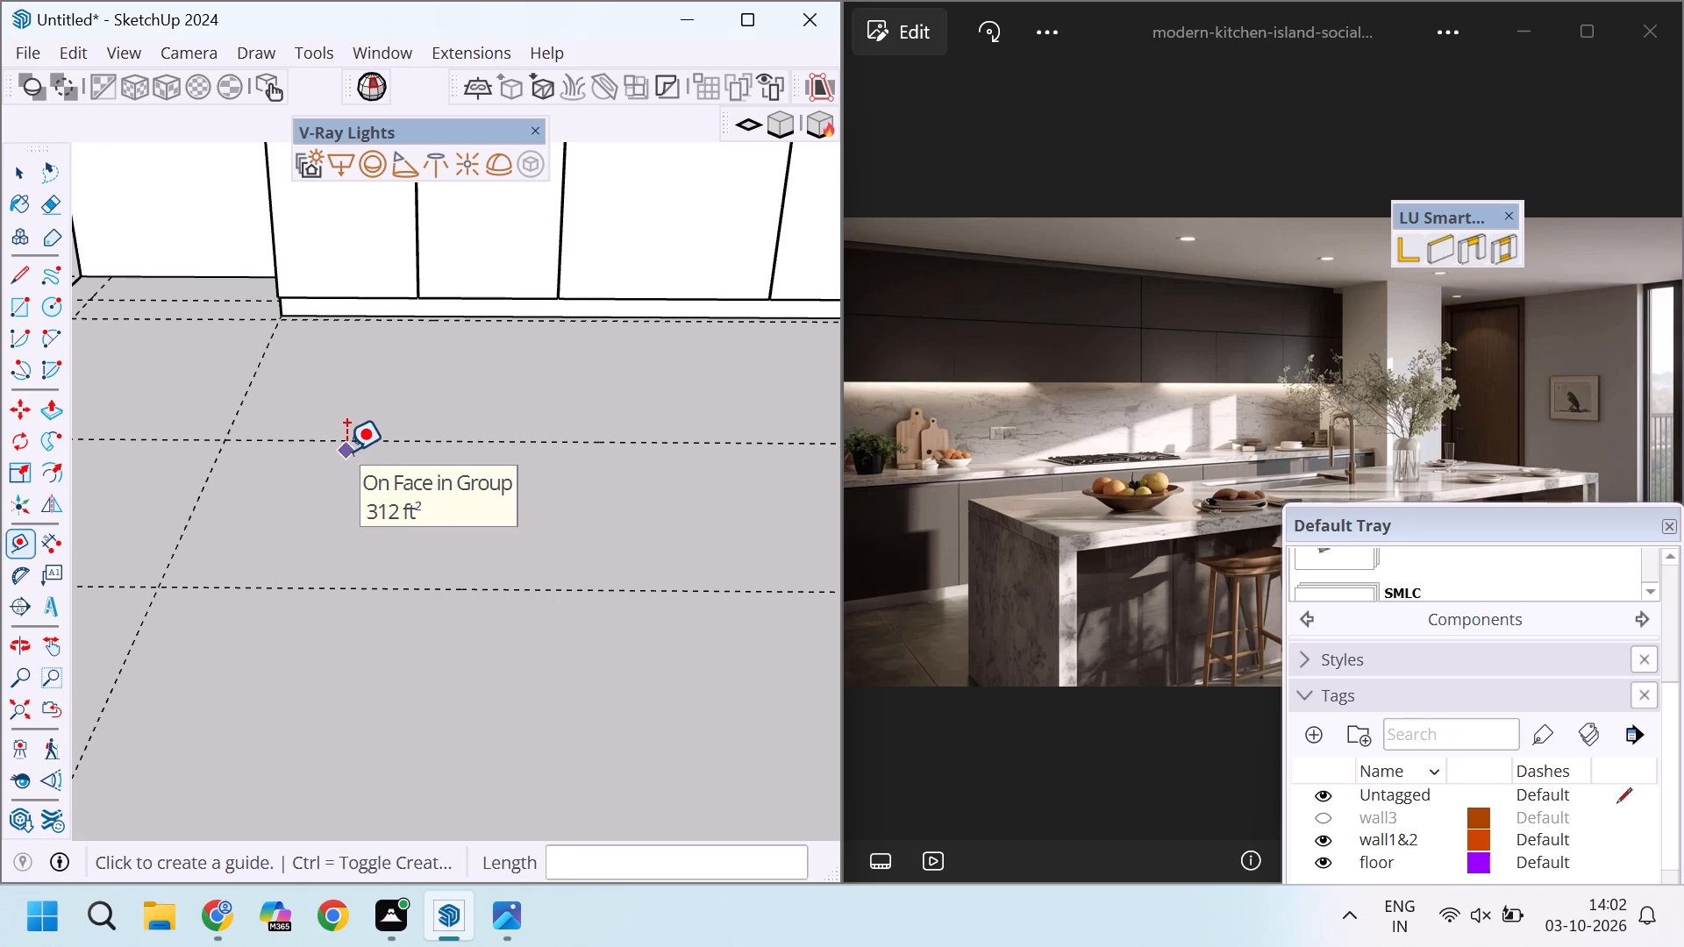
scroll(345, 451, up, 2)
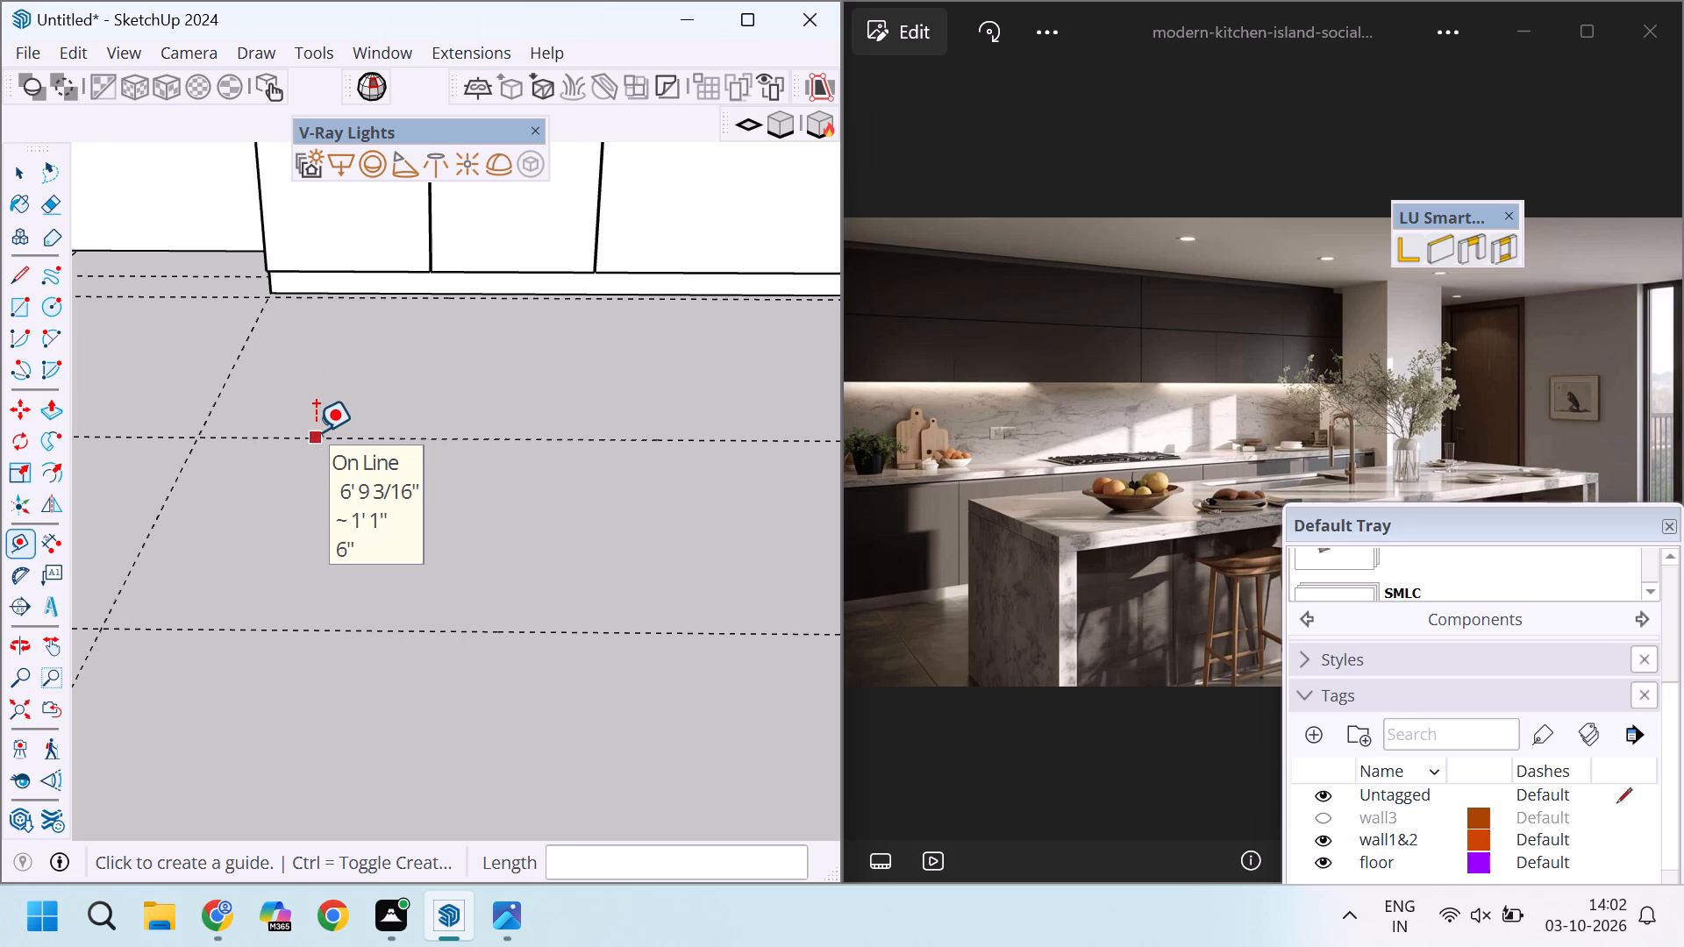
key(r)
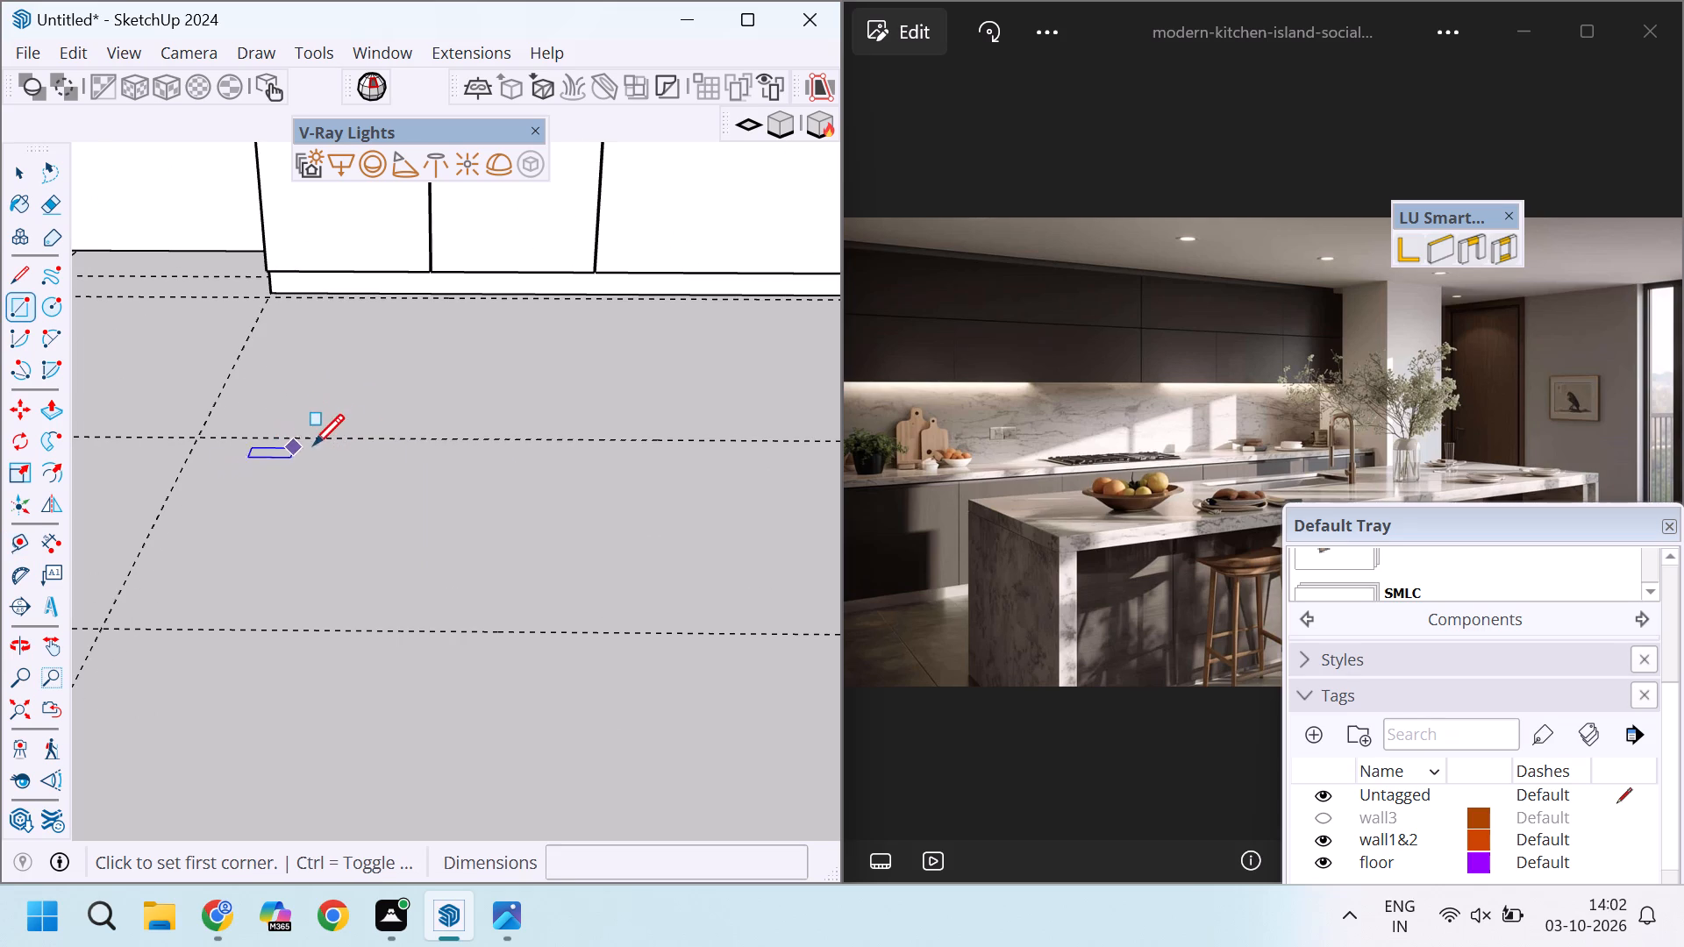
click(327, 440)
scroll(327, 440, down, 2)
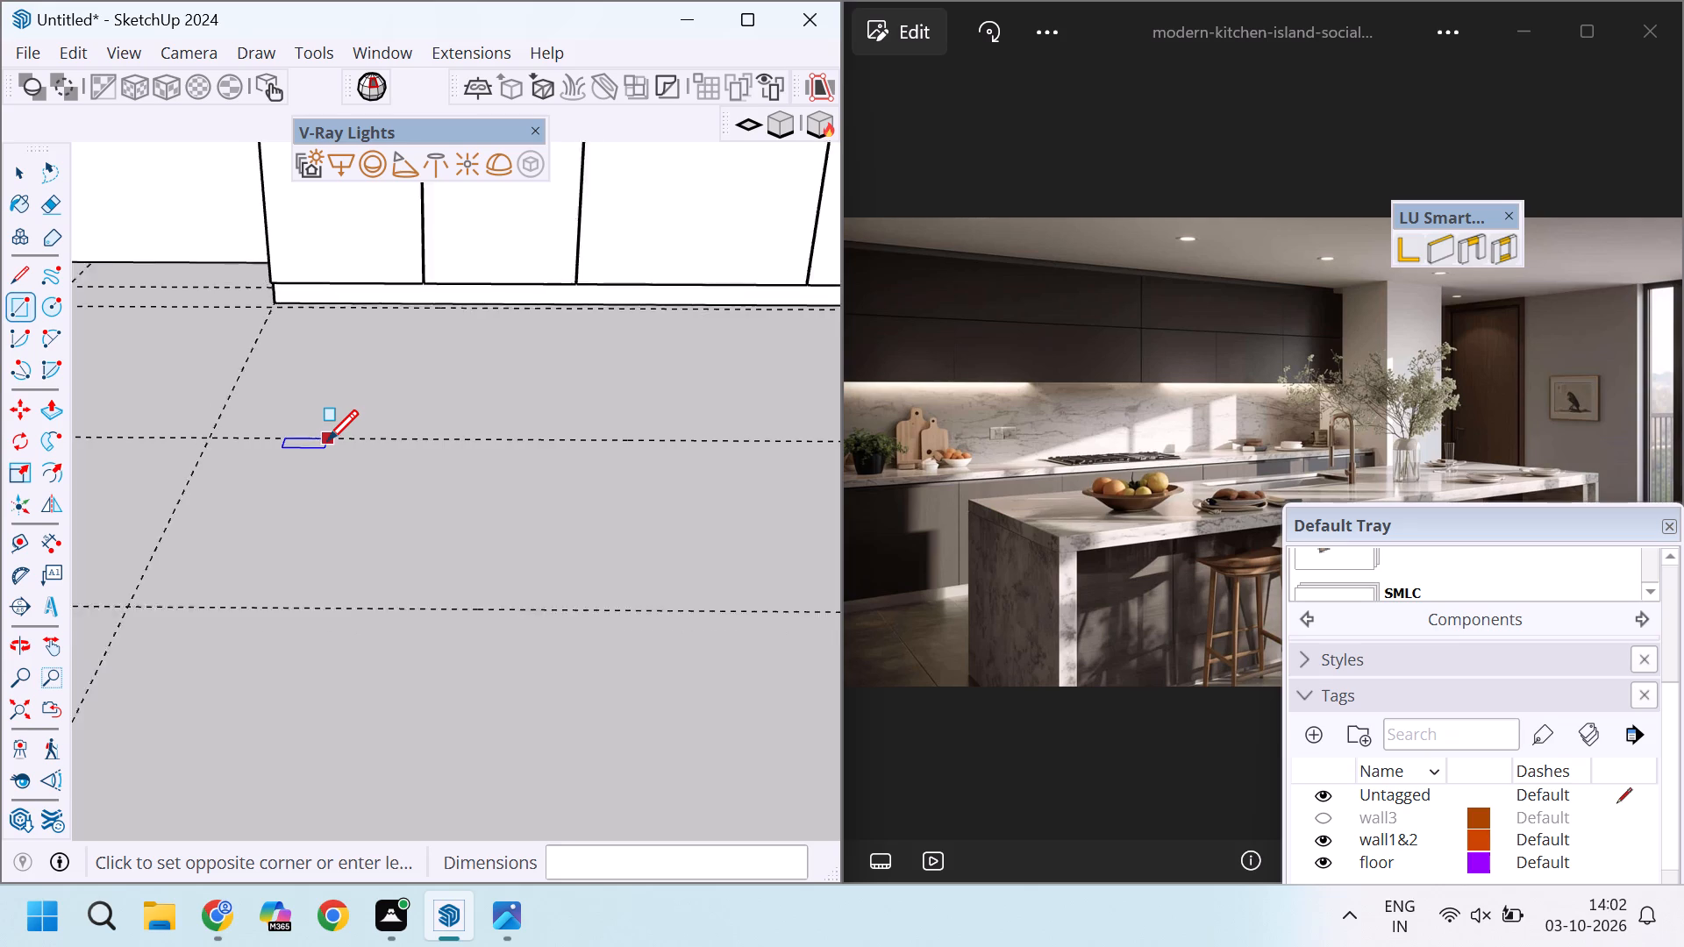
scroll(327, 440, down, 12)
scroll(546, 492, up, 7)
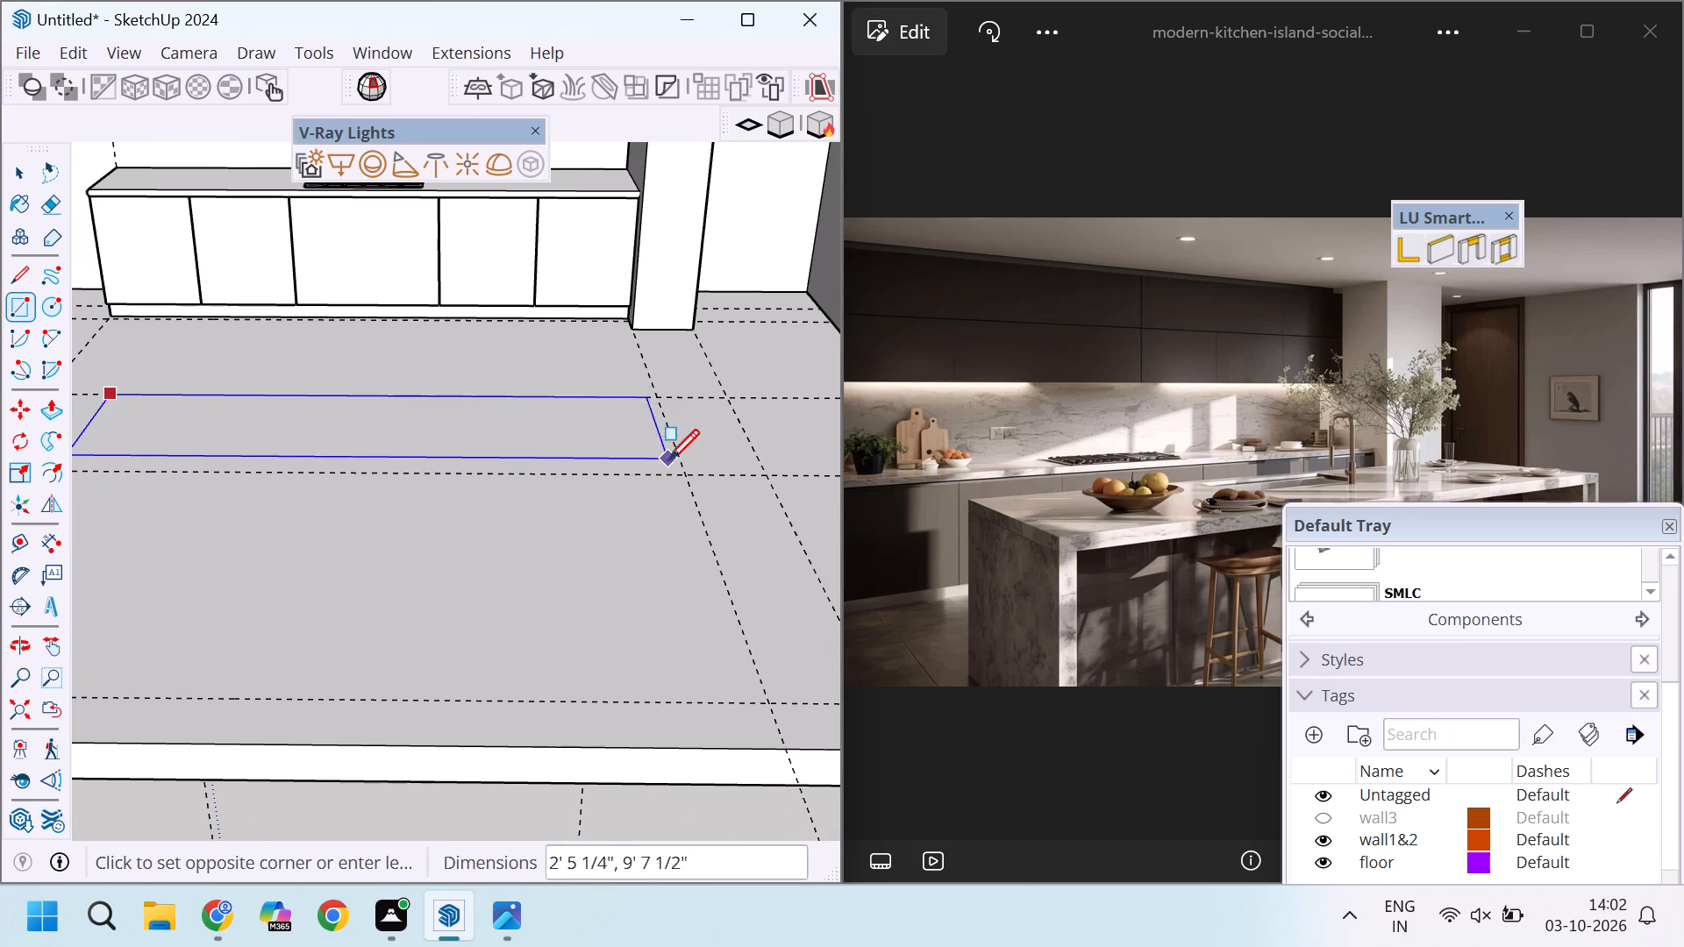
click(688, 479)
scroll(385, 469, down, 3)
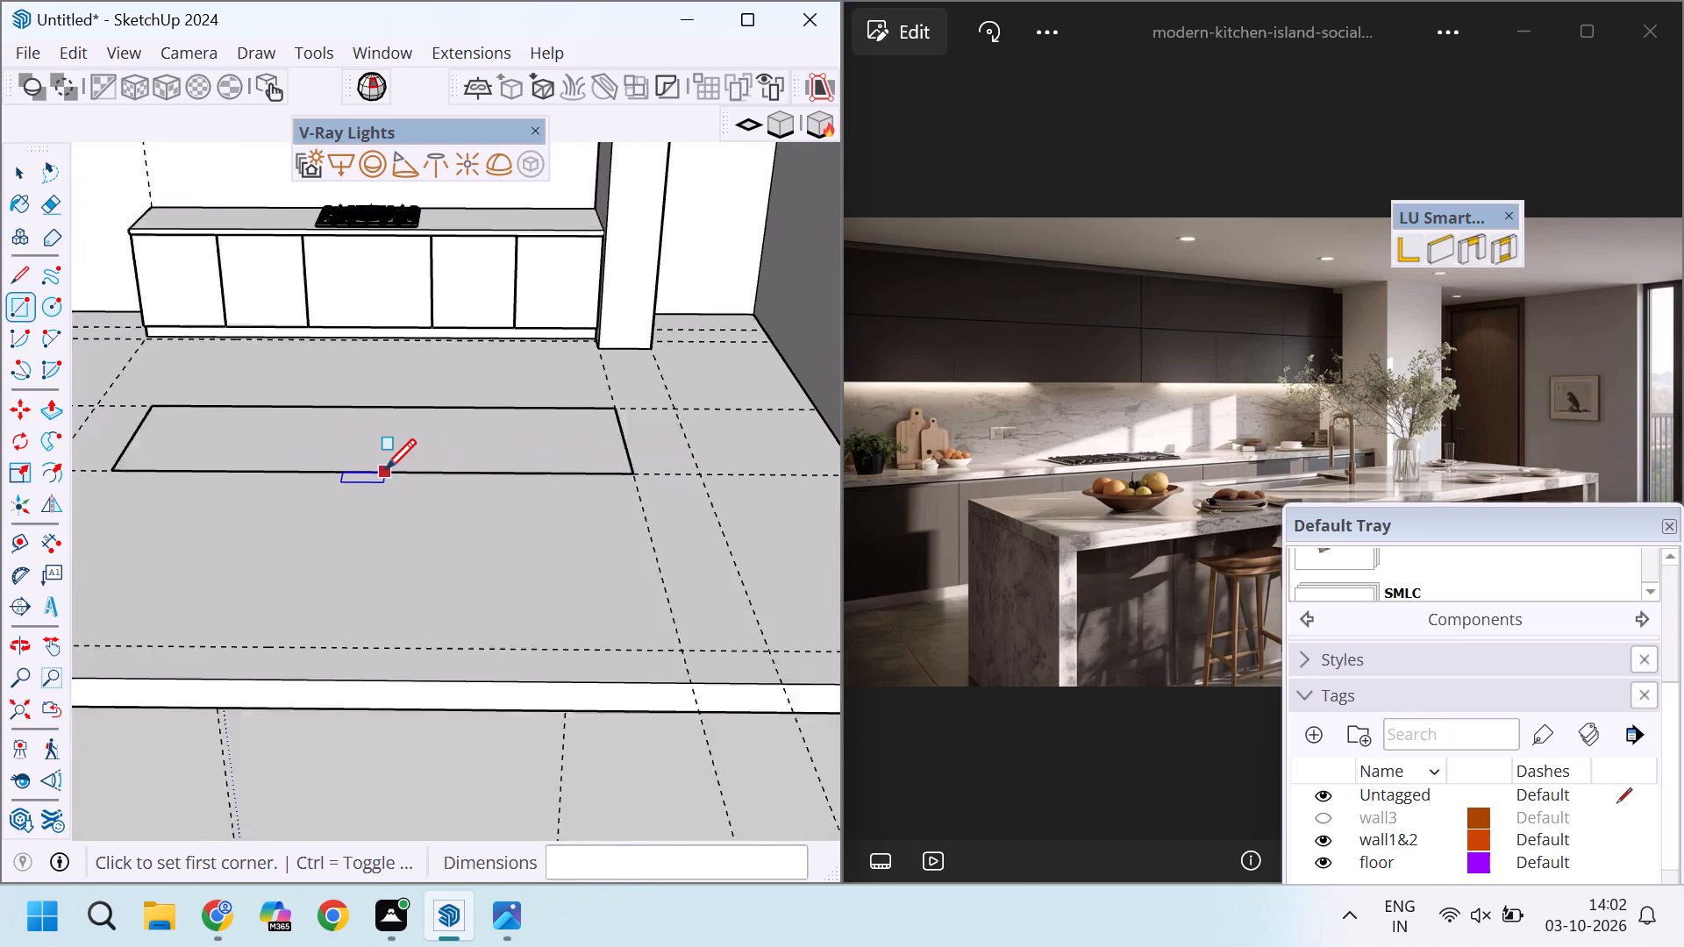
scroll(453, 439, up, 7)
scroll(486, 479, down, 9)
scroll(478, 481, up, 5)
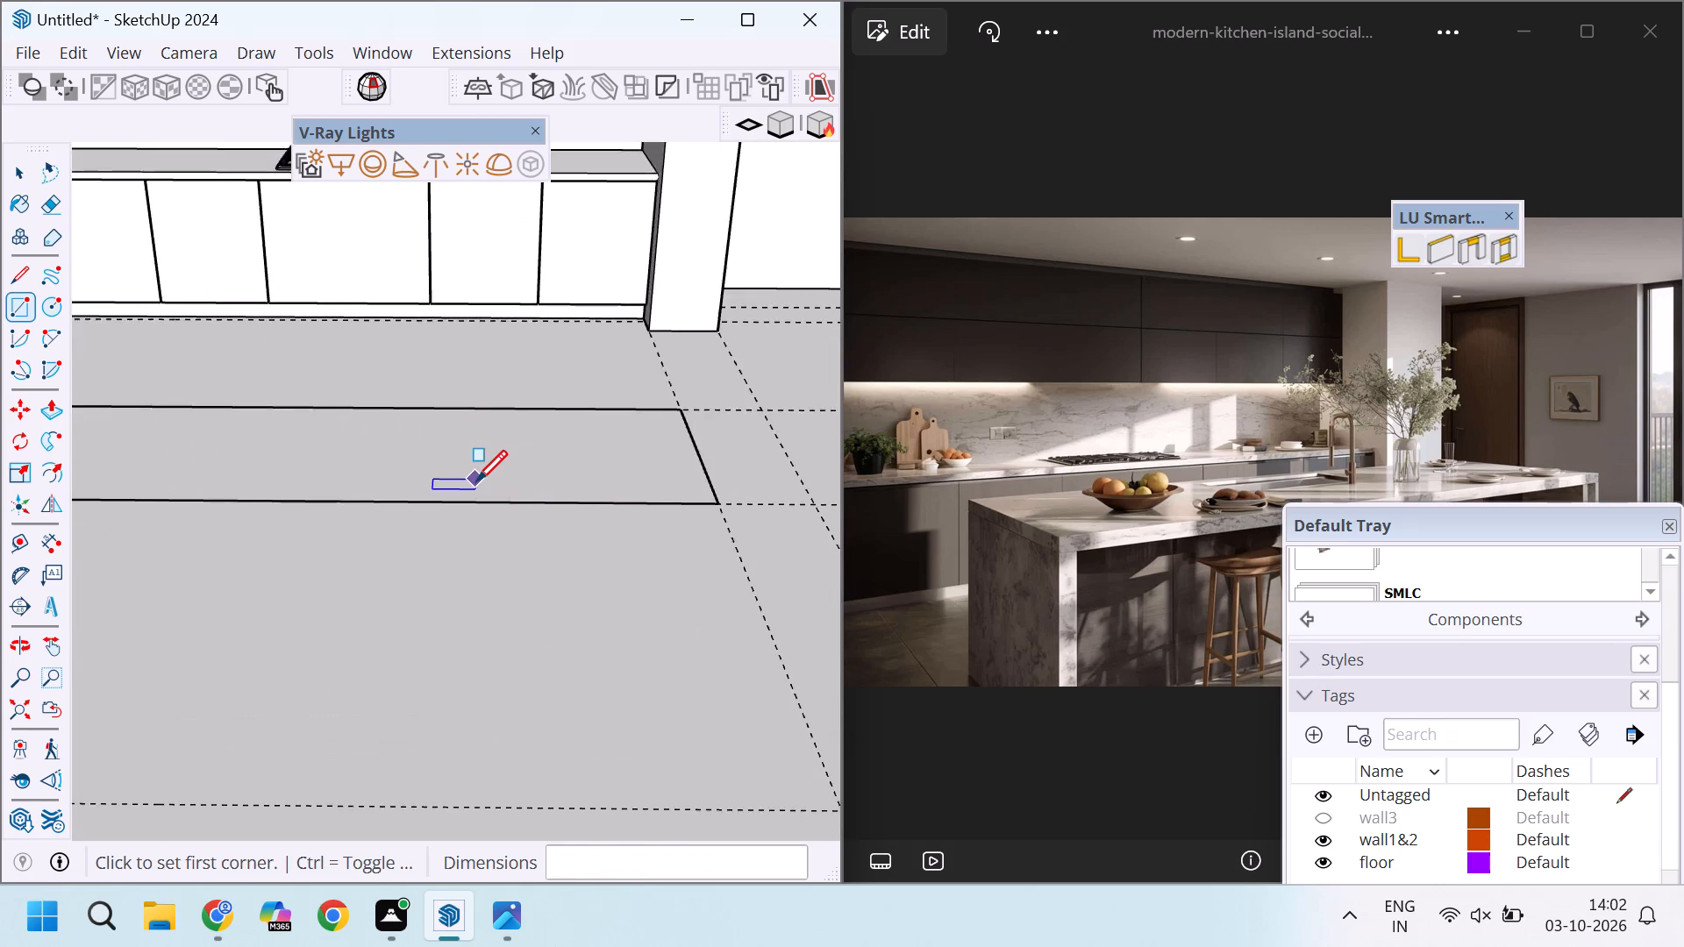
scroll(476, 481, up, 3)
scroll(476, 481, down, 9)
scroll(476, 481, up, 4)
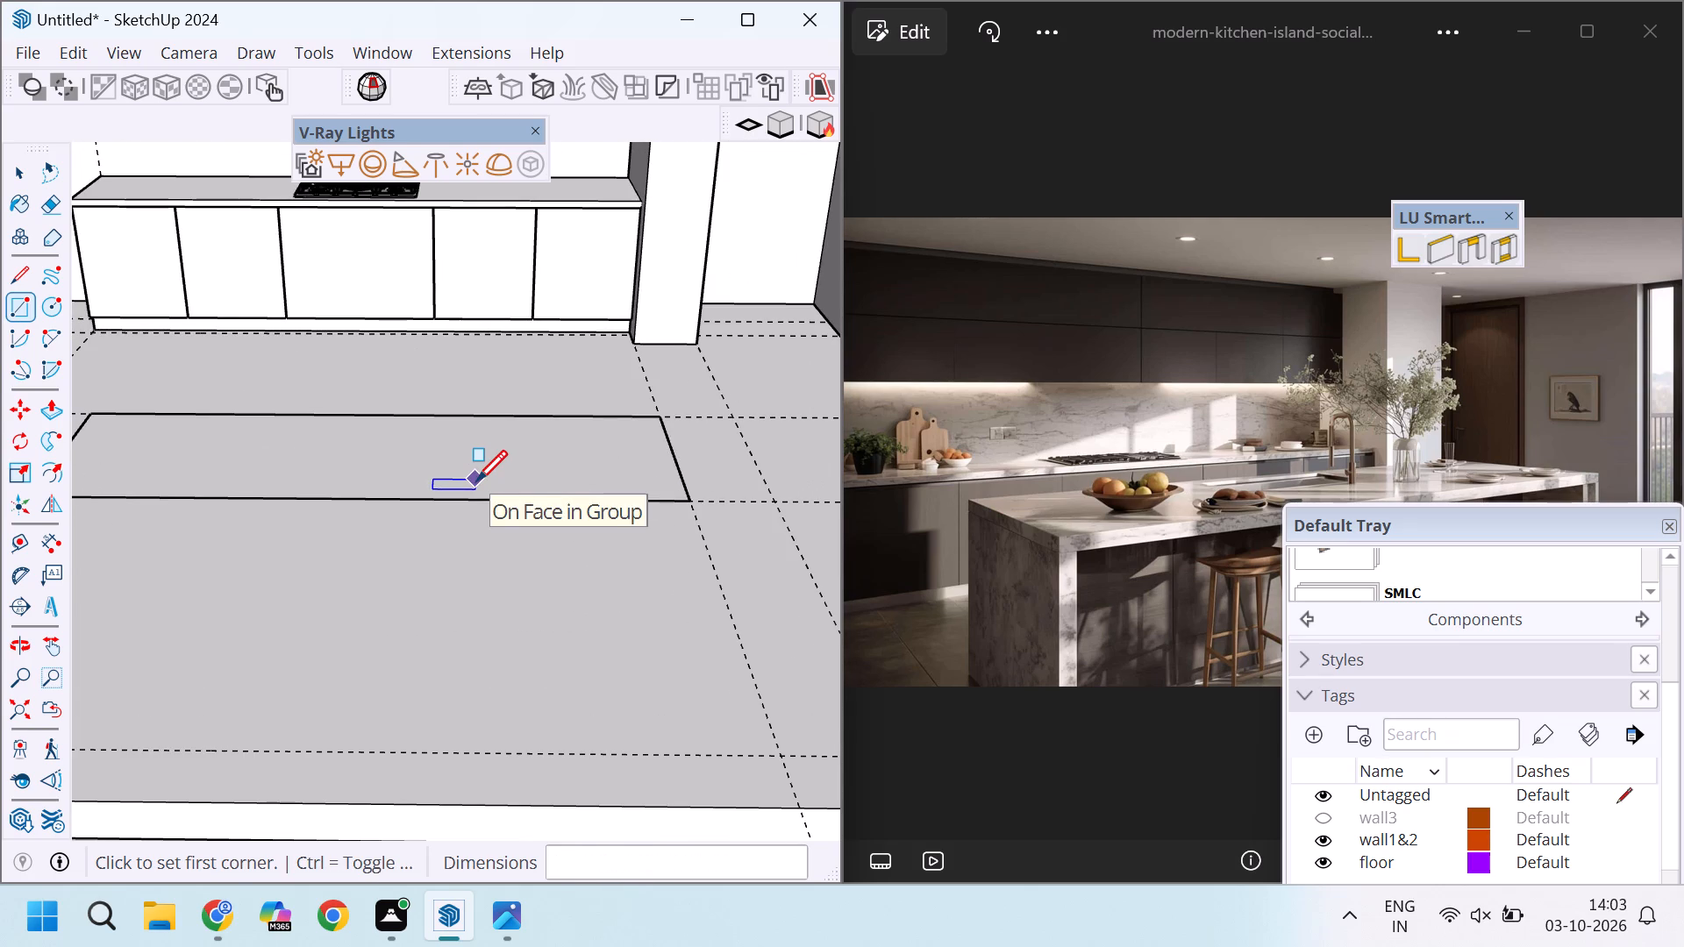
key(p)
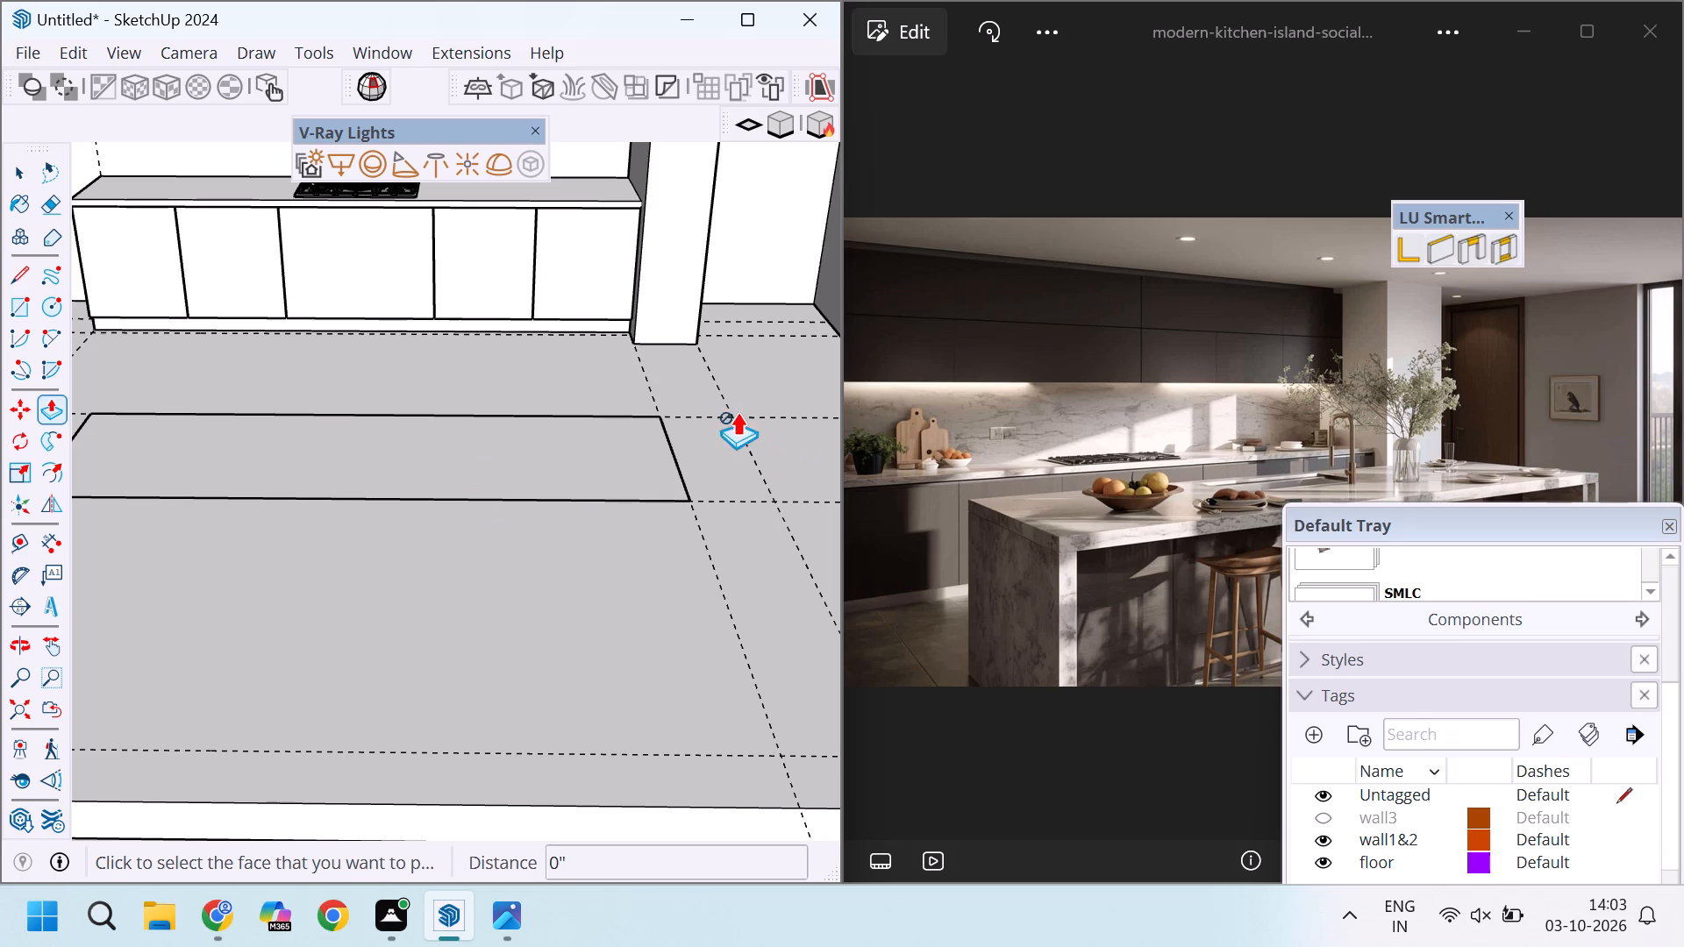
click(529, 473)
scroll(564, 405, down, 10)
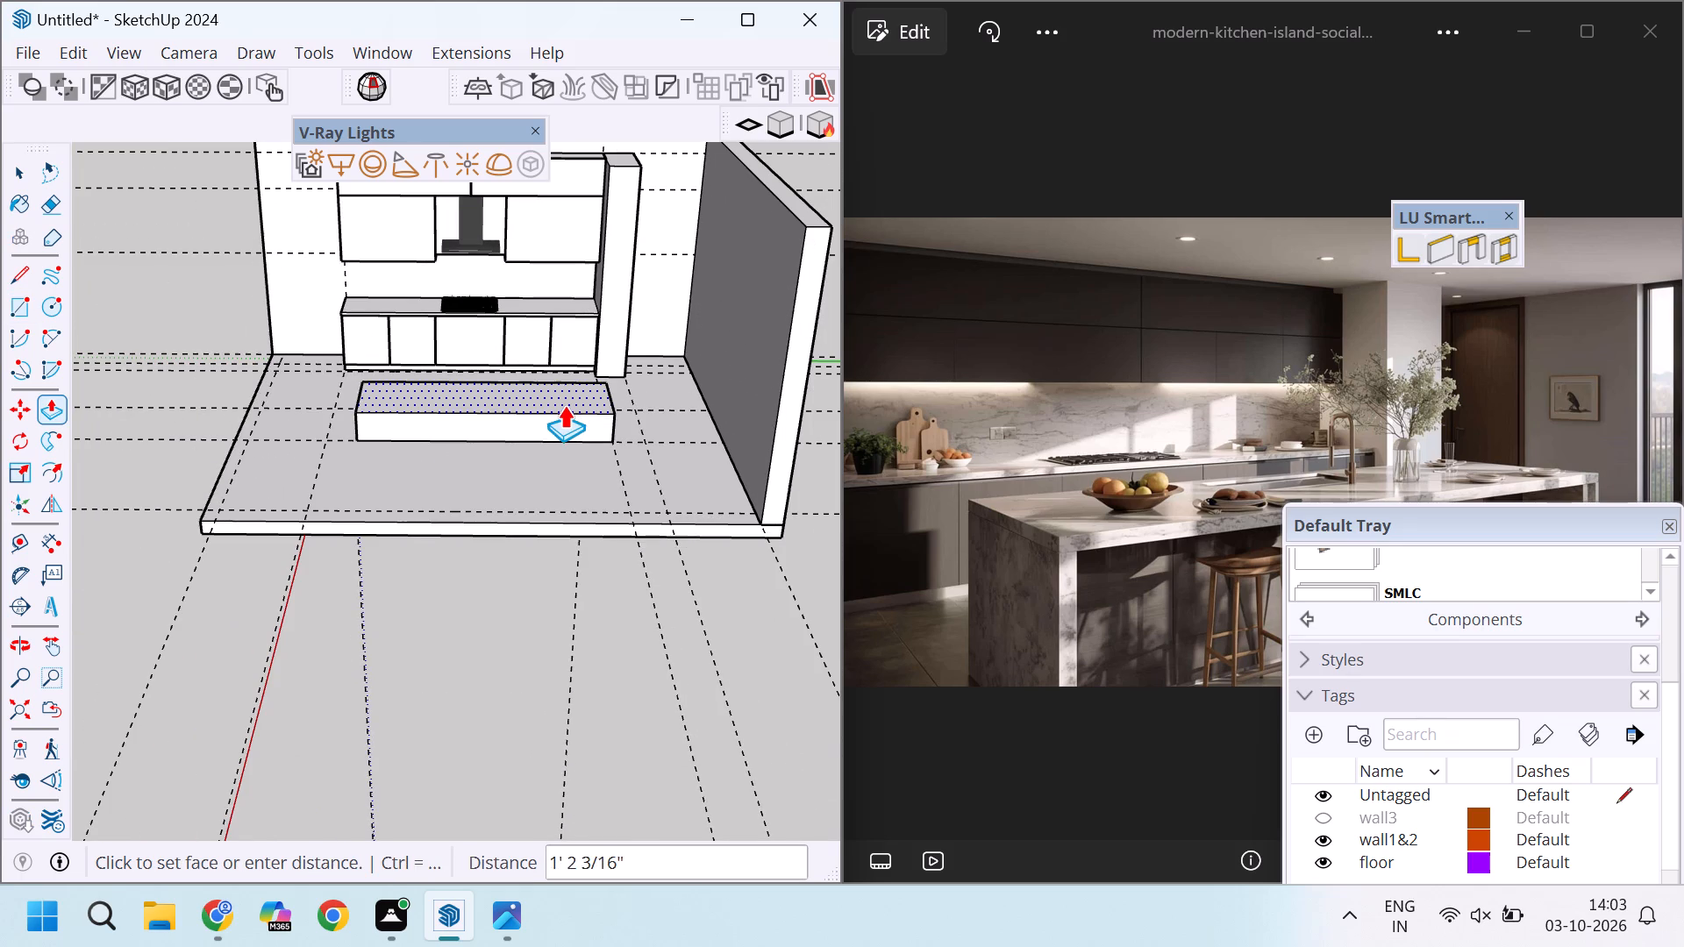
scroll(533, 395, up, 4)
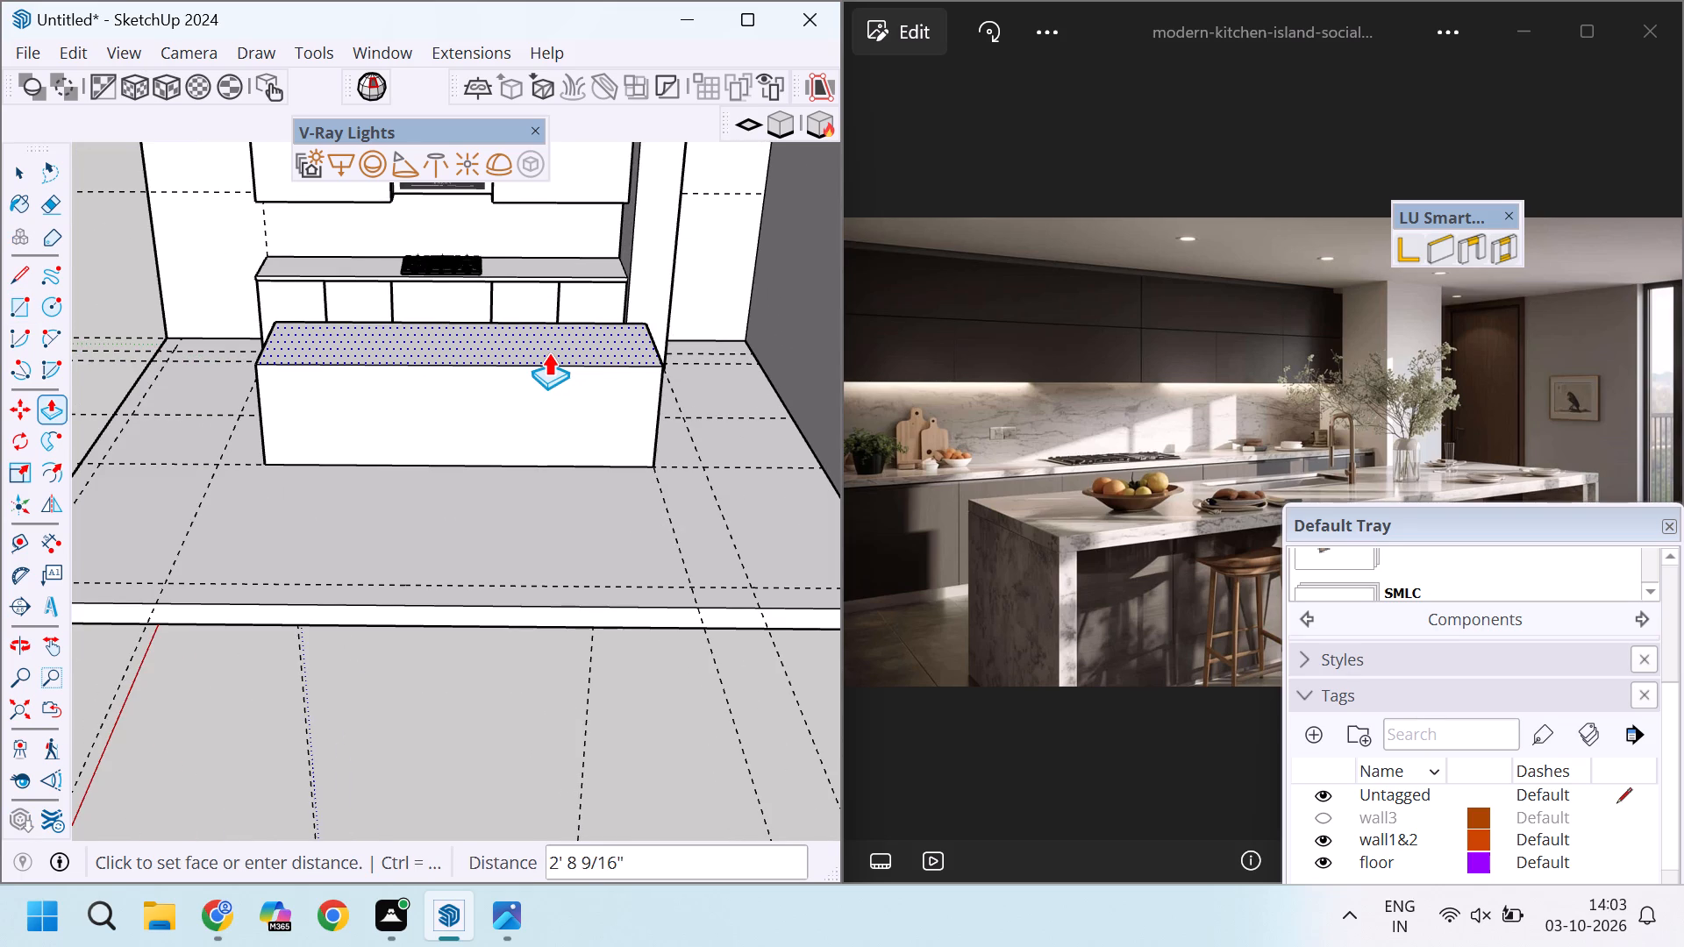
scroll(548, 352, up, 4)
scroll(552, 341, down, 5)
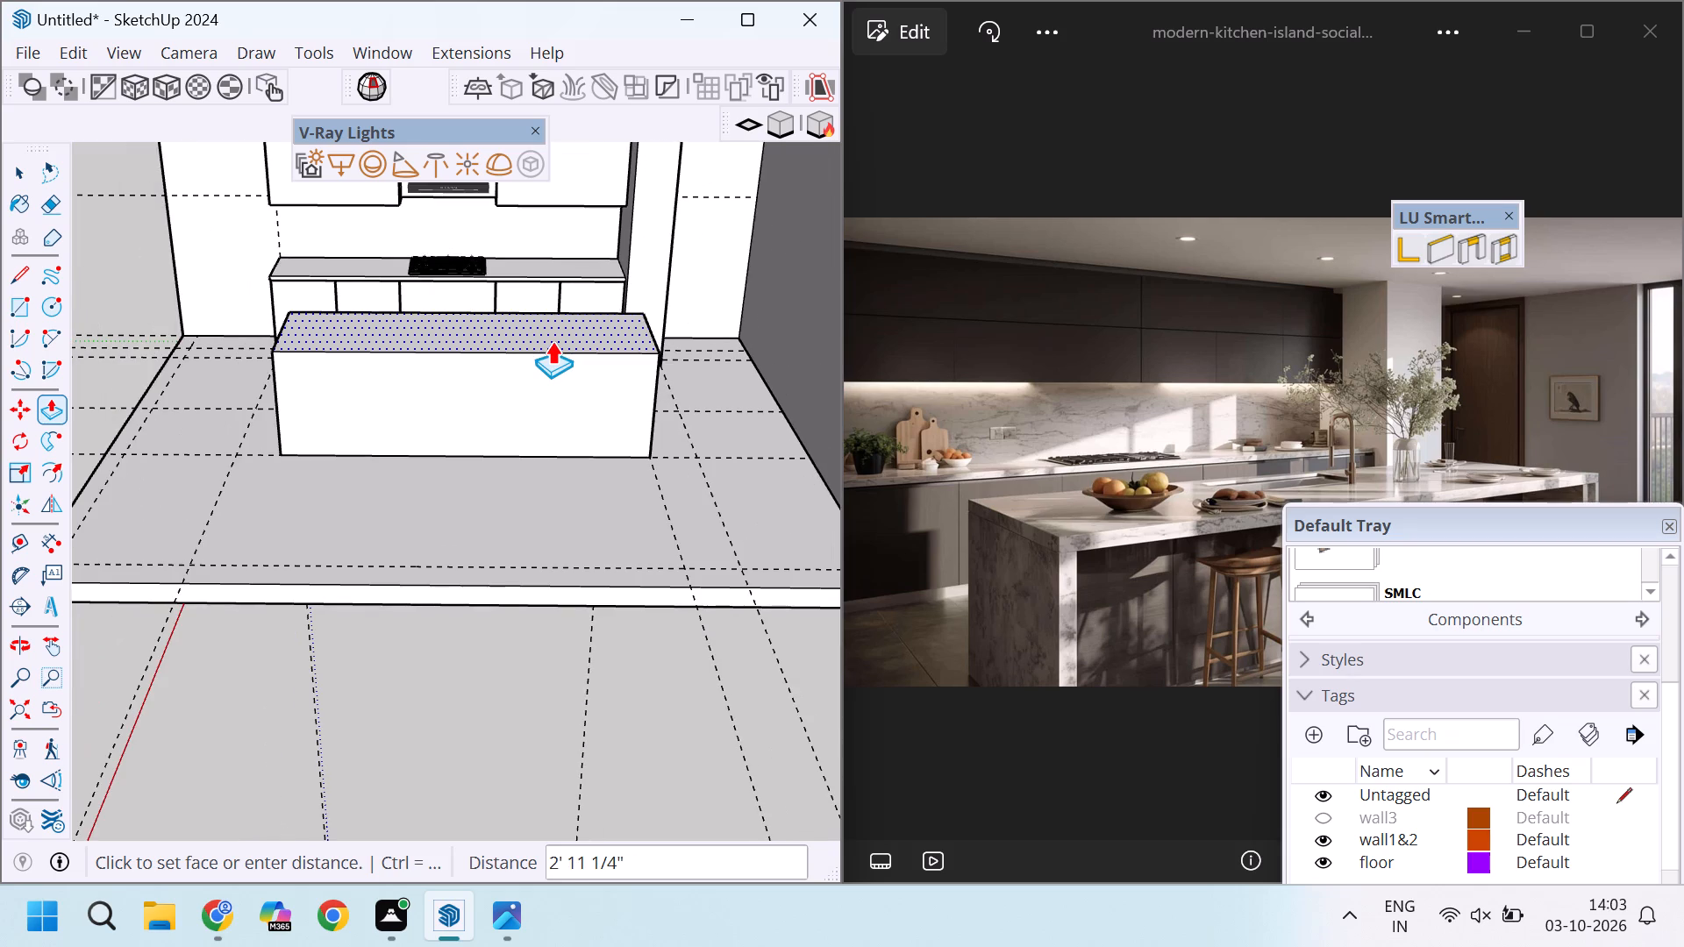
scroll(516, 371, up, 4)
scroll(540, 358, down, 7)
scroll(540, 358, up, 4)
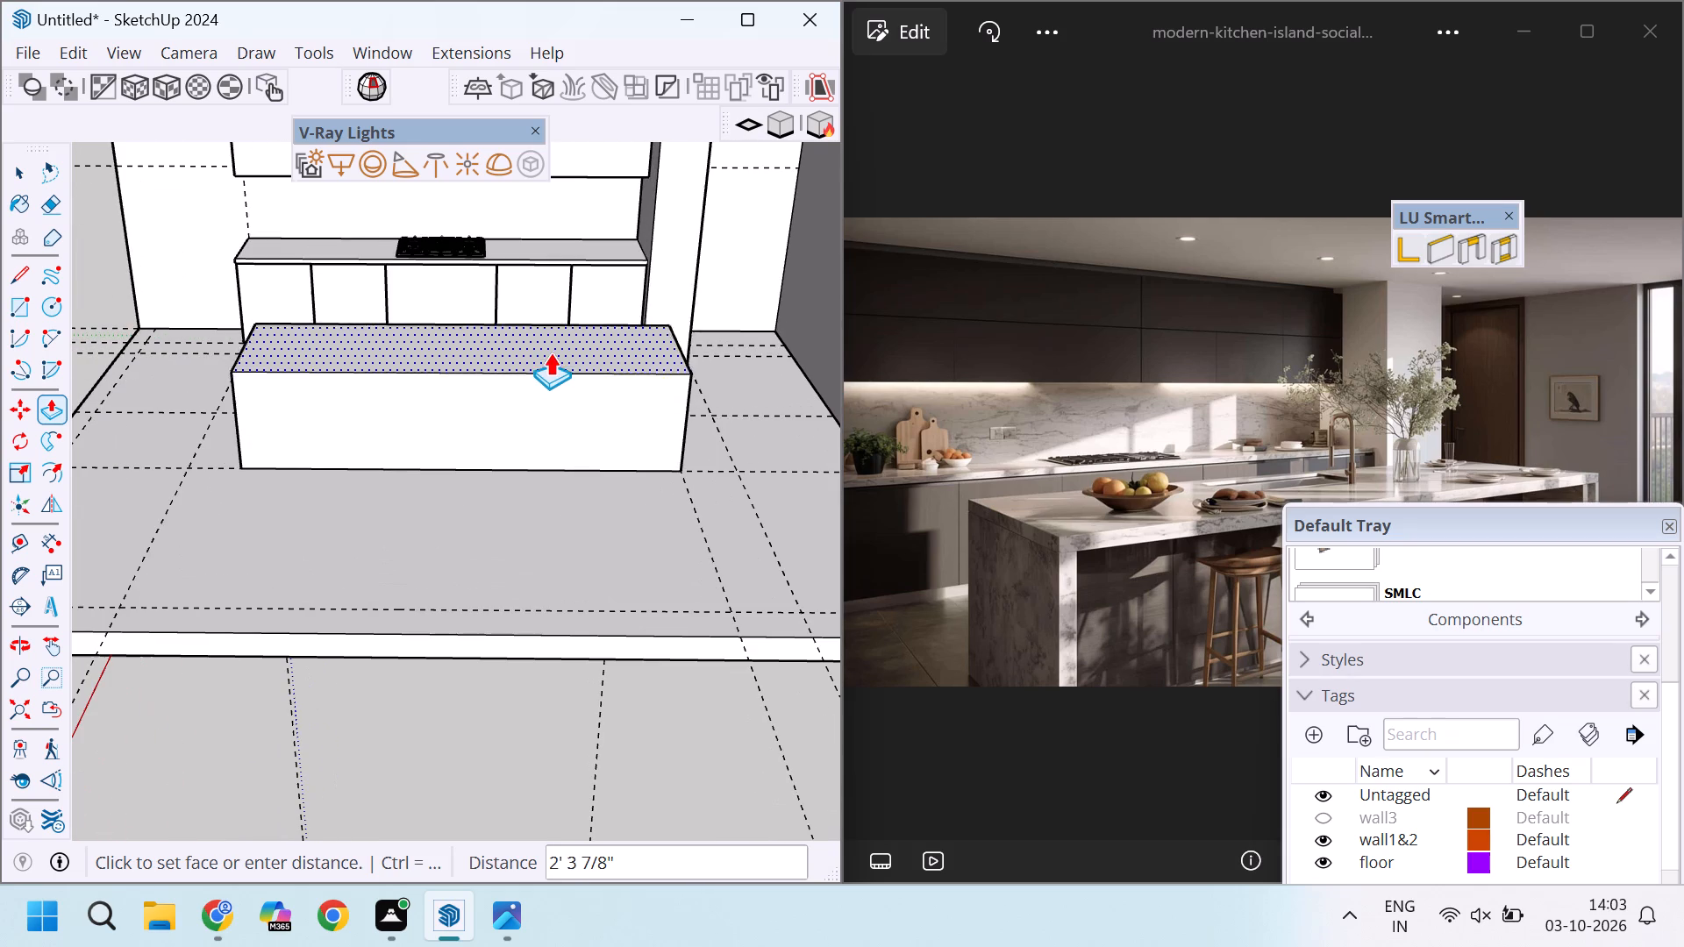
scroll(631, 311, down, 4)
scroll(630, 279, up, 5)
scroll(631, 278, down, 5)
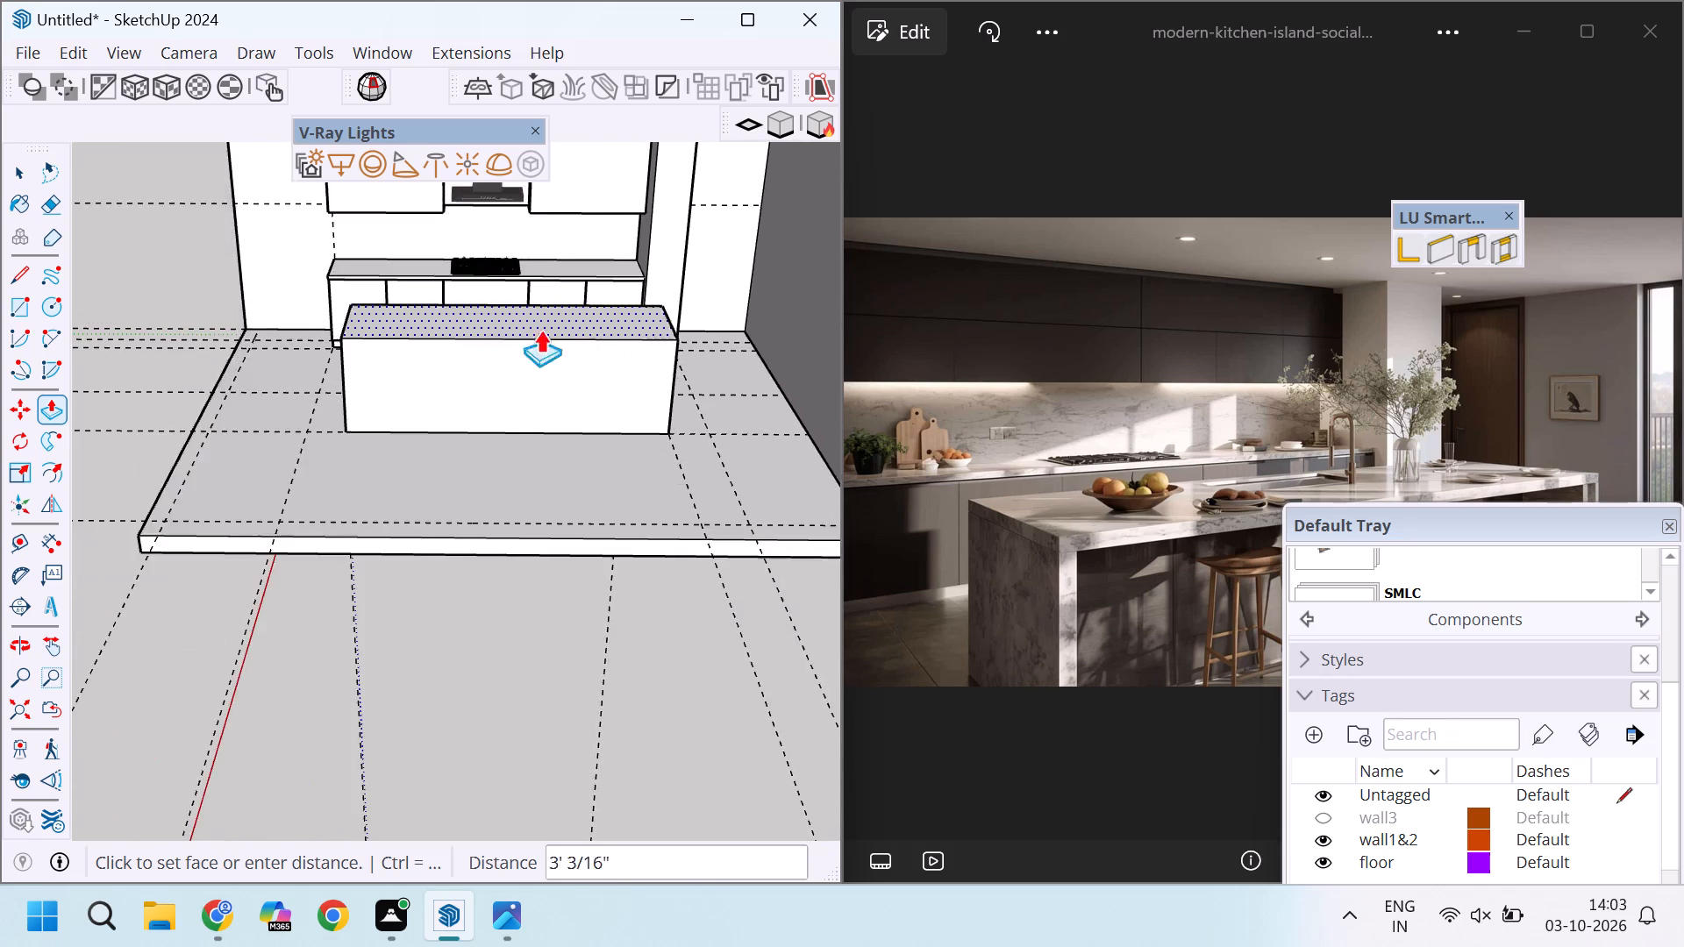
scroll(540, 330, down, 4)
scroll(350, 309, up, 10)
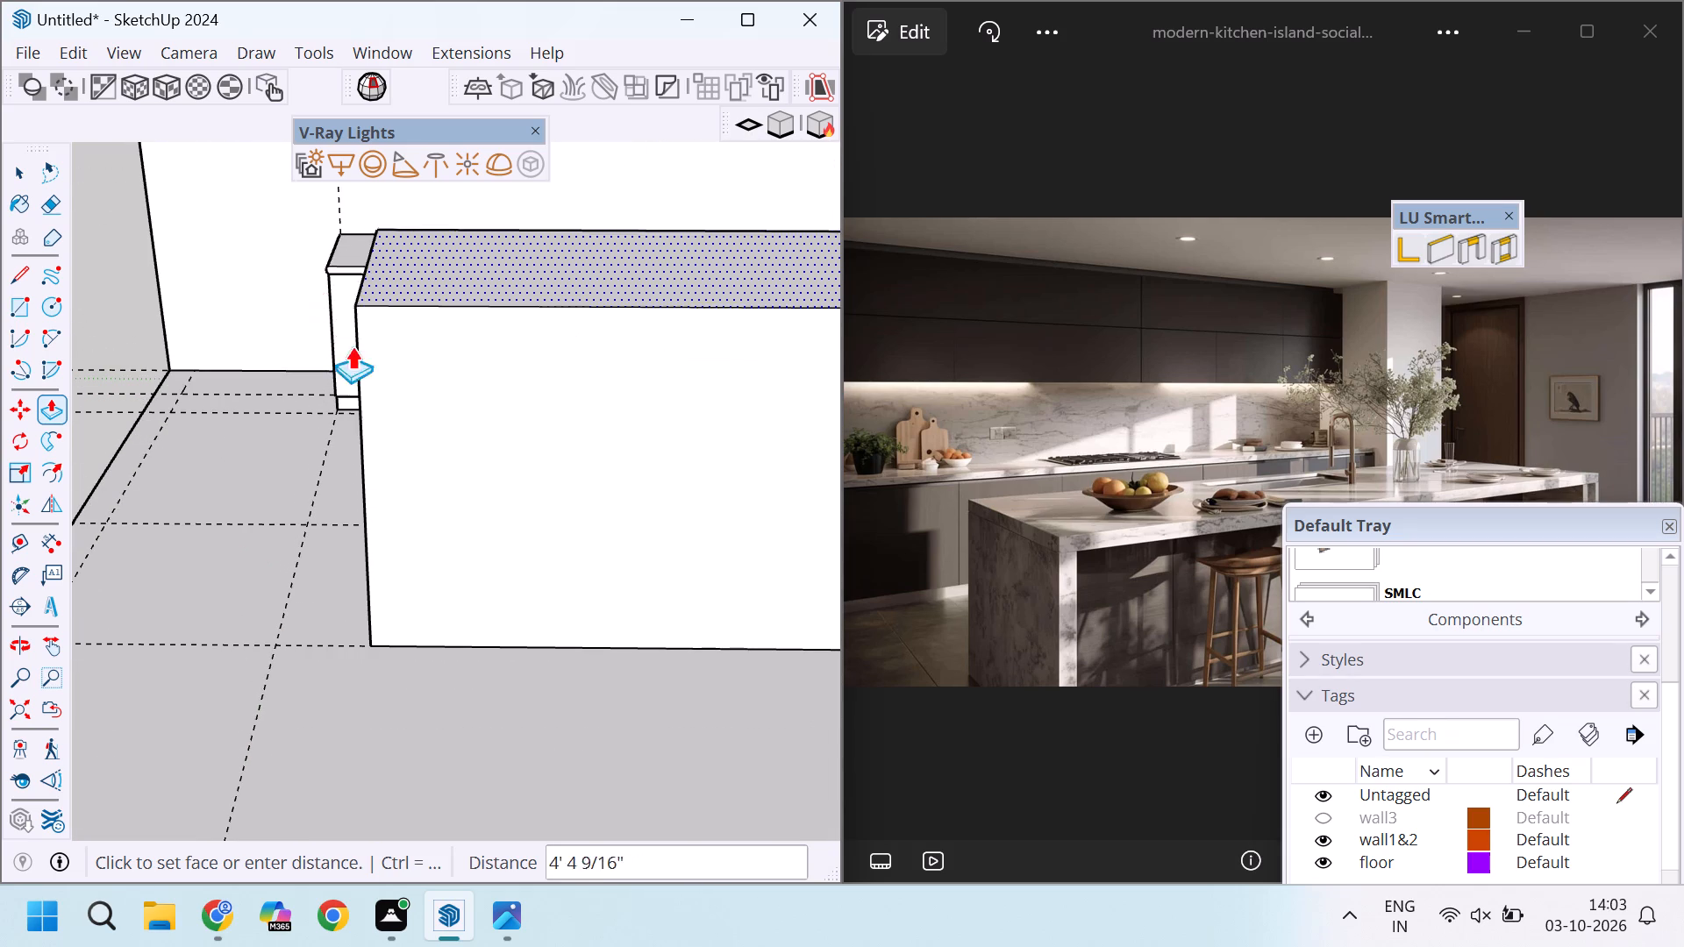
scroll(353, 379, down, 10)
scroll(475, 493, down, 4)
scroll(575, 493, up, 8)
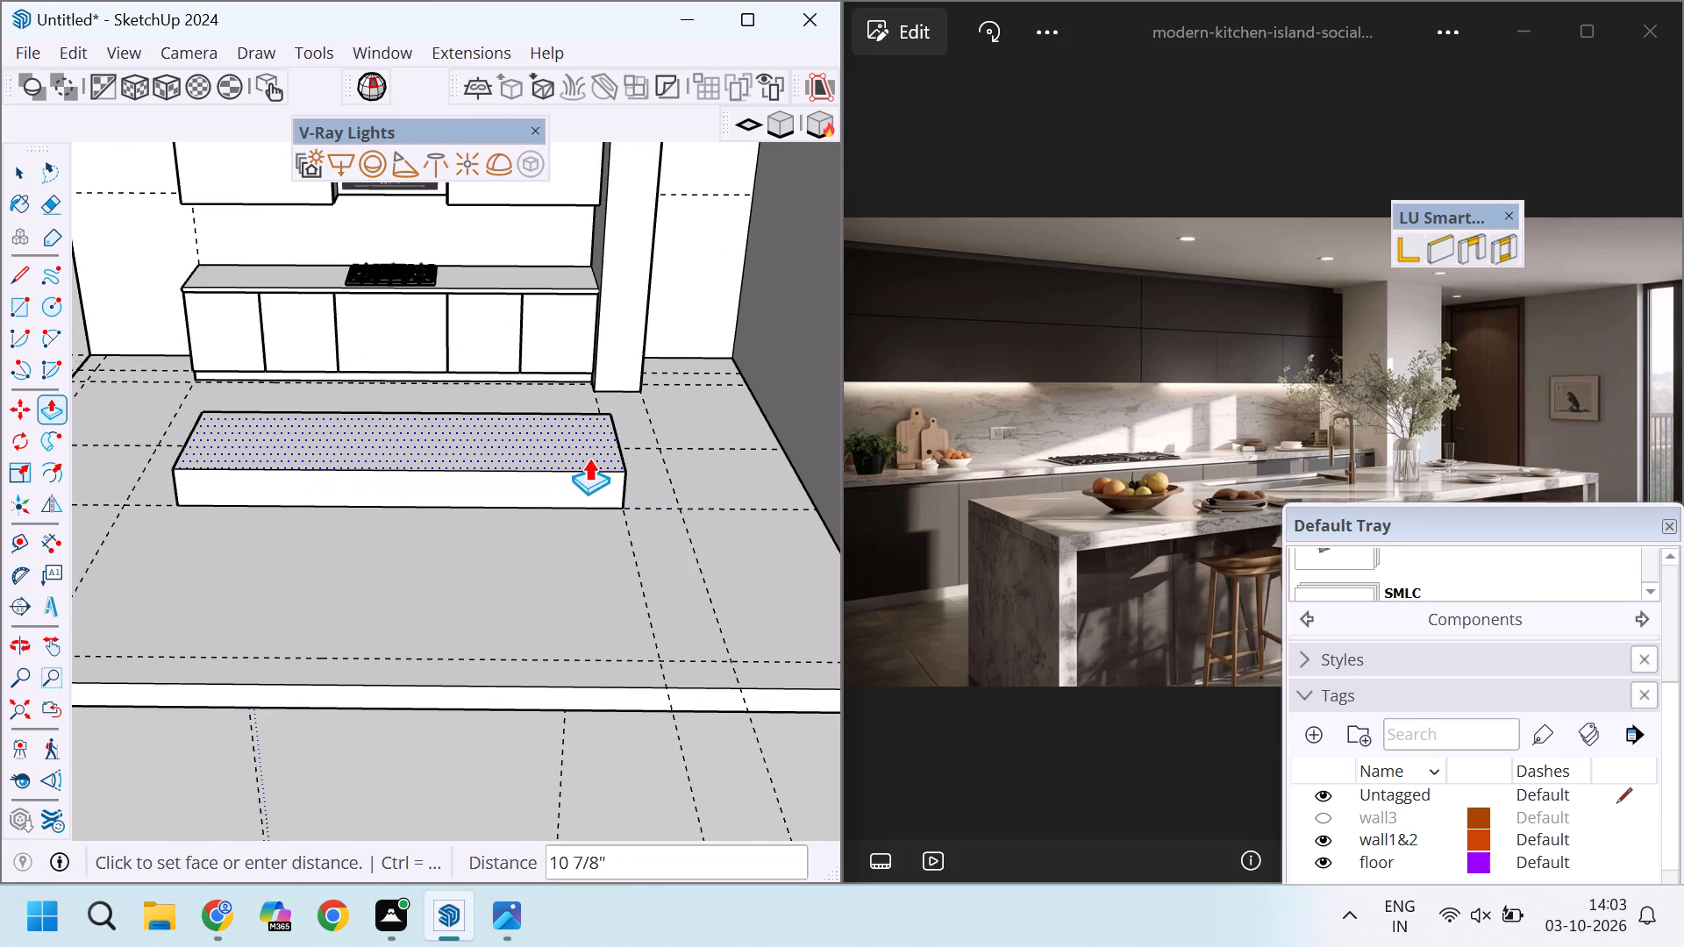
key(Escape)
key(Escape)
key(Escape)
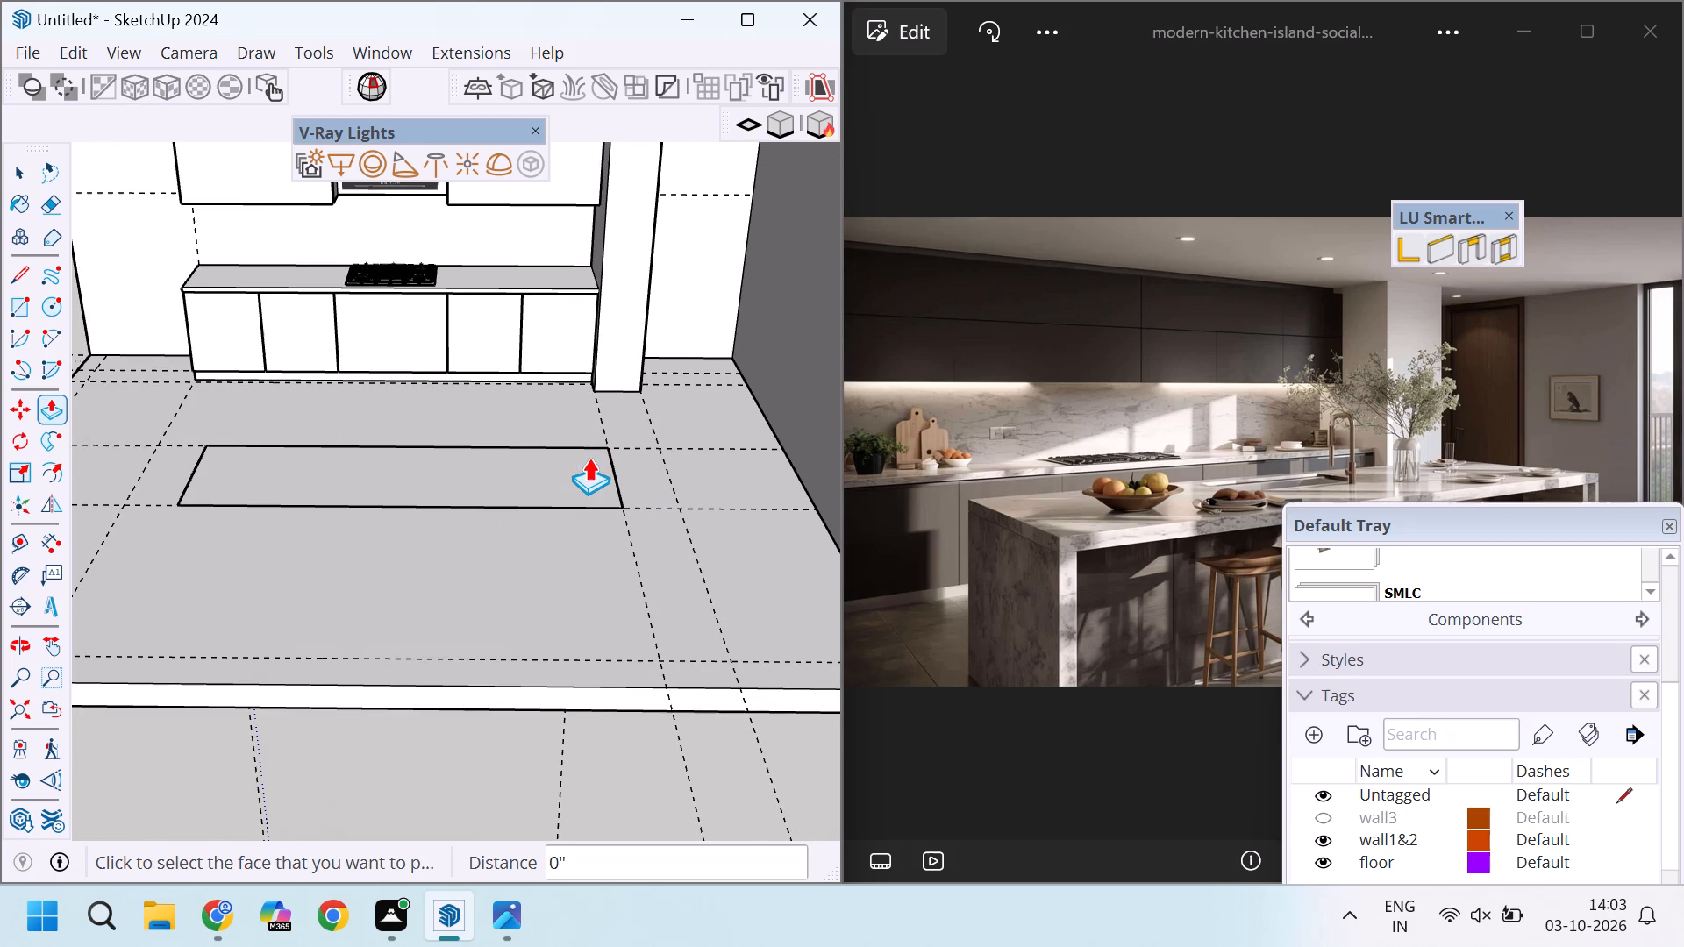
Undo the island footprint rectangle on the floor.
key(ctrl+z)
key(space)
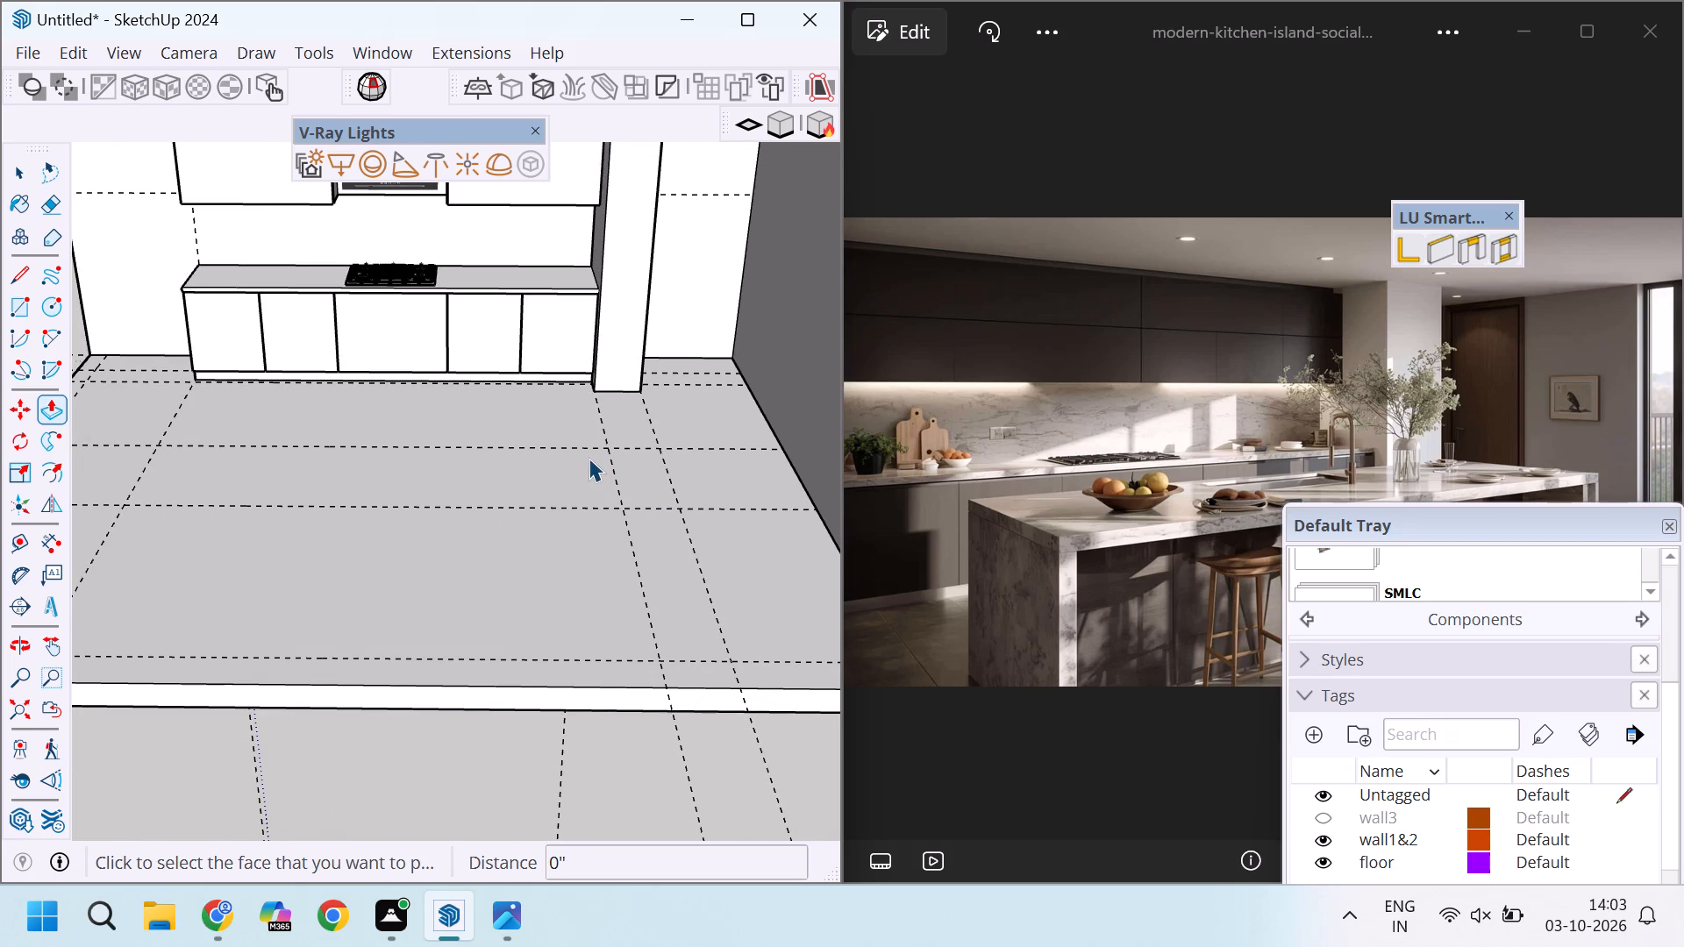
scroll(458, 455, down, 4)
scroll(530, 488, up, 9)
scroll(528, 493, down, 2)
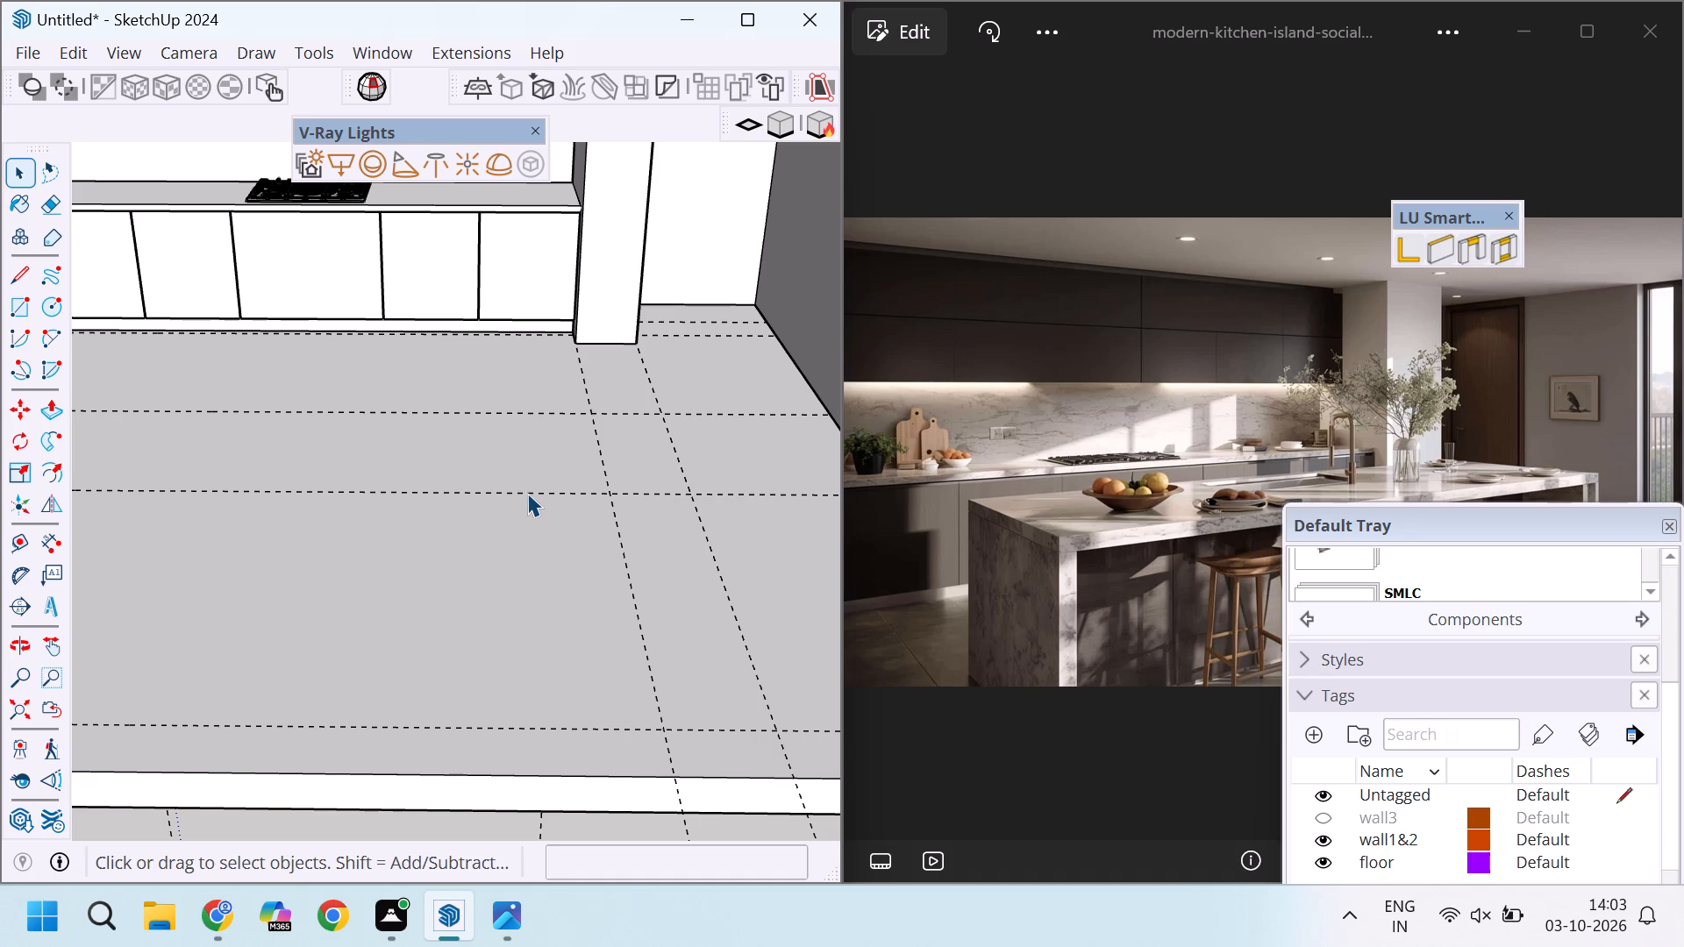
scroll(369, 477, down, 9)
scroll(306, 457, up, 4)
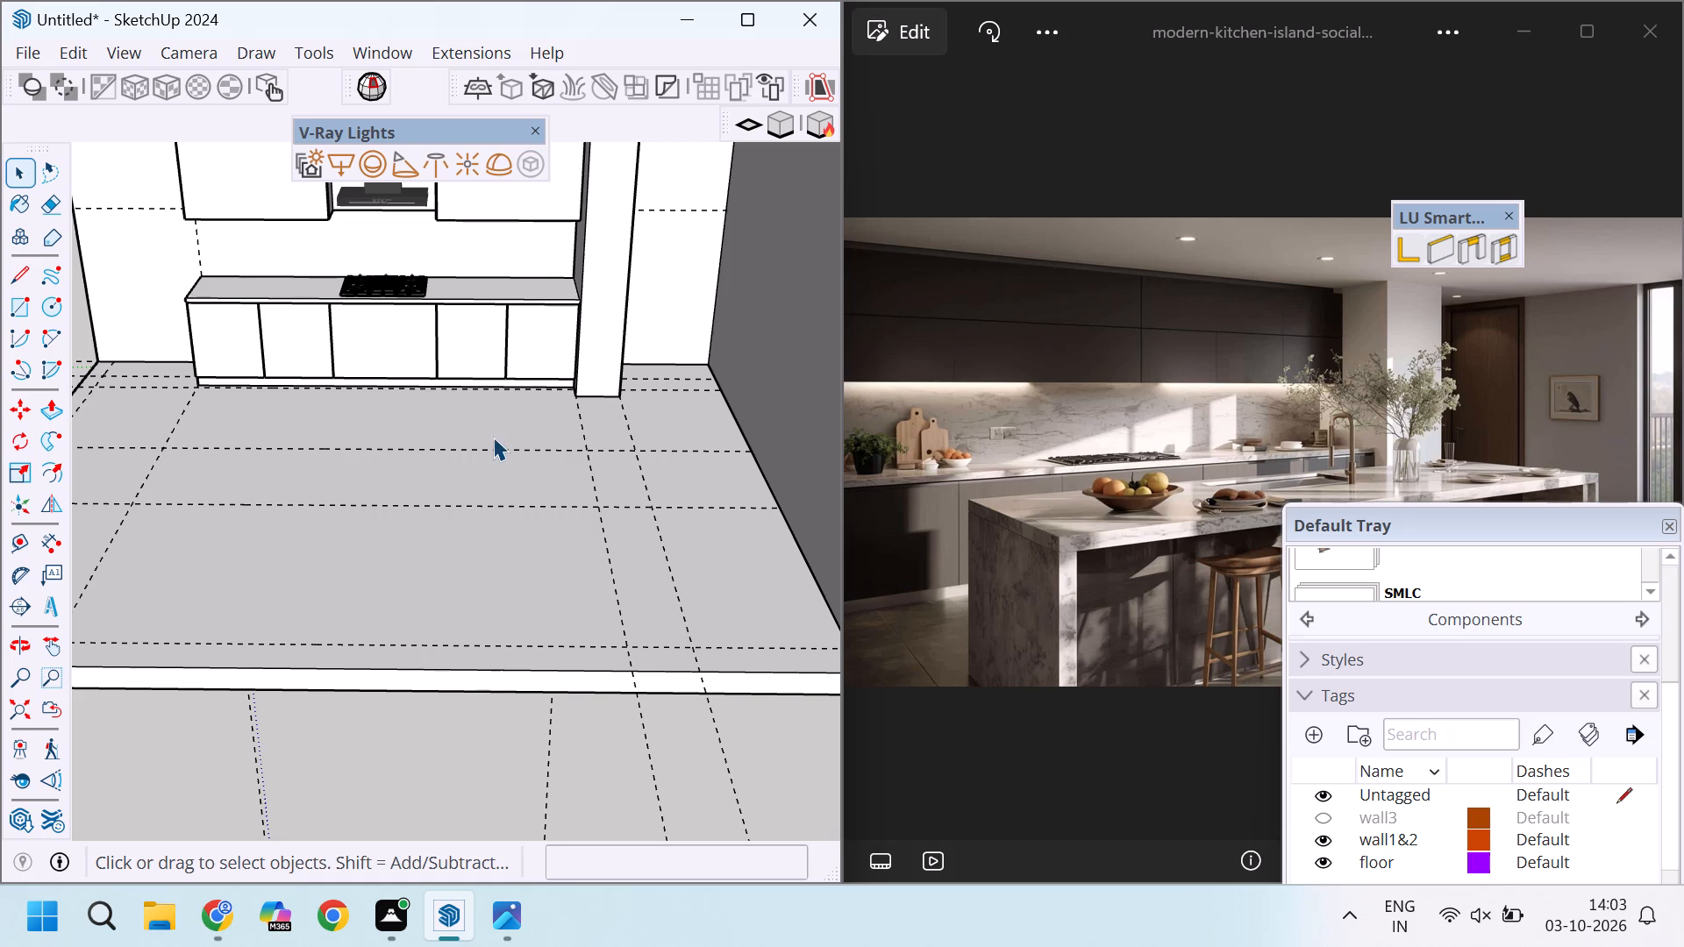
Examine the floor area in front of the base cabinets, including the island guides and the guides in line with the column.
scroll(476, 450, up, 4)
scroll(531, 466, down, 9)
middle_drag(424, 448, 418, 488)
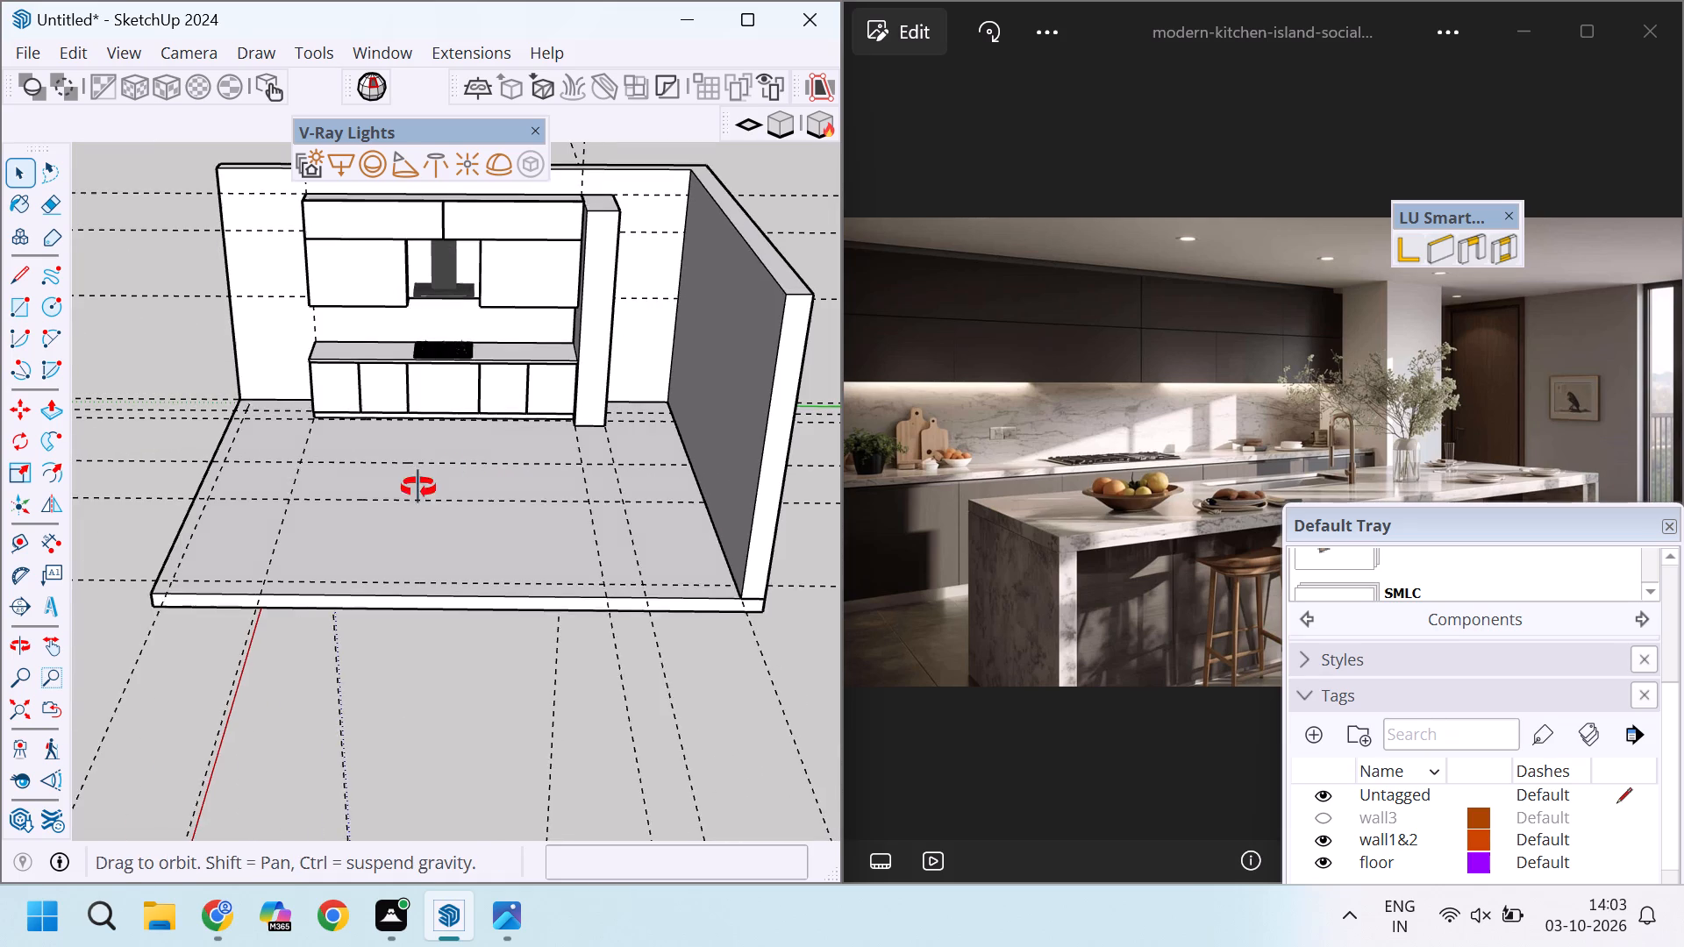
middle_drag(418, 488, 440, 624)
scroll(422, 584, up, 5)
scroll(535, 562, down, 5)
scroll(437, 502, up, 5)
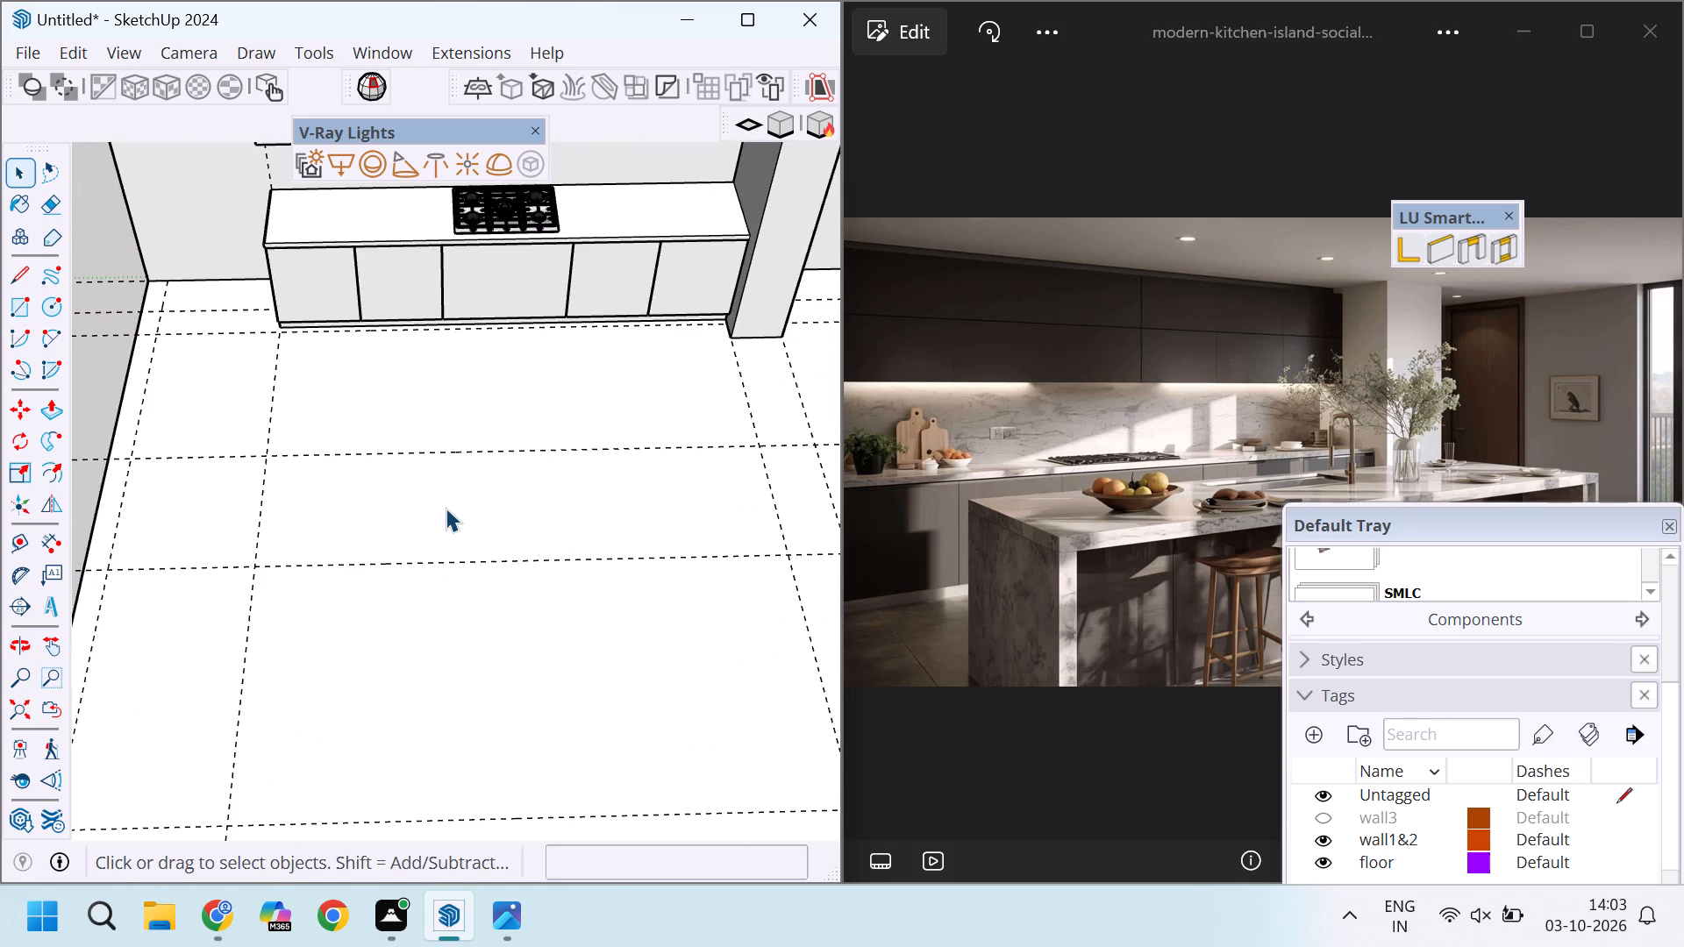
scroll(446, 508, down, 8)
scroll(454, 508, up, 5)
scroll(500, 512, down, 4)
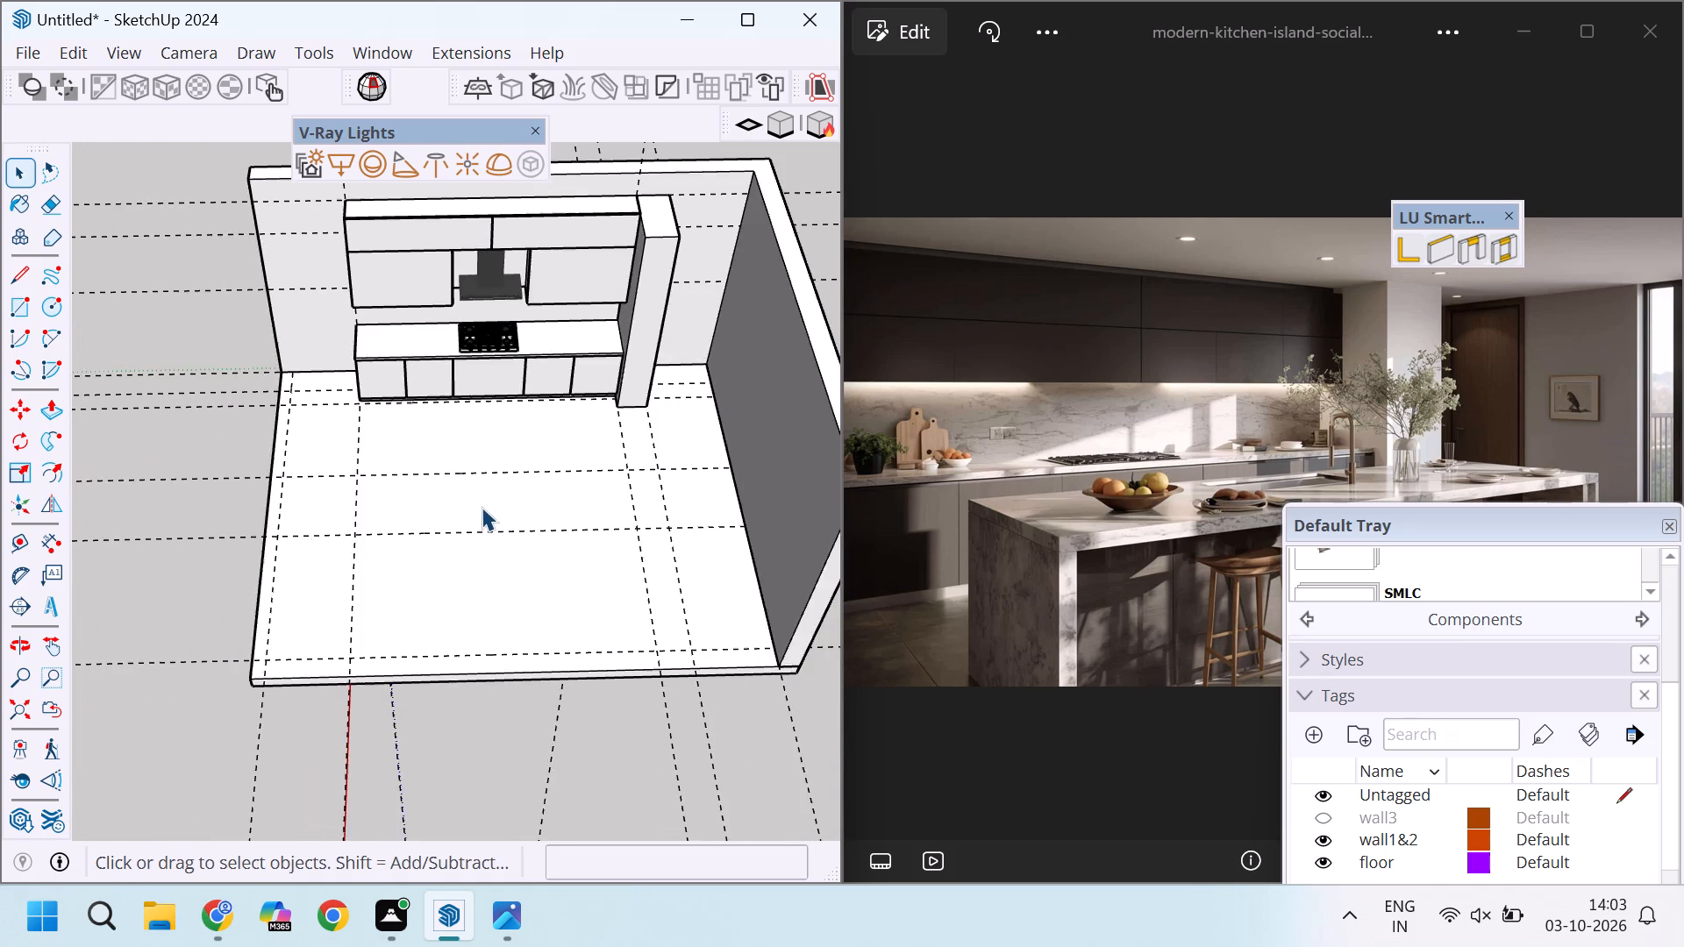
scroll(482, 507, down, 4)
scroll(542, 480, up, 17)
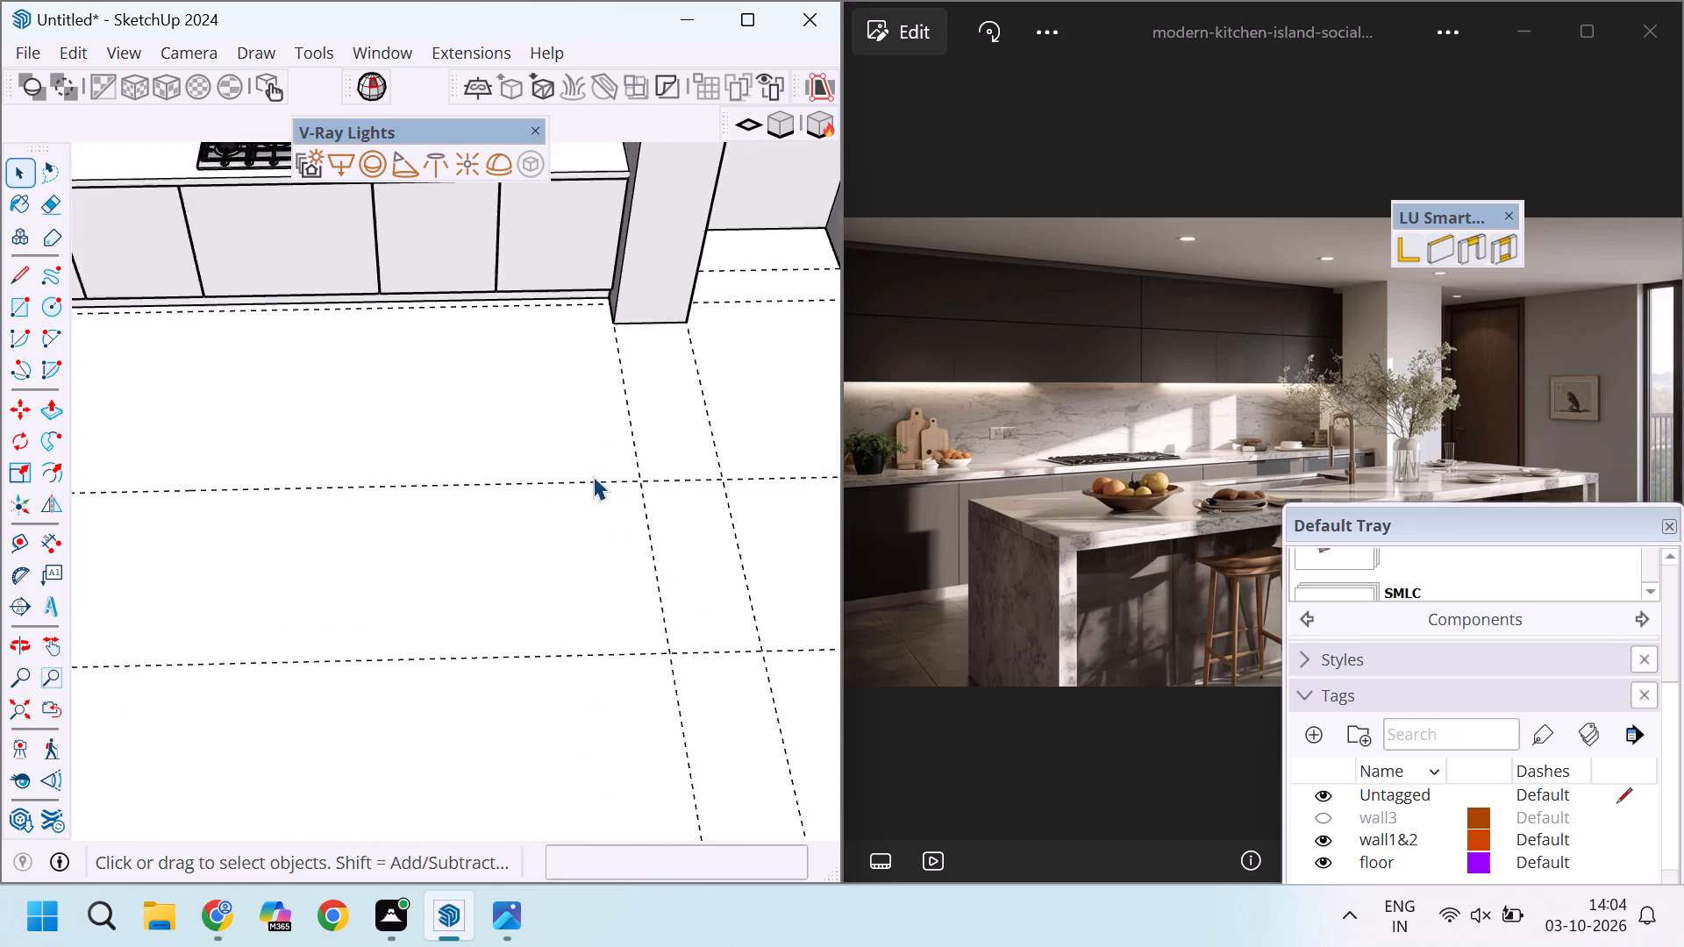
scroll(475, 476, down, 10)
scroll(504, 375, up, 4)
Inspect the hob on the countertop up close, including its front corner and how it sits above the base cabinets.
middle_drag(266, 508, 389, 481)
scroll(468, 414, down, 4)
scroll(337, 390, up, 11)
middle_drag(365, 316, 360, 503)
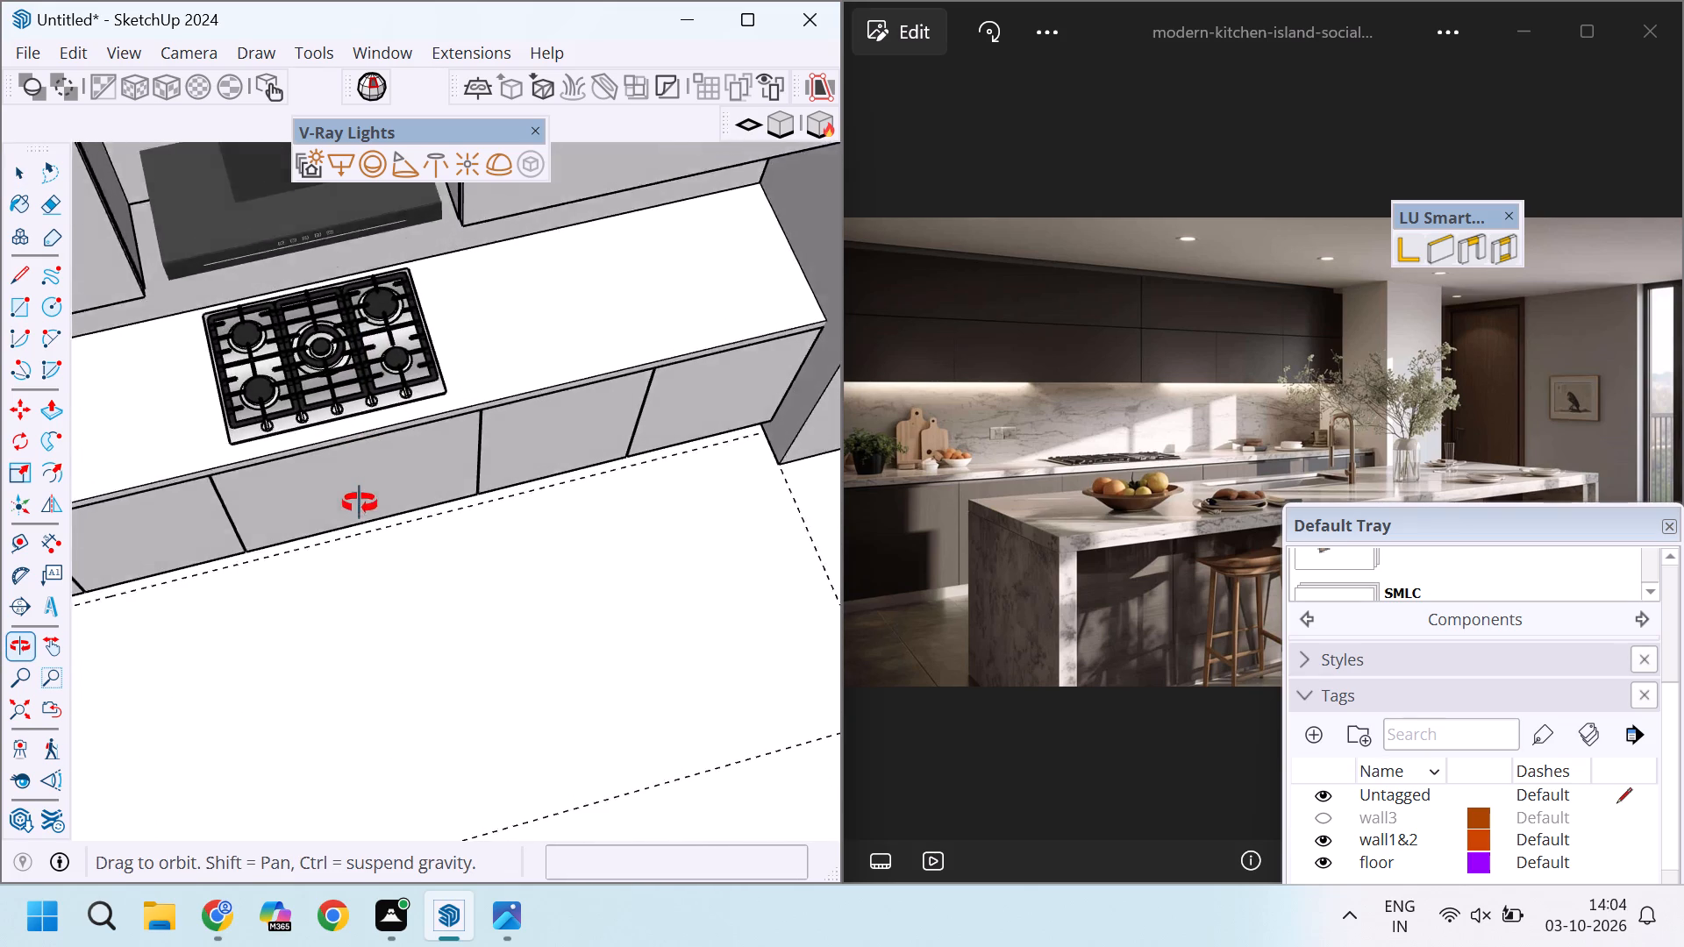
middle_drag(360, 503, 313, 395)
scroll(318, 390, up, 7)
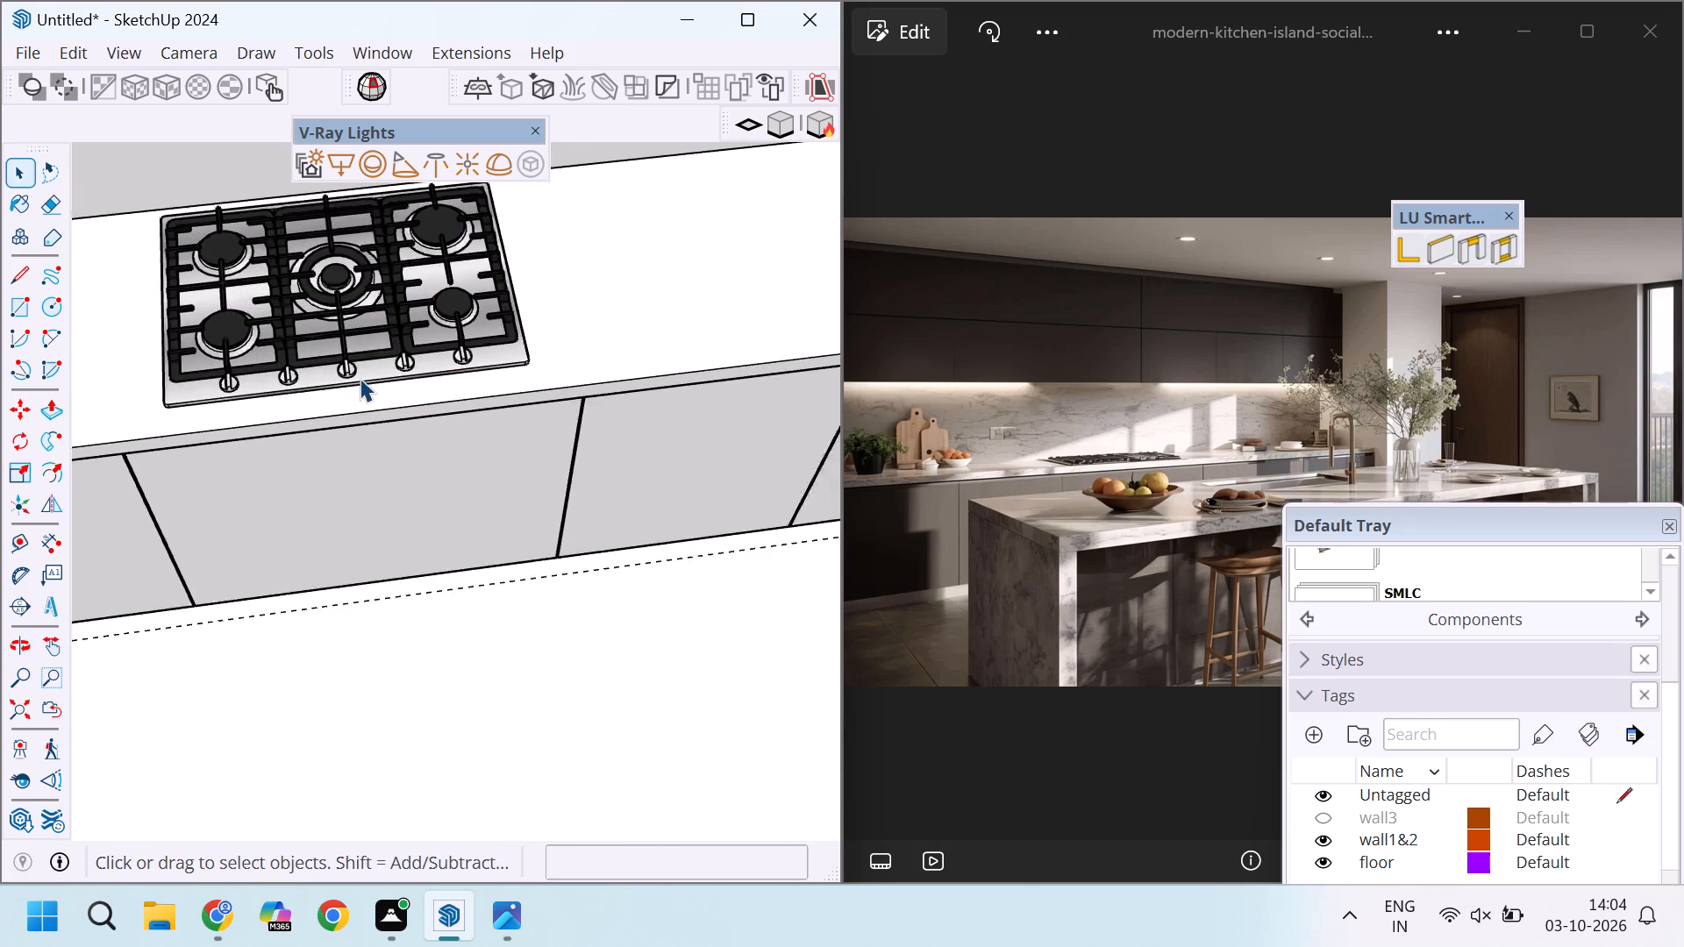
scroll(360, 378, up, 2)
scroll(397, 397, down, 4)
scroll(510, 348, up, 6)
middle_drag(528, 367, 482, 361)
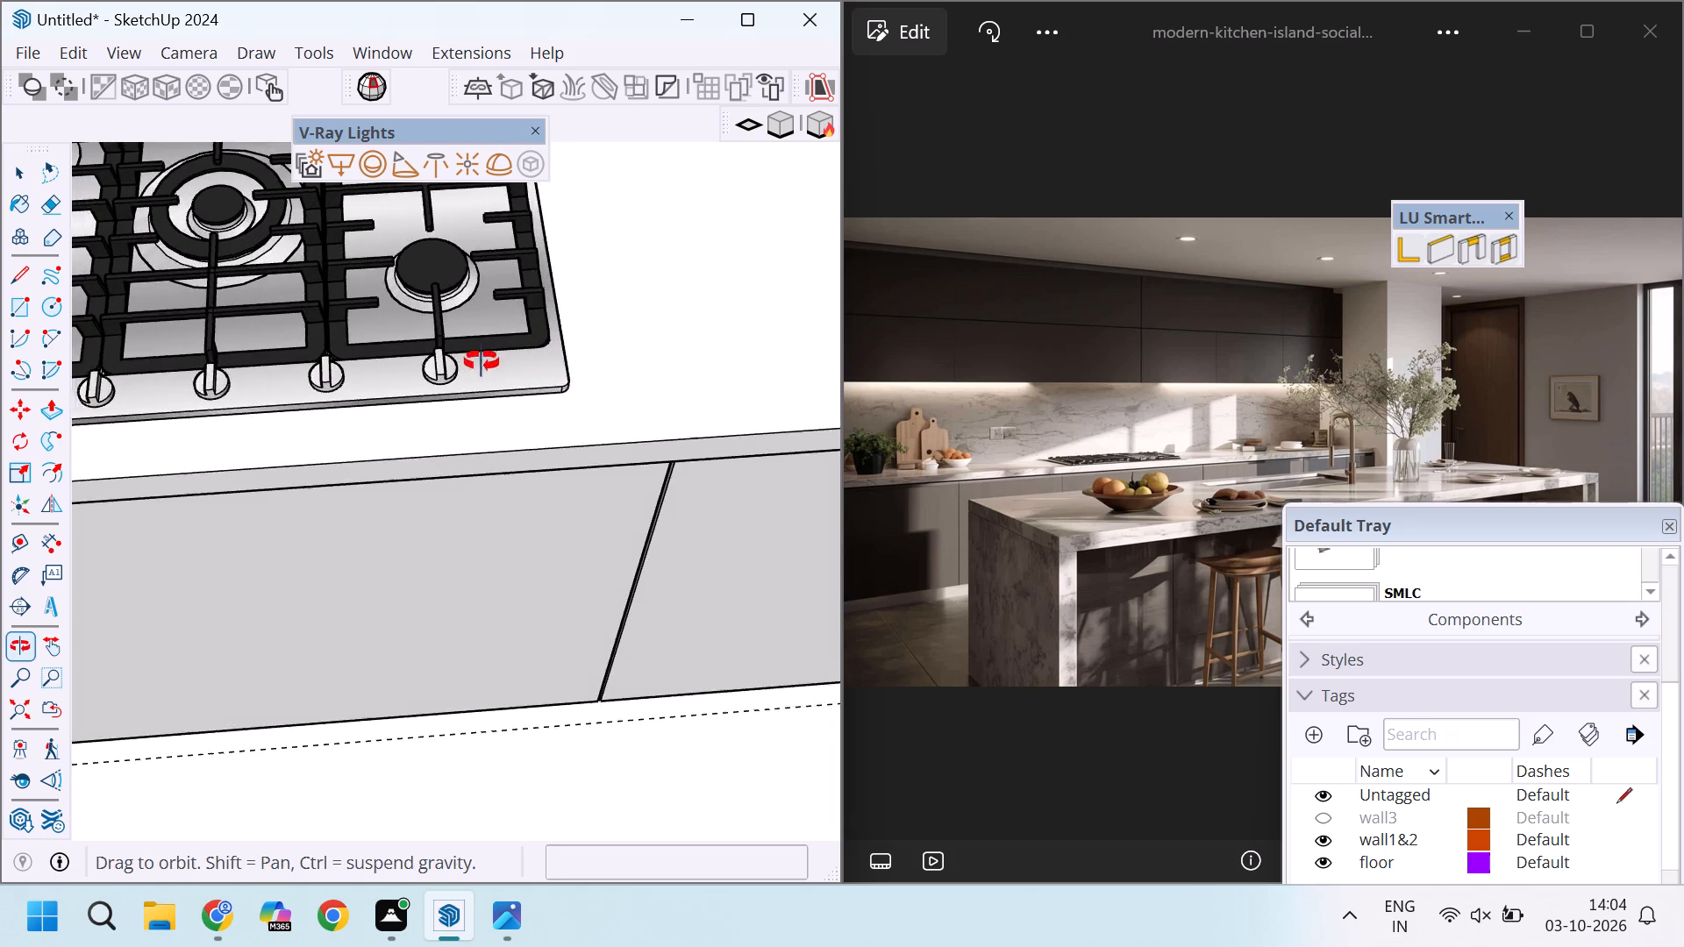
middle_drag(482, 361, 440, 256)
scroll(548, 374, up, 4)
scroll(592, 452, up, 7)
click(581, 393)
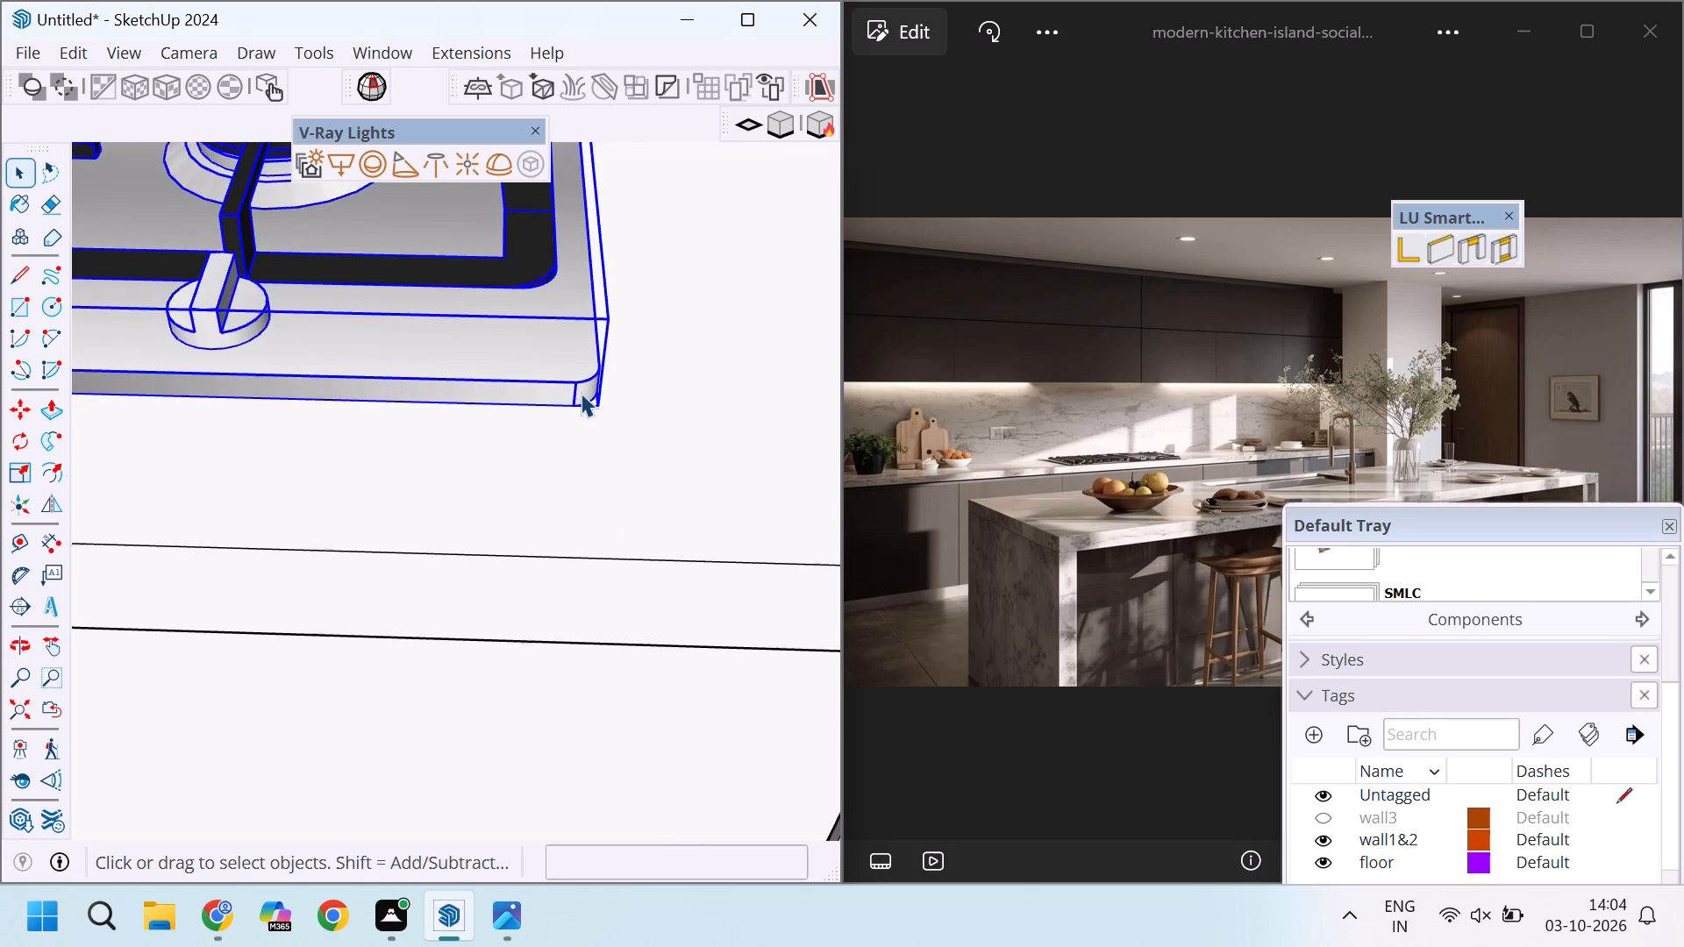
scroll(582, 448, down, 20)
scroll(582, 448, down, 9)
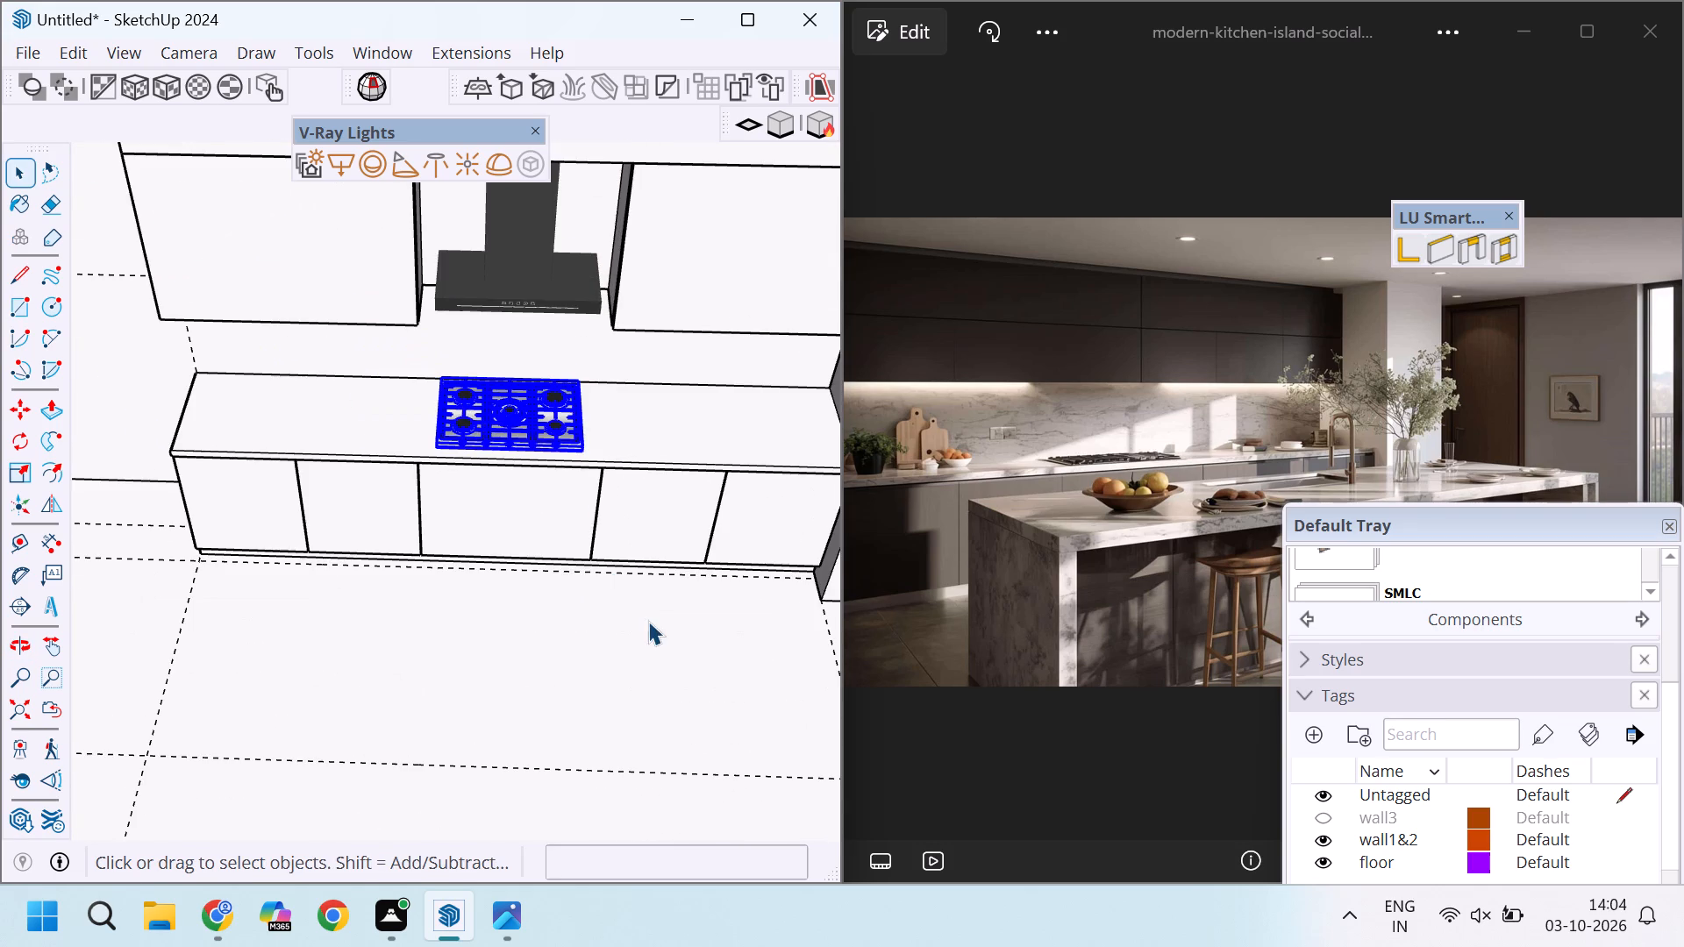
click(648, 621)
scroll(582, 595, down, 6)
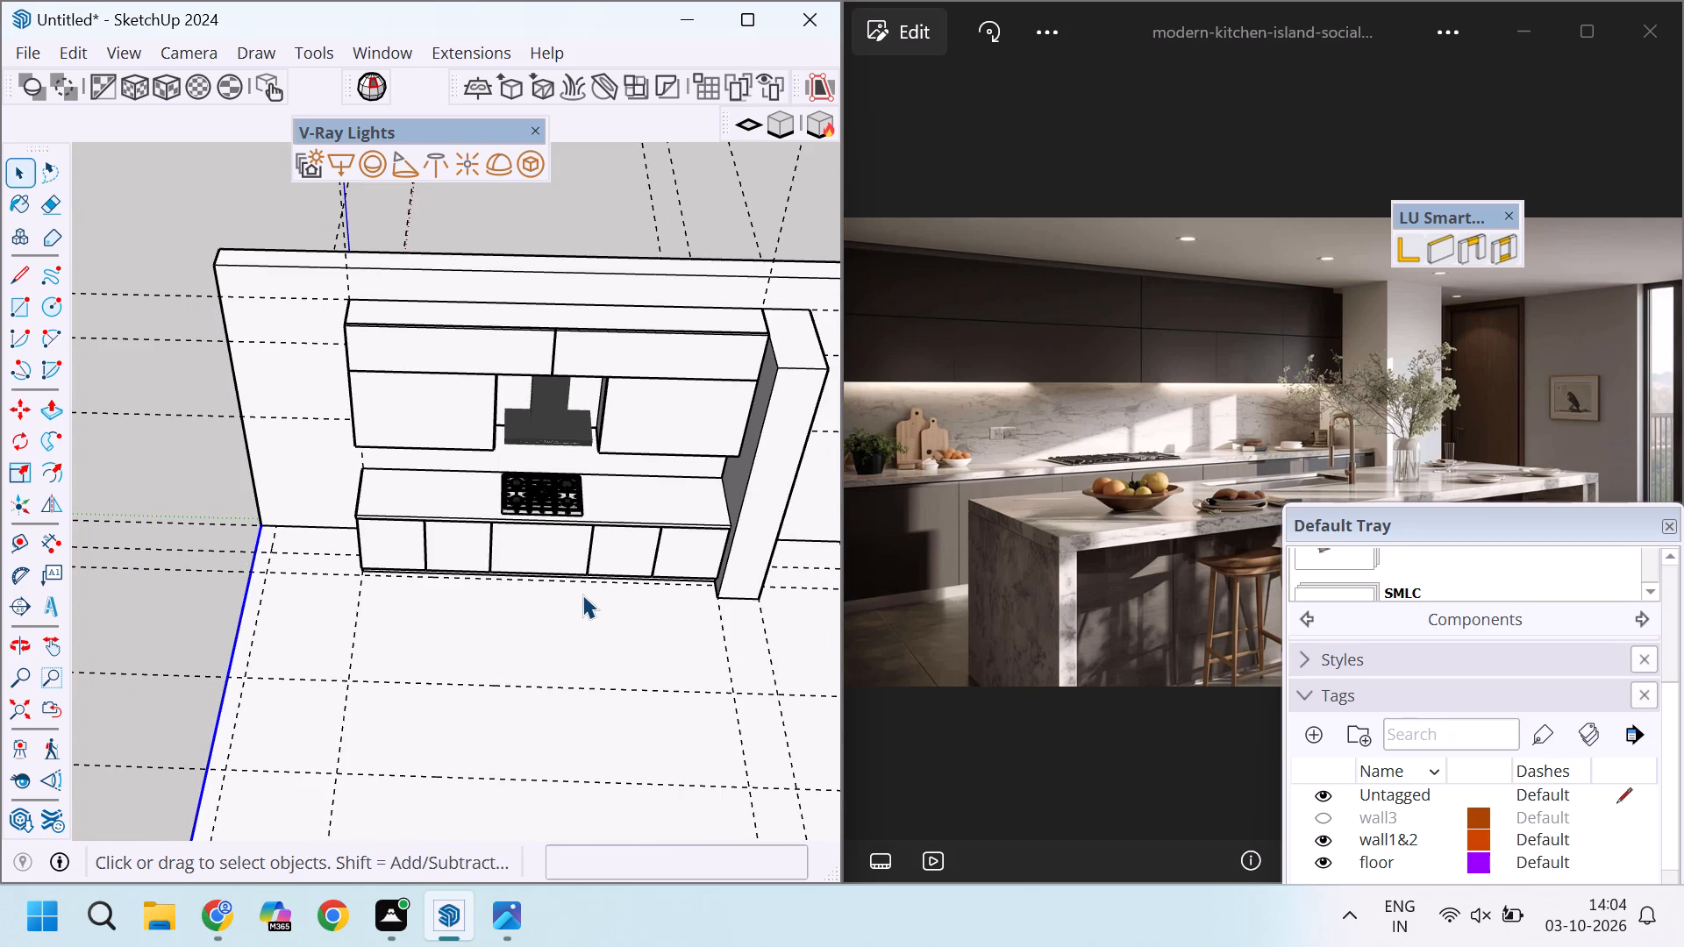
click(581, 669)
scroll(215, 597, down, 1)
click(196, 595)
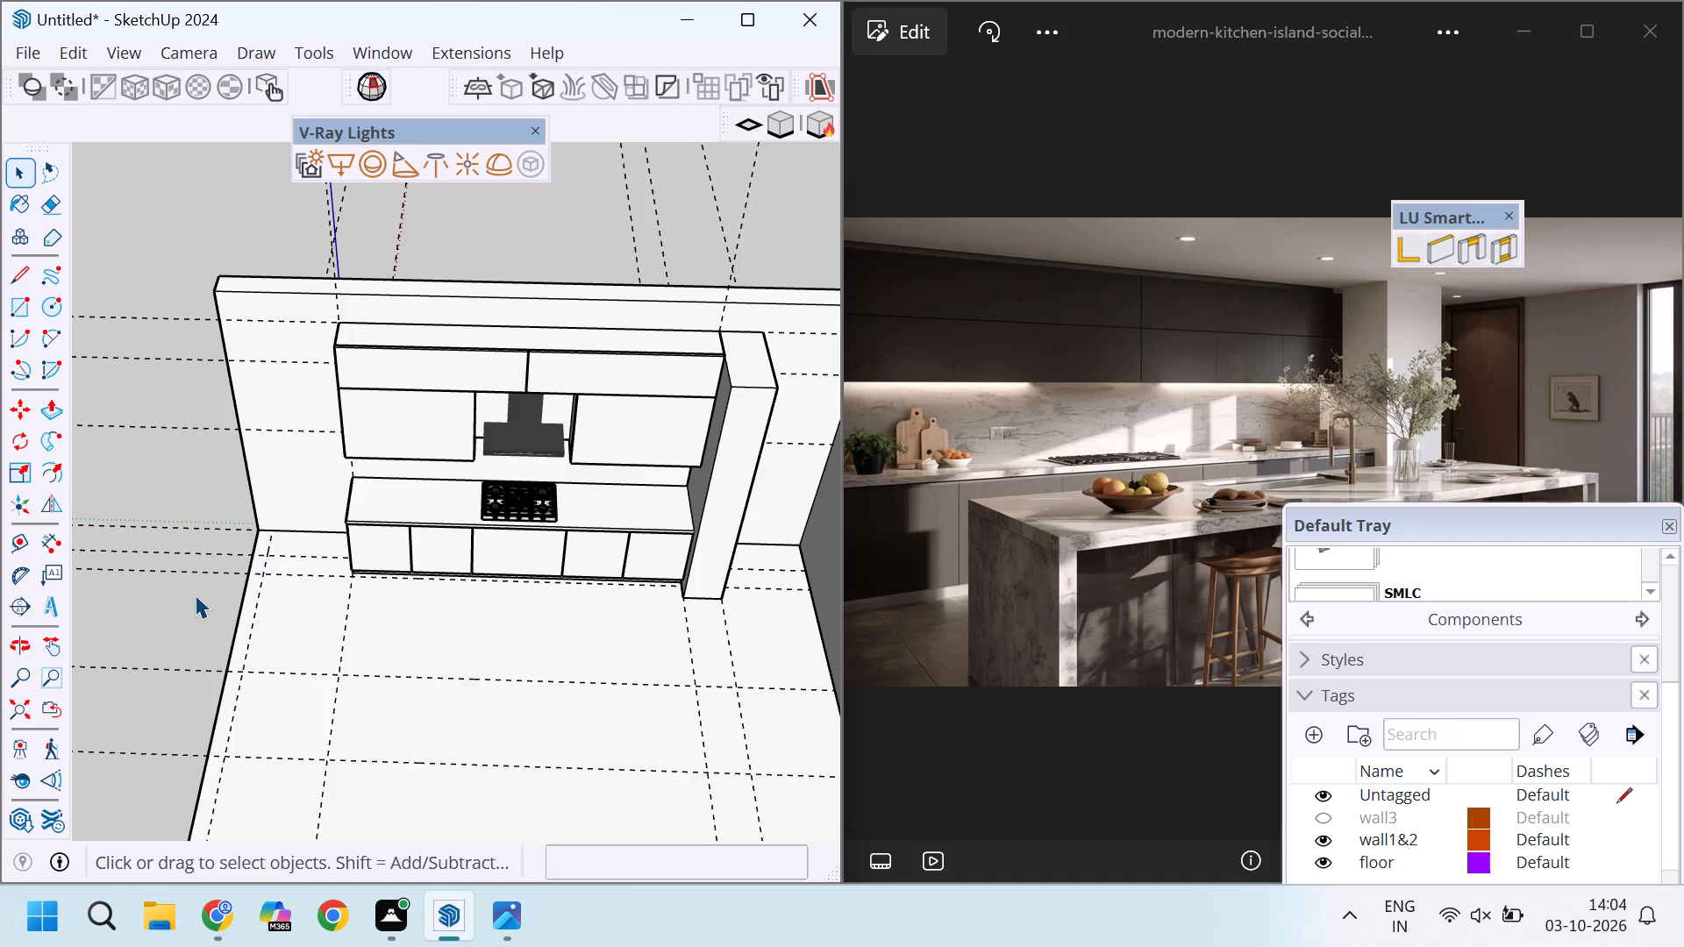
Inspect the chimney hood above the hob, from its front and side down to its underside.
scroll(475, 346, up, 1)
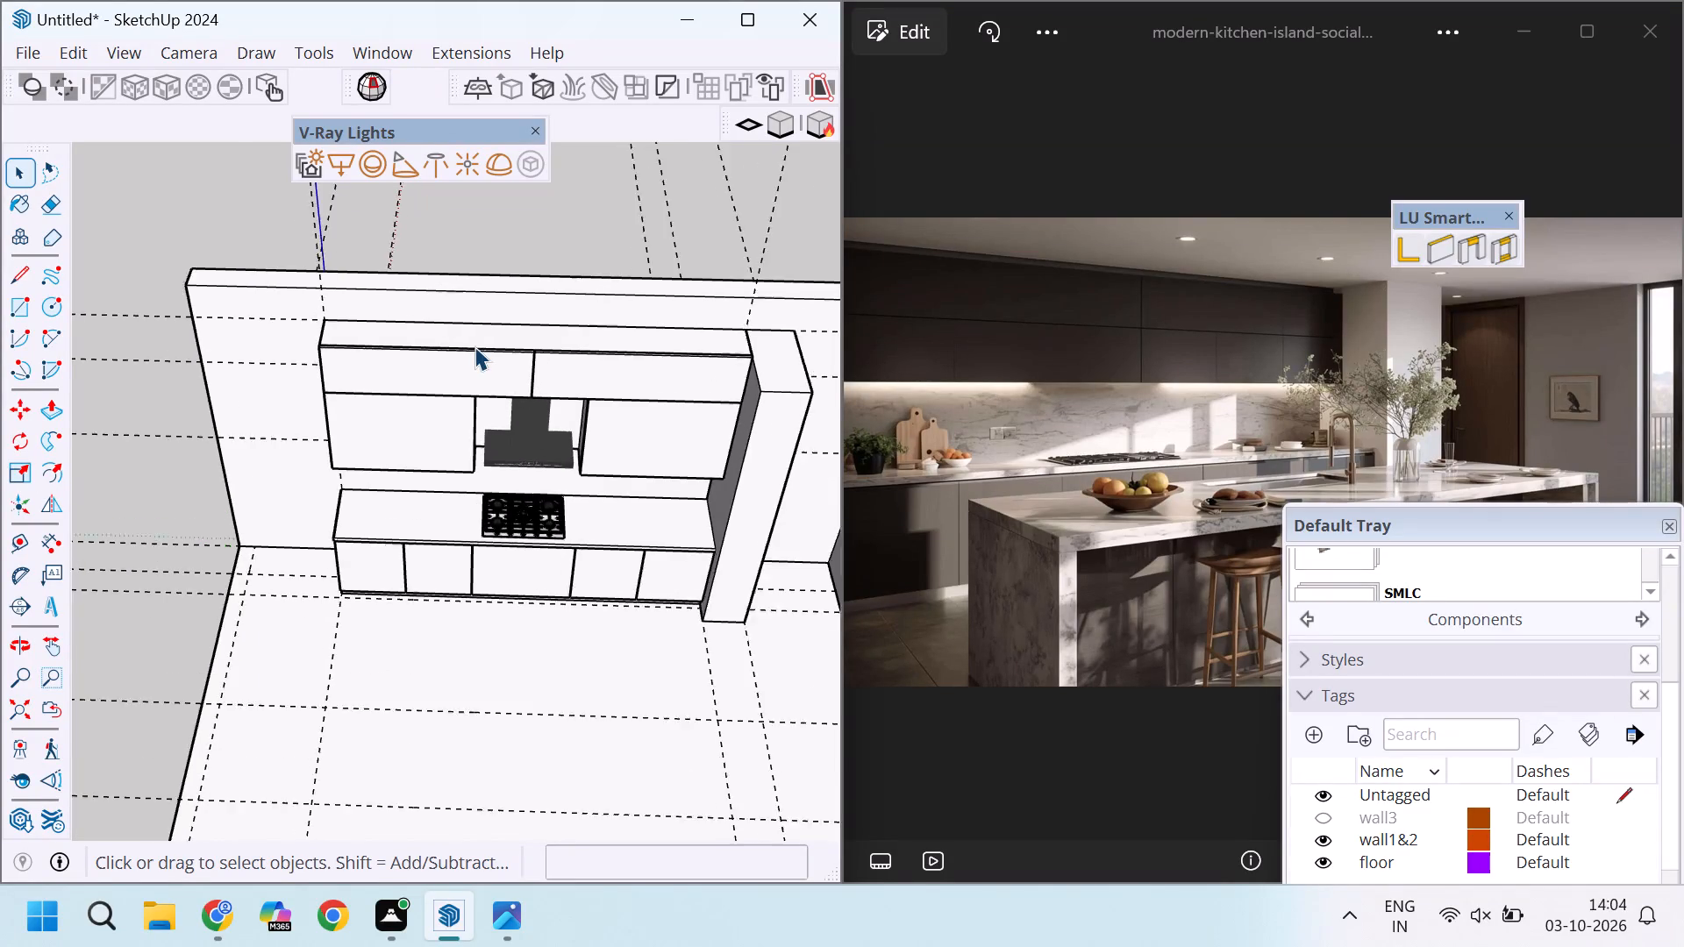
scroll(475, 346, up, 13)
scroll(565, 461, up, 4)
scroll(553, 559, up, 2)
middle_drag(550, 559, 429, 513)
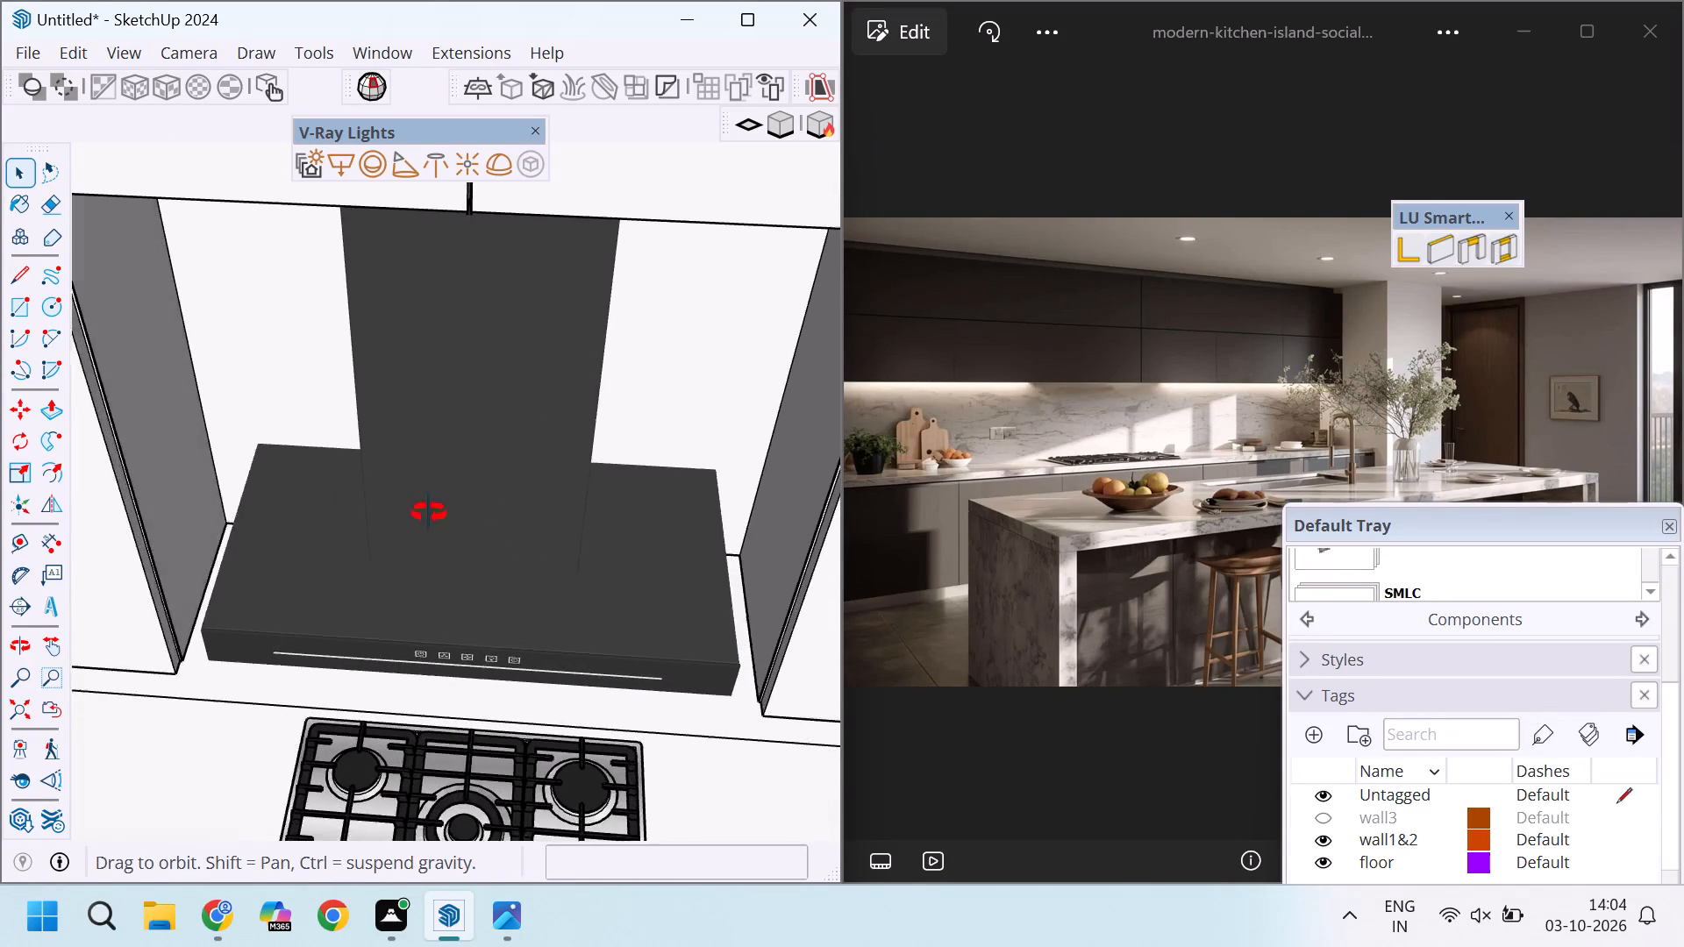
middle_drag(429, 513, 380, 442)
scroll(369, 424, down, 11)
scroll(425, 511, up, 13)
middle_drag(487, 479, 450, 463)
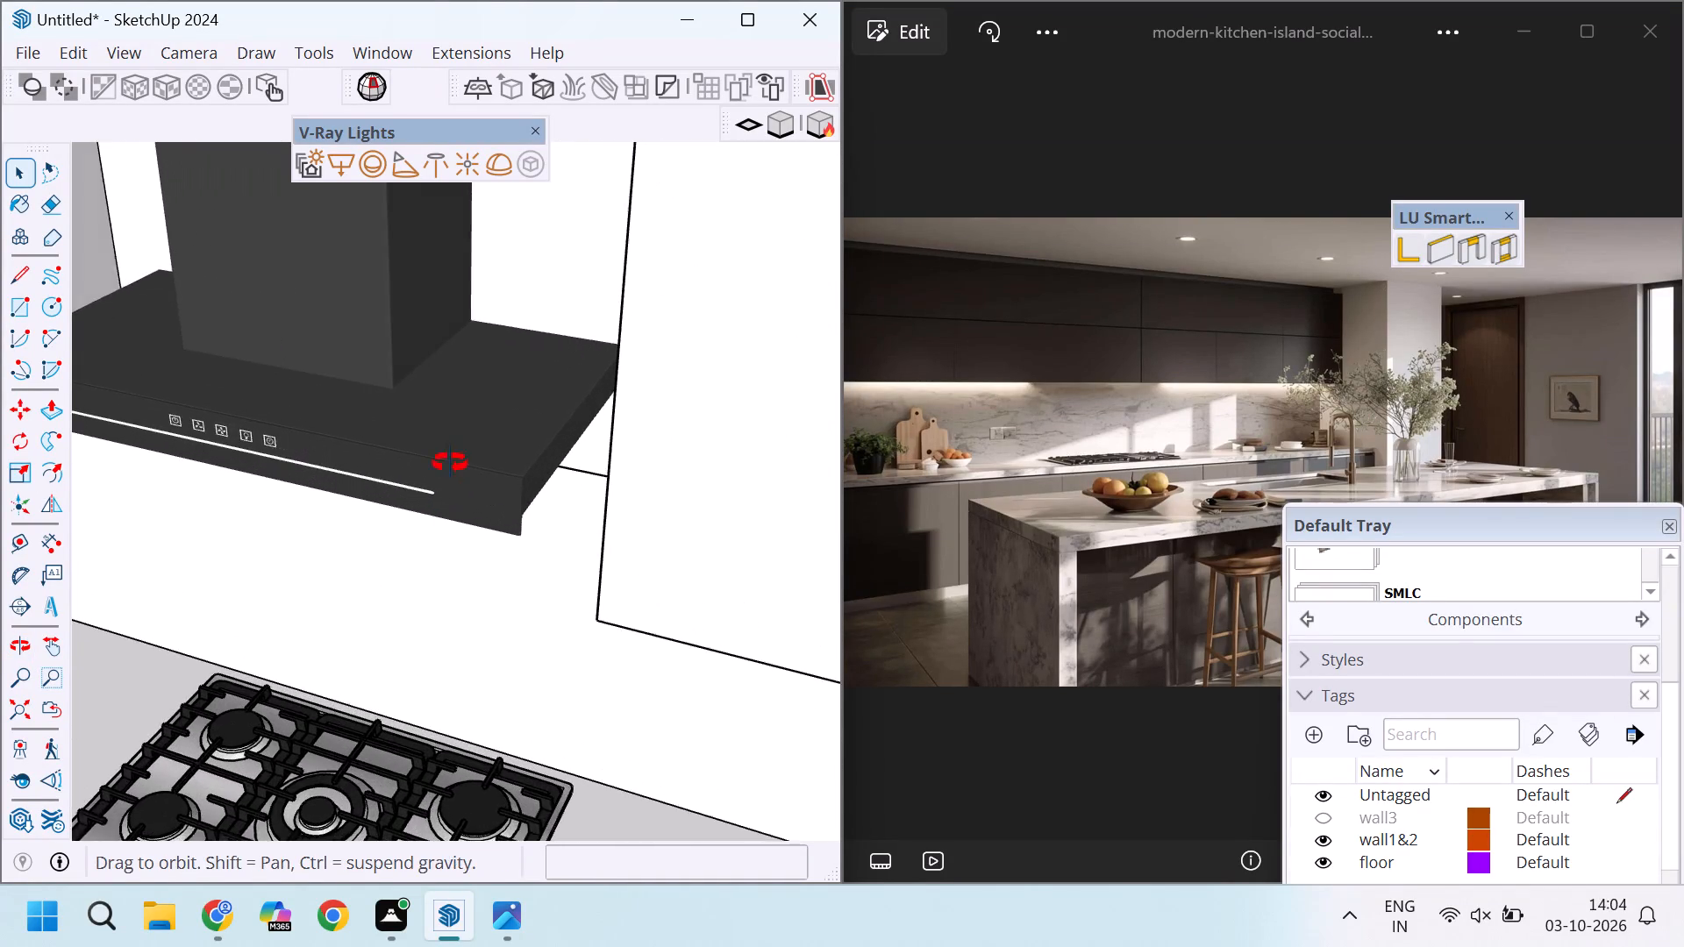
middle_drag(450, 463, 403, 324)
scroll(425, 327, down, 5)
middle_drag(353, 463, 441, 317)
scroll(410, 335, up, 3)
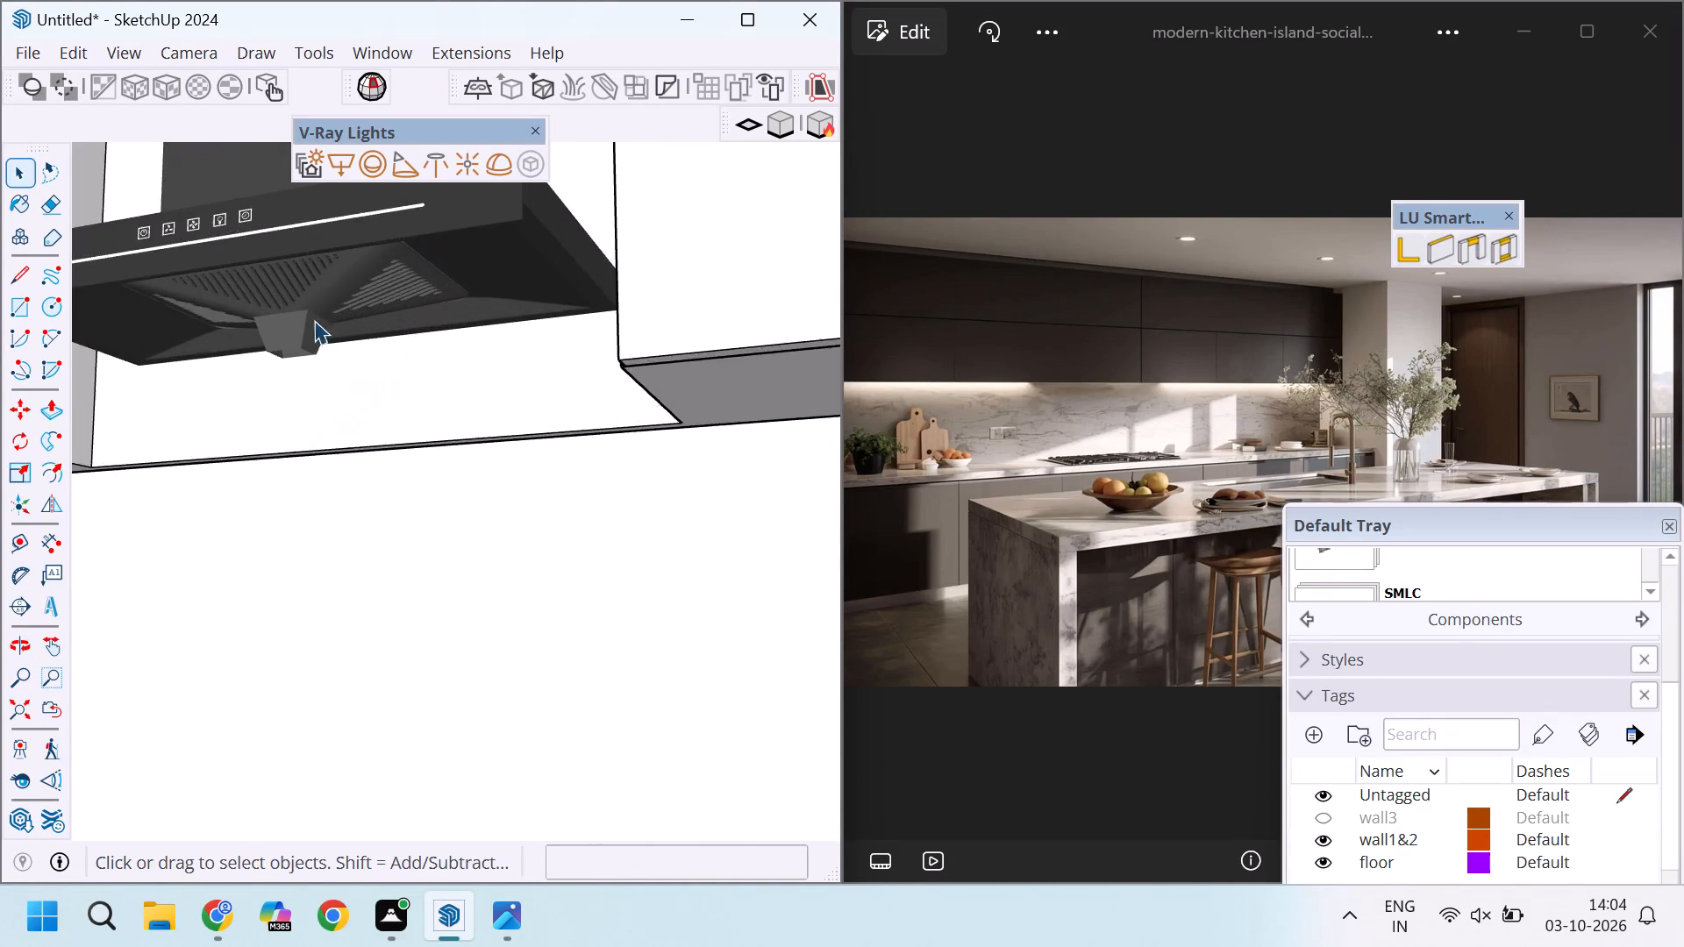
scroll(314, 320, up, 9)
click(306, 345)
scroll(306, 345, down, 11)
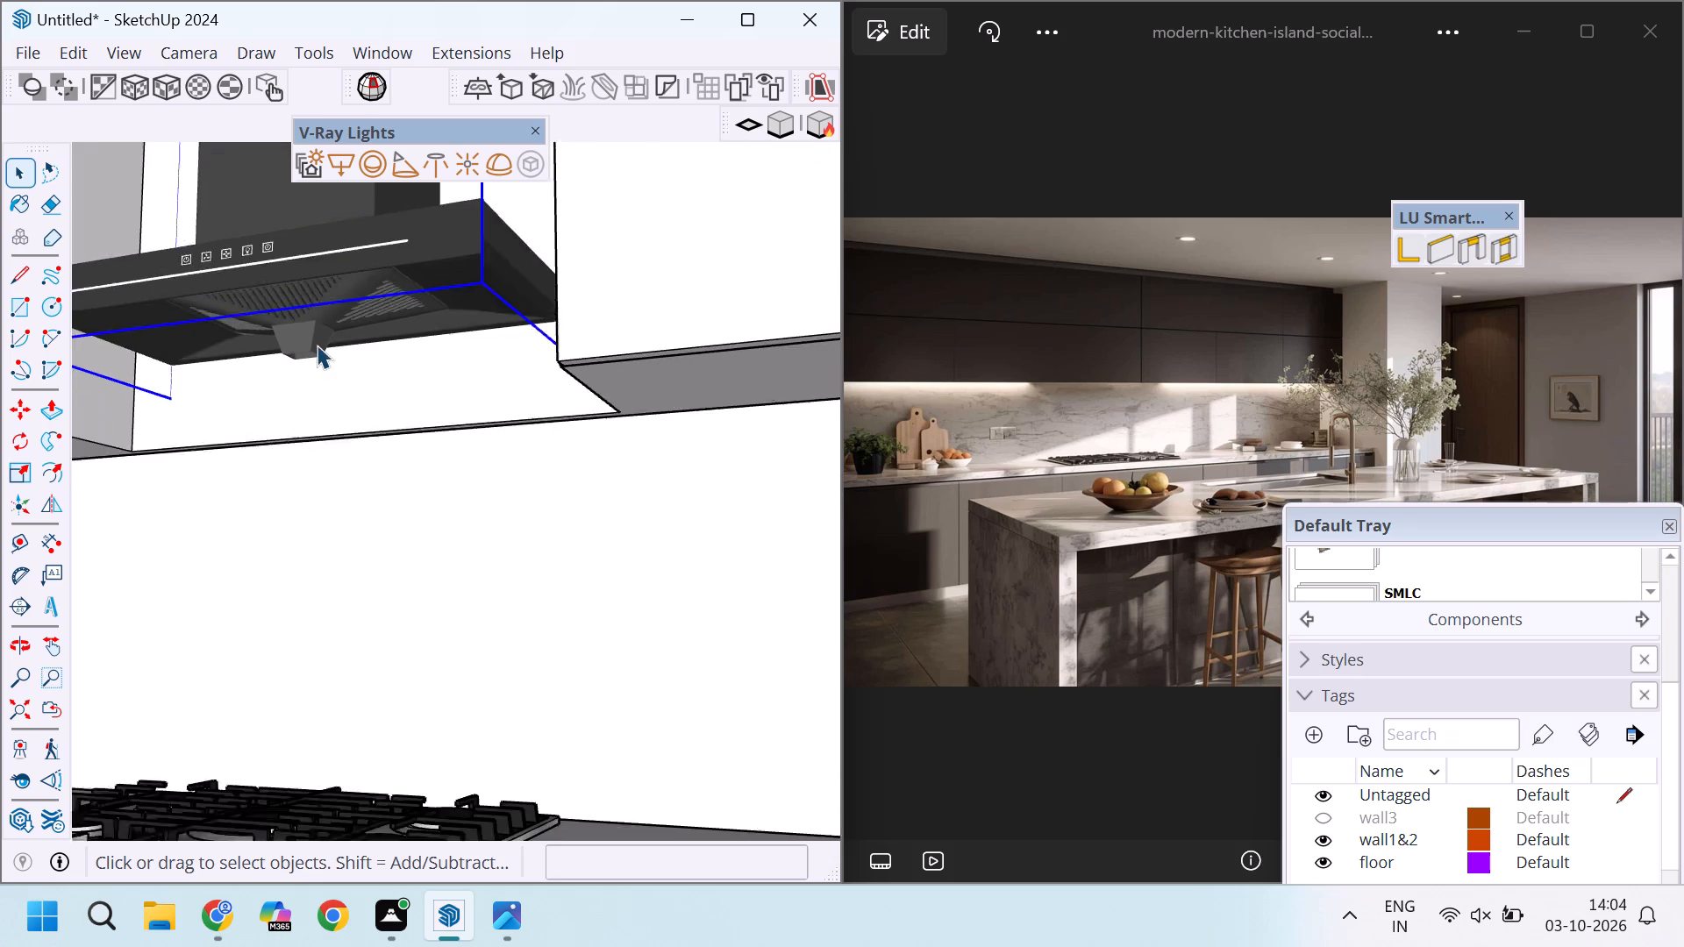
scroll(317, 345, down, 7)
scroll(348, 424, up, 11)
scroll(383, 462, down, 6)
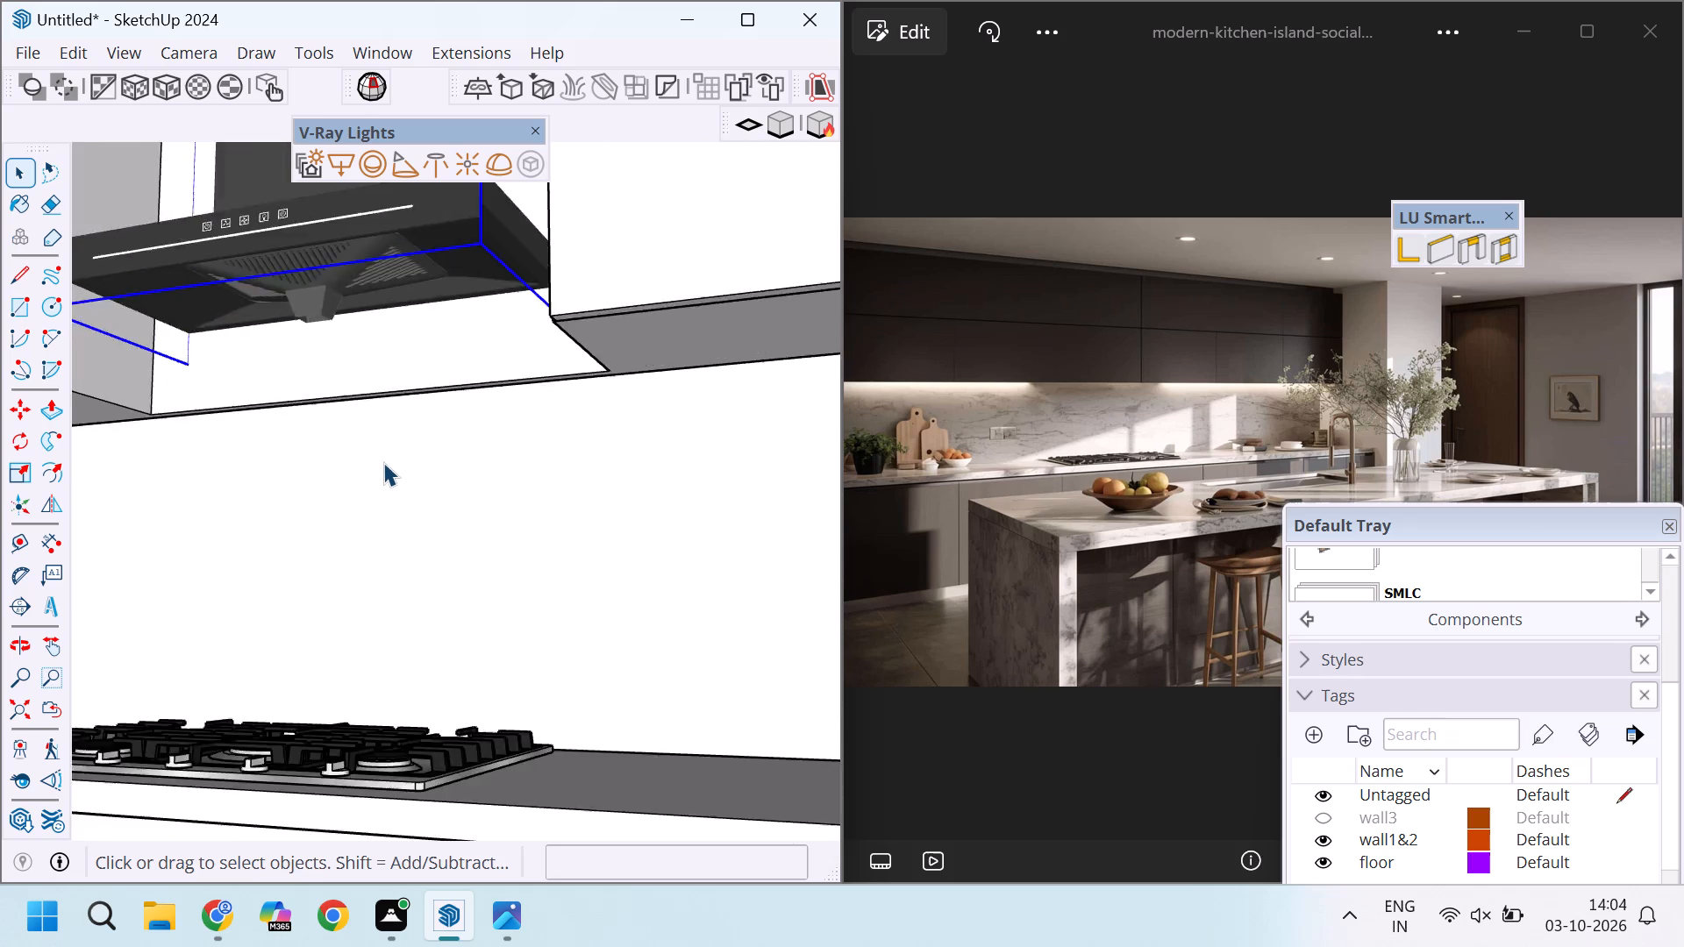
scroll(383, 462, down, 12)
scroll(380, 372, up, 10)
scroll(432, 487, down, 9)
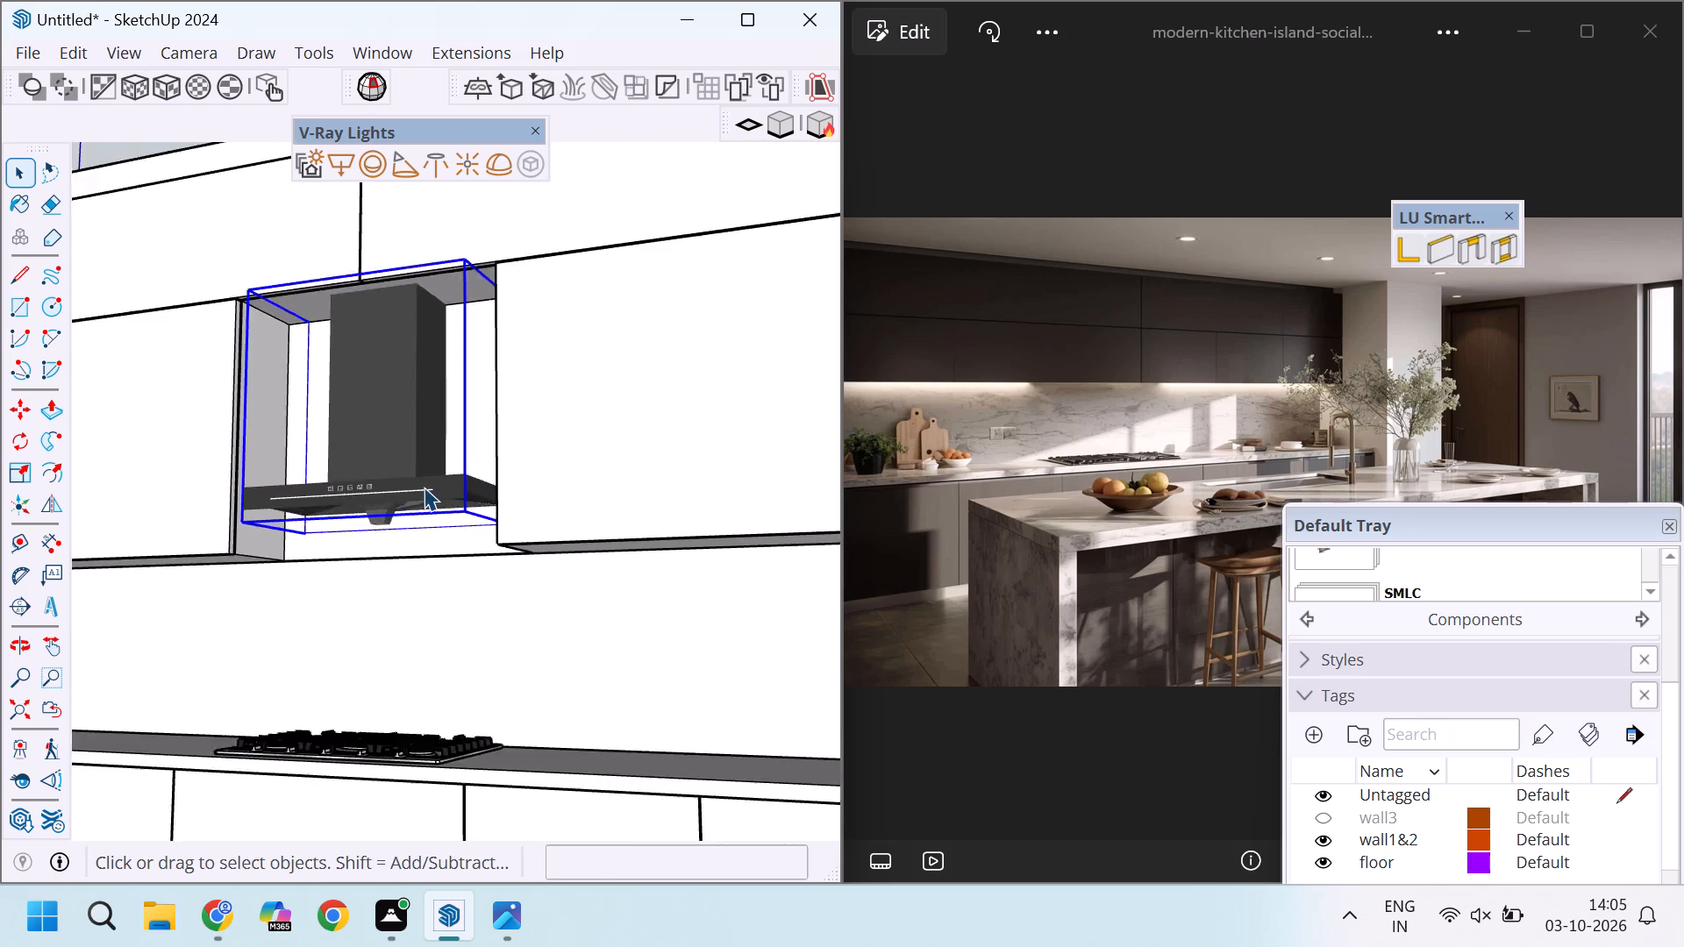
scroll(424, 487, down, 3)
scroll(372, 452, up, 11)
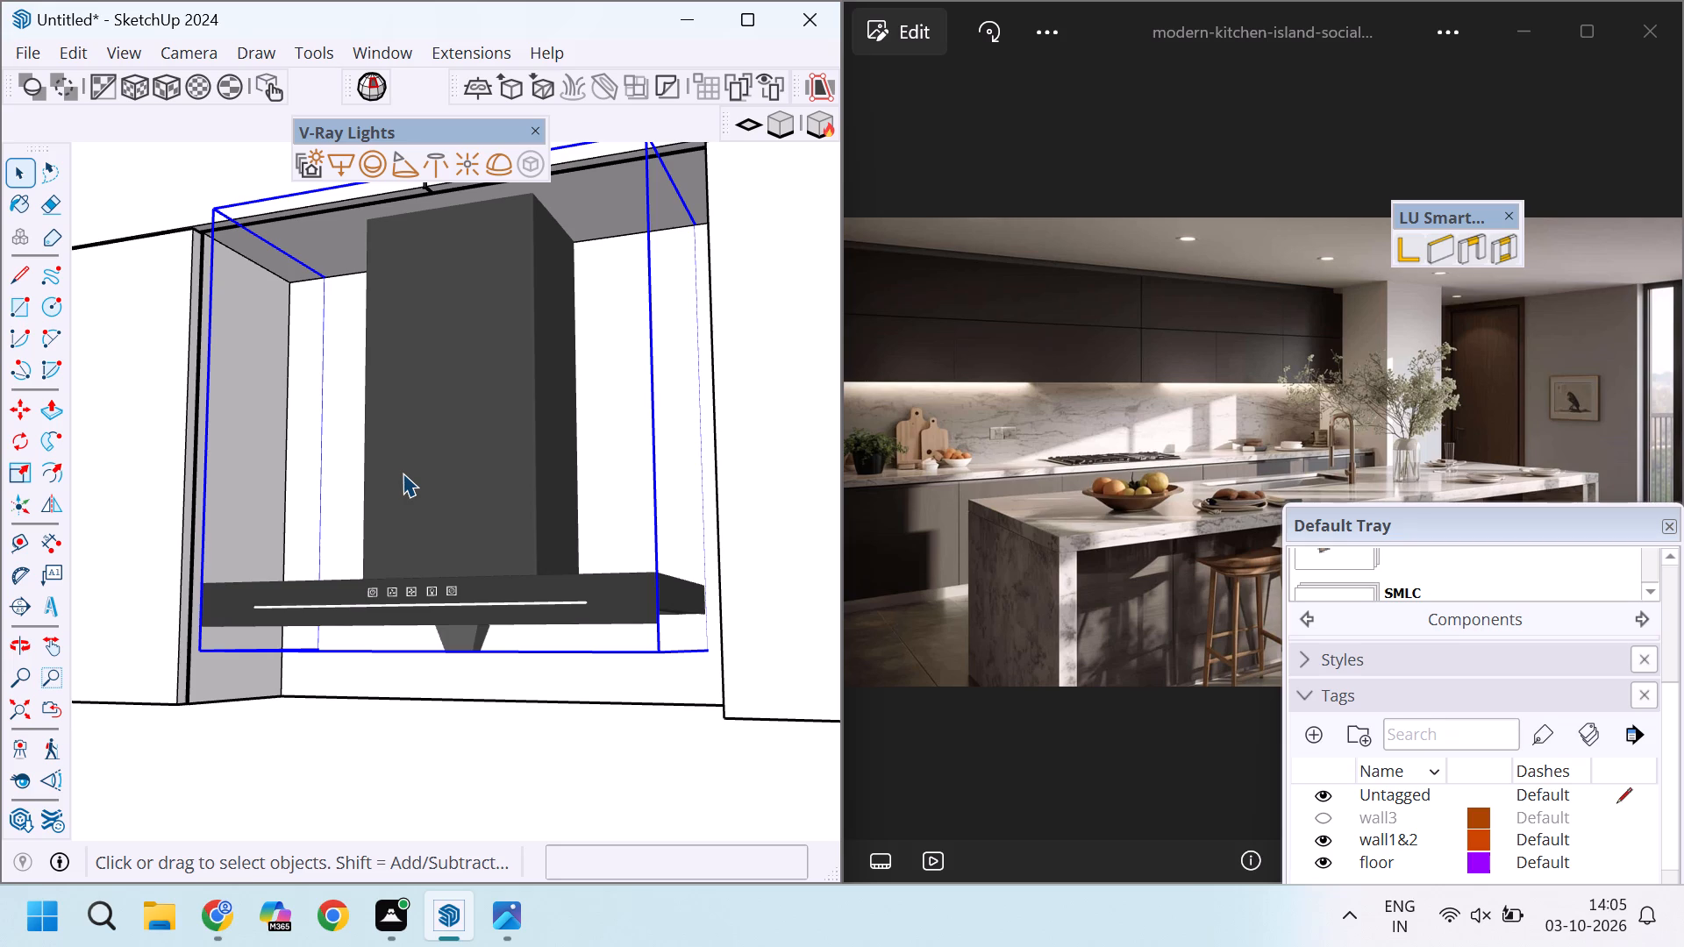
scroll(403, 473, down, 17)
click(515, 266)
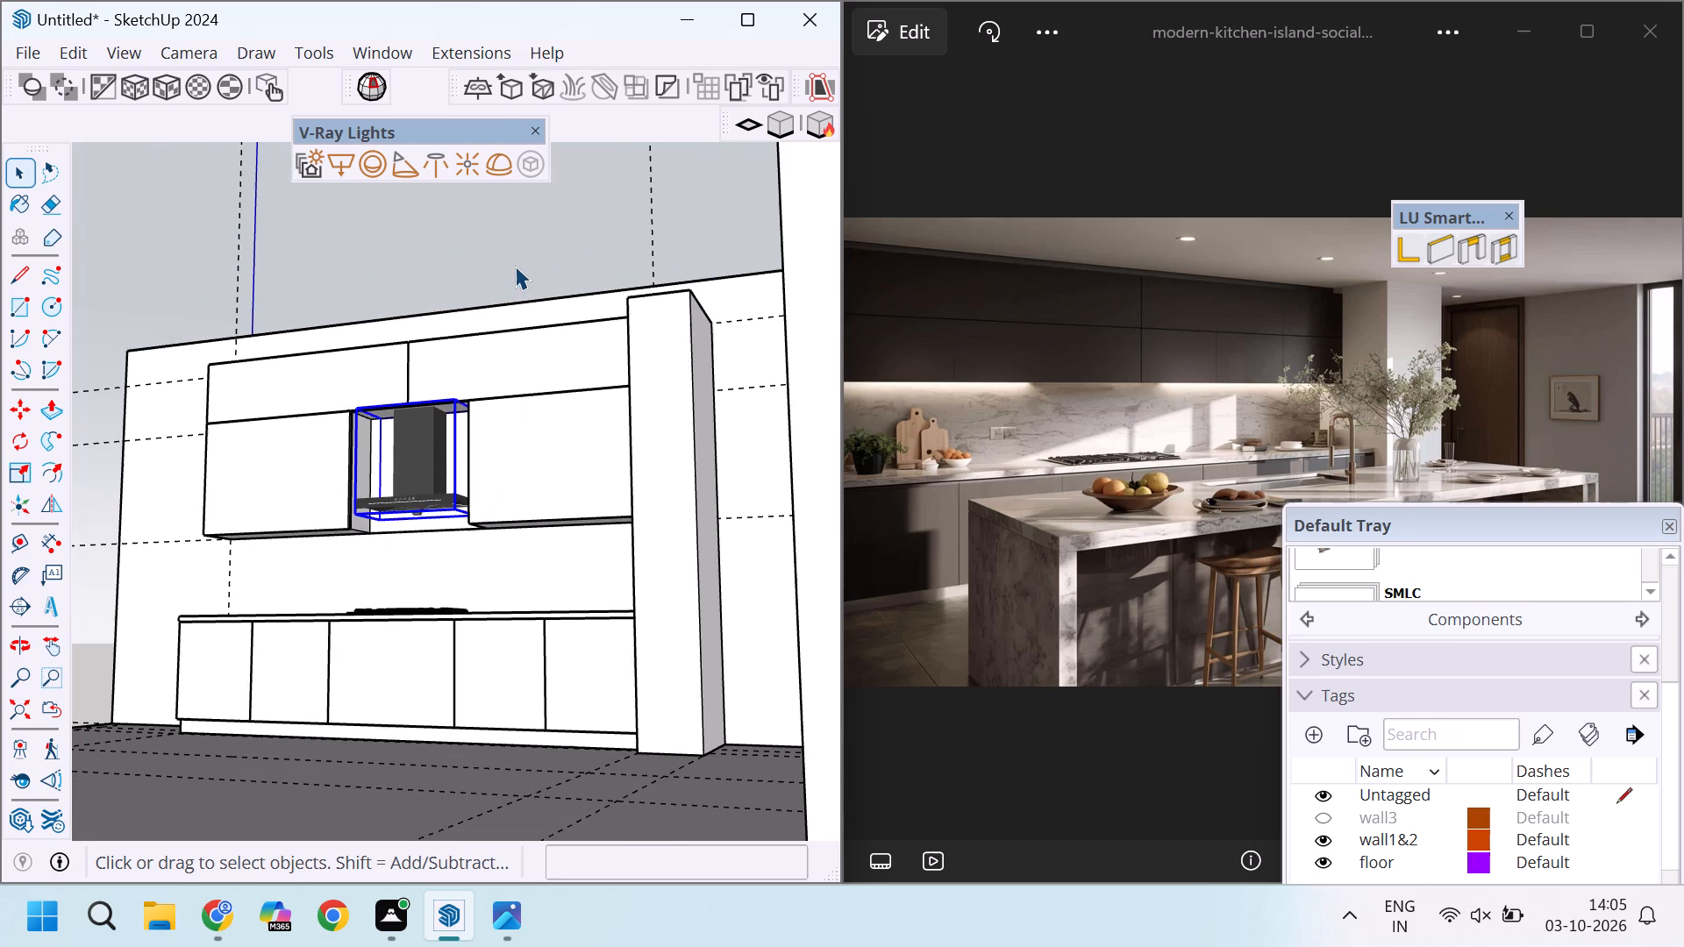
Examine the selected chimney's control strip and underside, and where its duct meets the upper cabinets.
scroll(465, 302, down, 7)
scroll(467, 386, up, 10)
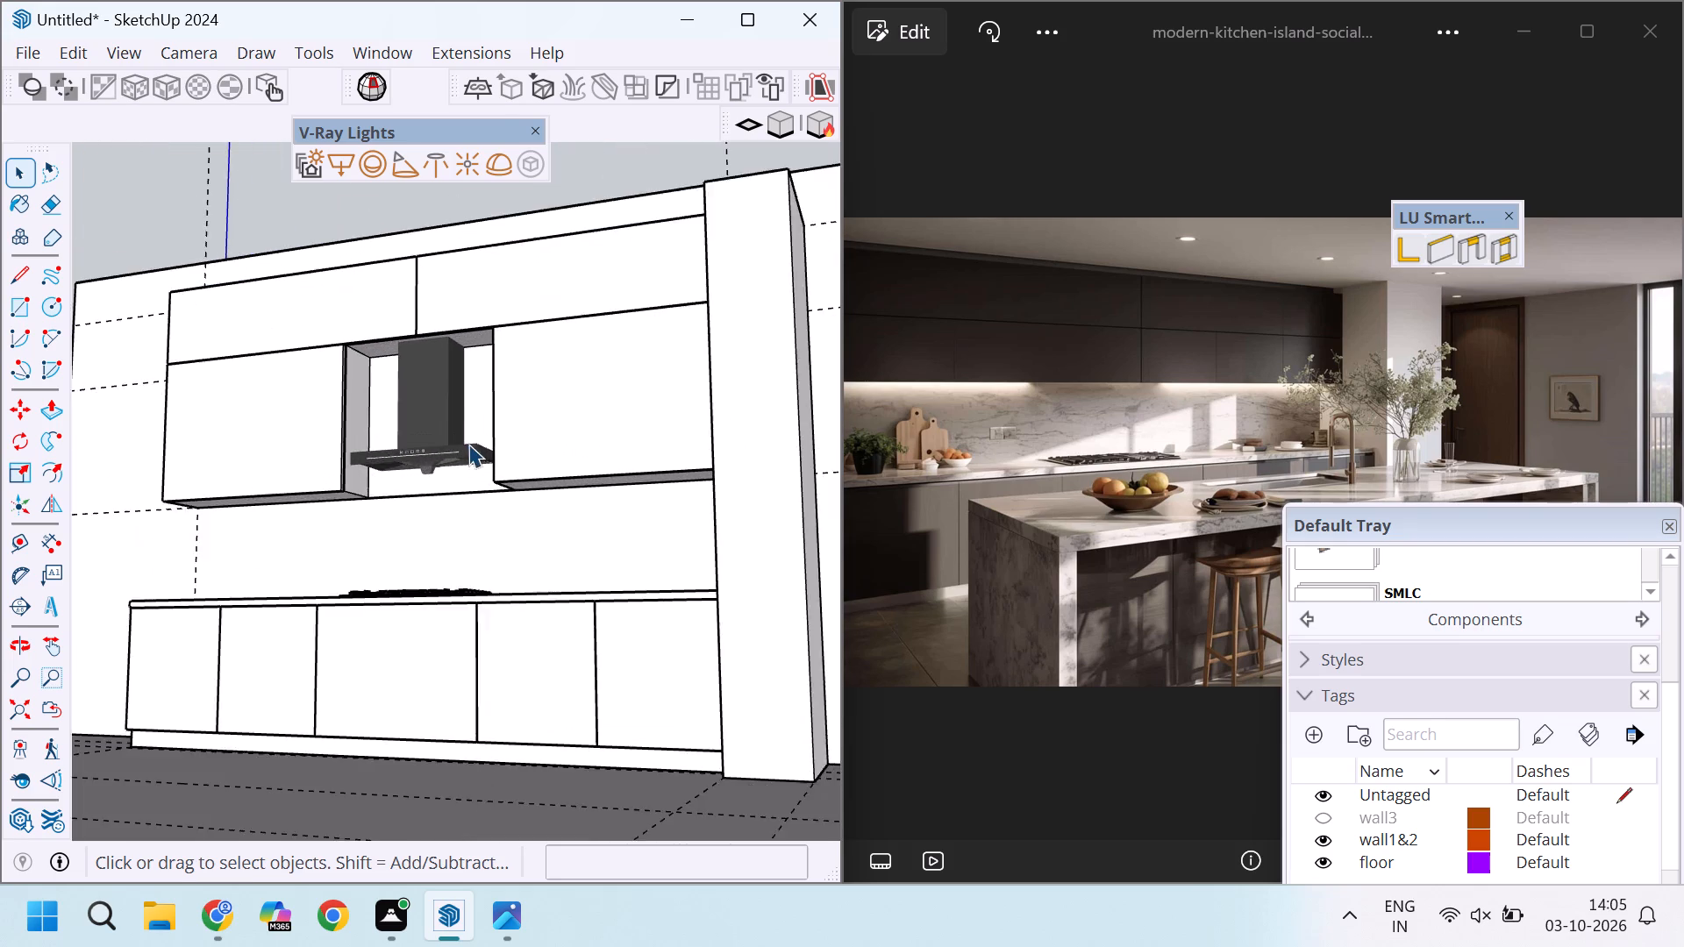
scroll(468, 444, up, 7)
click(455, 457)
scroll(439, 444, up, 3)
scroll(302, 465, up, 3)
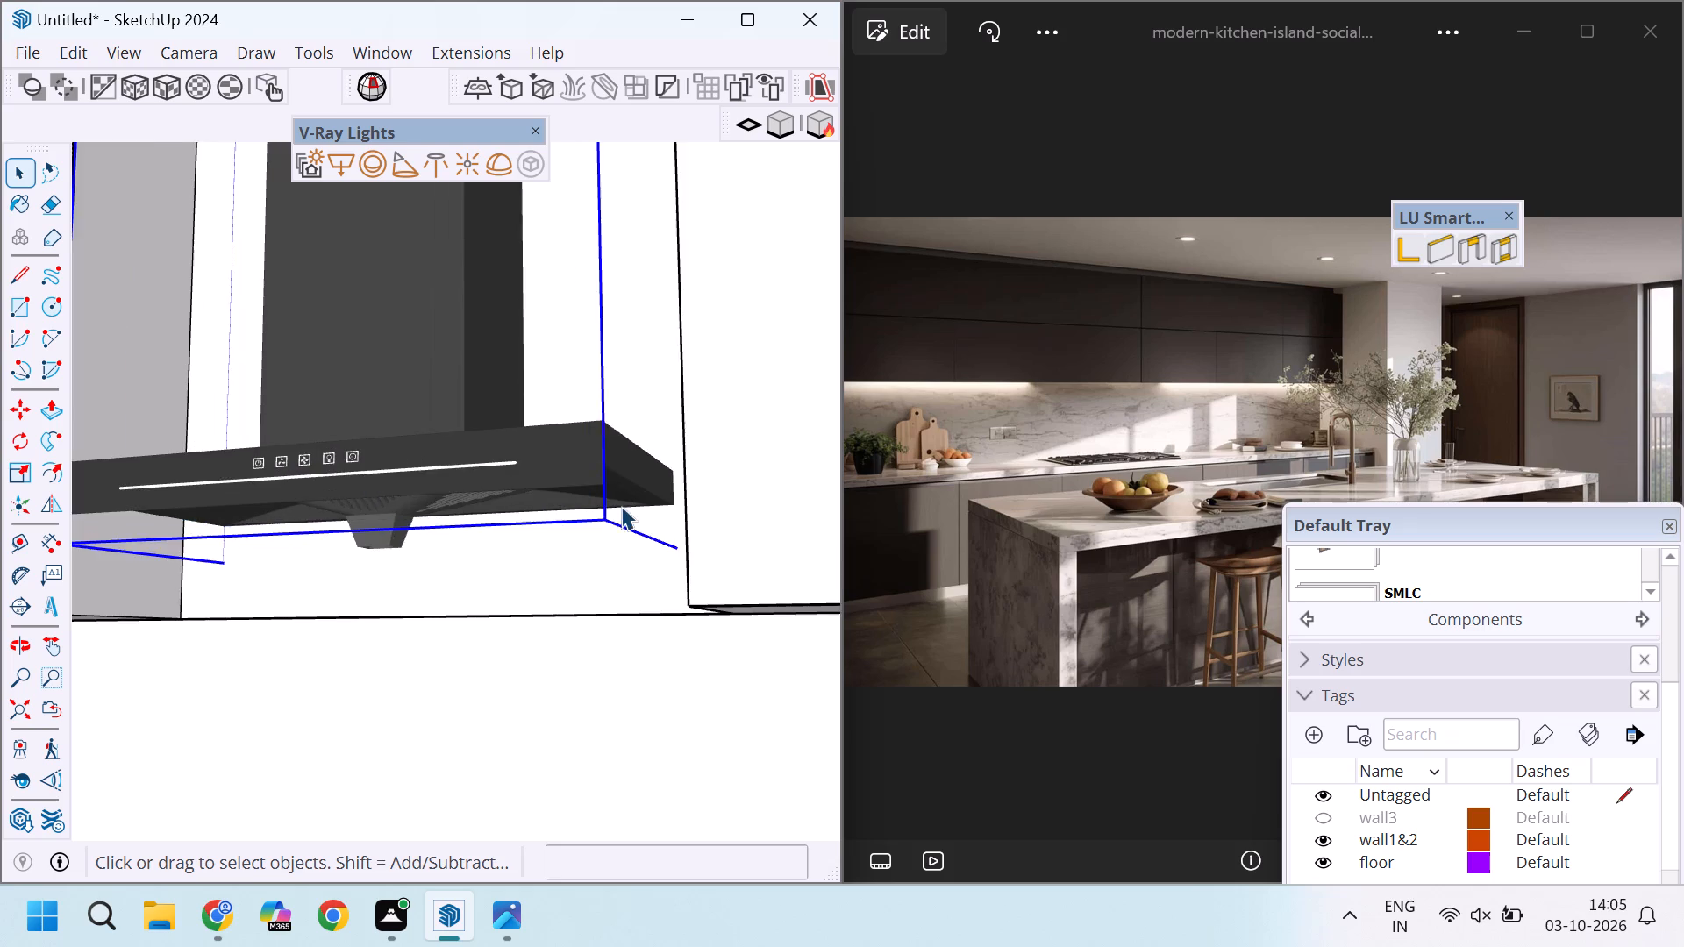
scroll(635, 506, down, 10)
scroll(447, 495, up, 16)
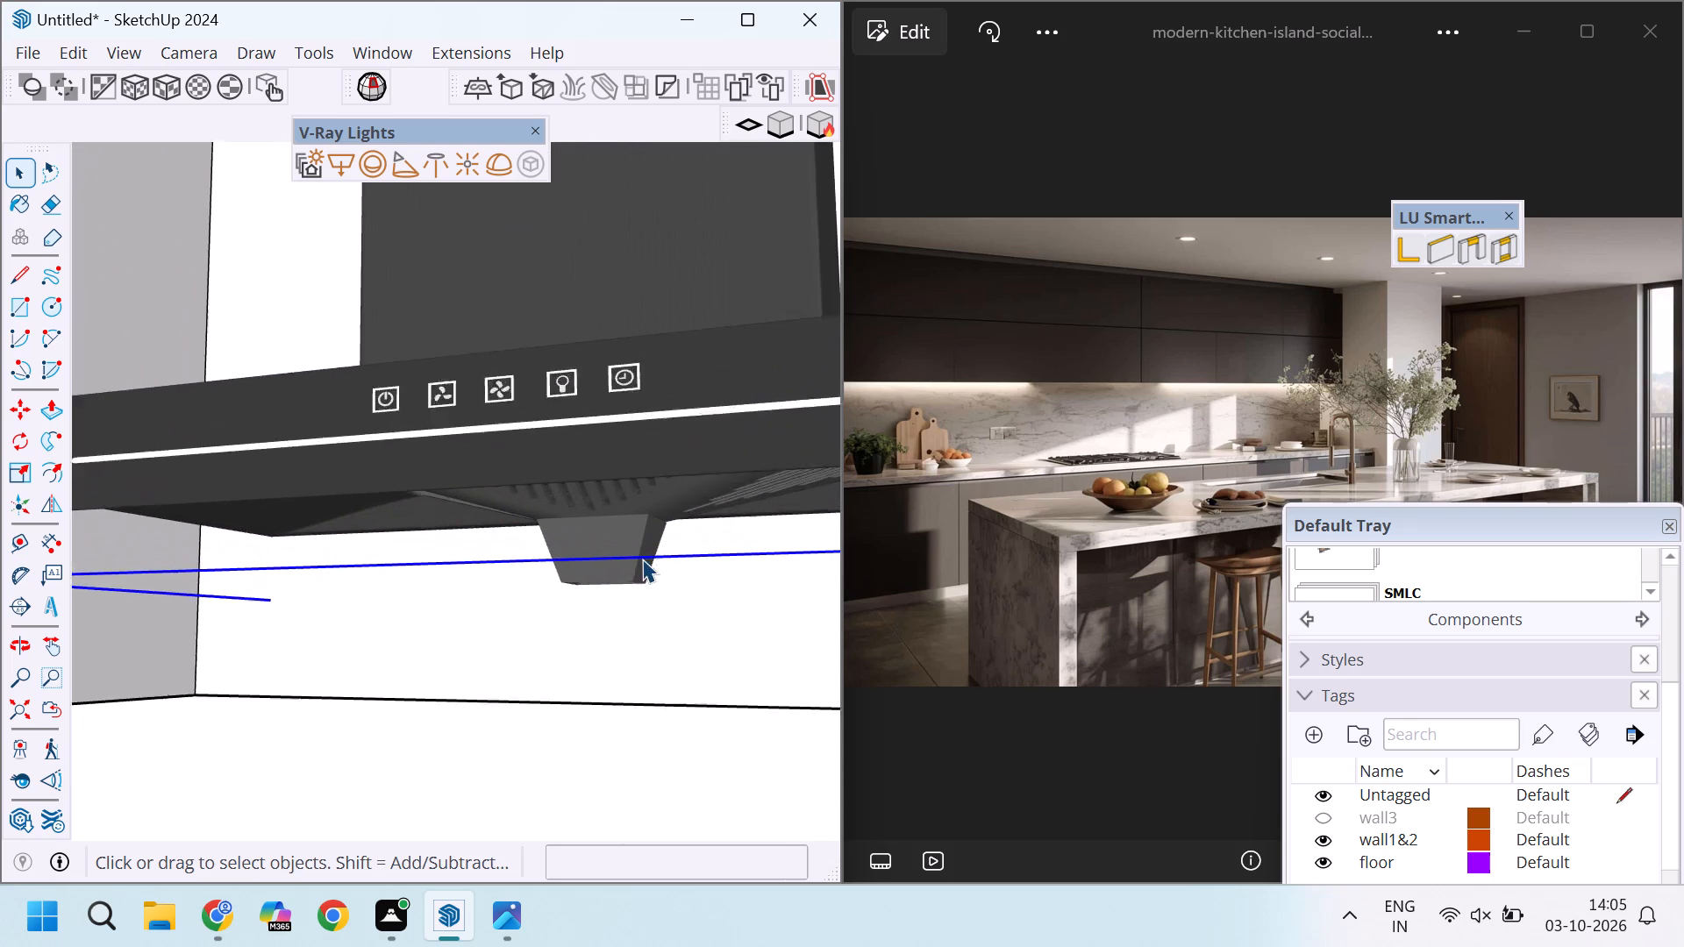
scroll(642, 559, up, 5)
scroll(569, 553, down, 5)
scroll(547, 445, up, 4)
scroll(604, 378, up, 3)
scroll(610, 367, down, 12)
scroll(399, 393, down, 12)
scroll(503, 352, up, 2)
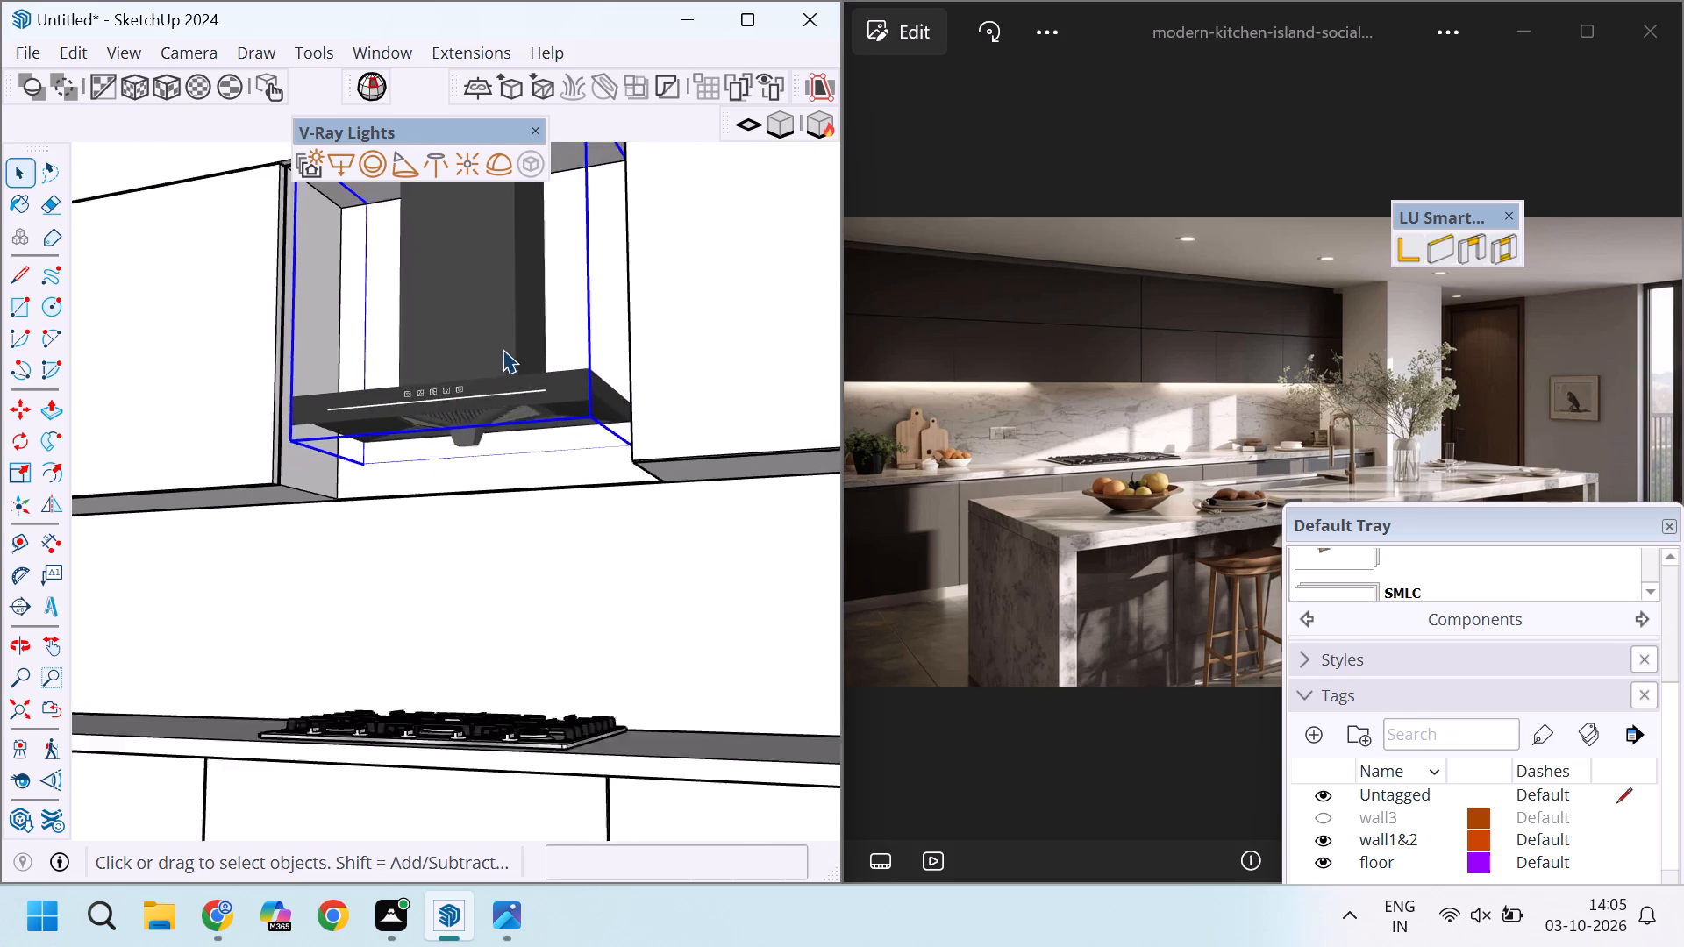
scroll(503, 349, up, 3)
scroll(503, 347, down, 5)
scroll(584, 454, down, 6)
scroll(559, 319, up, 17)
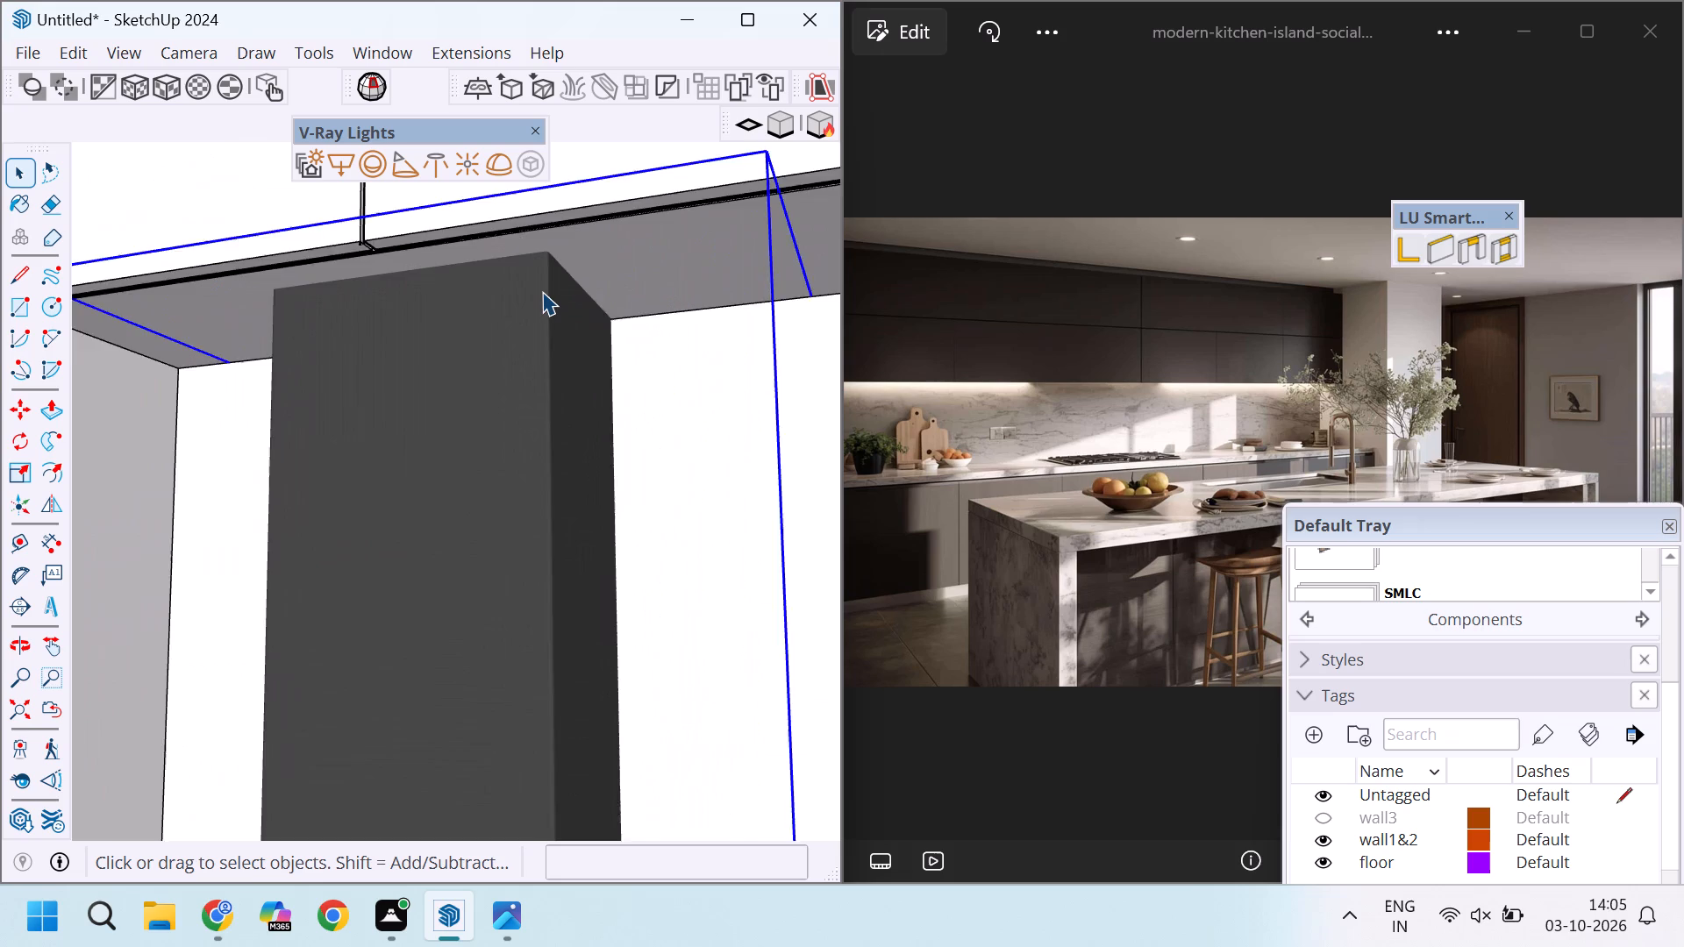
scroll(542, 291, up, 4)
scroll(541, 337, down, 11)
scroll(562, 345, up, 3)
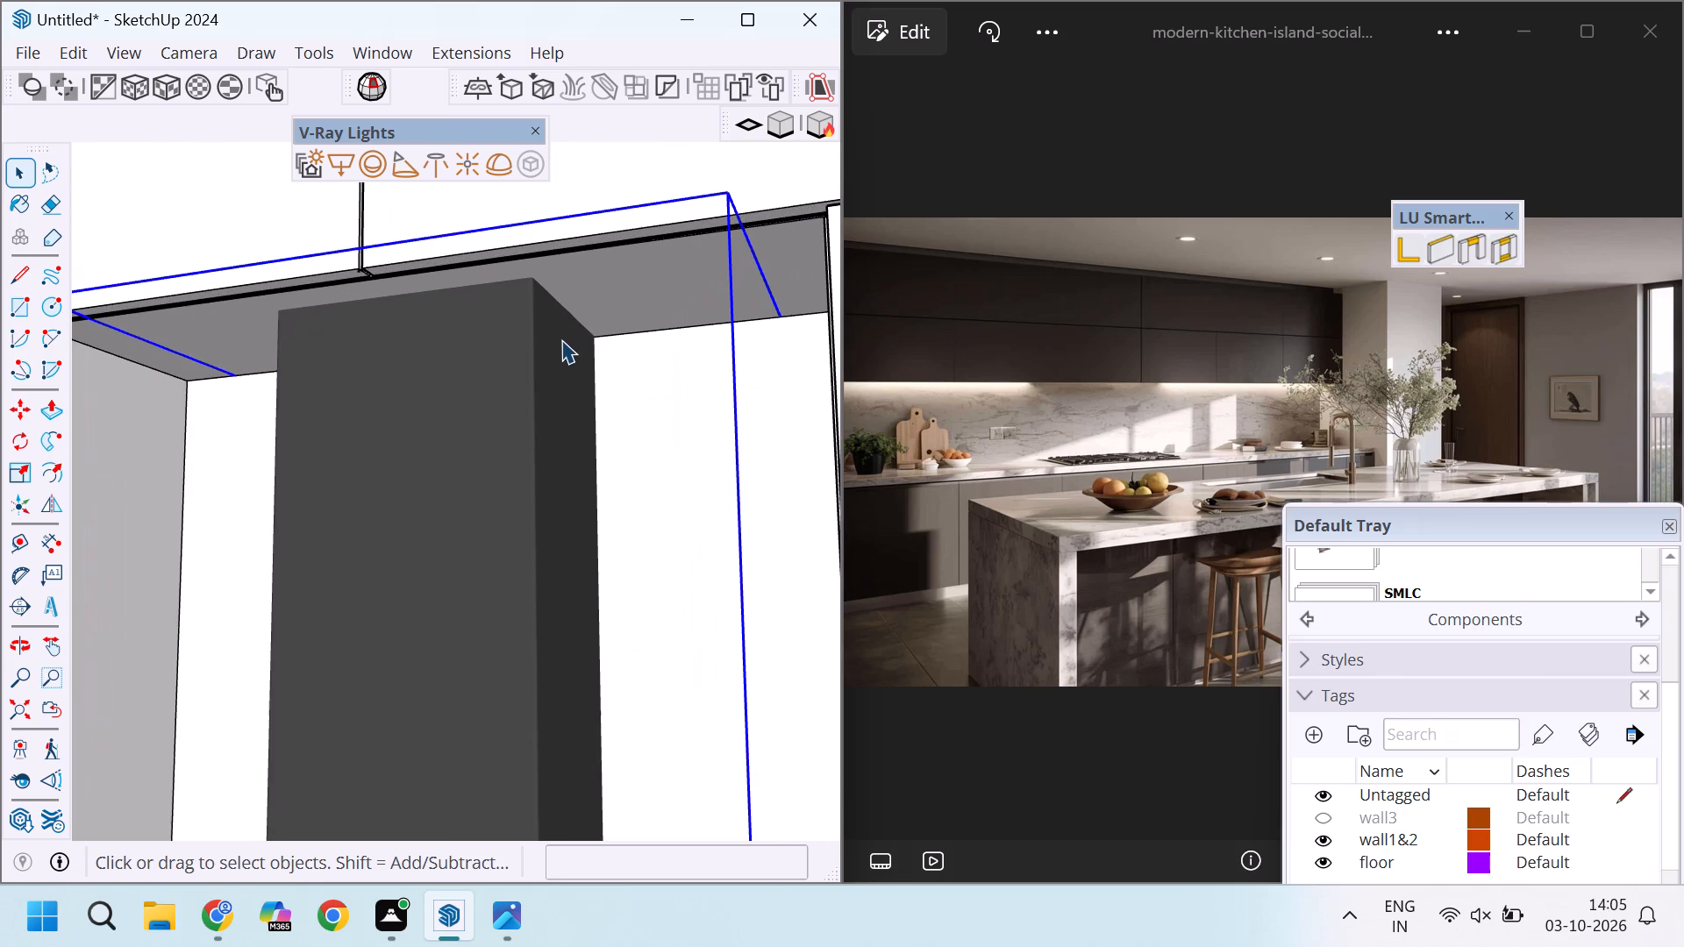
scroll(474, 367, up, 4)
scroll(509, 280, down, 4)
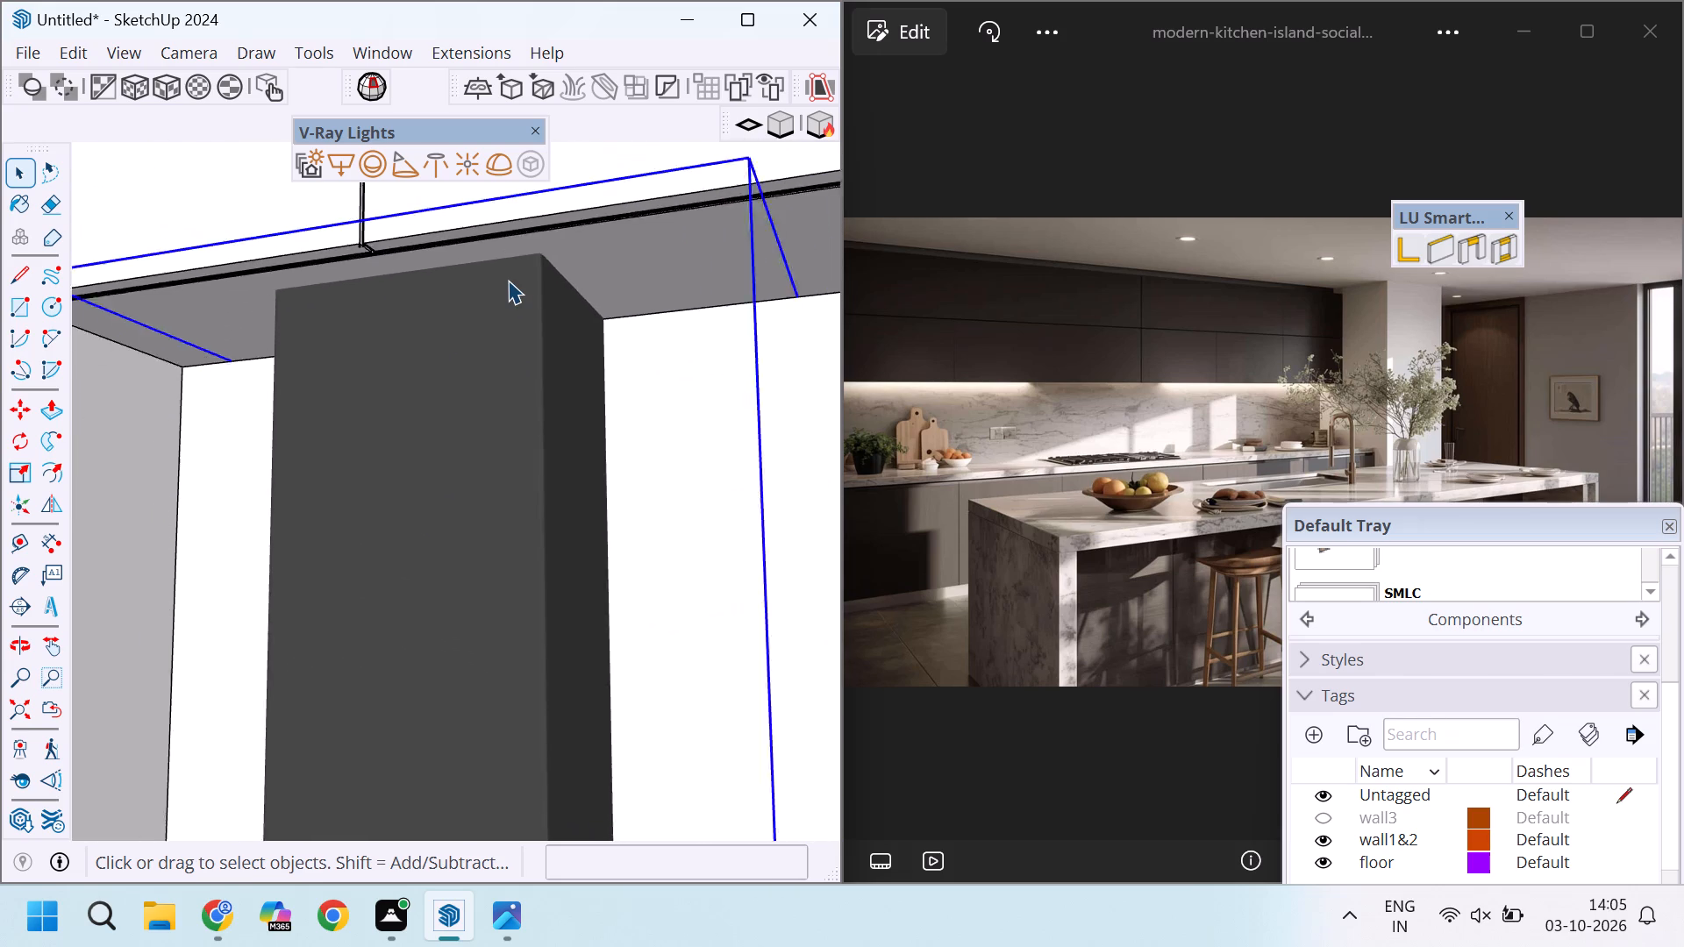
scroll(508, 280, down, 13)
scroll(531, 468, up, 13)
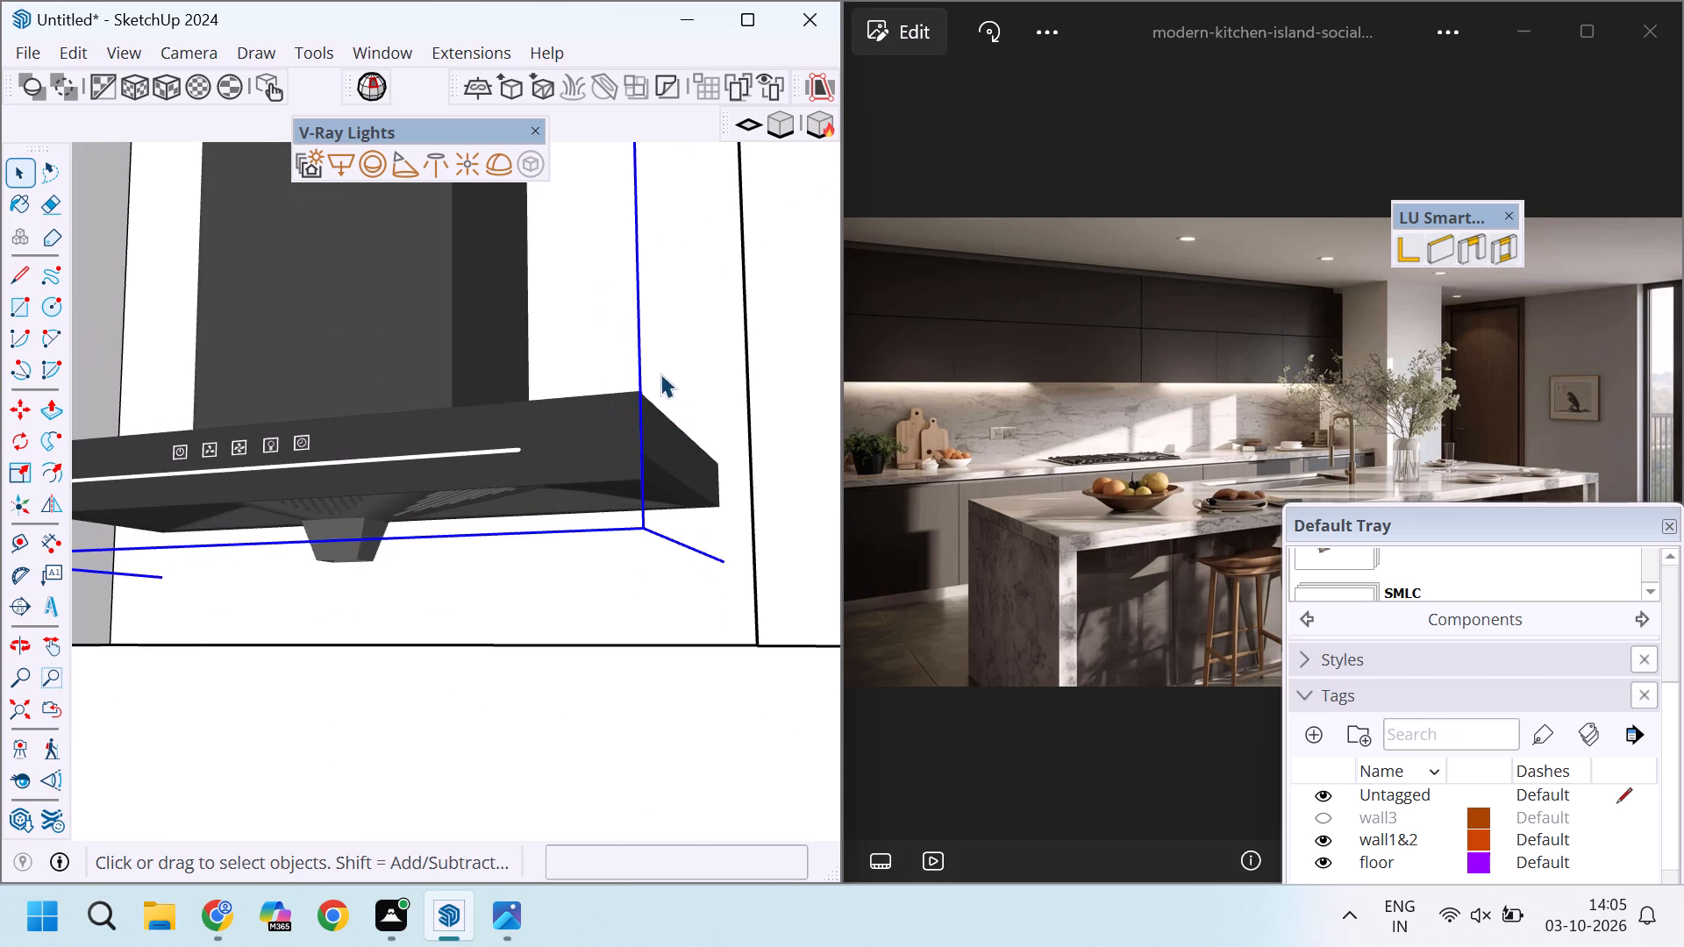
scroll(660, 374, up, 6)
scroll(596, 401, down, 11)
scroll(408, 517, up, 9)
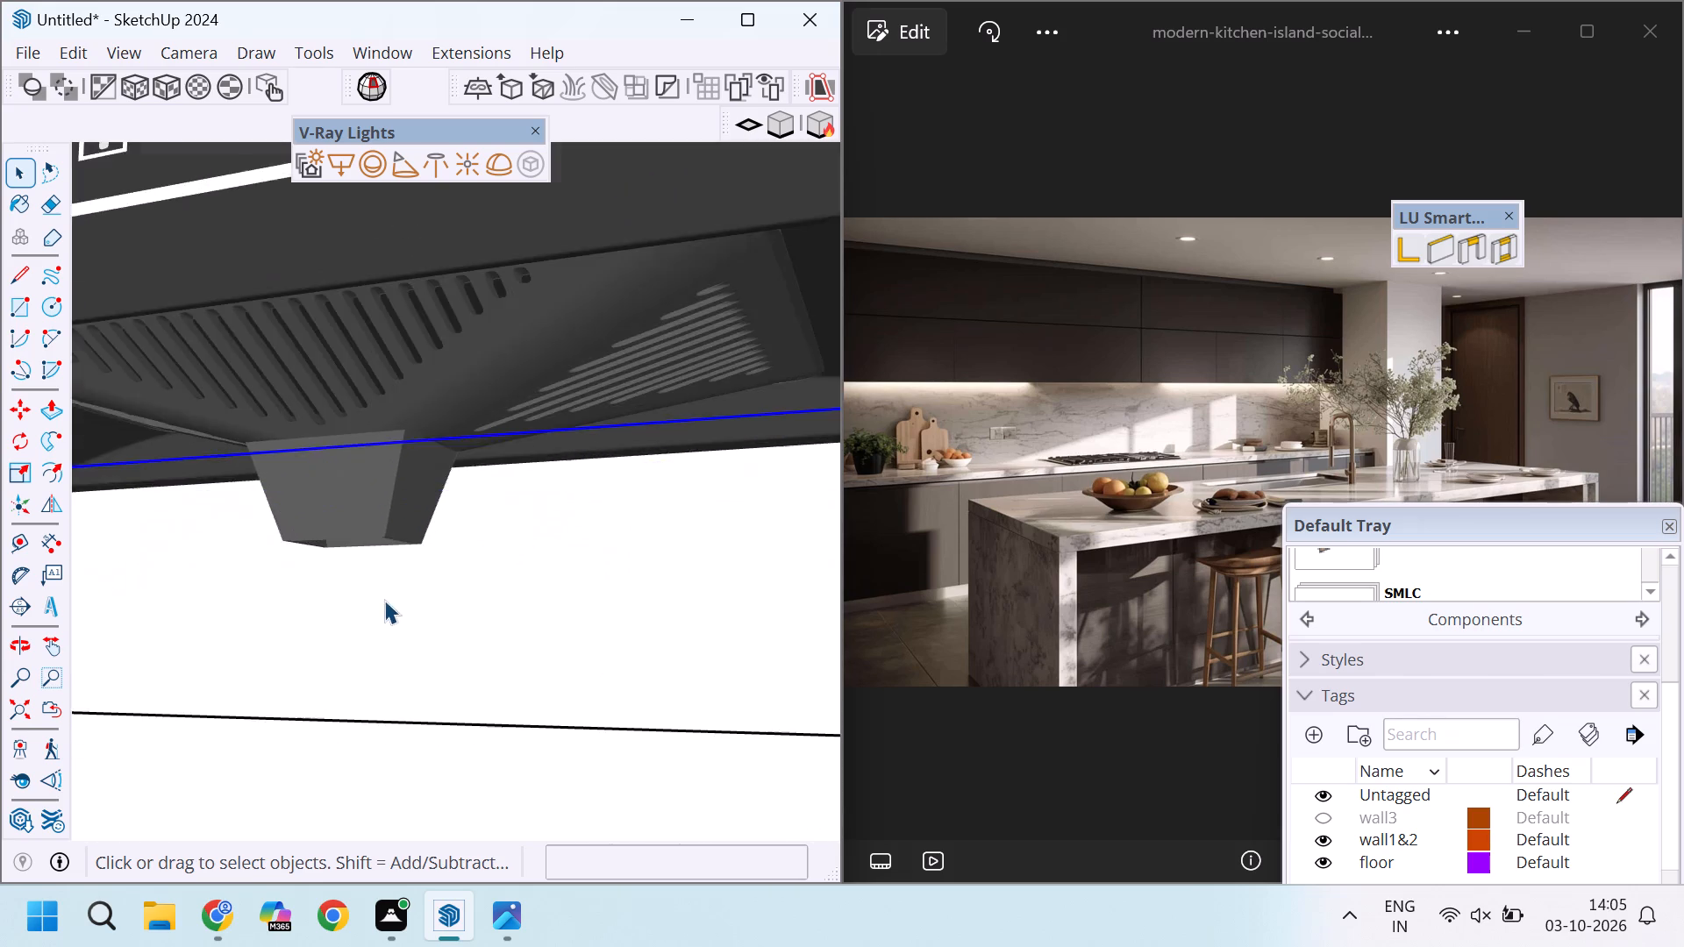
scroll(425, 563, down, 17)
scroll(528, 381, up, 1)
Check the chimney's fit in the opening between the wall cabinets, viewing it from above, the side and the front.
middle_drag(528, 455, 544, 543)
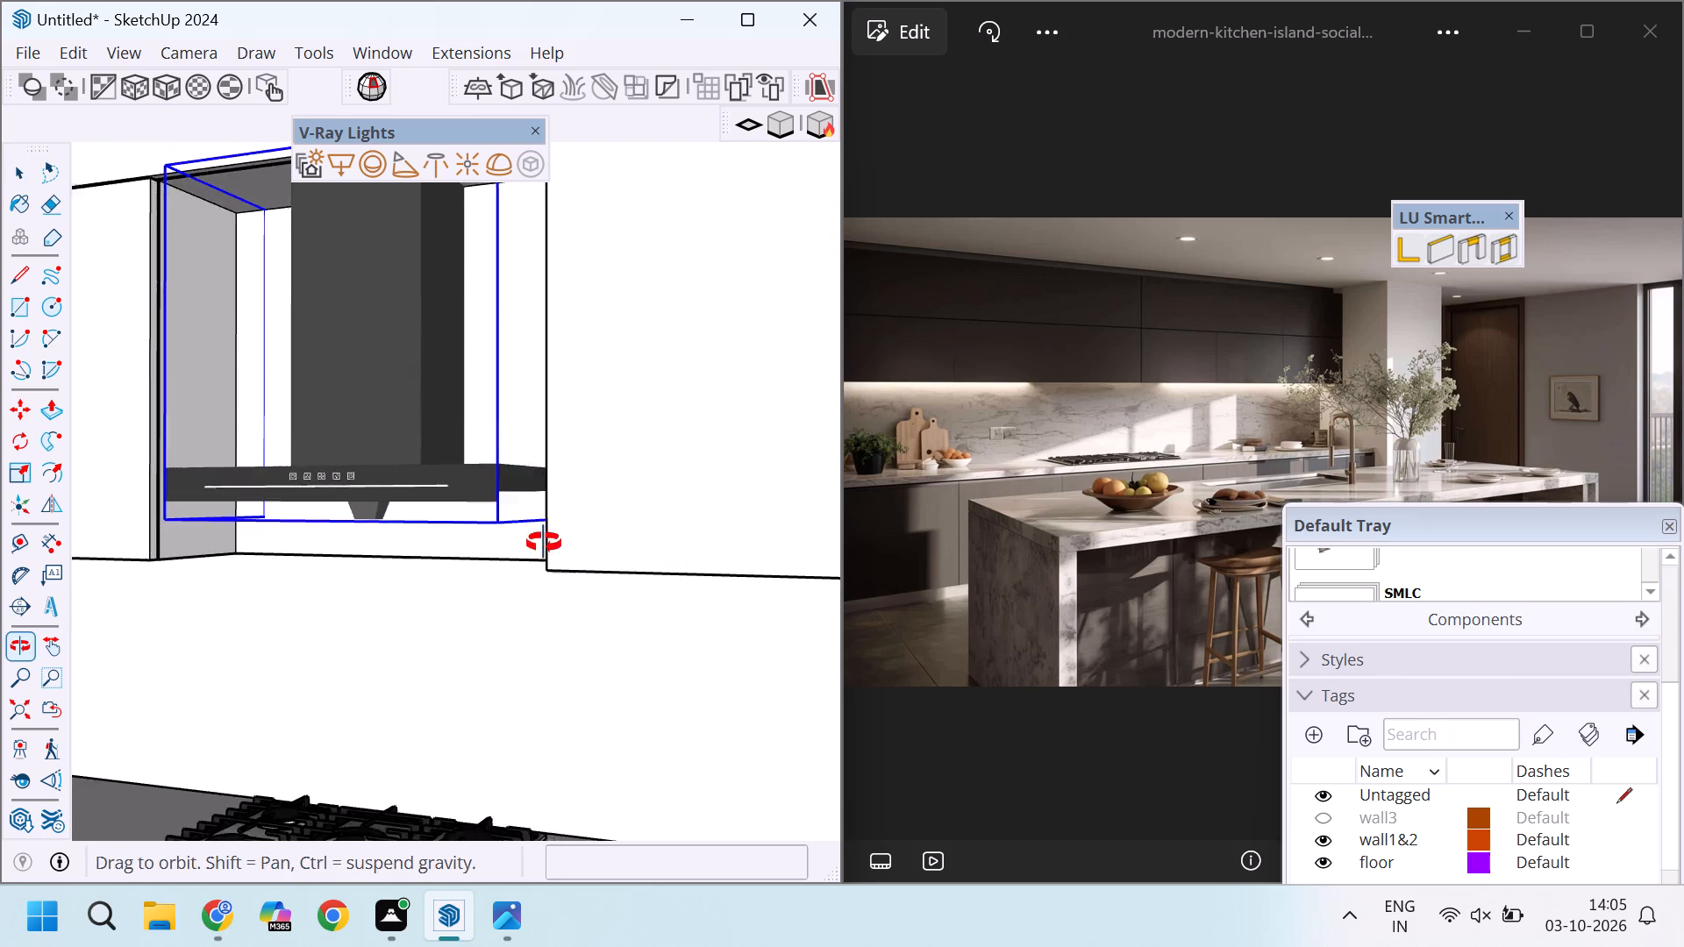
middle_drag(544, 543, 545, 544)
scroll(542, 566, down, 6)
scroll(430, 312, up, 9)
scroll(530, 440, up, 4)
scroll(532, 441, down, 4)
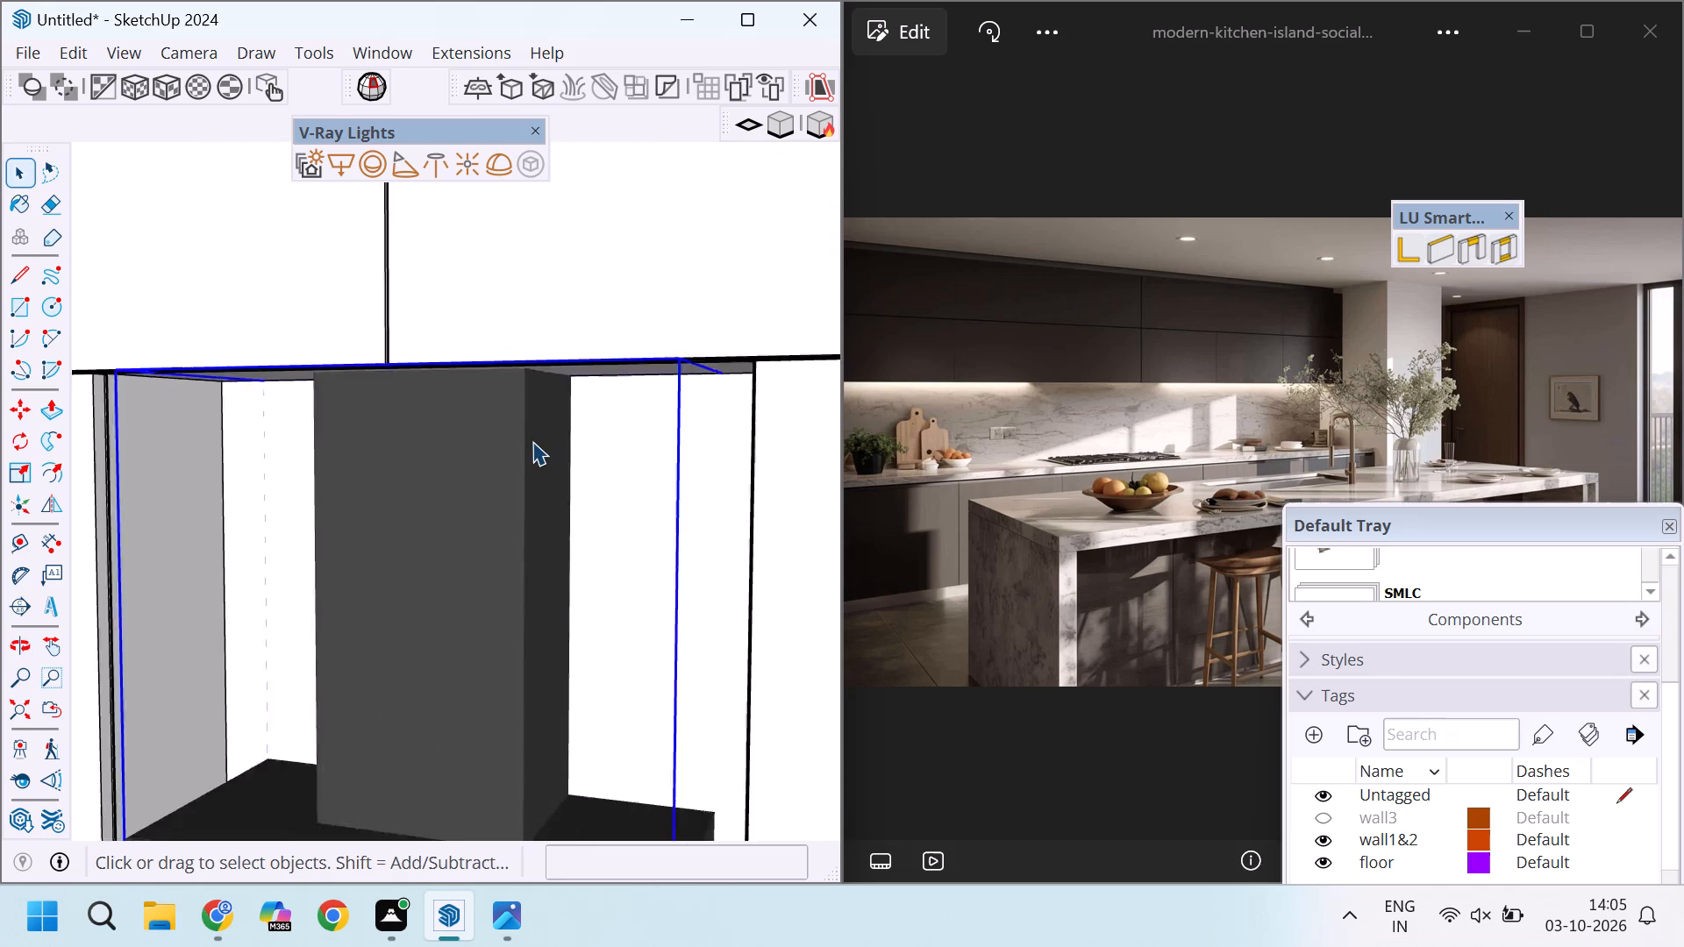
scroll(532, 441, down, 13)
scroll(541, 492, up, 17)
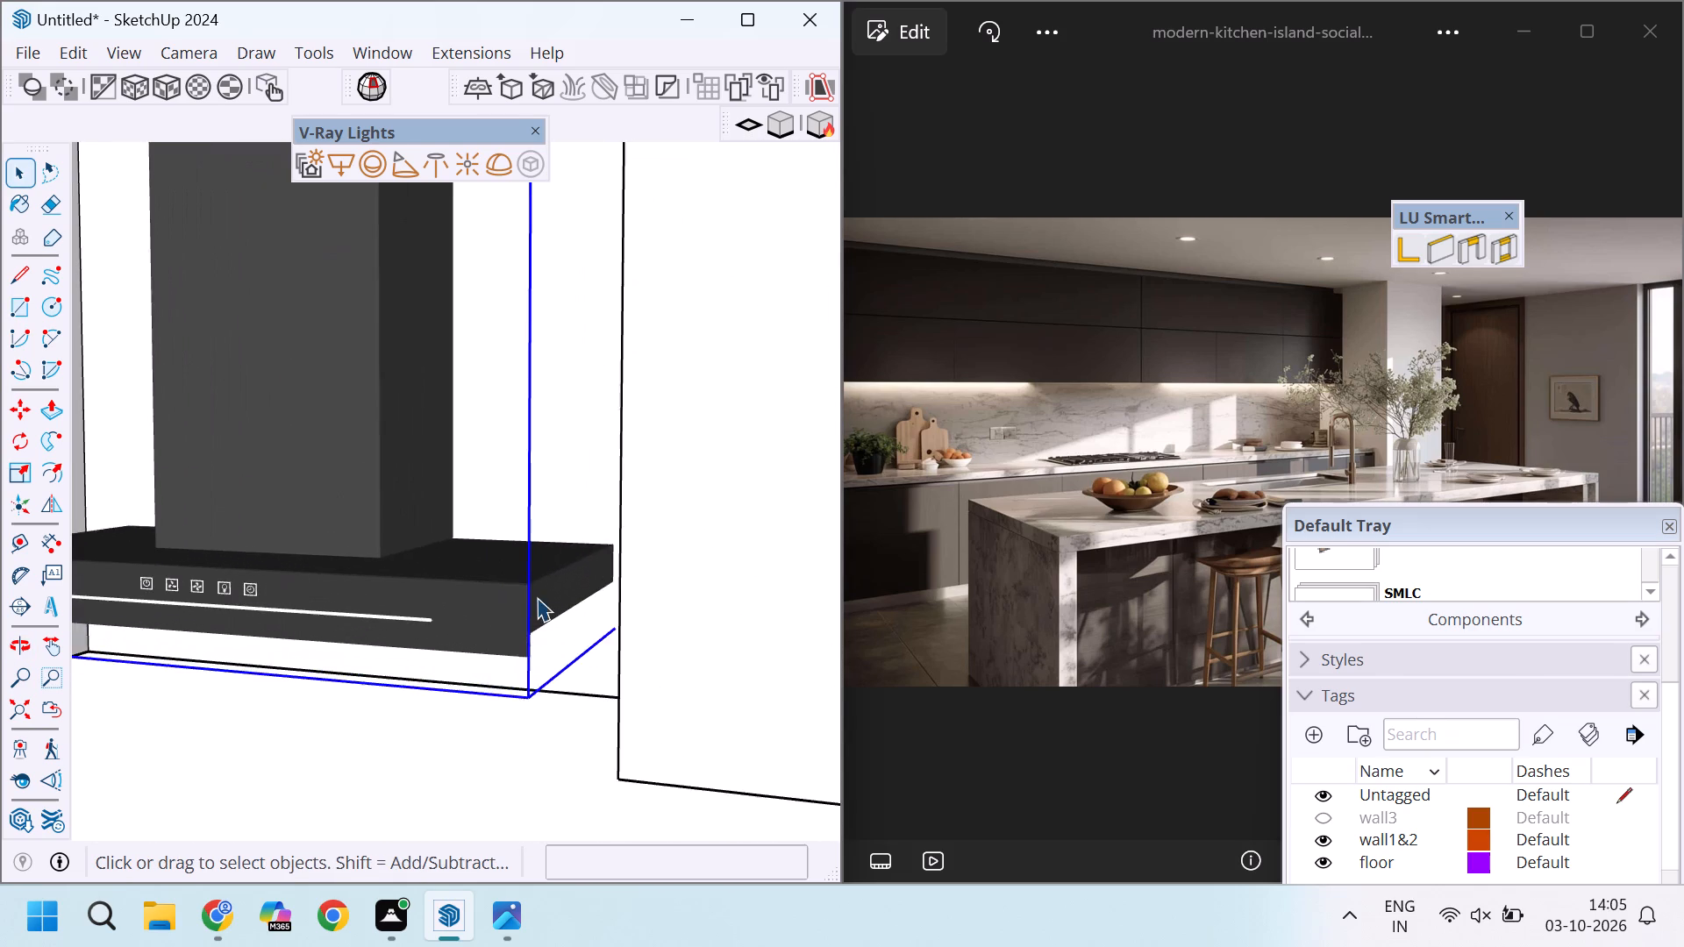
scroll(537, 597, up, 4)
middle_drag(524, 550, 339, 677)
scroll(341, 679, up, 9)
scroll(356, 616, down, 19)
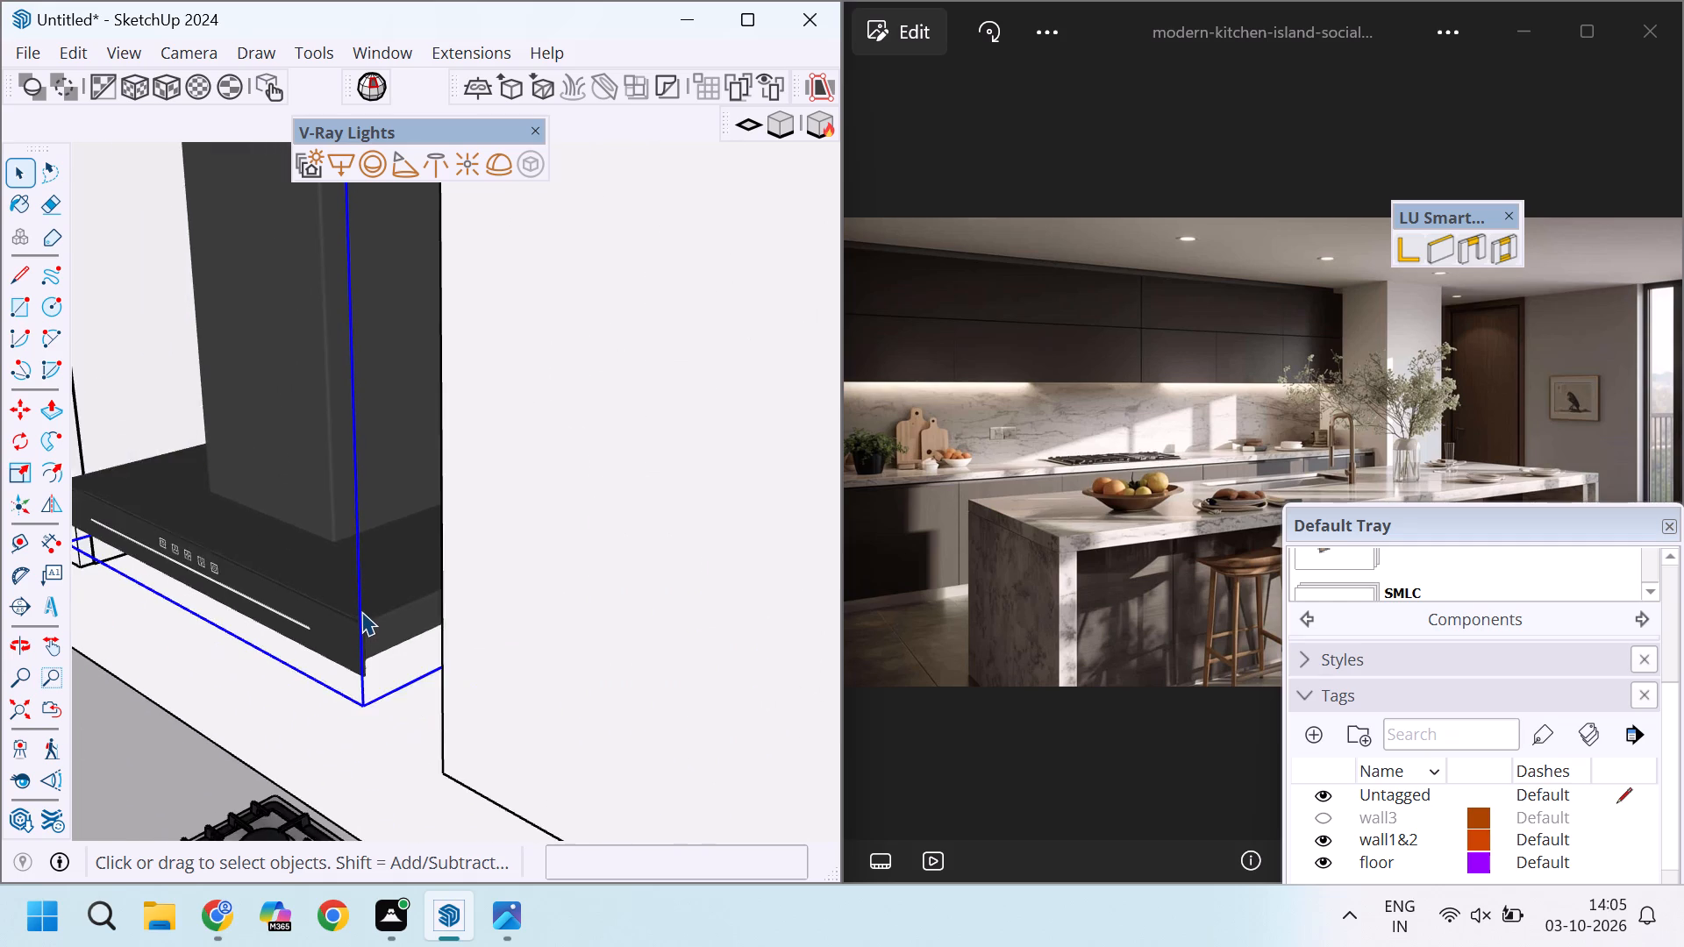
scroll(361, 611, down, 11)
scroll(297, 520, up, 9)
middle_drag(205, 603, 339, 621)
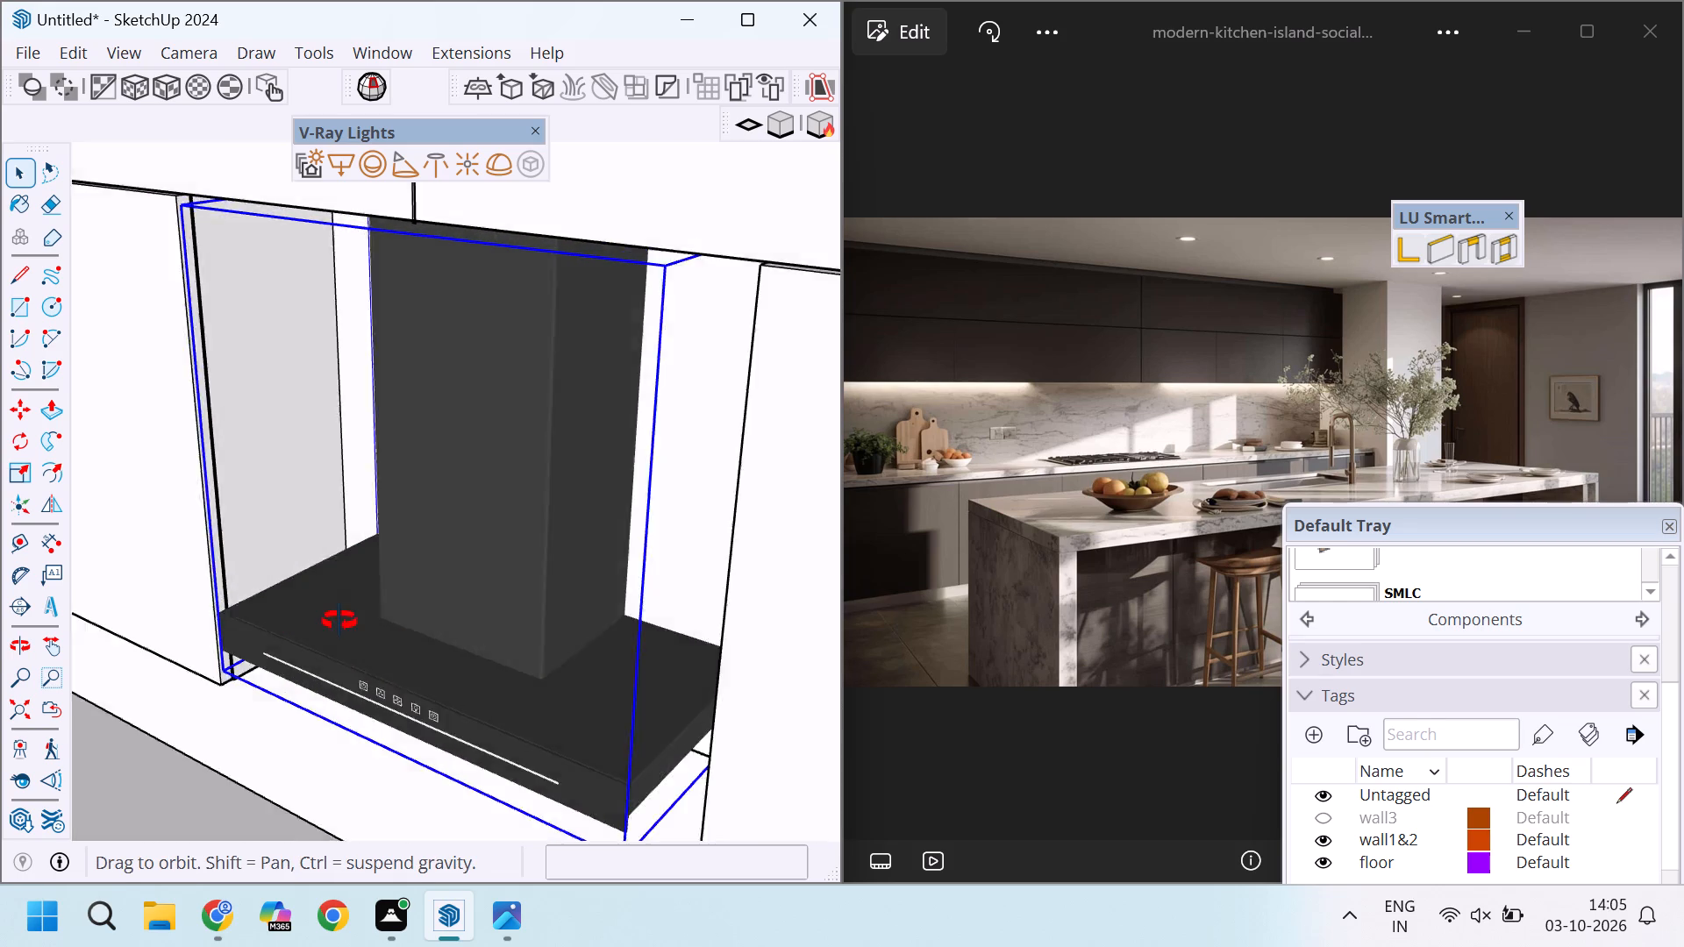
middle_drag(339, 621, 524, 604)
scroll(406, 574, down, 9)
scroll(585, 596, up, 4)
scroll(553, 629, down, 2)
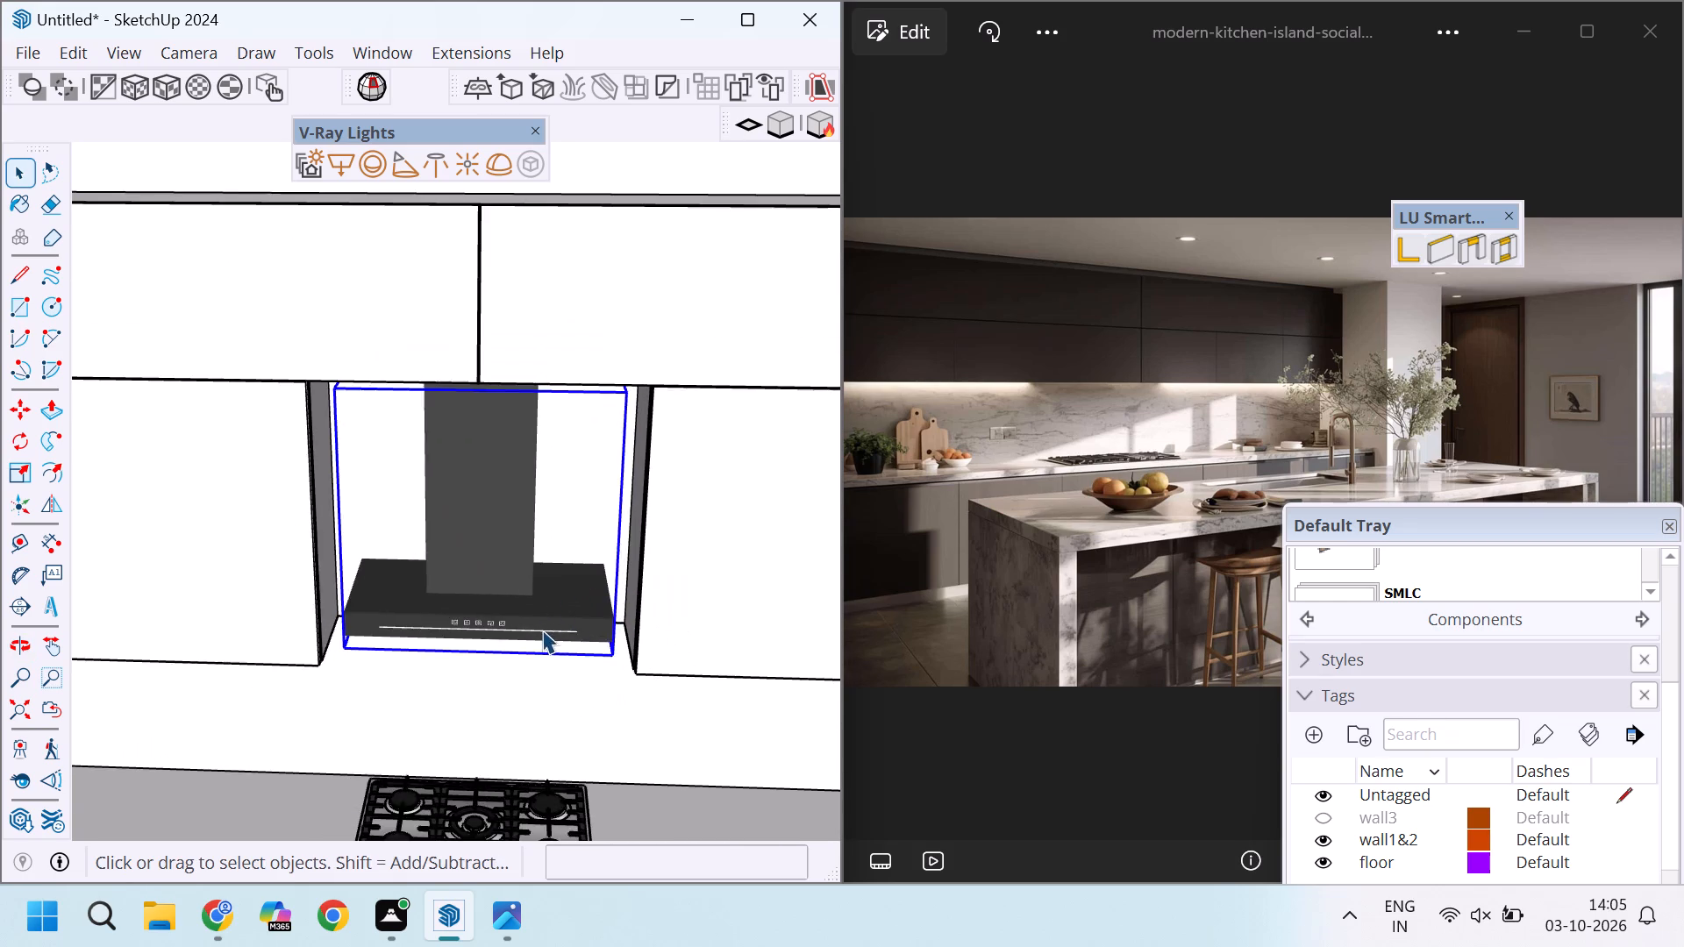
Review the whole cabinet wall from the front, with the chimney, hob, column and open floor in front of it.
scroll(539, 624, down, 13)
click(543, 338)
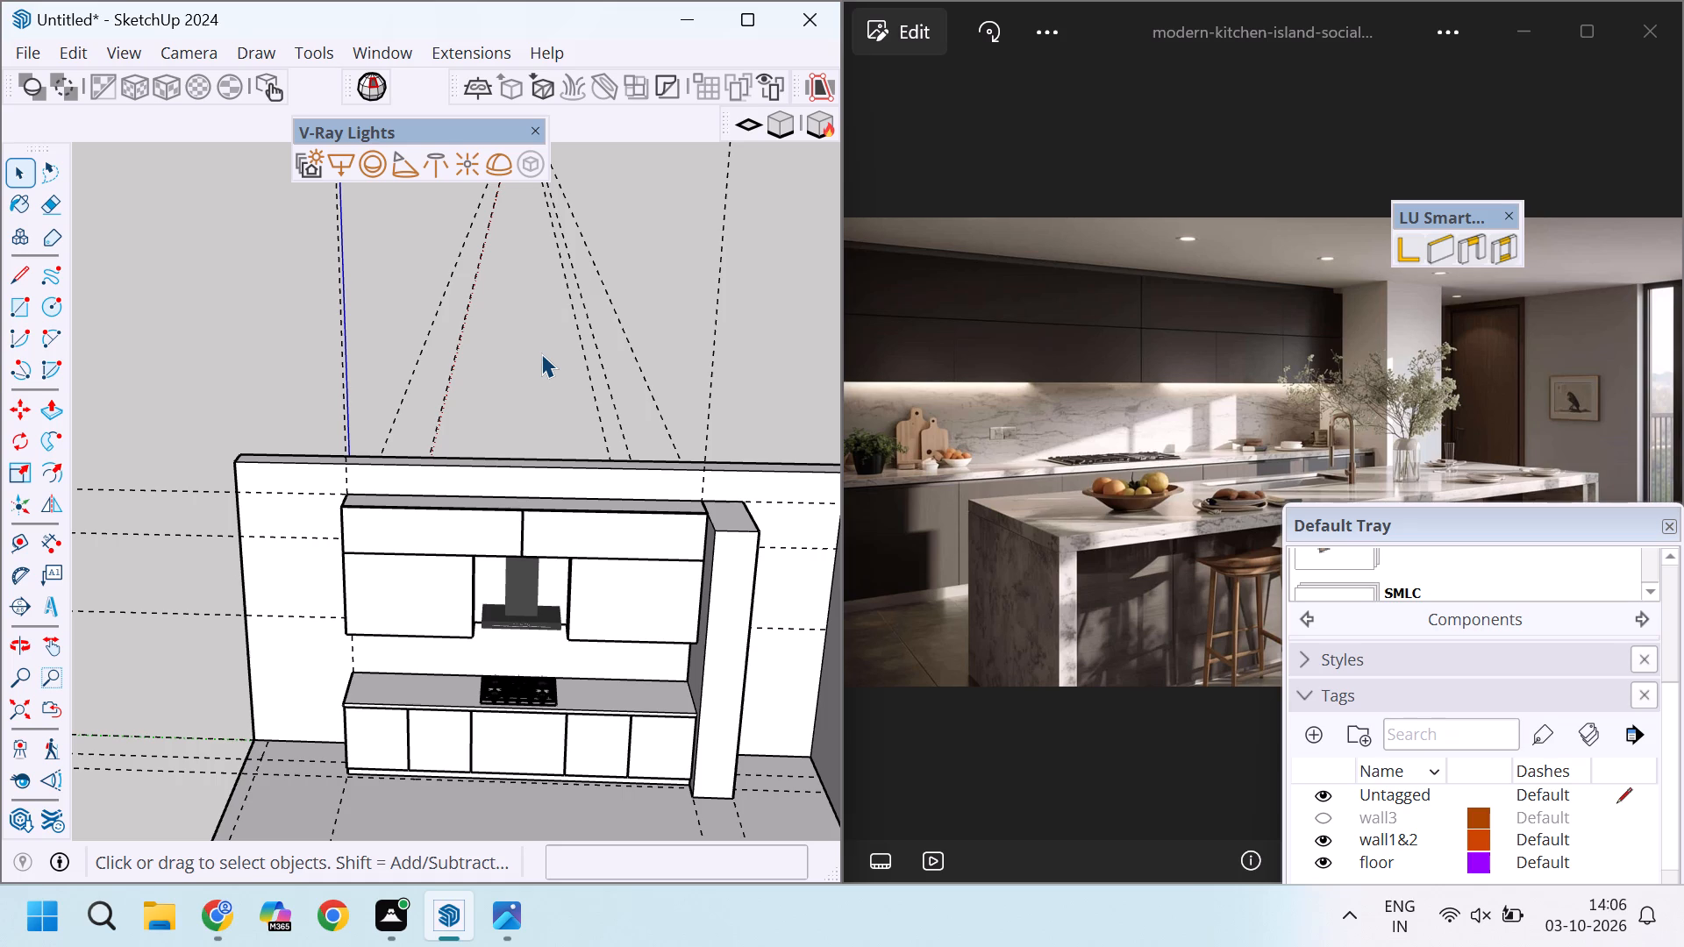
scroll(410, 450, down, 6)
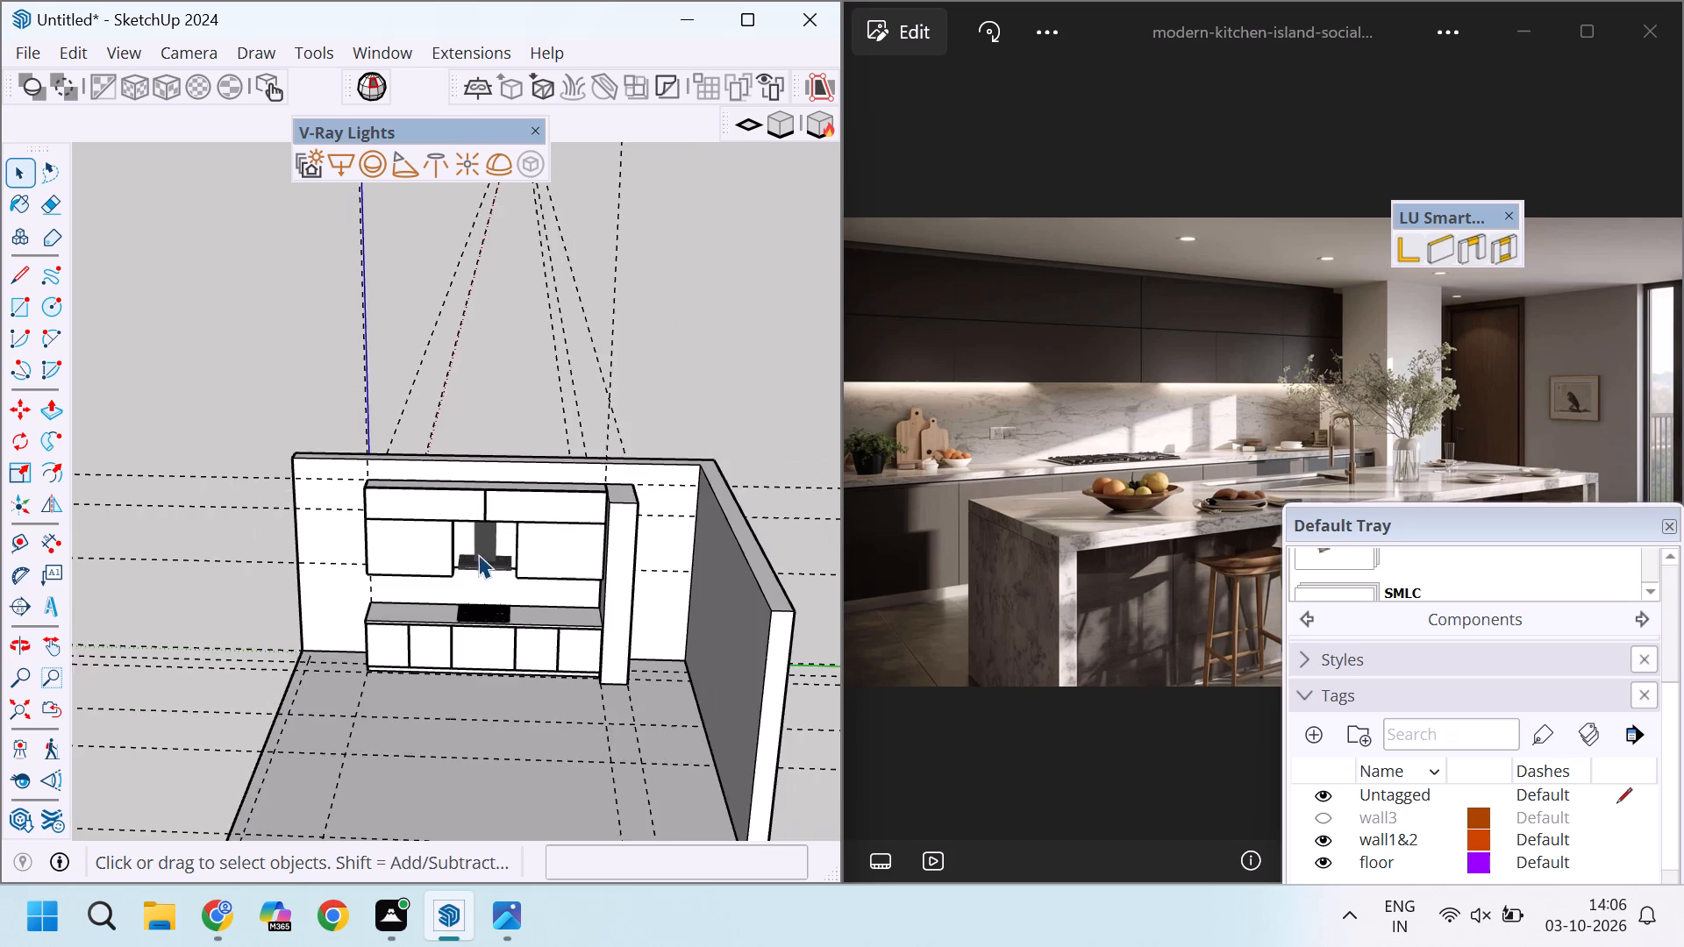
scroll(483, 559, up, 4)
scroll(492, 625, down, 8)
scroll(526, 724, up, 4)
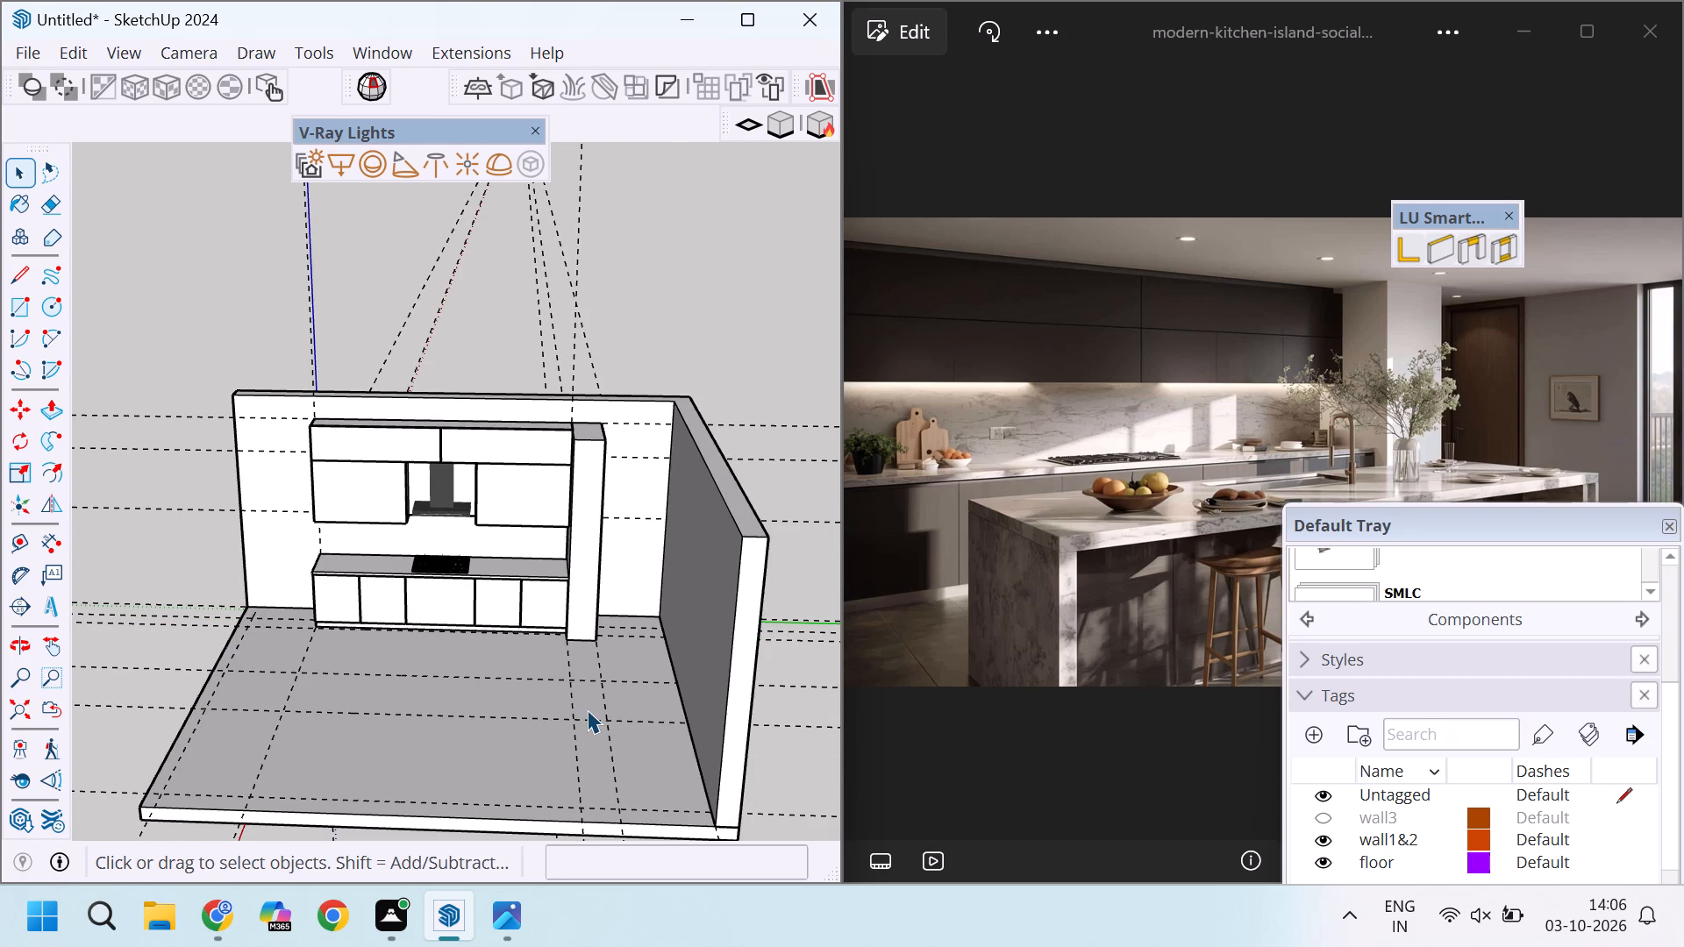
scroll(533, 638, up, 9)
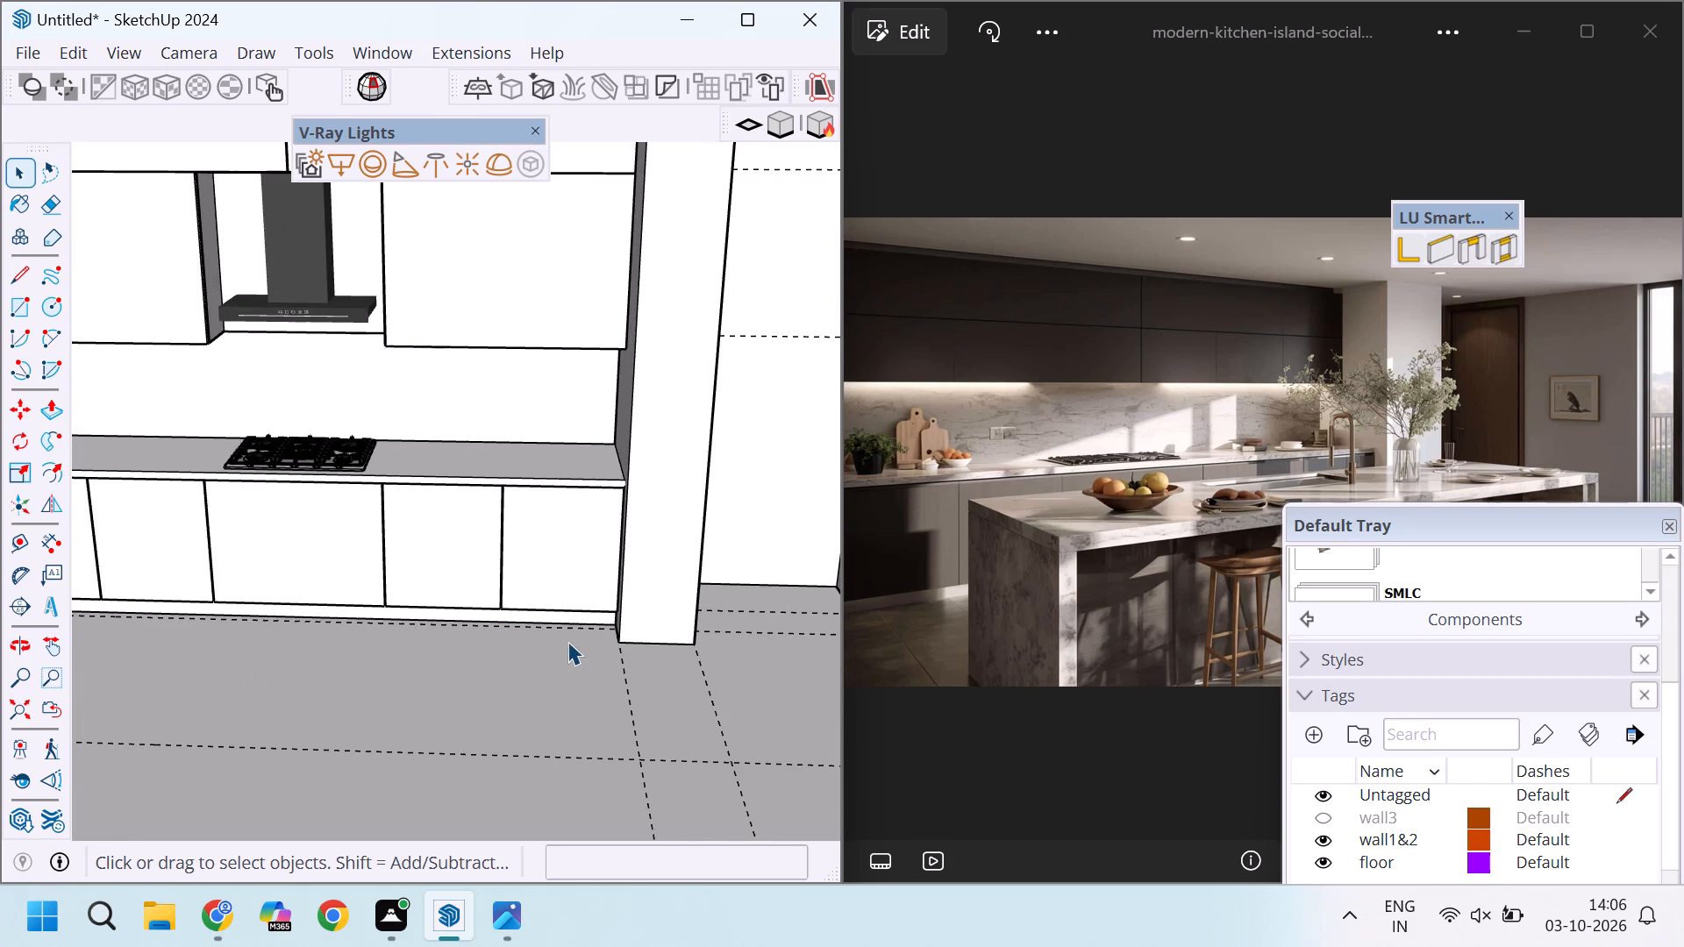
scroll(624, 737, down, 7)
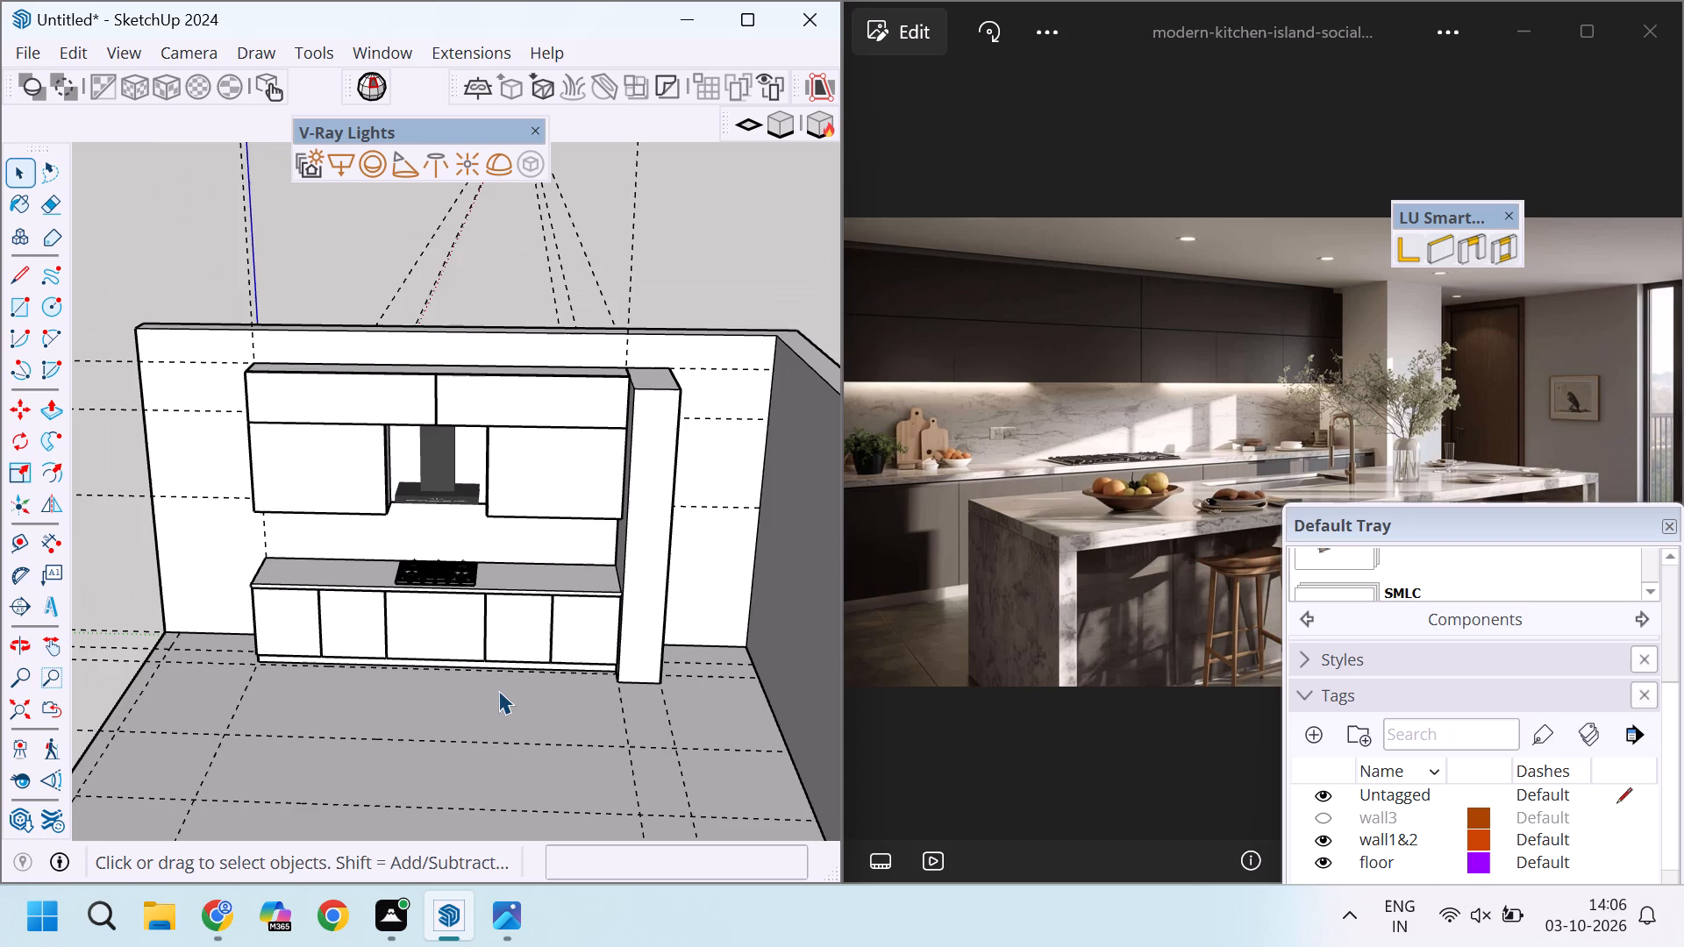
scroll(496, 684, down, 5)
scroll(368, 726, up, 6)
scroll(430, 684, down, 5)
scroll(506, 761, down, 3)
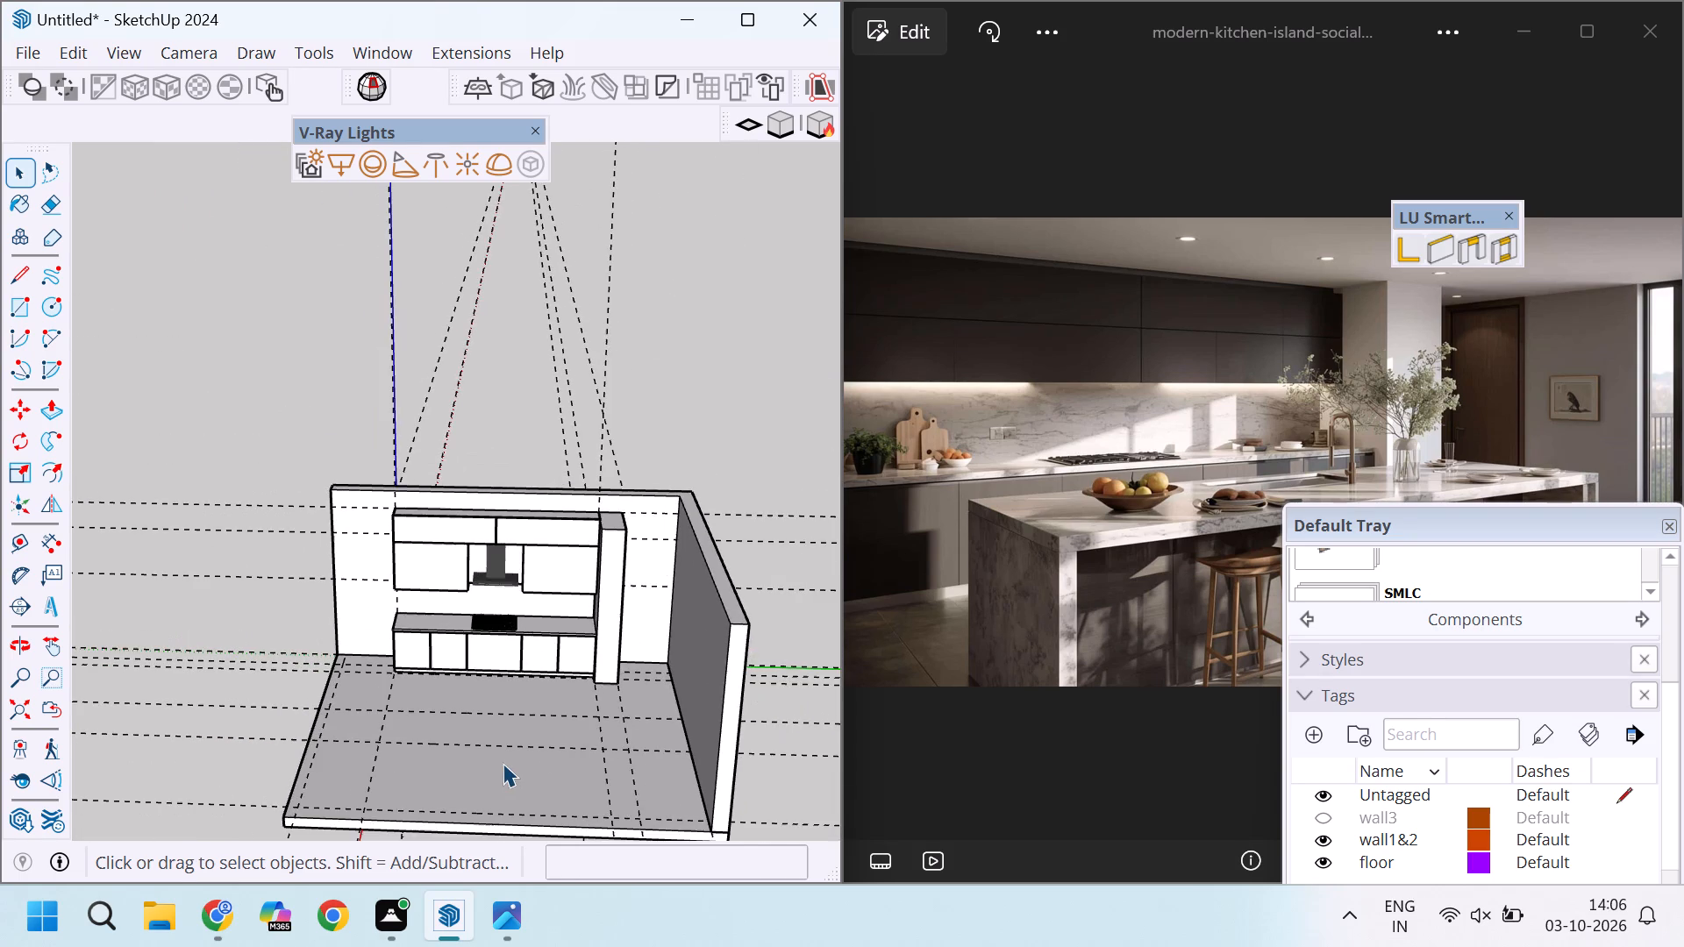
scroll(501, 756, up, 6)
scroll(409, 704, up, 2)
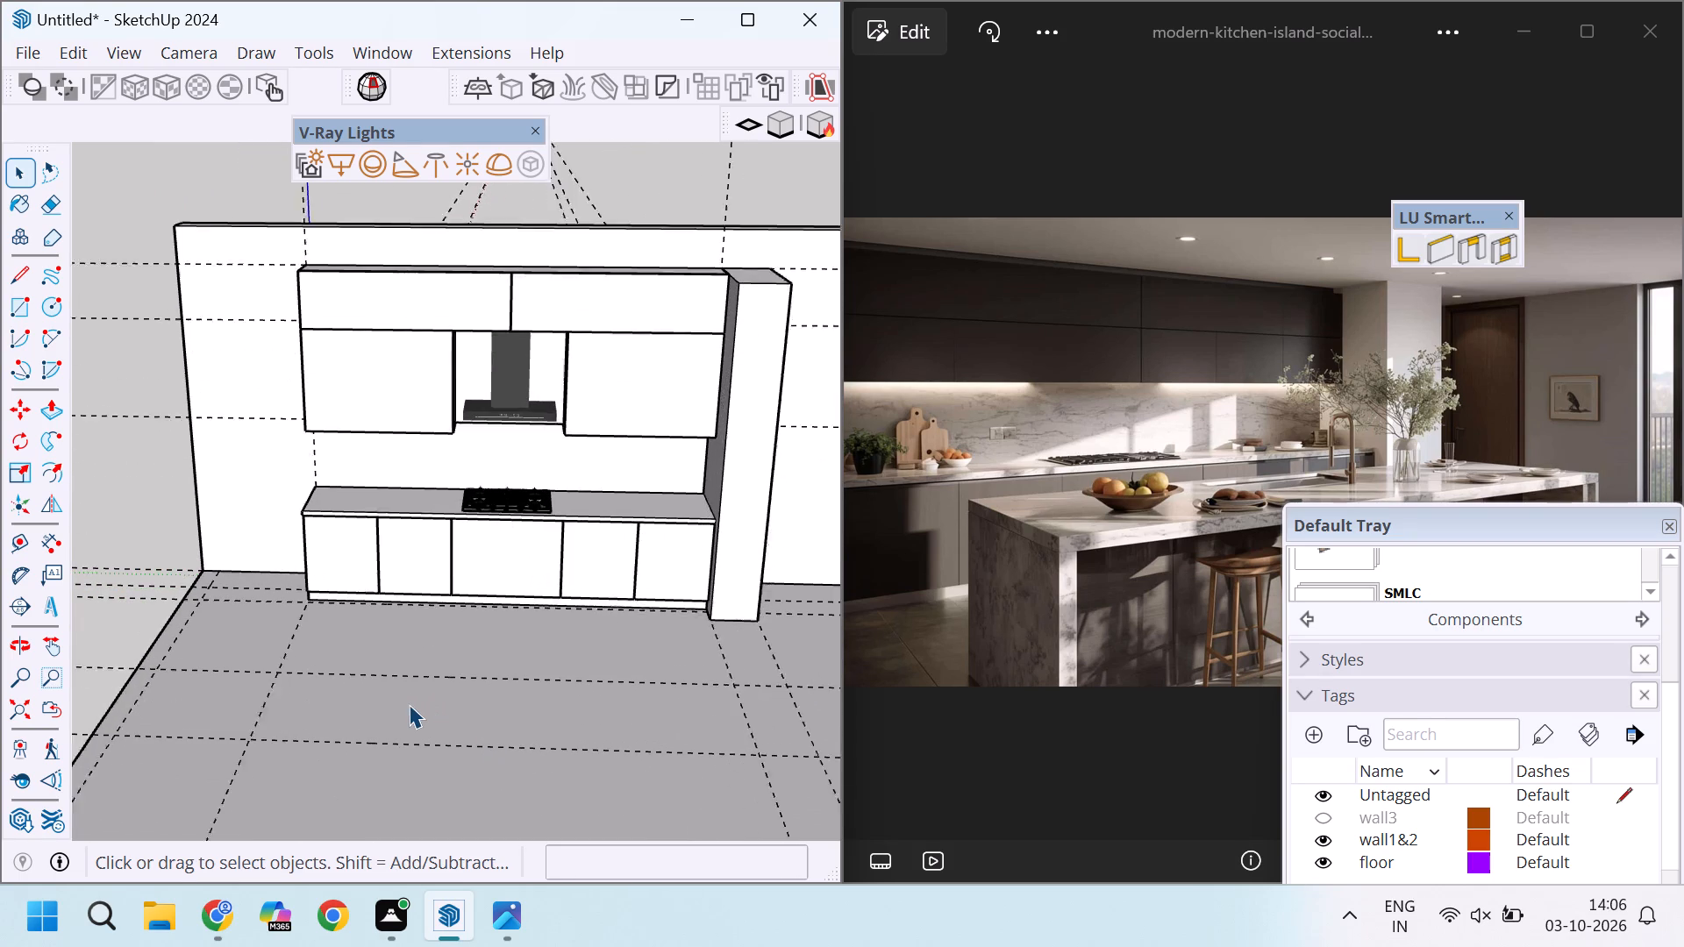
scroll(409, 704, up, 1)
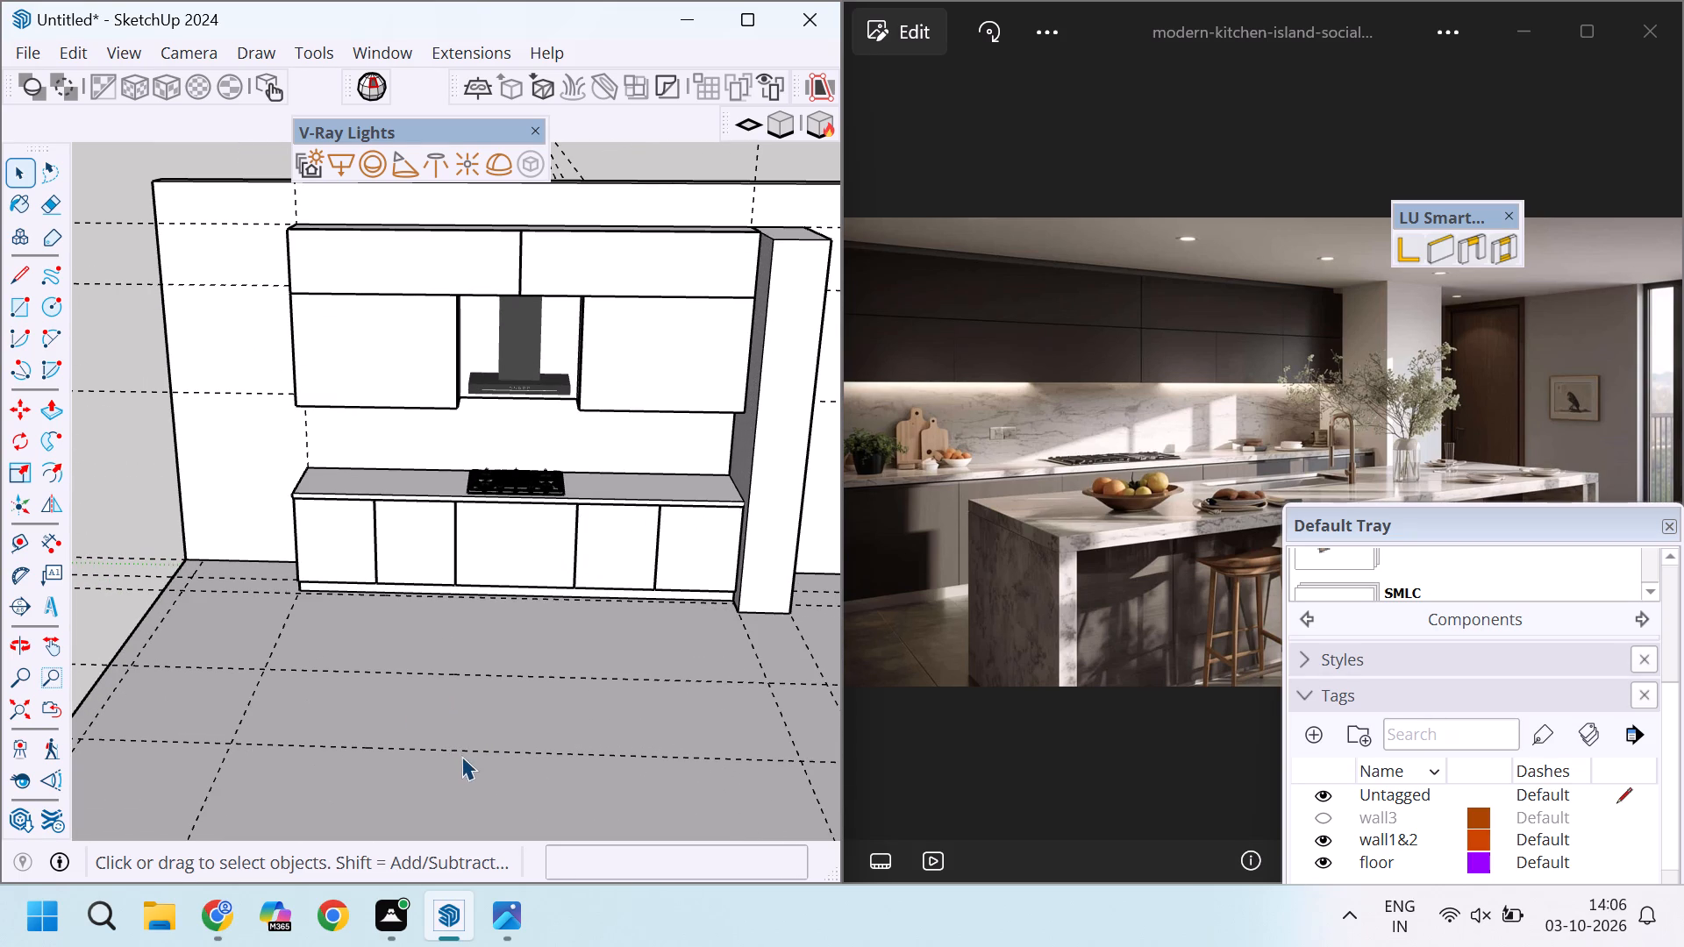
Check the island guides on the floor in front of the cabinets, picking out the one running parallel to them.
click(466, 758)
scroll(502, 732, down, 4)
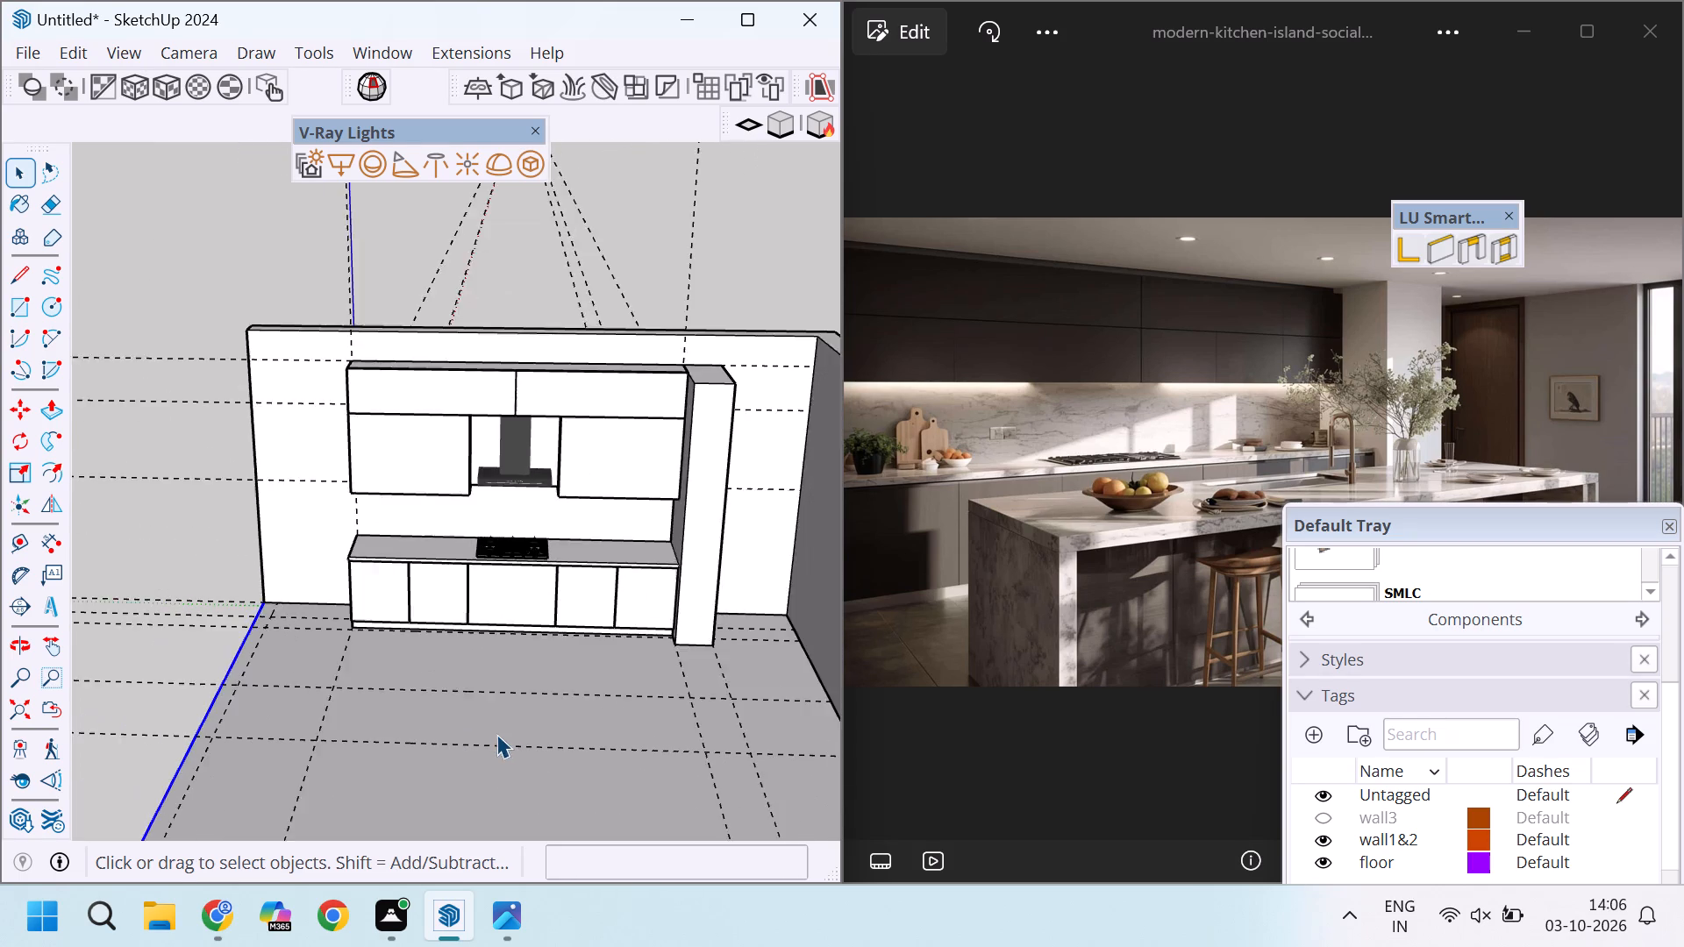
scroll(496, 734, up, 3)
click(489, 745)
scroll(501, 732, down, 16)
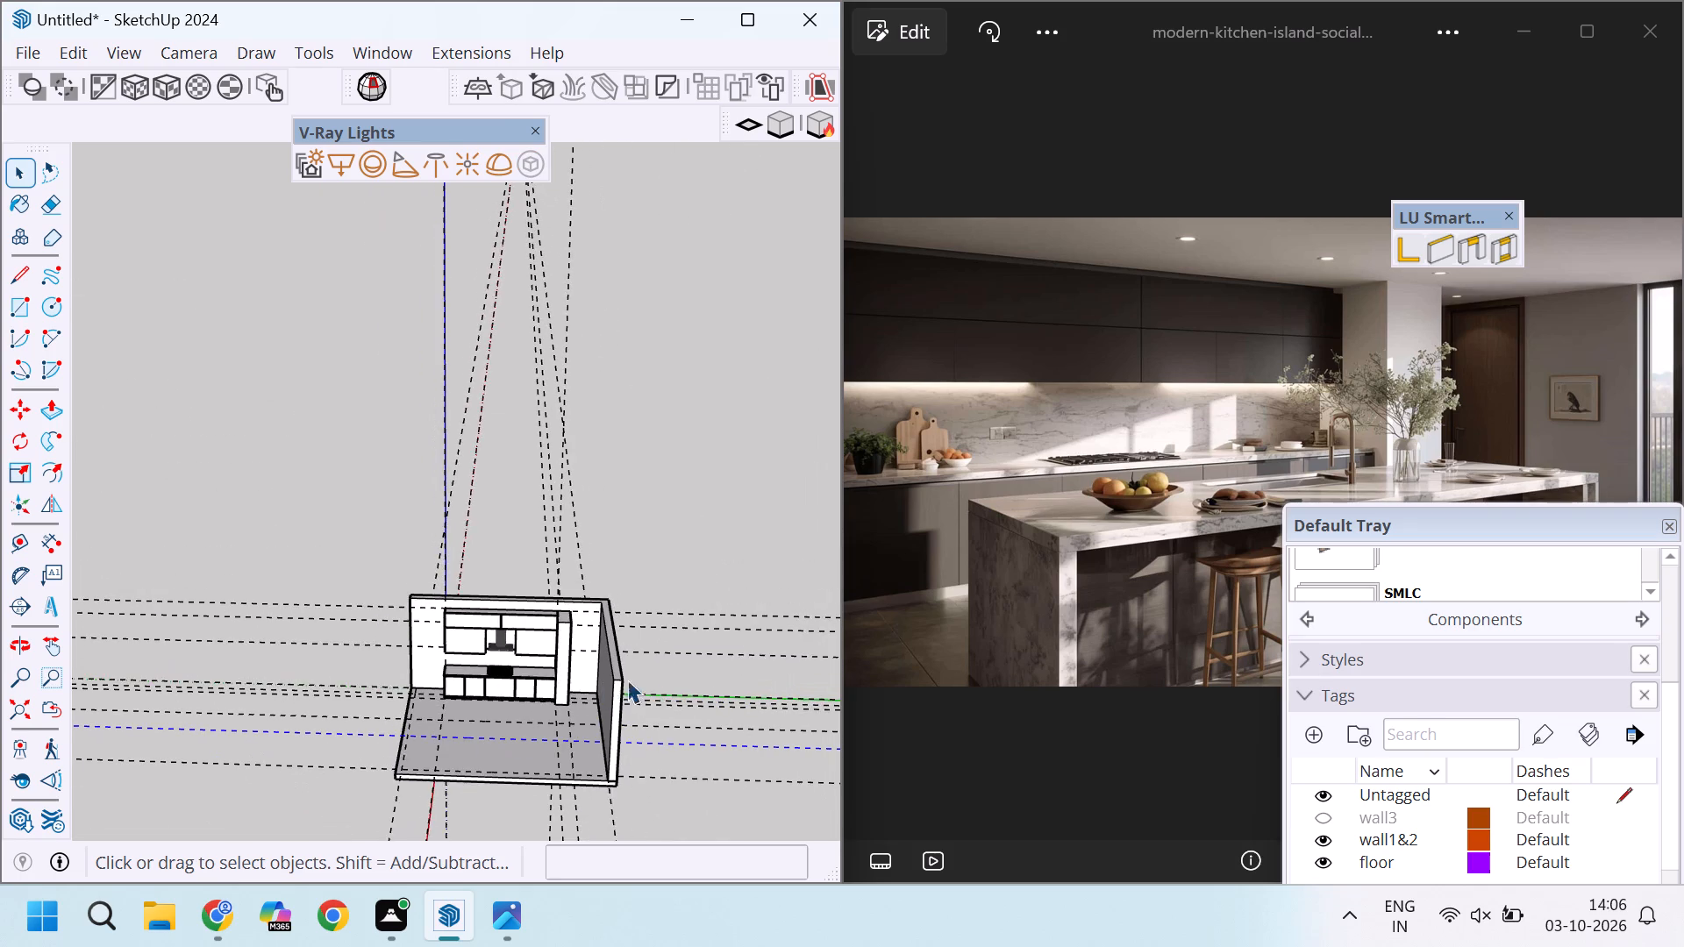
scroll(657, 680, up, 4)
click(703, 519)
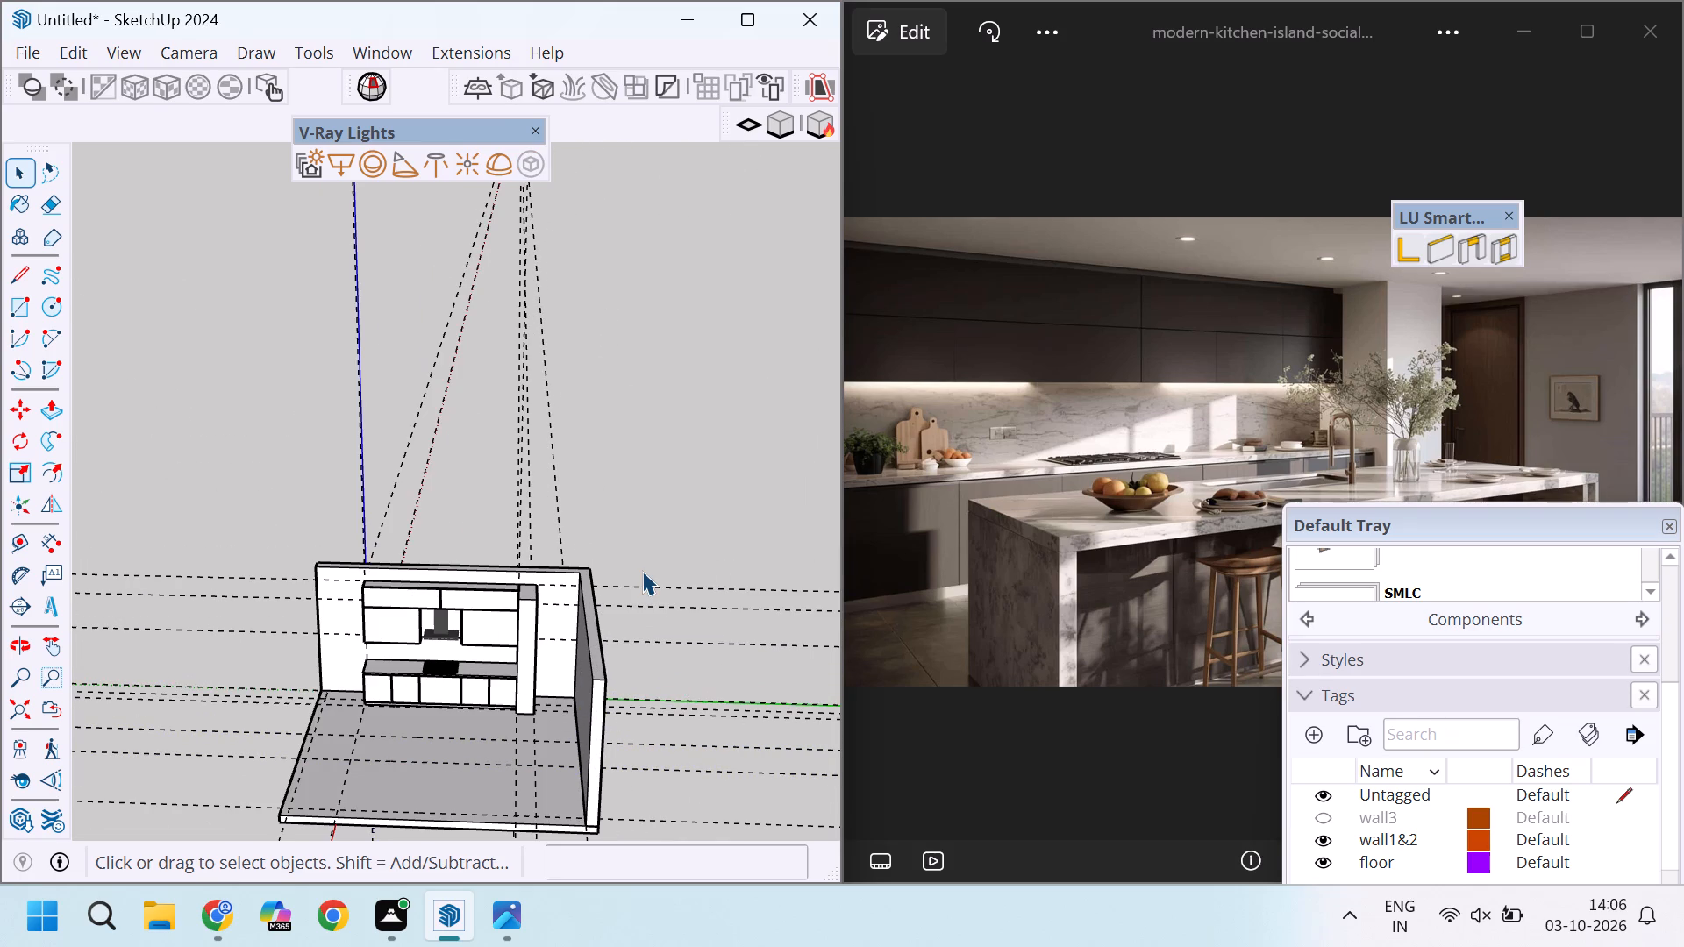
Examine the room and the island guides on the floor at an angle, from an overview down to the column's base.
middle_drag(387, 523, 881, 598)
scroll(634, 573, down, 4)
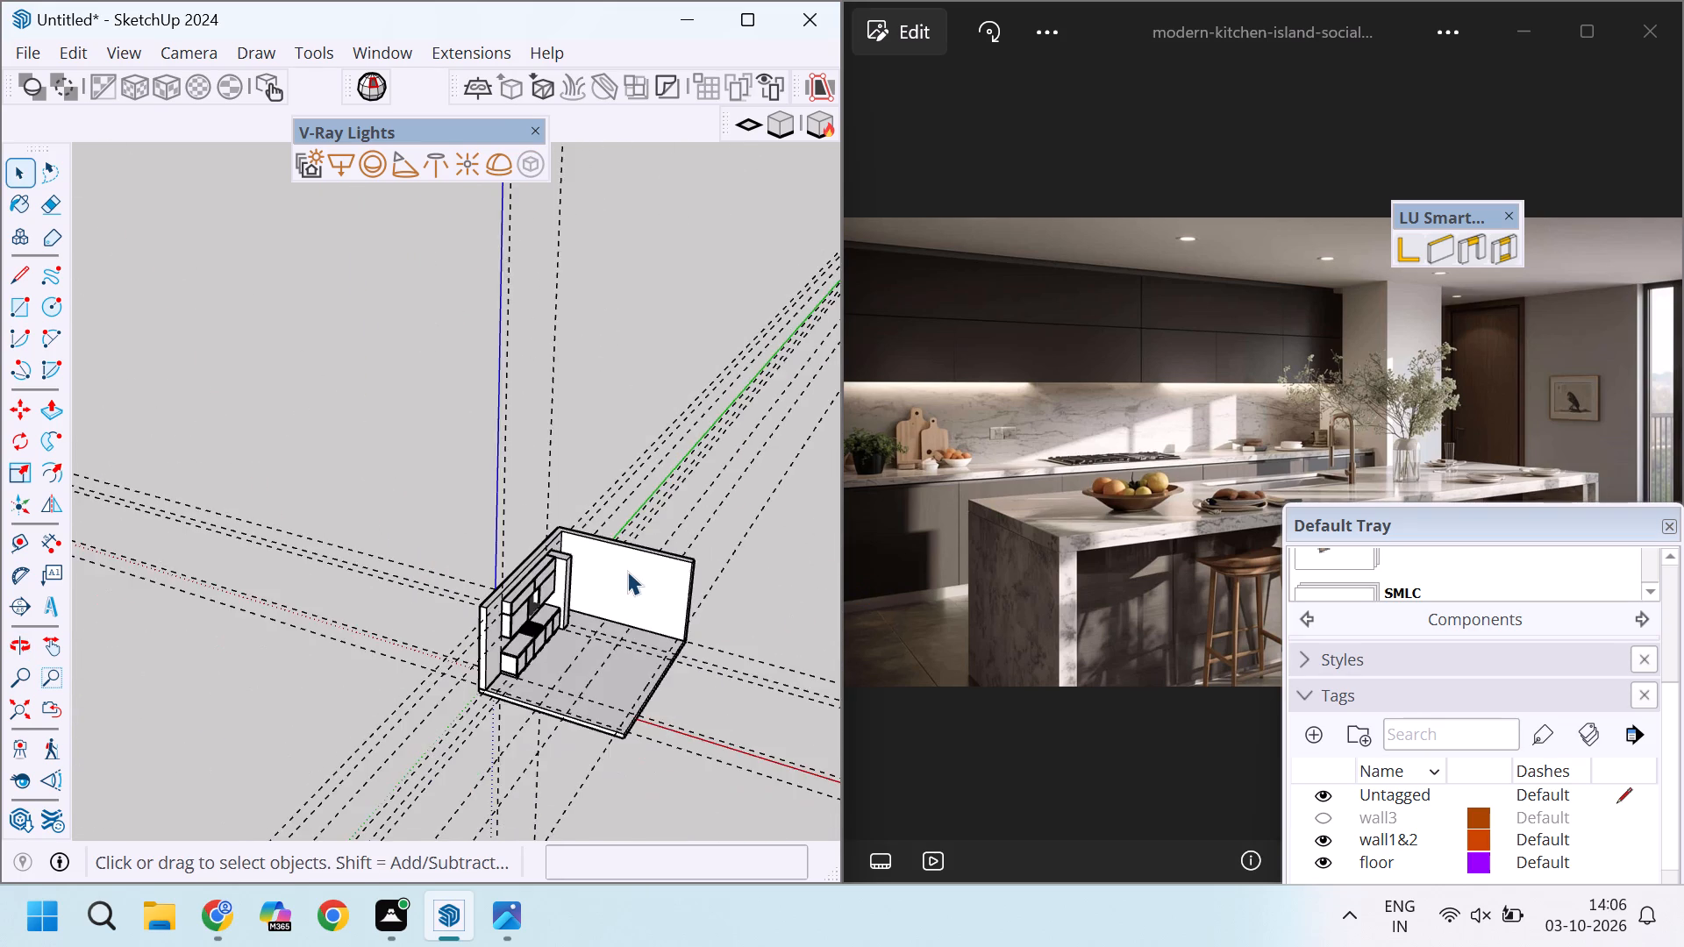
scroll(627, 571, down, 12)
scroll(646, 609, up, 15)
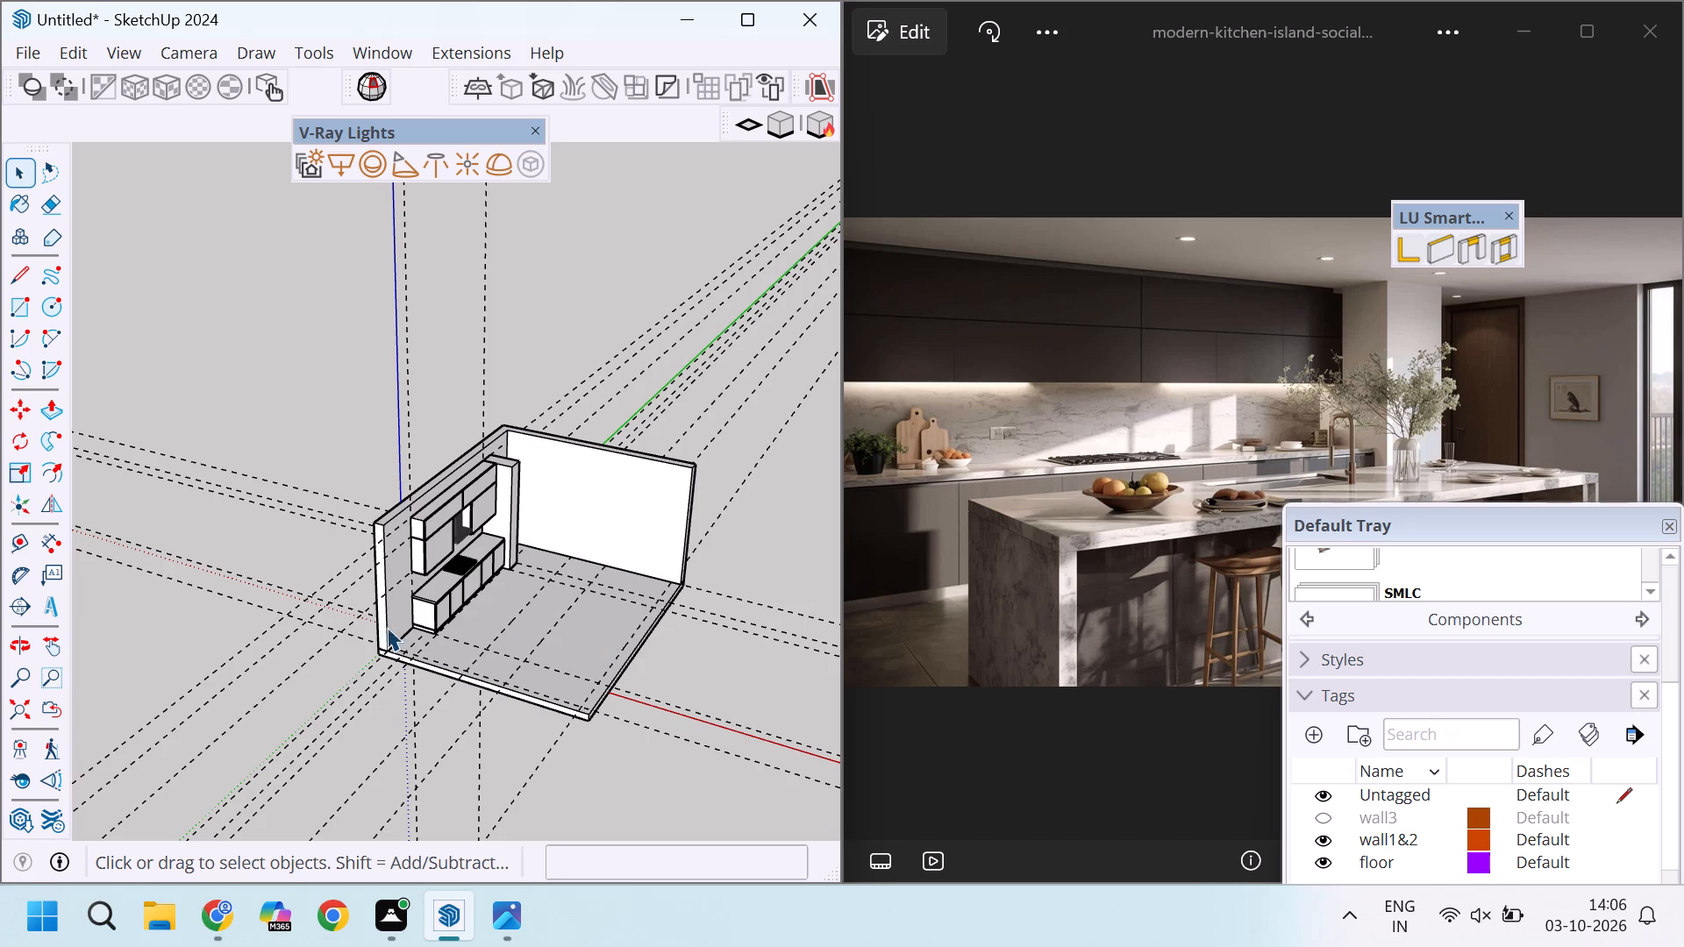
scroll(538, 654, up, 4)
scroll(509, 495, down, 3)
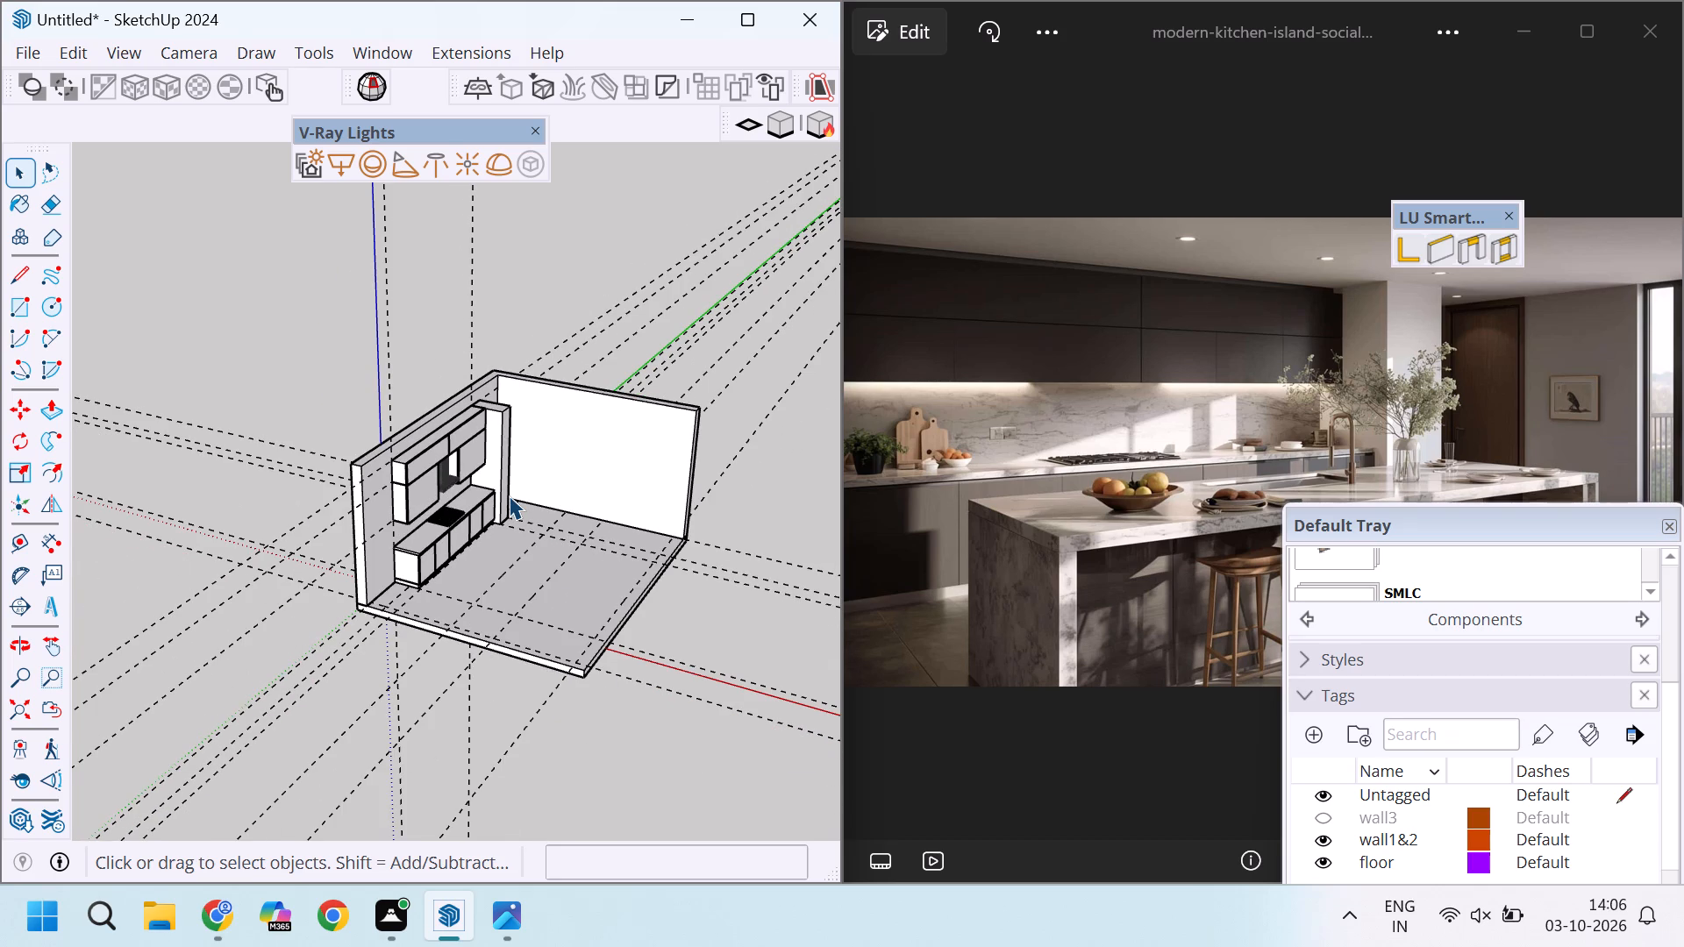
scroll(523, 526, down, 5)
scroll(518, 538, up, 5)
scroll(567, 609, up, 1)
middle_drag(515, 609, 444, 608)
scroll(441, 573, up, 1)
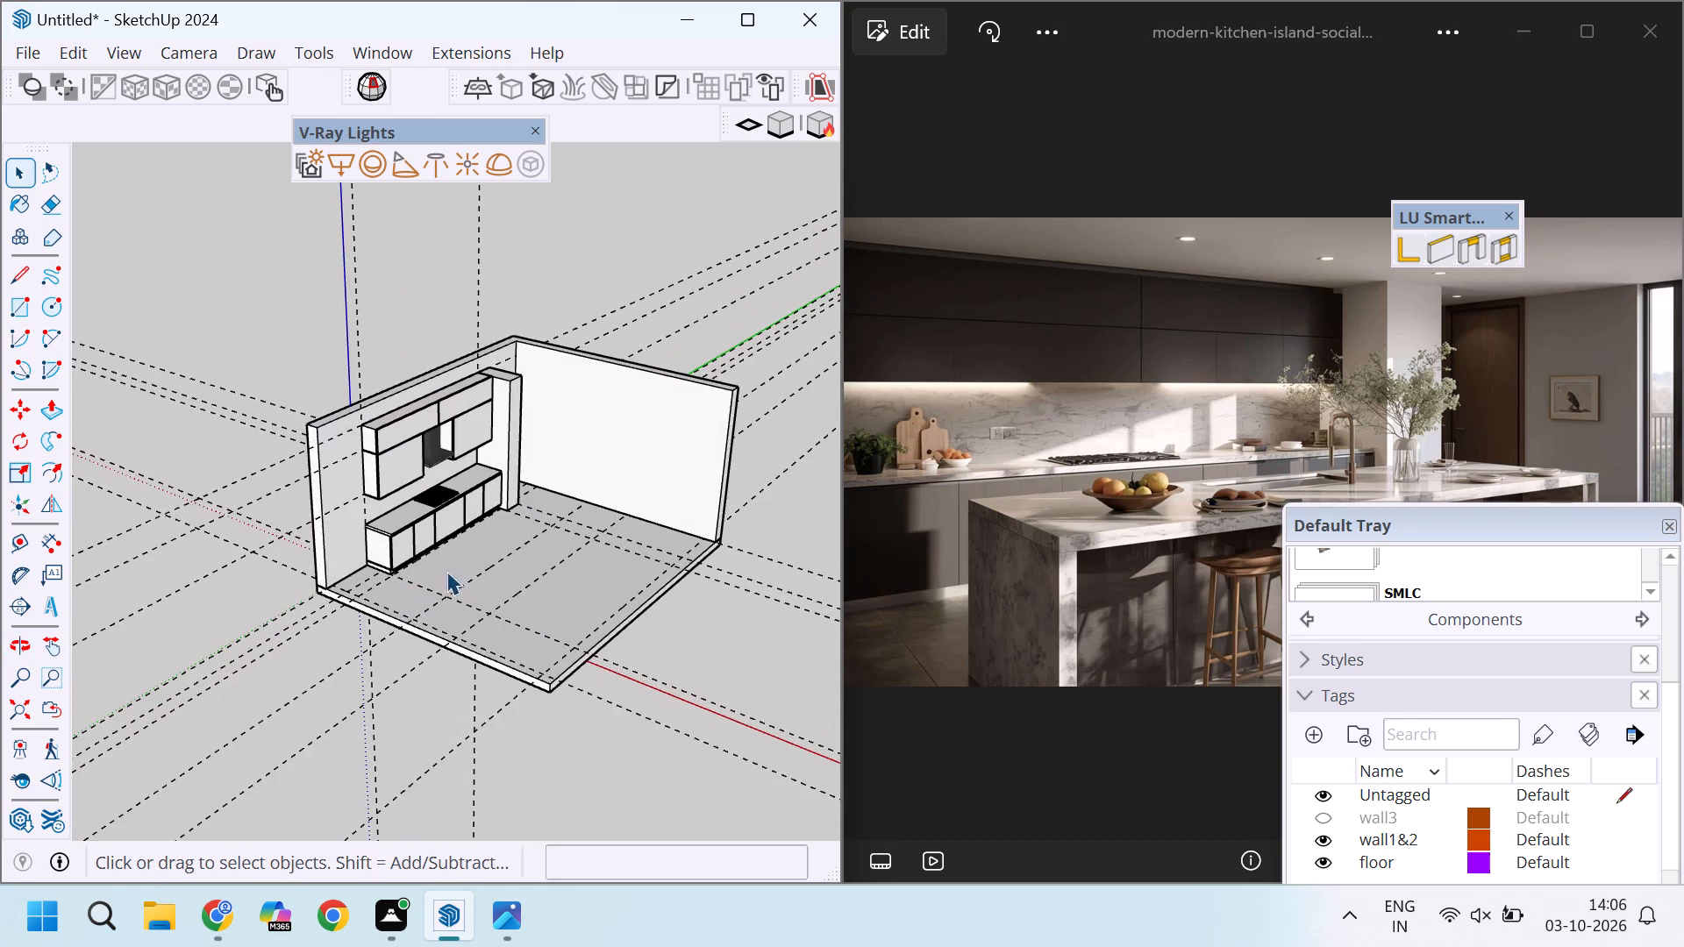
scroll(446, 571, up, 7)
middle_drag(582, 557, 436, 552)
scroll(493, 538, up, 7)
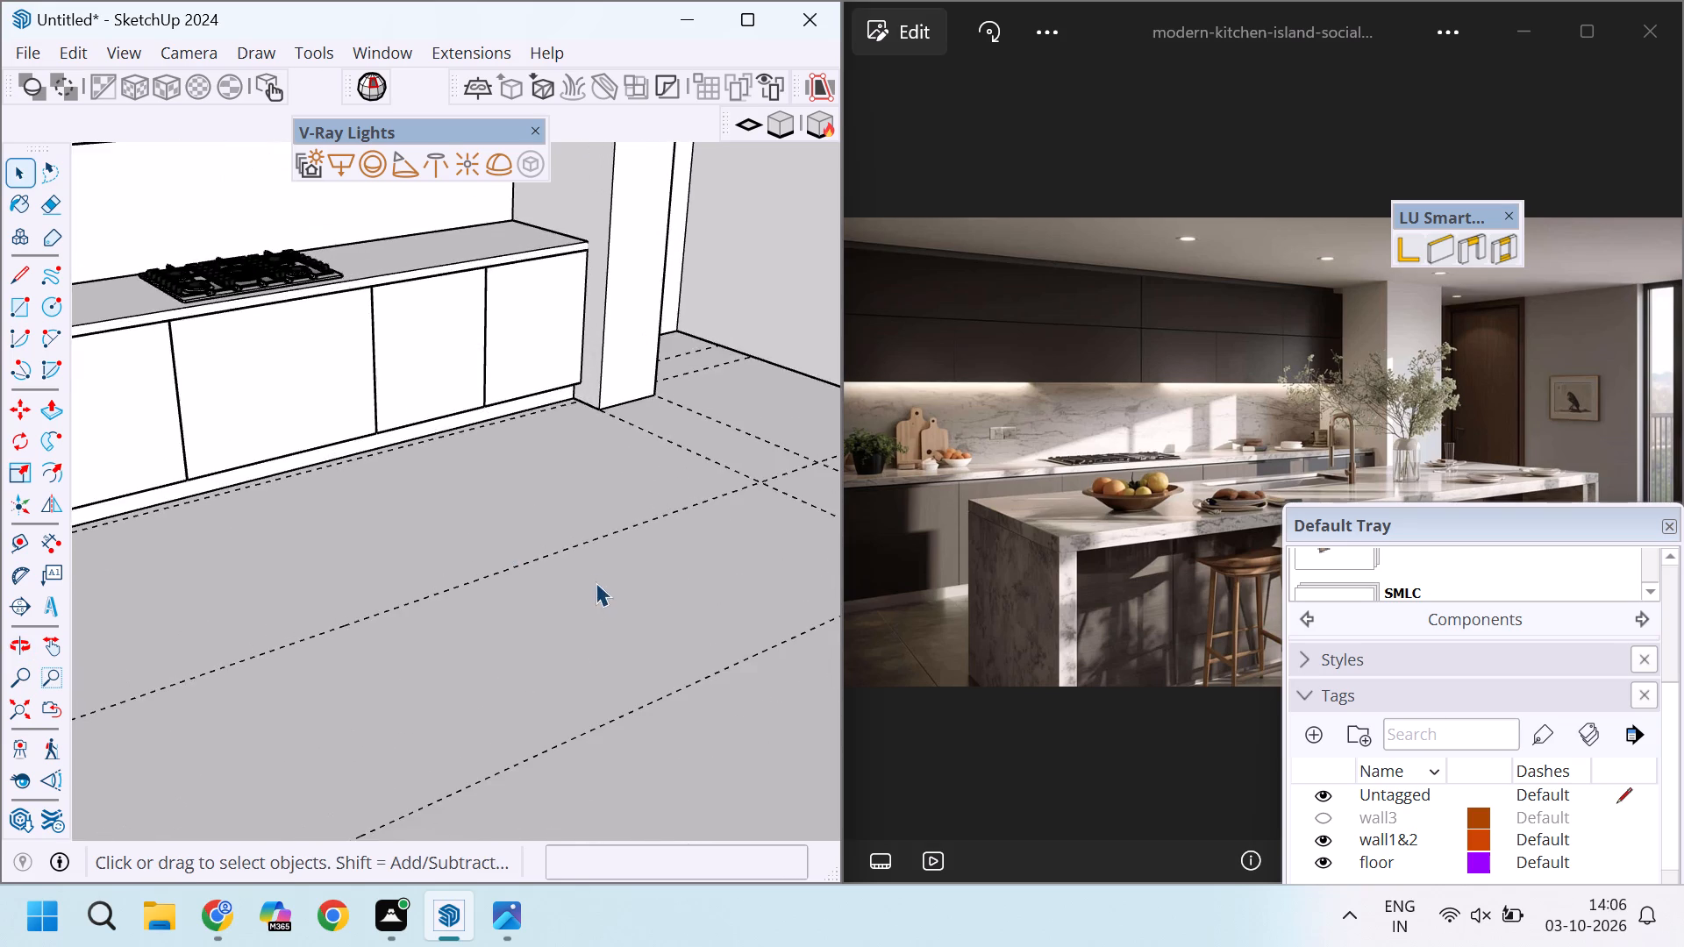
scroll(591, 601, down, 20)
scroll(591, 601, down, 2)
scroll(591, 601, up, 7)
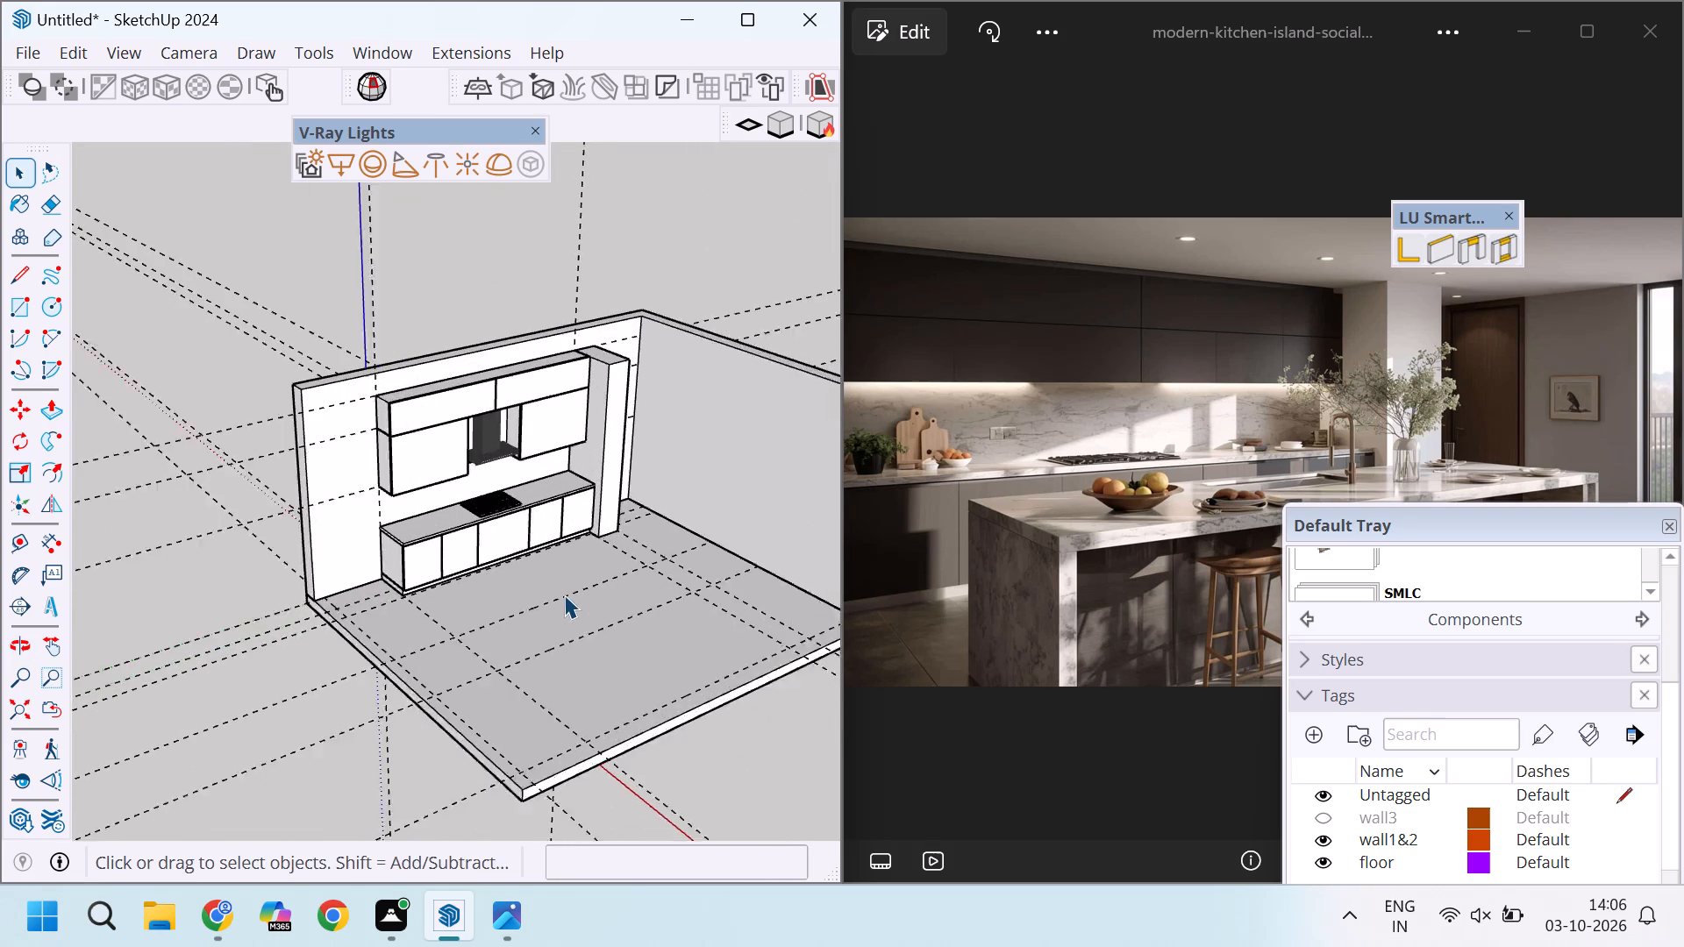
Place a floor guide 1' from the guide at the base cabinets' free end, offset toward the column.
scroll(564, 595, up, 5)
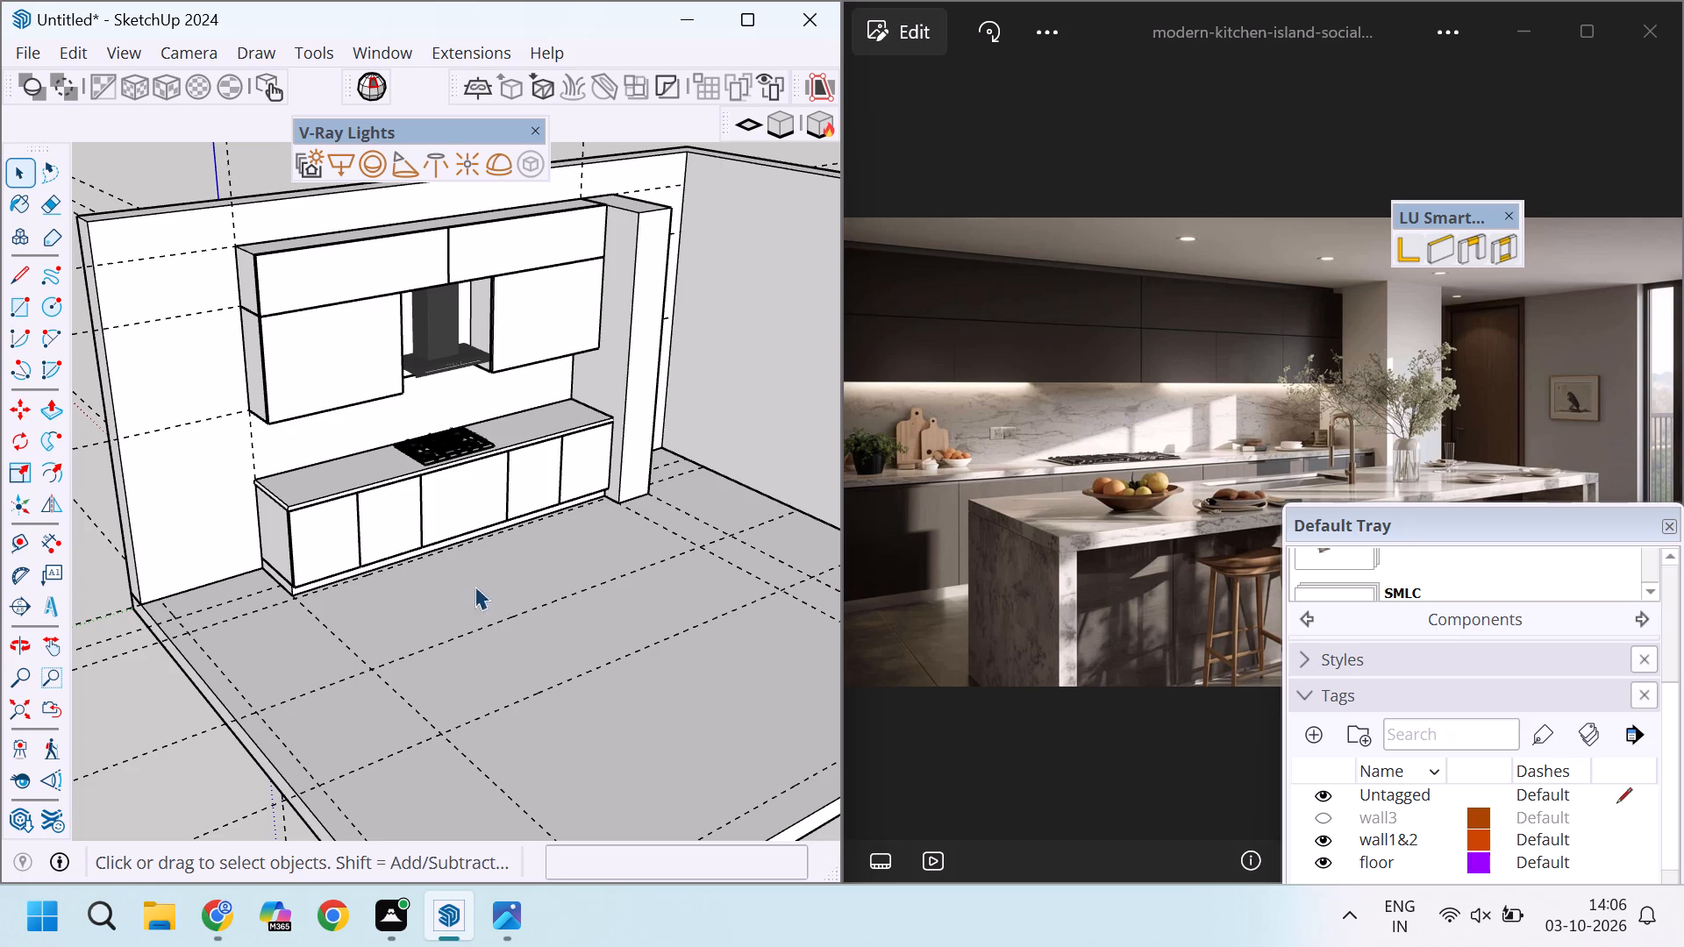
scroll(396, 591, up, 7)
scroll(296, 624, down, 3)
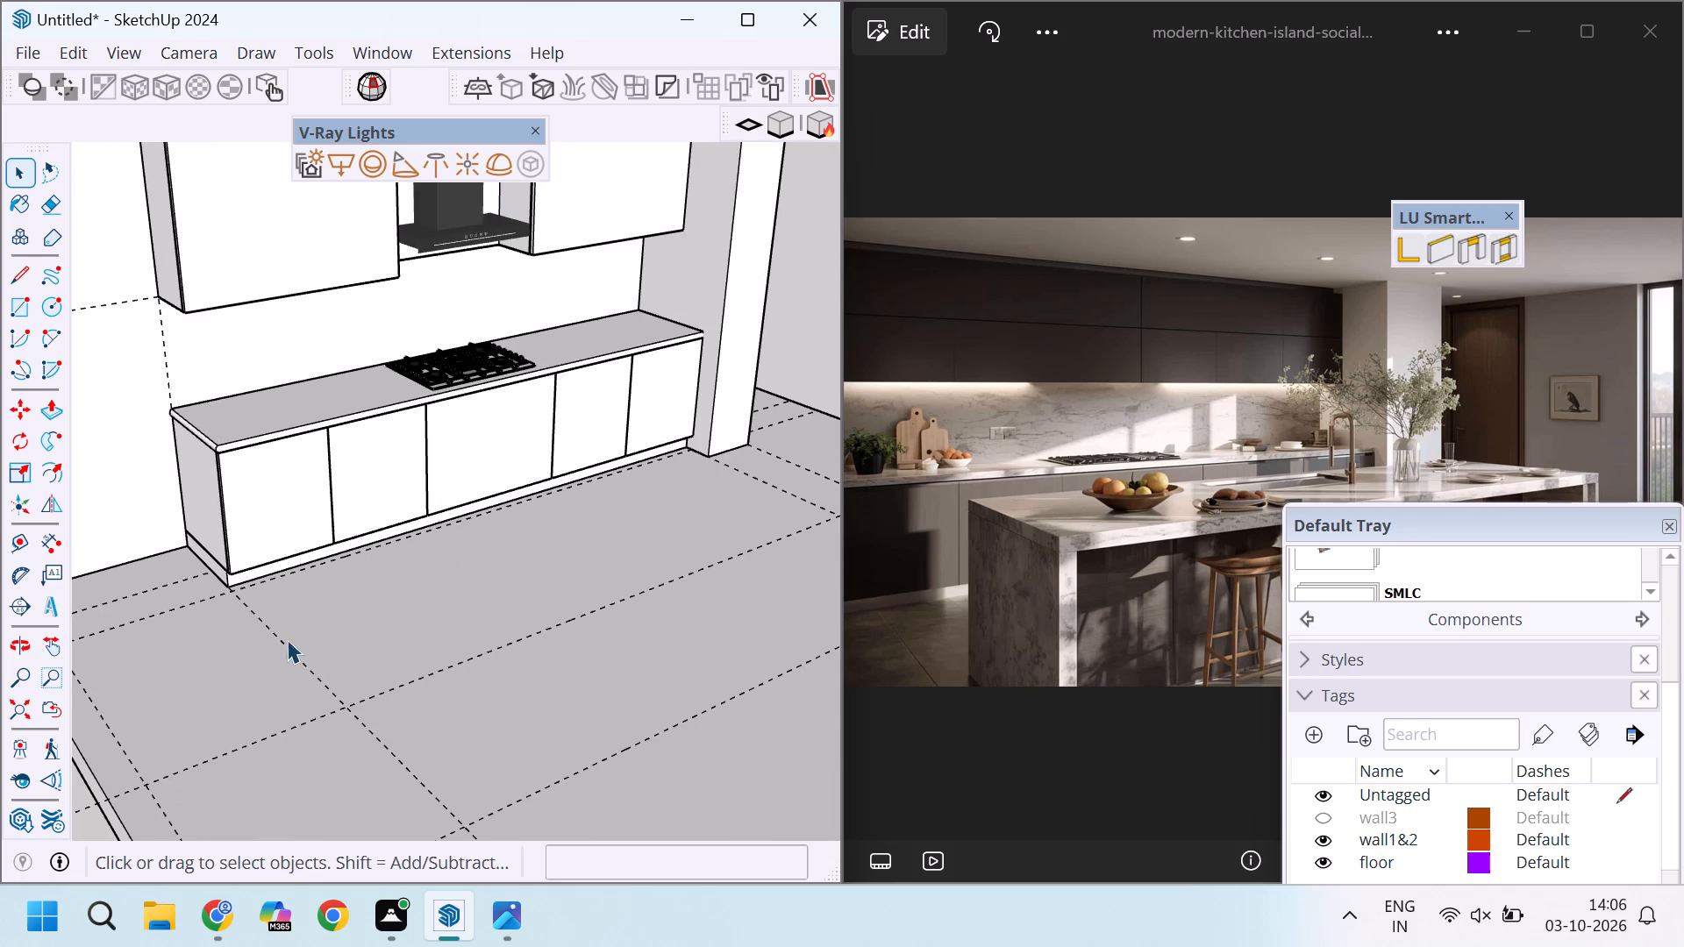
scroll(279, 659, up, 3)
click(303, 657)
scroll(233, 577, down, 5)
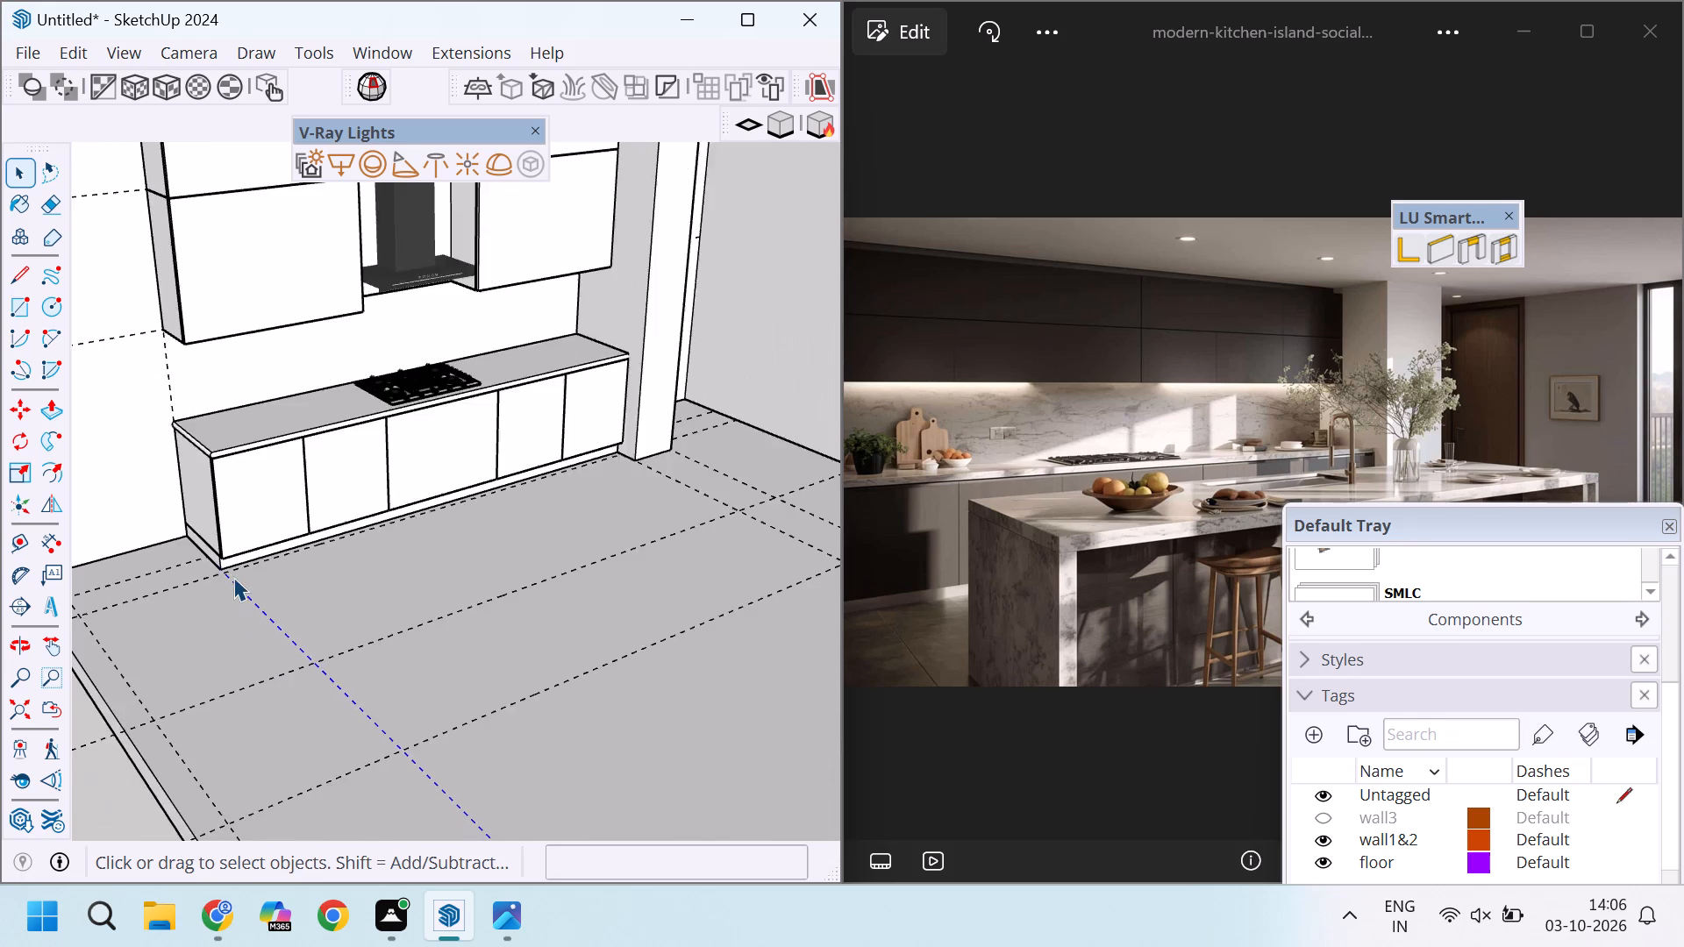
scroll(233, 577, down, 5)
scroll(324, 659, up, 10)
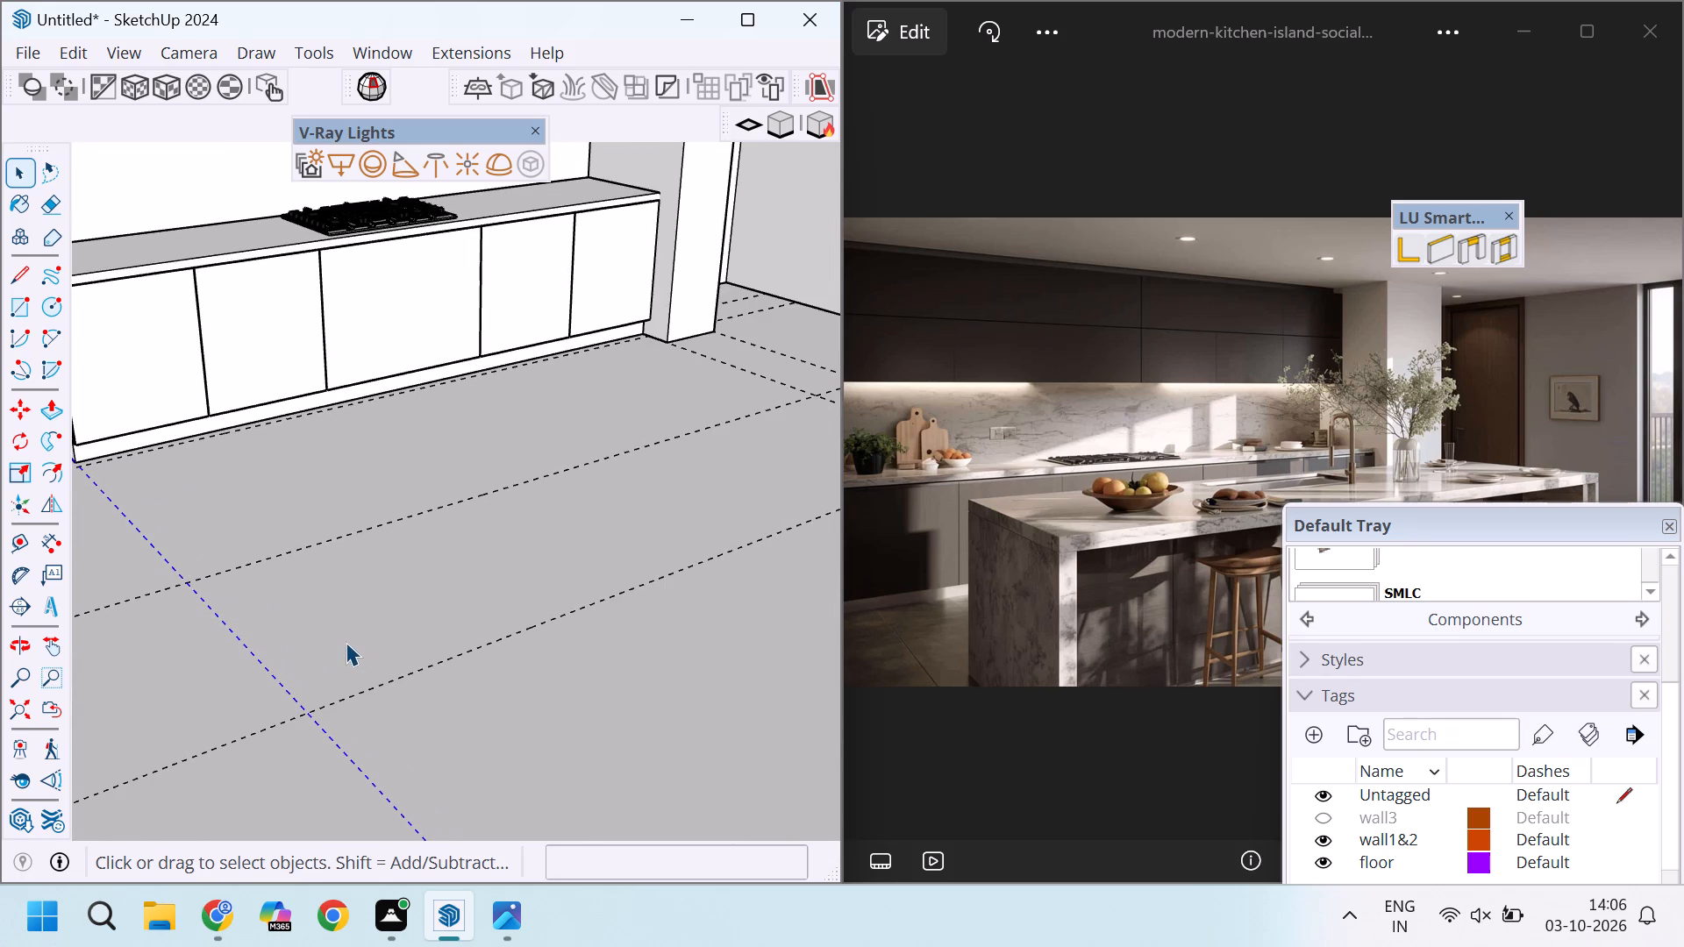
key(t)
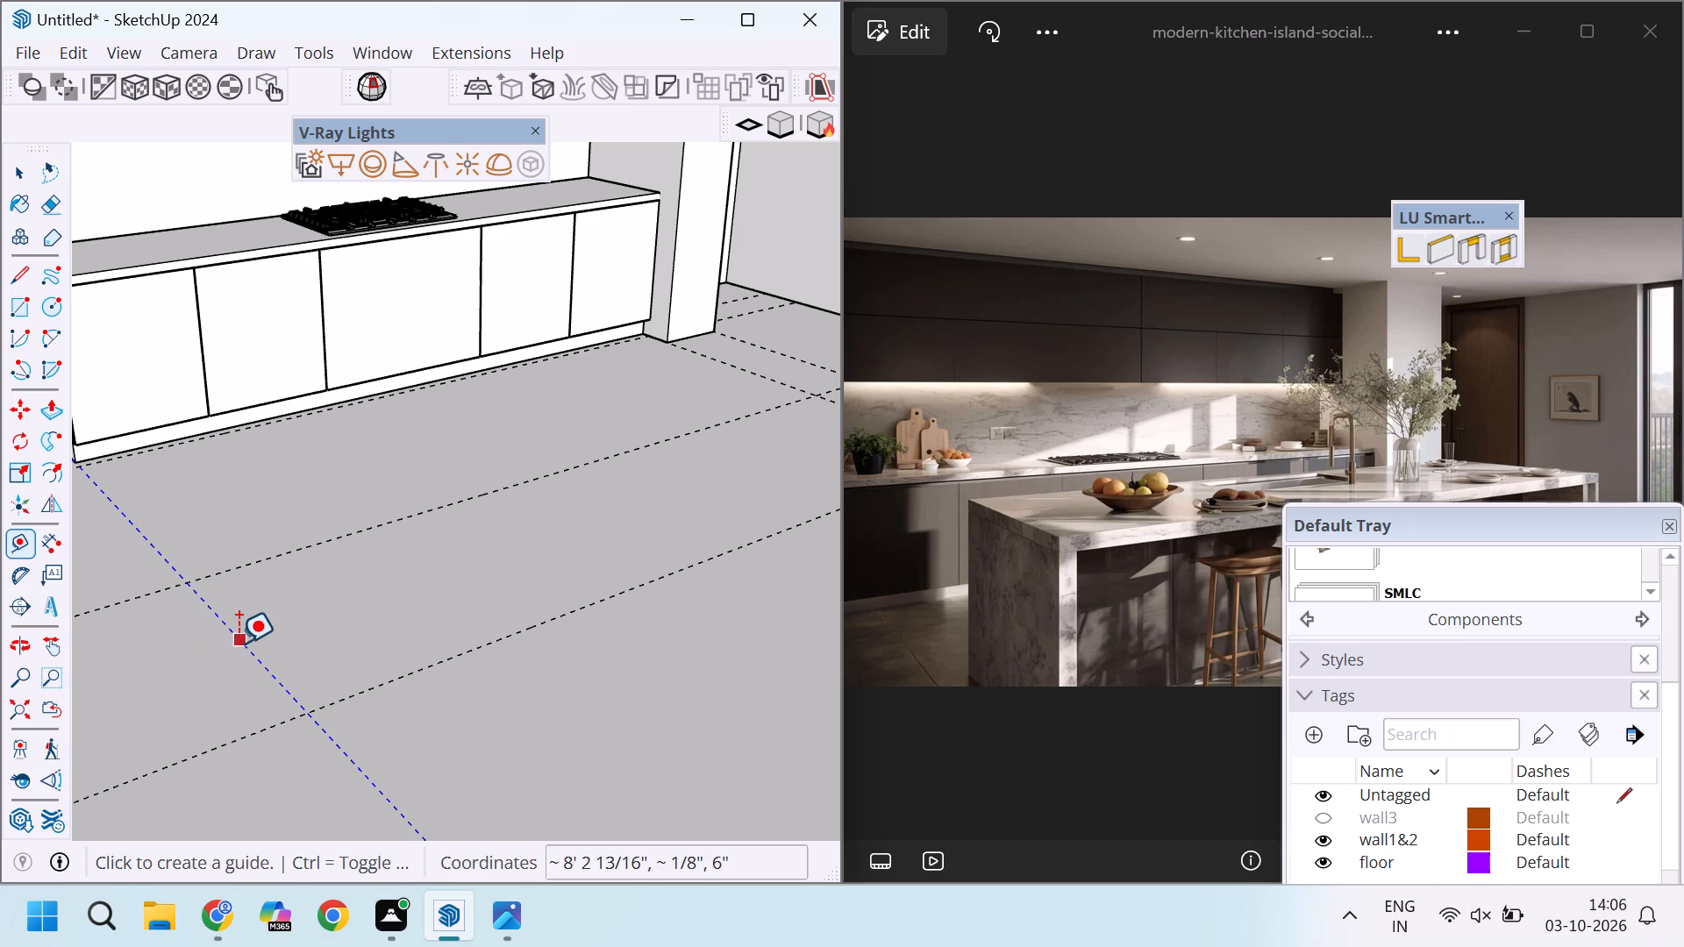
click(241, 643)
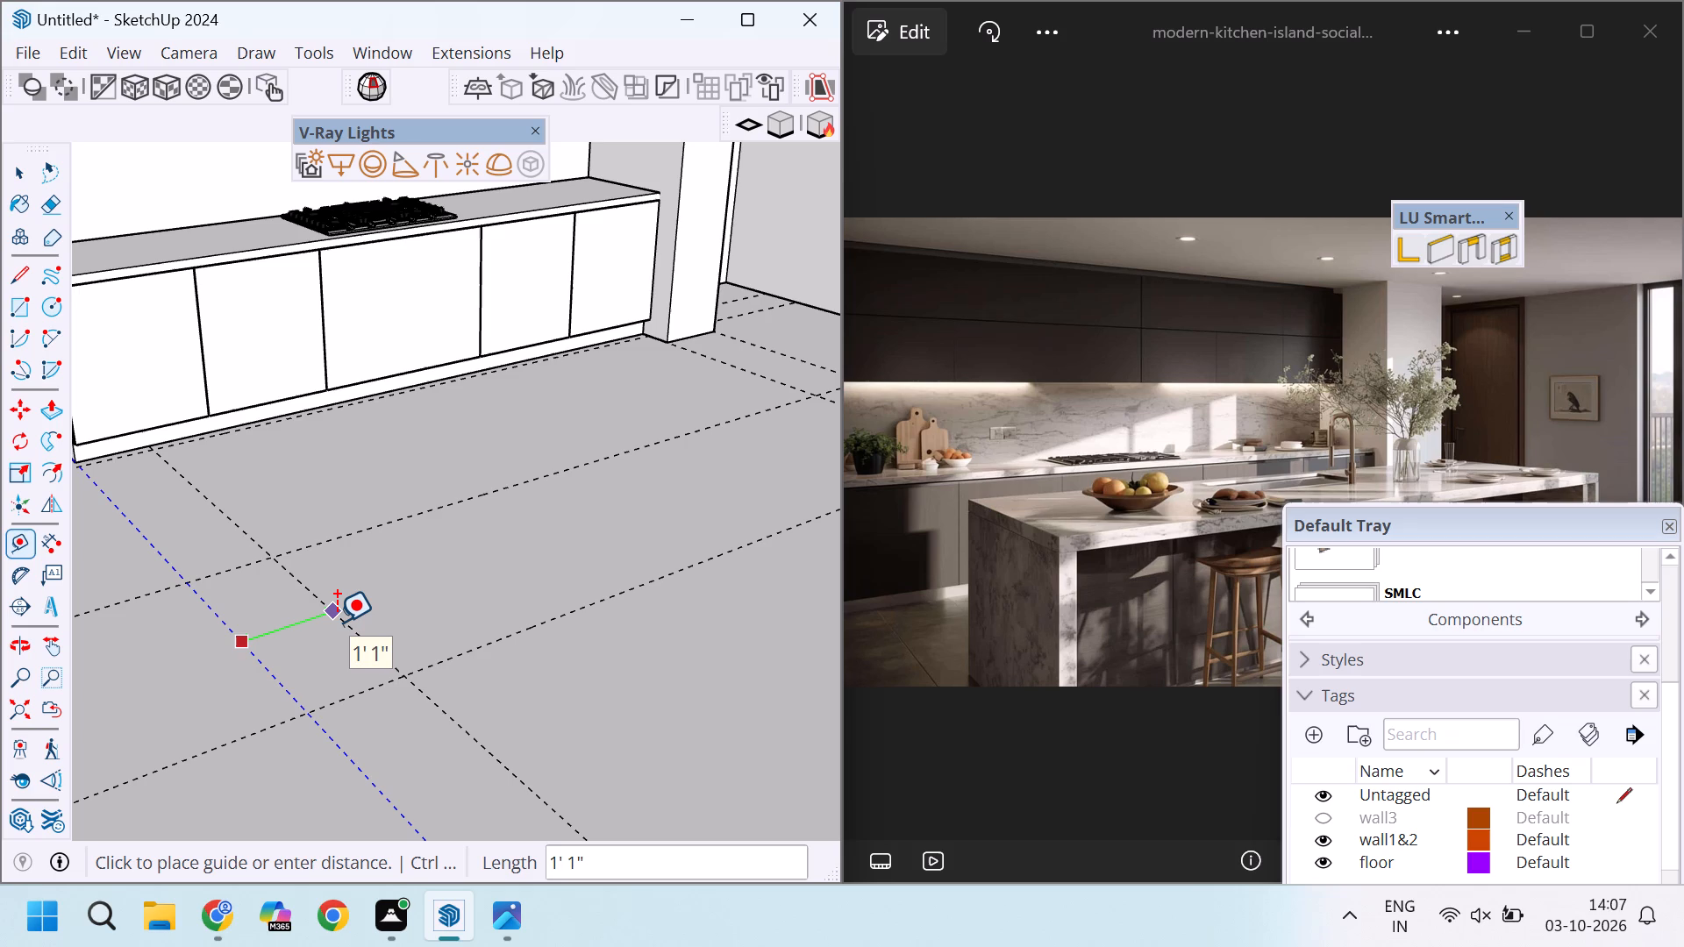
scroll(328, 625, up, 8)
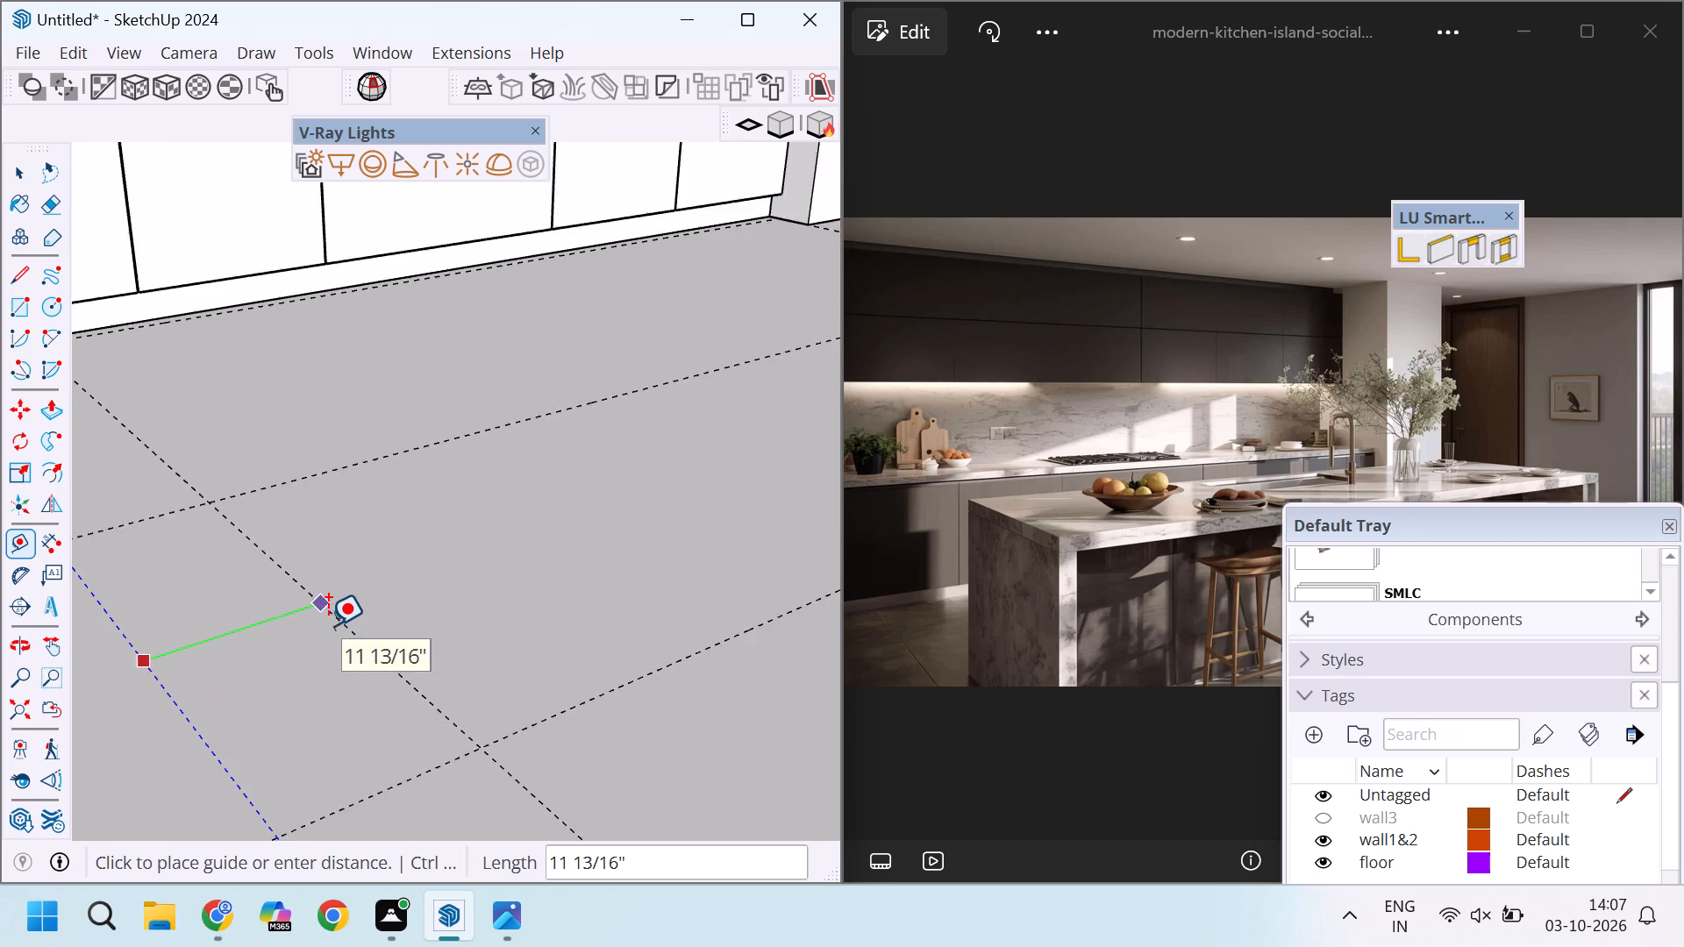
scroll(328, 625, up, 1)
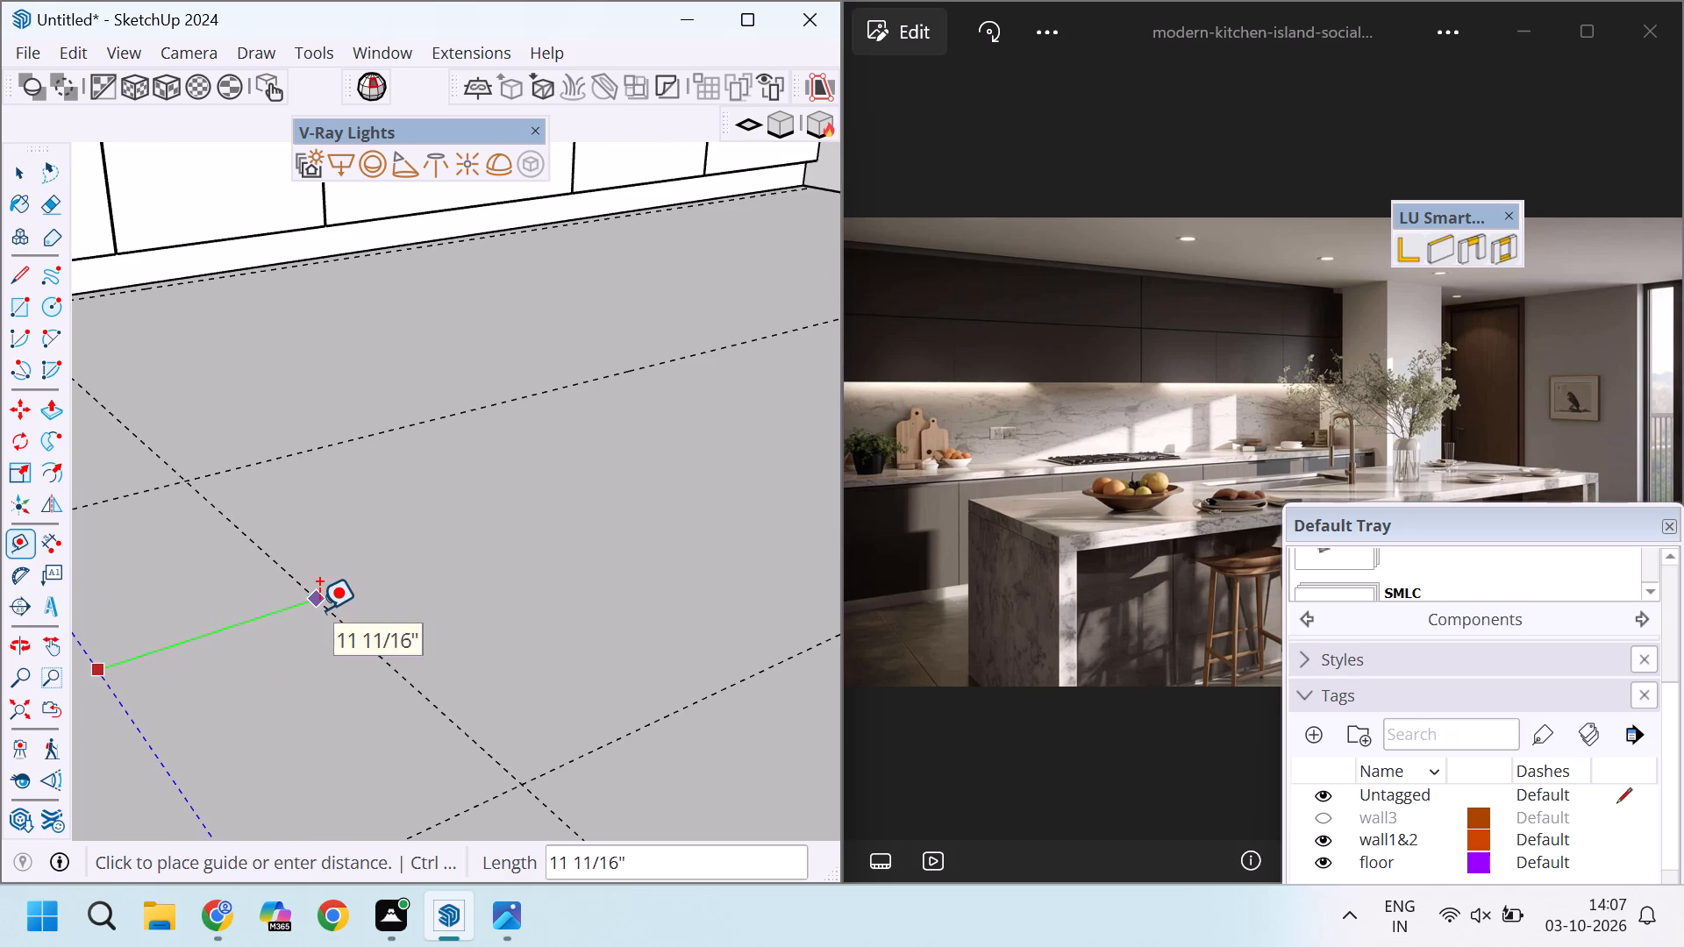
scroll(318, 604, up, 3)
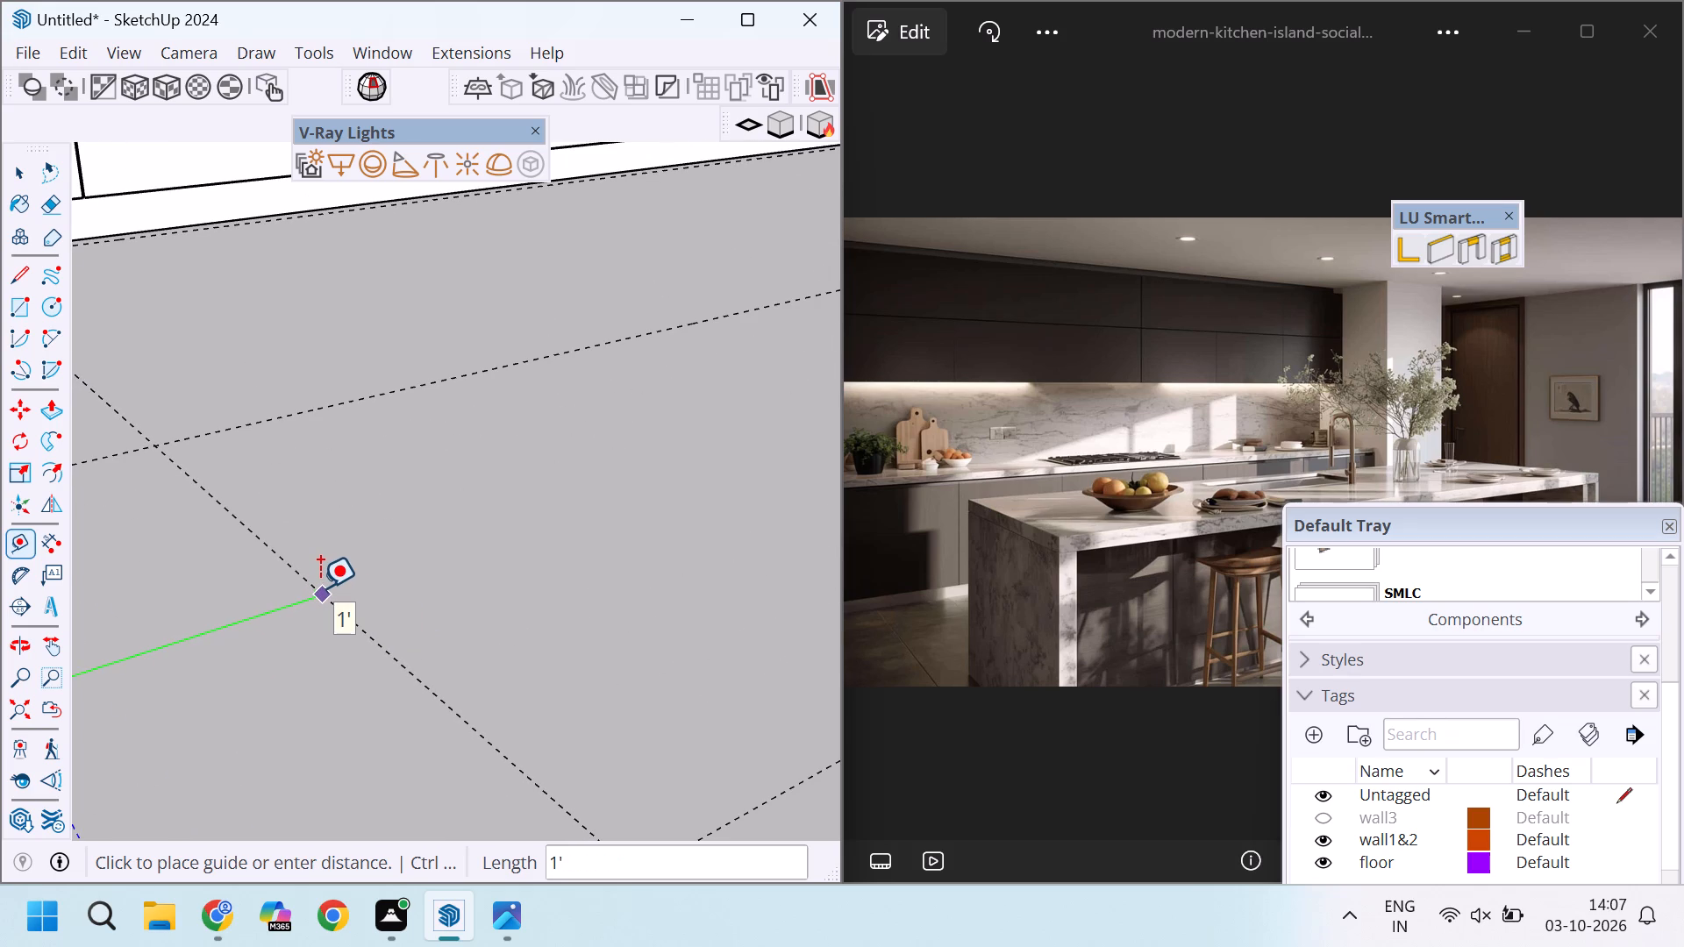
click(320, 587)
Draw the island's 3' by 10' base rectangle on the floor between the guide intersections, starting at the new 1' guide.
scroll(421, 619, down, 13)
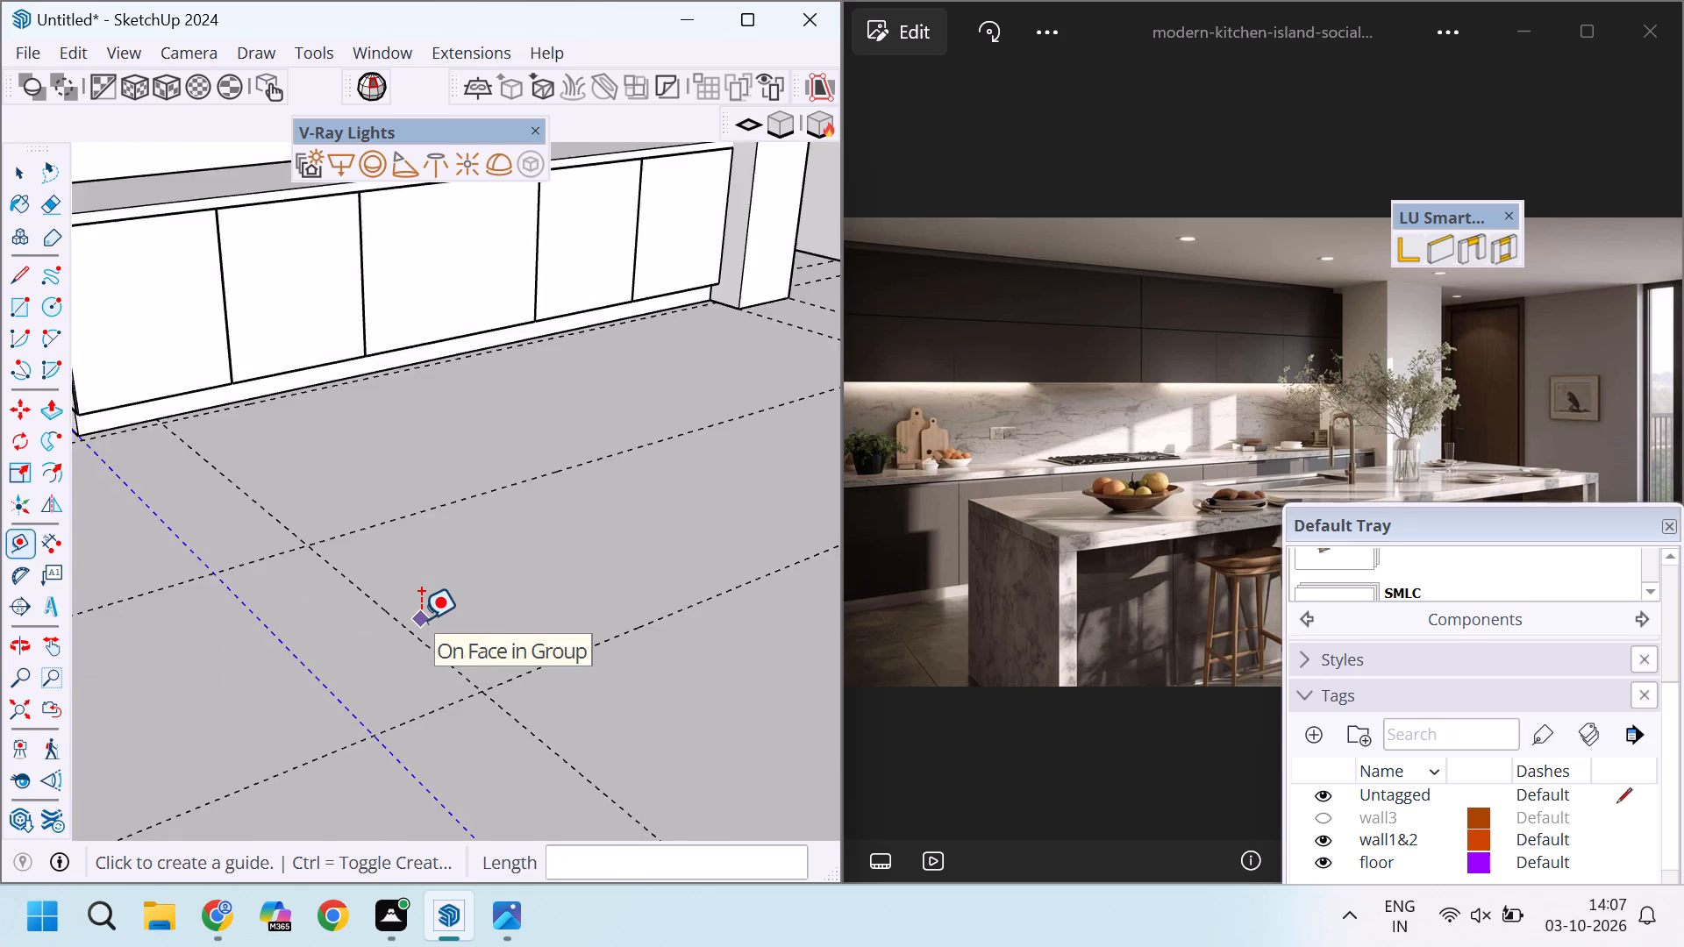
scroll(421, 619, down, 4)
middle_drag(624, 564, 446, 613)
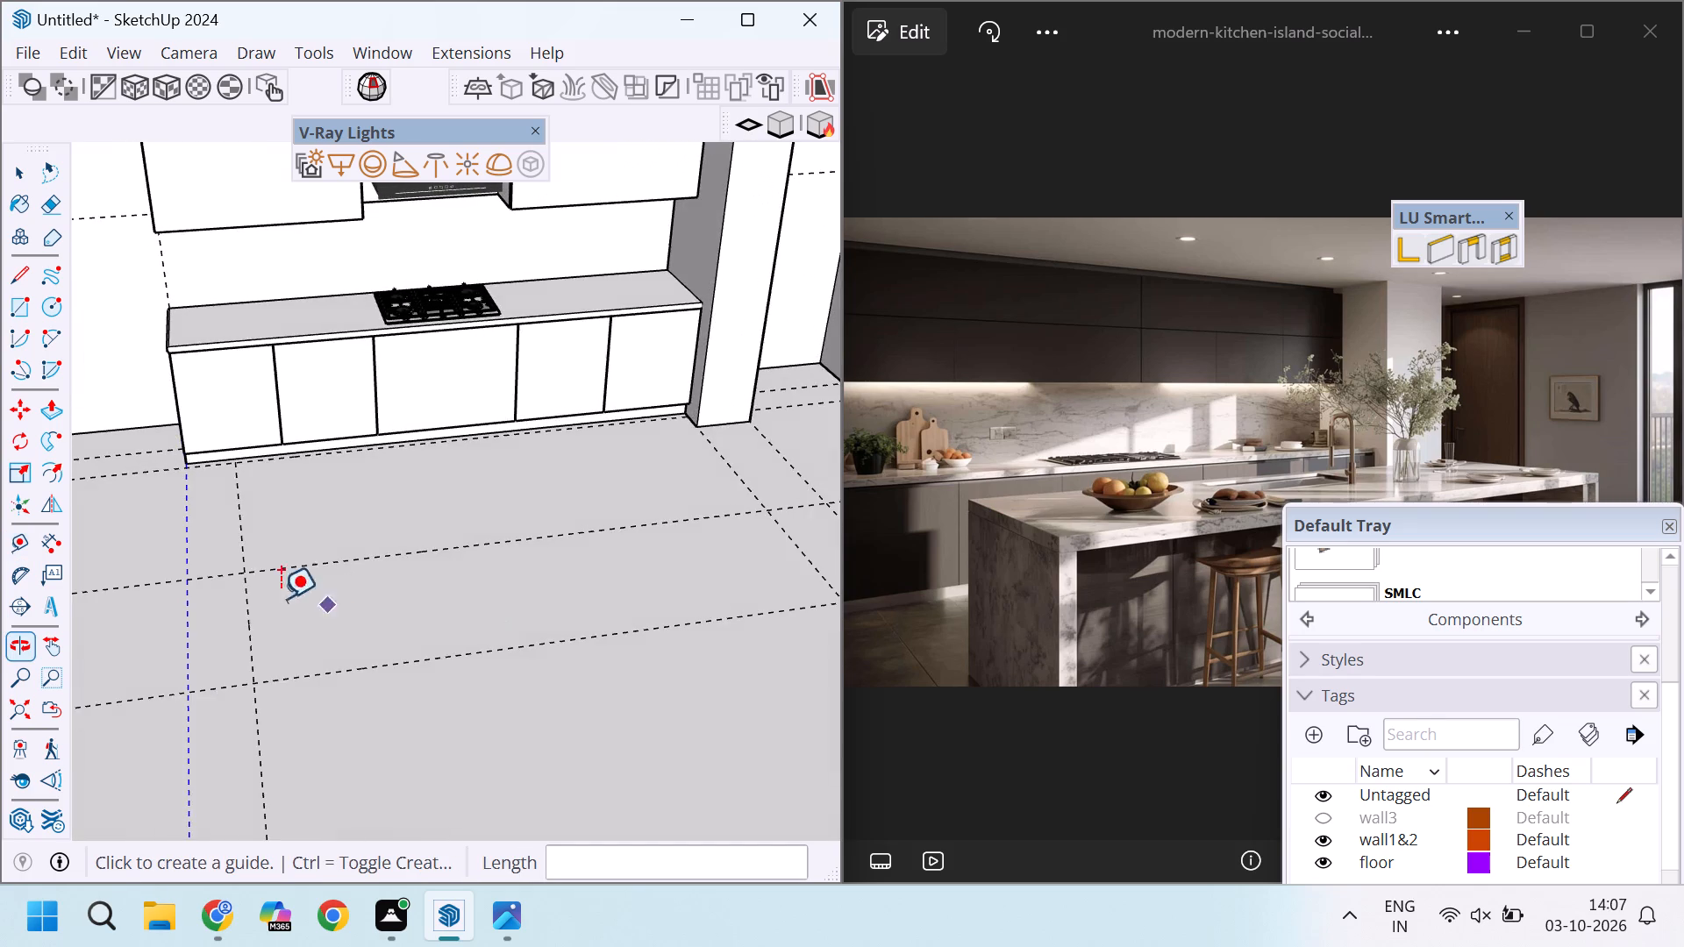
scroll(265, 581, up, 6)
scroll(256, 648, down, 5)
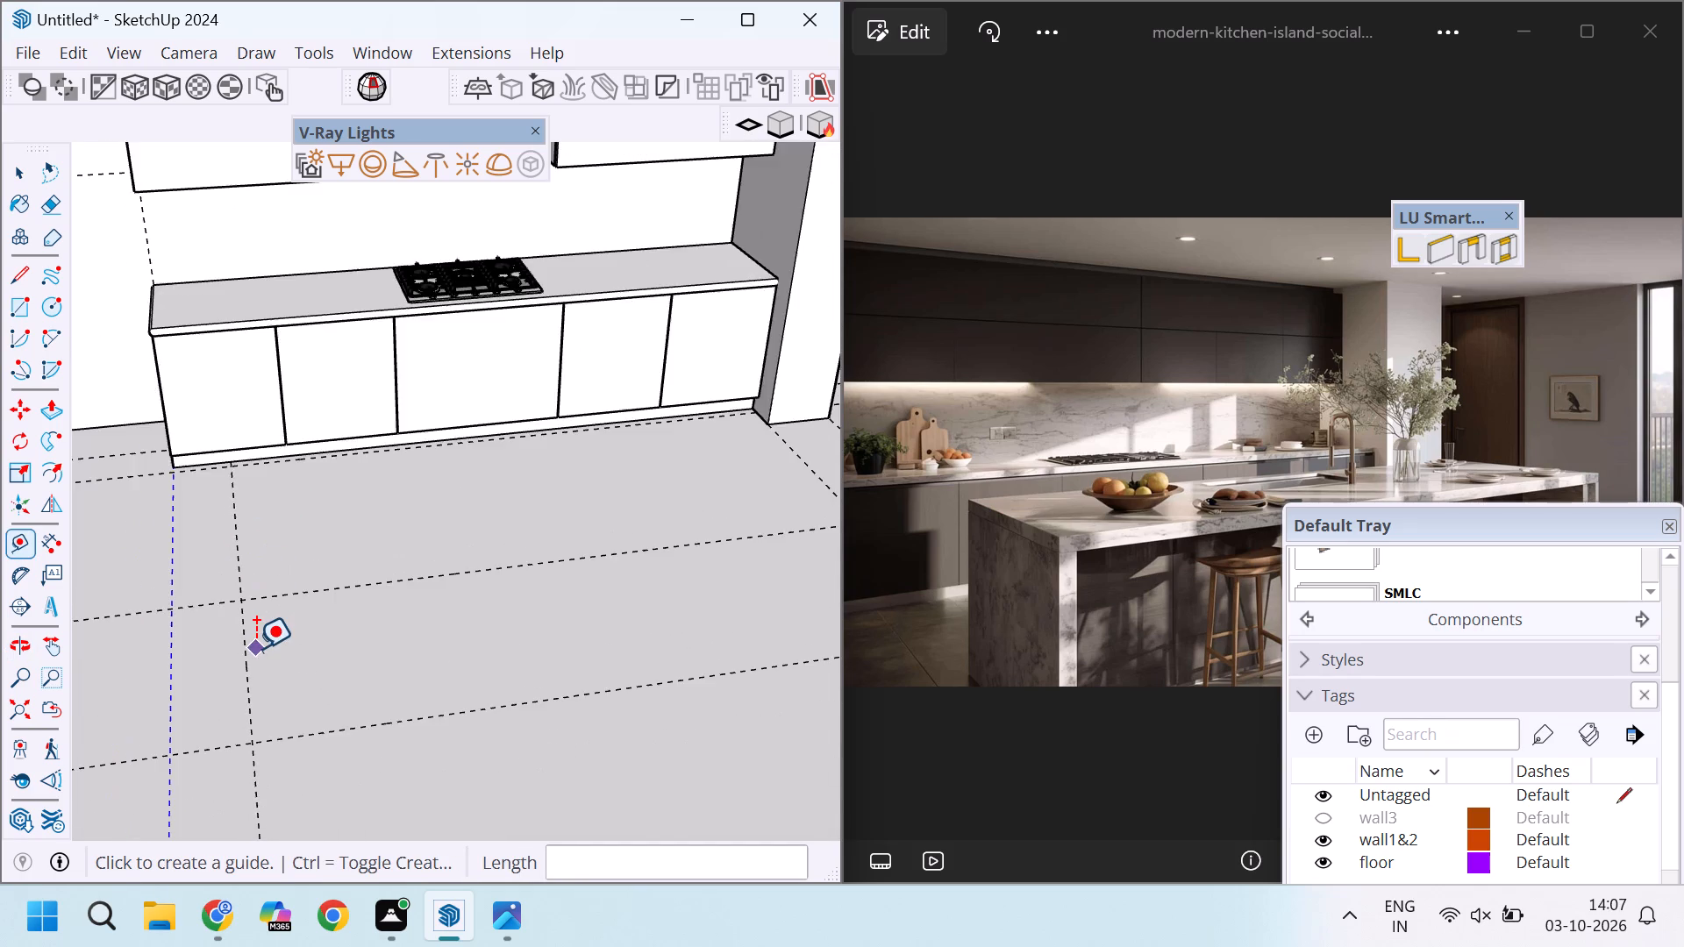
scroll(256, 648, down, 6)
scroll(324, 653, up, 3)
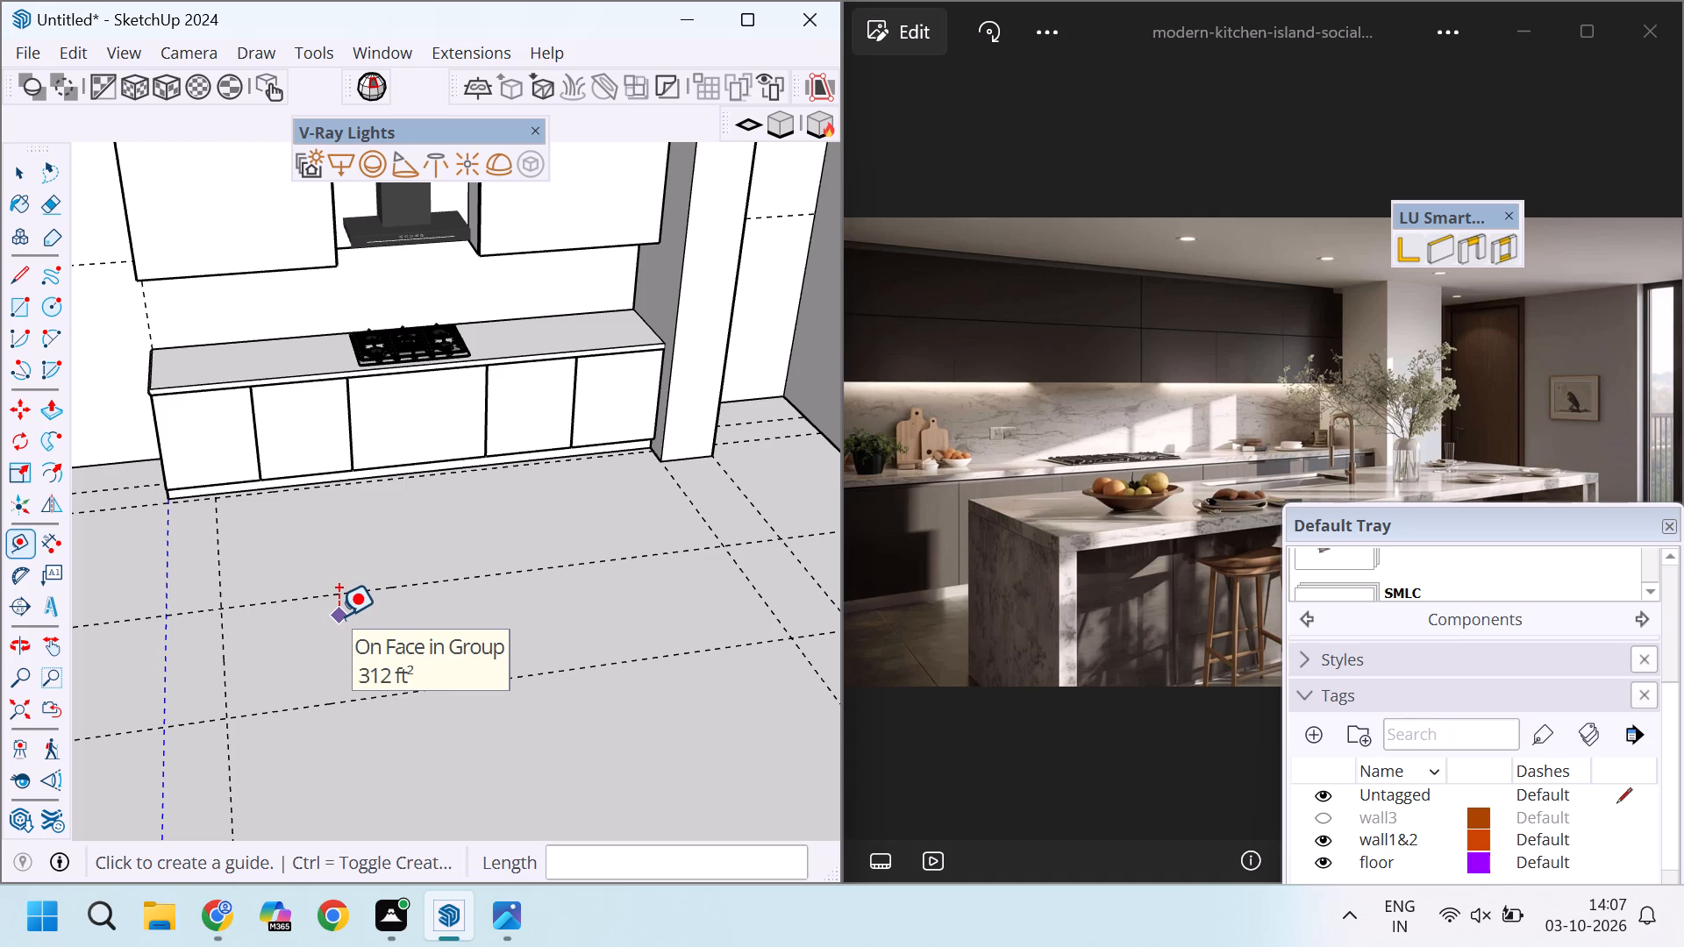
scroll(339, 616, down, 8)
scroll(306, 601, up, 10)
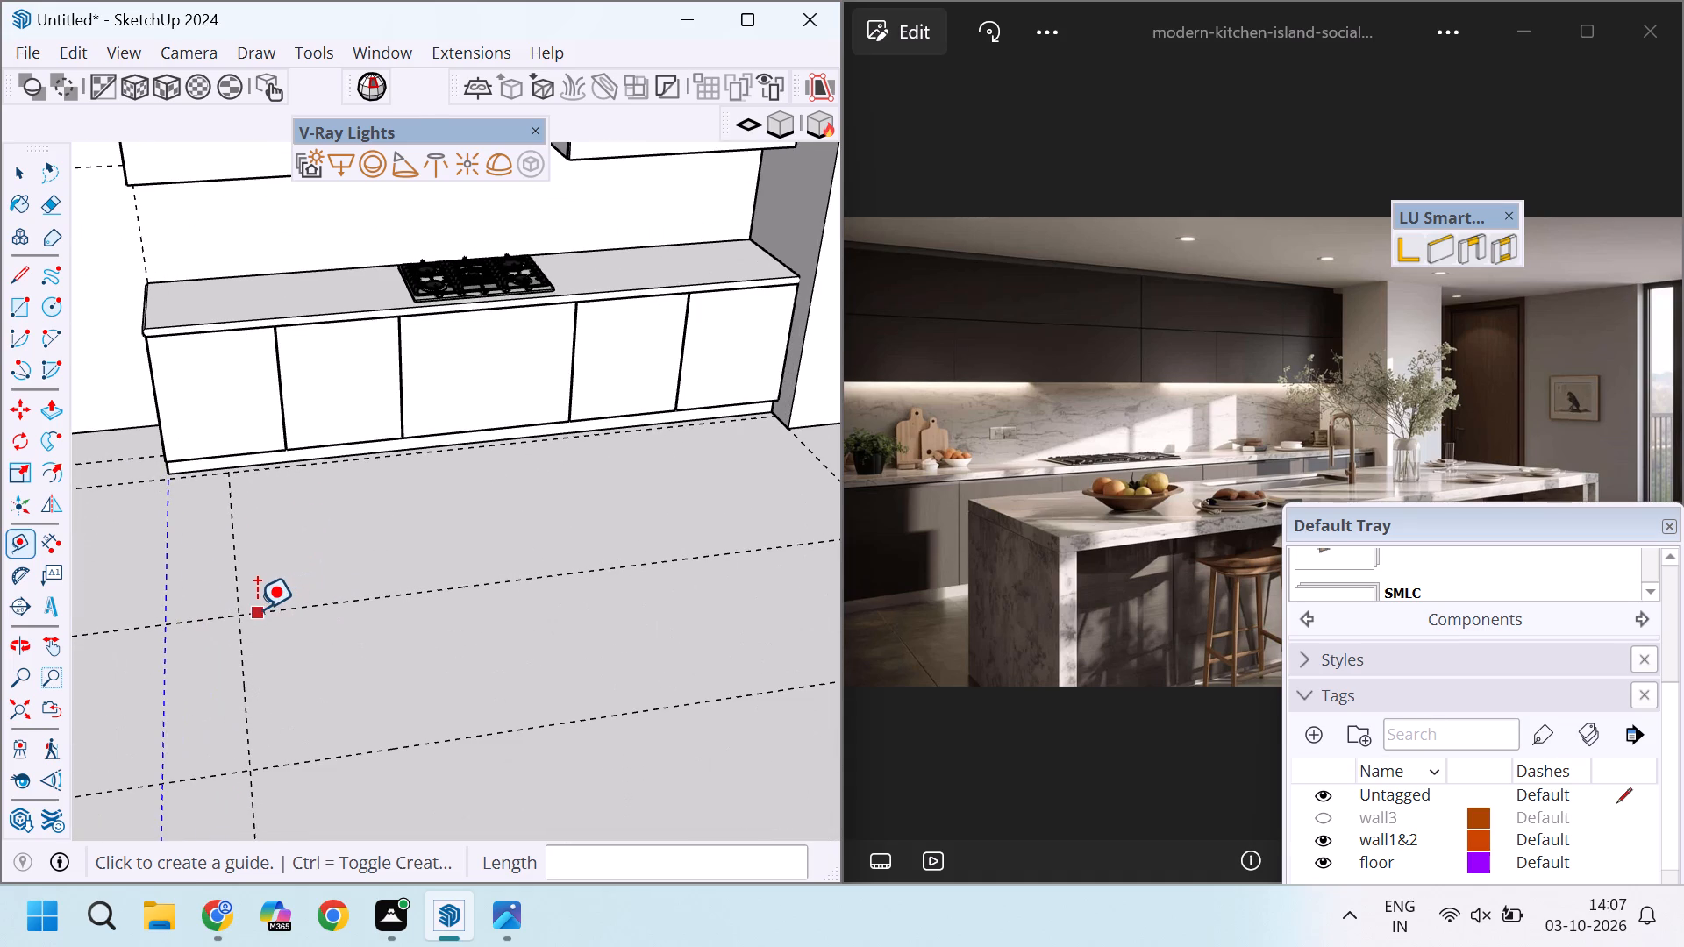
key(r)
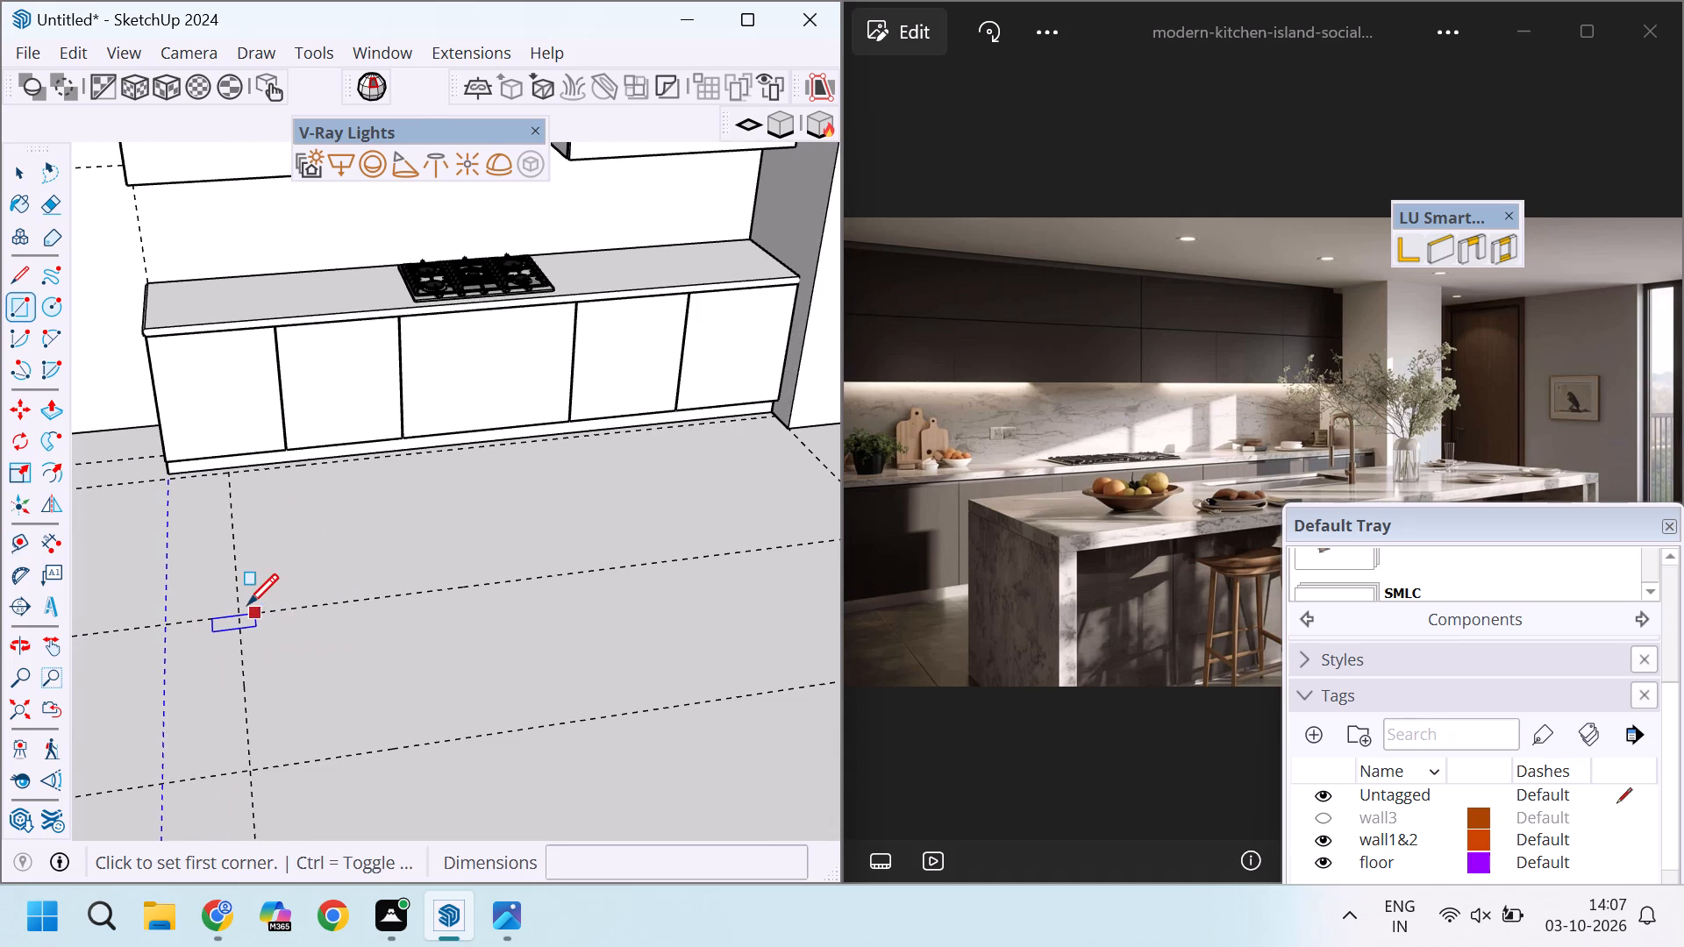
click(246, 617)
scroll(246, 617, down, 6)
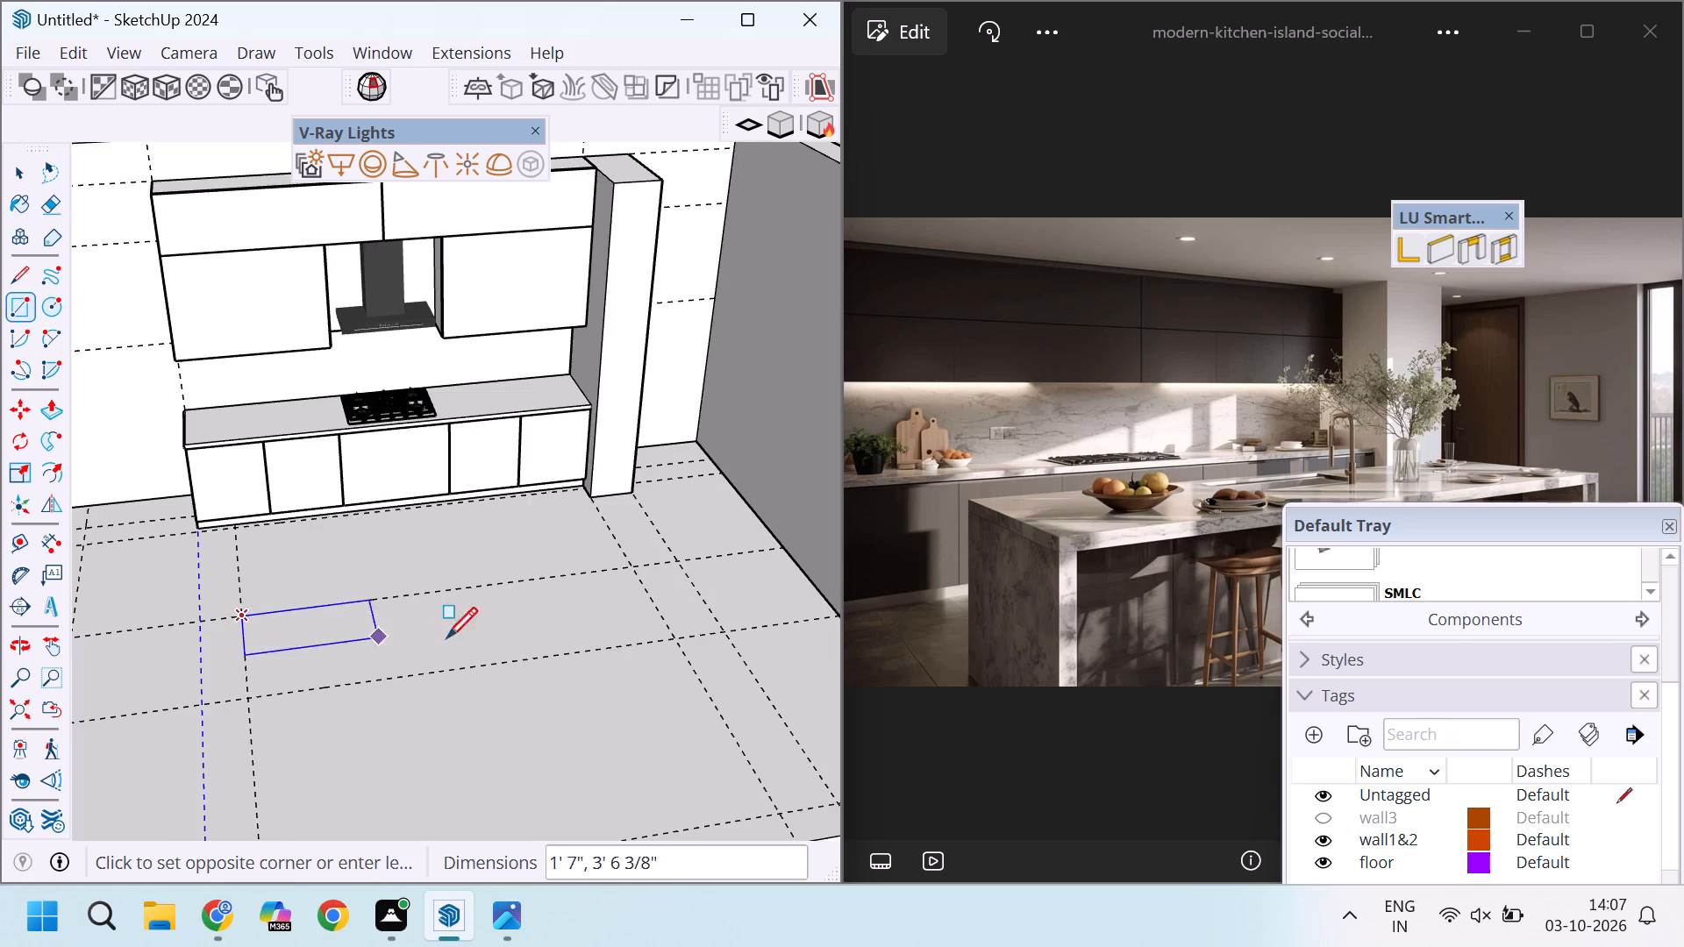
scroll(503, 637, up, 3)
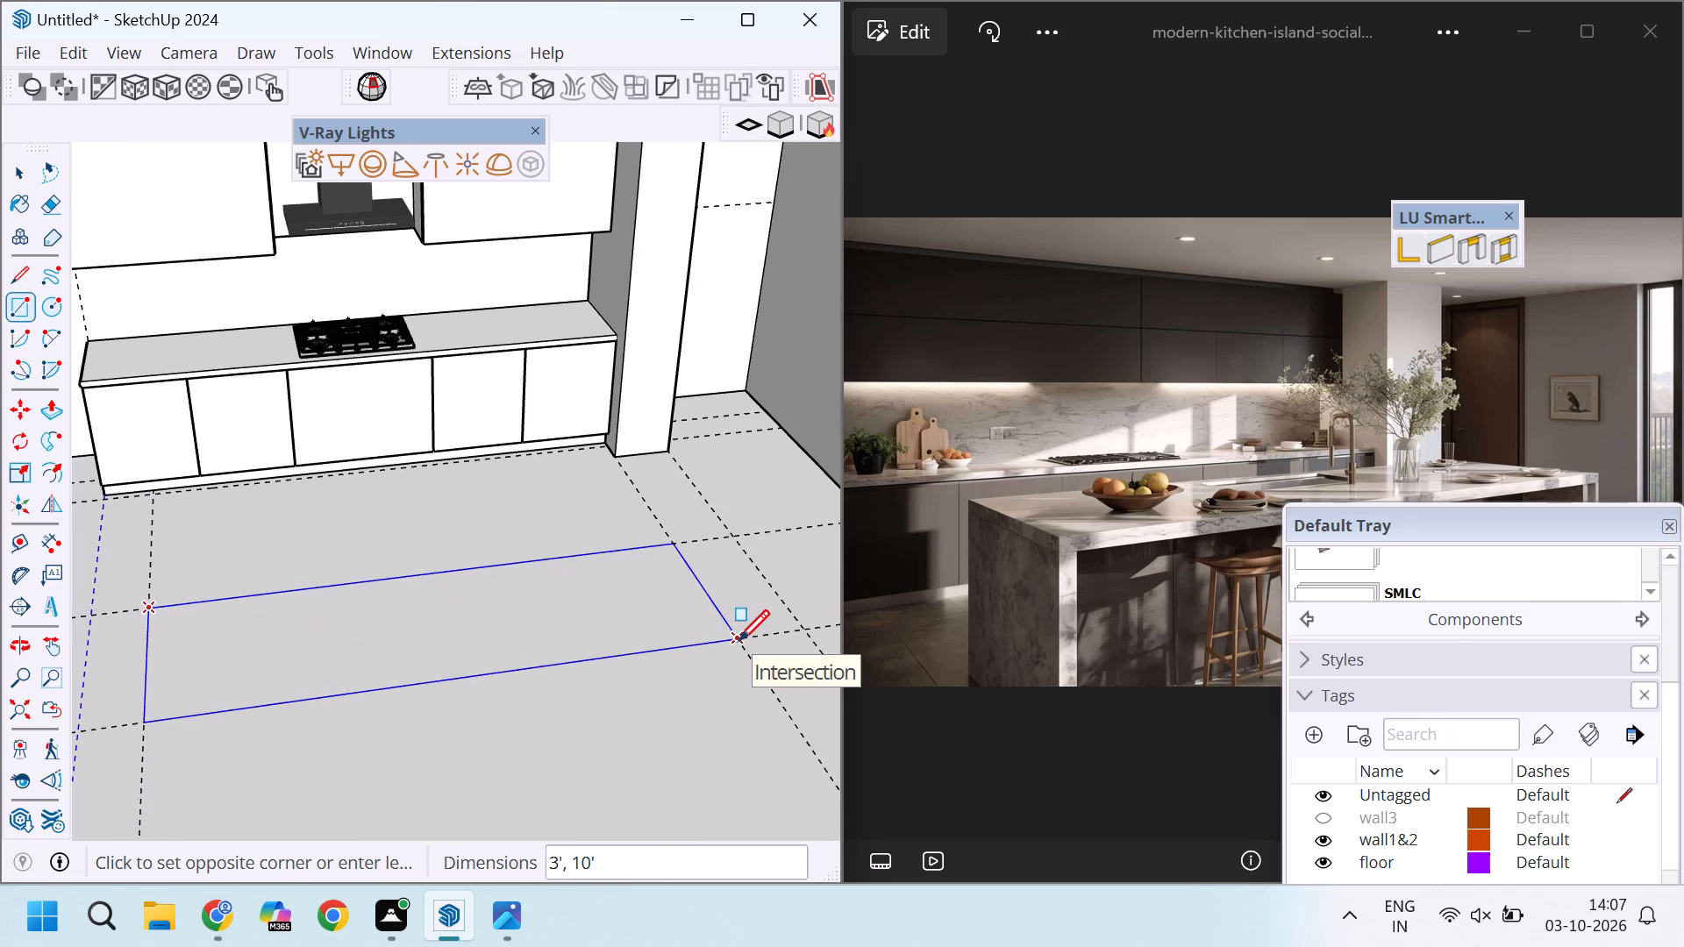
click(739, 640)
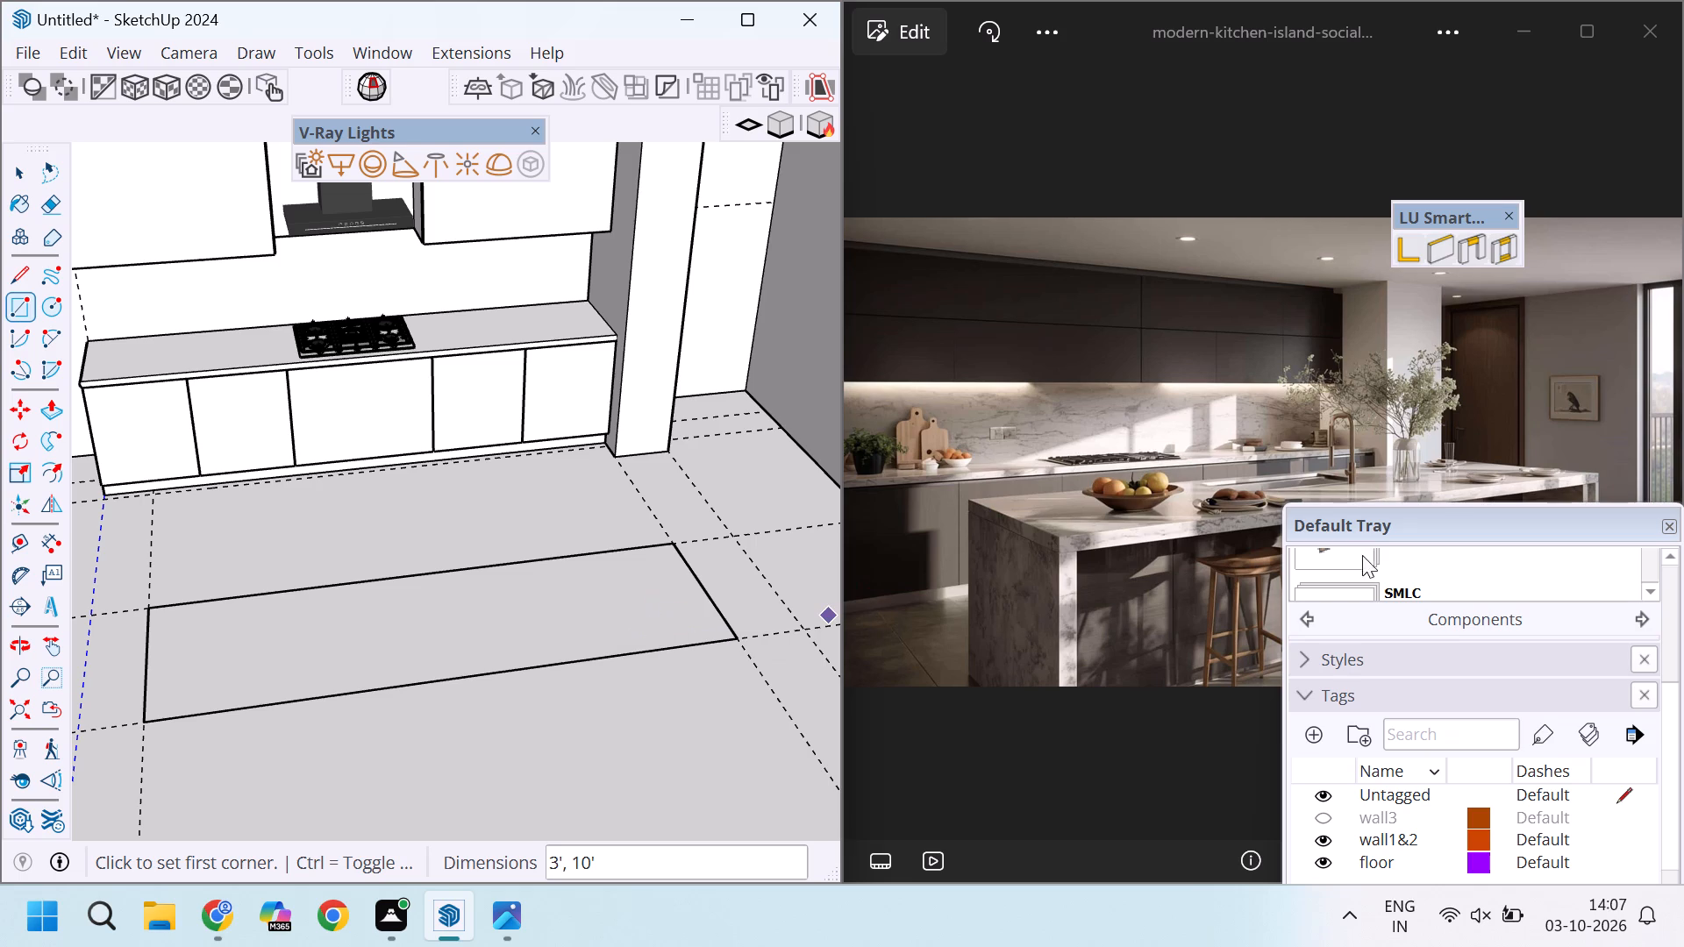
Examine the island in the reference photo, moving the tray clear to see its marble body and stools.
drag(1436, 522, 1413, 539)
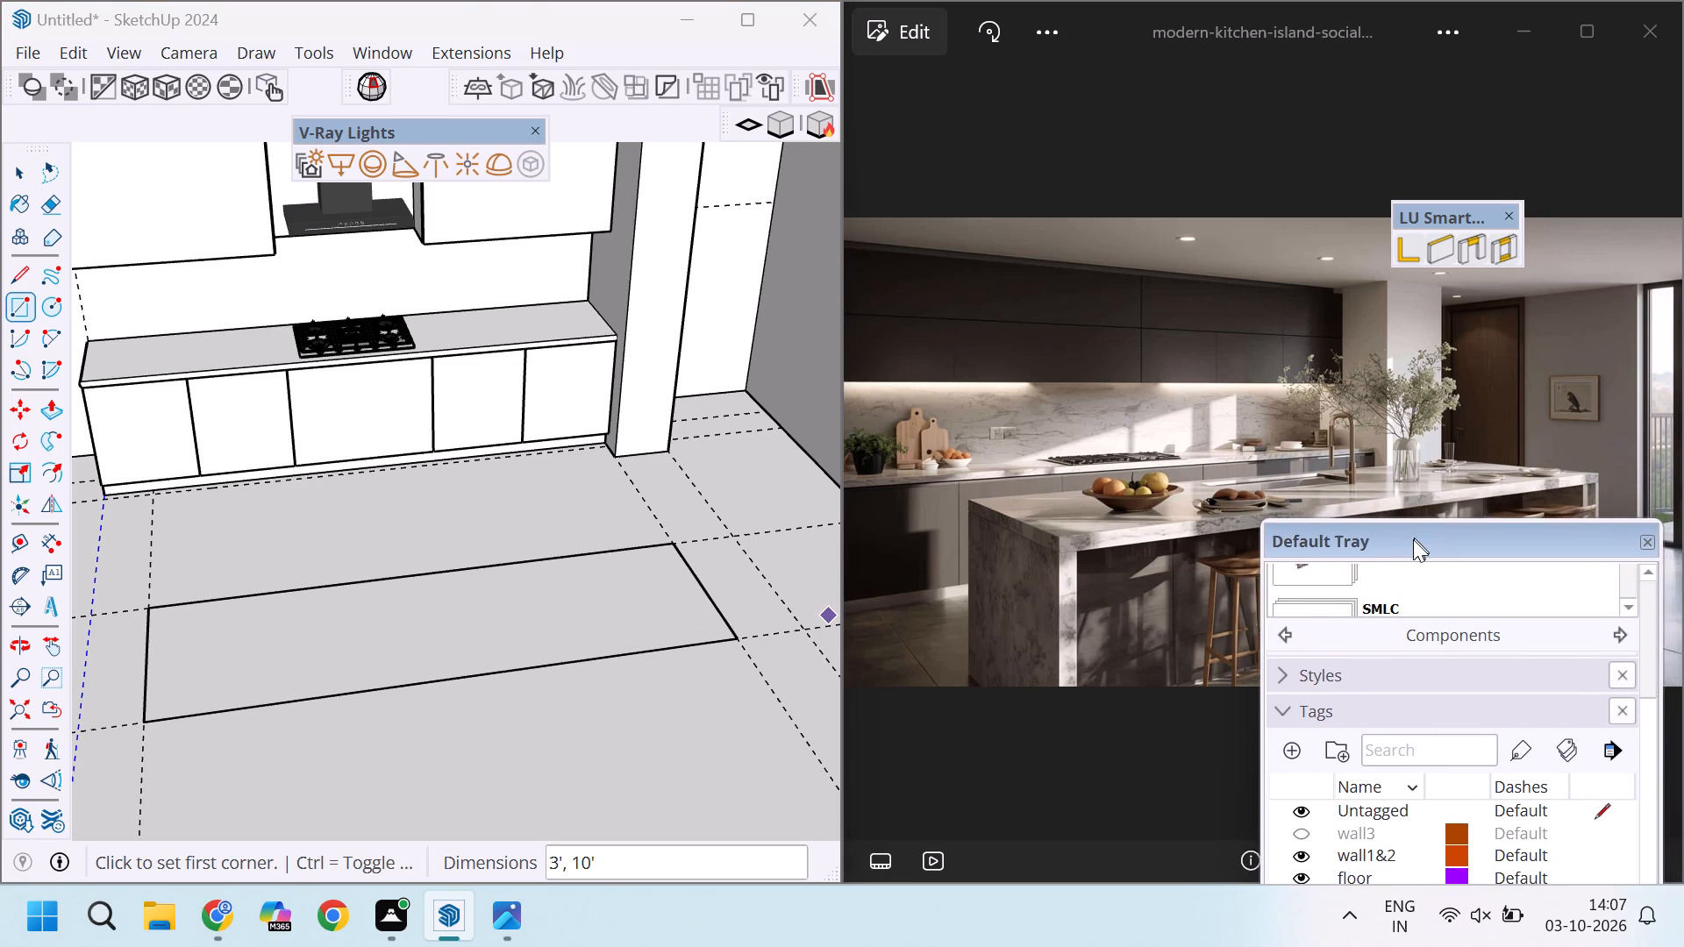
drag(1413, 539, 1462, 466)
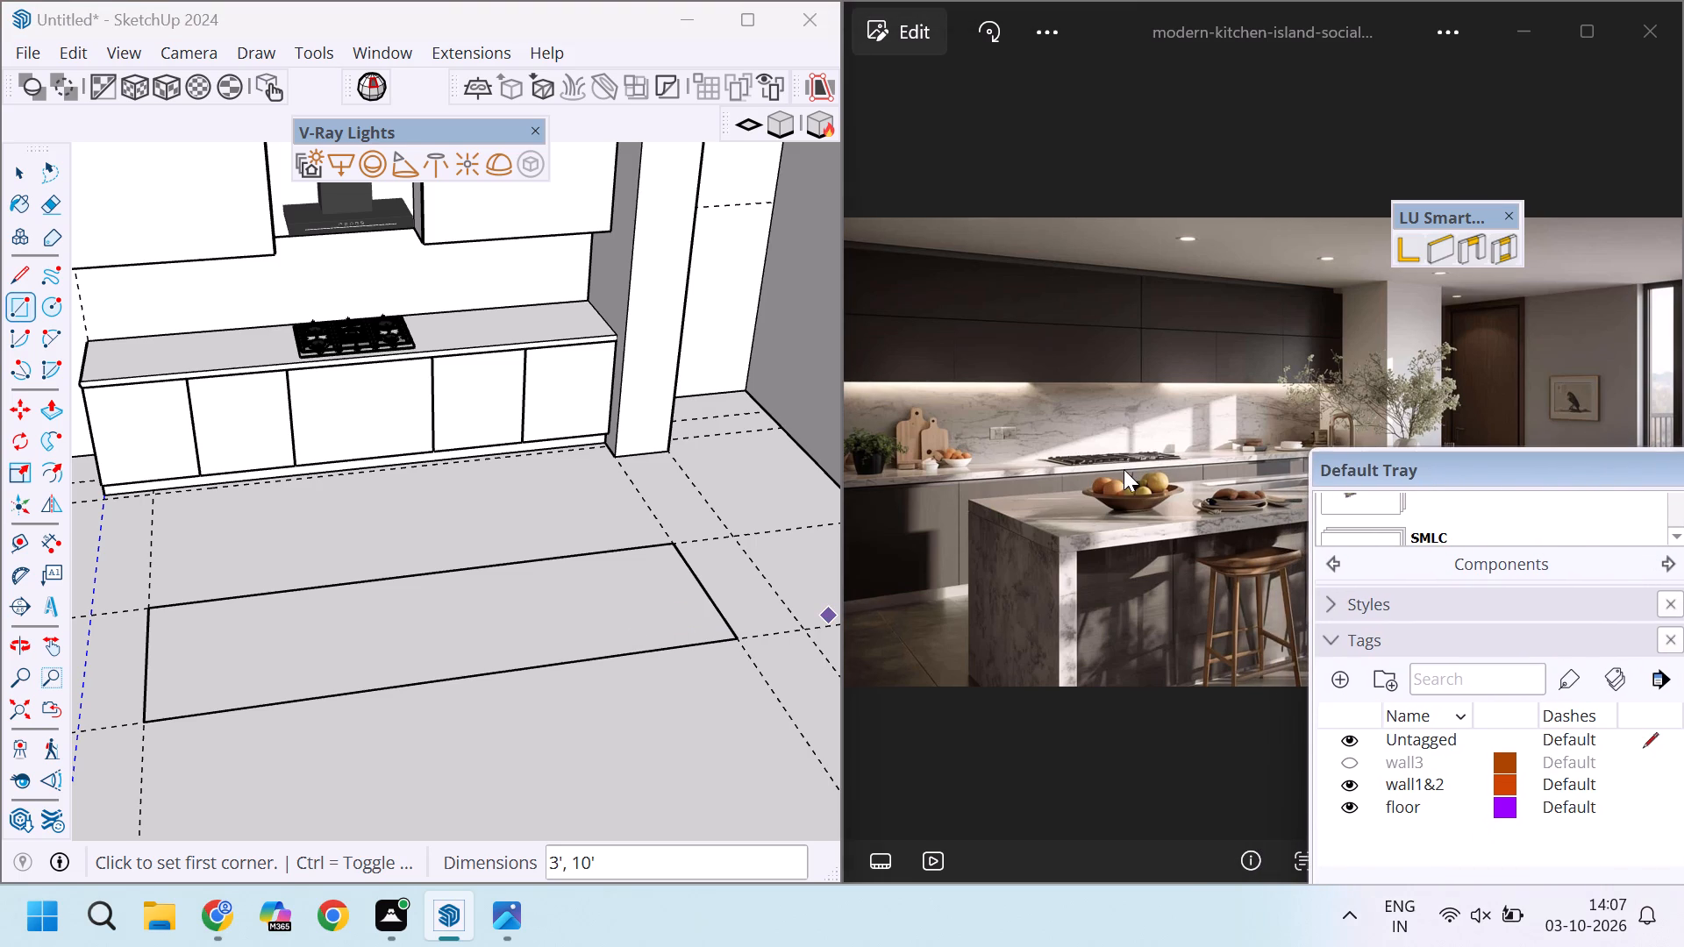
scroll(1152, 409, down, 2)
scroll(1152, 504, up, 3)
scroll(1188, 550, down, 6)
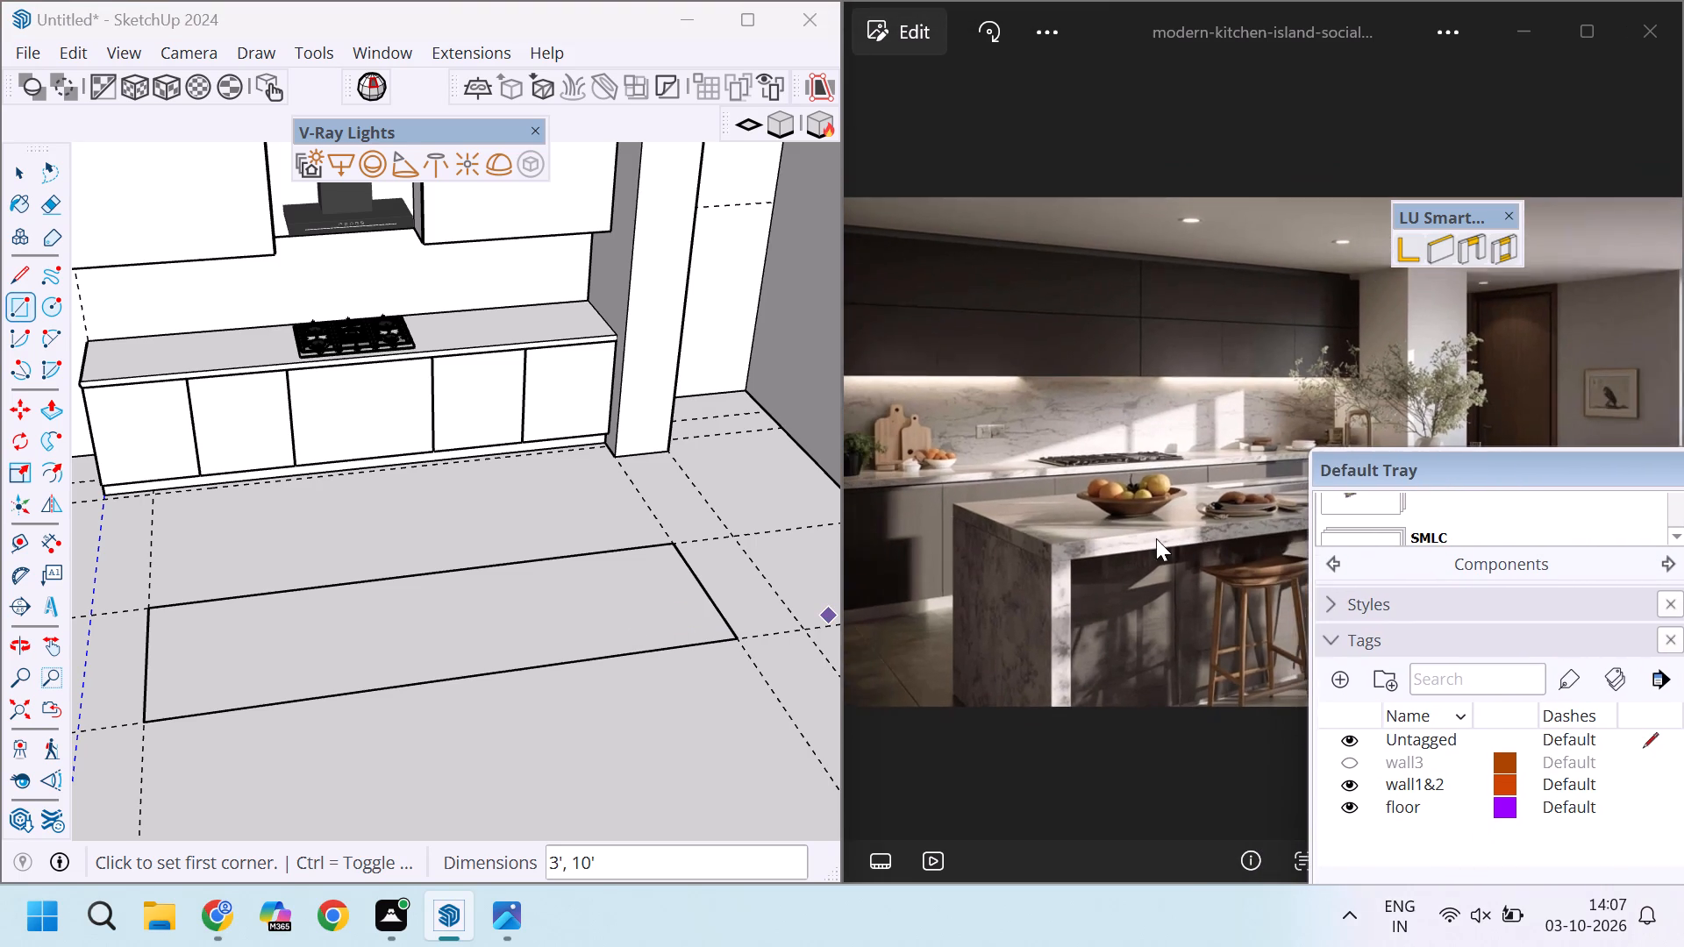
scroll(1156, 538, down, 4)
drag(1363, 472, 1339, 486)
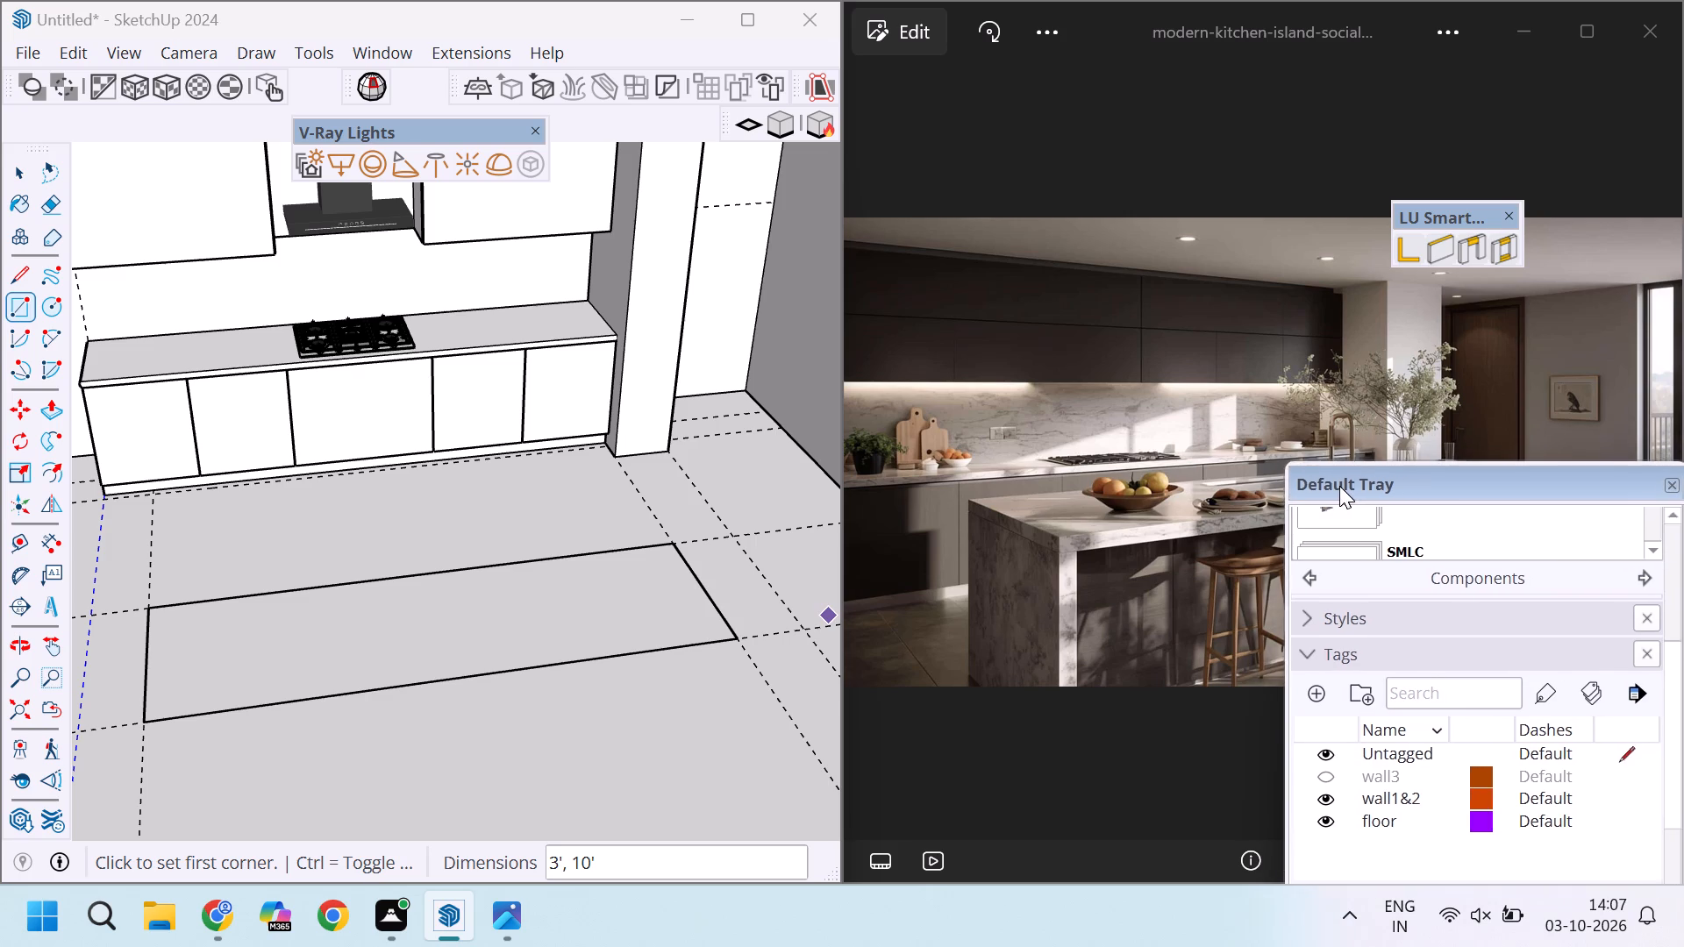
drag(1339, 486, 1309, 682)
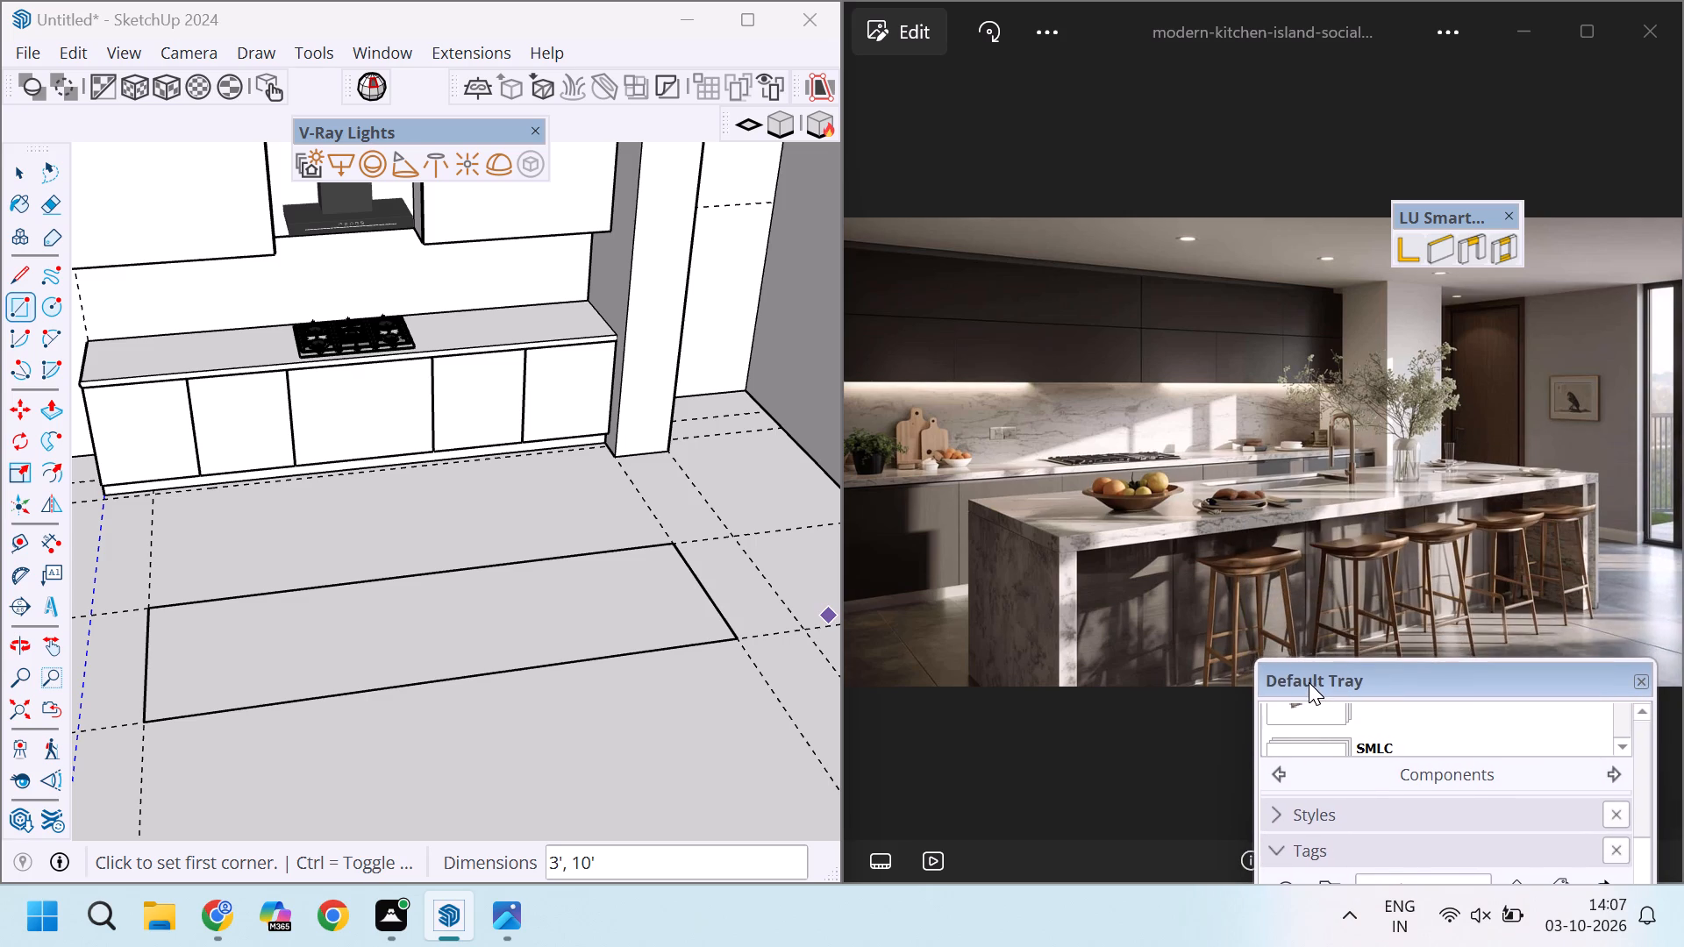
drag(1309, 682, 1353, 379)
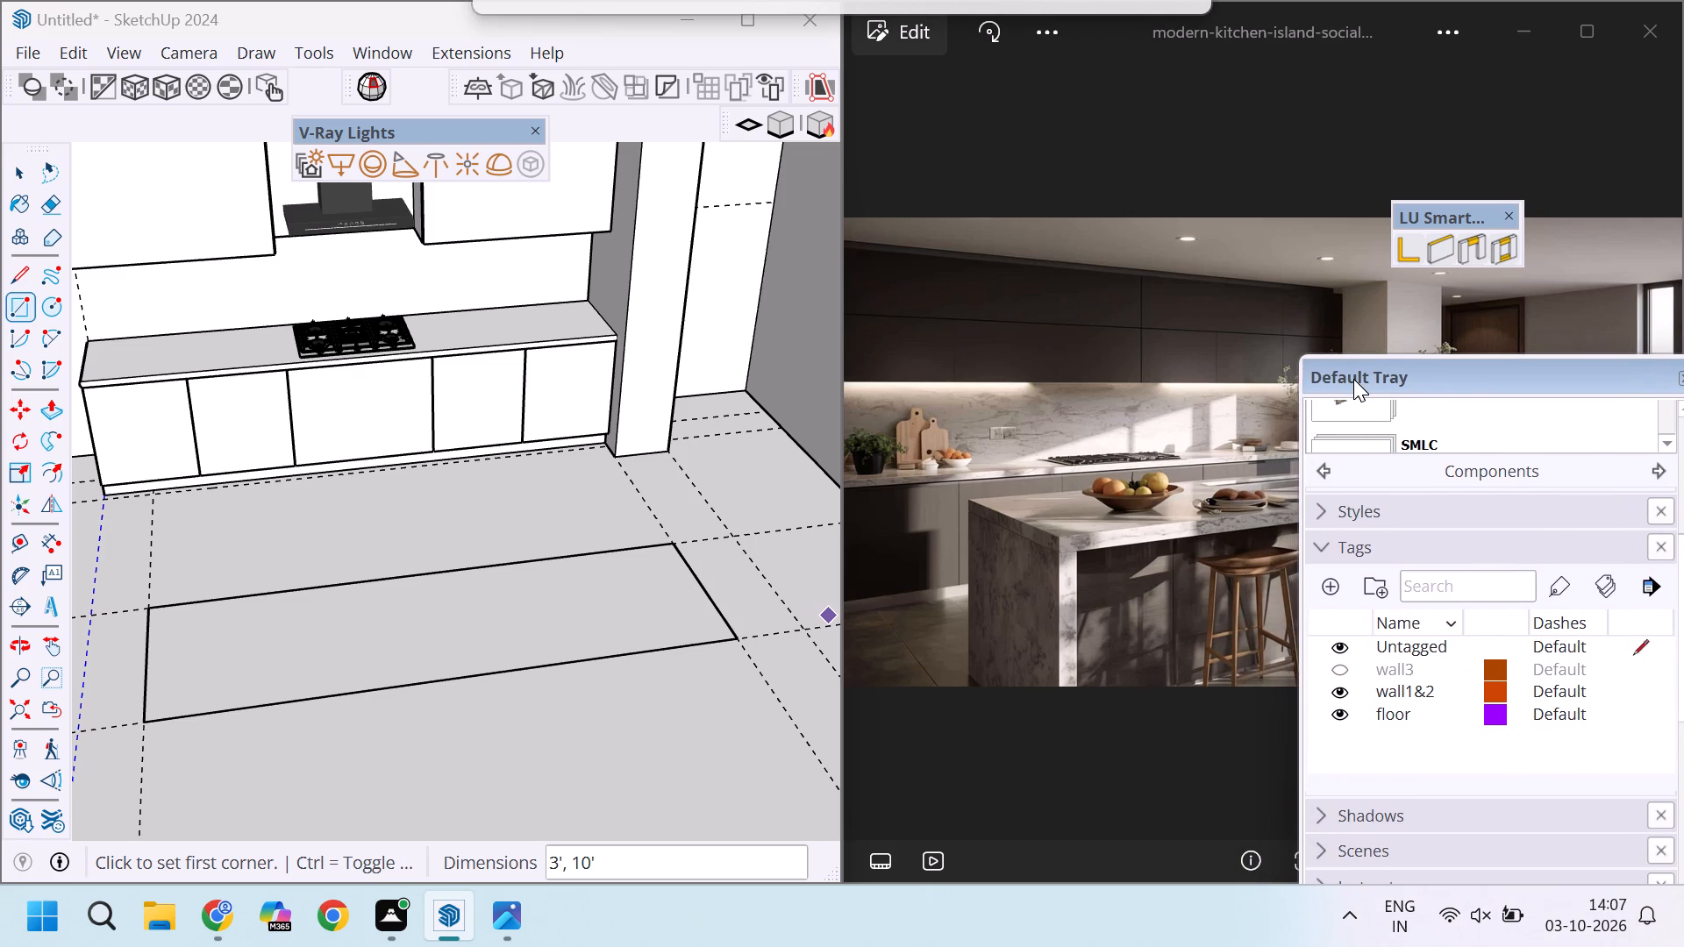
drag(1353, 379, 1323, 420)
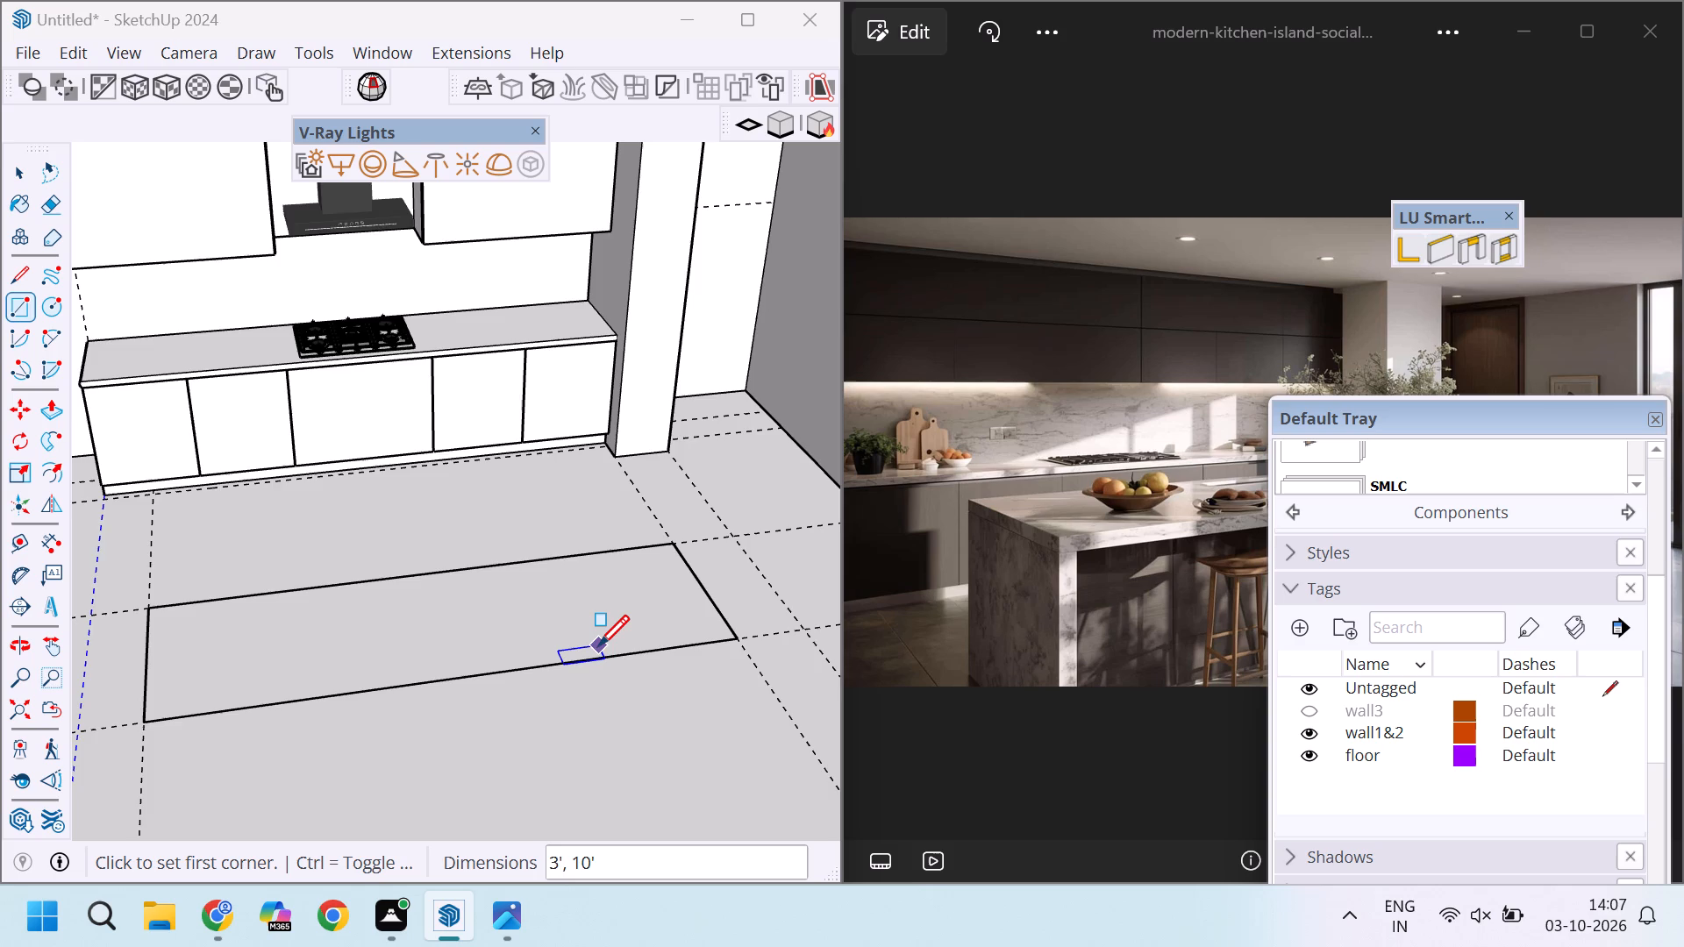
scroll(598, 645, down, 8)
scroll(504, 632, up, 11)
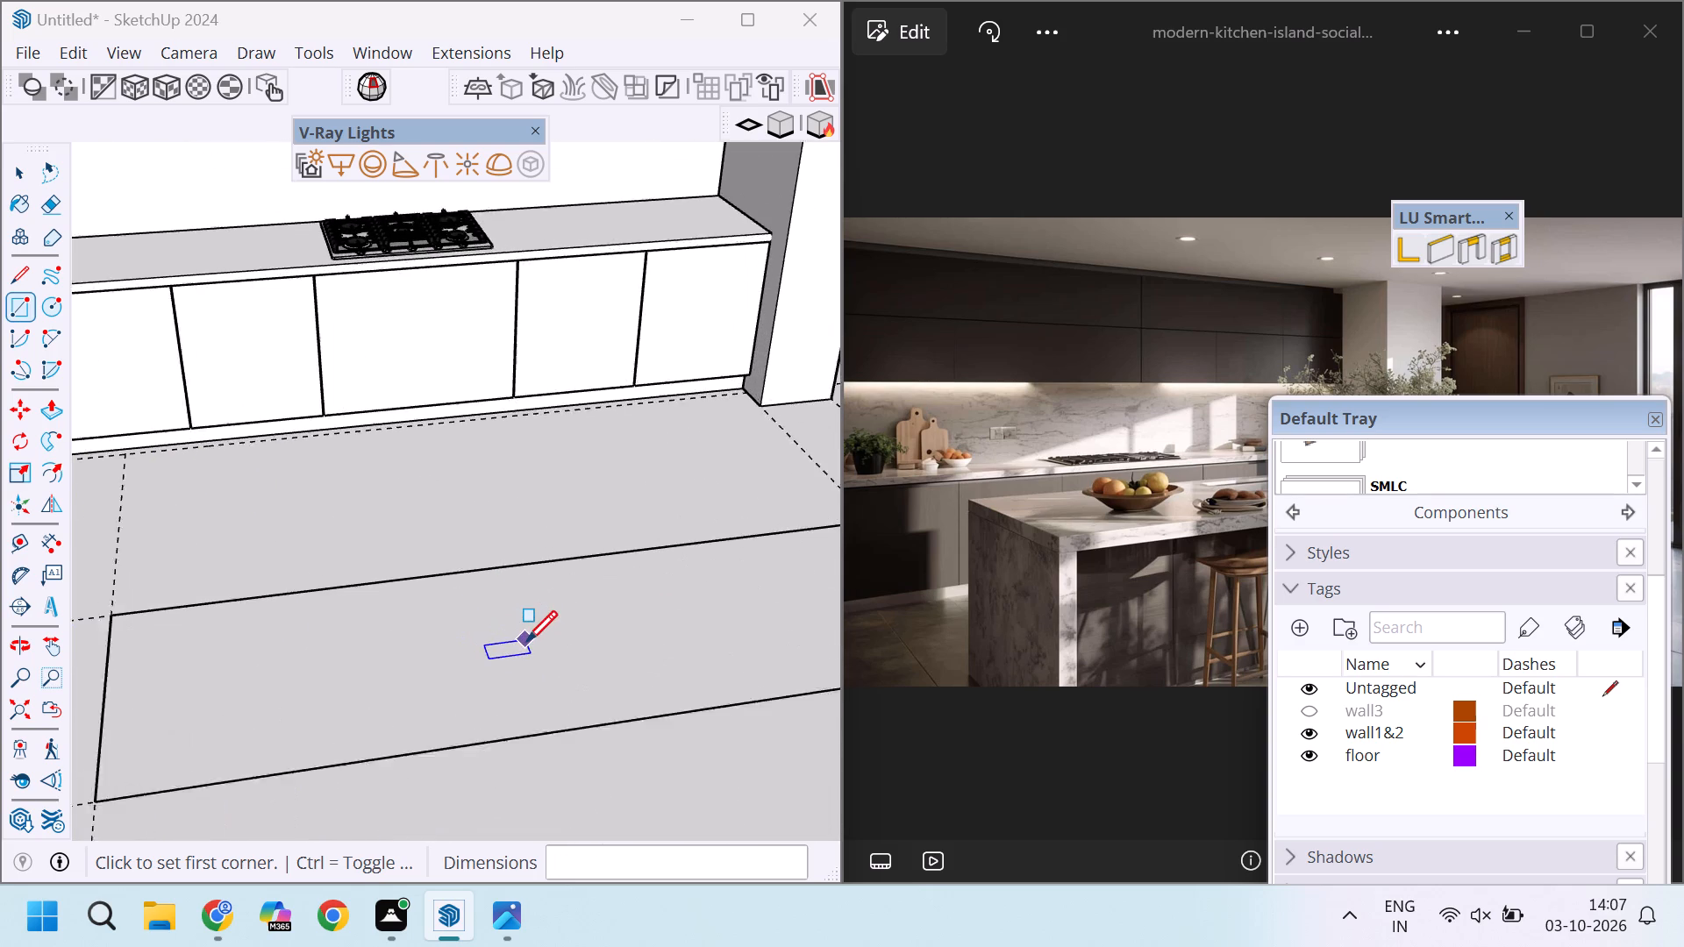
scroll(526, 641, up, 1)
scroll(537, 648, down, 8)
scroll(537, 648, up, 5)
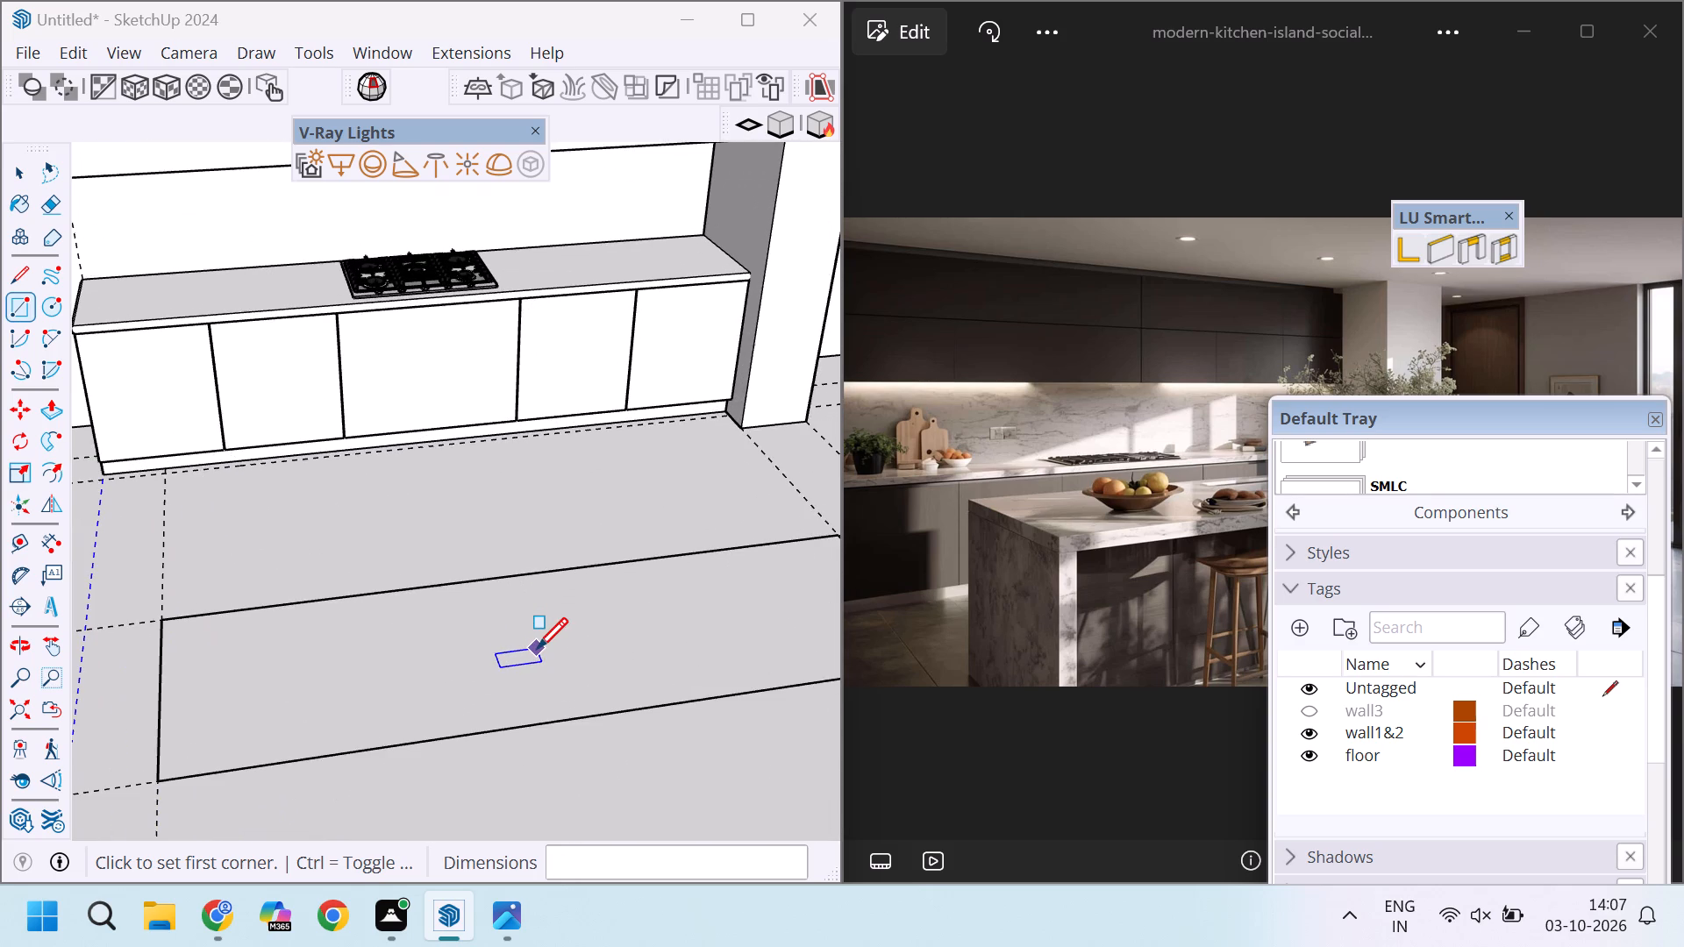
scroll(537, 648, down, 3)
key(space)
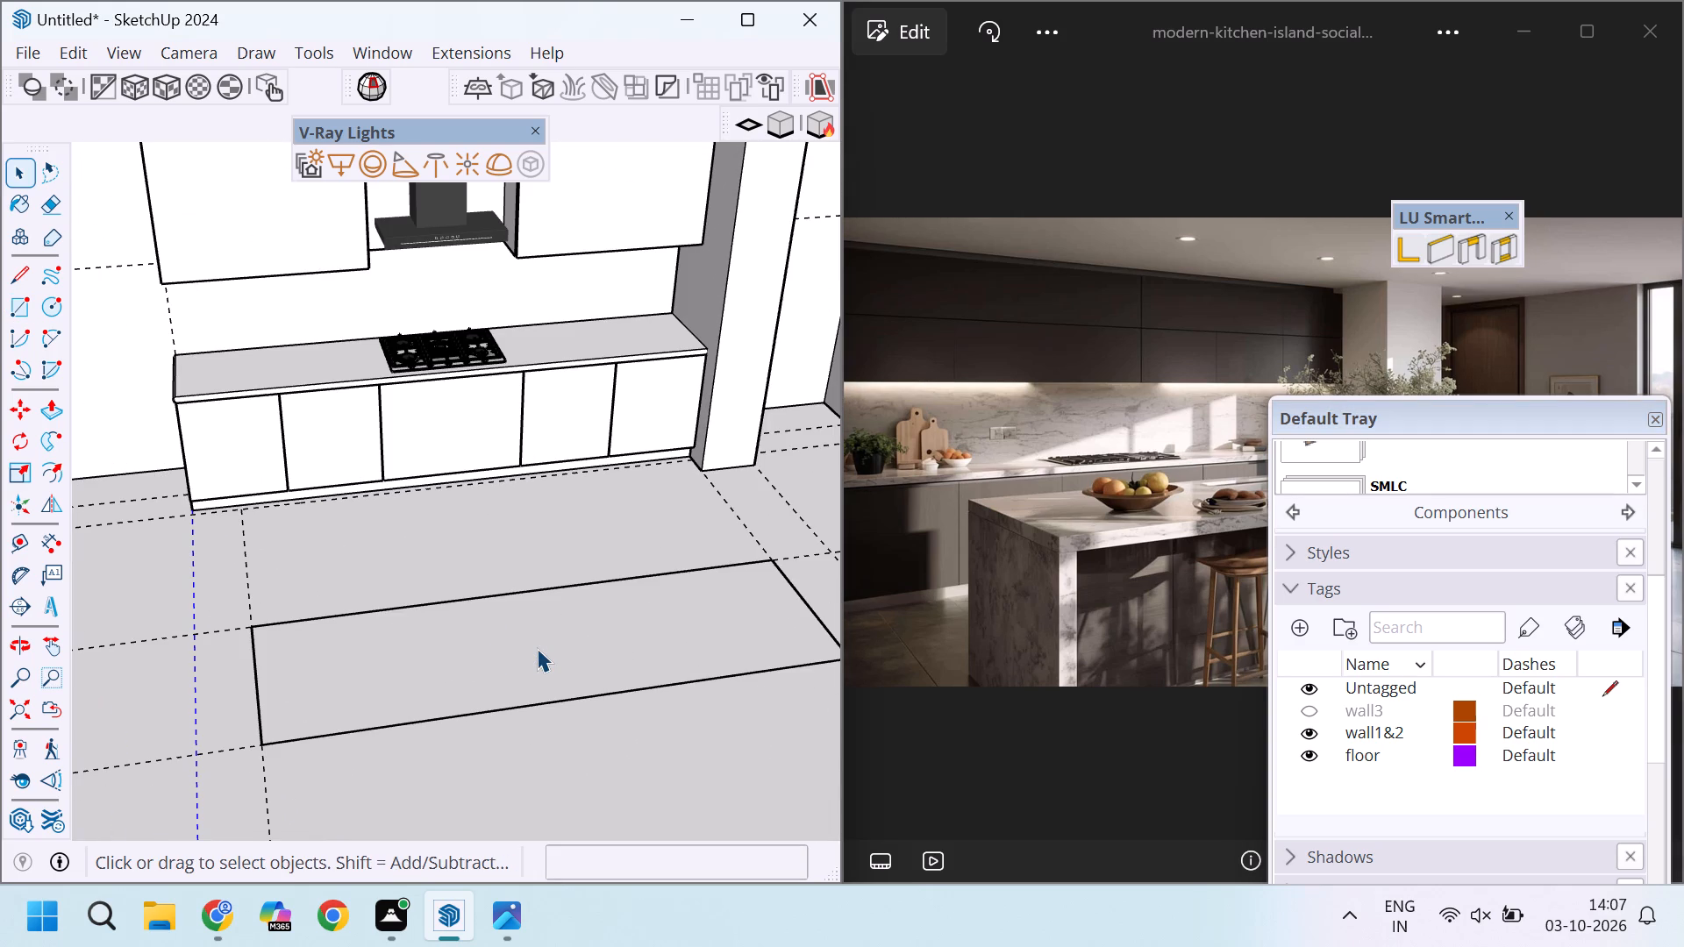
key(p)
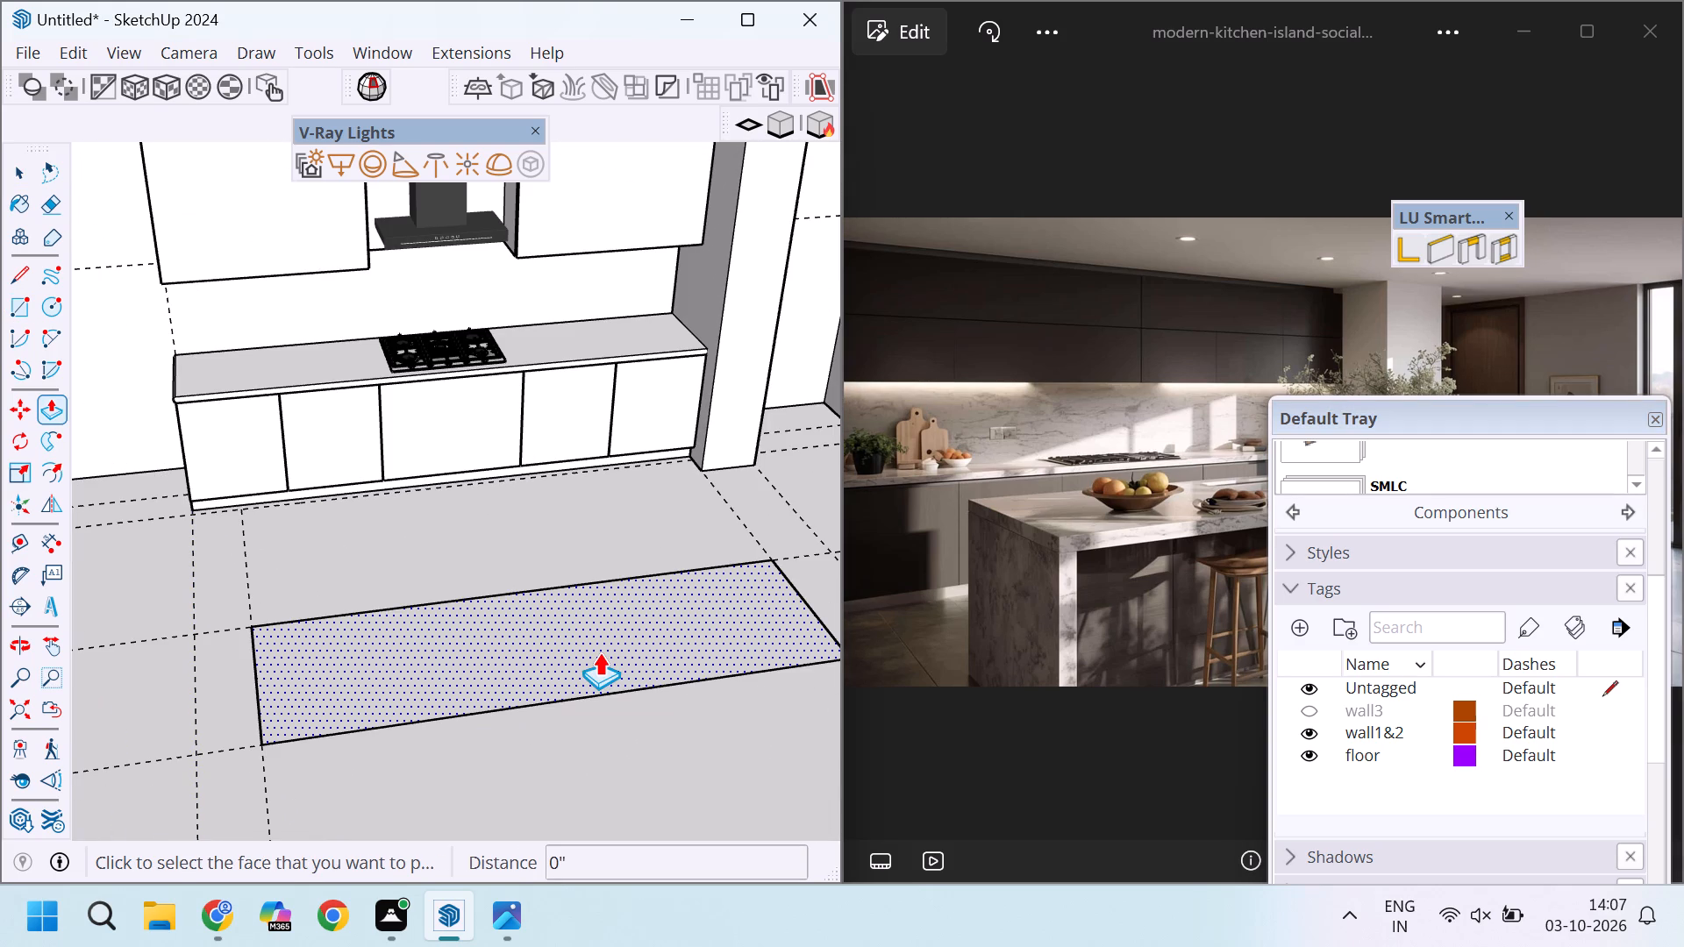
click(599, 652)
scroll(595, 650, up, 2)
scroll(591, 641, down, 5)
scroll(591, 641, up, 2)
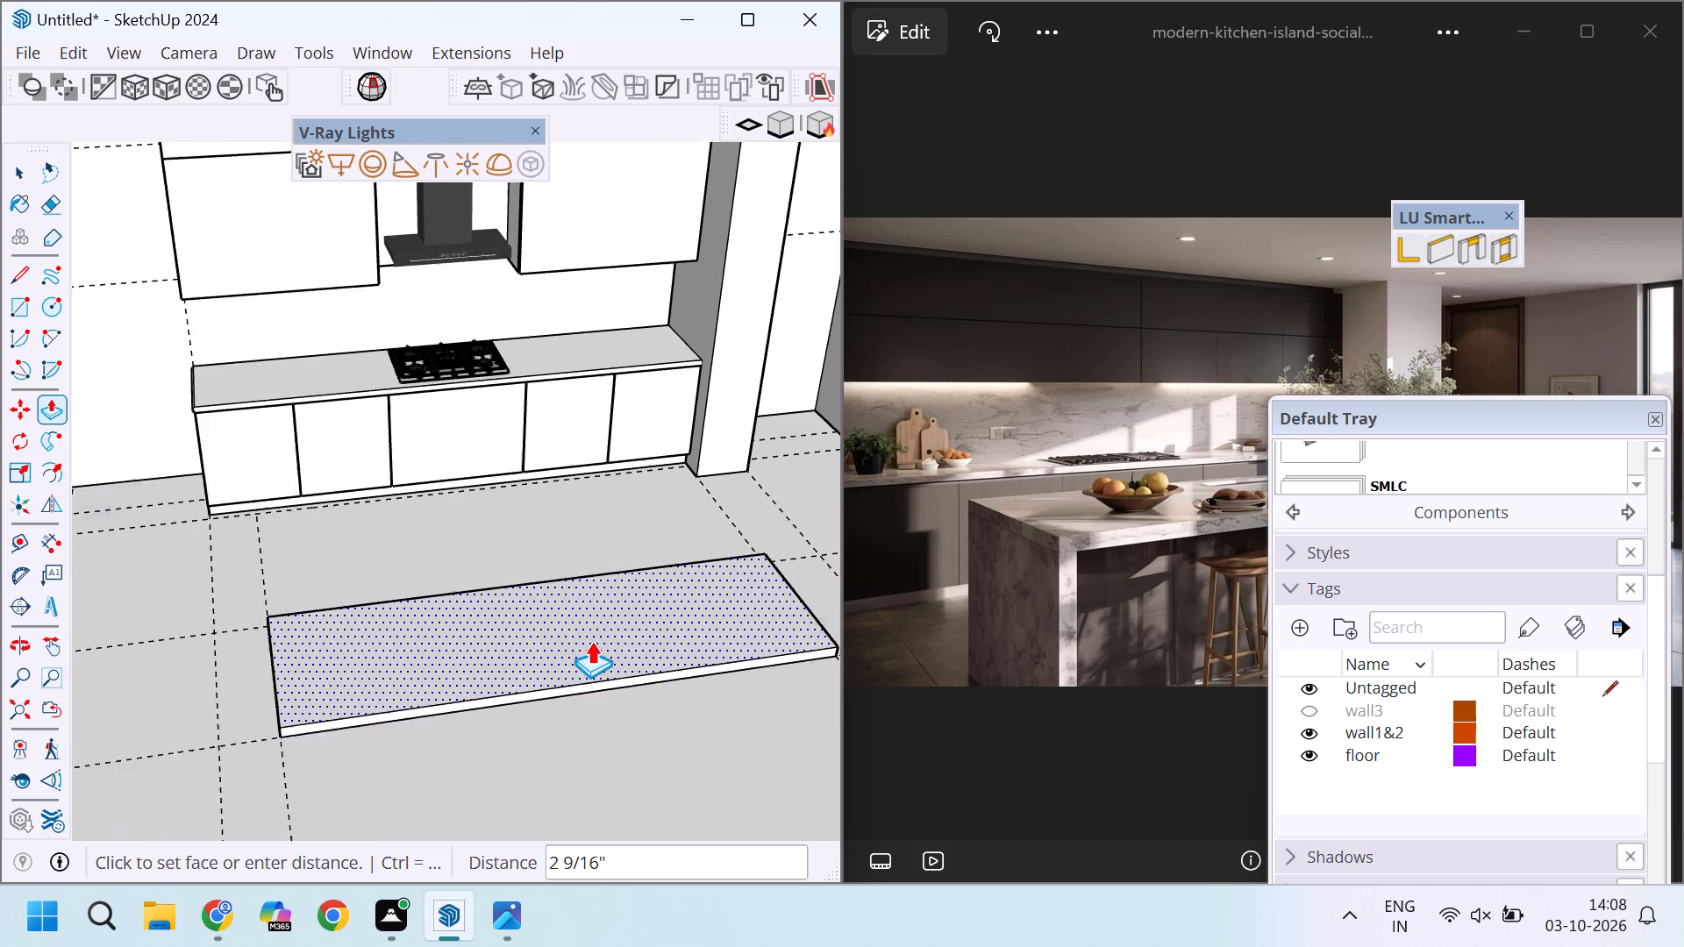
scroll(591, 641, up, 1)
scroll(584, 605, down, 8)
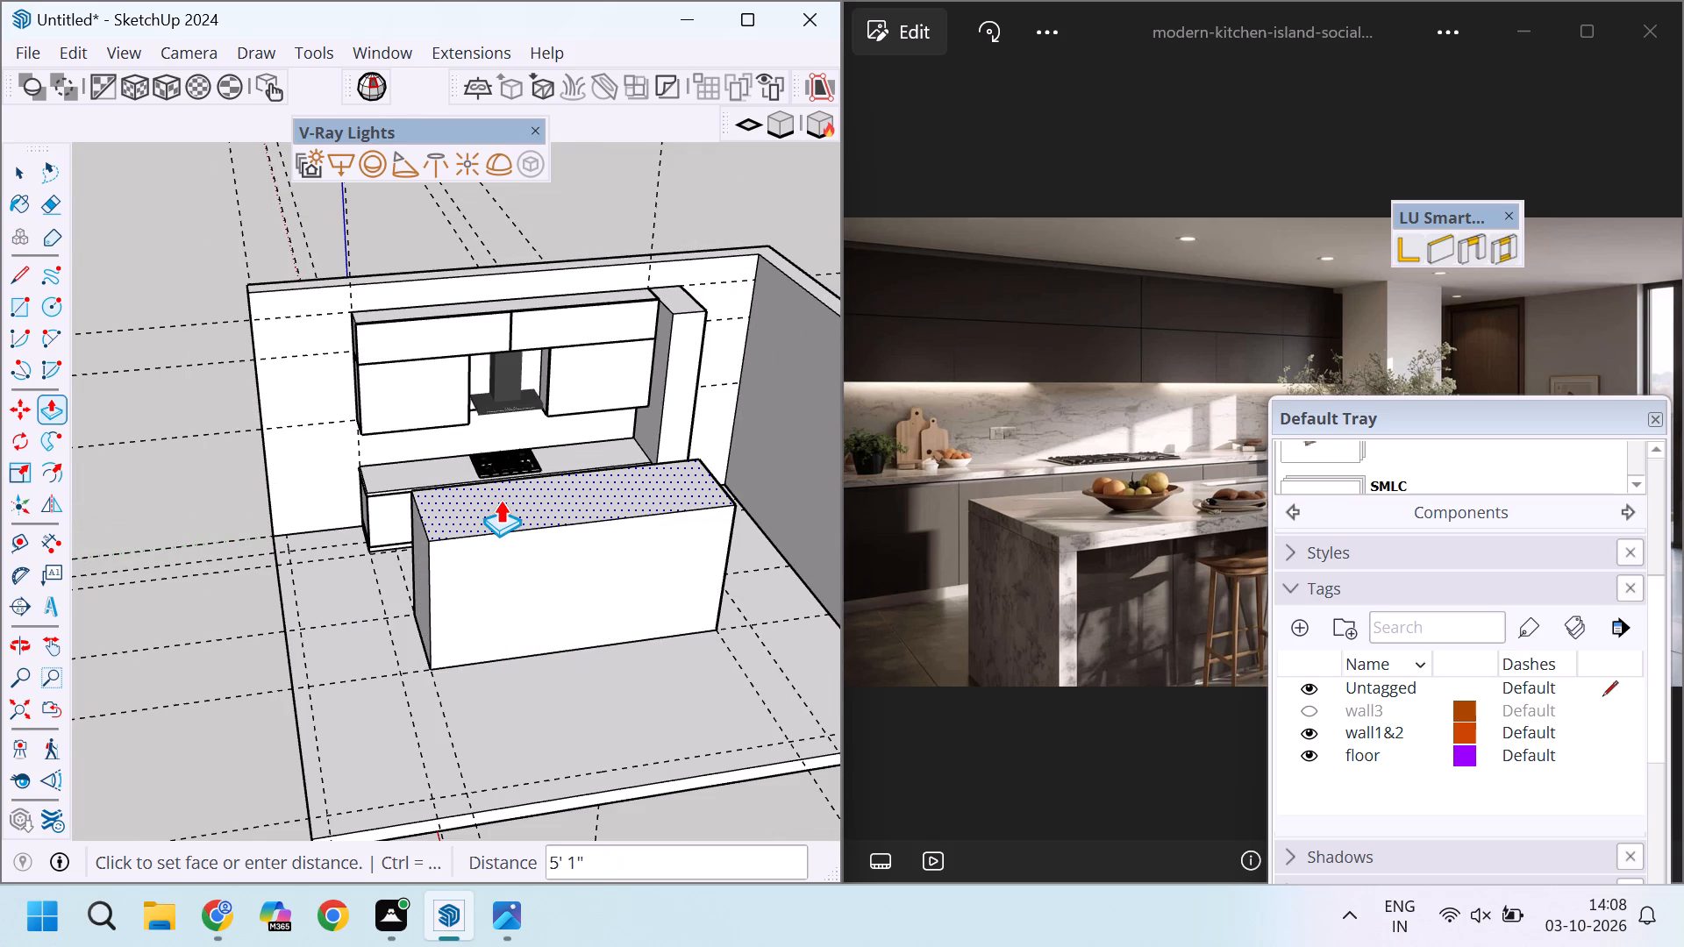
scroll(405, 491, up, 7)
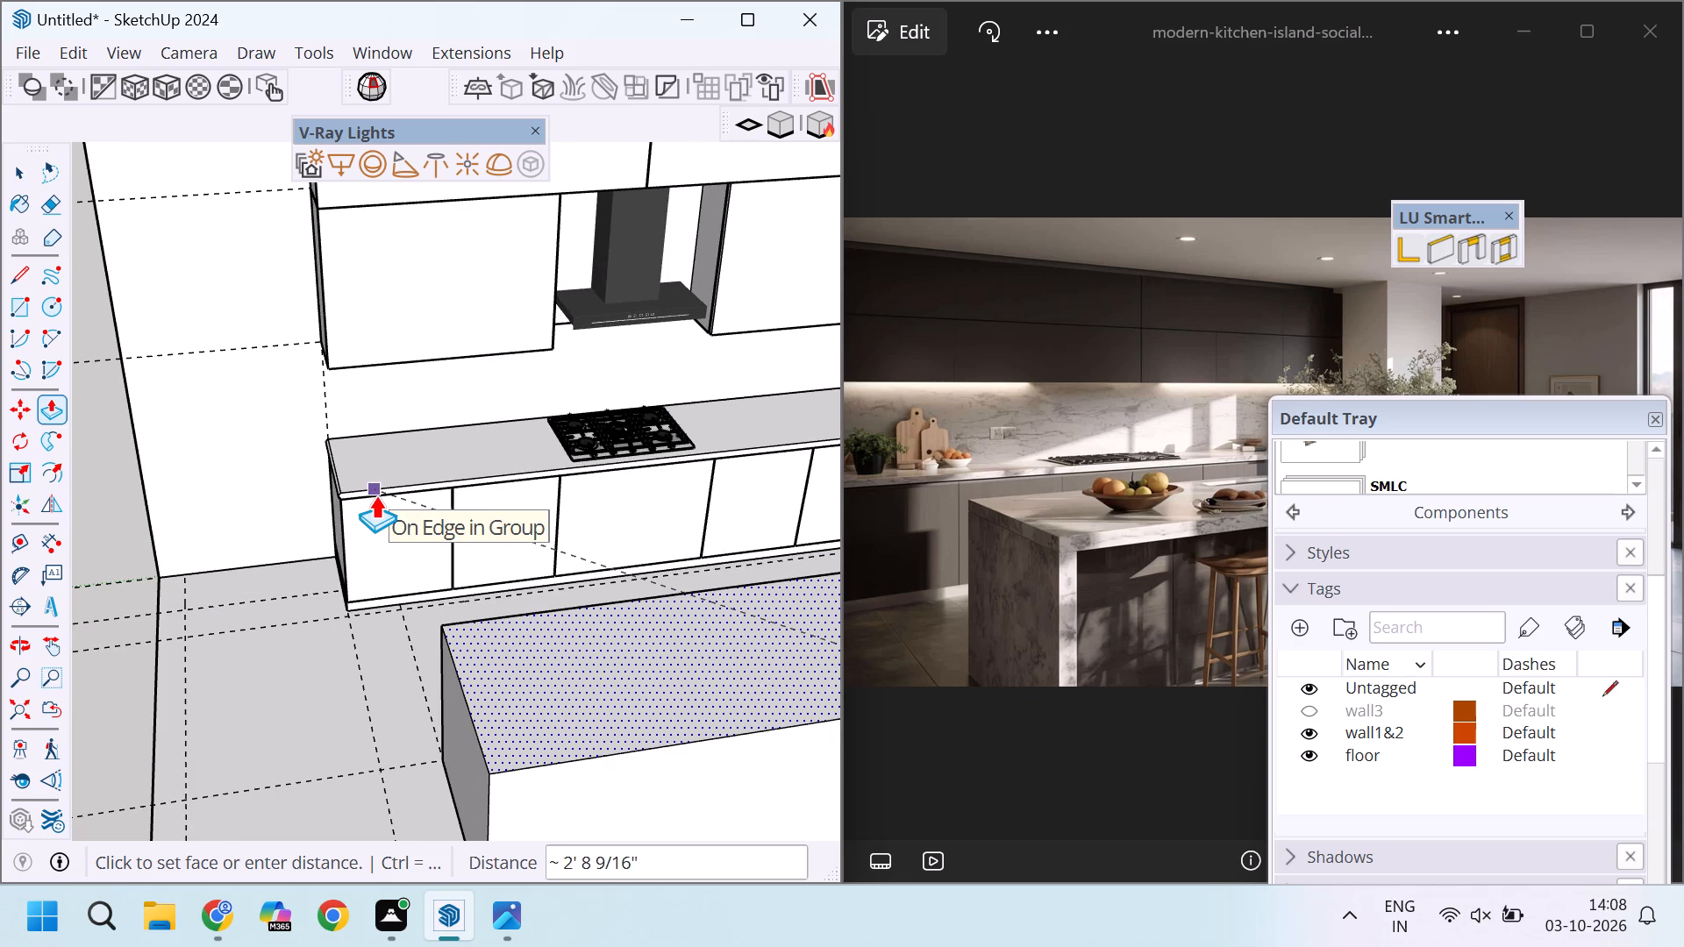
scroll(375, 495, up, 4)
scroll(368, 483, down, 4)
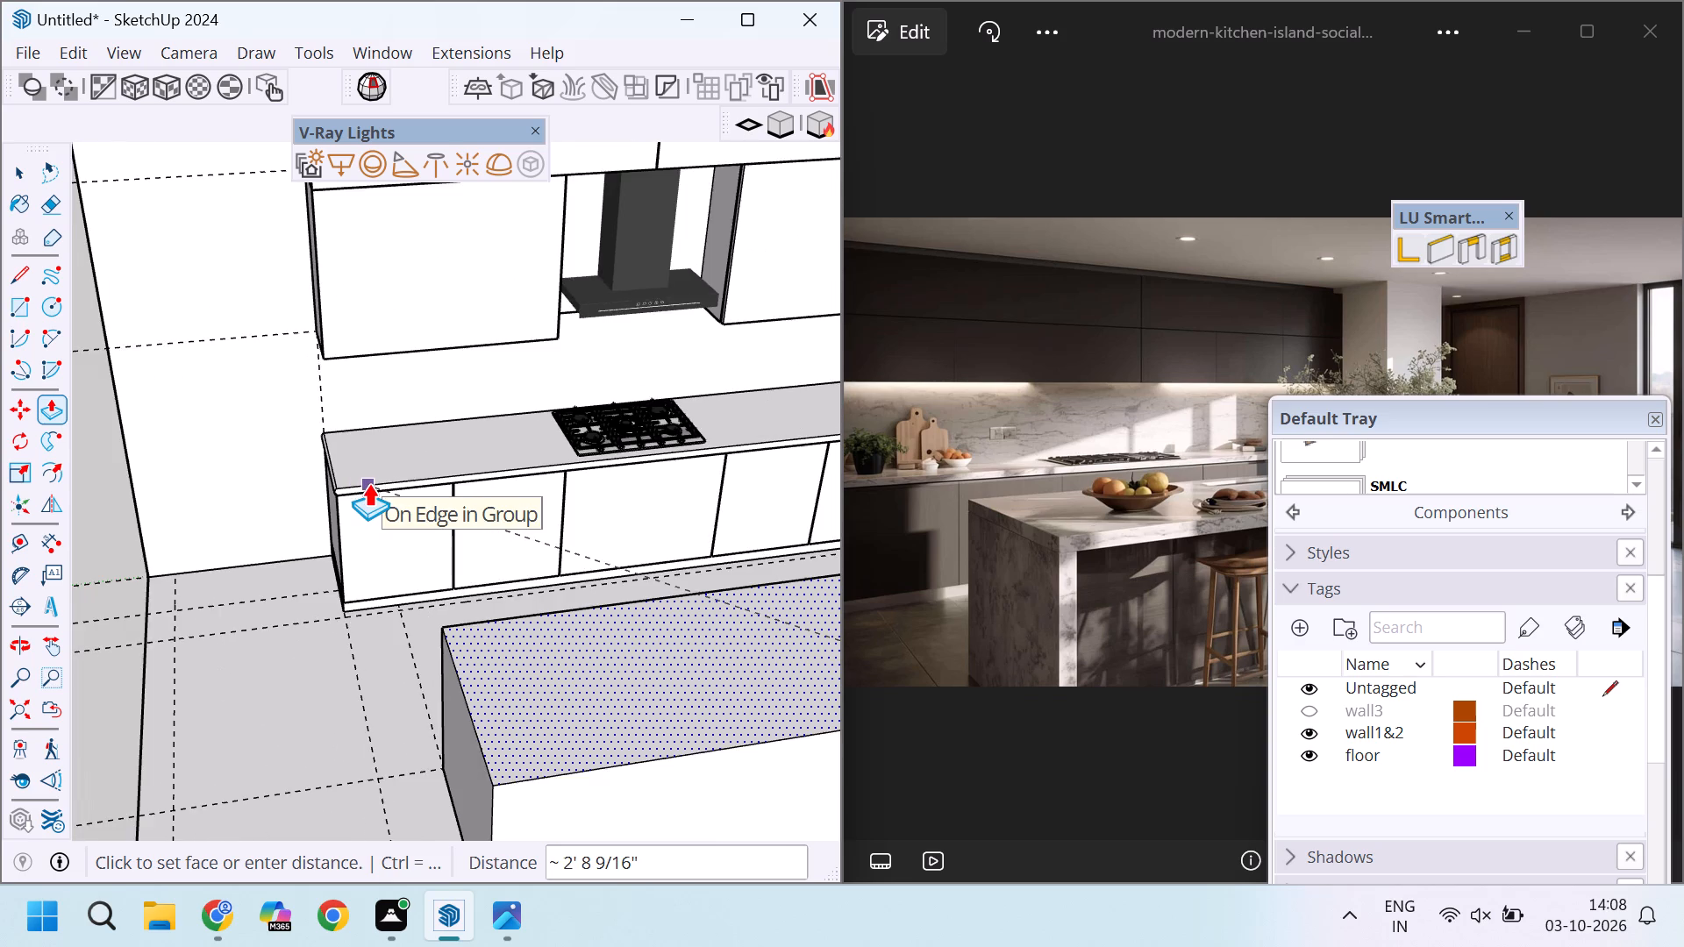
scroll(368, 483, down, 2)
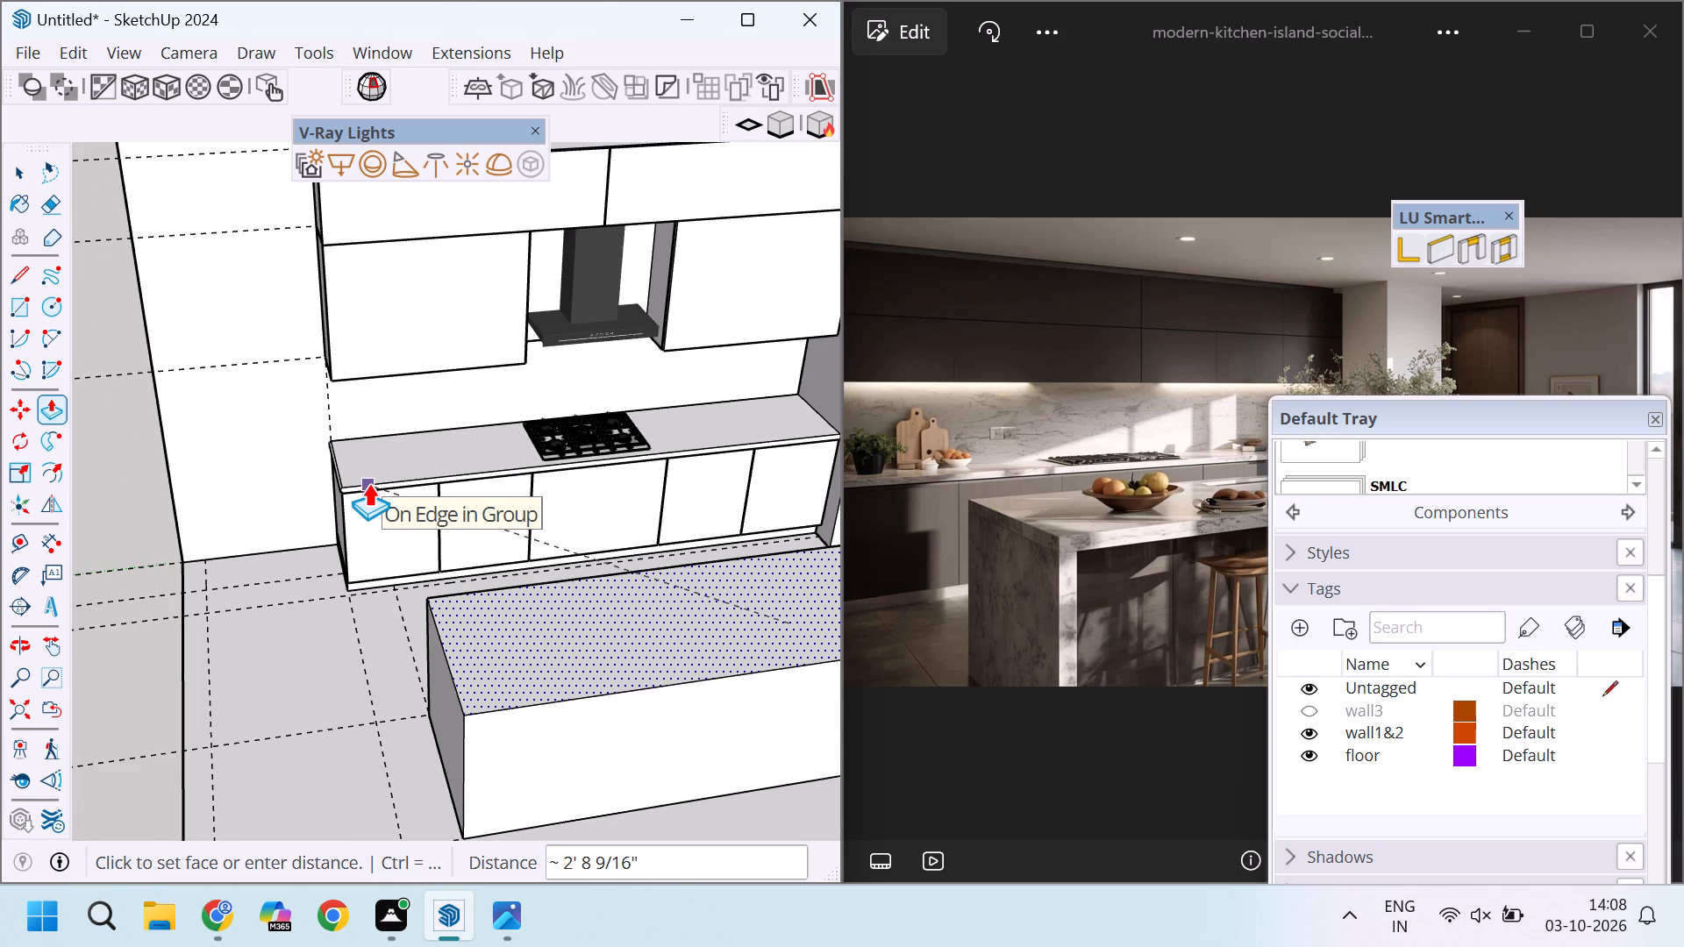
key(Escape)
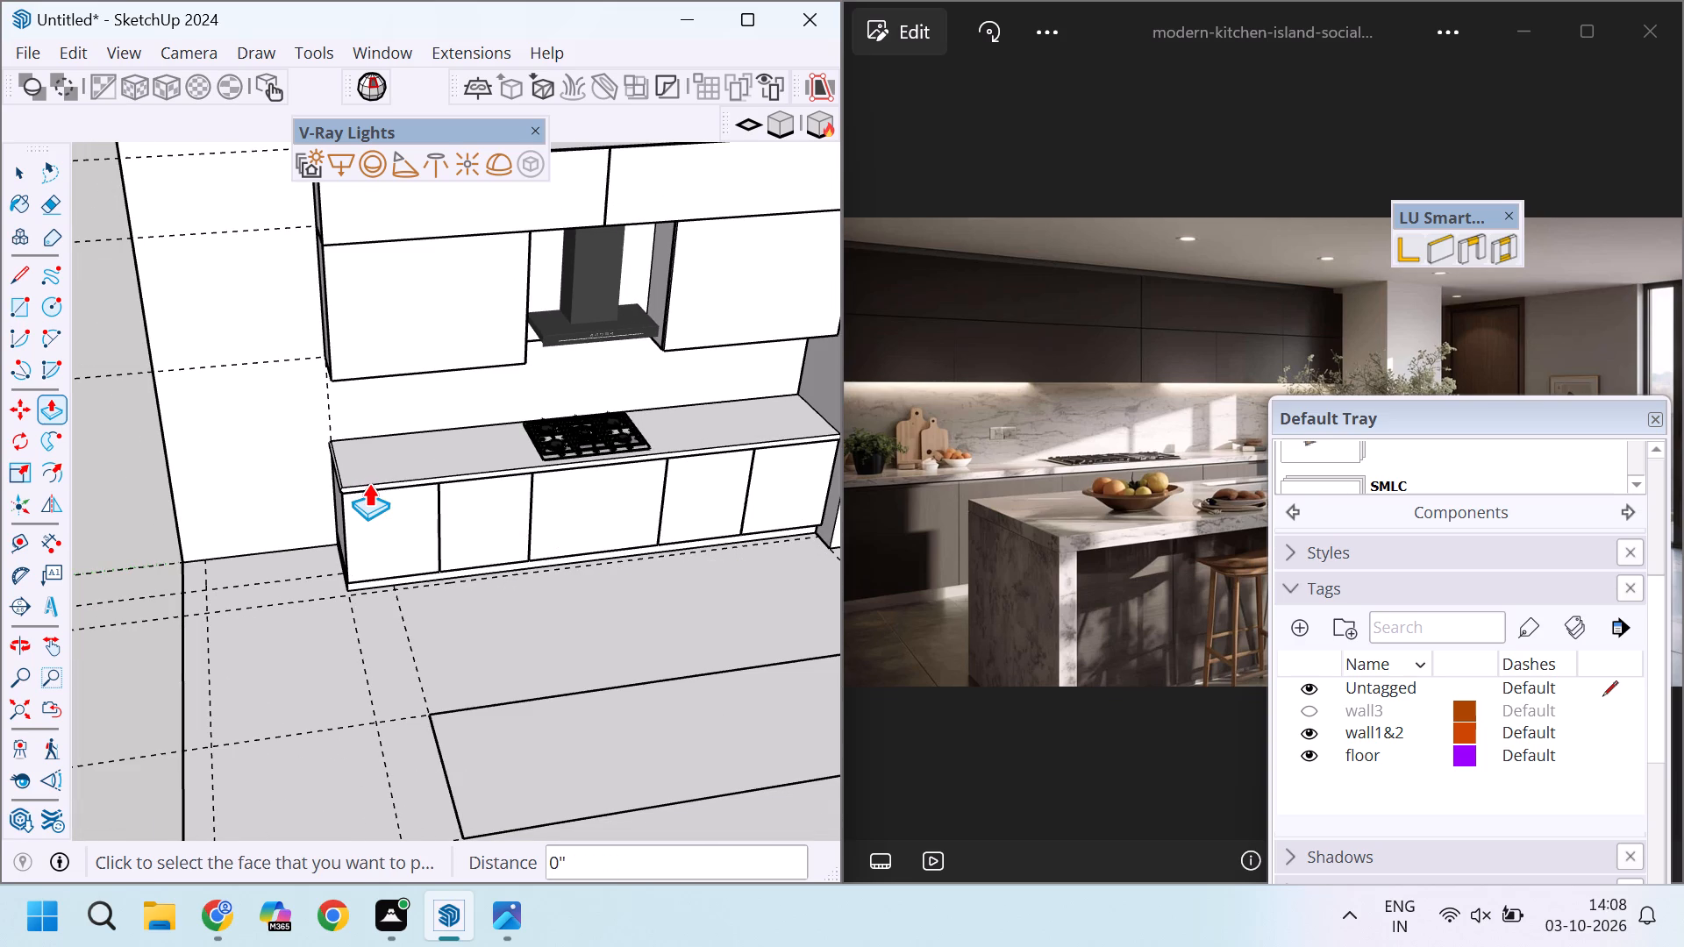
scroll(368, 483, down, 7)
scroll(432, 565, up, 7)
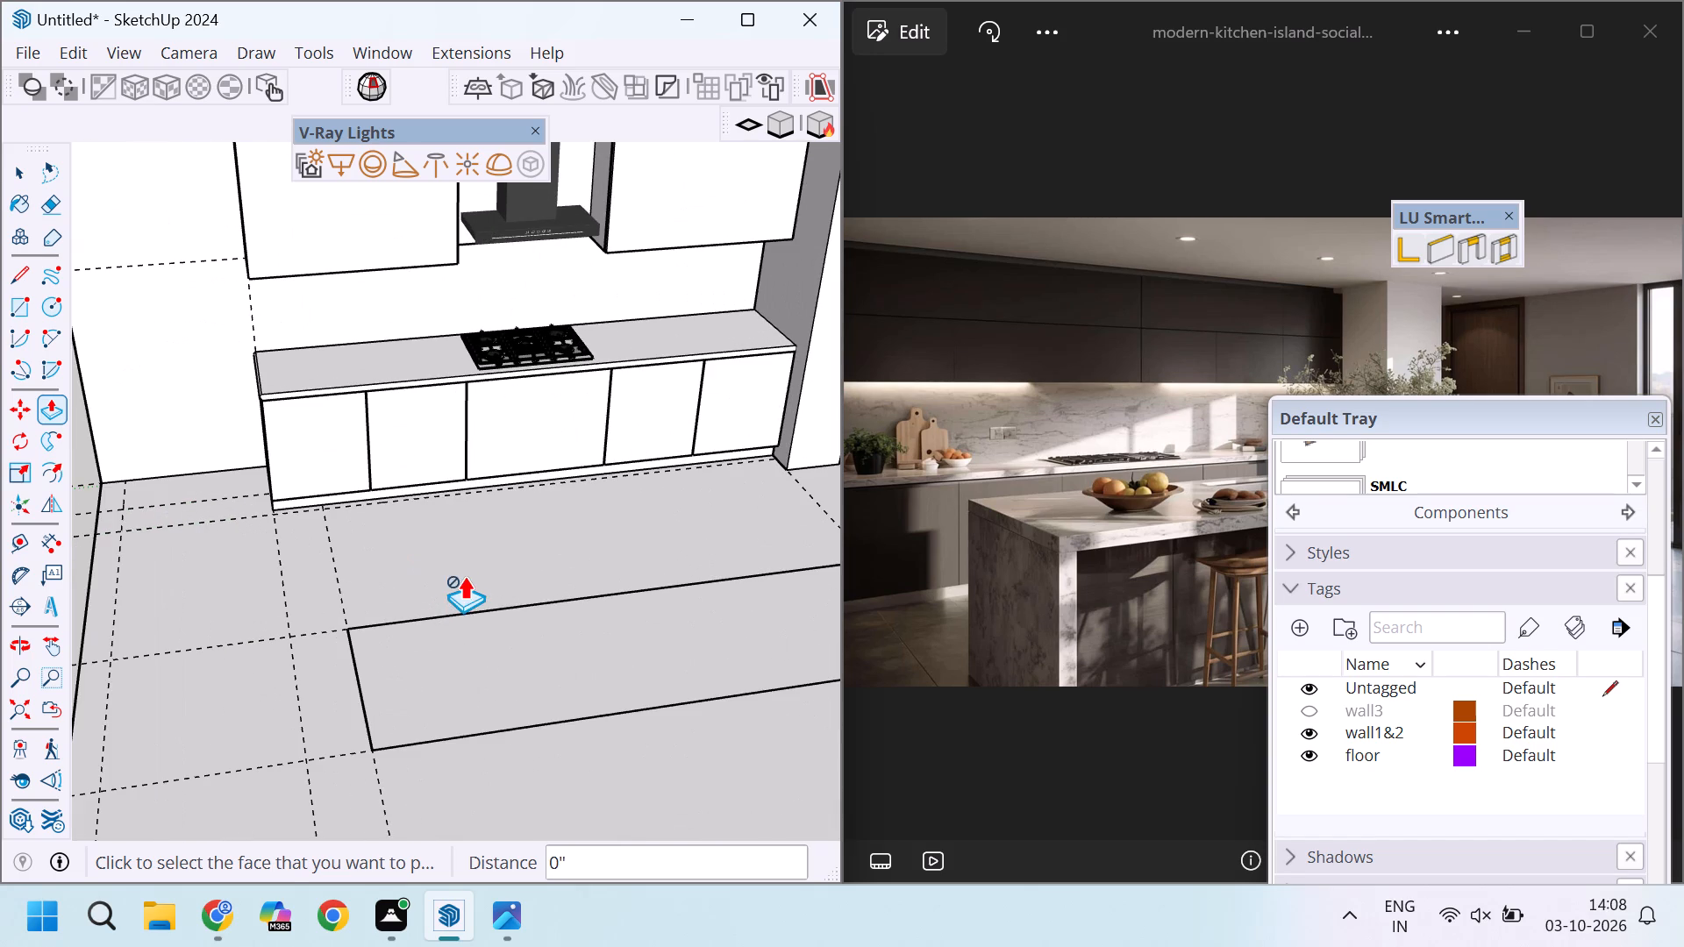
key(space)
Examine the island rectangle on the floor against the cabinet wall and the reference photo, from an overview to its corner near the cabinets' free end.
scroll(464, 573, down, 3)
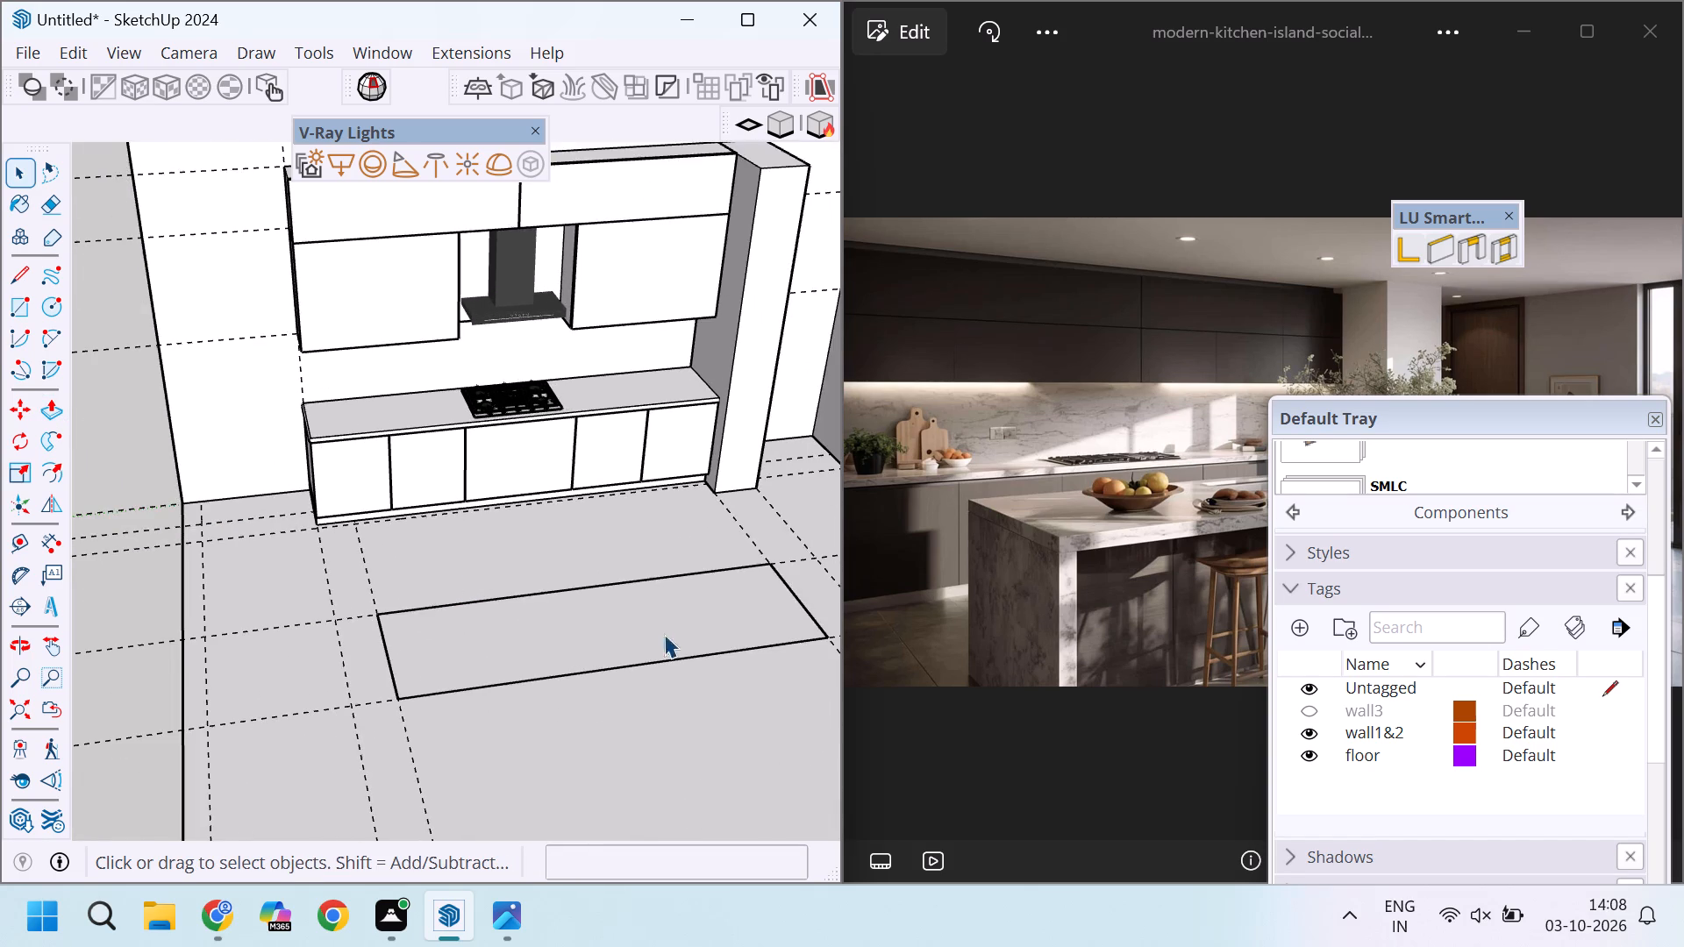
scroll(608, 610, up, 4)
scroll(384, 586, down, 4)
scroll(387, 586, up, 4)
scroll(466, 623, down, 12)
scroll(470, 623, up, 5)
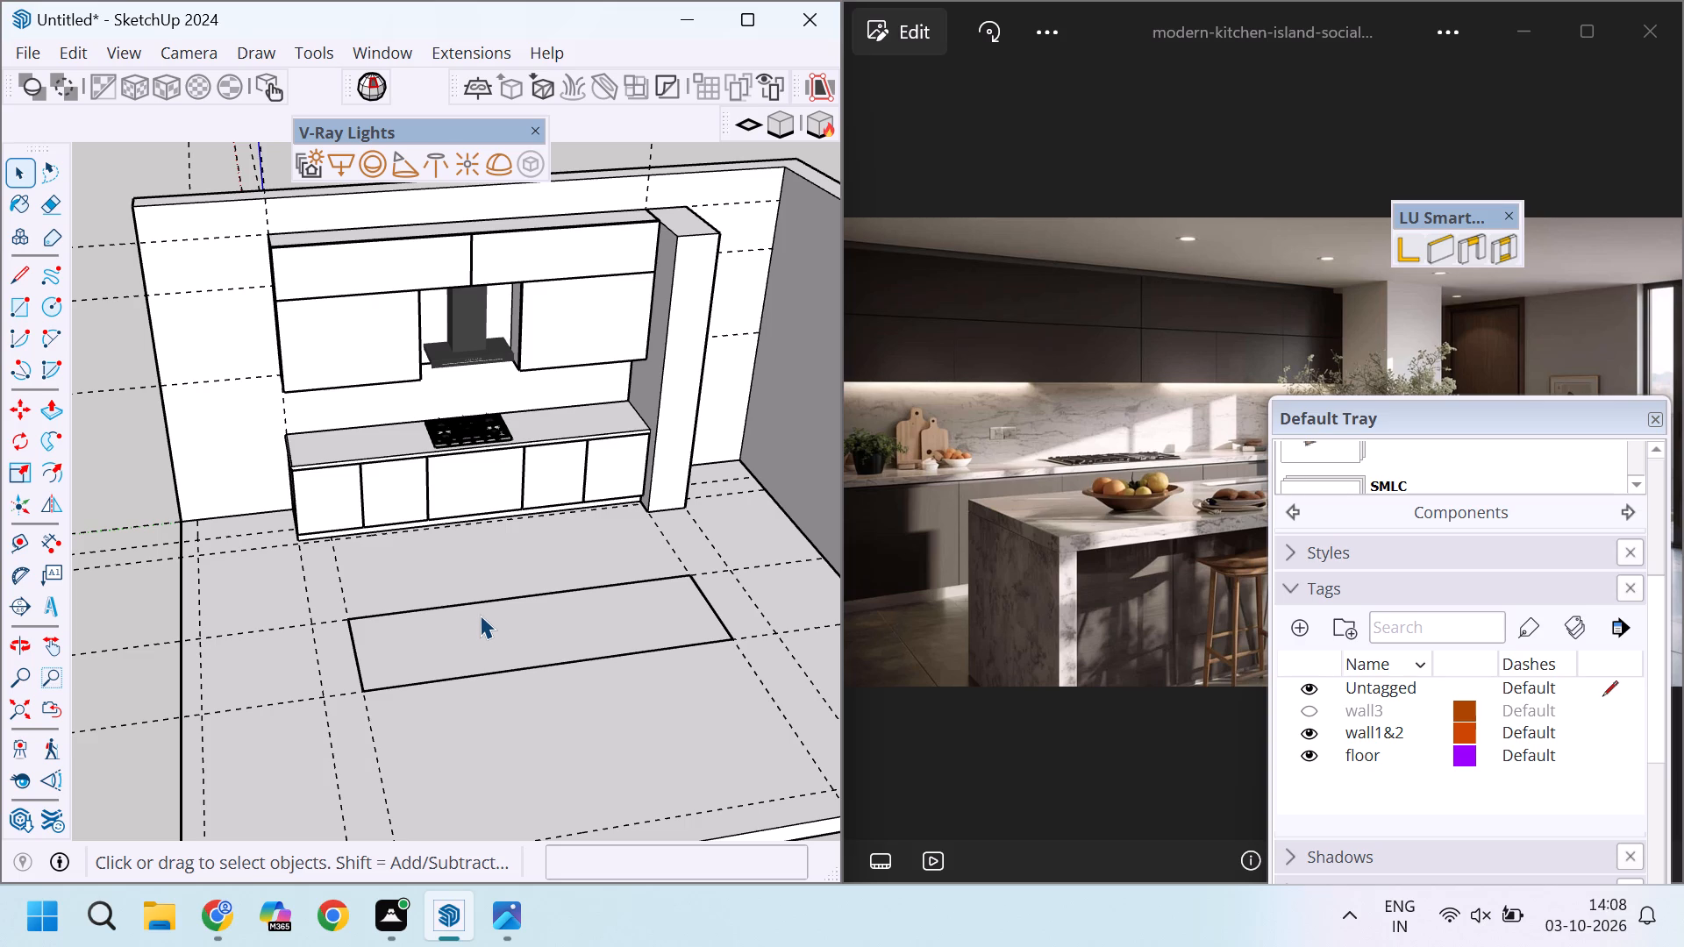
scroll(523, 522, down, 3)
scroll(569, 555, up, 4)
scroll(655, 613, up, 1)
scroll(639, 603, down, 3)
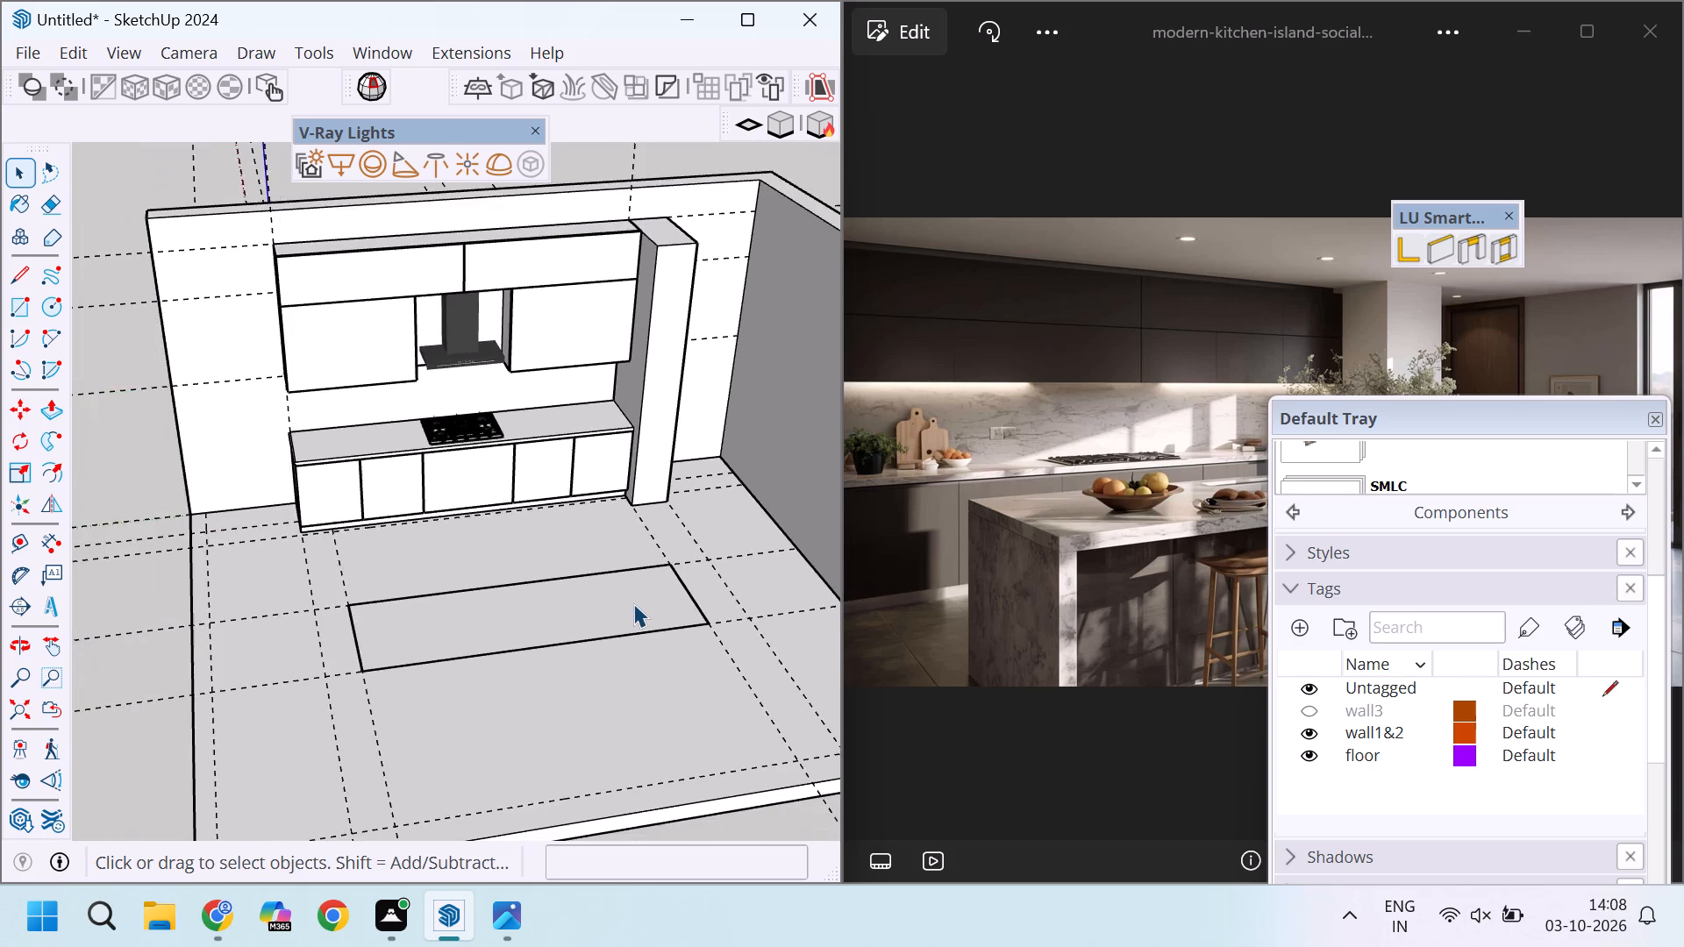
scroll(630, 603, down, 4)
scroll(622, 603, up, 8)
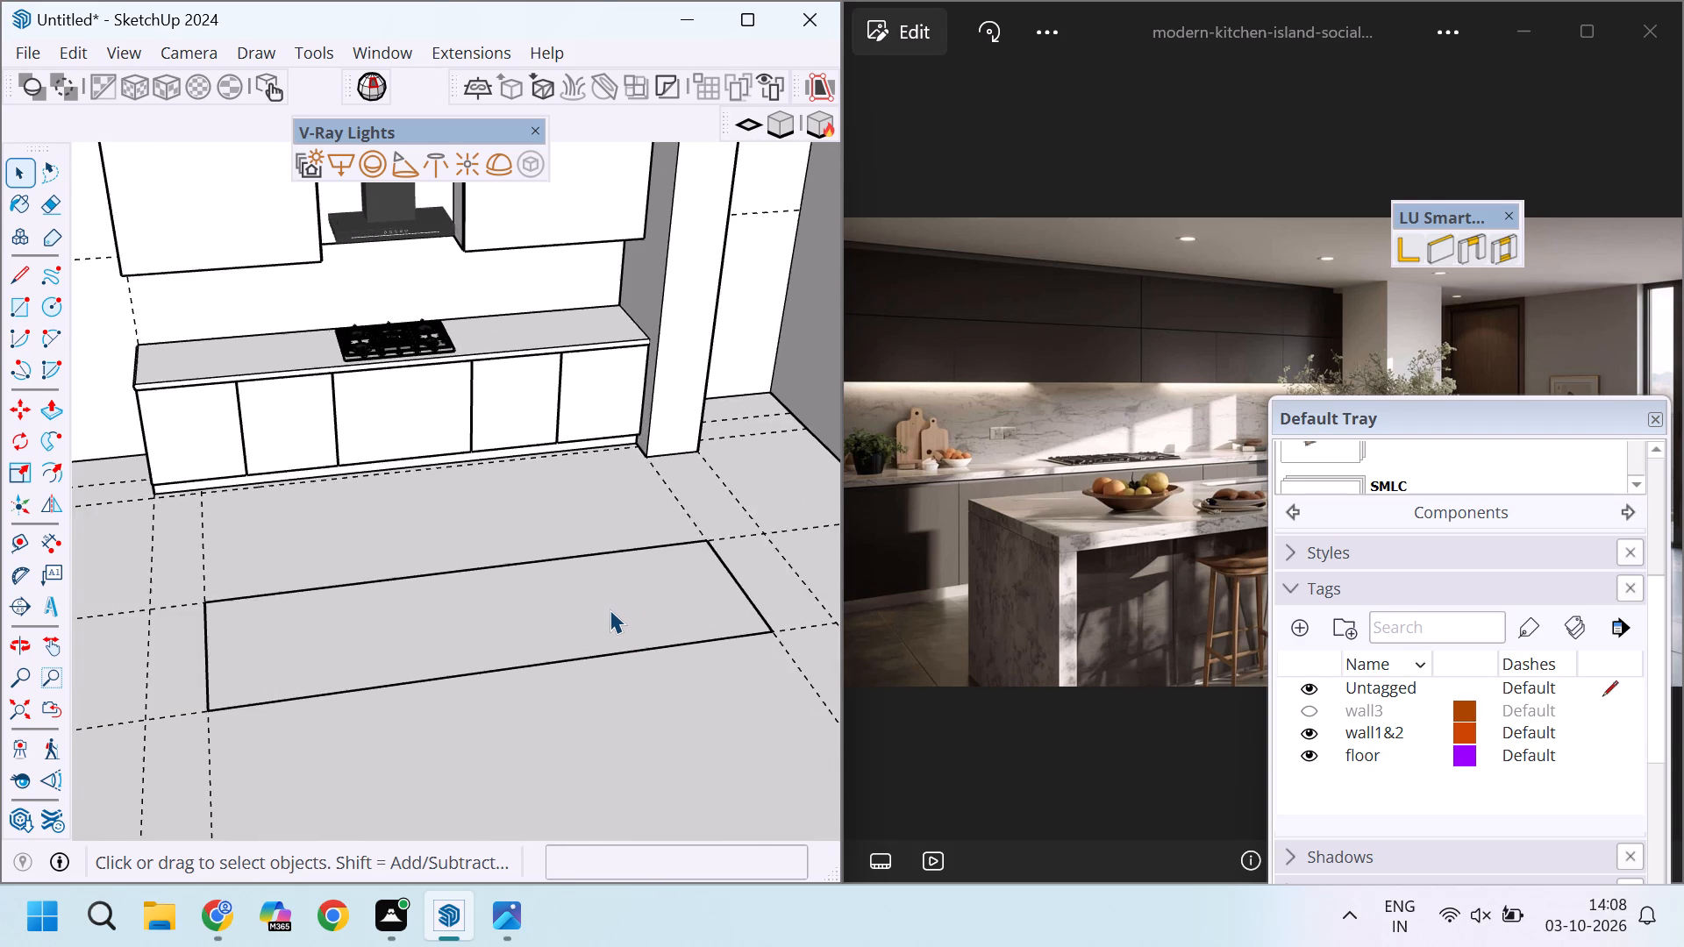
scroll(610, 609, down, 7)
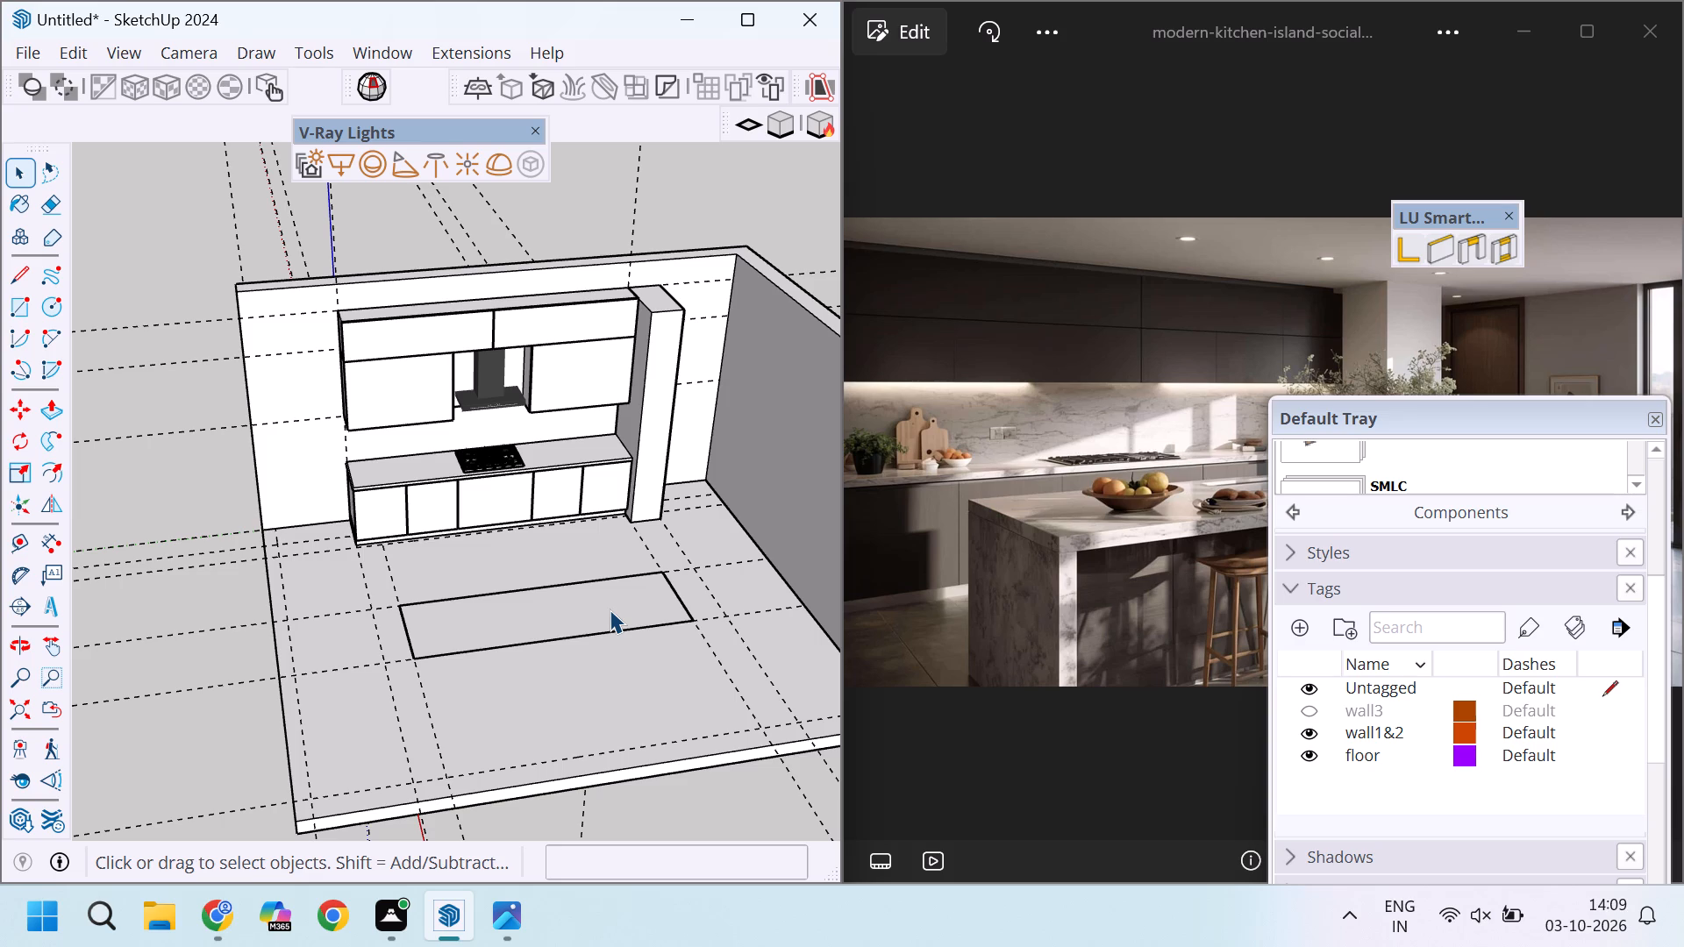
scroll(457, 550, down, 11)
scroll(493, 458, up, 11)
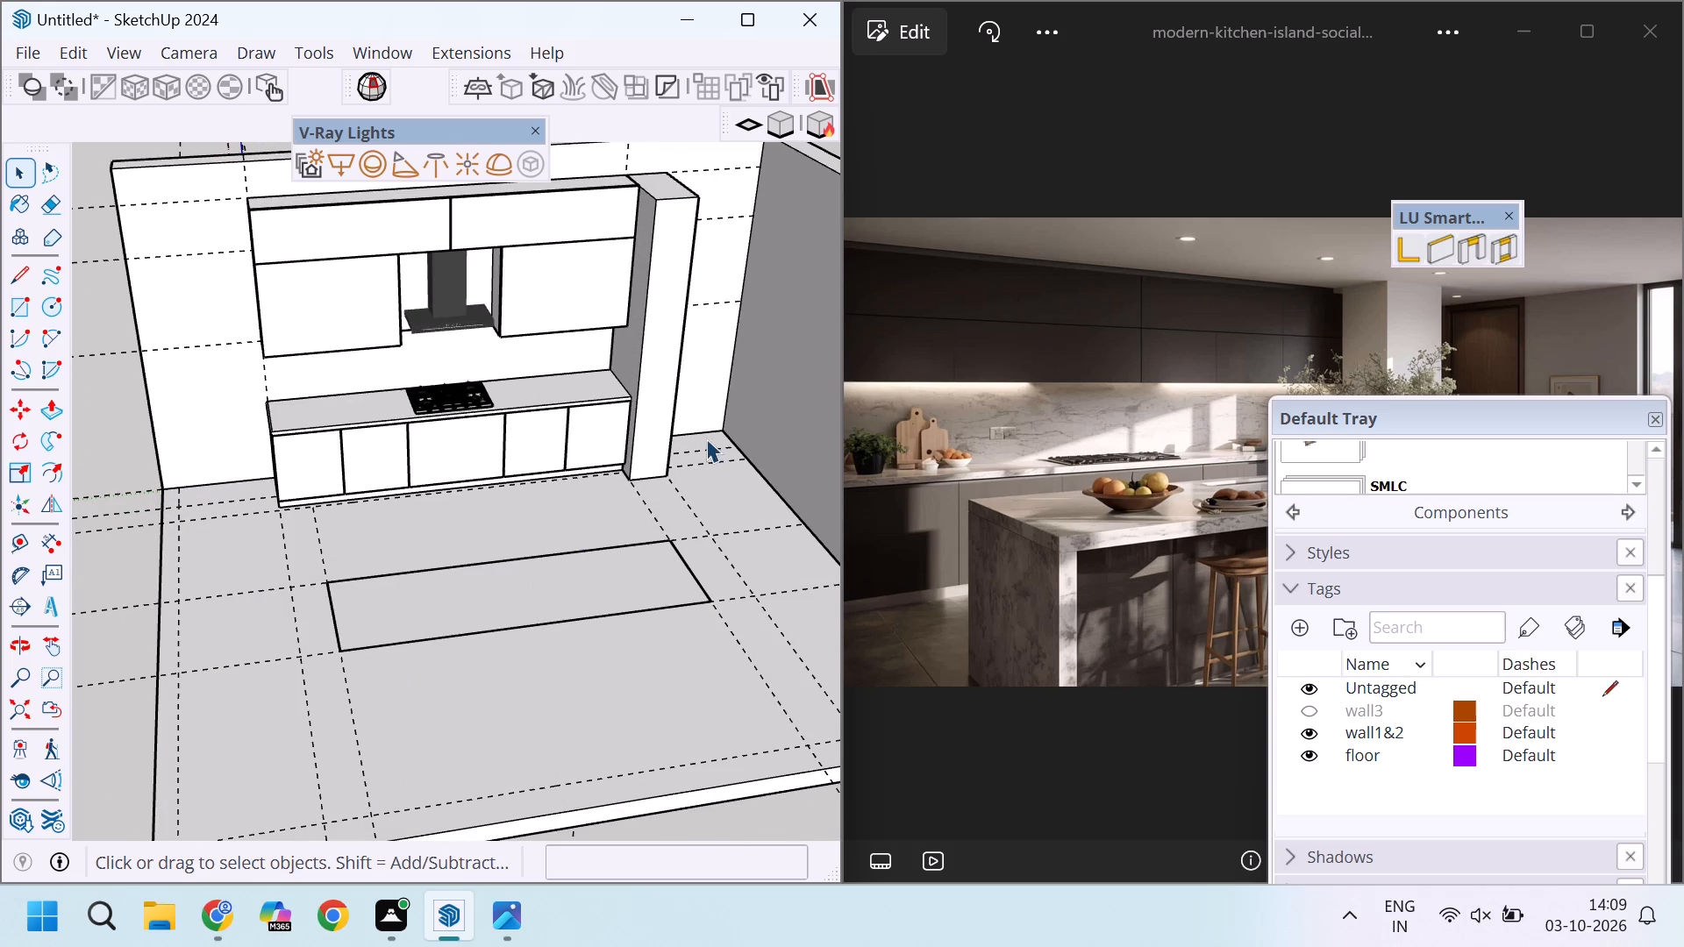
scroll(890, 528, up, 1)
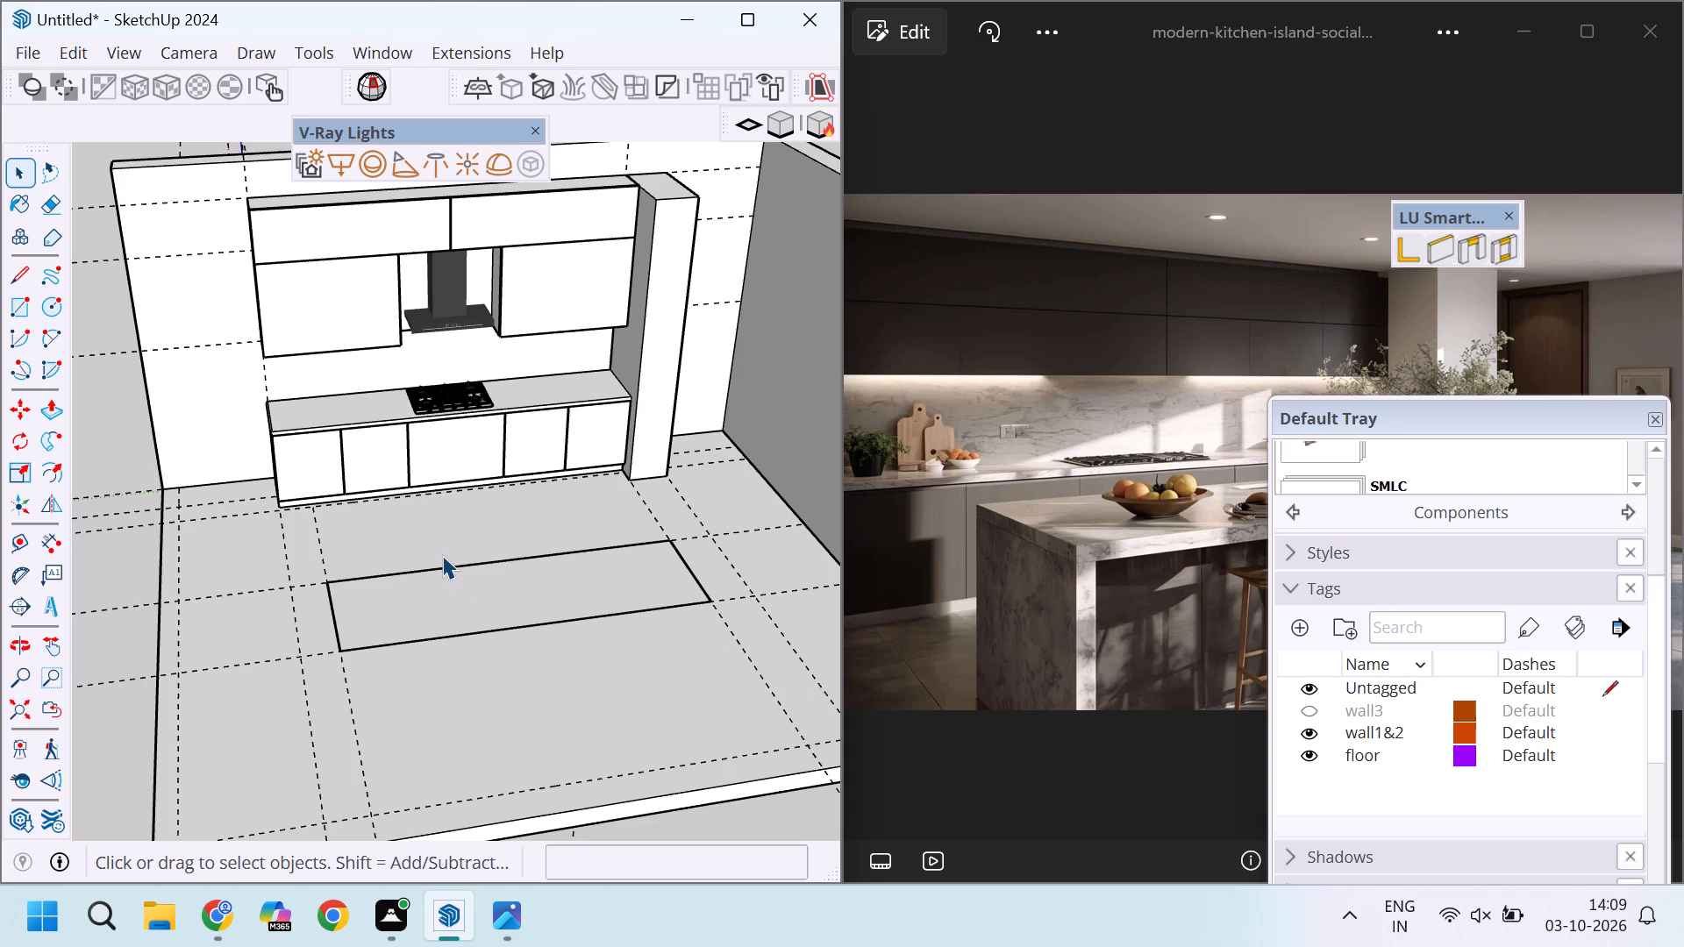
scroll(317, 513, up, 3)
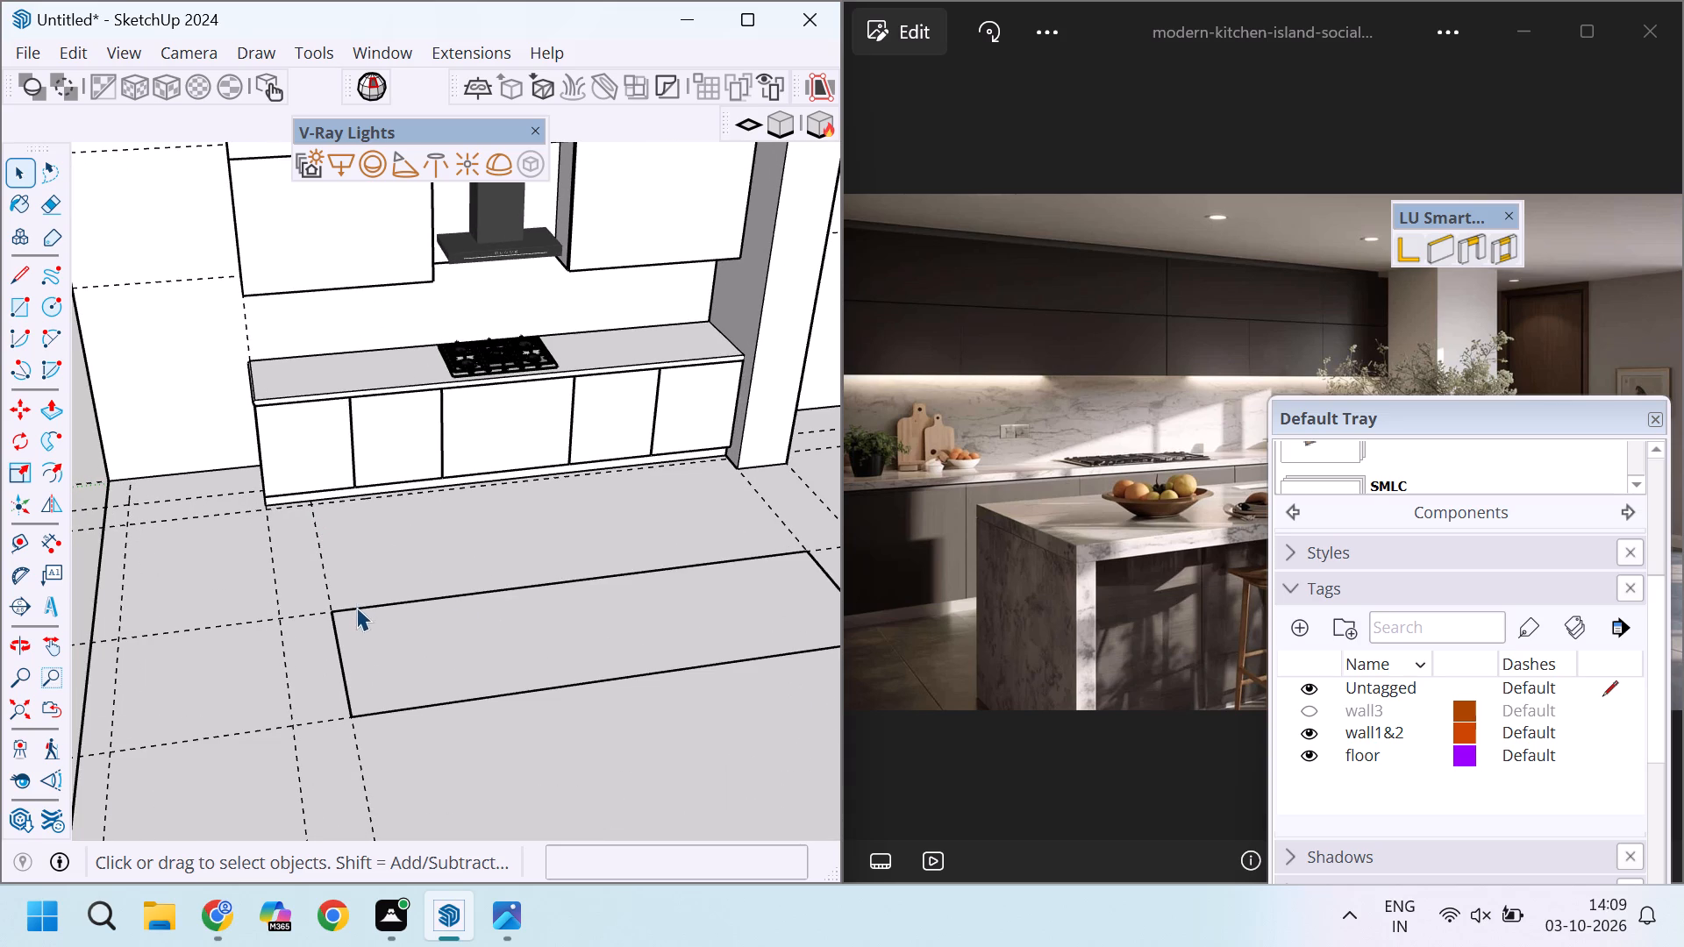
middle_drag(308, 528, 479, 501)
scroll(375, 524, up, 4)
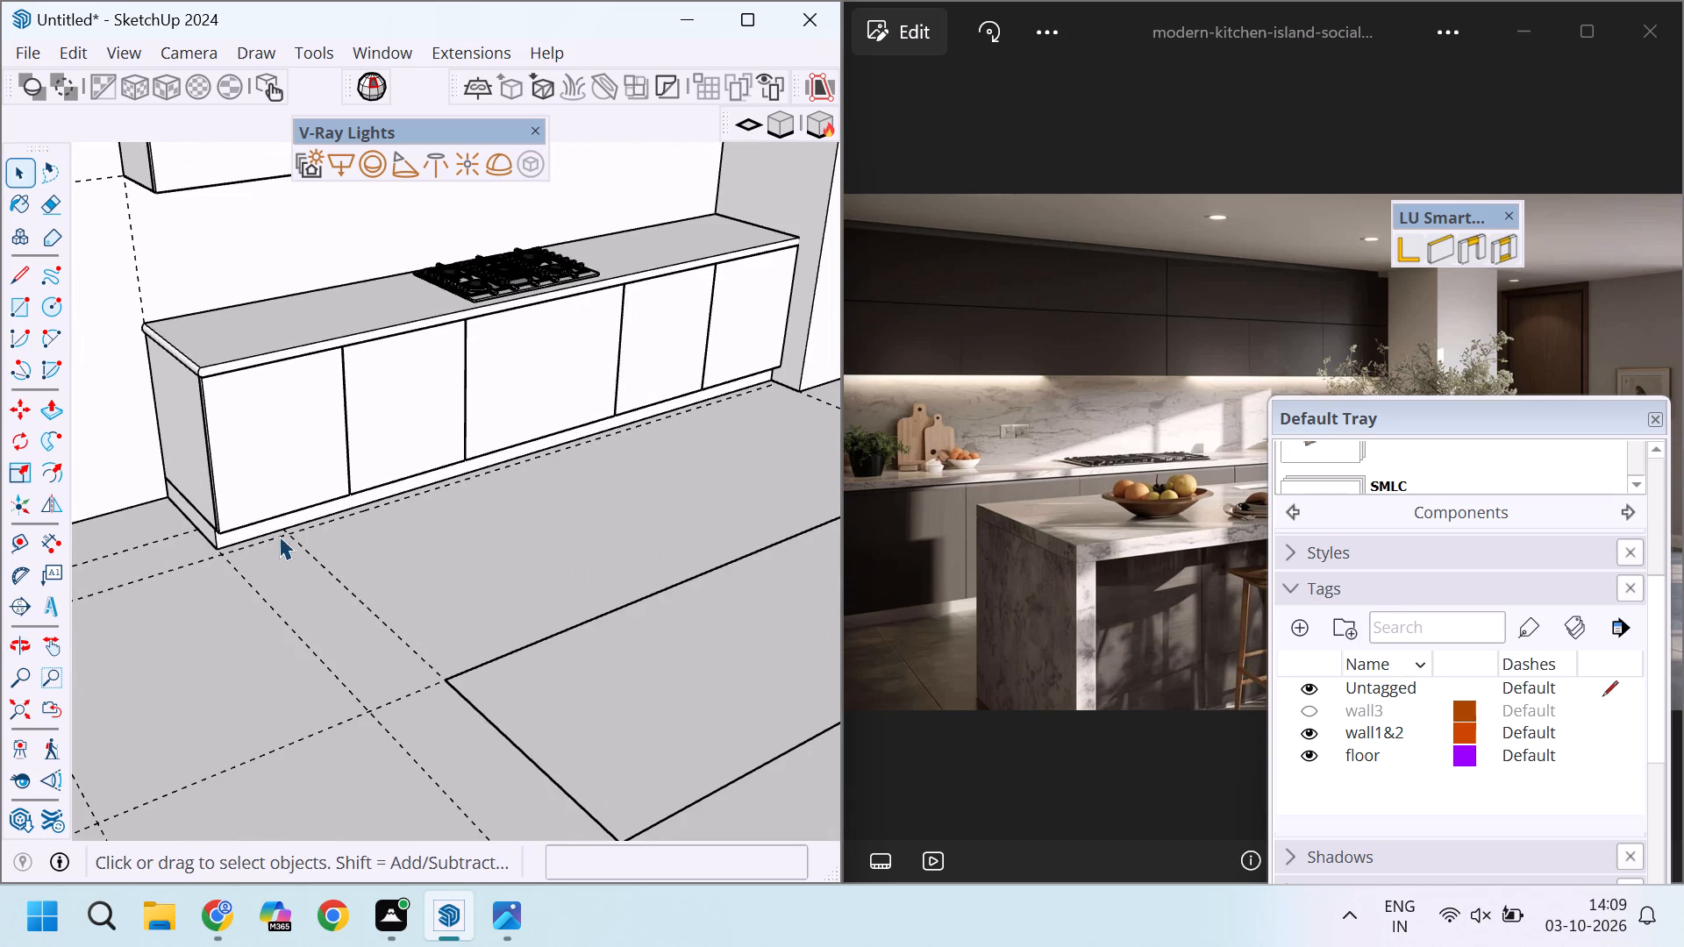
scroll(418, 686, down, 5)
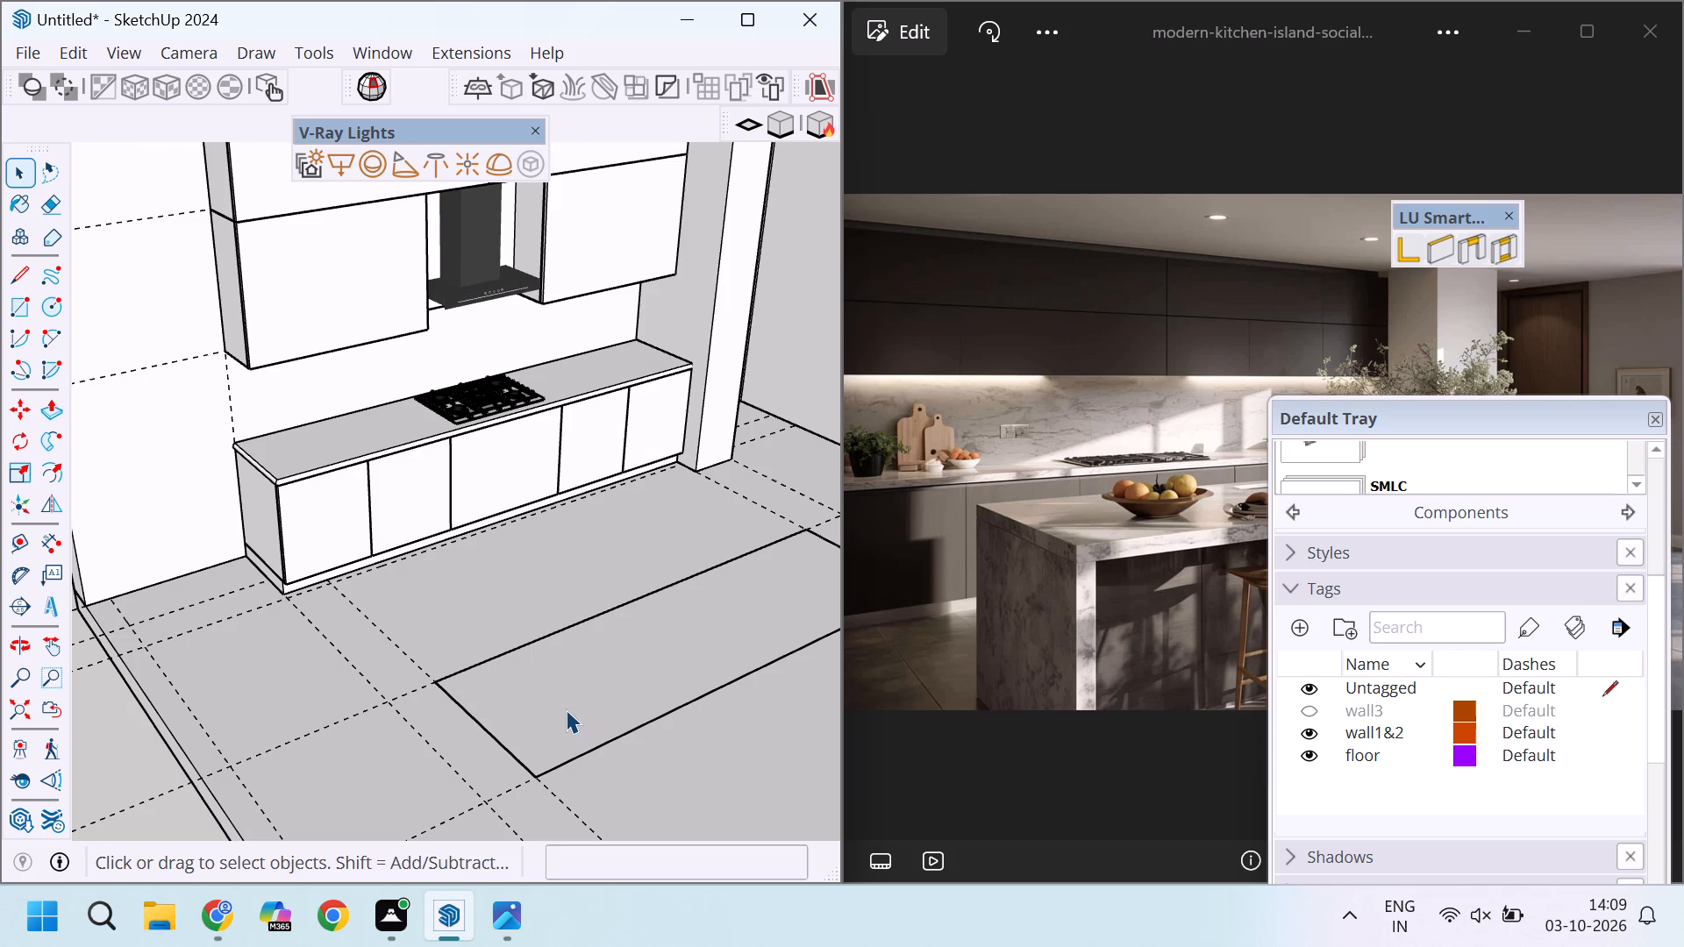
scroll(418, 750, up, 2)
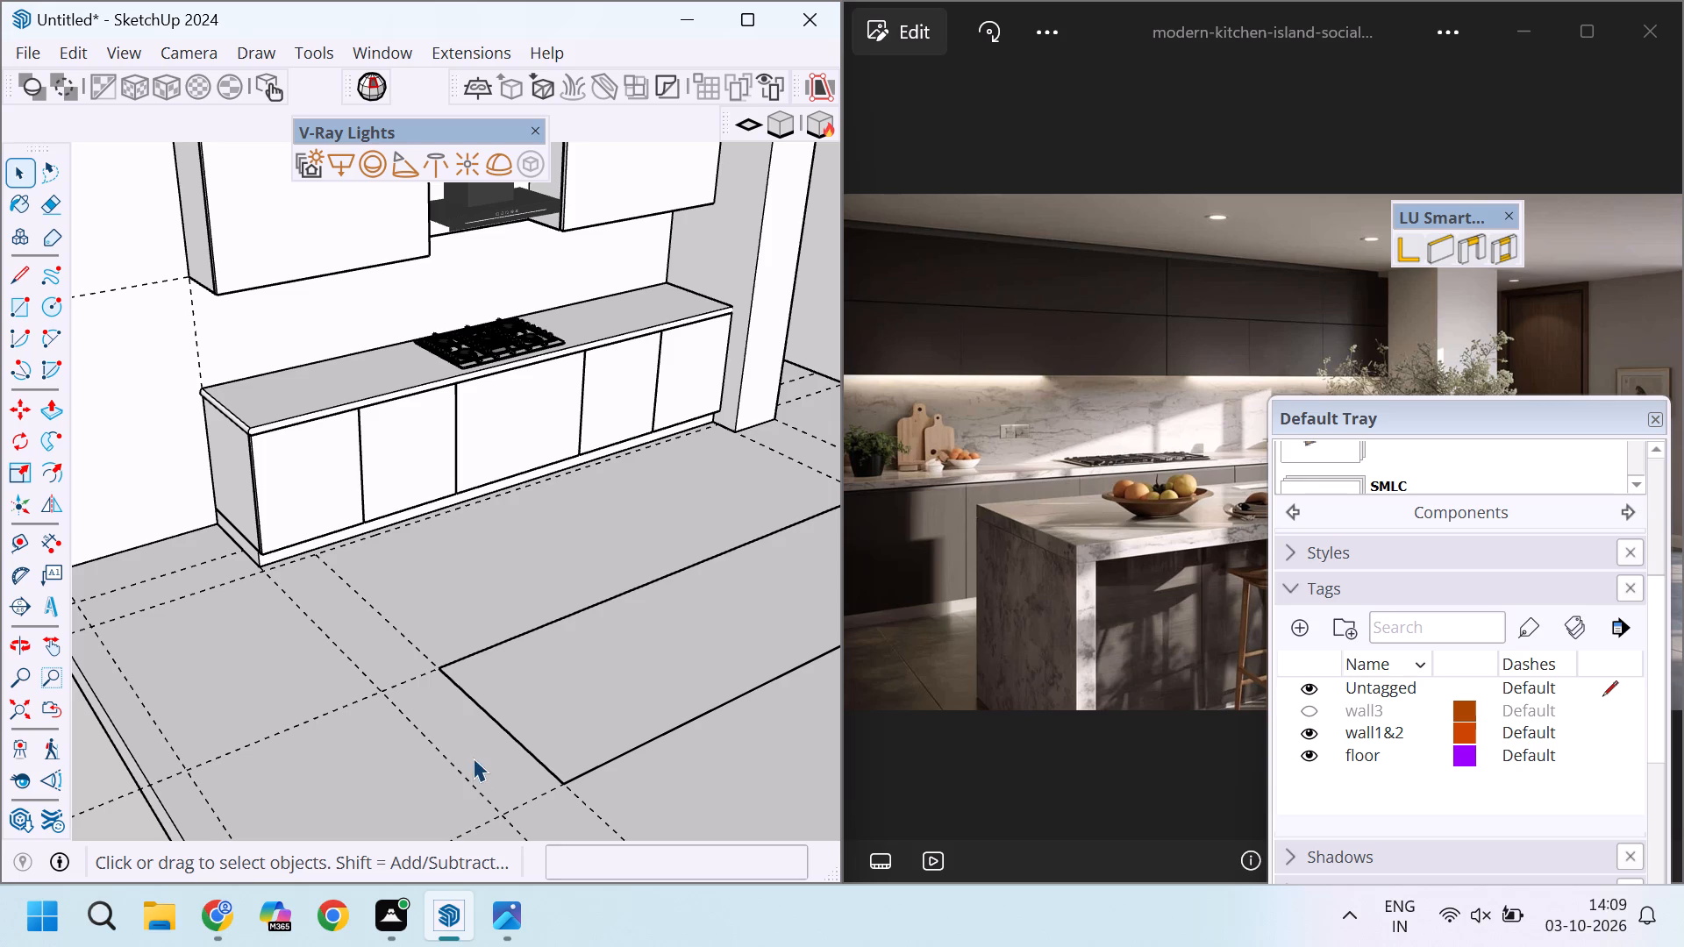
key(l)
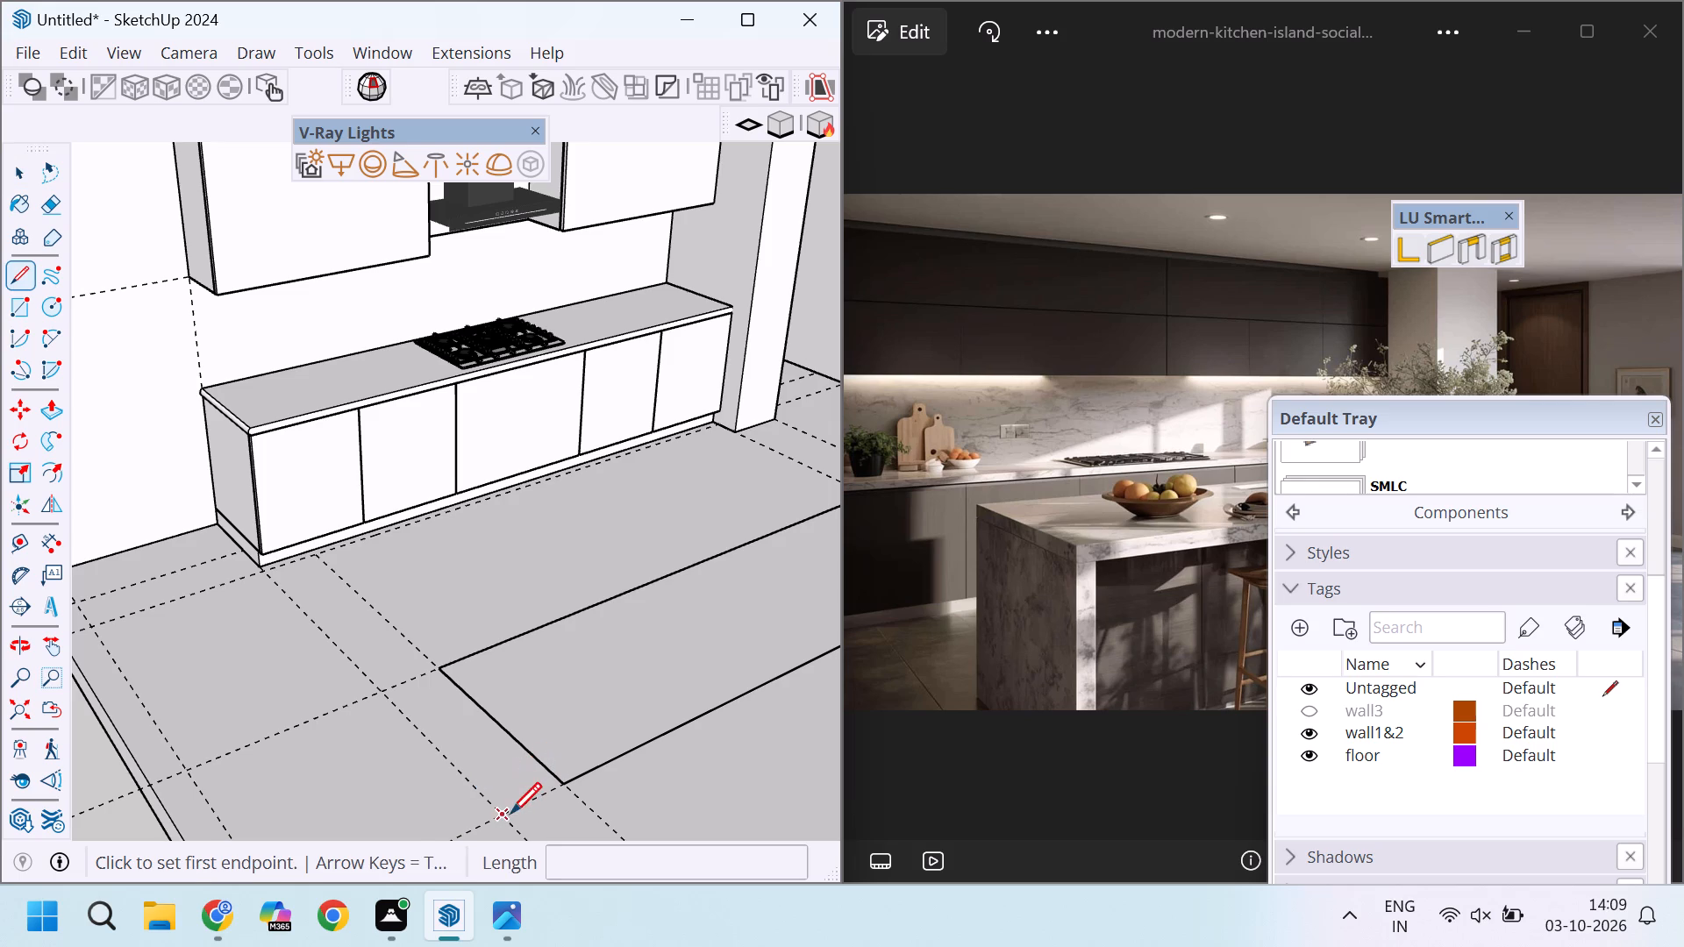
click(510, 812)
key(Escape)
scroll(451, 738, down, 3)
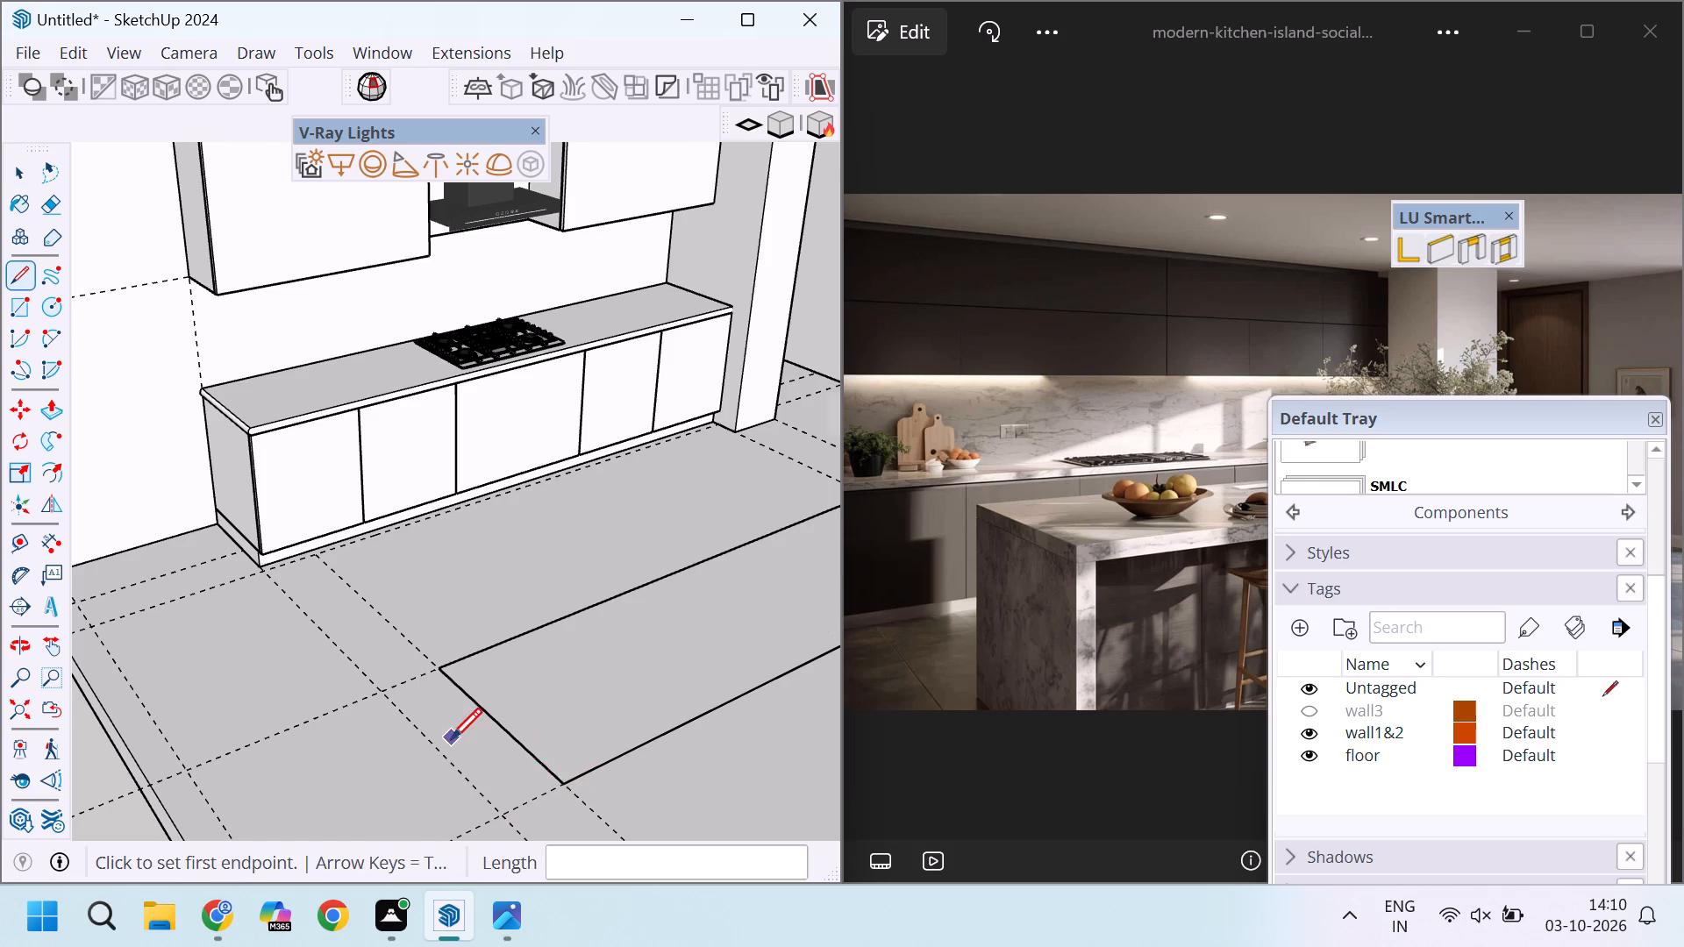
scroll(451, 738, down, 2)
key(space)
Extrude the island rectangle upward about 2' 8 9/16", level with the front edge of the base cabinets' countertop.
scroll(530, 713, up, 4)
scroll(479, 716, down, 5)
scroll(683, 694, up, 4)
scroll(632, 637, down, 5)
scroll(622, 622, up, 3)
key(p)
click(618, 630)
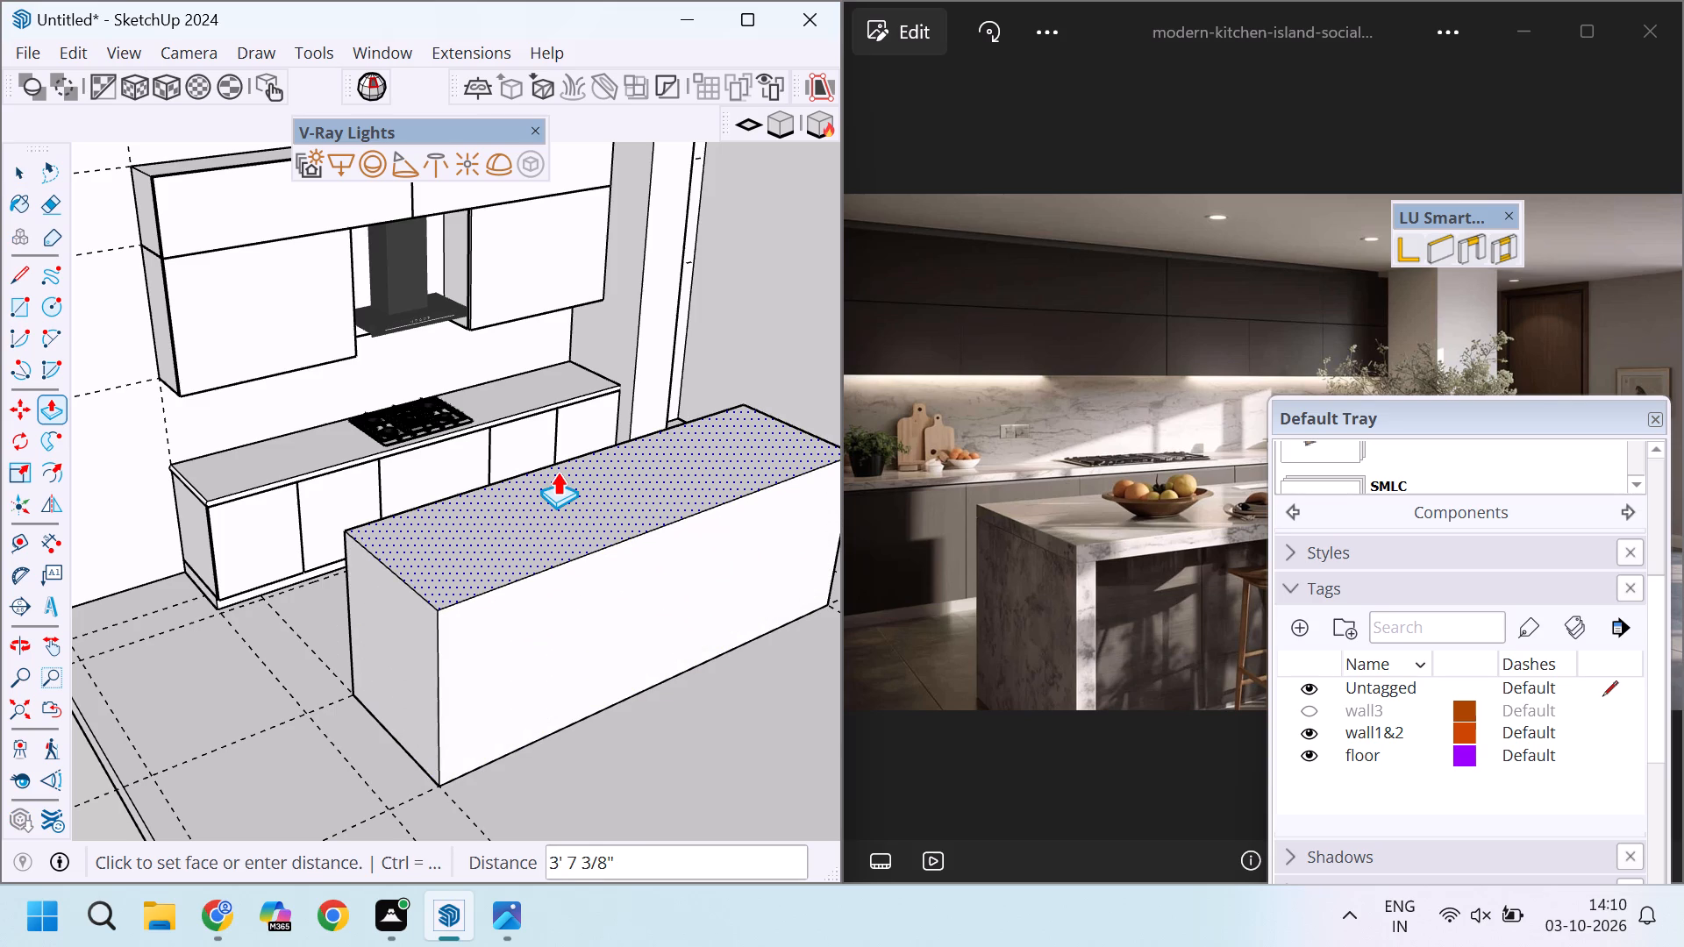
scroll(511, 461, up, 3)
scroll(213, 454, up, 3)
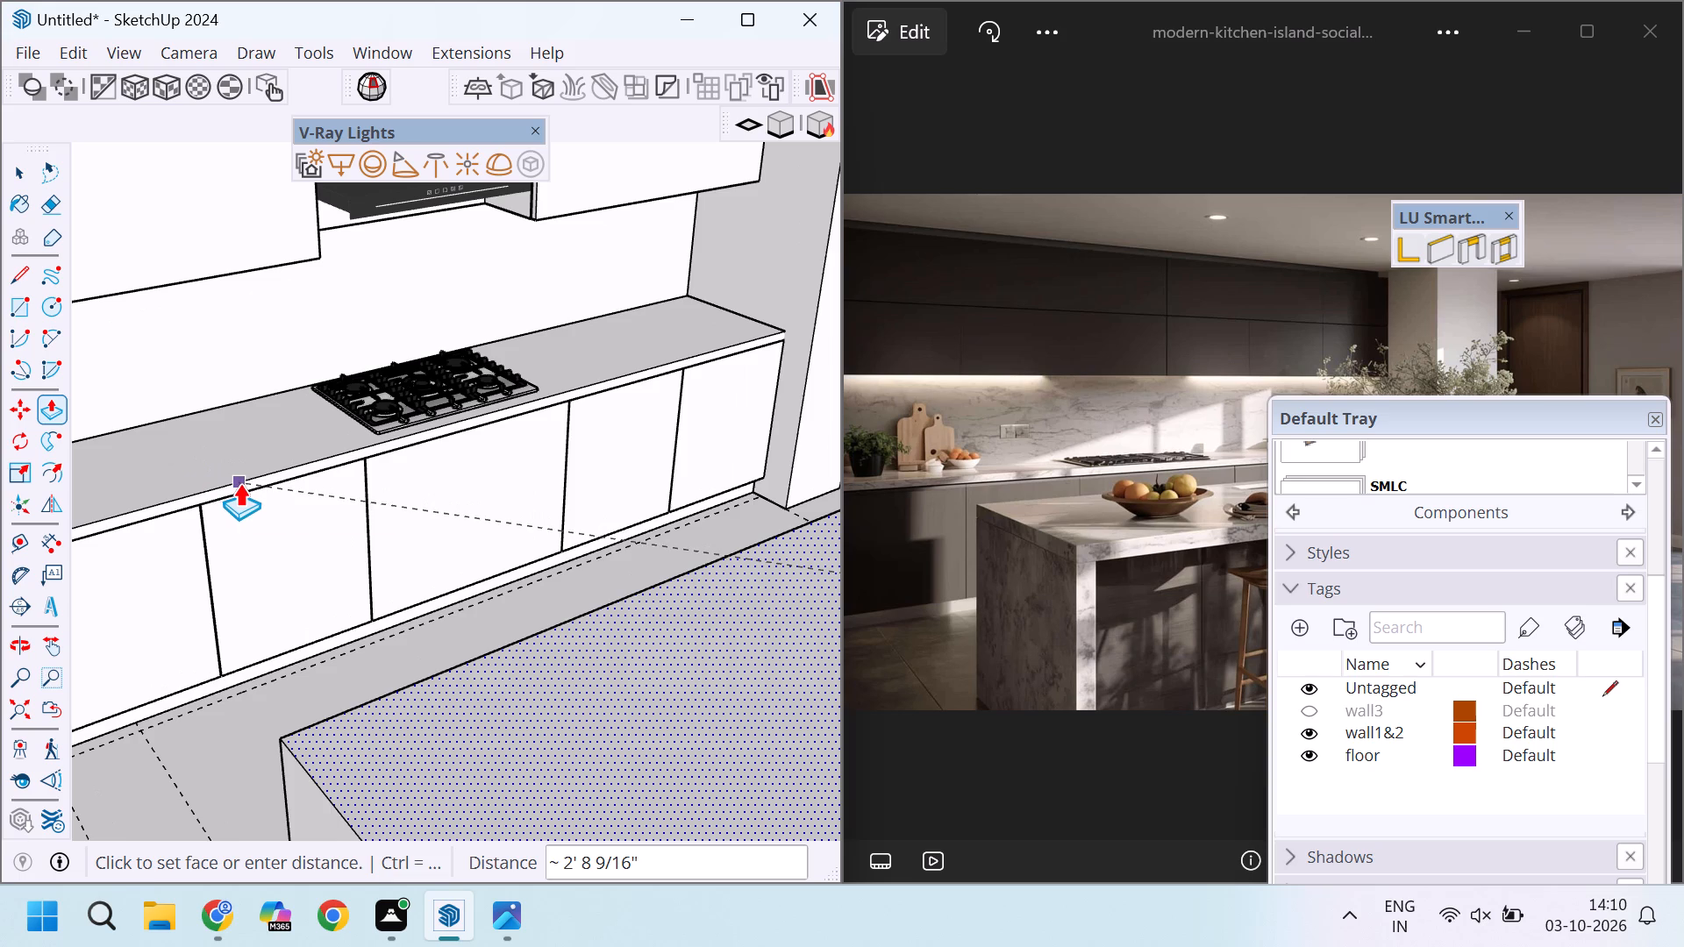
click(226, 488)
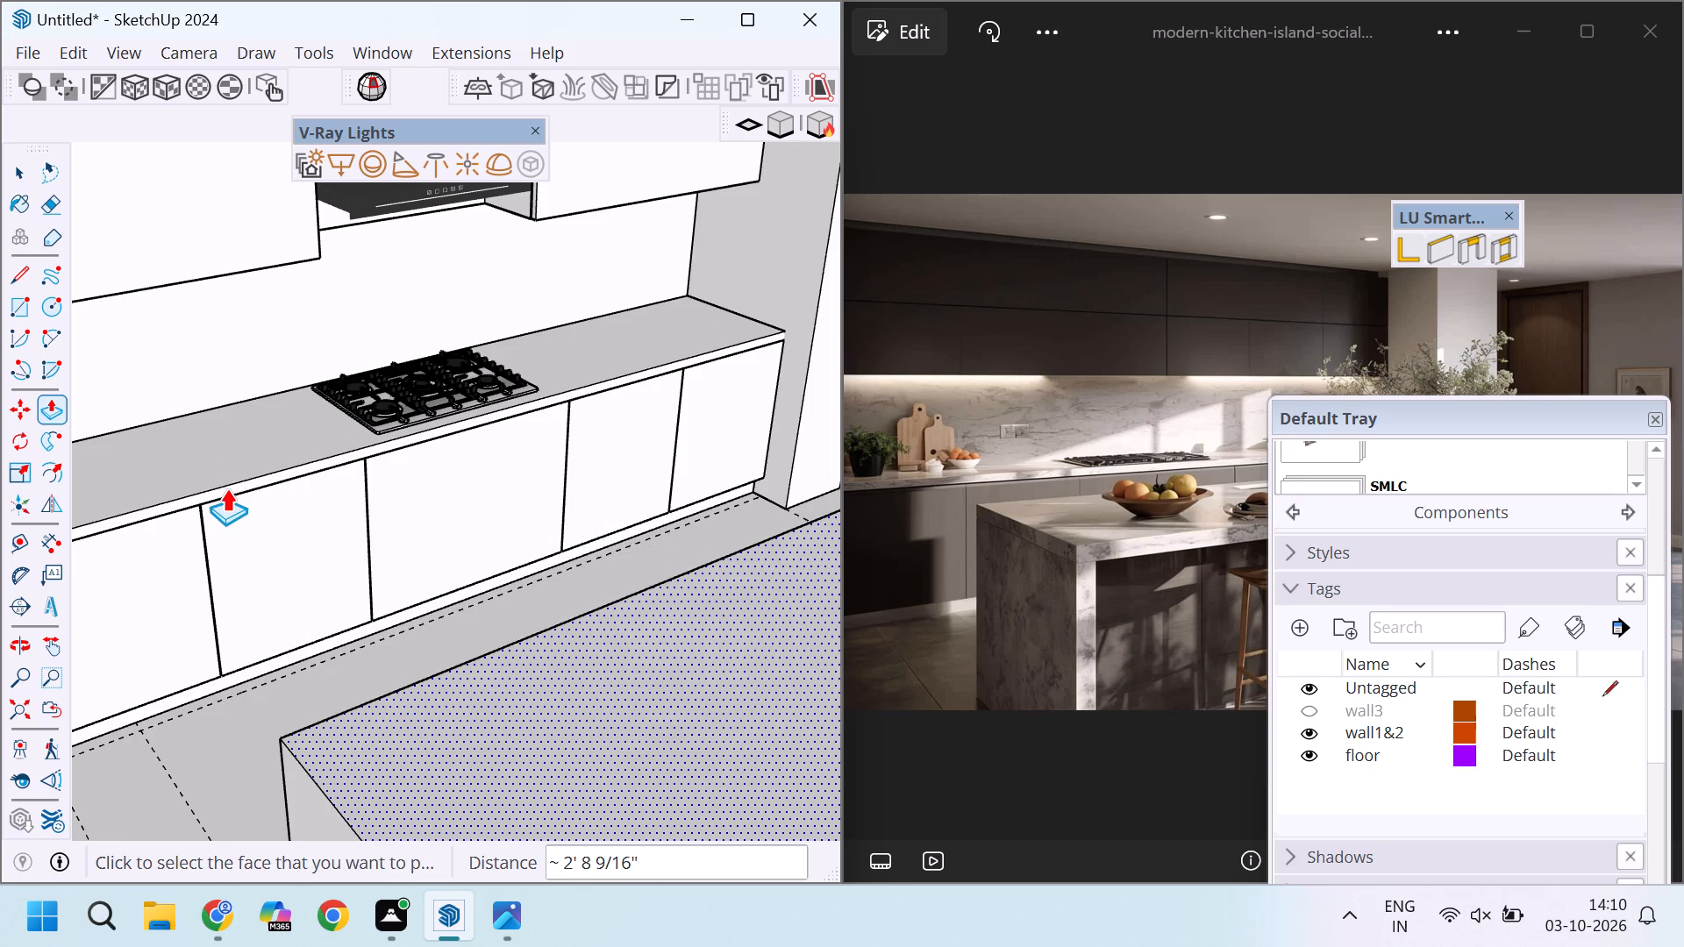
scroll(226, 488, down, 12)
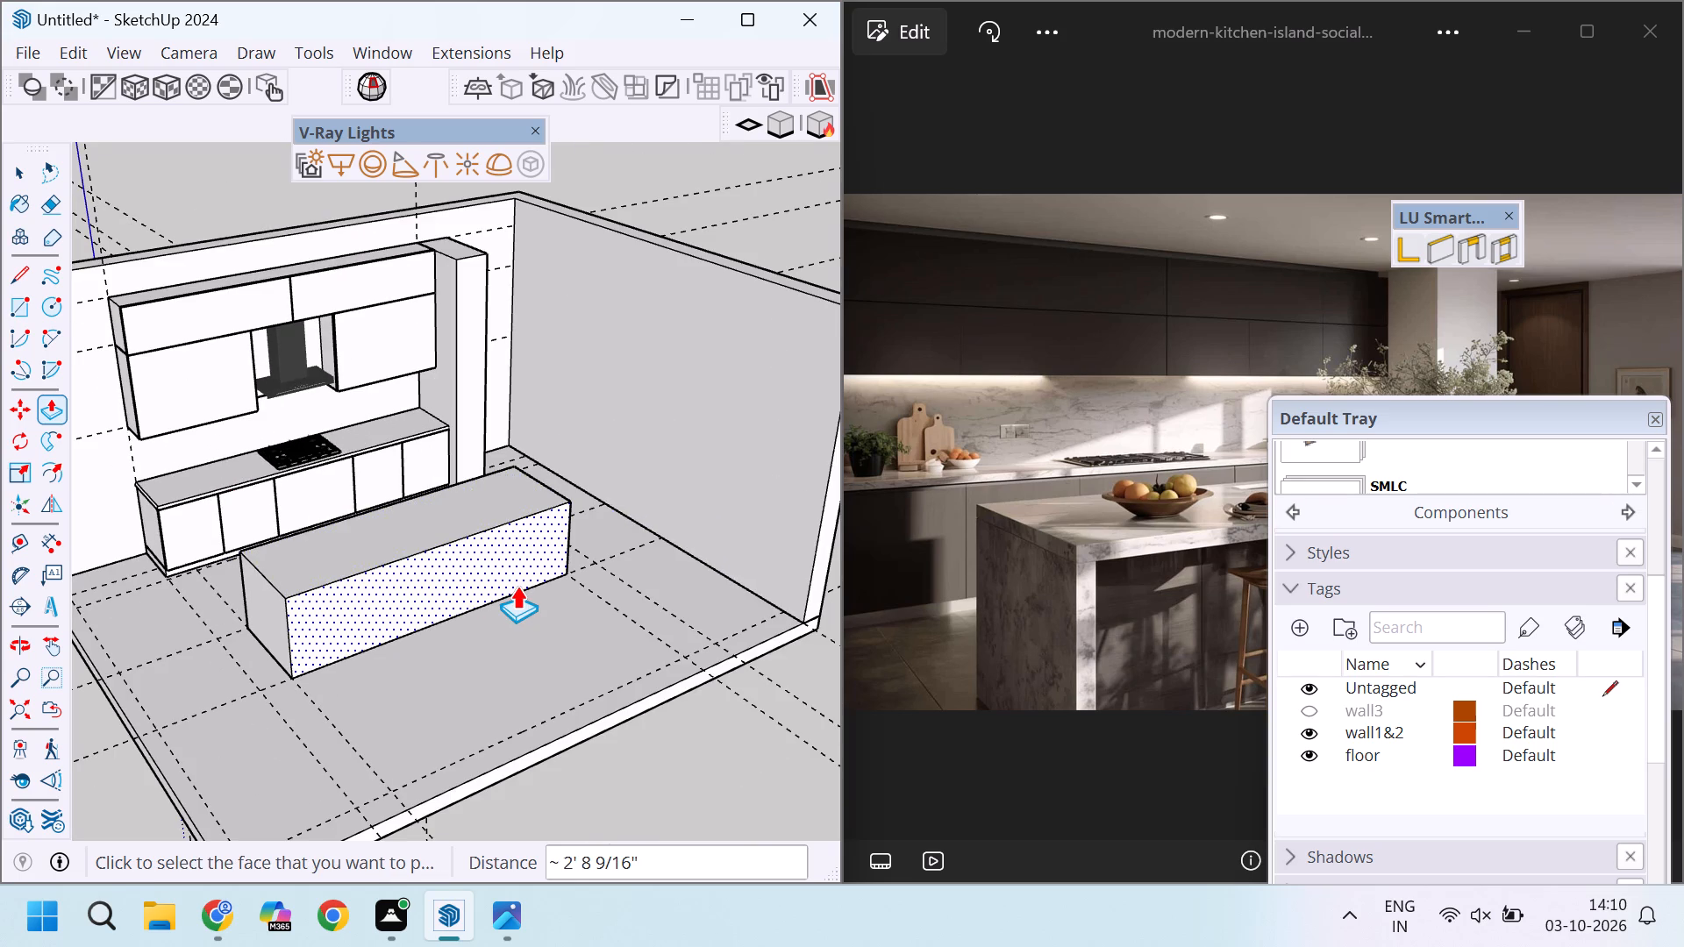
Make the whole island box, with all its faces and edges, into a group.
scroll(435, 613, up, 3)
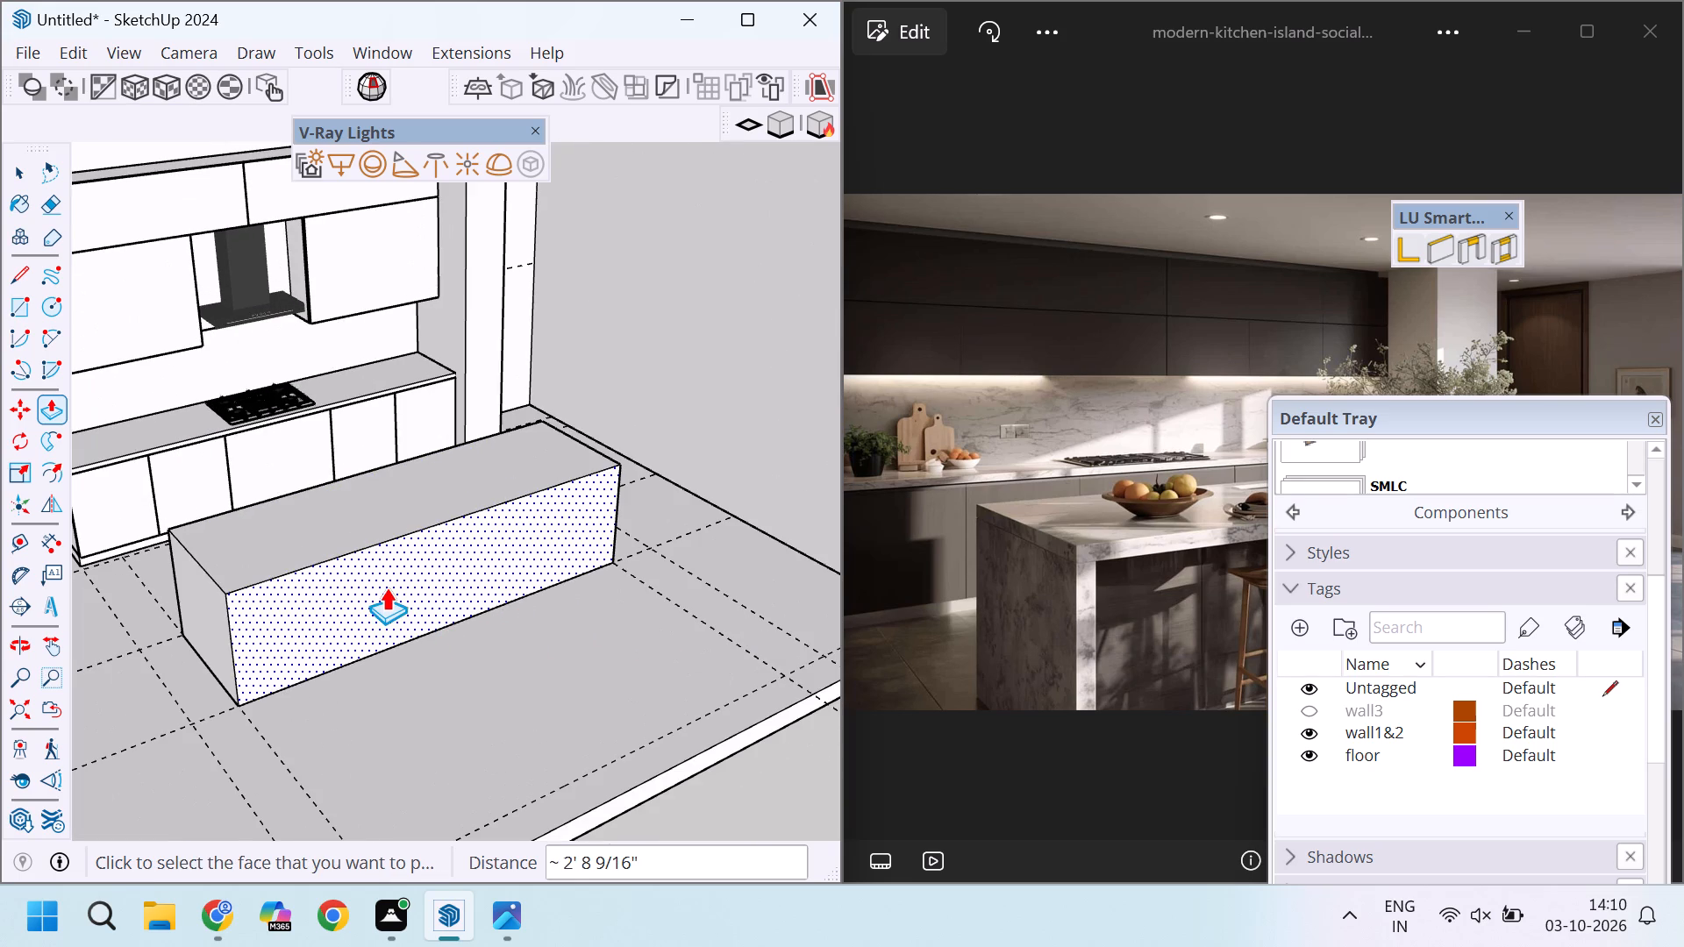
key(space)
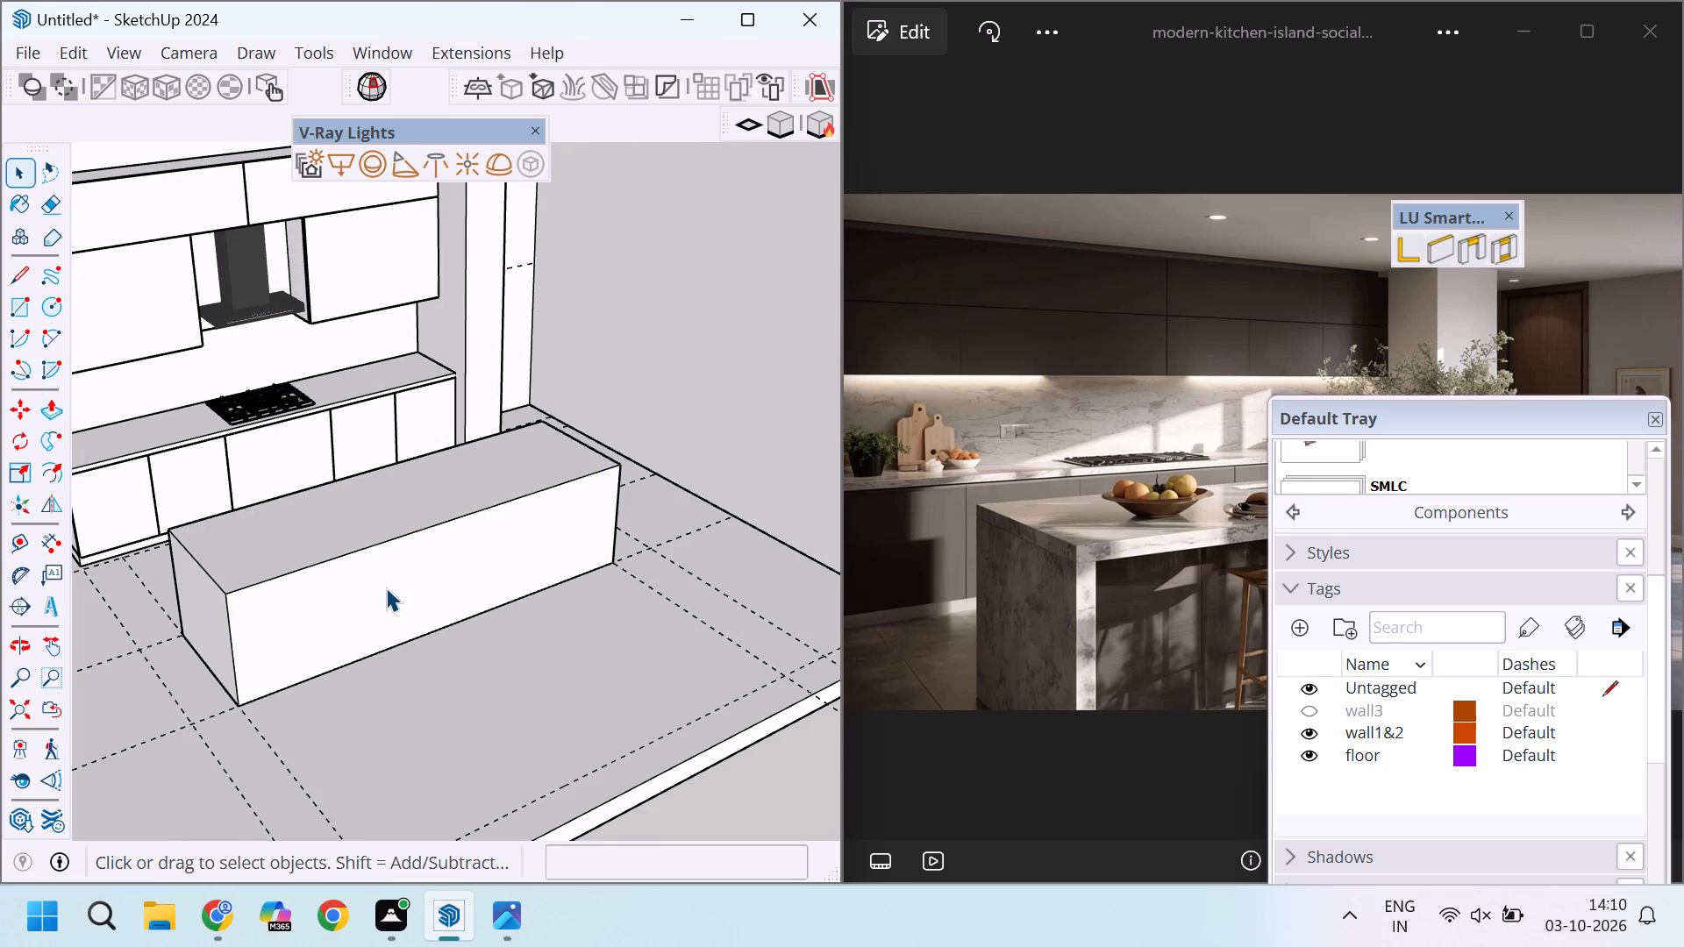
triple_click(386, 587)
right_click(386, 587)
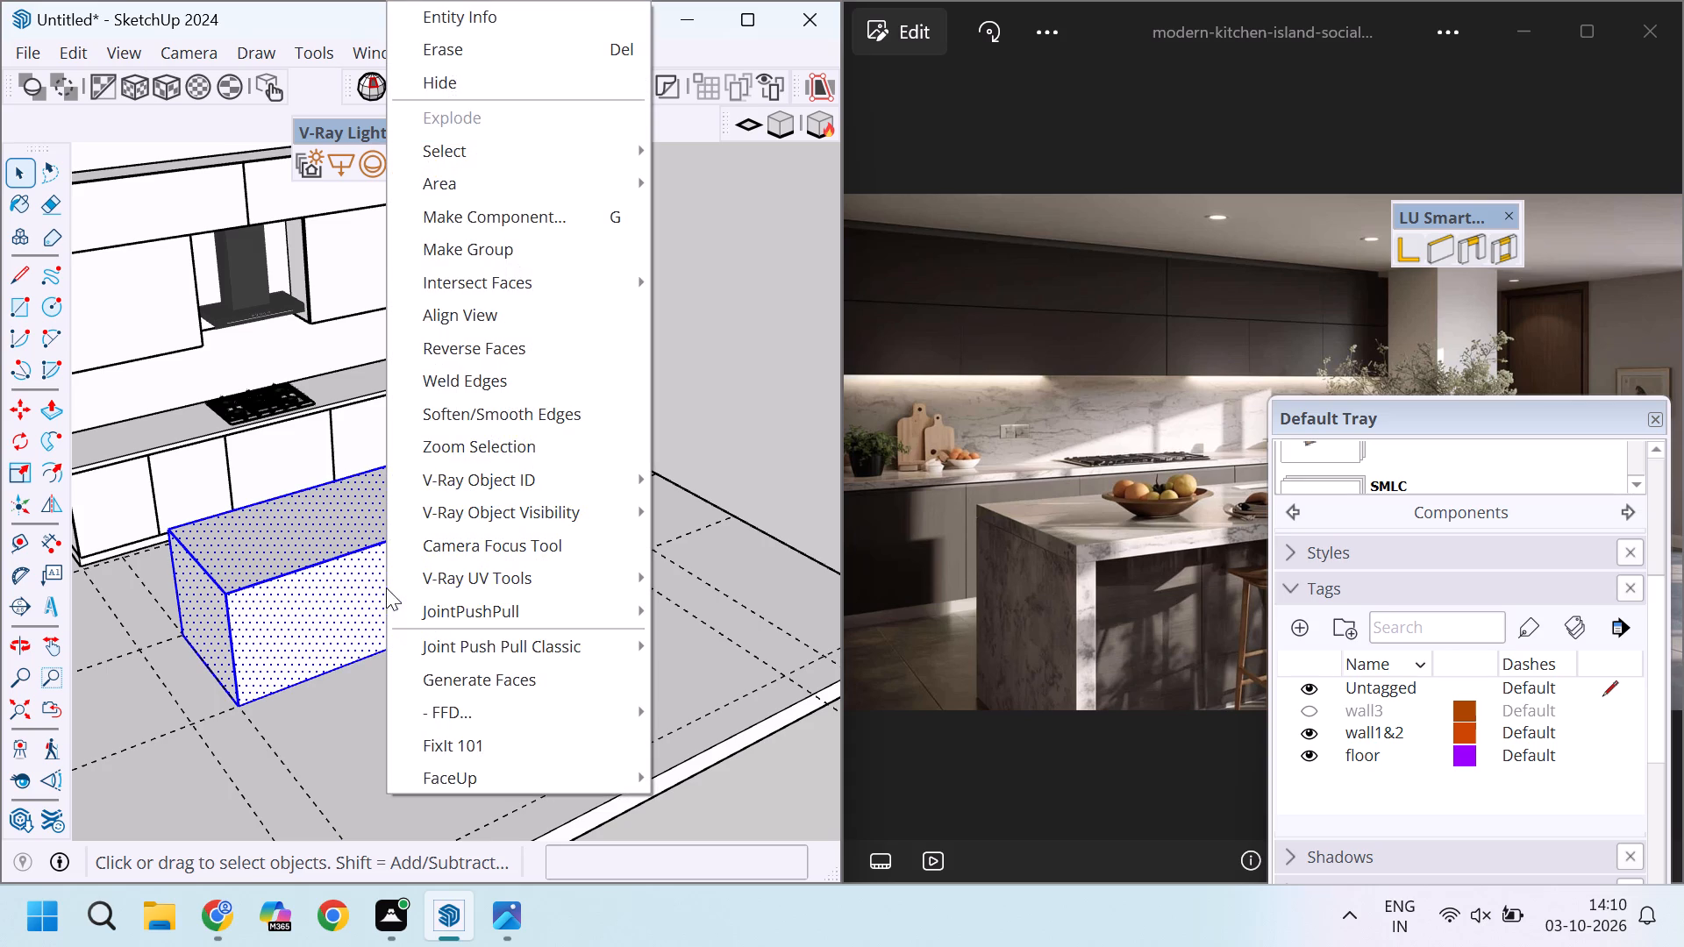
click(492, 248)
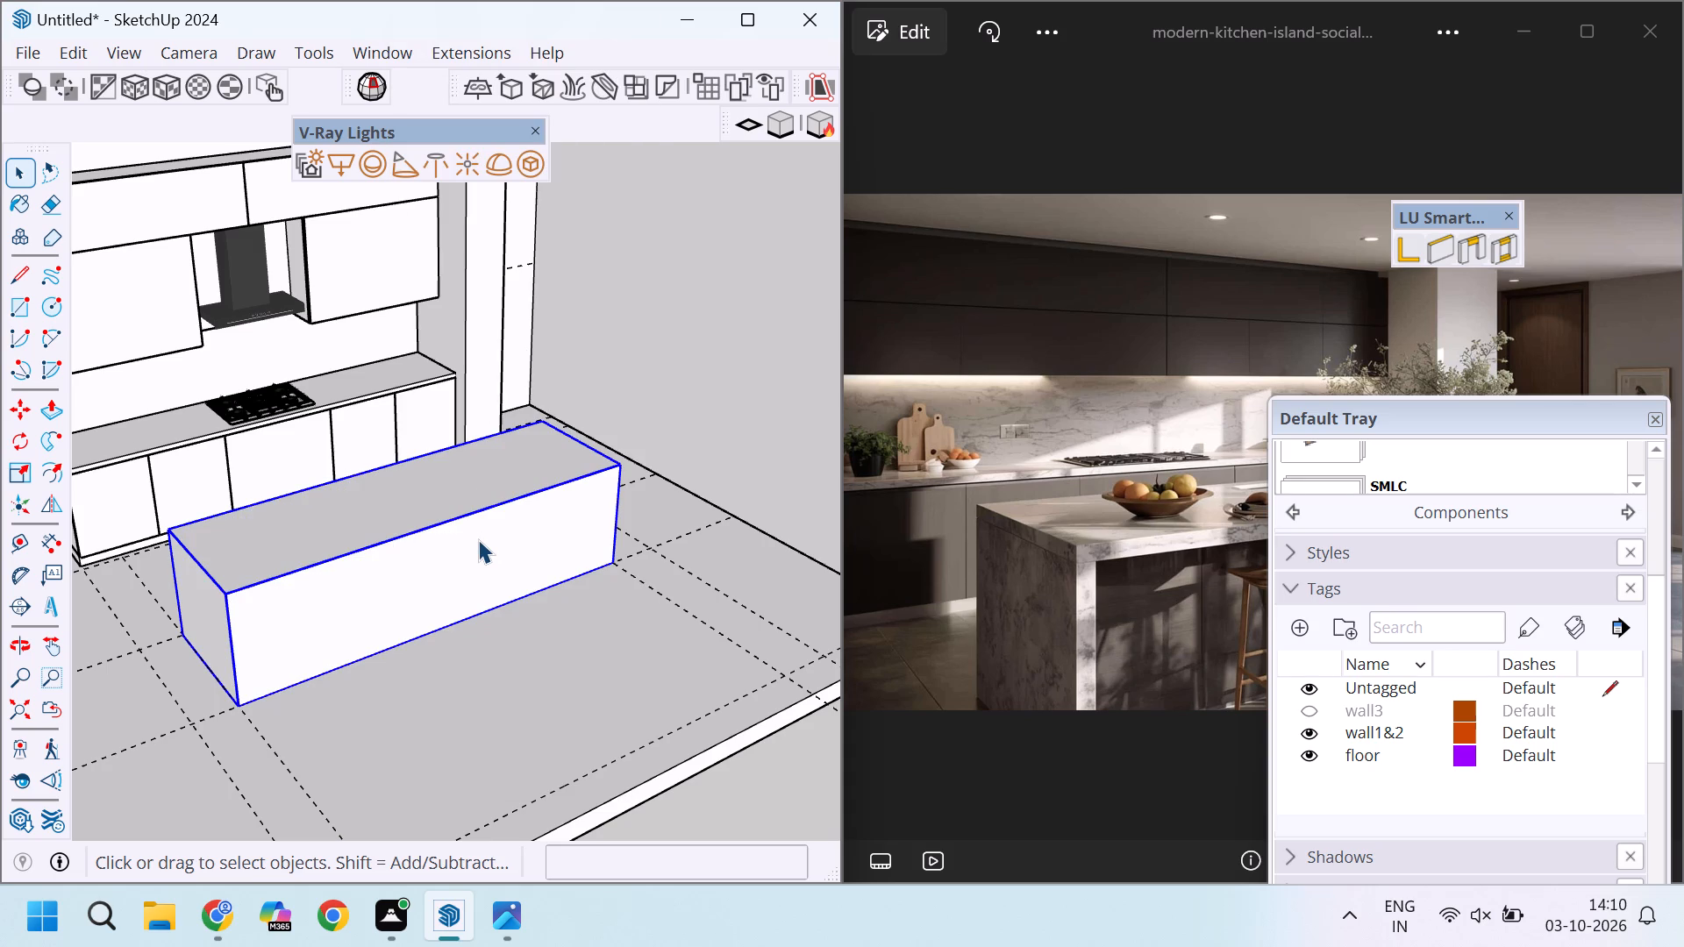
Inside the island group, offset the outline of the long face away from the cabinets inward by 2".
double_click(462, 555)
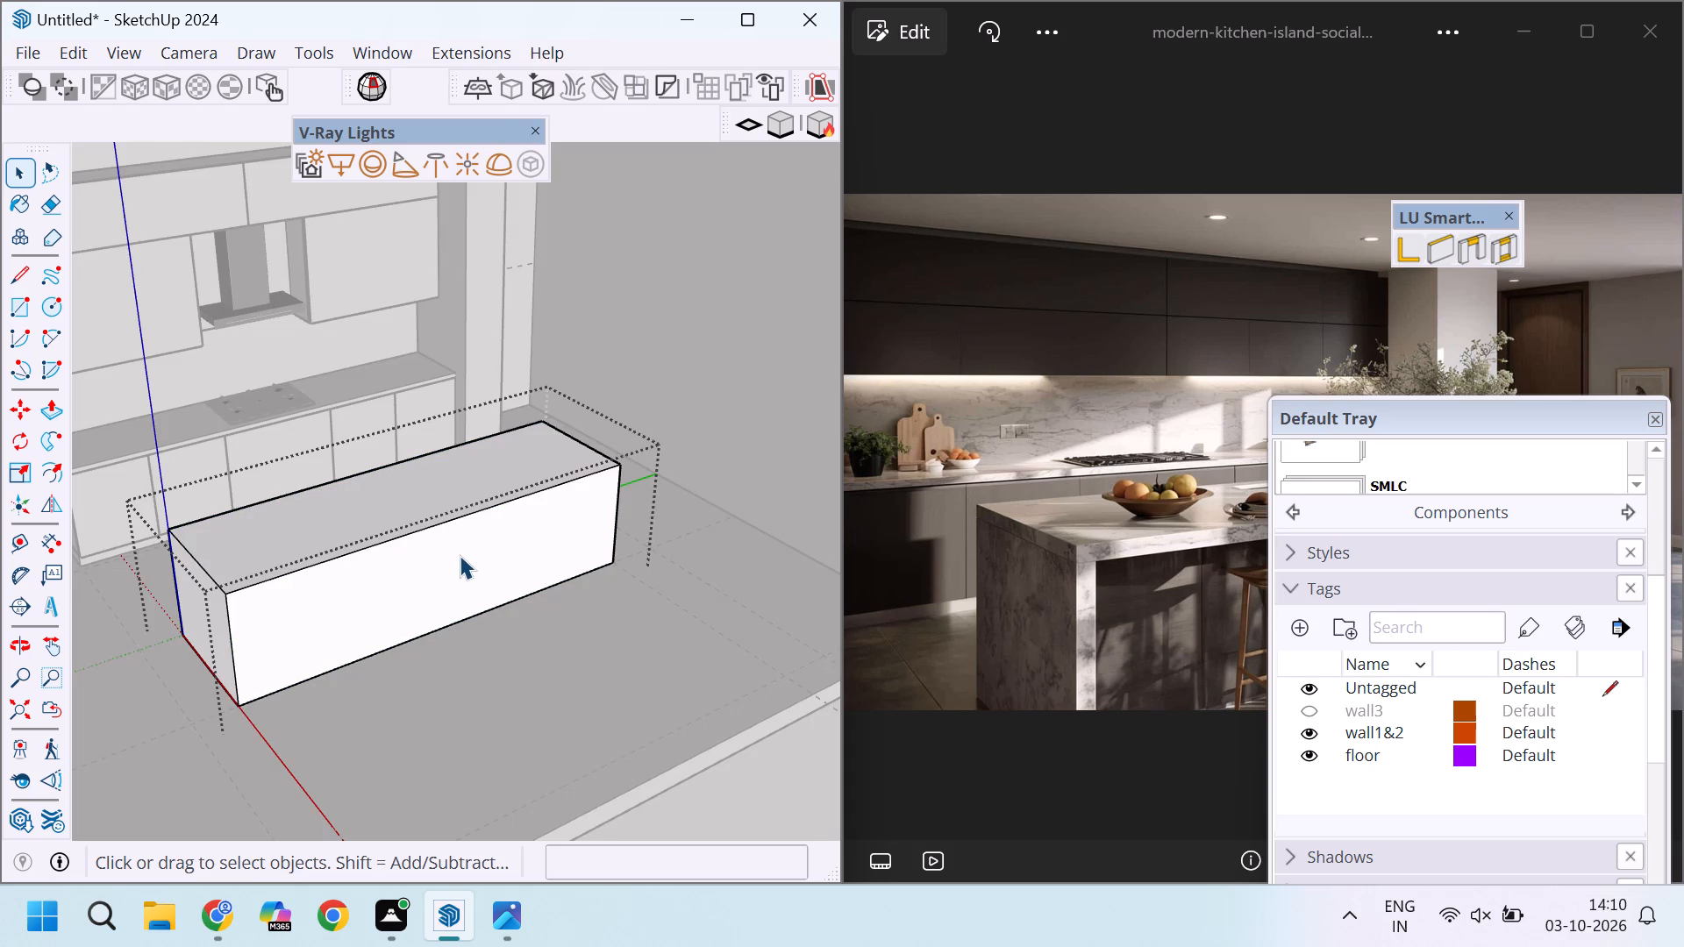
key(f)
click(392, 571)
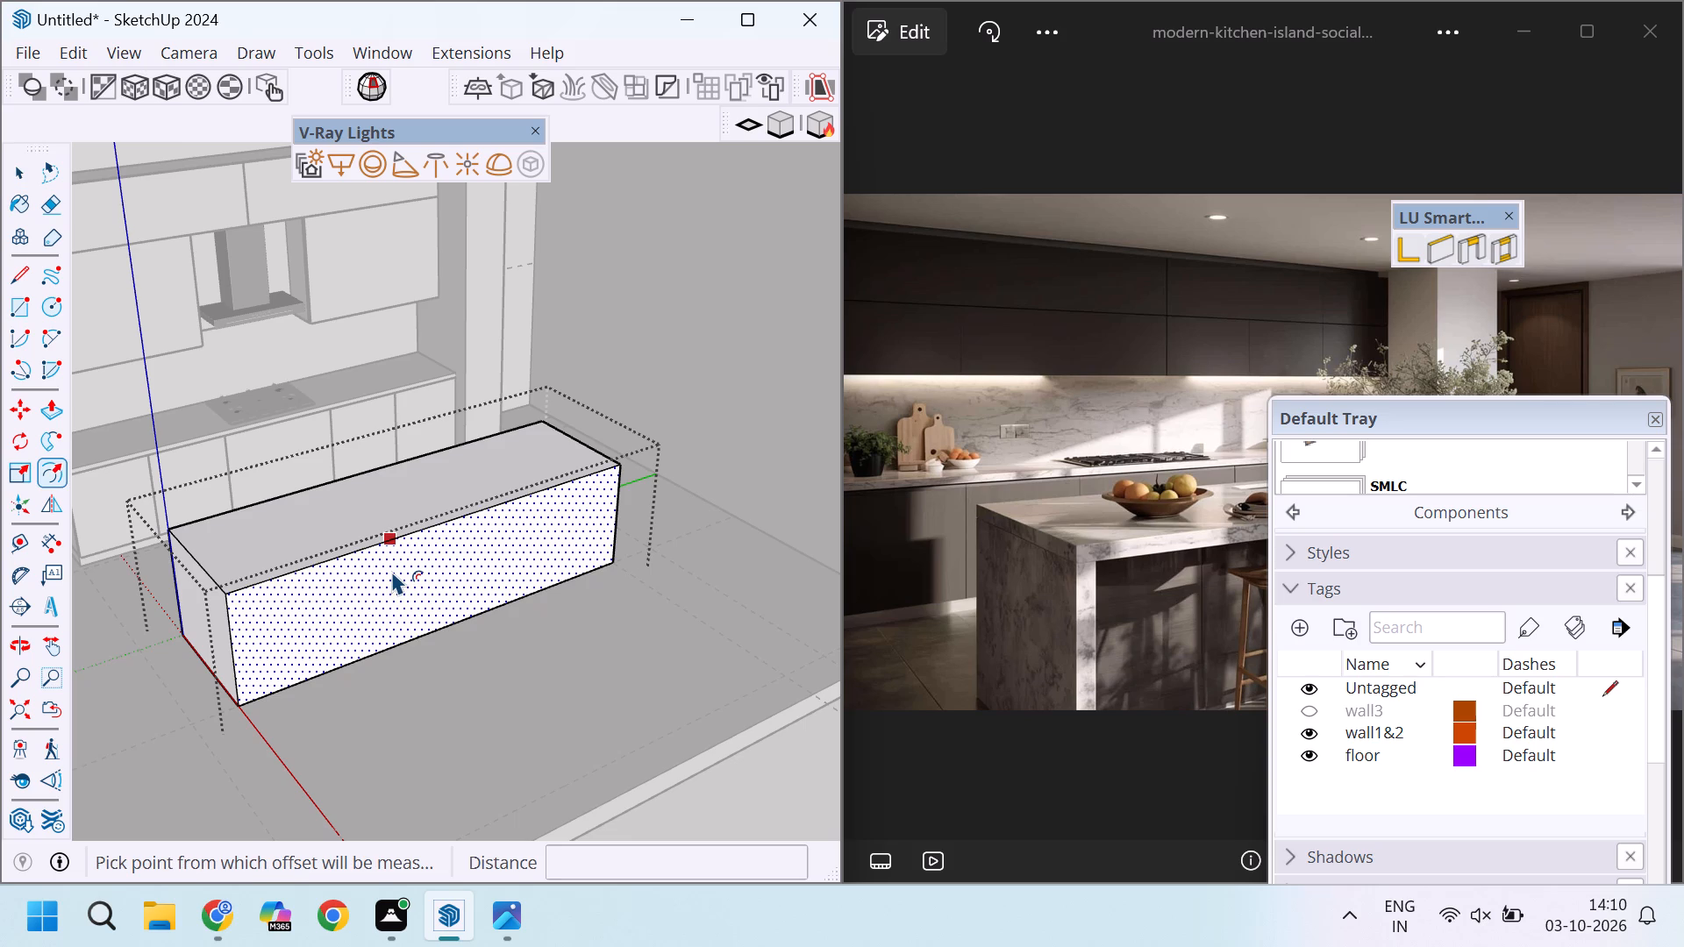
scroll(392, 571, up, 6)
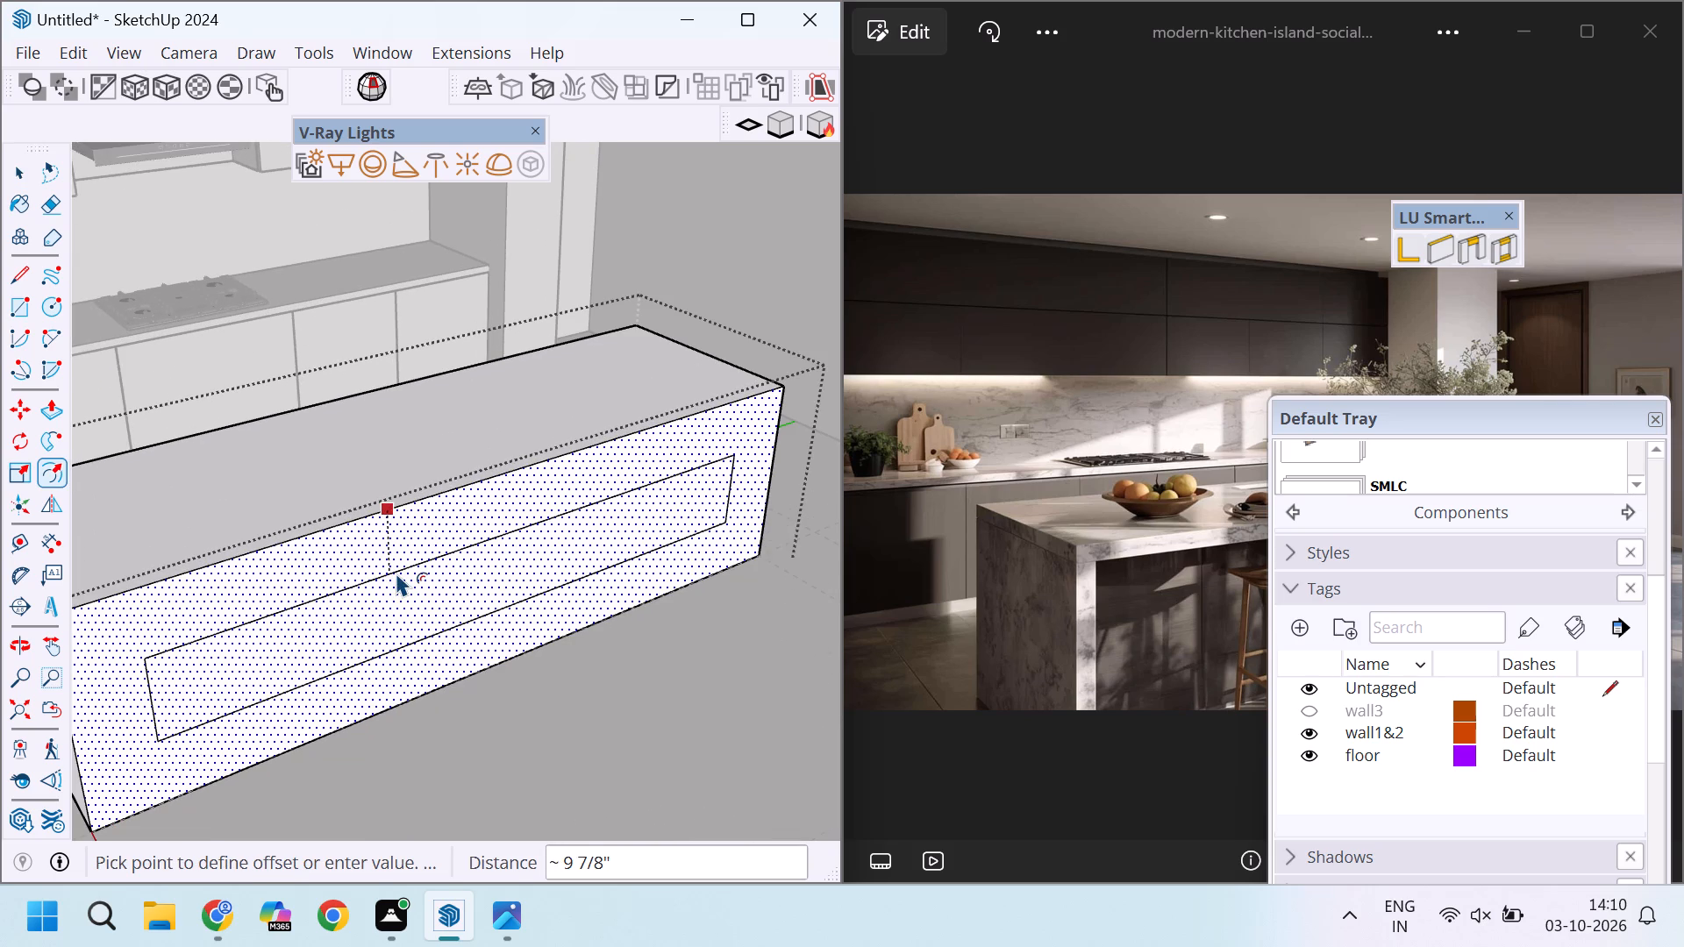
scroll(396, 573, up, 3)
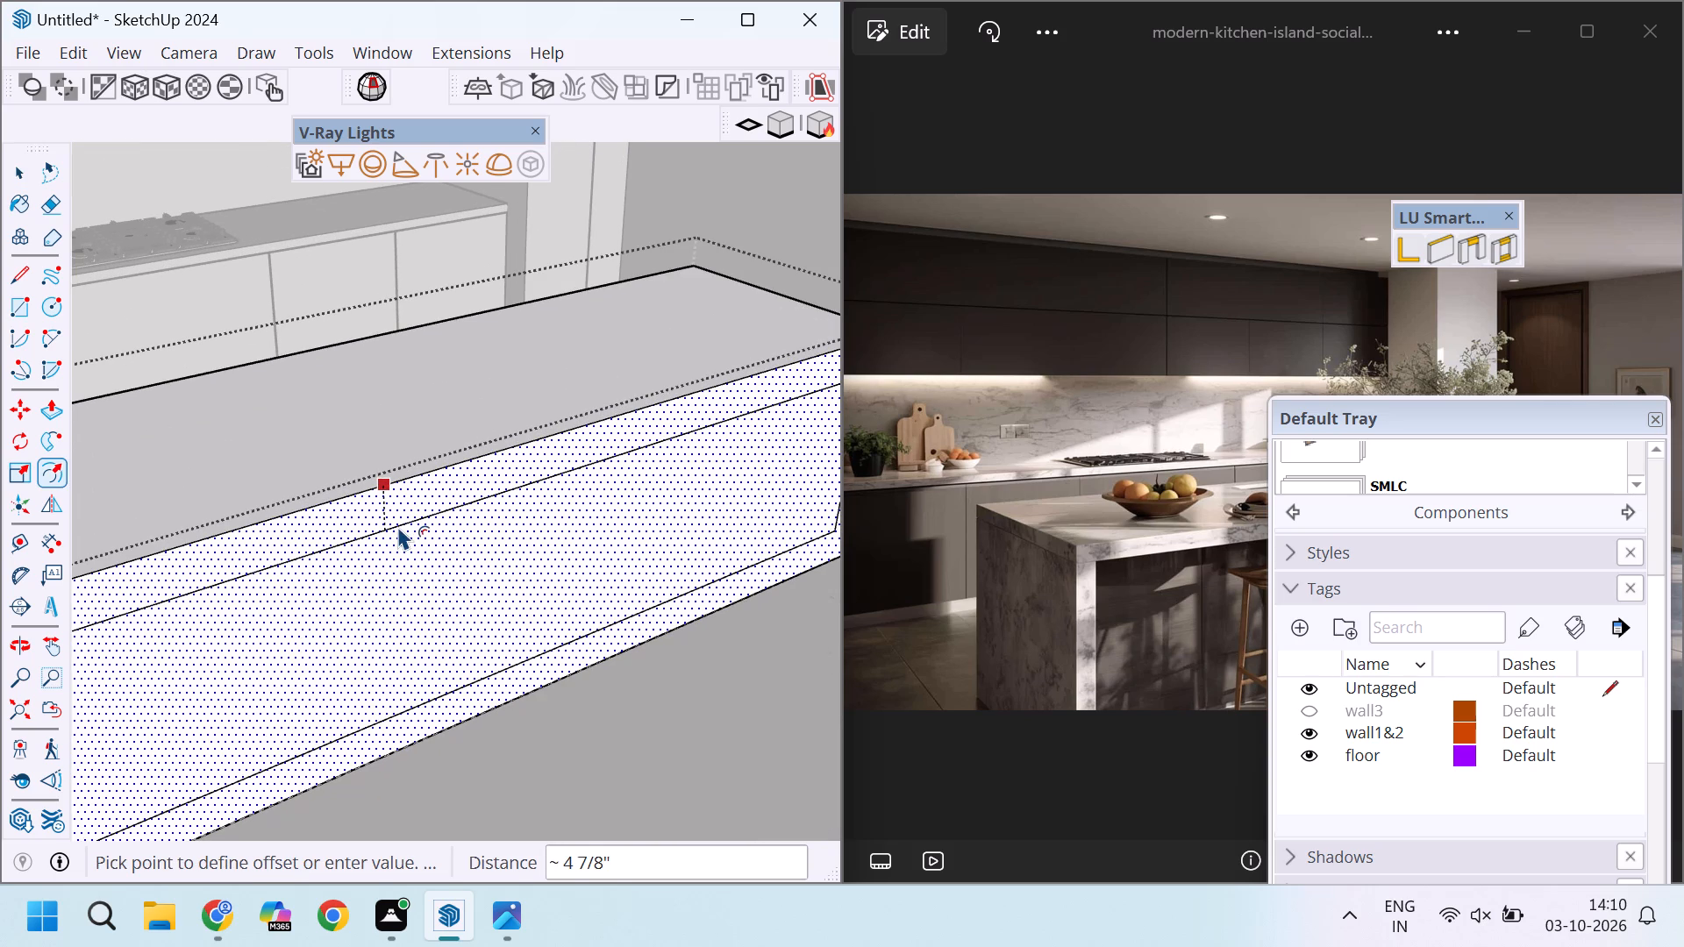
key(2)
key(Return)
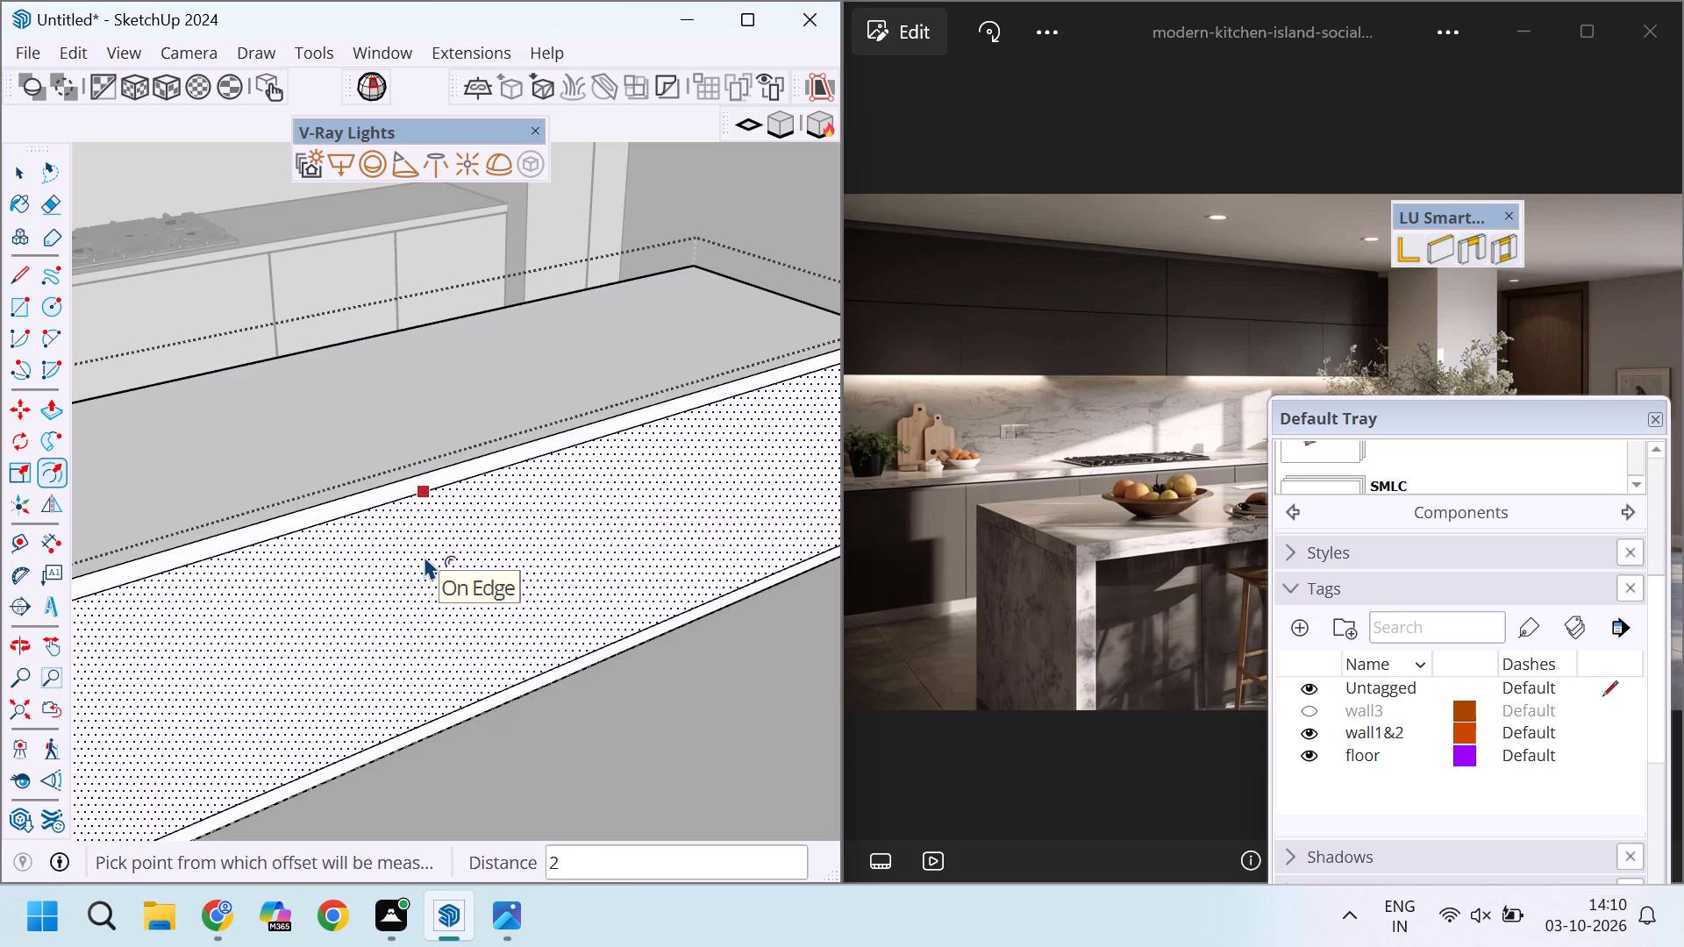
Move the lower edge of the offset outline down 2" onto the island's bottom edge, leaving only a top and side border.
key(space)
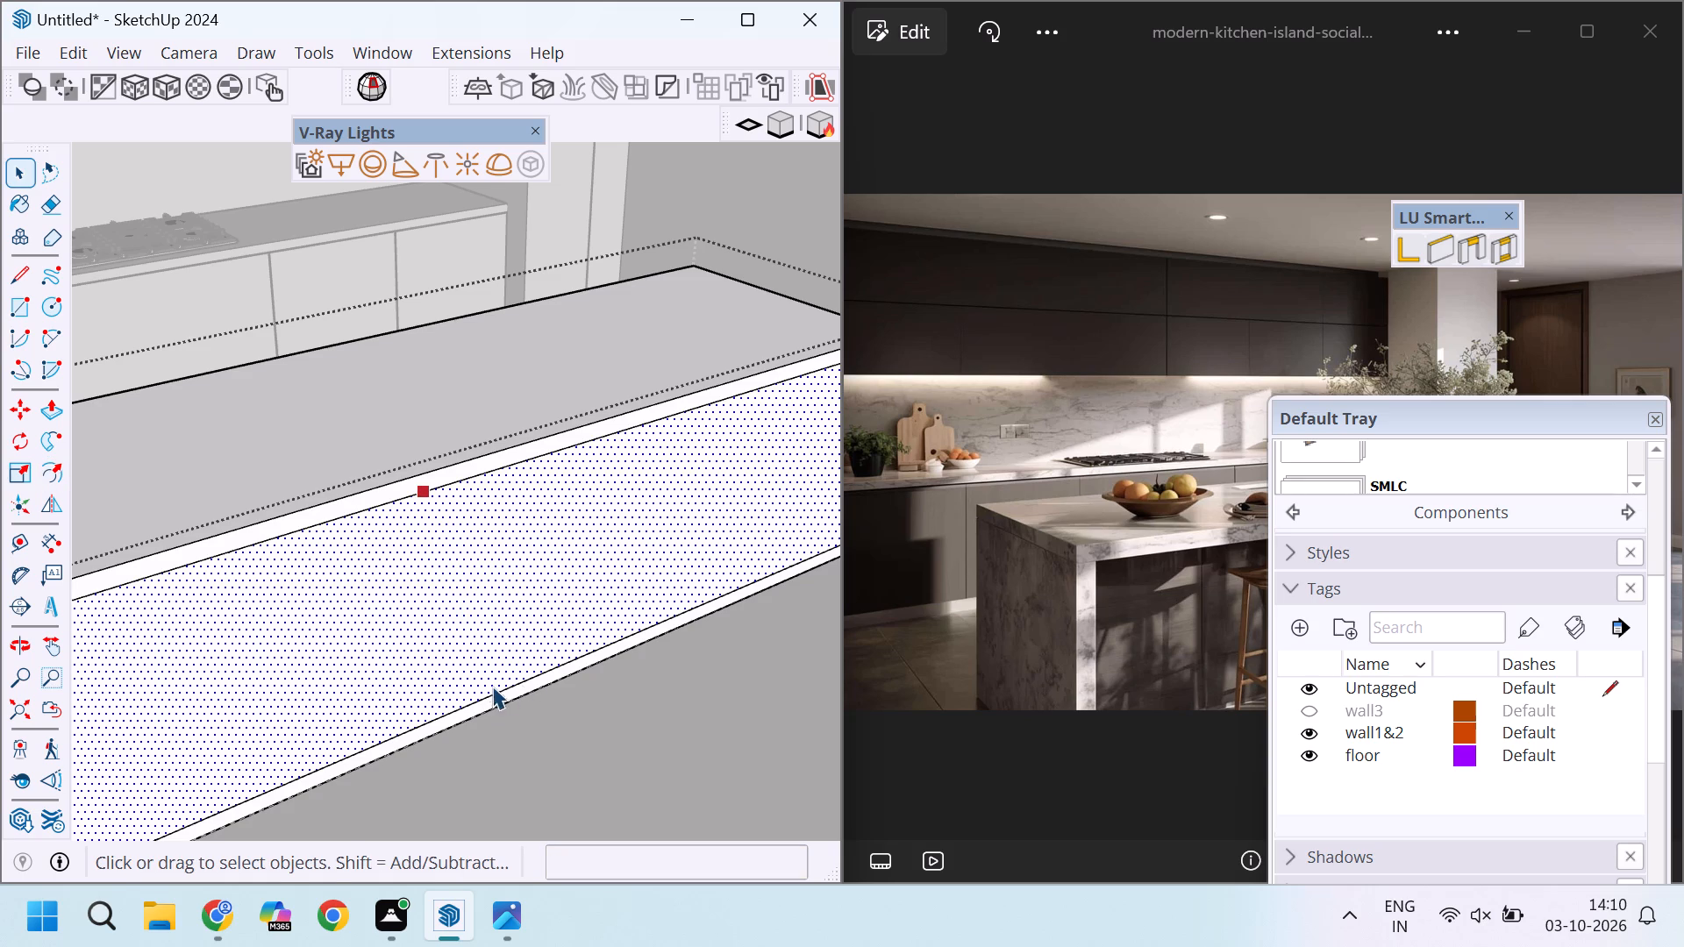
click(489, 686)
click(490, 687)
click(489, 693)
key(m)
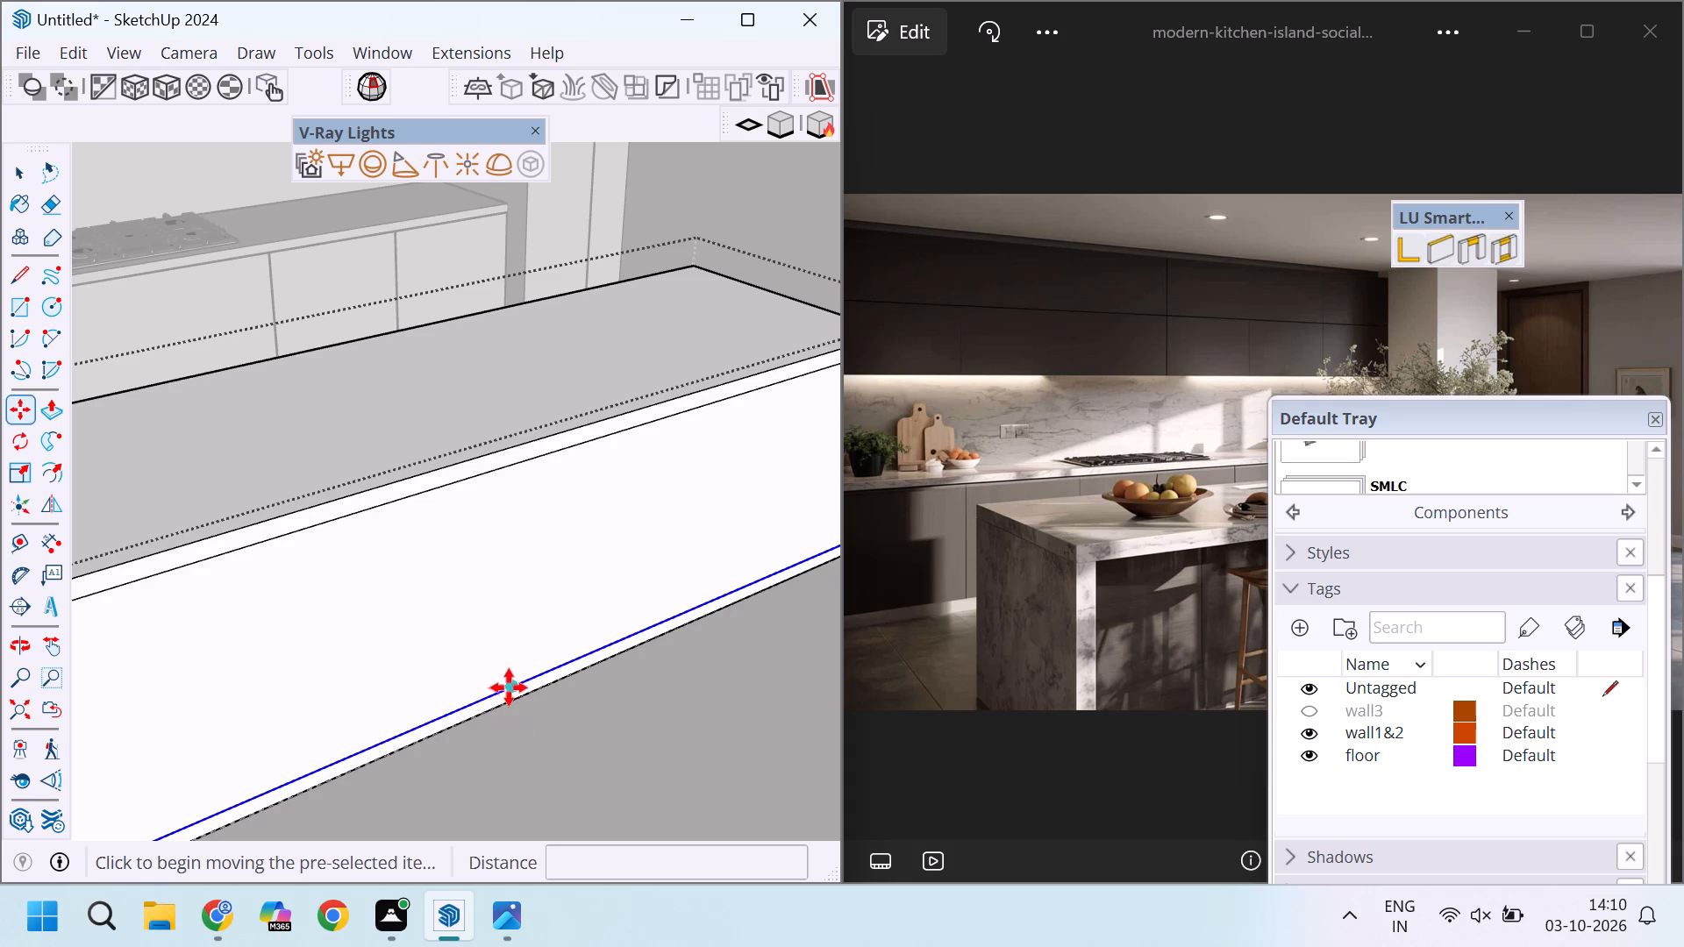
click(514, 687)
click(511, 696)
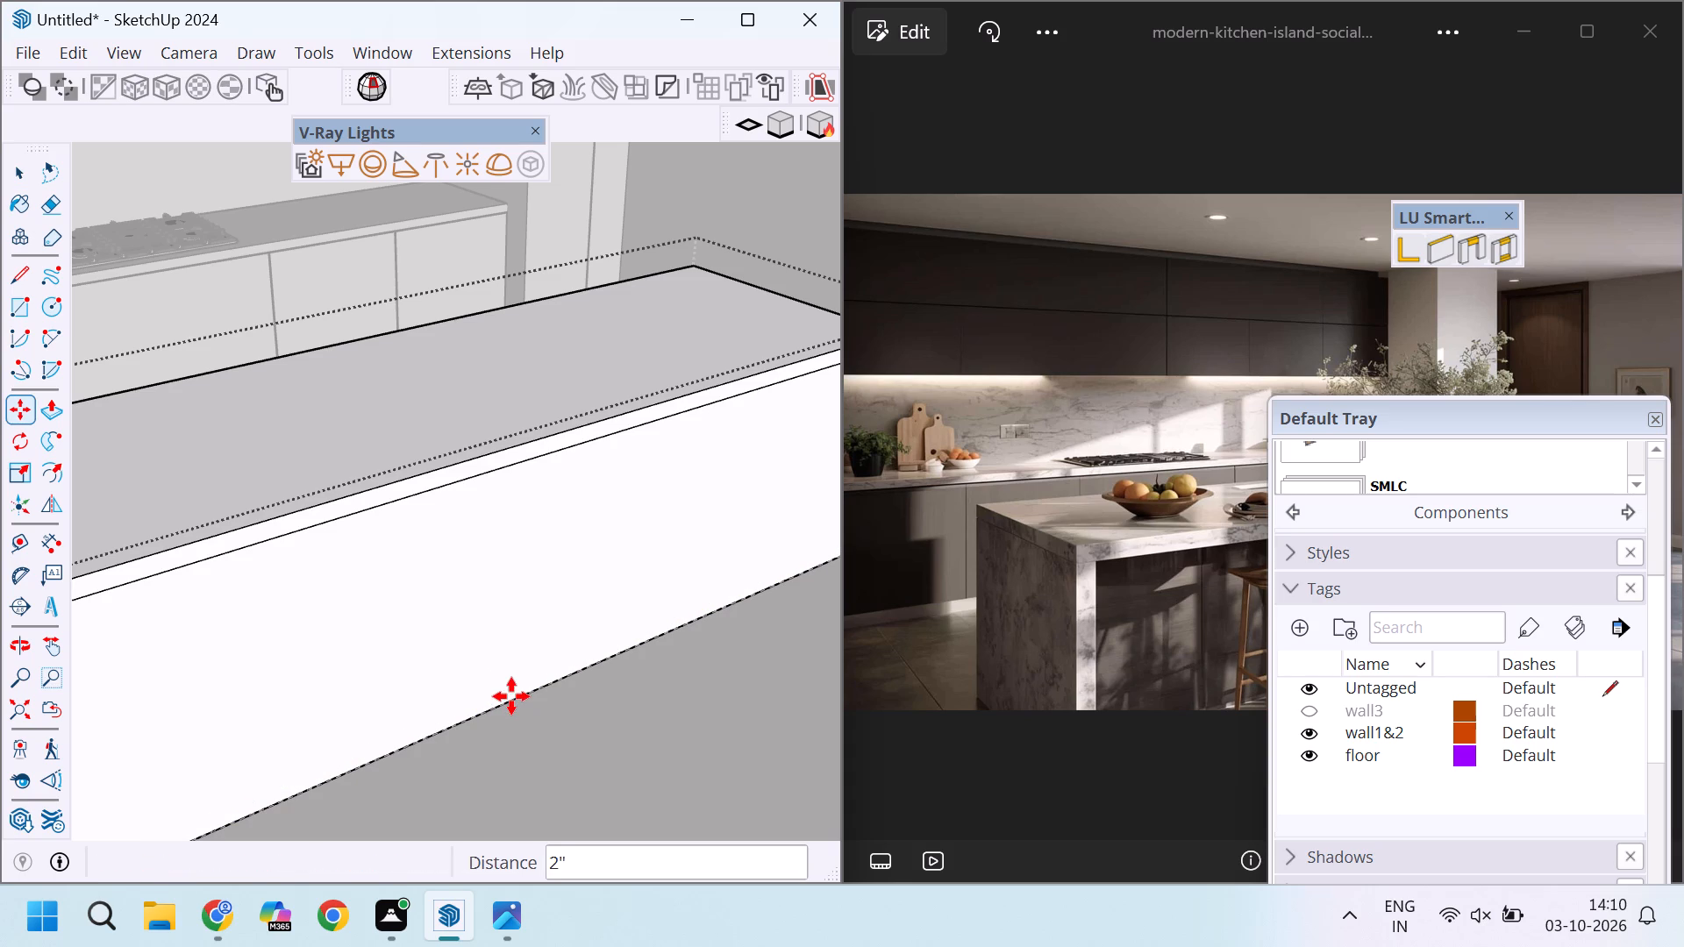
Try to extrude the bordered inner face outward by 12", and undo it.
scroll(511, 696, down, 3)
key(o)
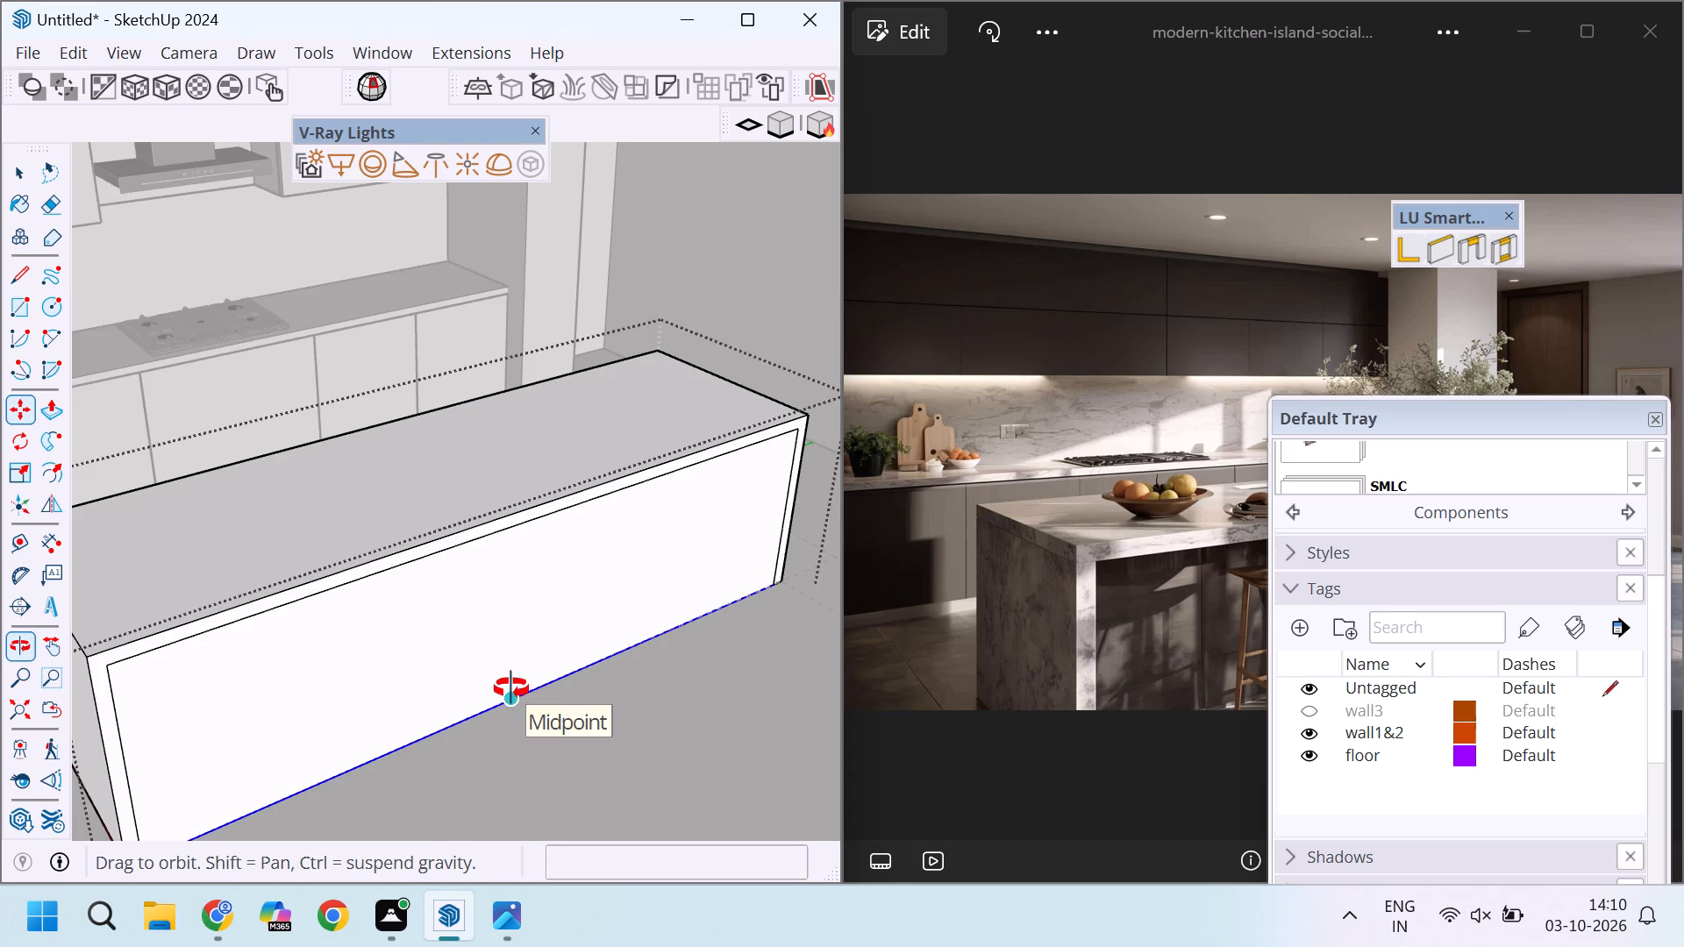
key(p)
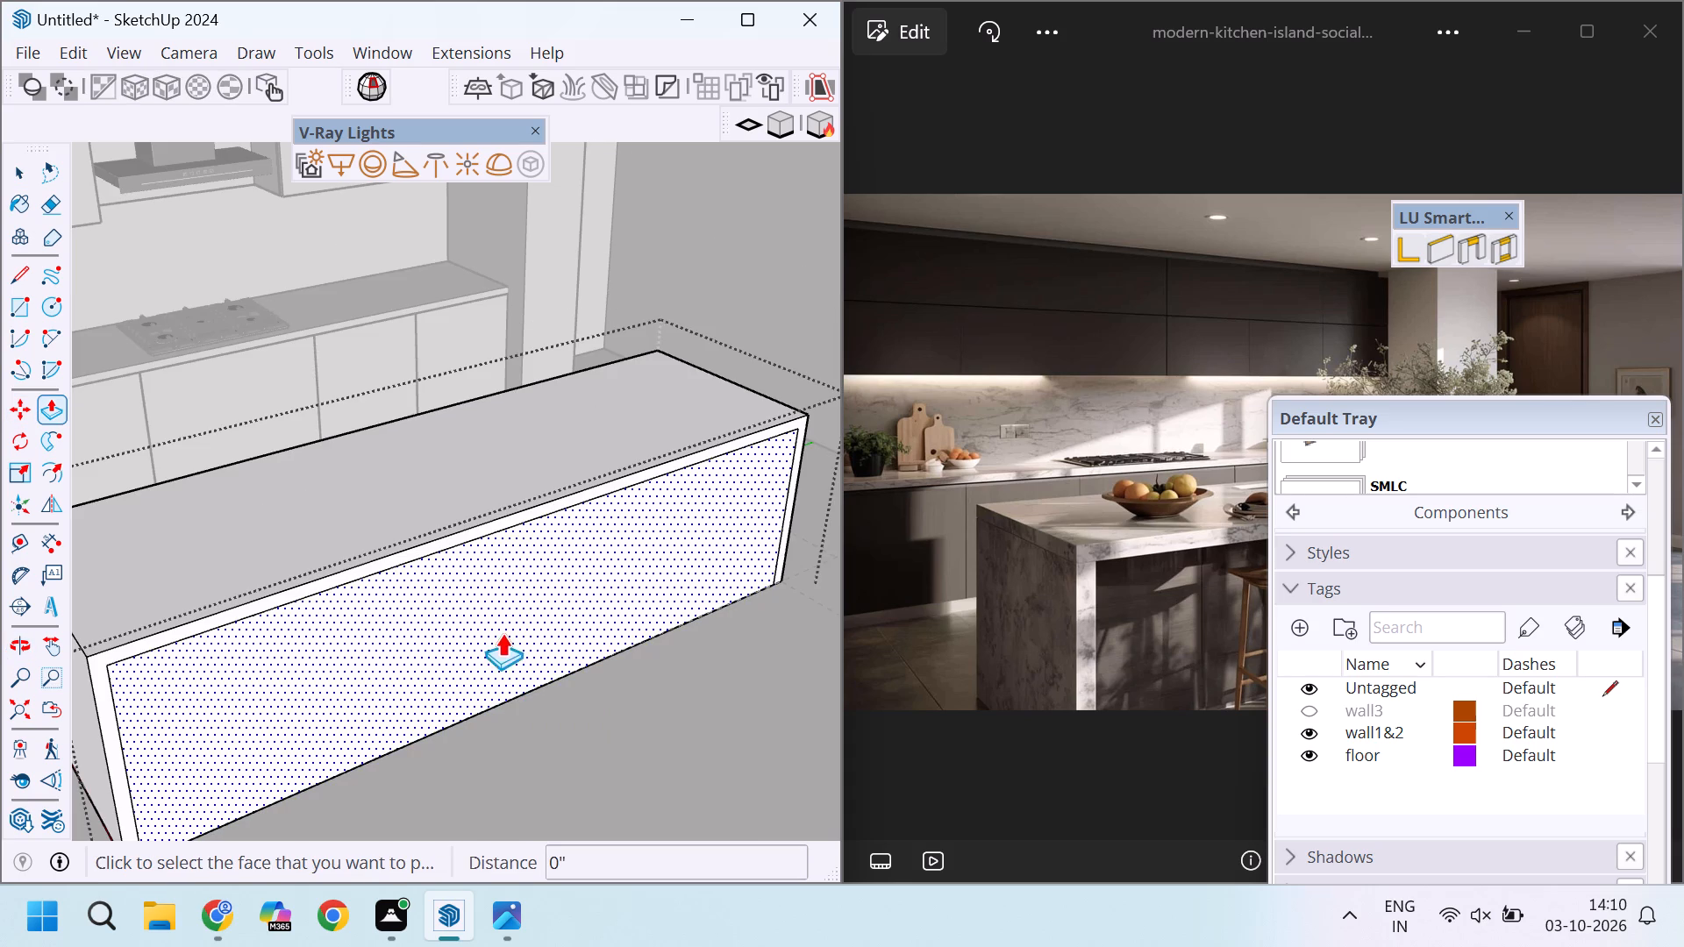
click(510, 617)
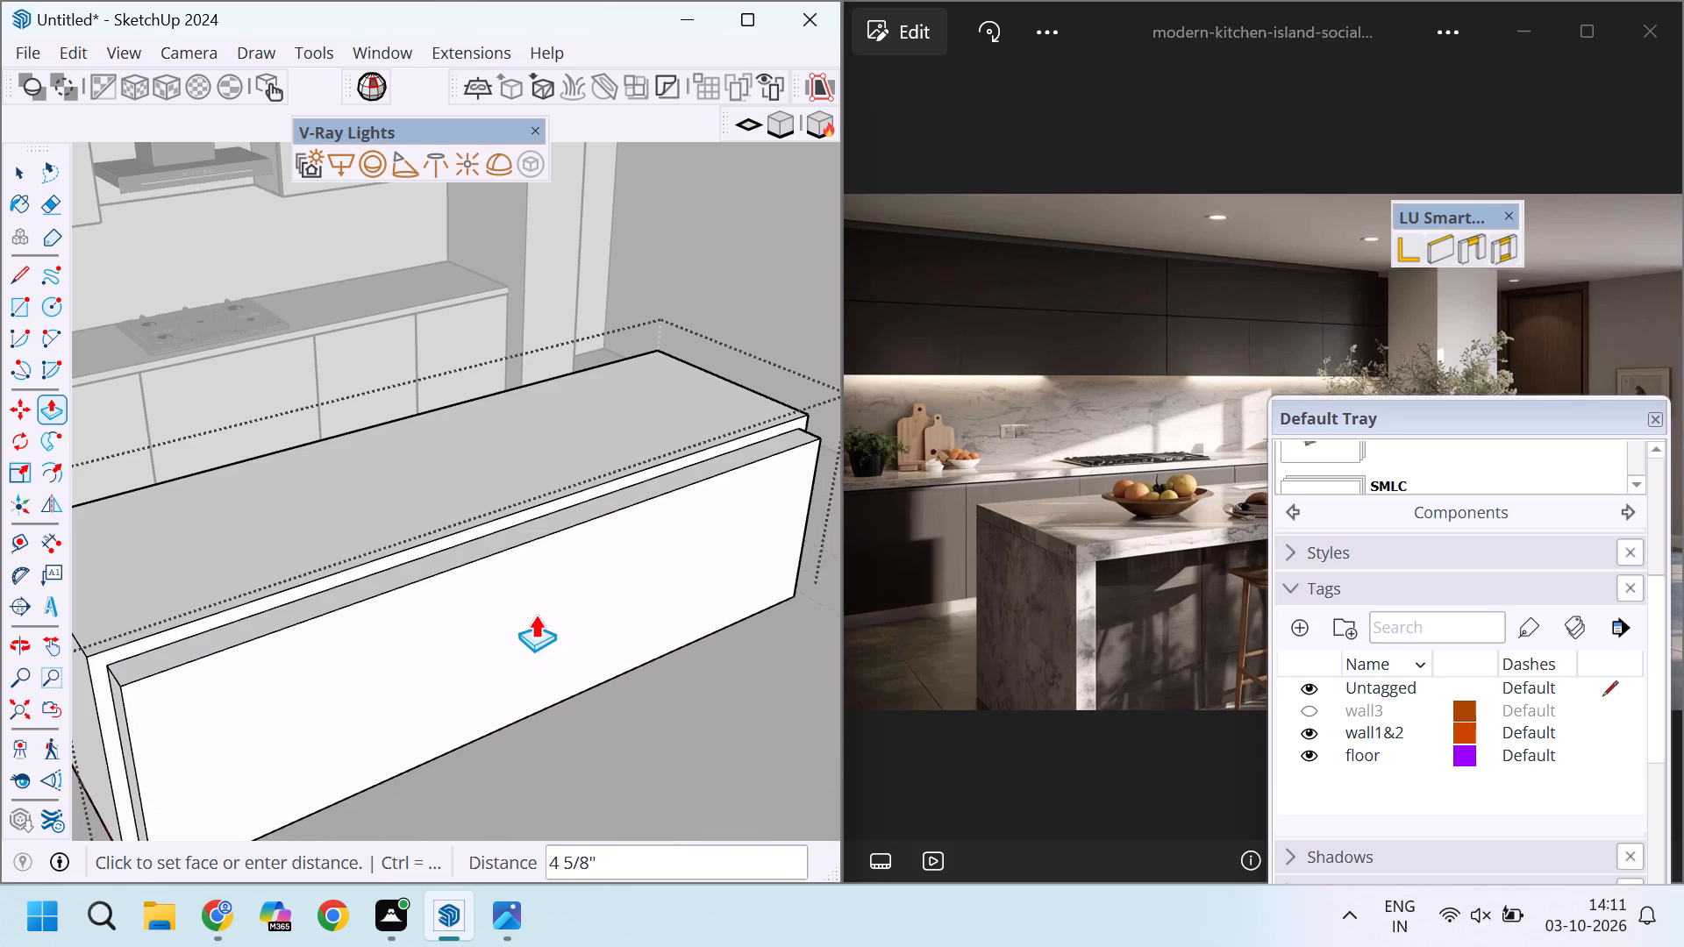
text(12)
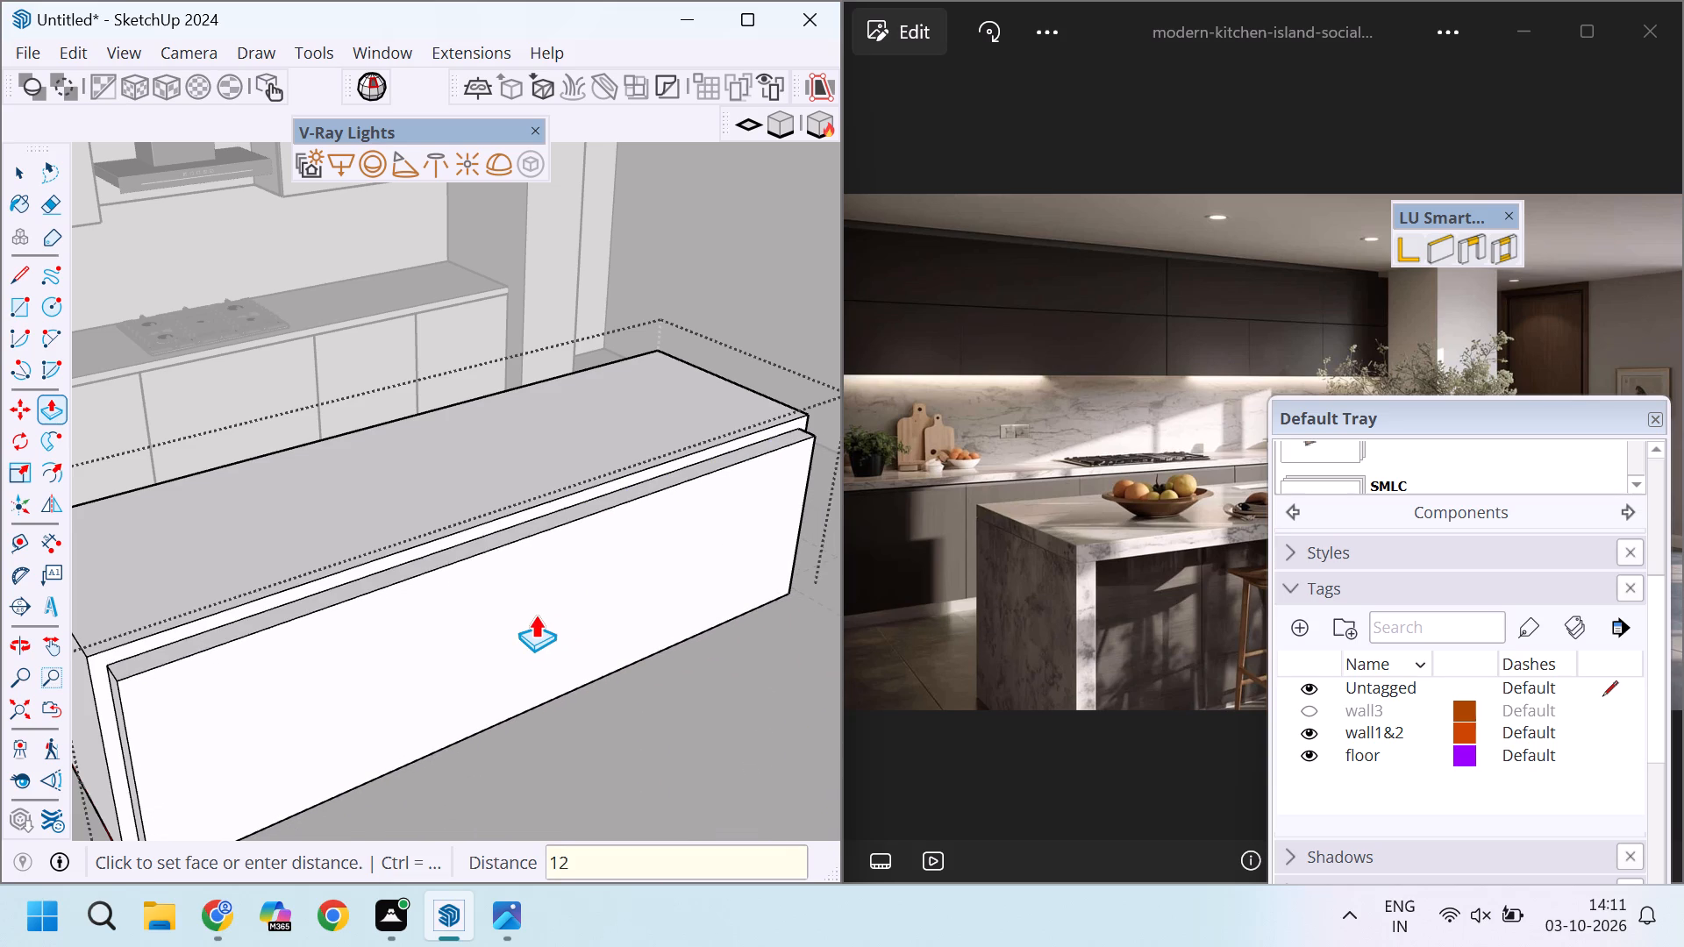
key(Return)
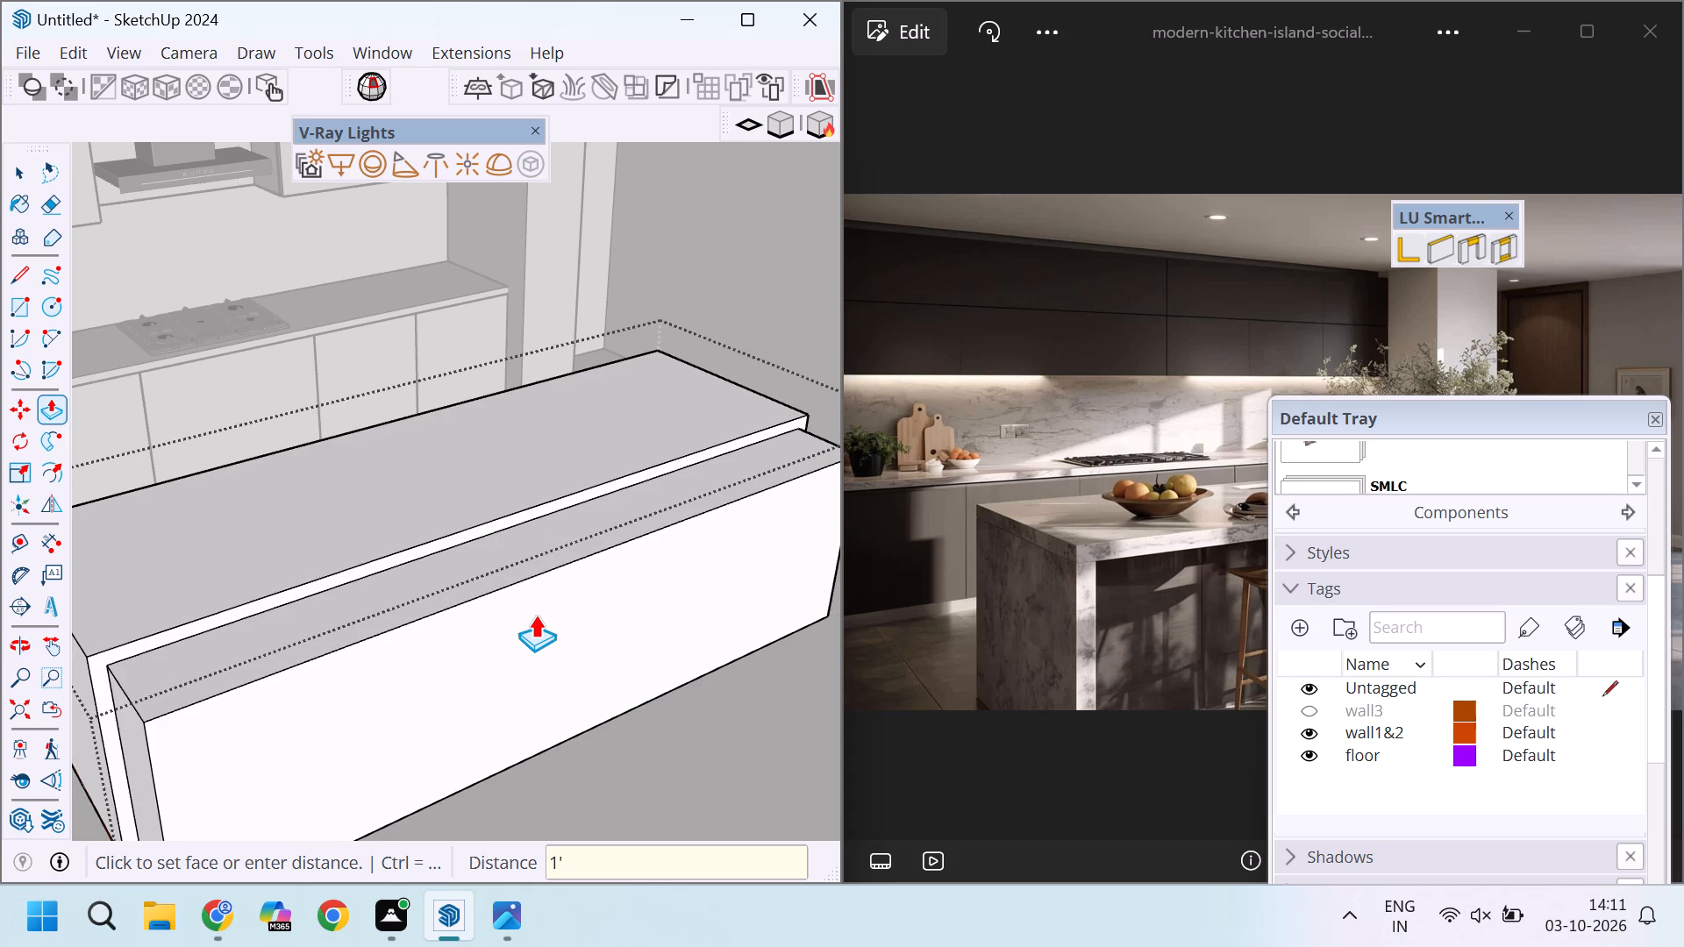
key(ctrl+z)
Push the bordered inner face 12" into the island to form a recess beneath the countertop.
scroll(501, 618, up, 3)
click(501, 618)
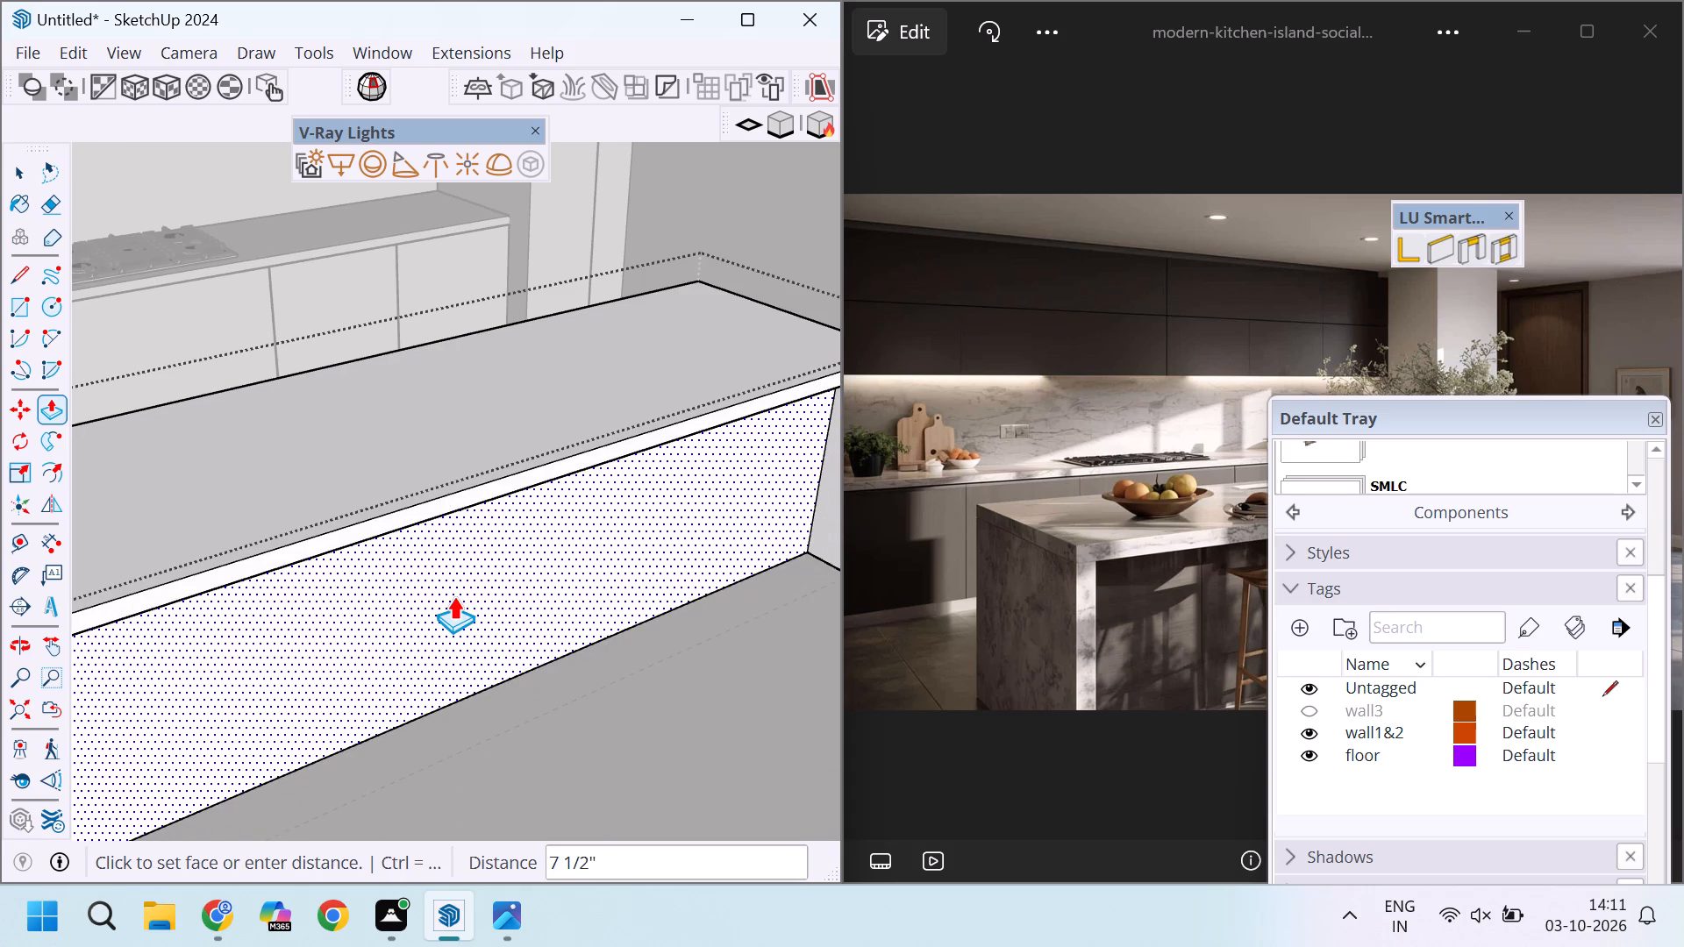
text(12)
key(Return)
scroll(453, 596, down, 7)
key(space)
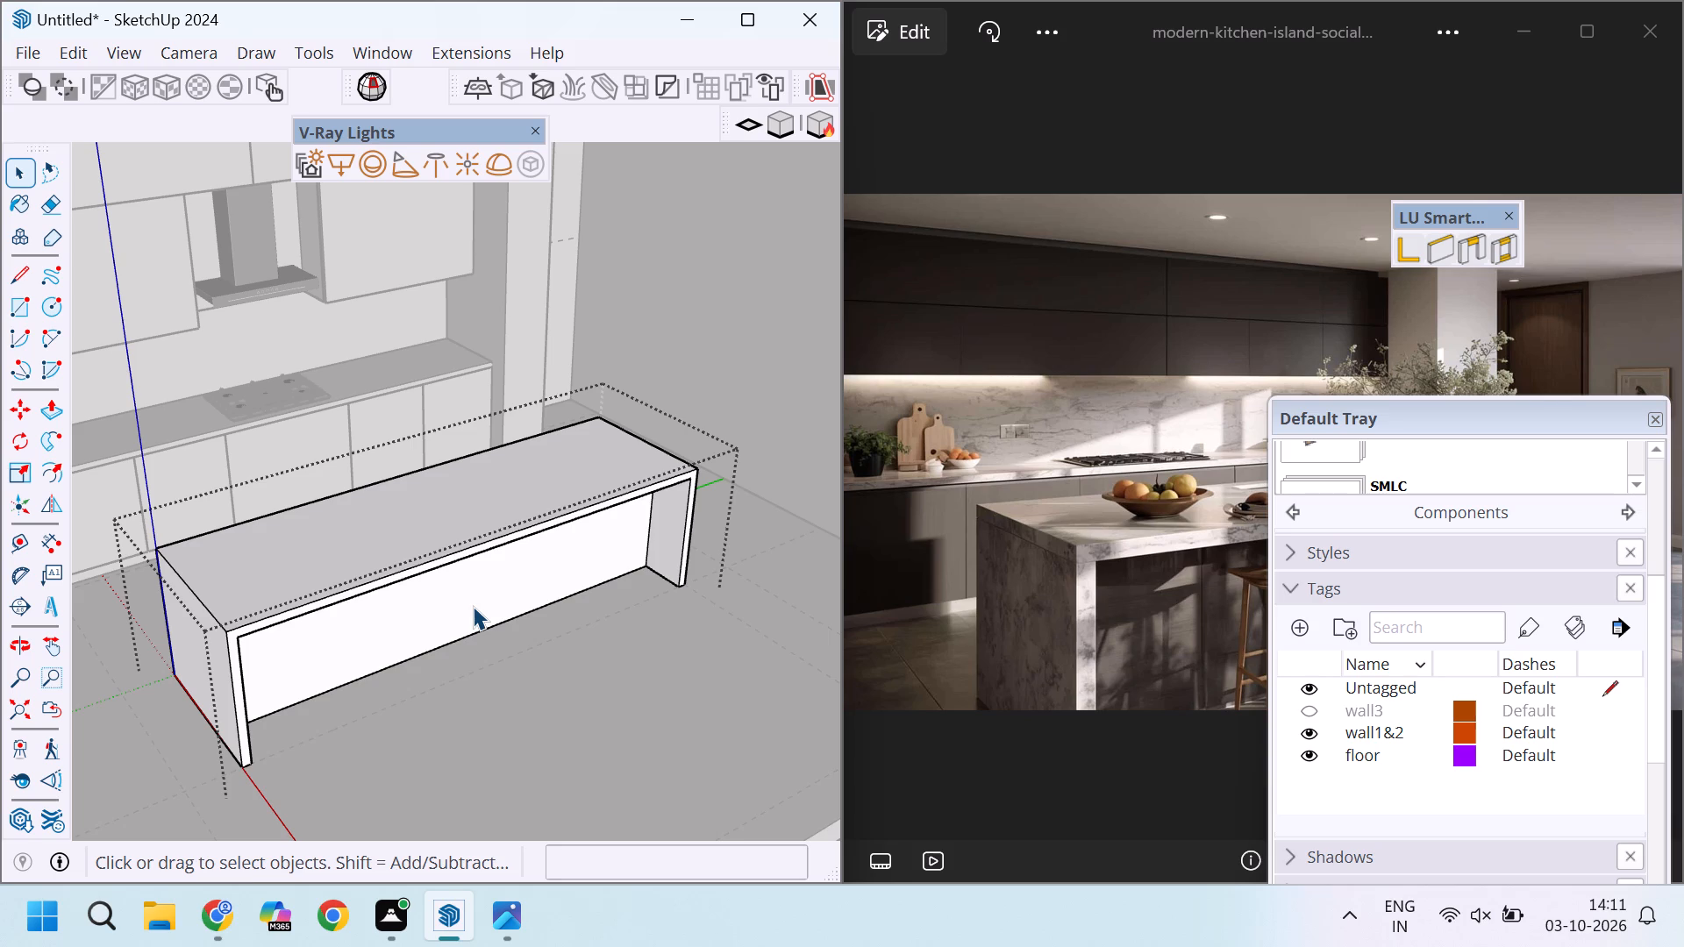
Examine the island's seating side in the reference photo, moving the tray clear to see the overhang, end panel and stools.
drag(1547, 426, 1270, 653)
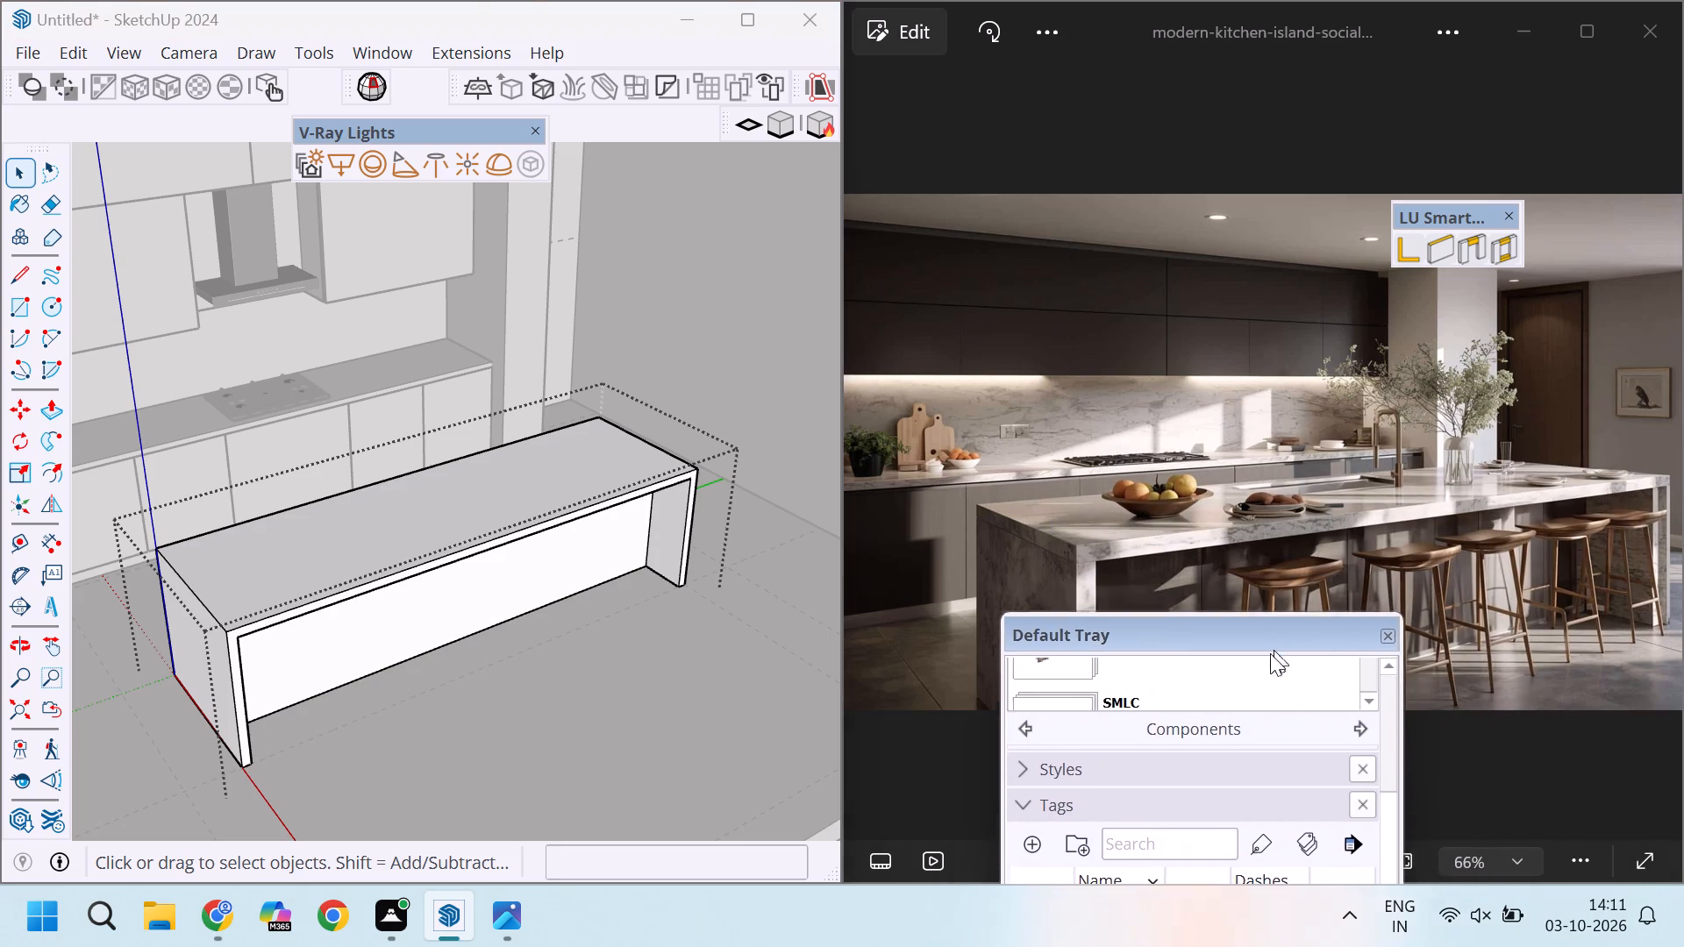
drag(1270, 653, 1013, 783)
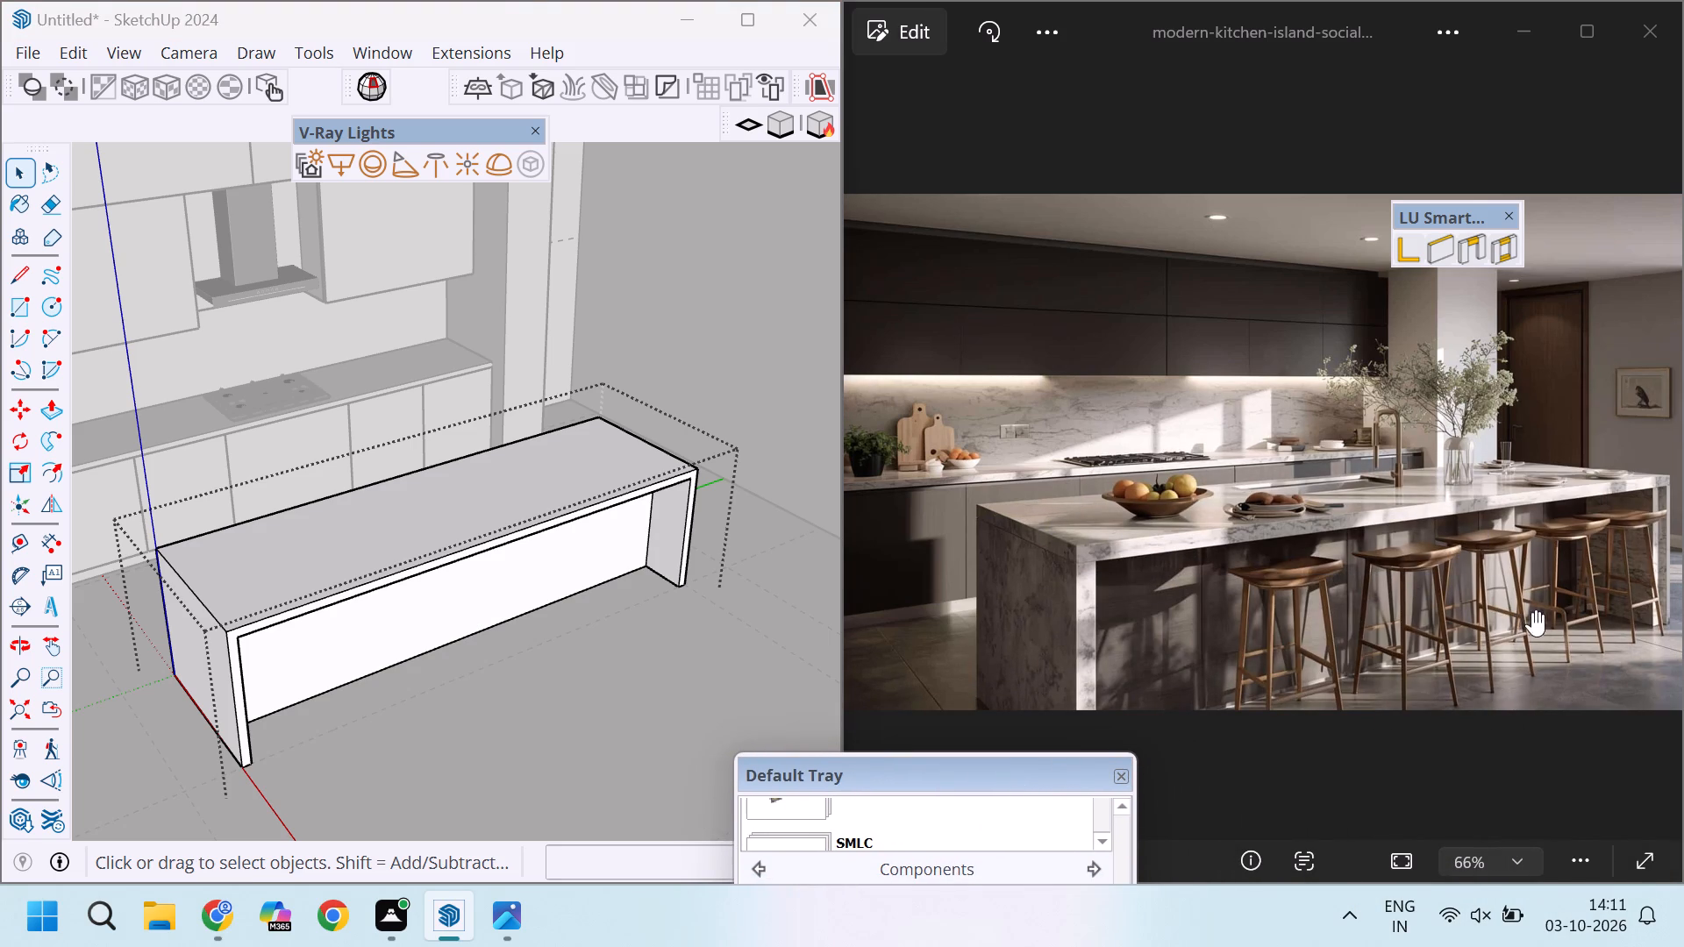
scroll(1614, 620, up, 5)
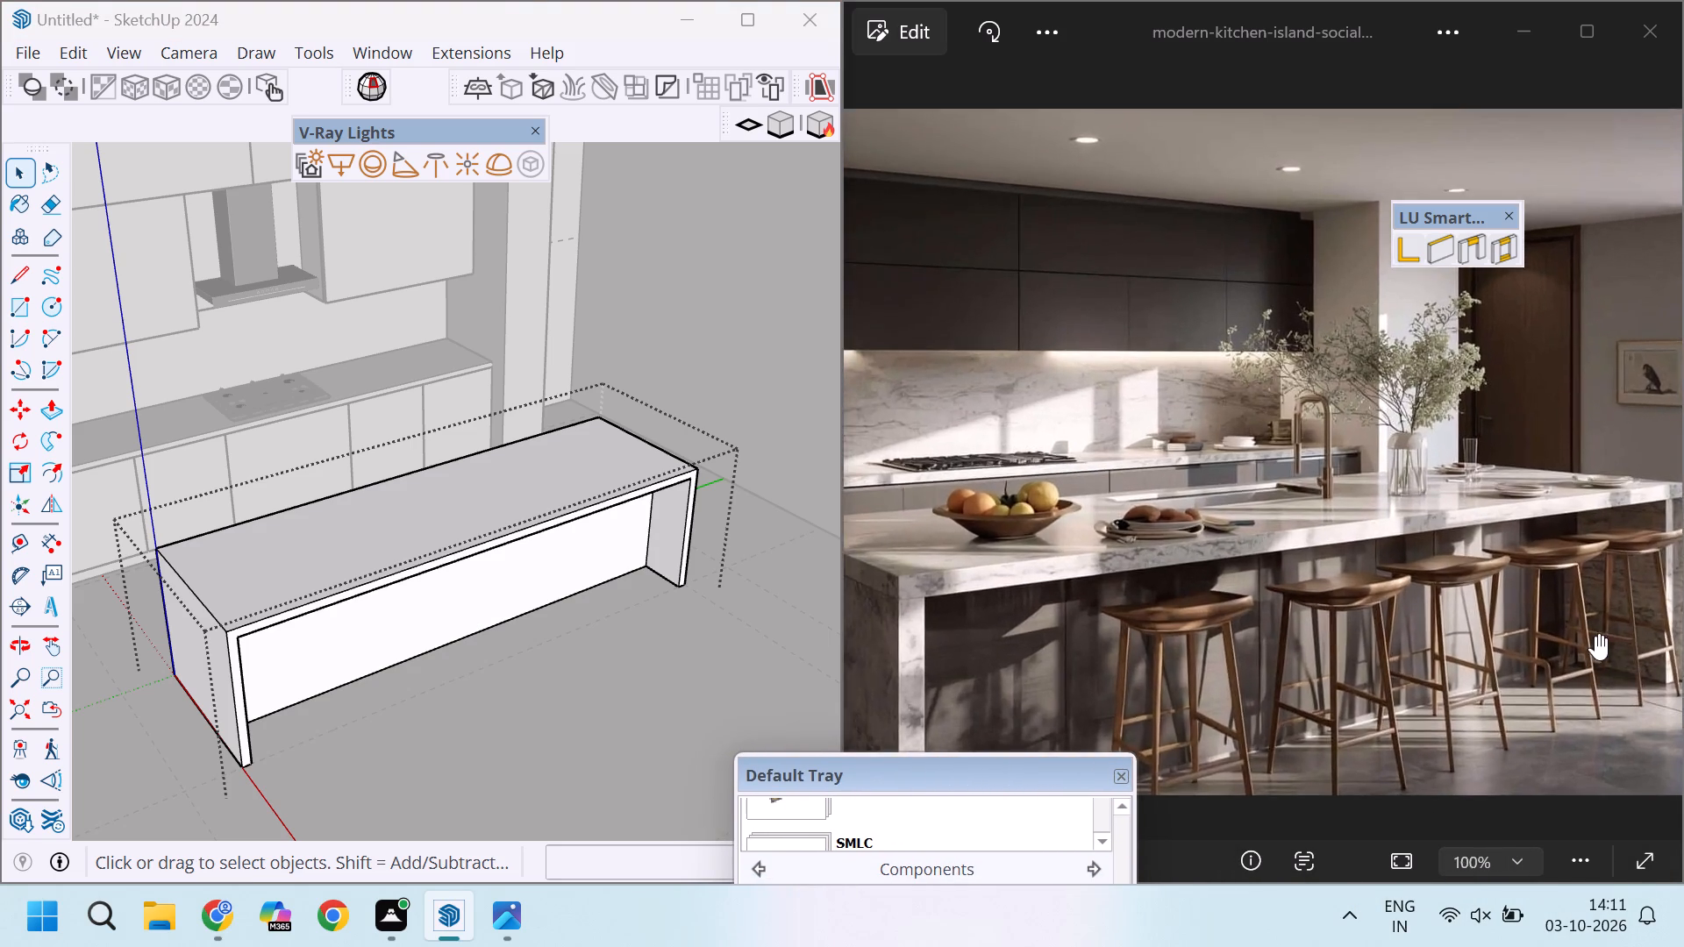
scroll(1595, 635, up, 11)
scroll(1324, 633, down, 9)
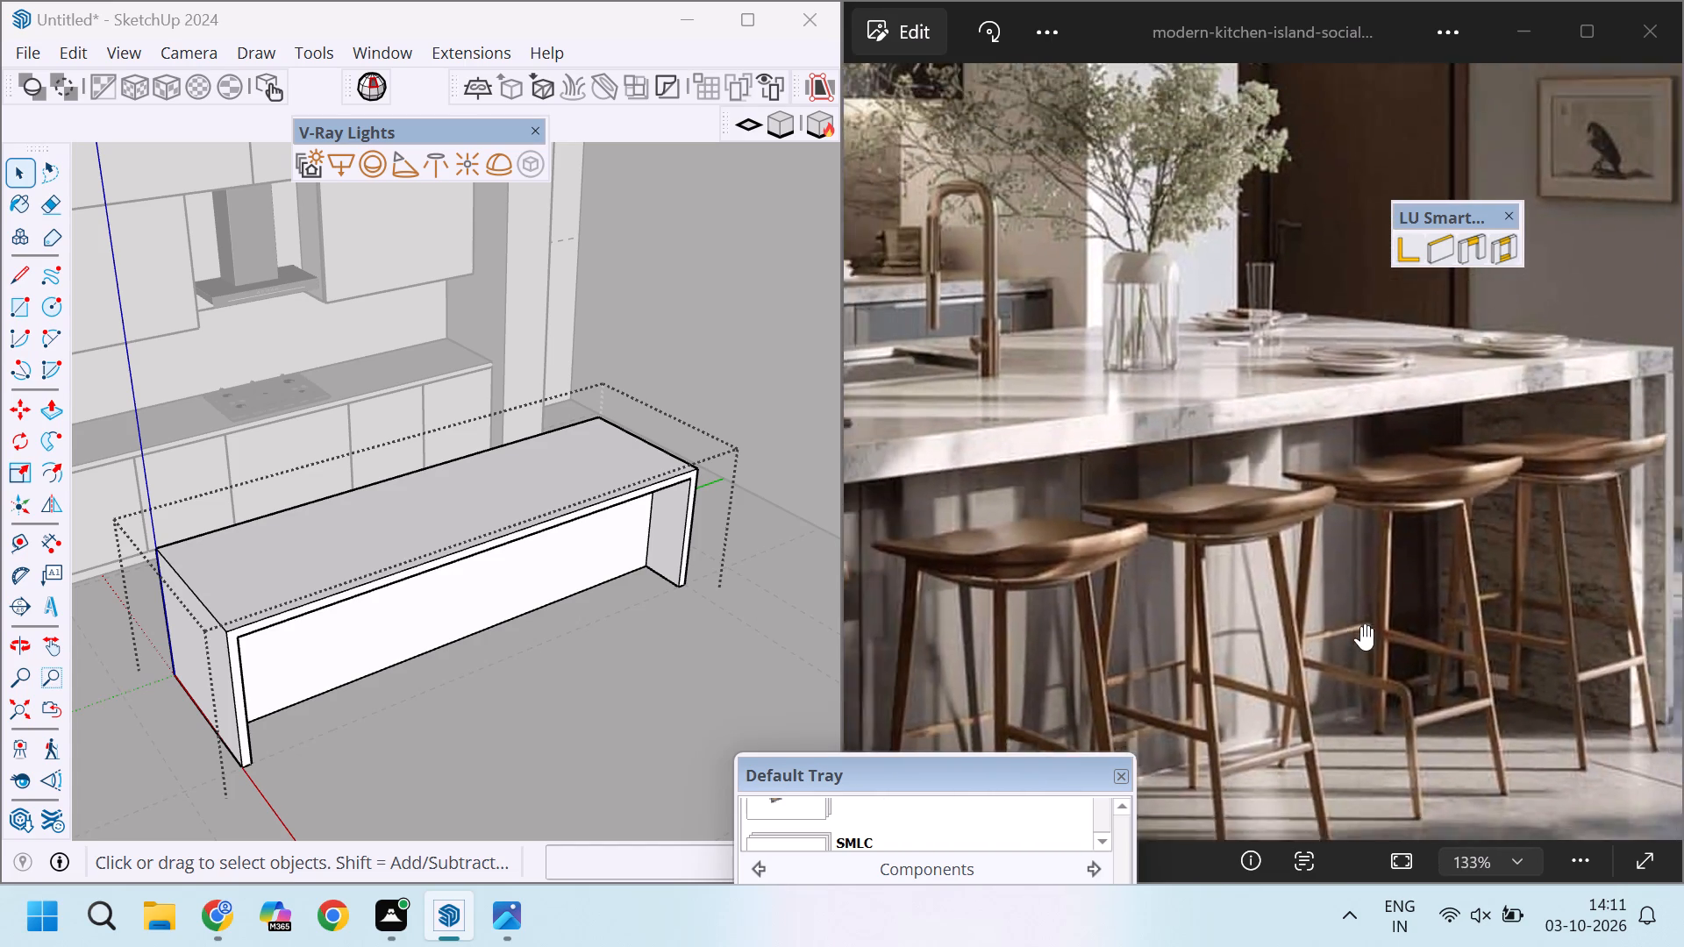
scroll(1590, 667, up, 7)
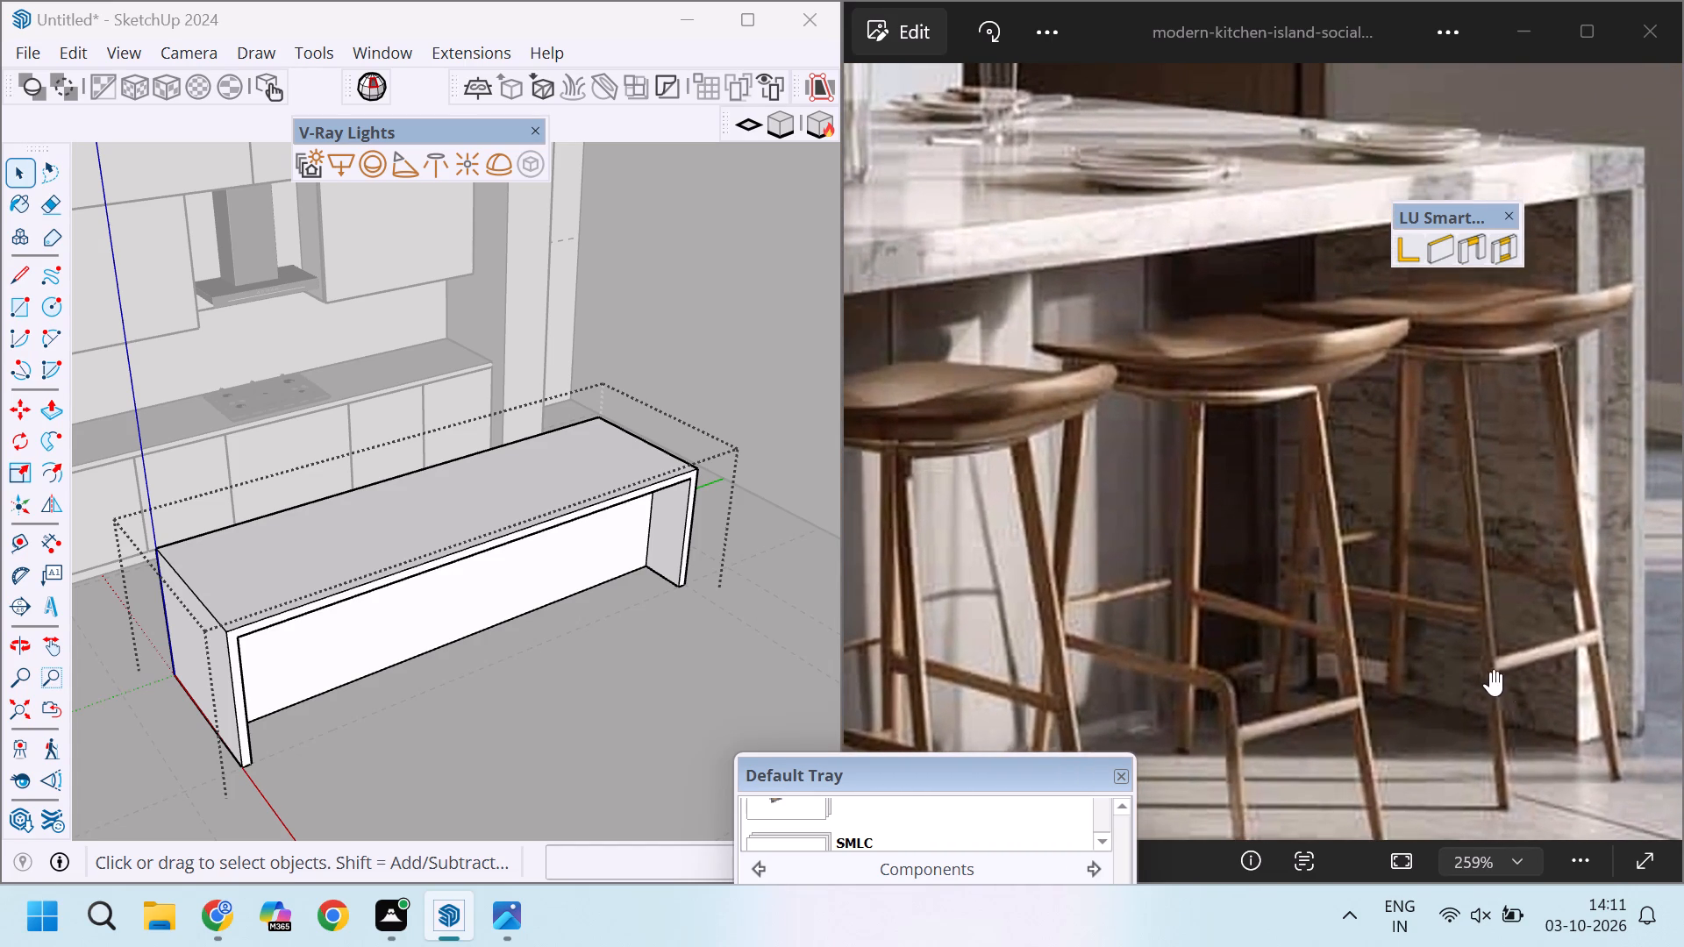
scroll(1475, 666, down, 7)
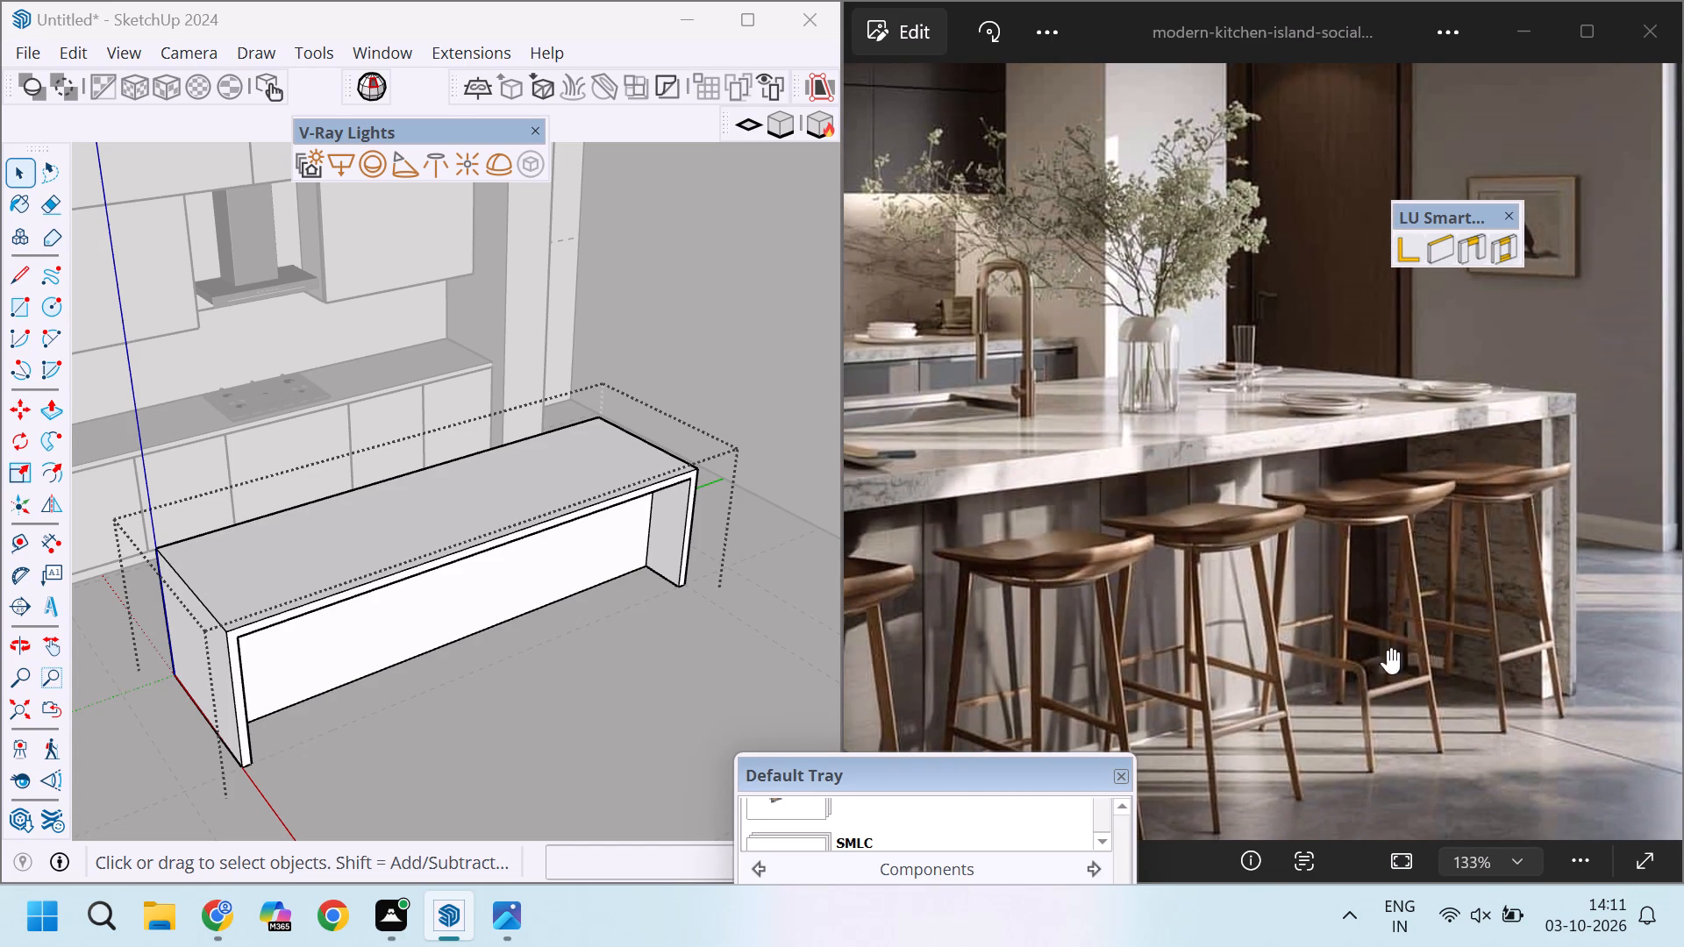
Push the island's recessed face a further 6" inward.
click(502, 607)
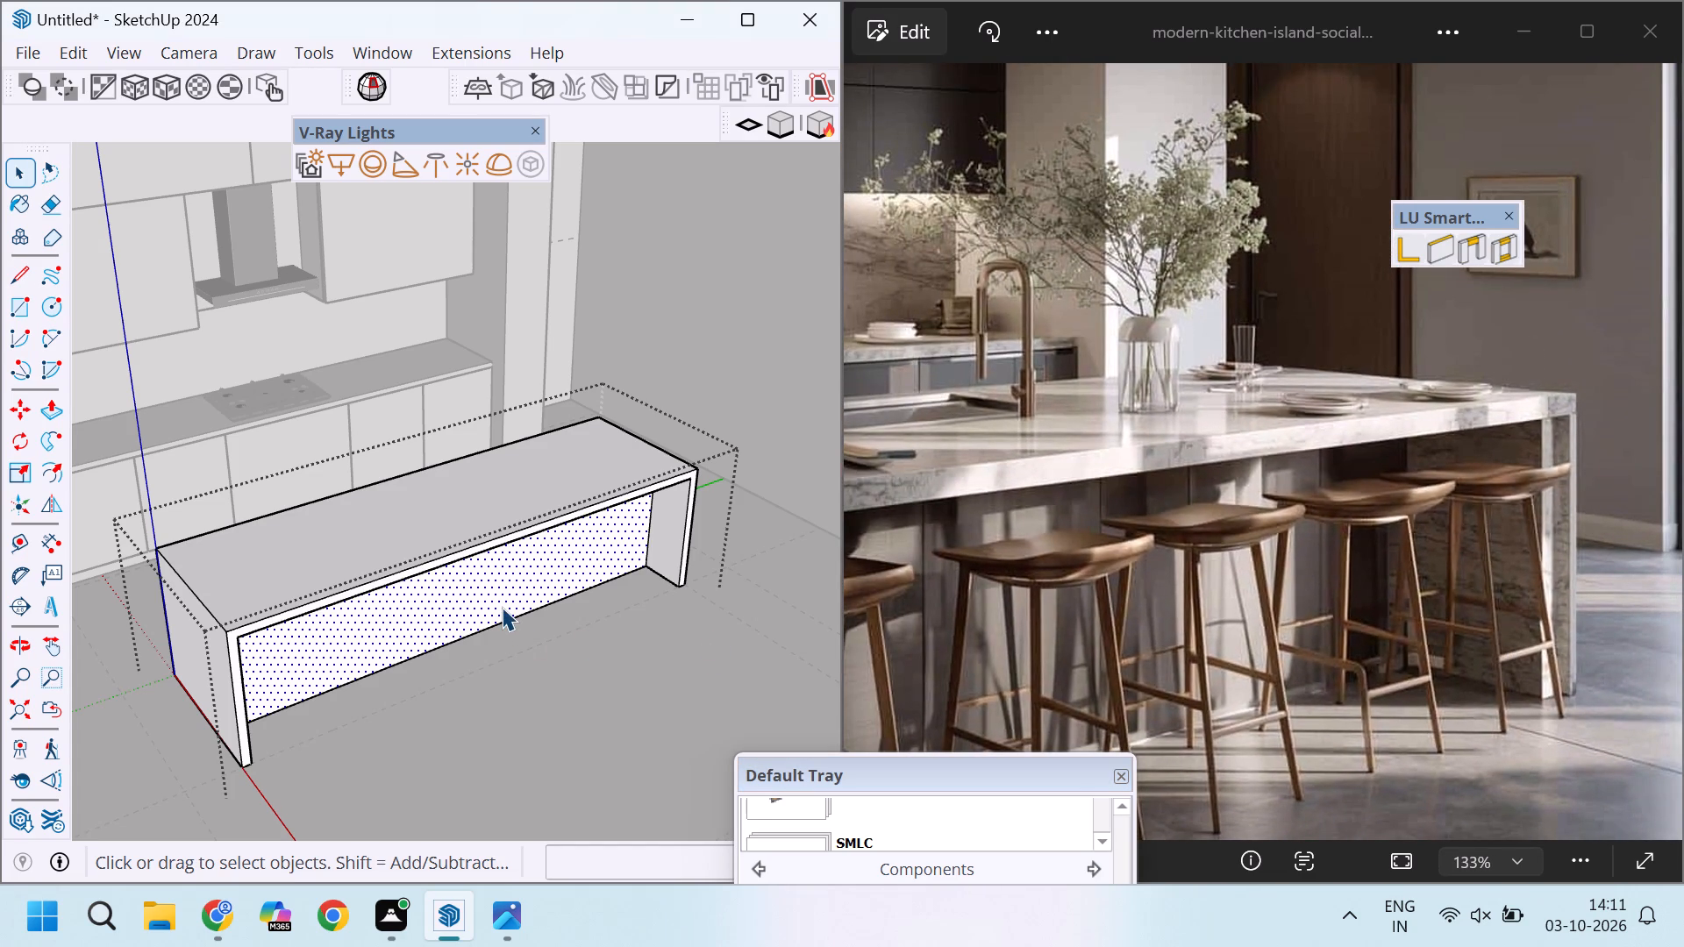
key(p)
click(509, 576)
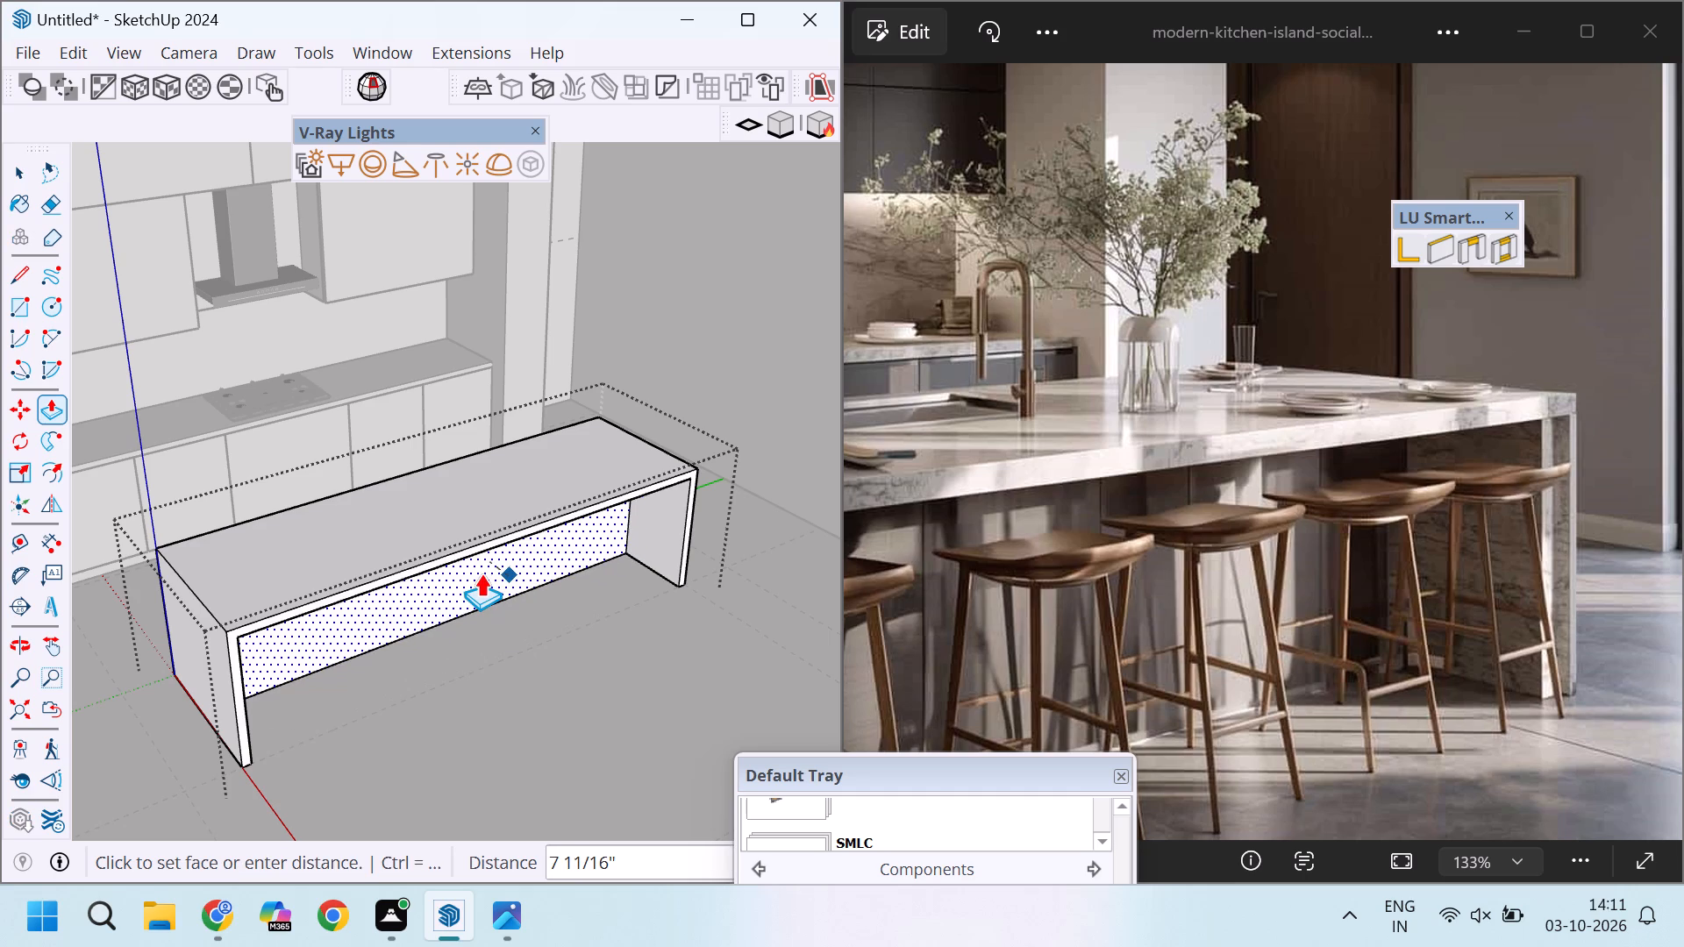
key(6)
key(Return)
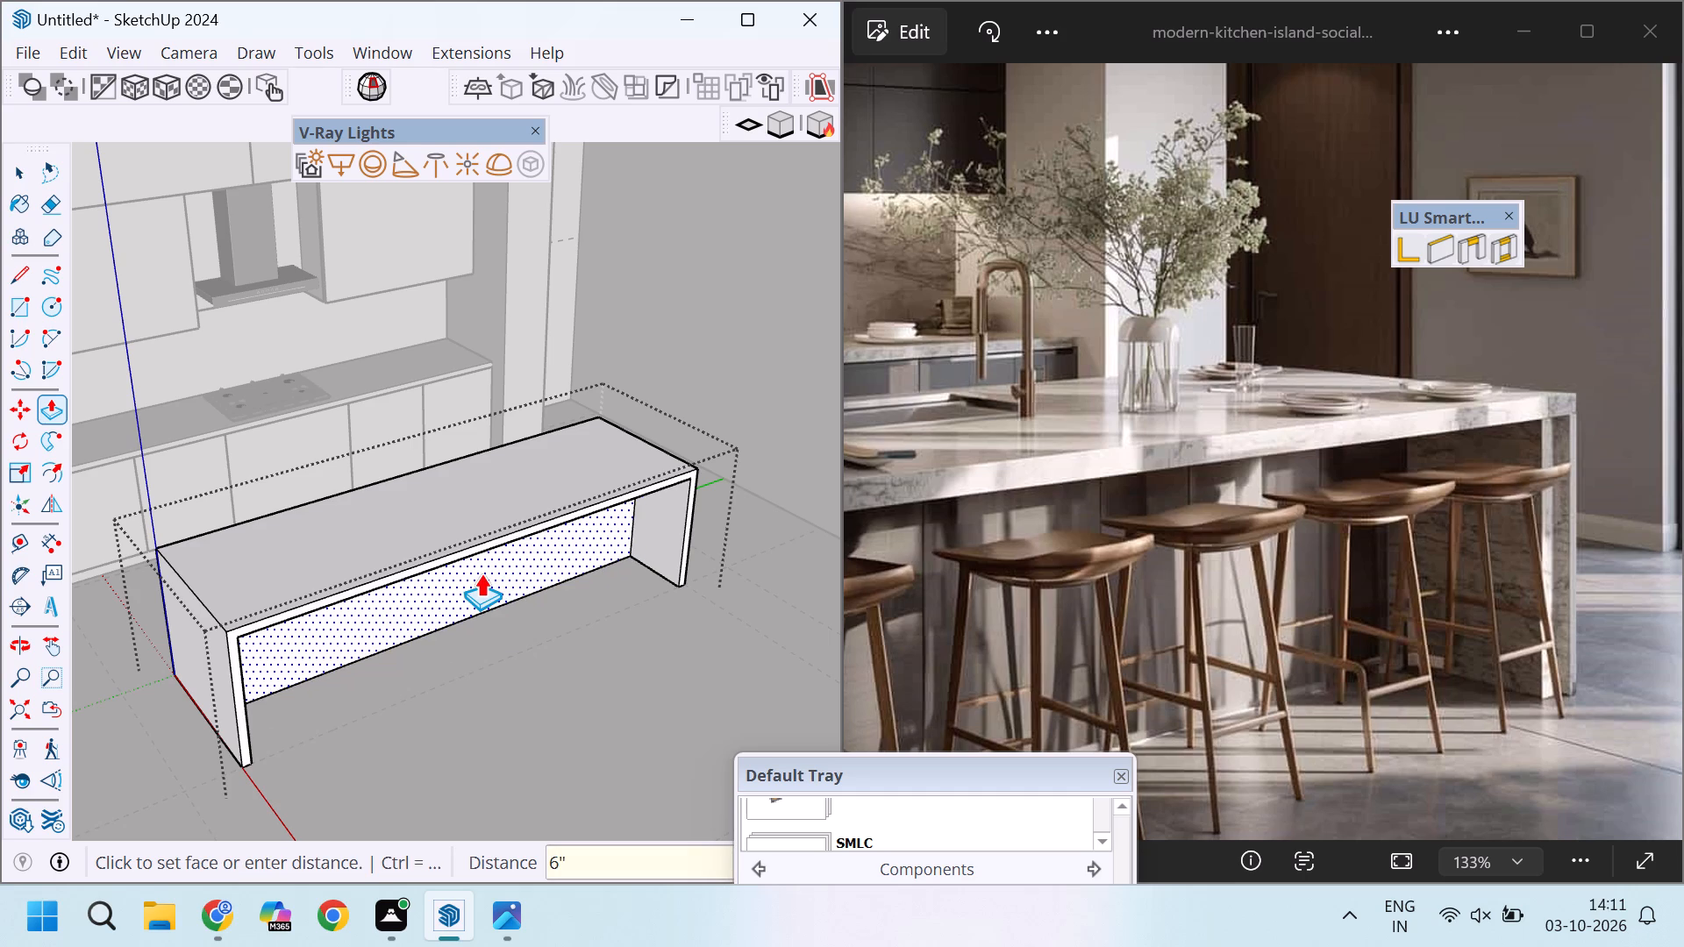
Measure the recess depth along the floor edge of the island's far end panel.
scroll(652, 580, up, 8)
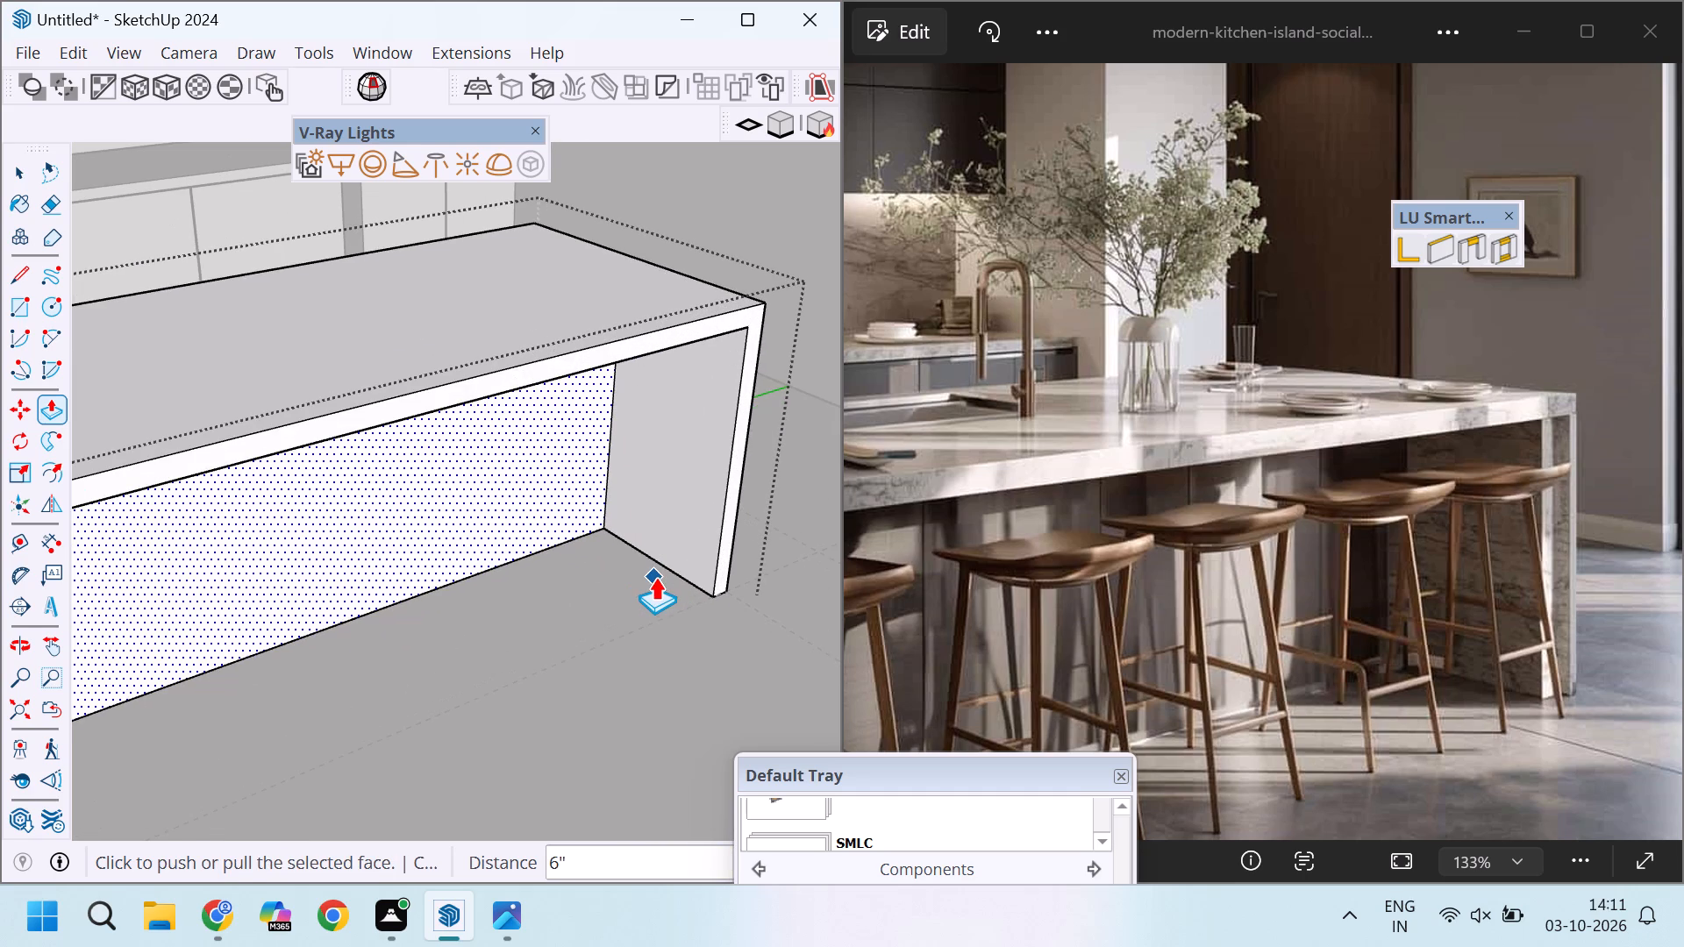
key(t)
click(603, 533)
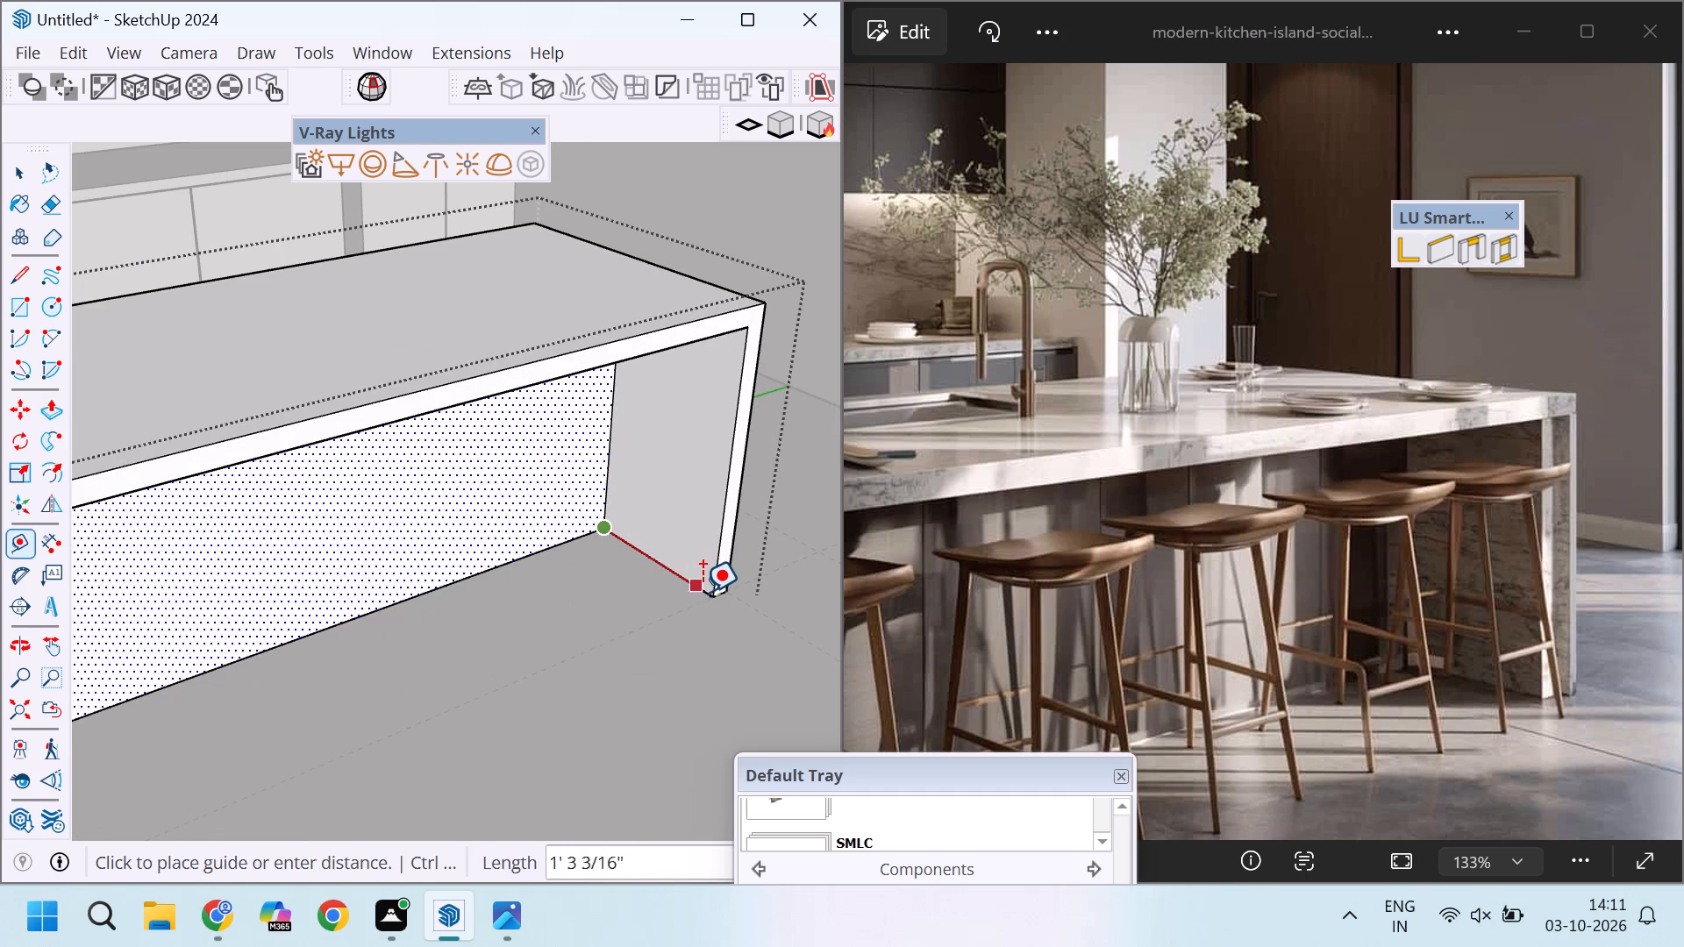
key(Escape)
Leave the island group and examine the island from its near end and the side facing the cabinets.
scroll(674, 594, down, 16)
key(space)
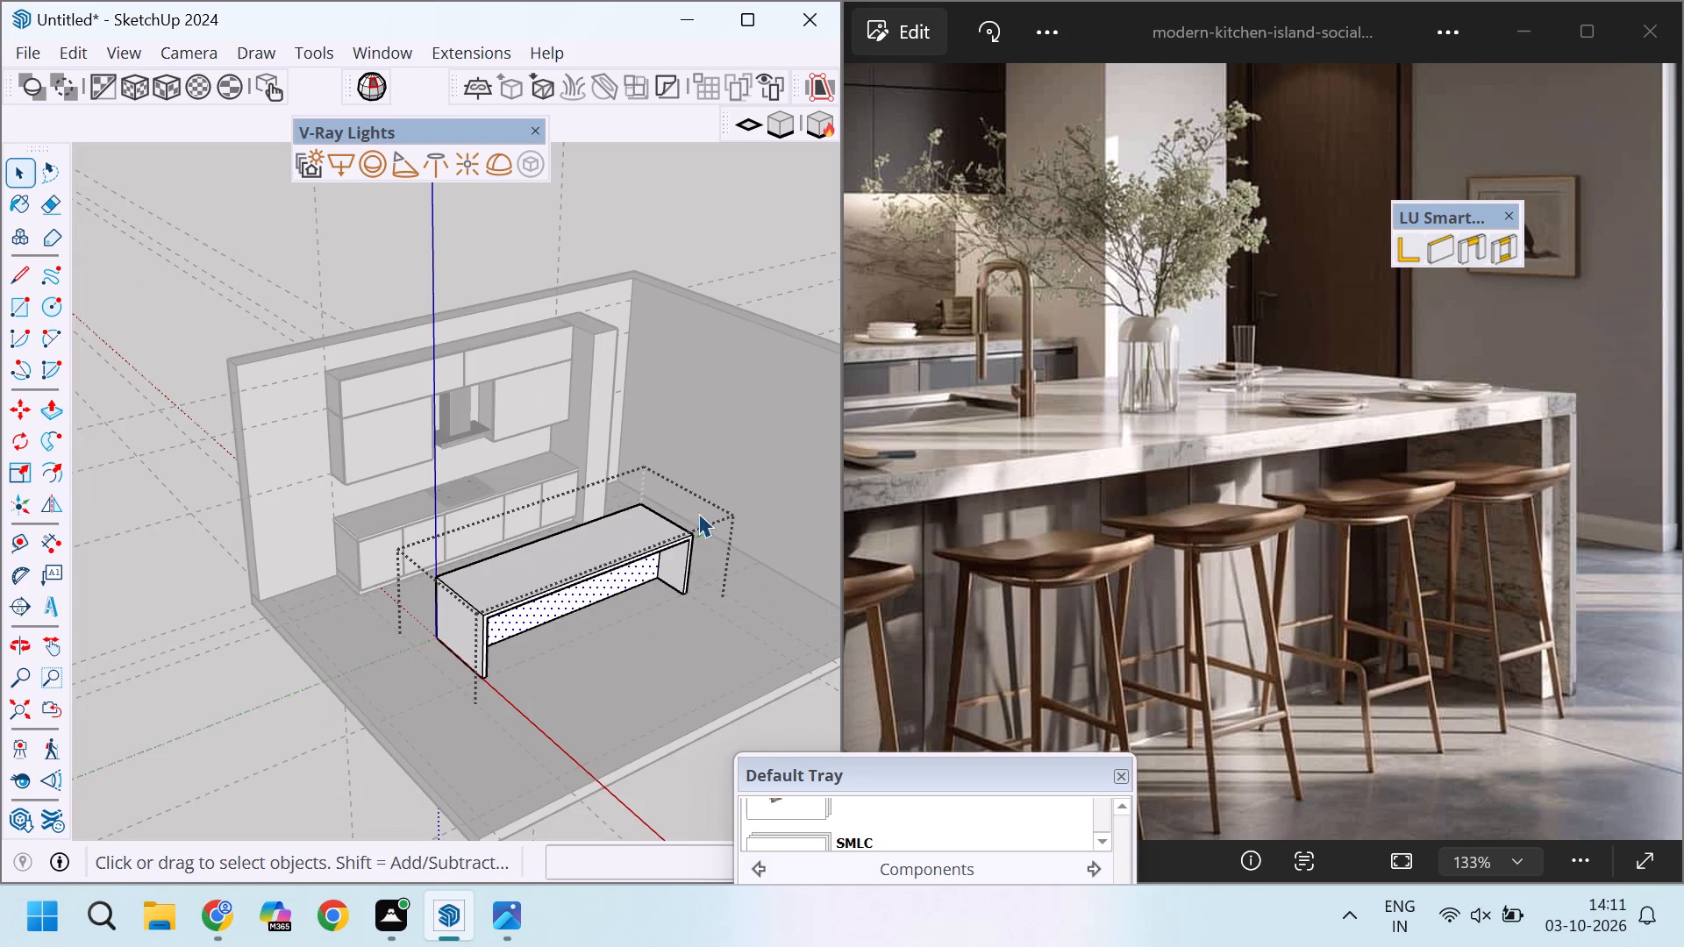
click(705, 217)
middle_drag(474, 520, 673, 563)
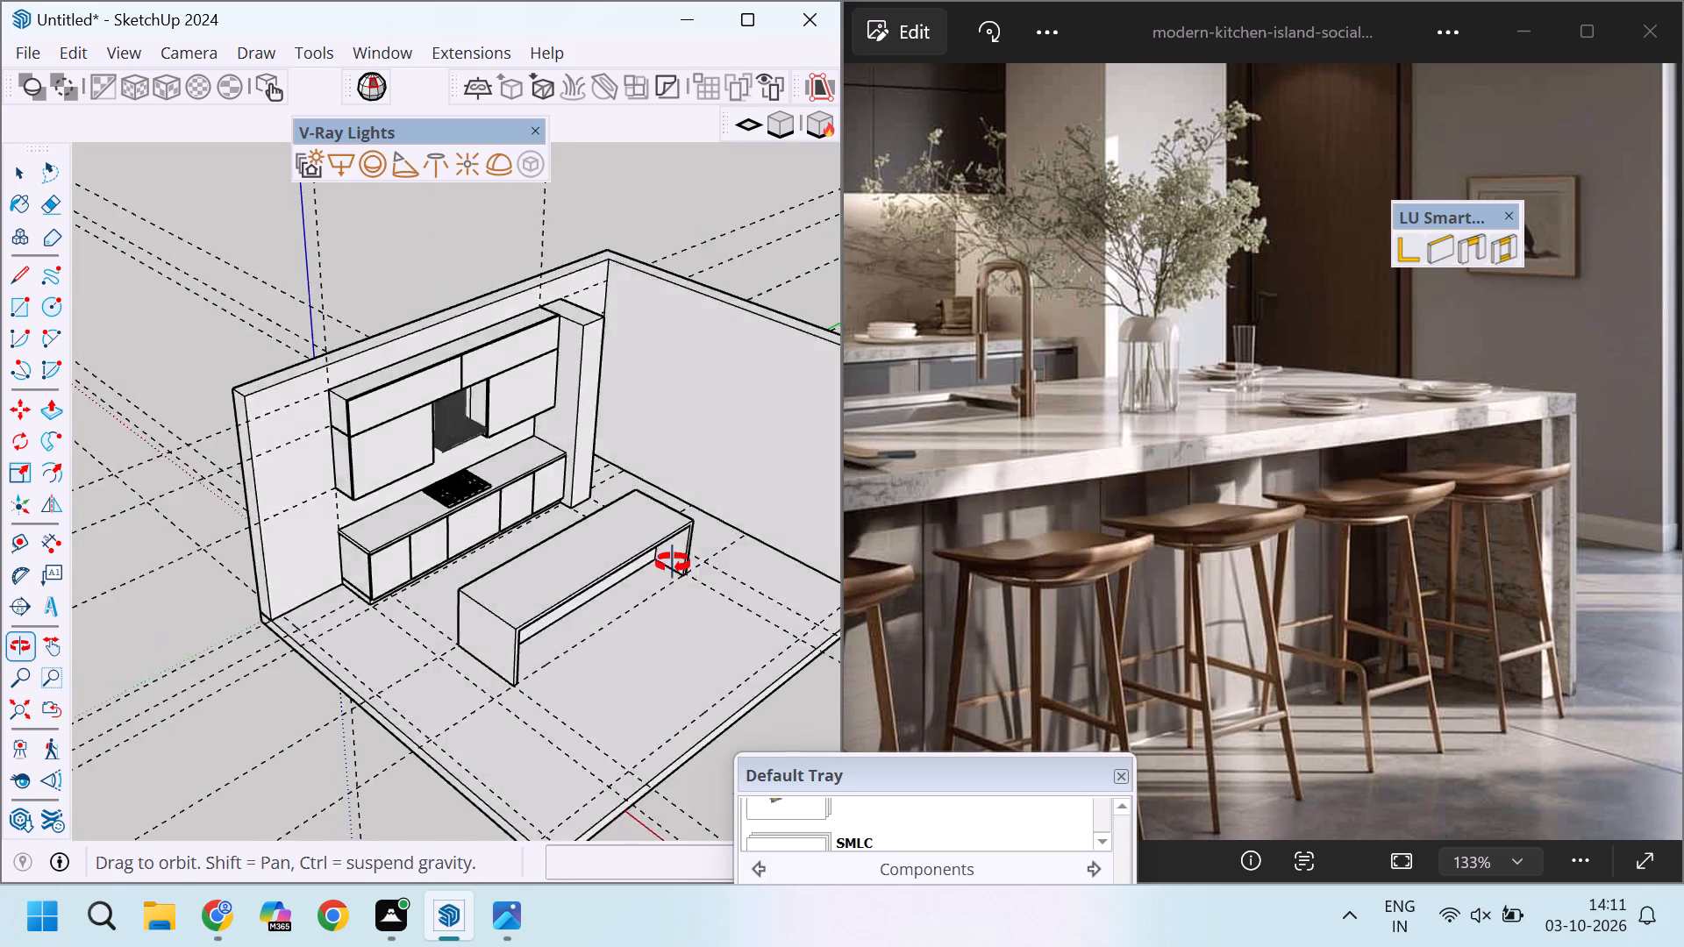
middle_drag(673, 563, 817, 547)
middle_drag(621, 561, 753, 562)
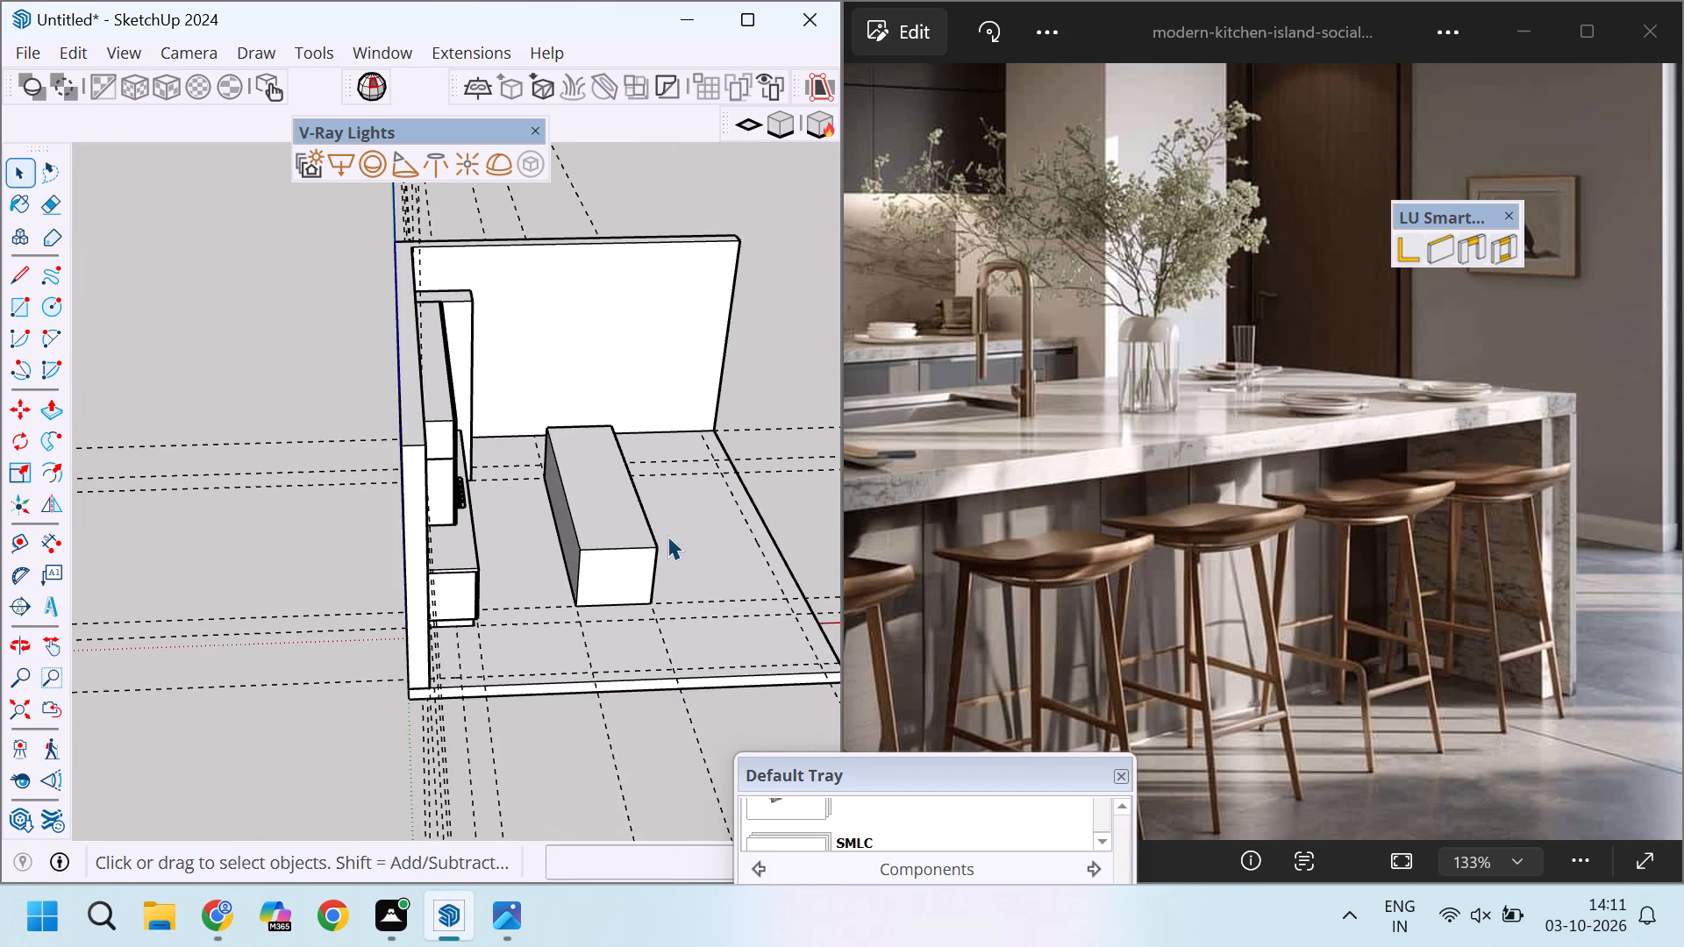
scroll(631, 536, up, 2)
scroll(563, 554, up, 4)
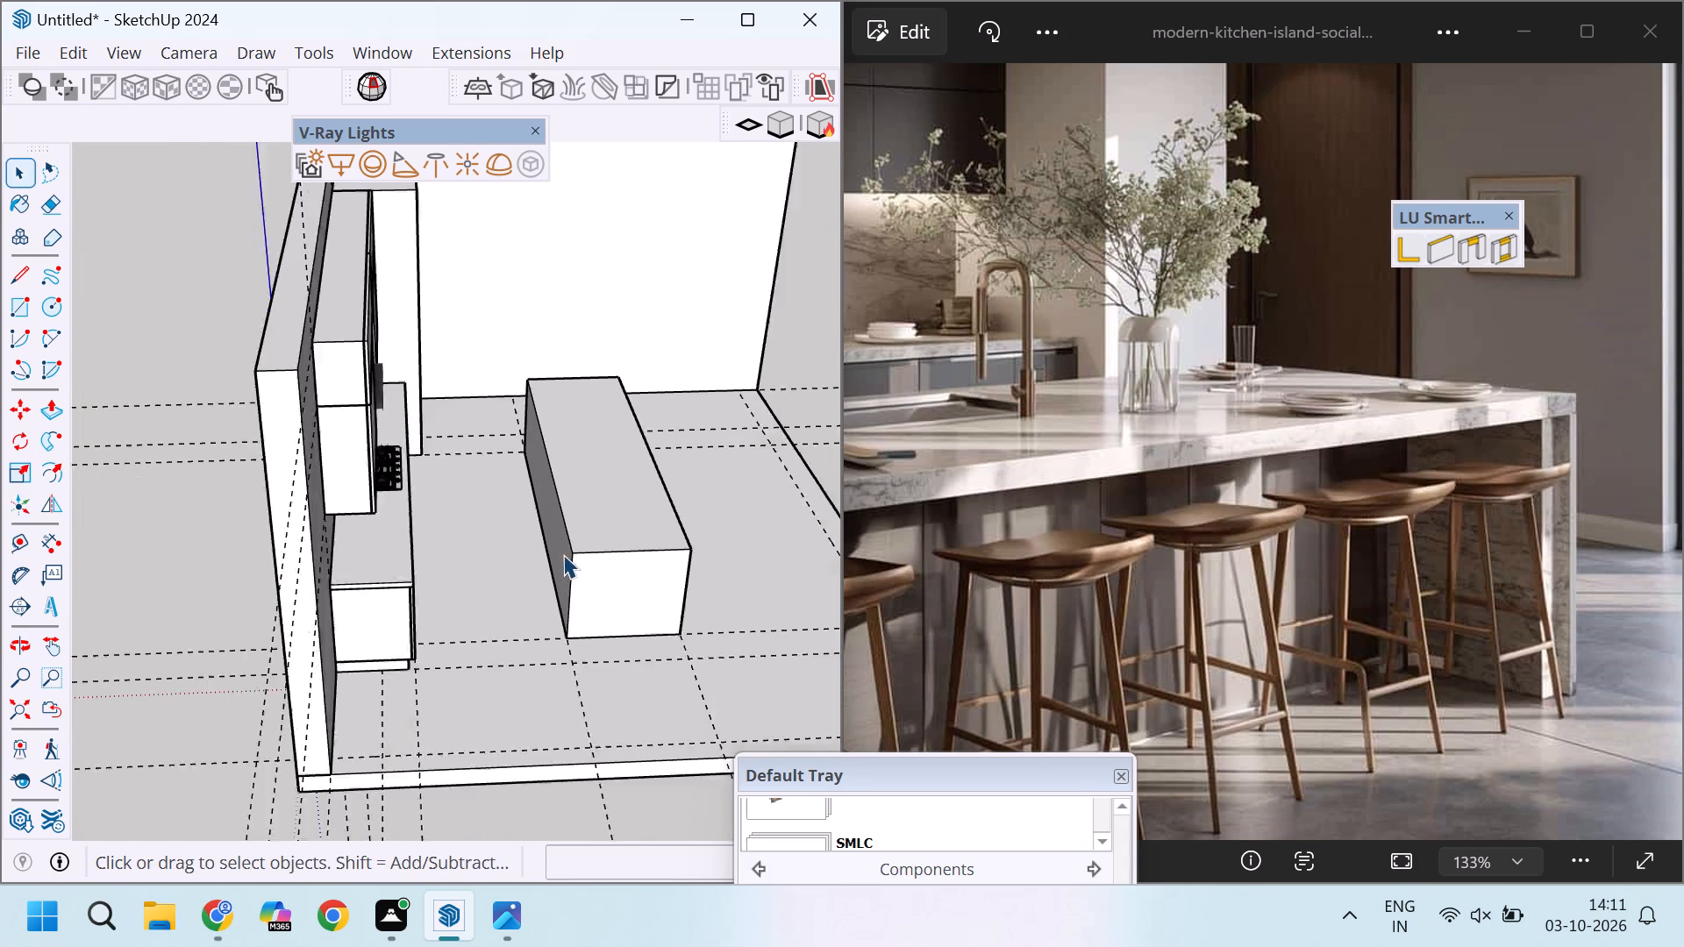
Examine the island from its near end and seating side, and compare the layout with the whole reference photo.
scroll(582, 577, up, 3)
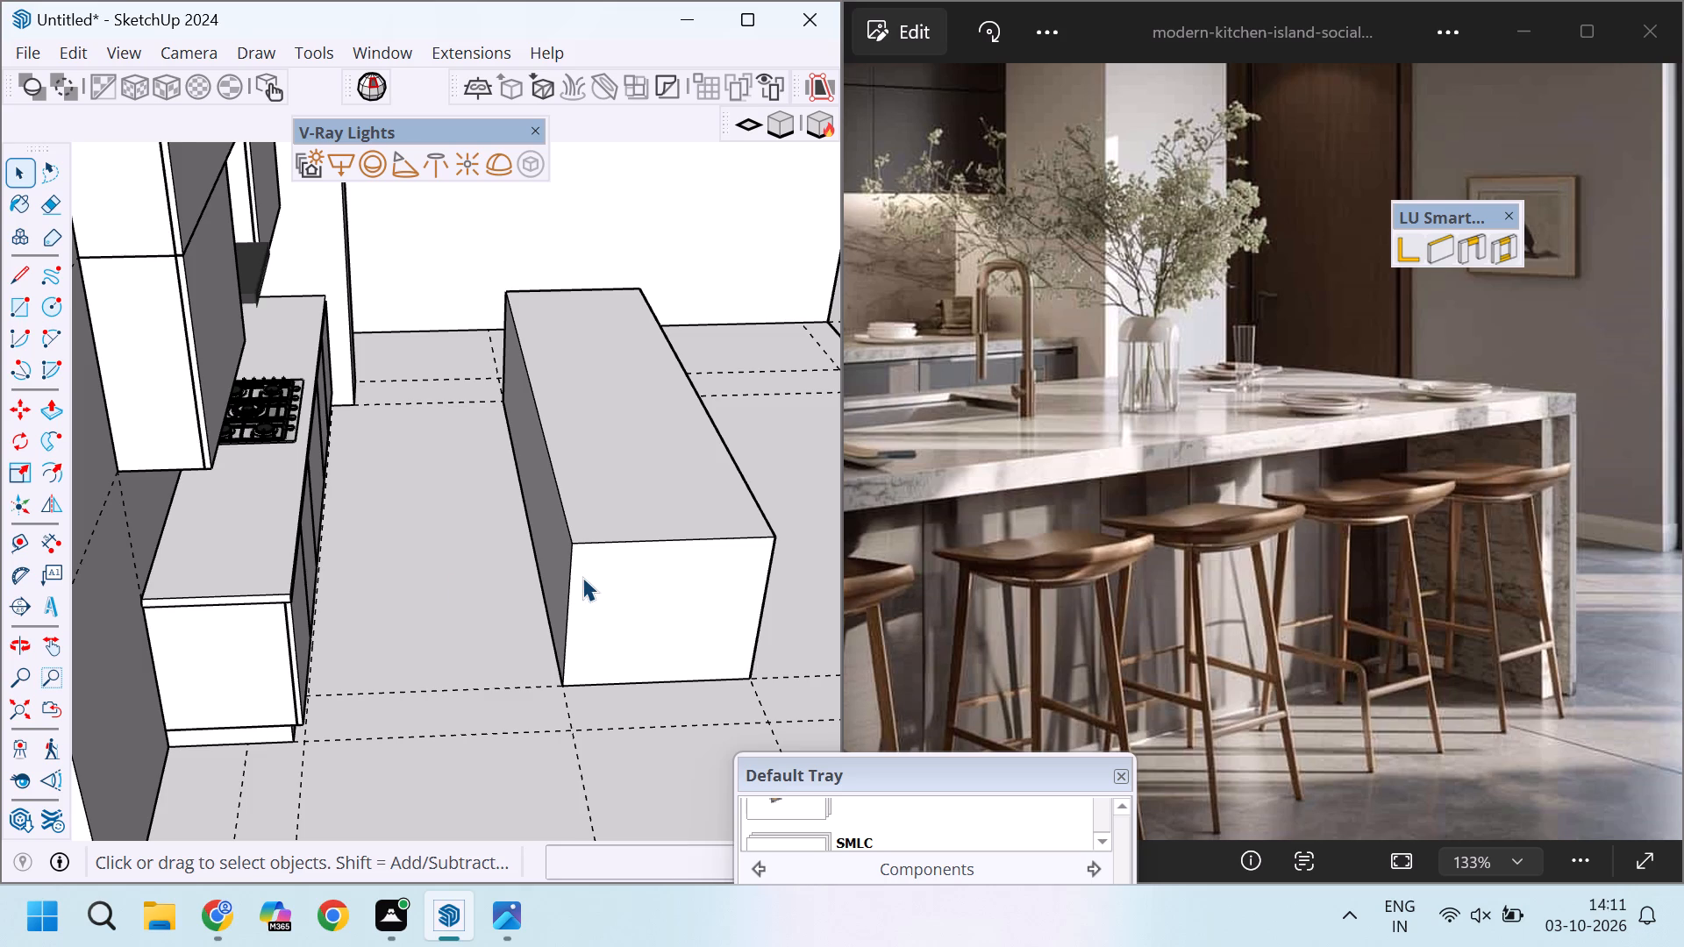
scroll(607, 589, up, 2)
scroll(521, 587, up, 1)
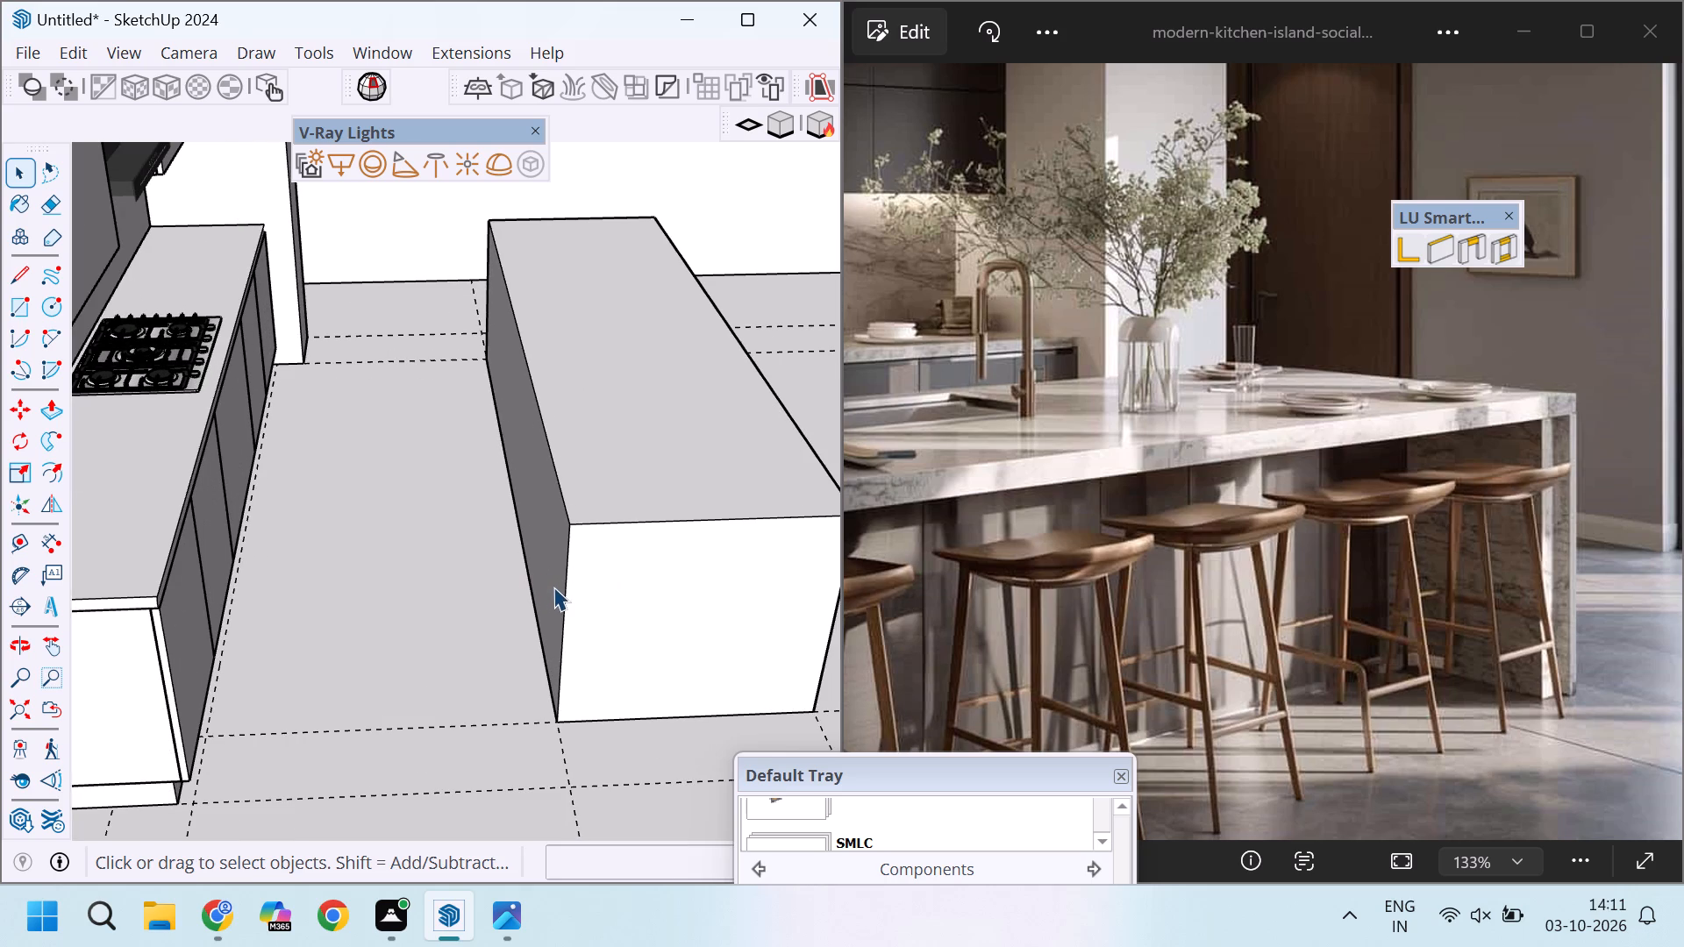
scroll(553, 587, down, 11)
middle_drag(678, 572, 393, 565)
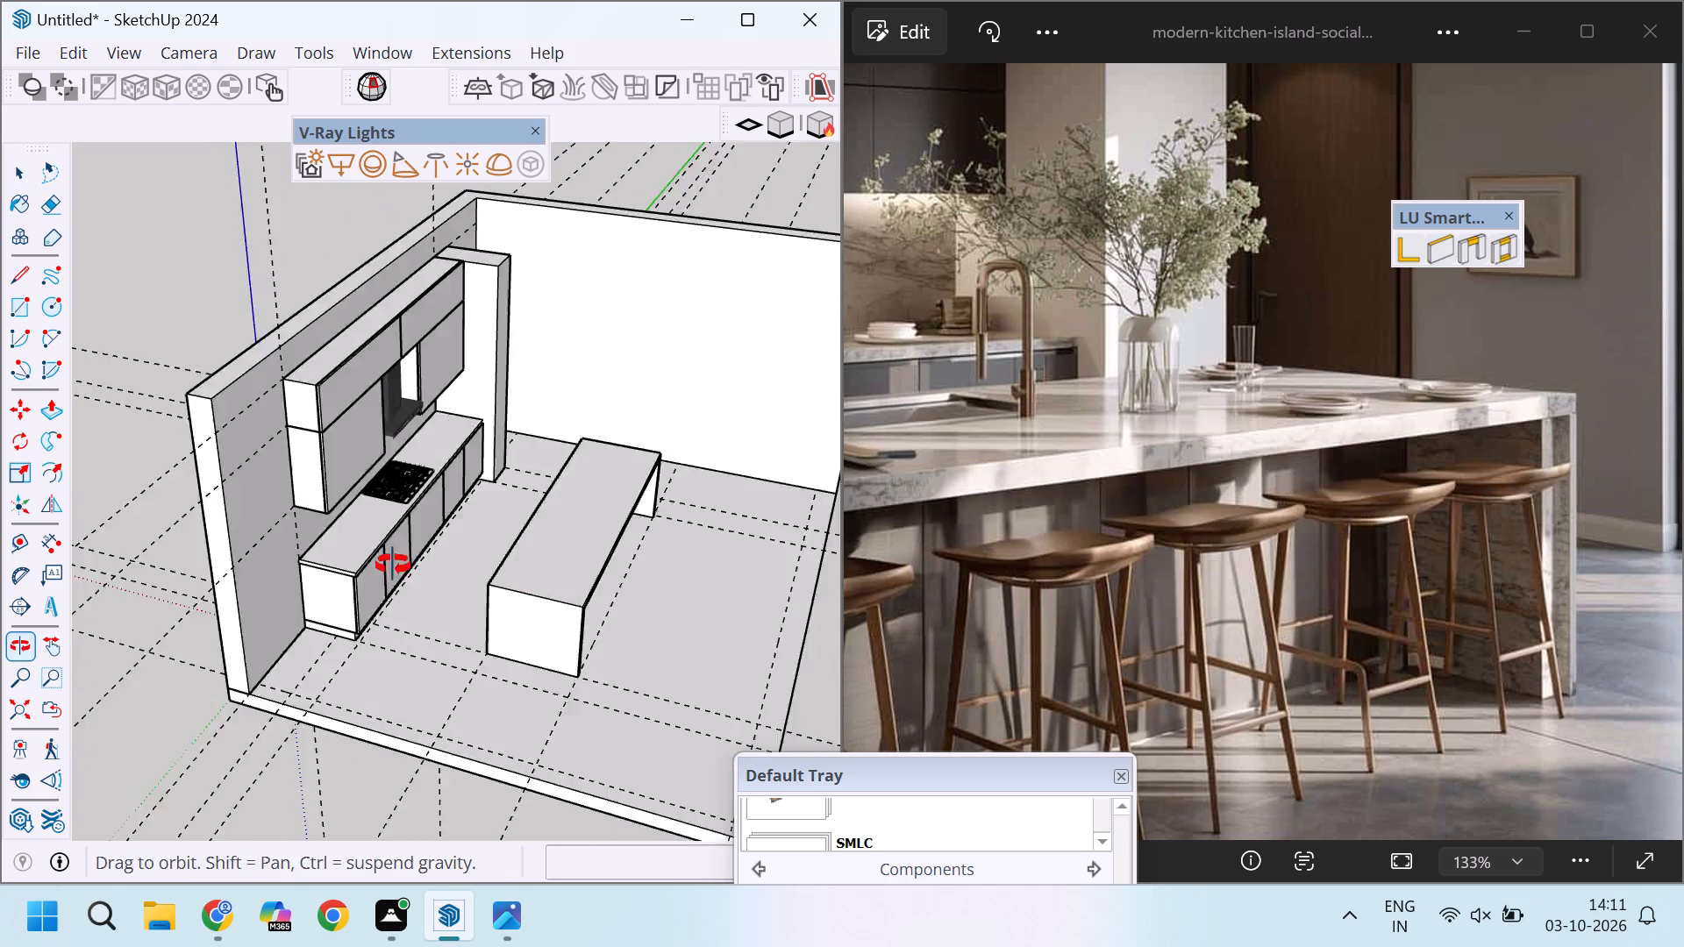
middle_drag(393, 565, 193, 492)
middle_drag(632, 559, 389, 590)
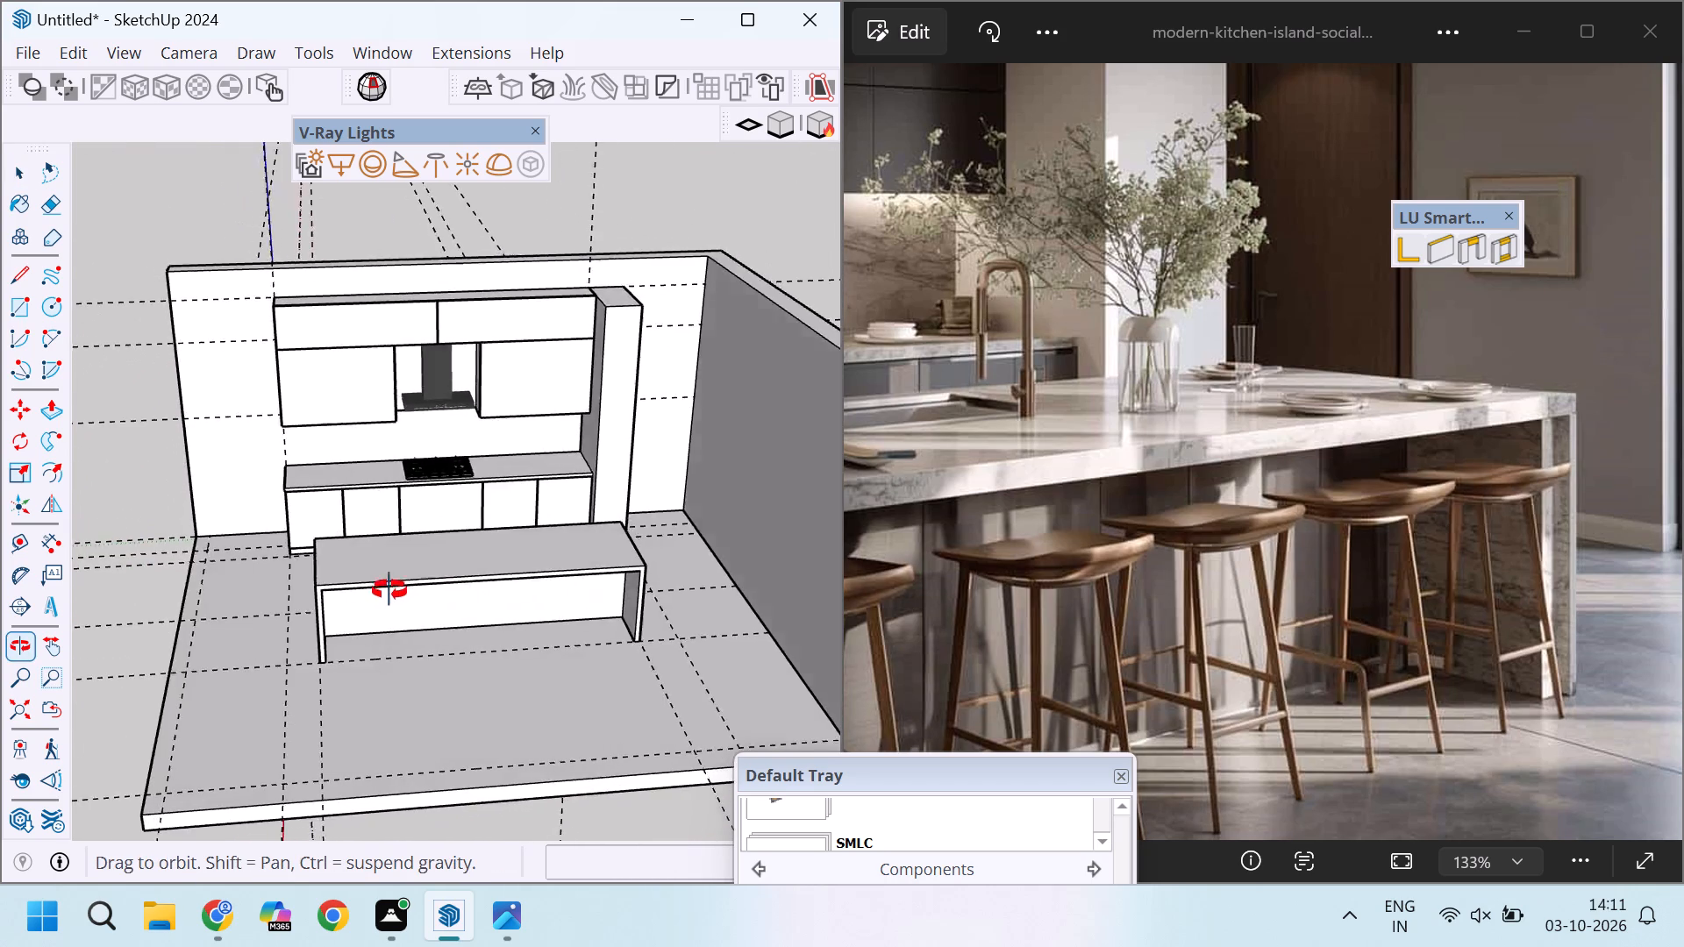
middle_drag(389, 590, 251, 559)
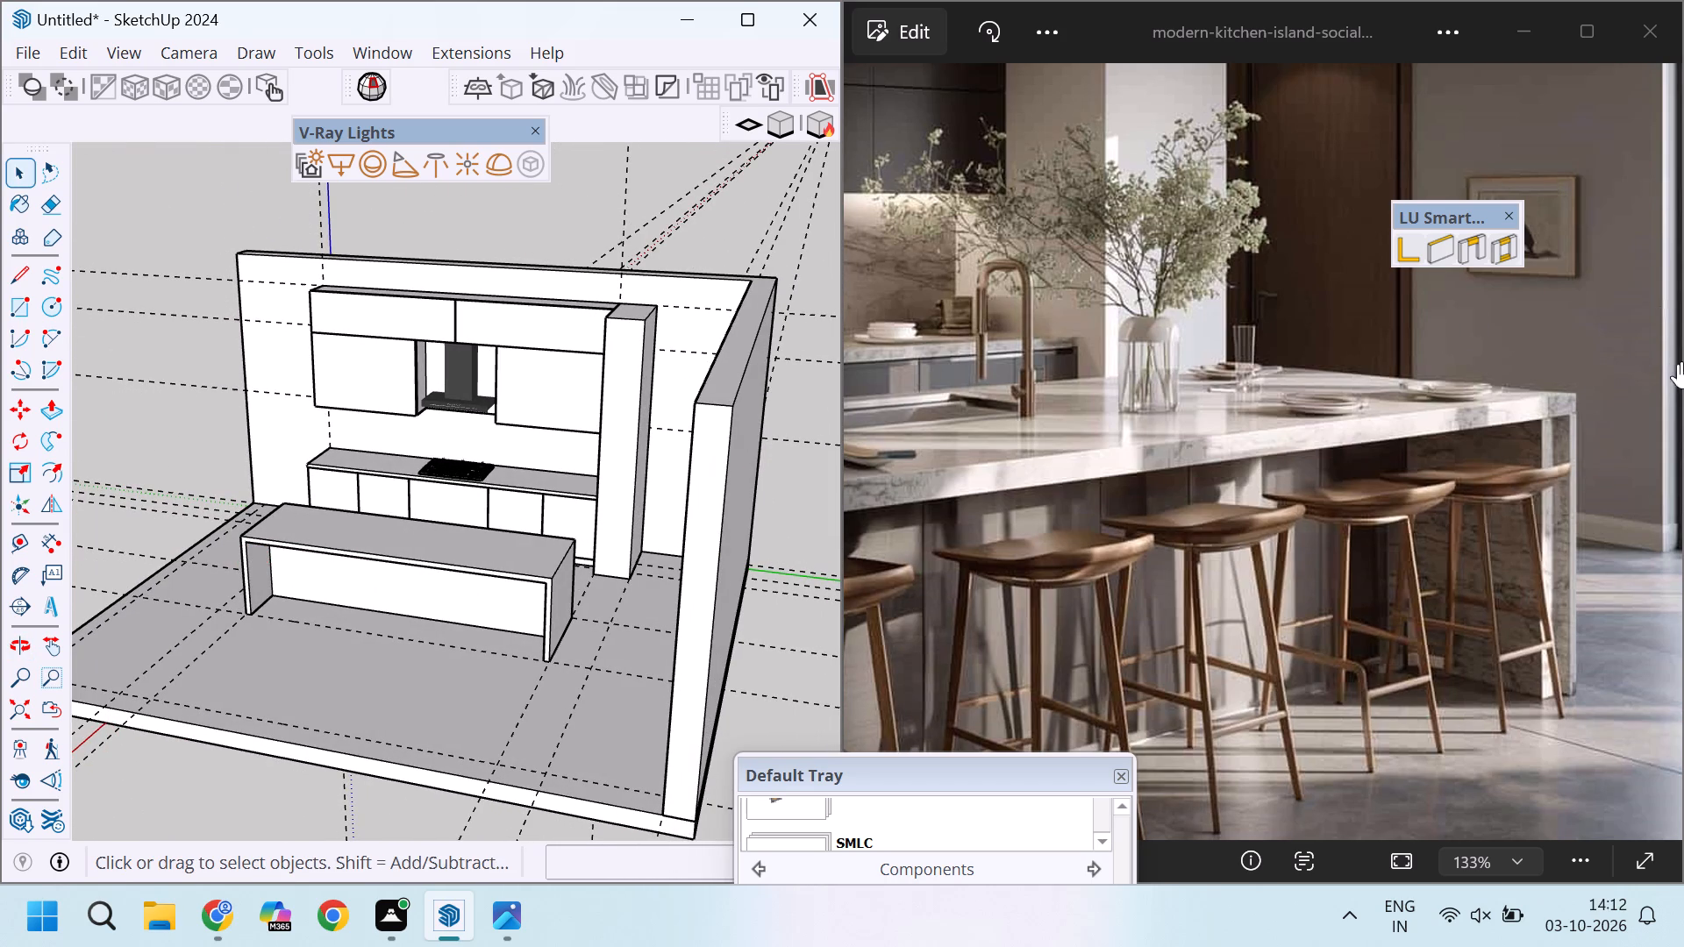
scroll(1488, 395, down, 5)
scroll(1269, 455, down, 4)
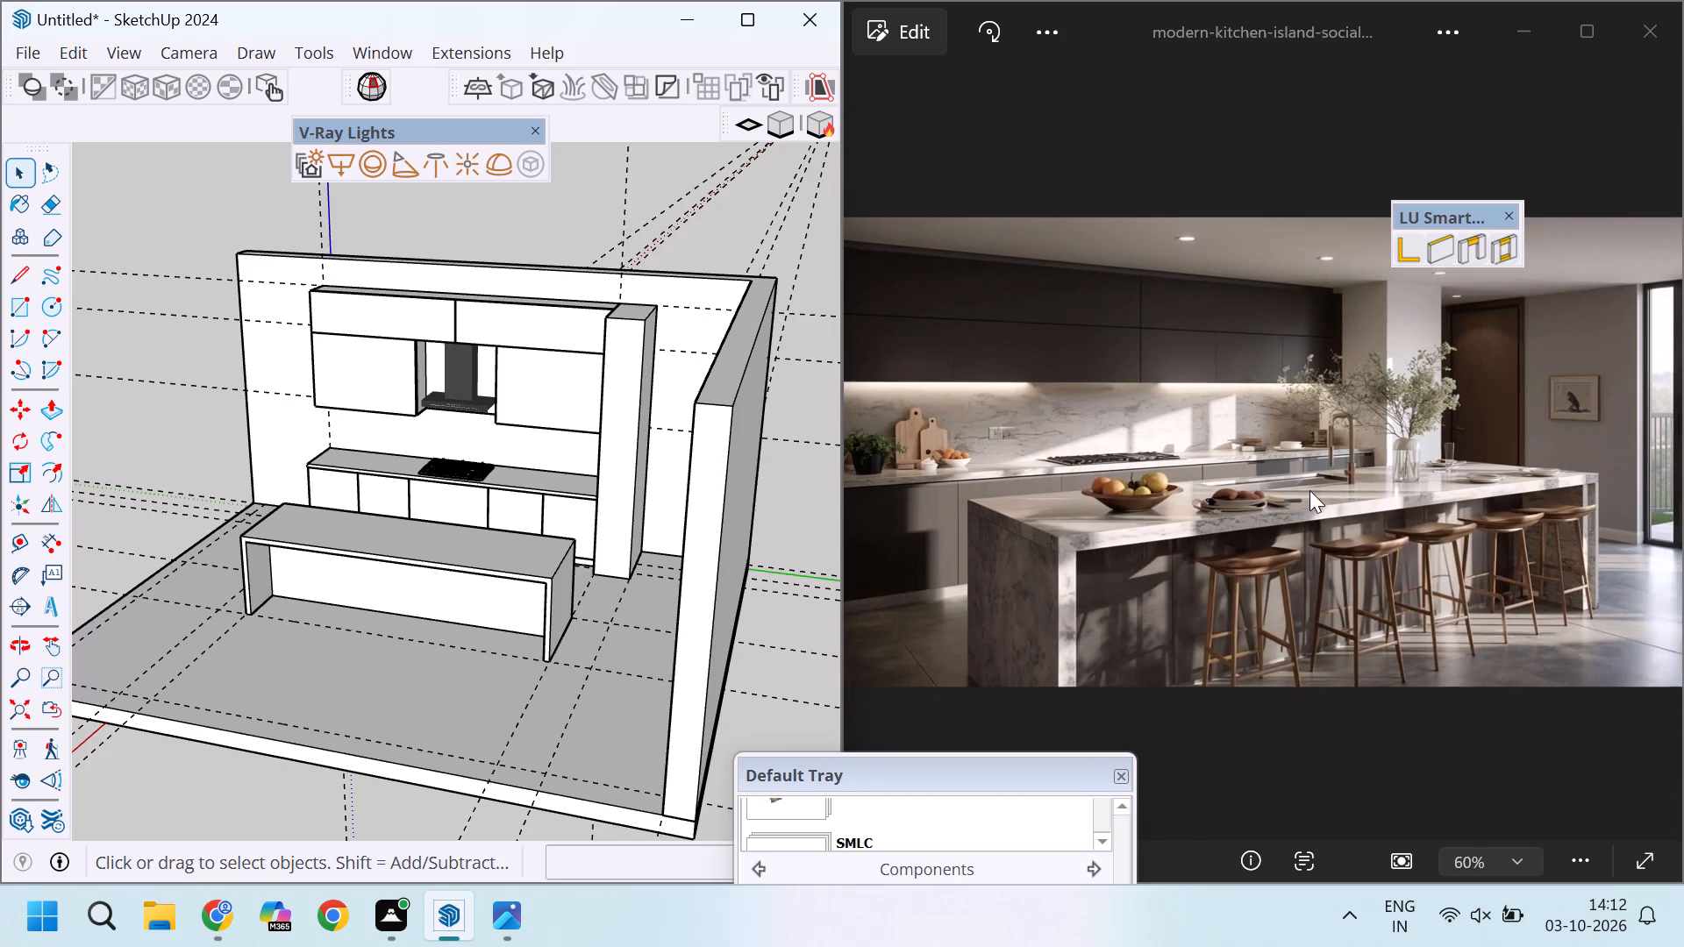
scroll(1294, 497, up, 1)
scroll(1294, 505, down, 2)
middle_drag(550, 485, 551, 488)
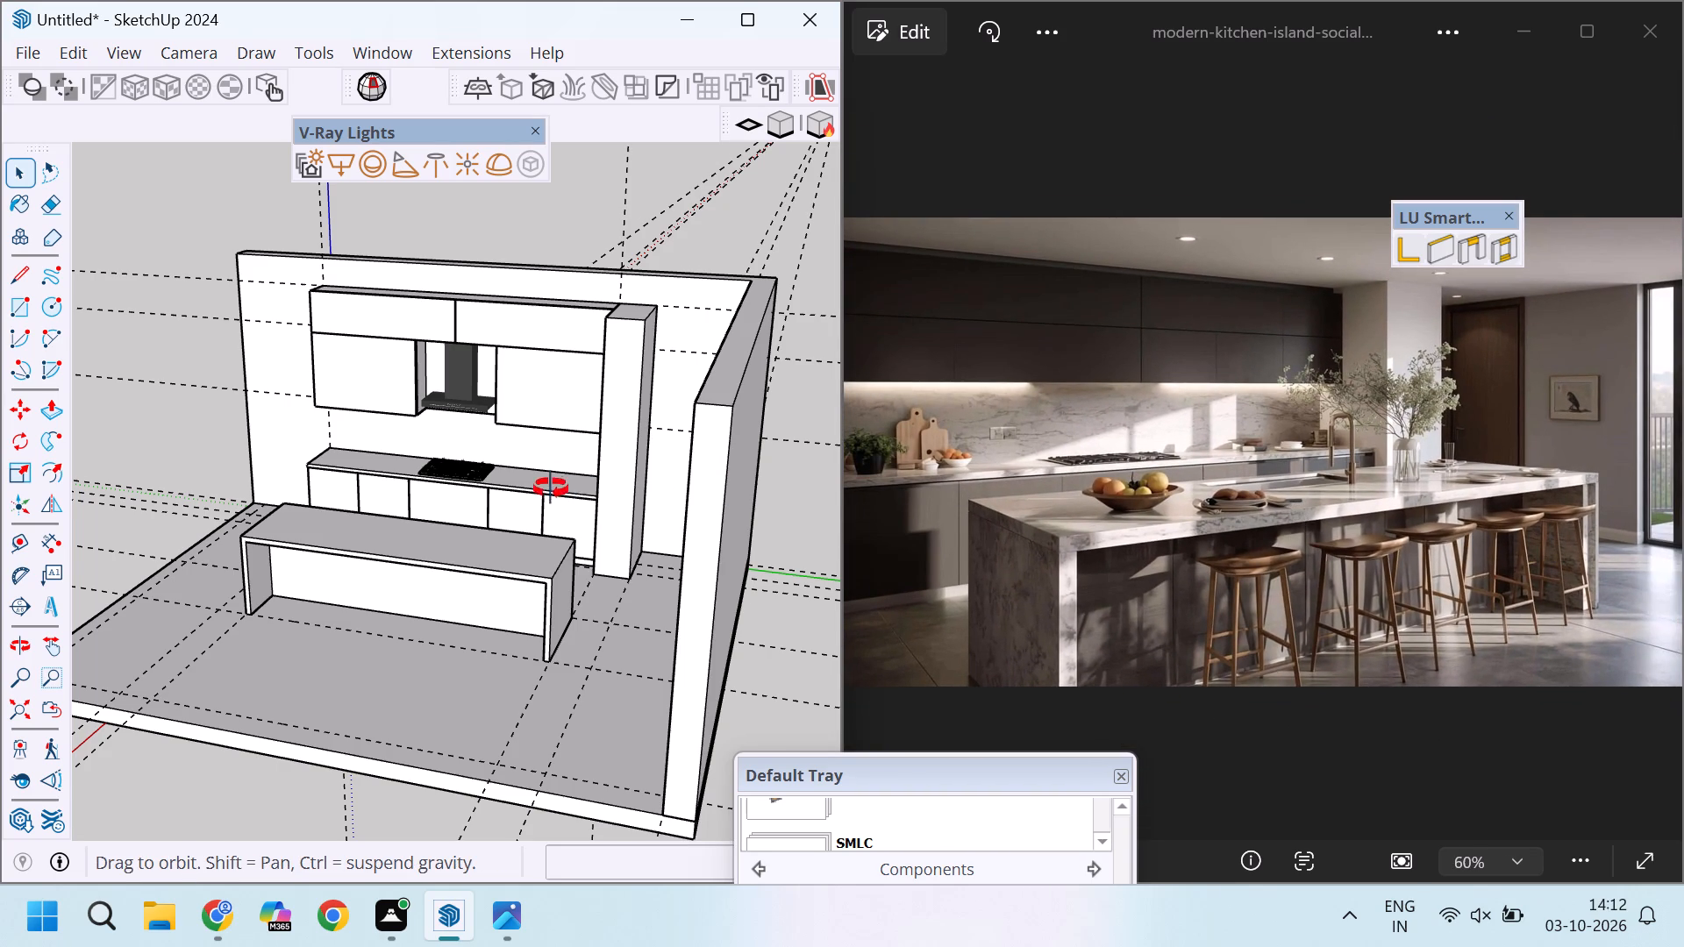
middle_drag(551, 488, 757, 538)
Examine the full kitchen layout against the reference, from the island and cabinet run to the tall column and side wall.
scroll(692, 466, up, 3)
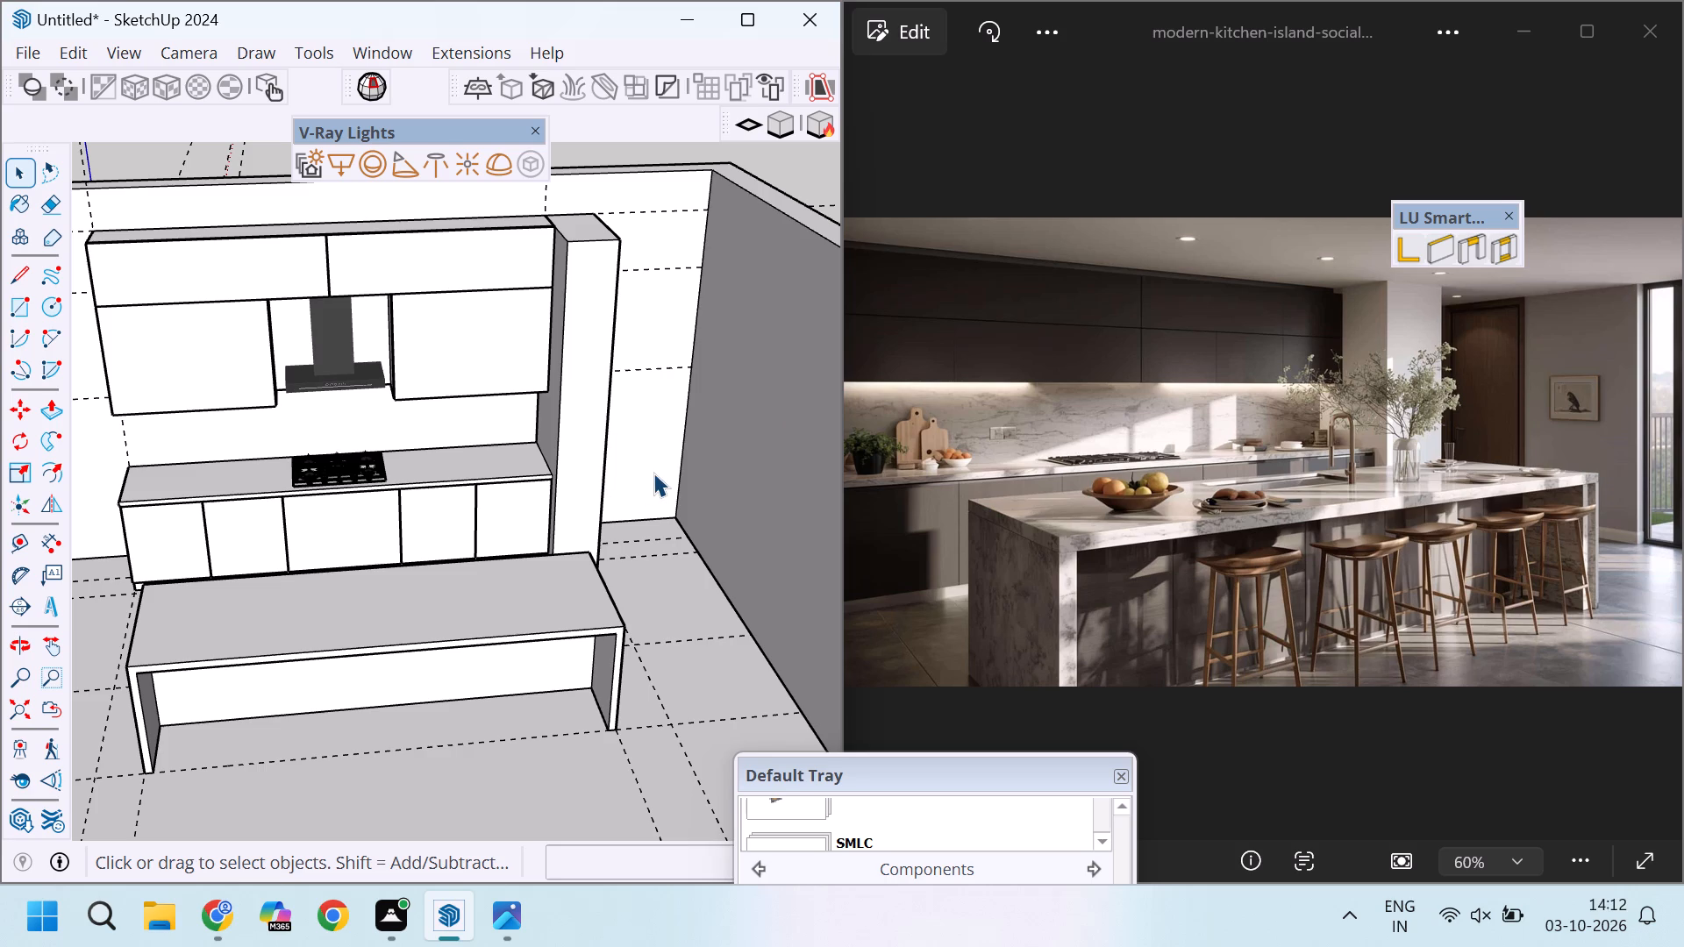
scroll(653, 473, down, 3)
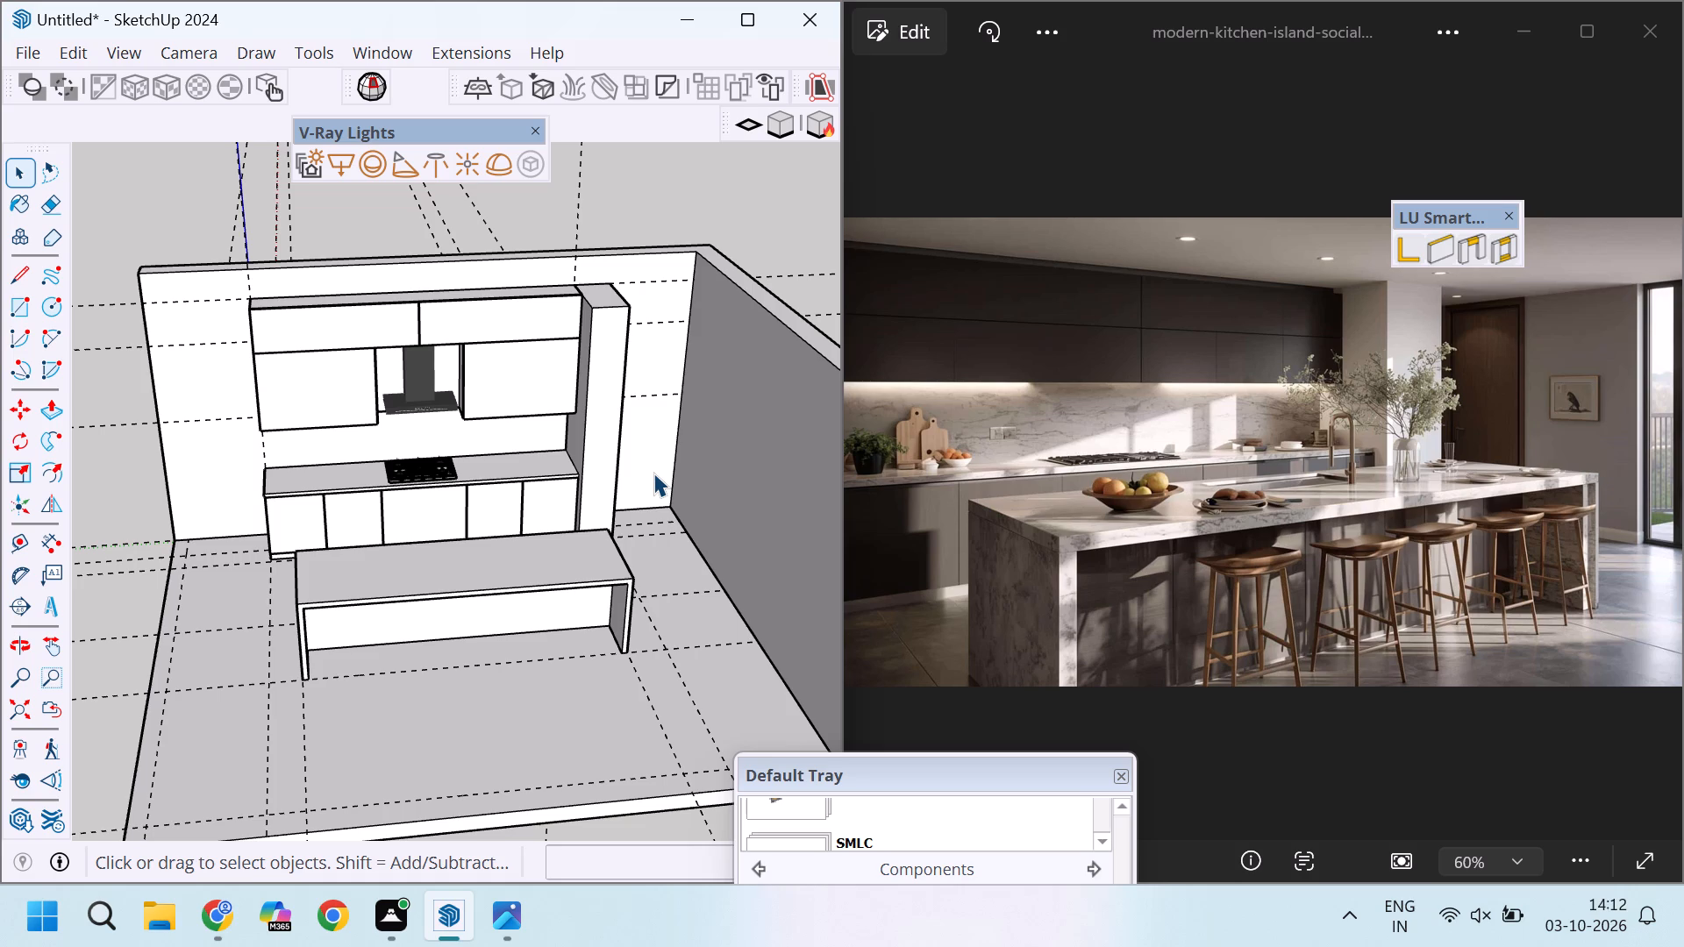
scroll(653, 473, up, 7)
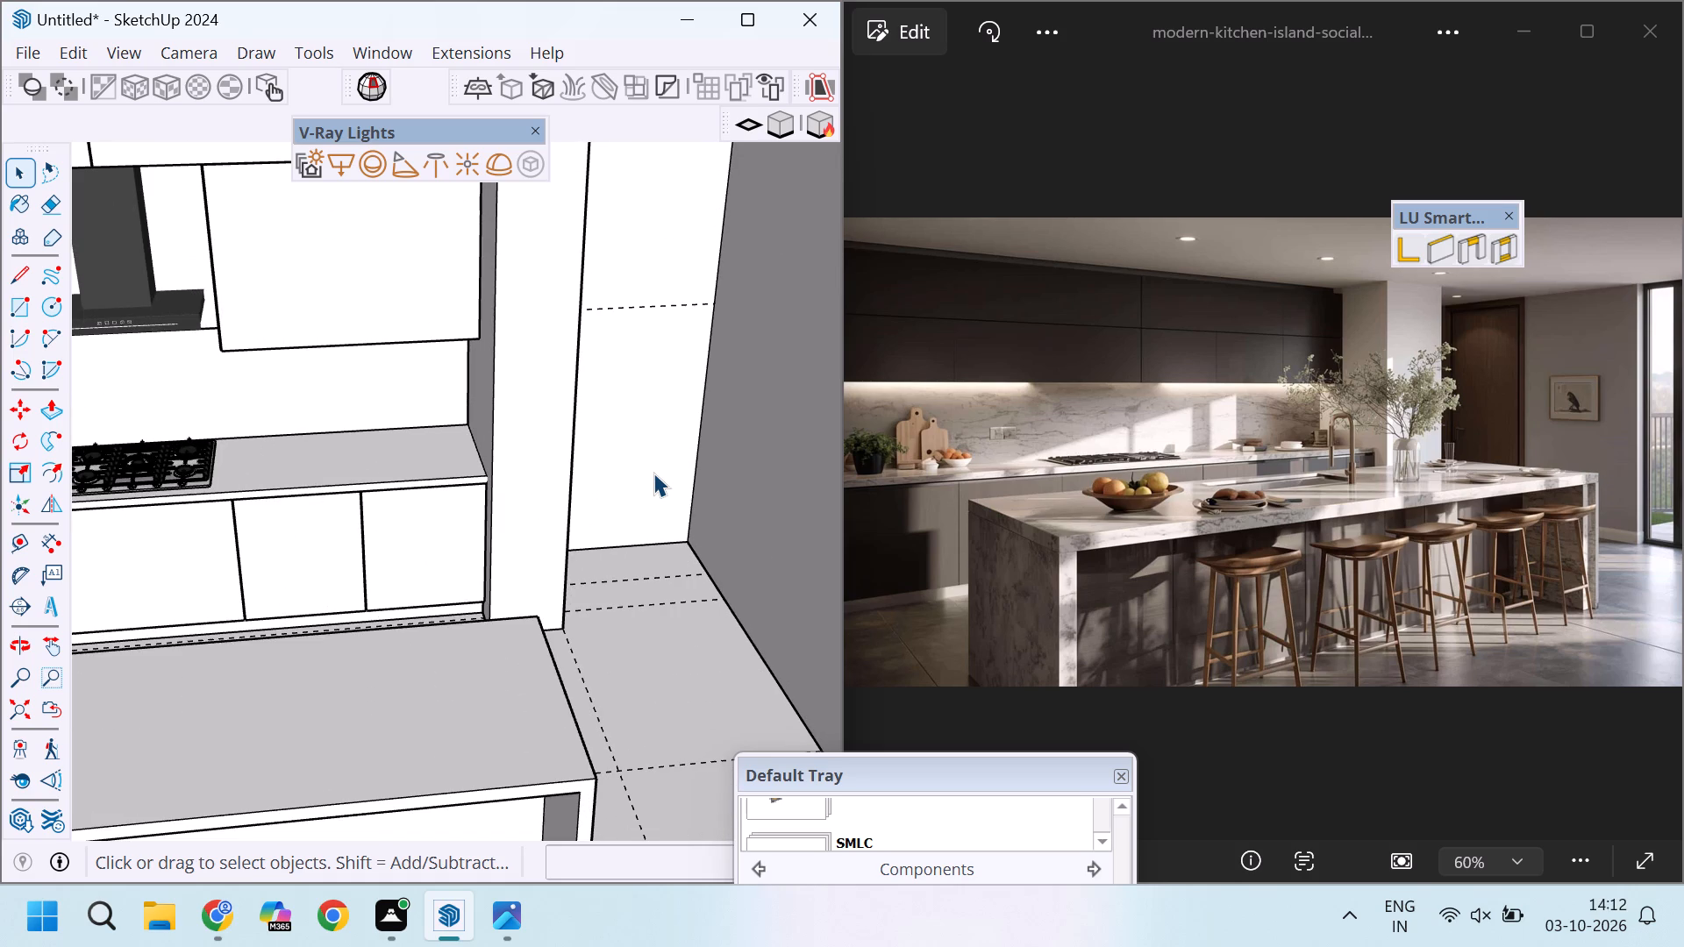
scroll(555, 508, down, 1)
middle_drag(577, 526, 682, 533)
scroll(556, 528, down, 11)
middle_drag(672, 459, 398, 504)
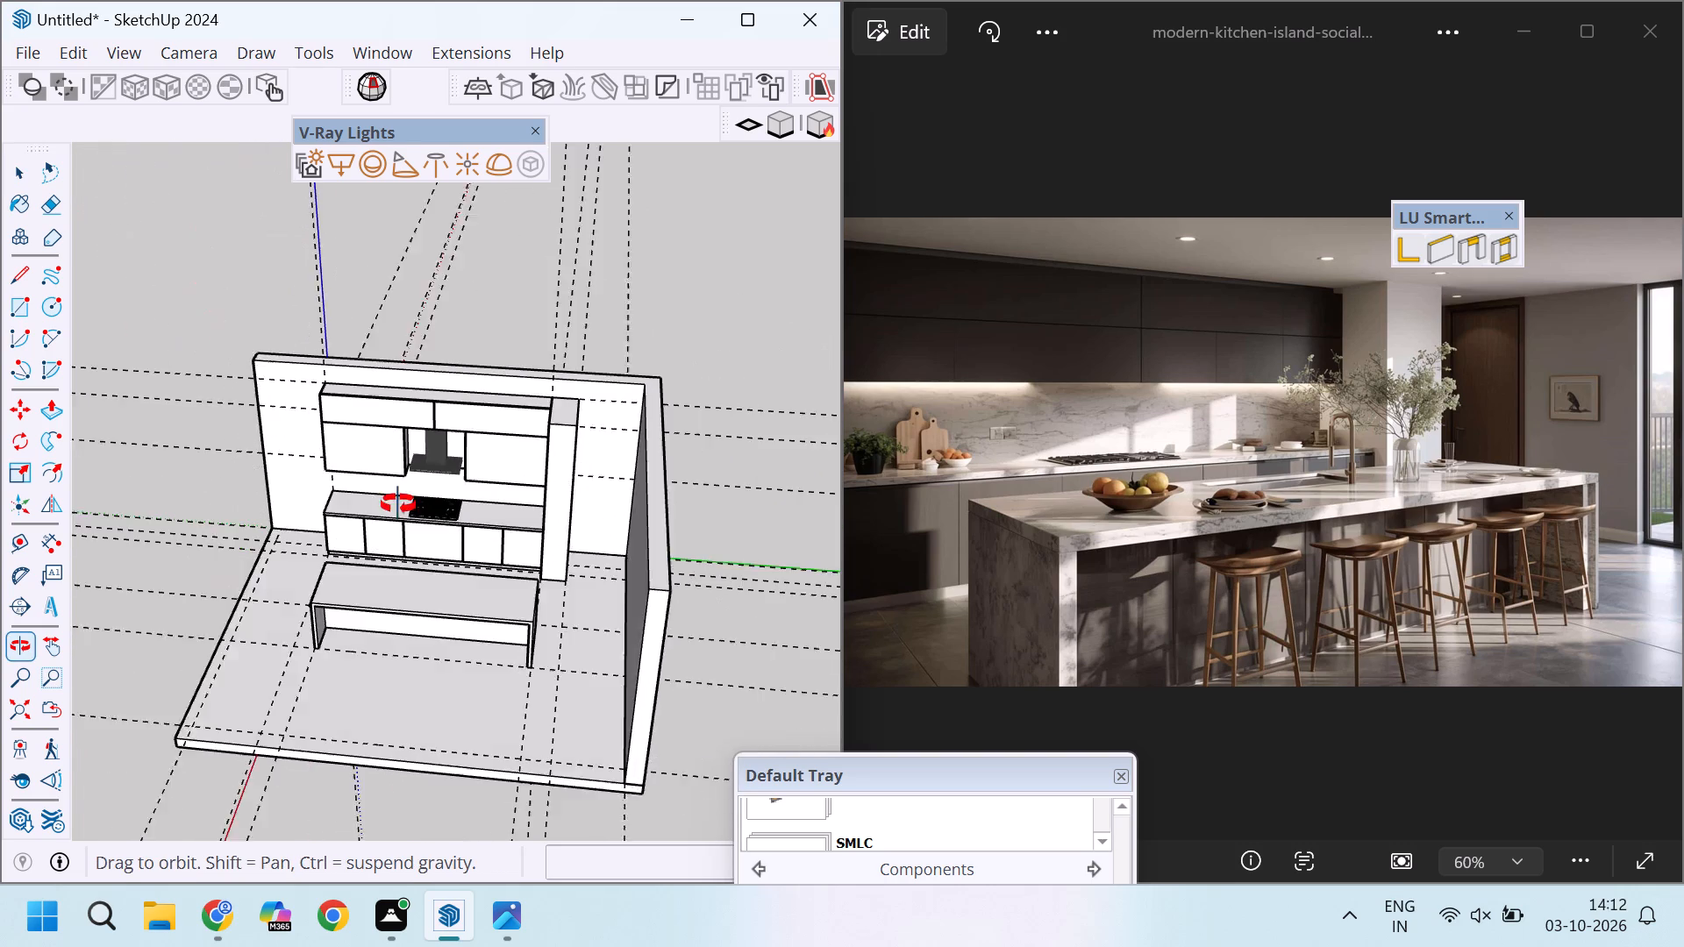
middle_drag(398, 504, 384, 502)
scroll(726, 483, up, 3)
scroll(631, 510, up, 3)
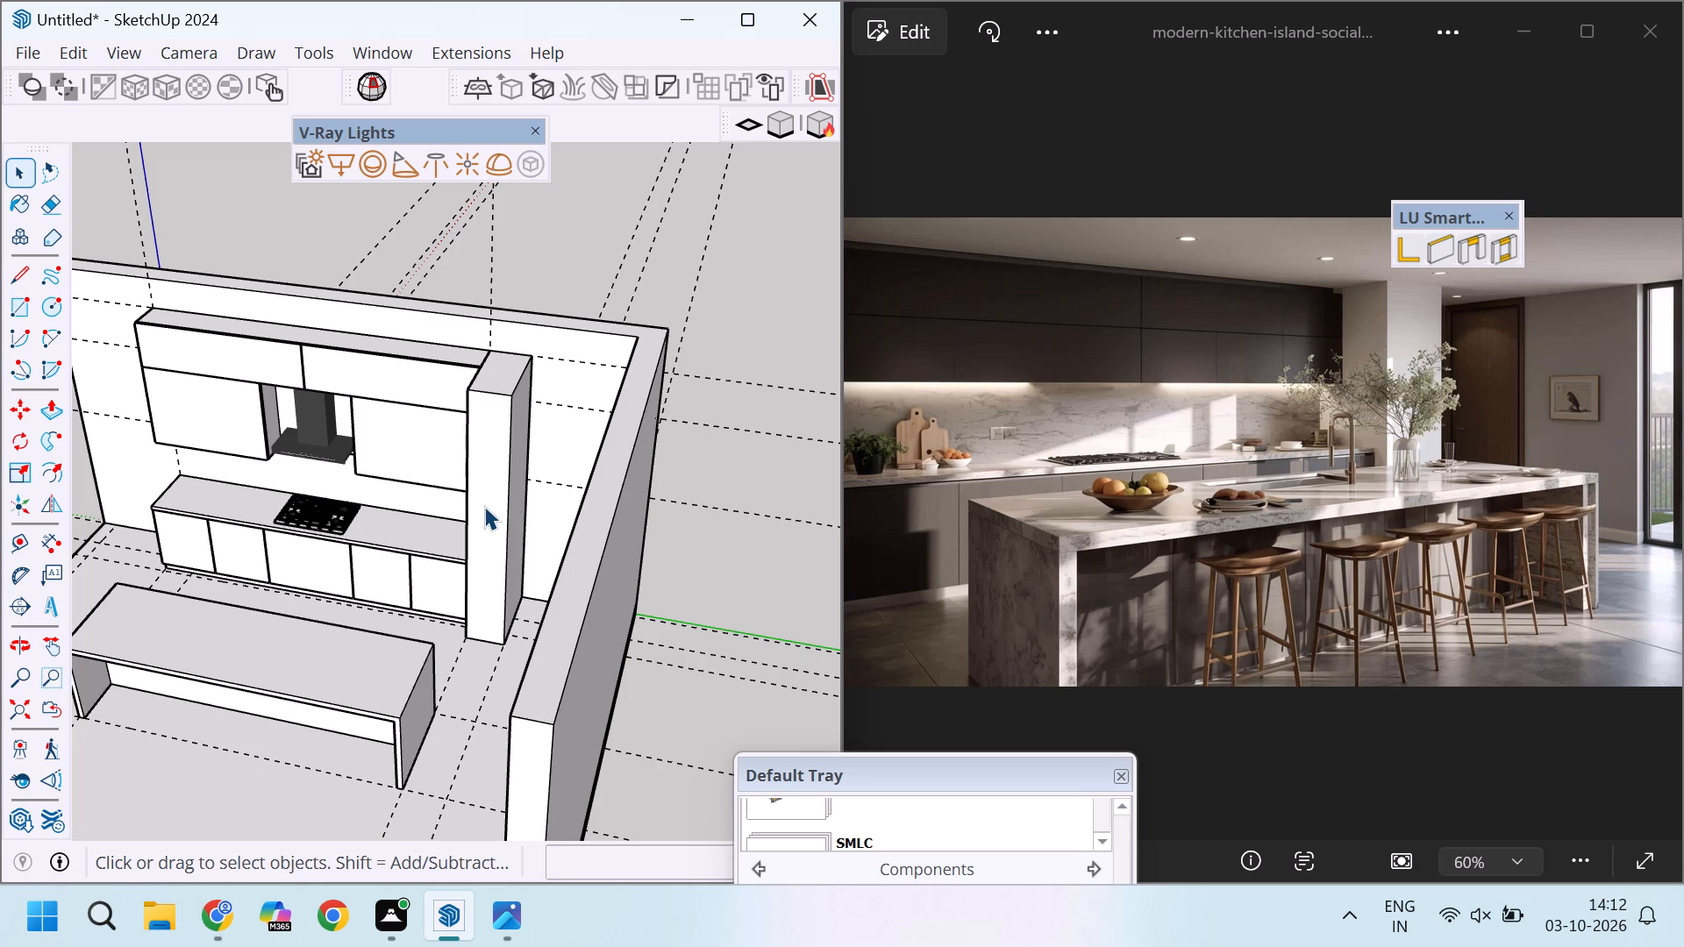
scroll(463, 429, up, 4)
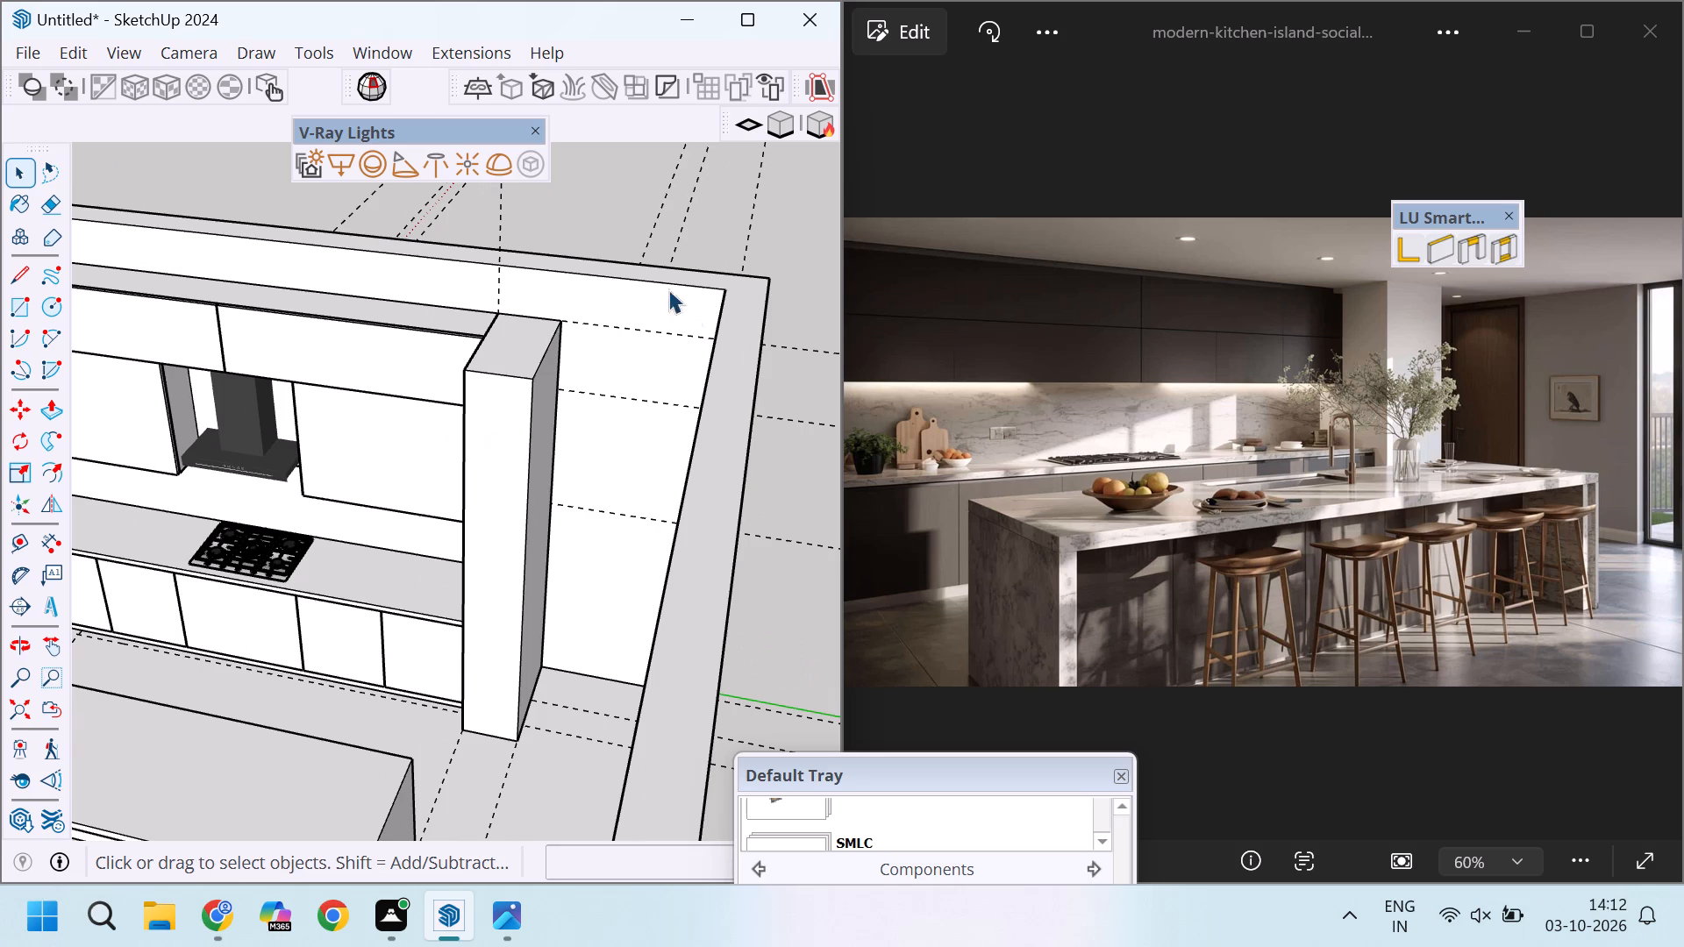
Examine the tall column at the end of the cabinet run and the back wall area between it and the side wall.
middle_drag(595, 562, 609, 545)
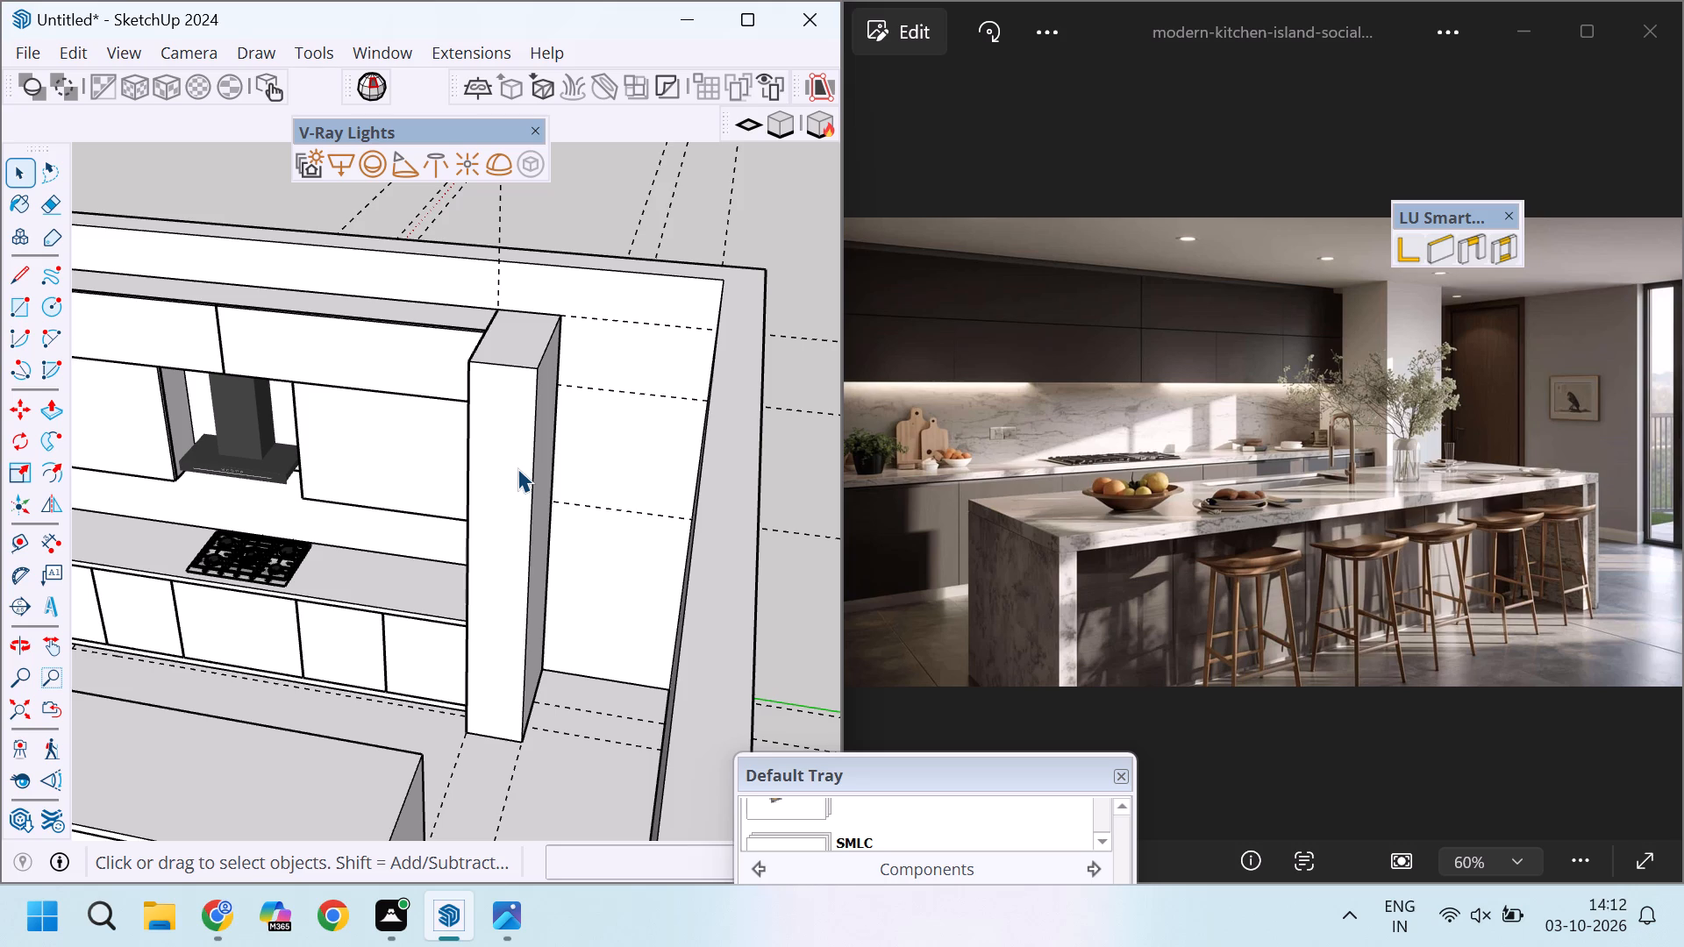
scroll(548, 398, up, 6)
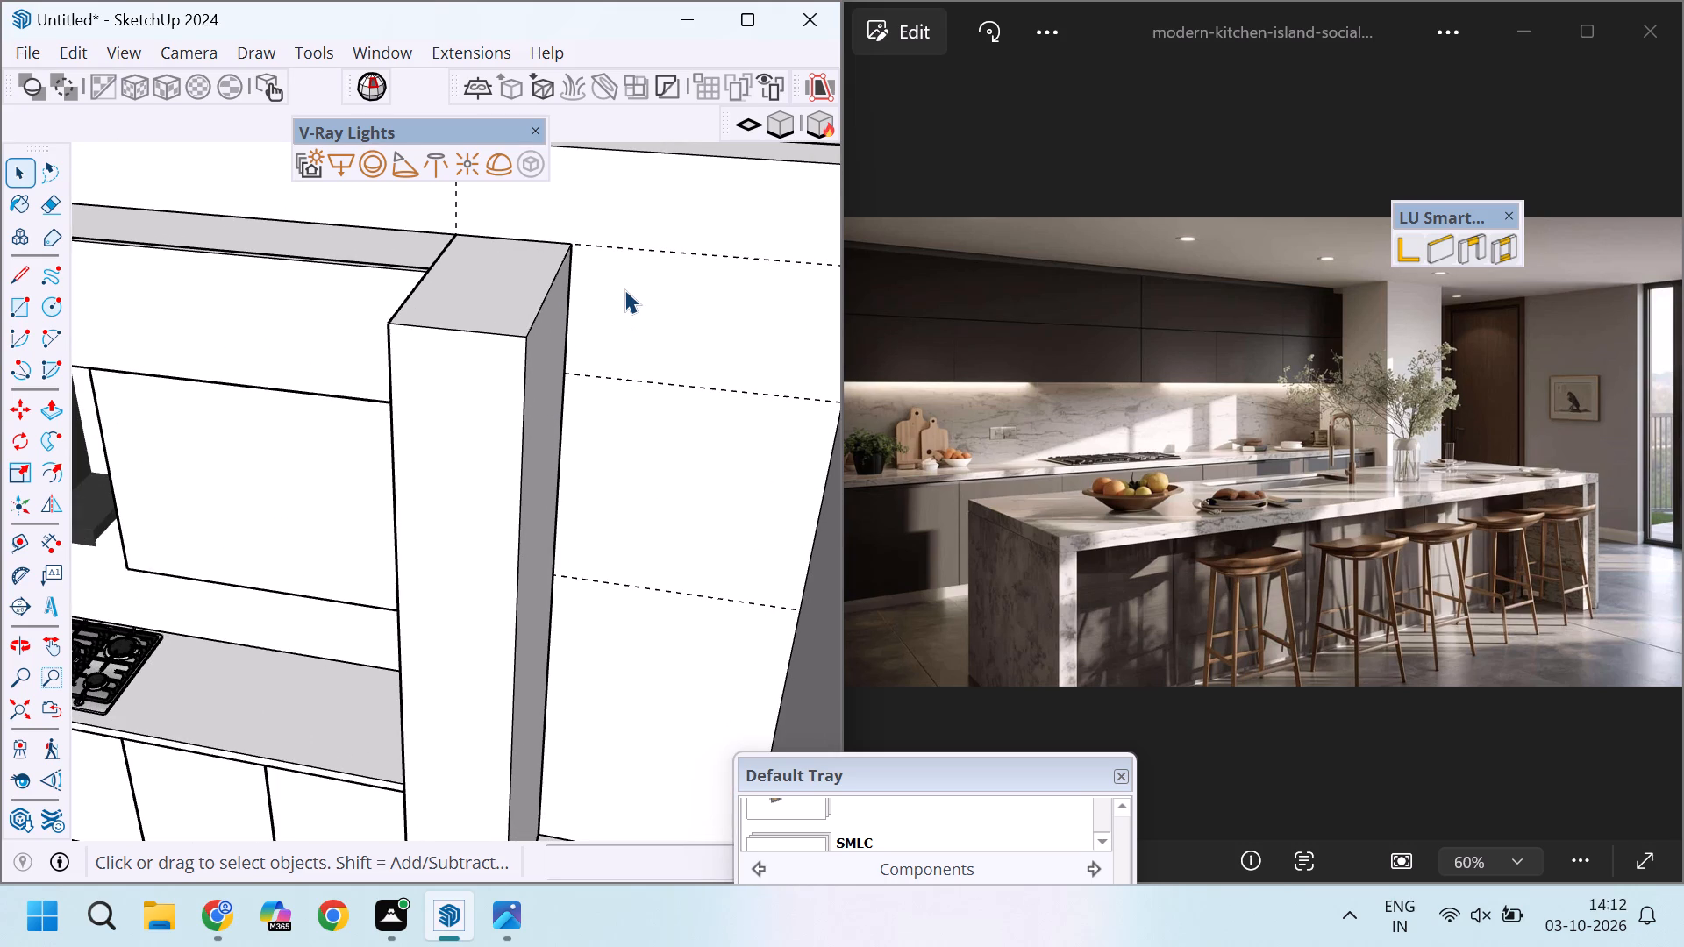
scroll(580, 279, down, 3)
middle_drag(571, 440, 664, 371)
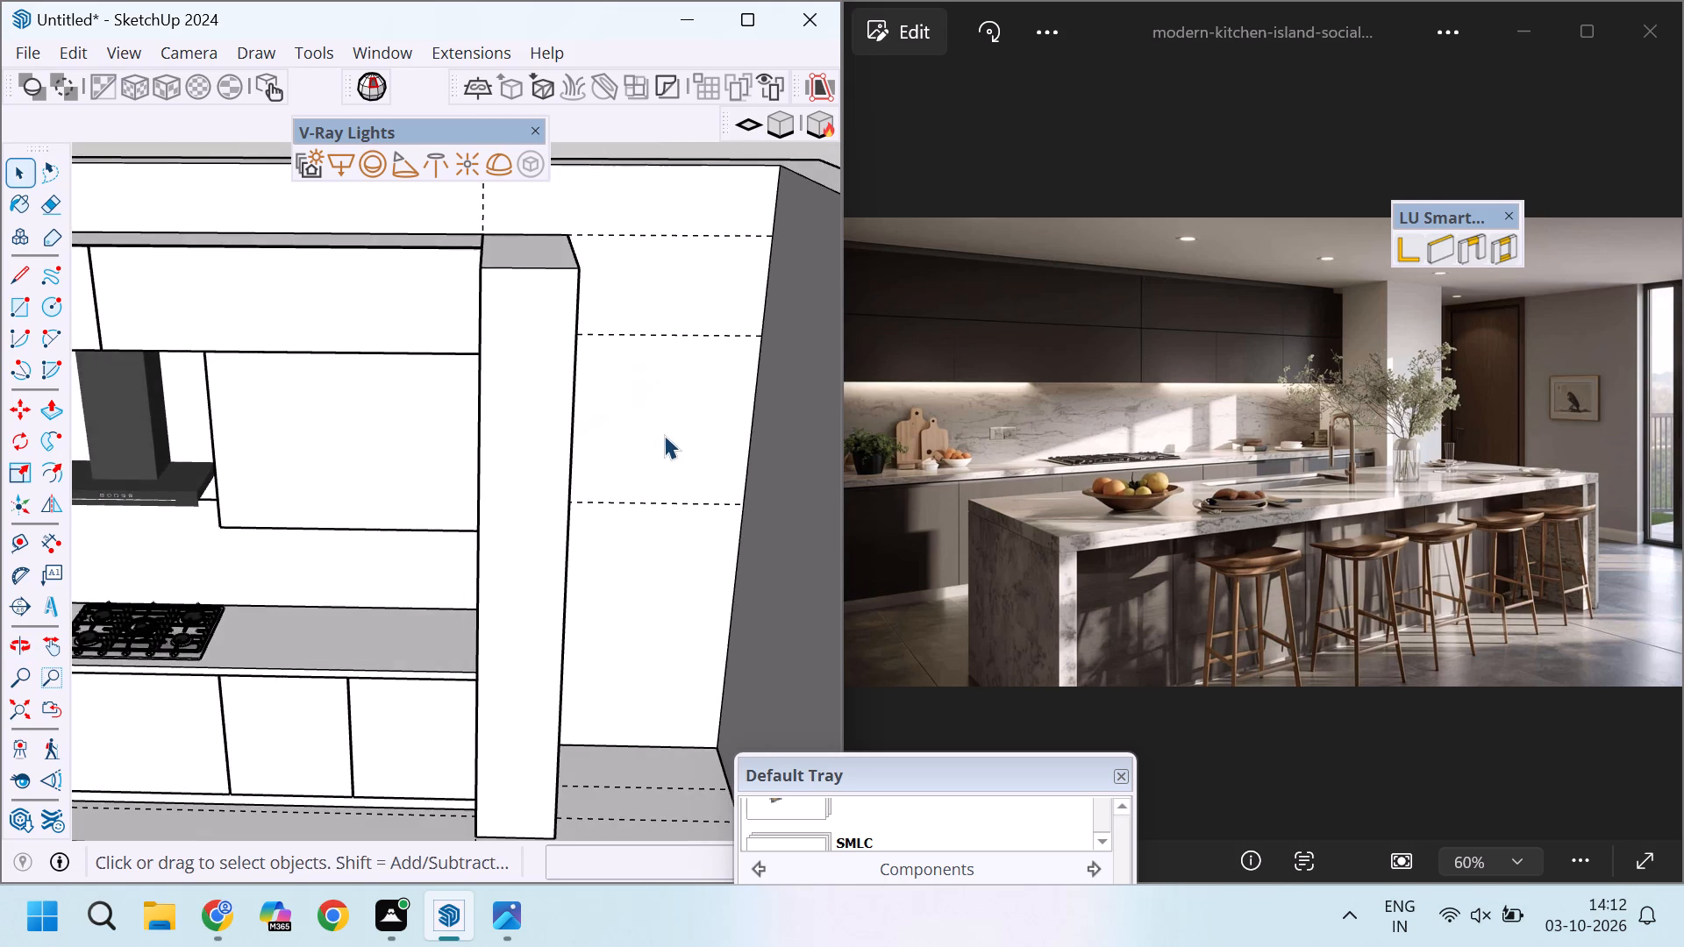
scroll(664, 435, down, 2)
scroll(706, 487, up, 1)
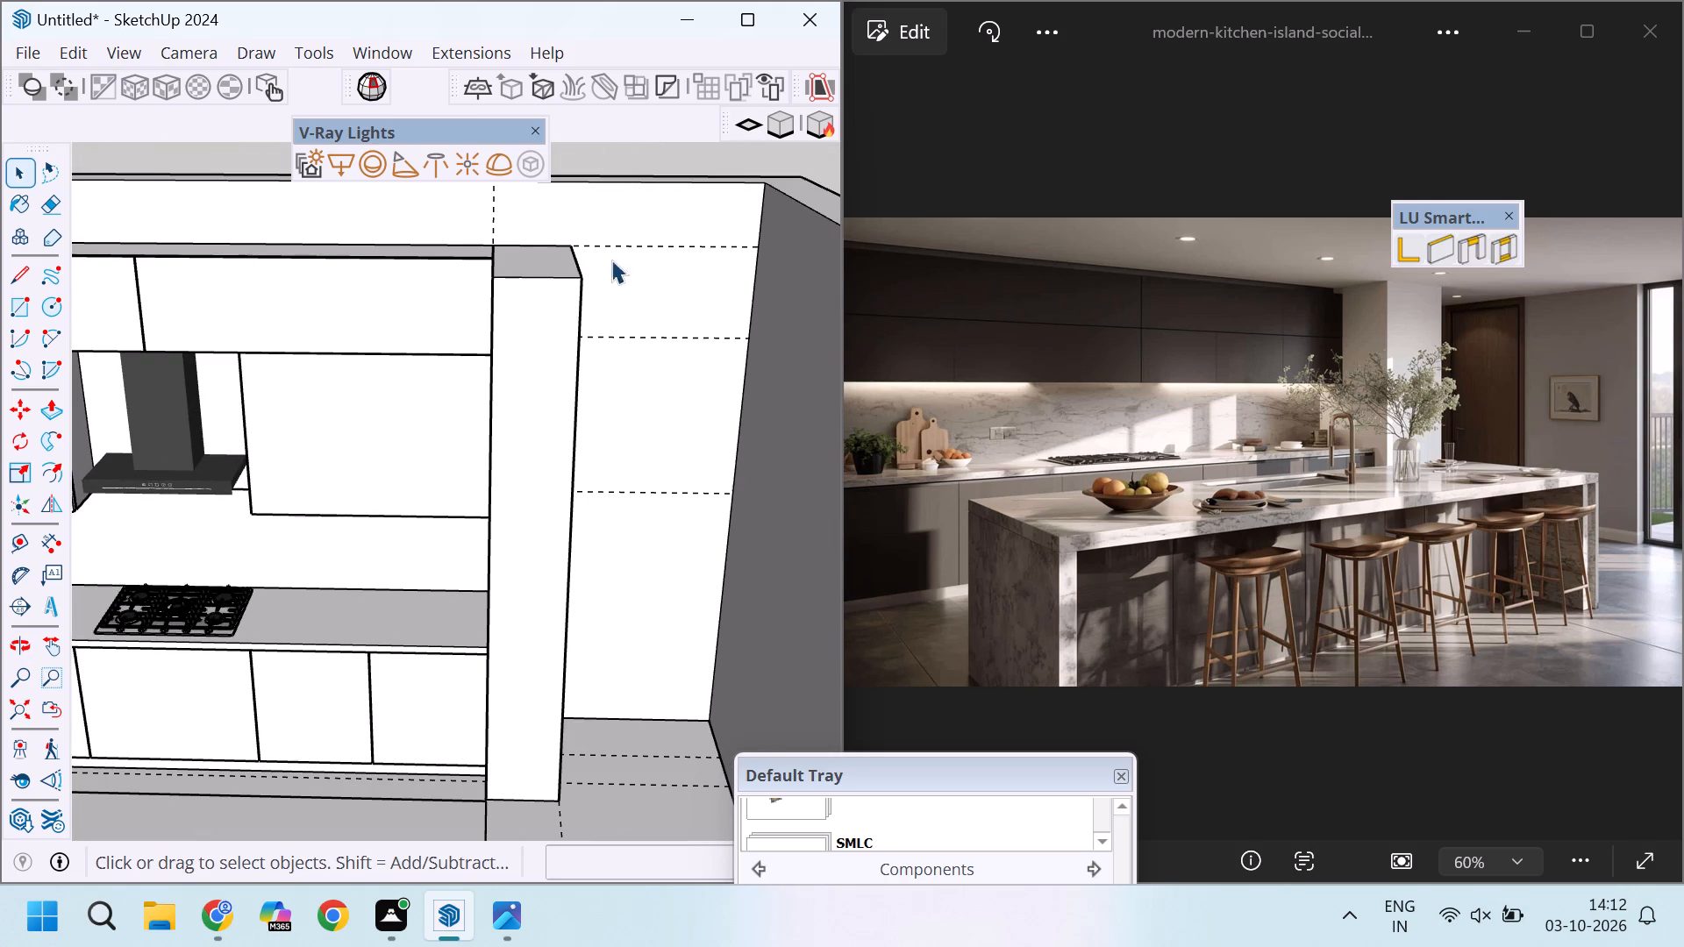
middle_drag(639, 415, 532, 338)
scroll(574, 370, down, 3)
middle_drag(582, 415, 645, 439)
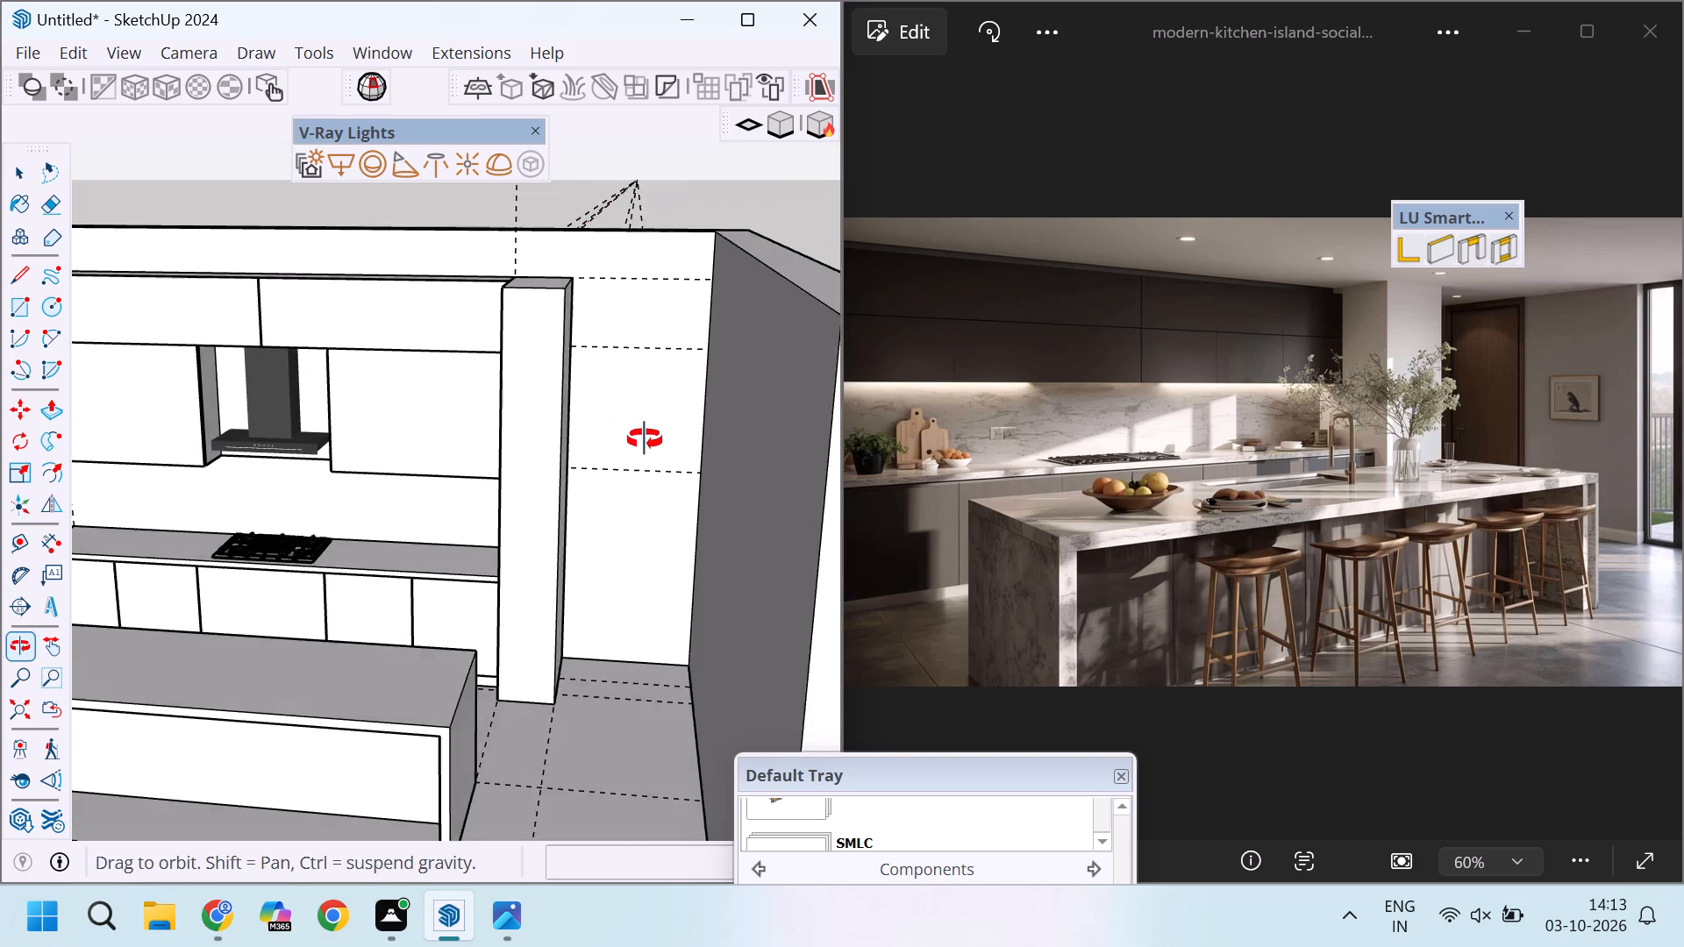
middle_drag(645, 439, 645, 440)
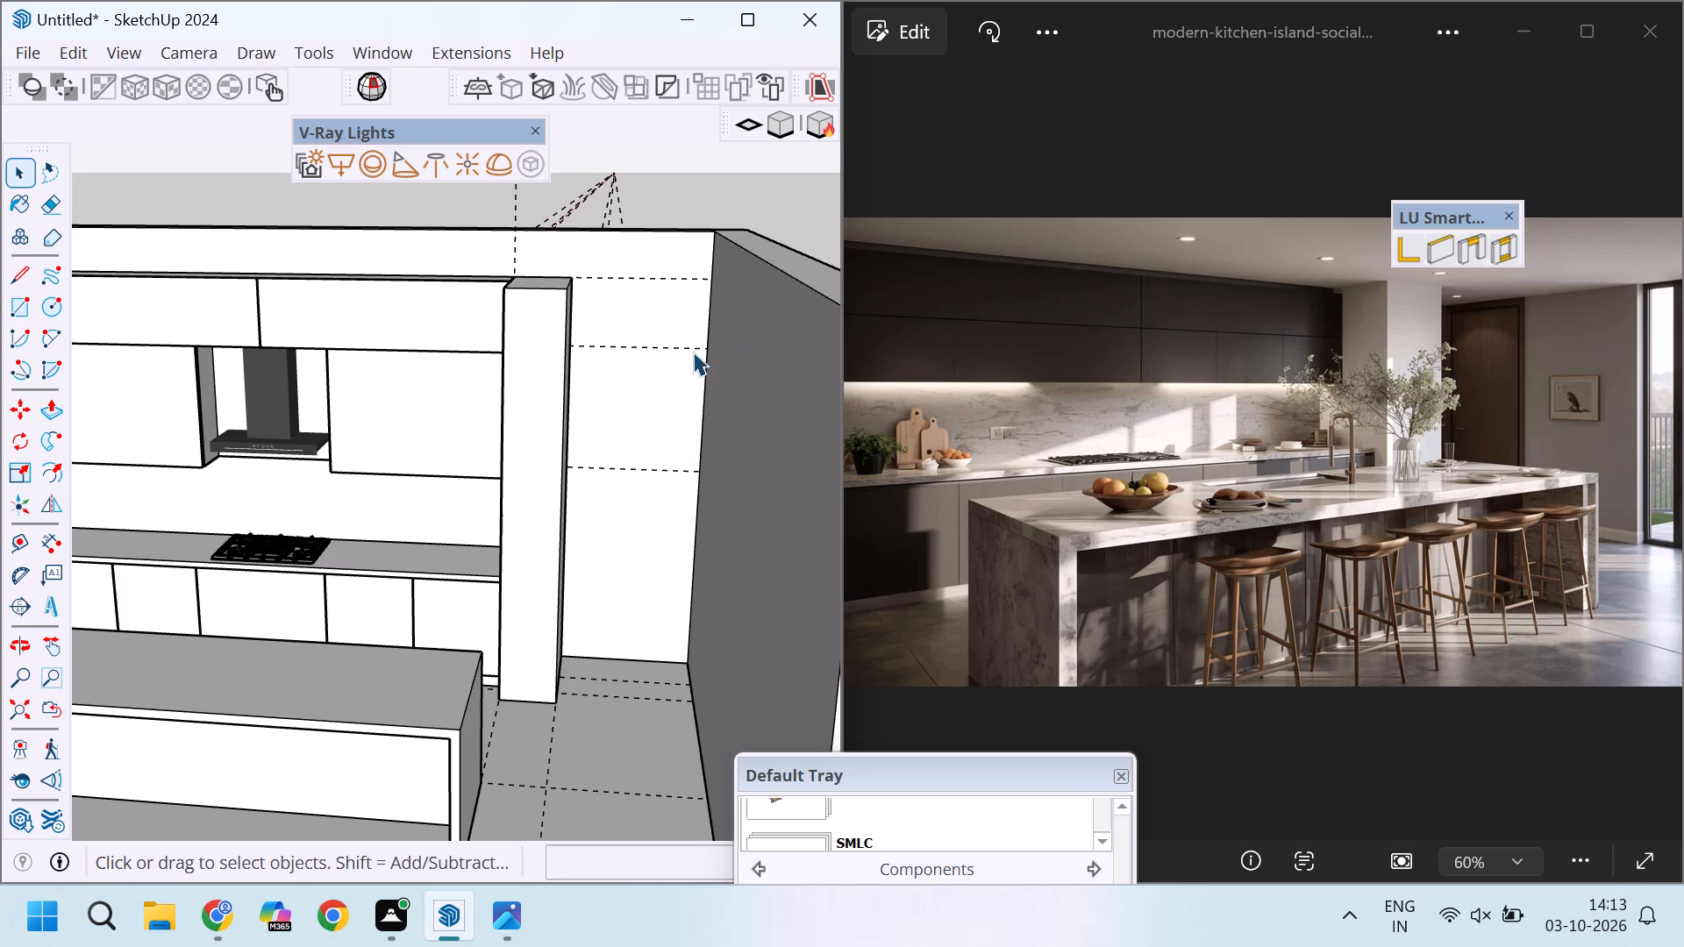
Examine the side wall's top and end faces and its corner with the back wall beside the tall column.
scroll(664, 367, up, 3)
middle_drag(646, 404, 582, 424)
scroll(579, 409, down, 5)
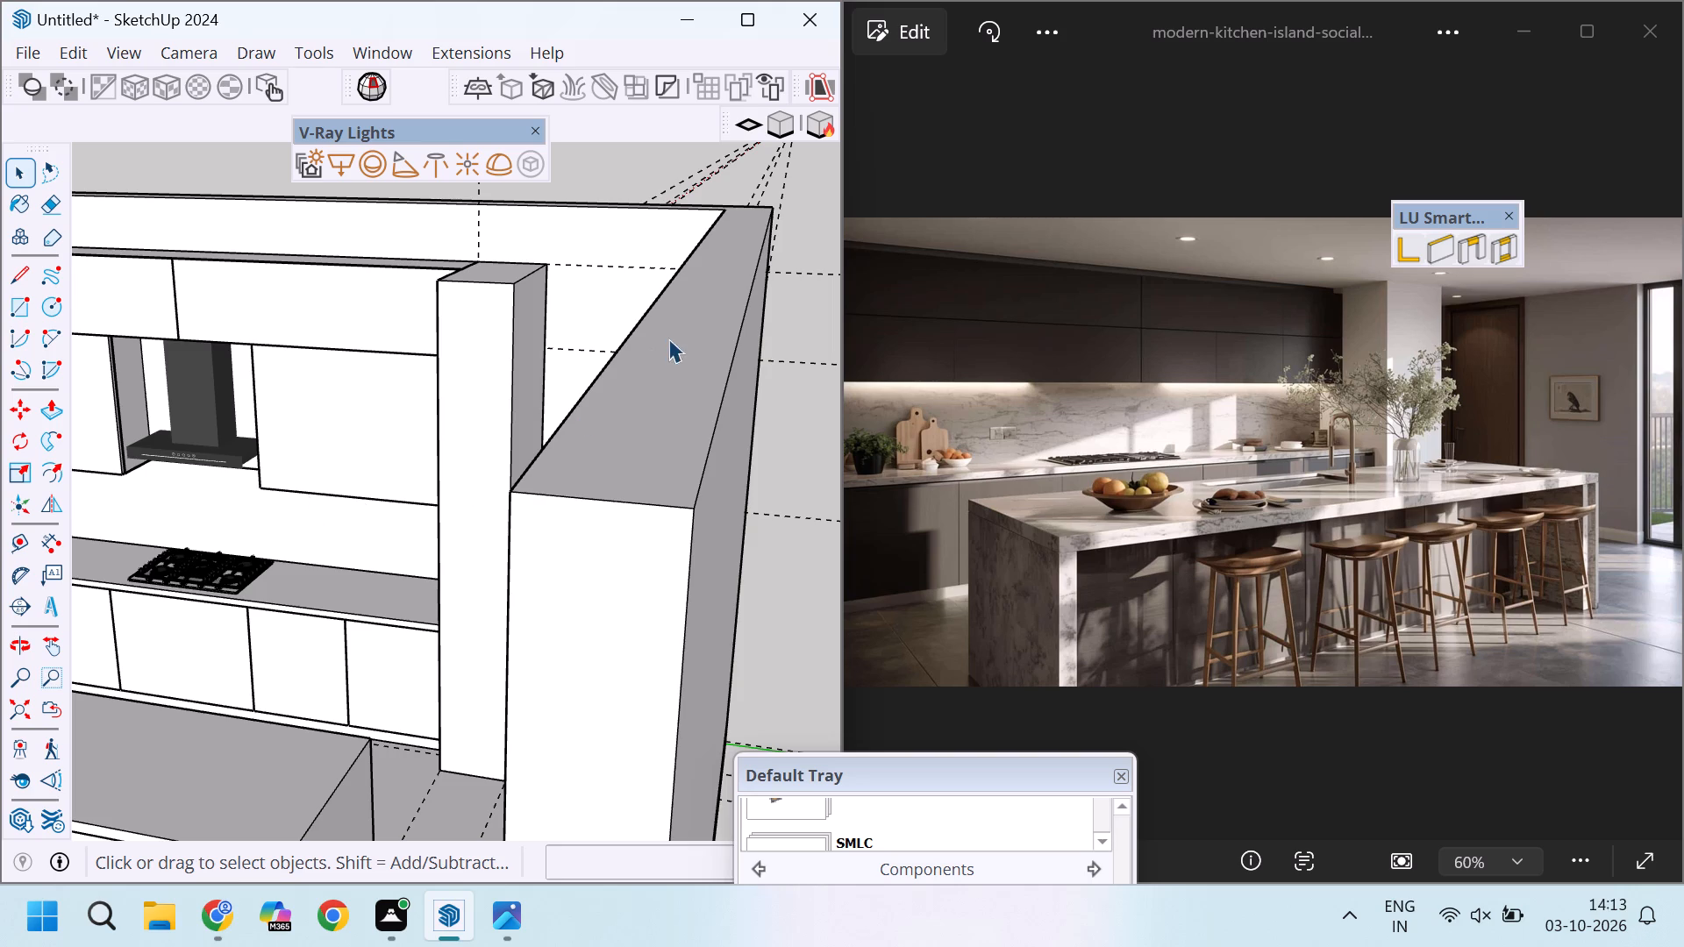
scroll(678, 335, down, 4)
scroll(586, 399, down, 4)
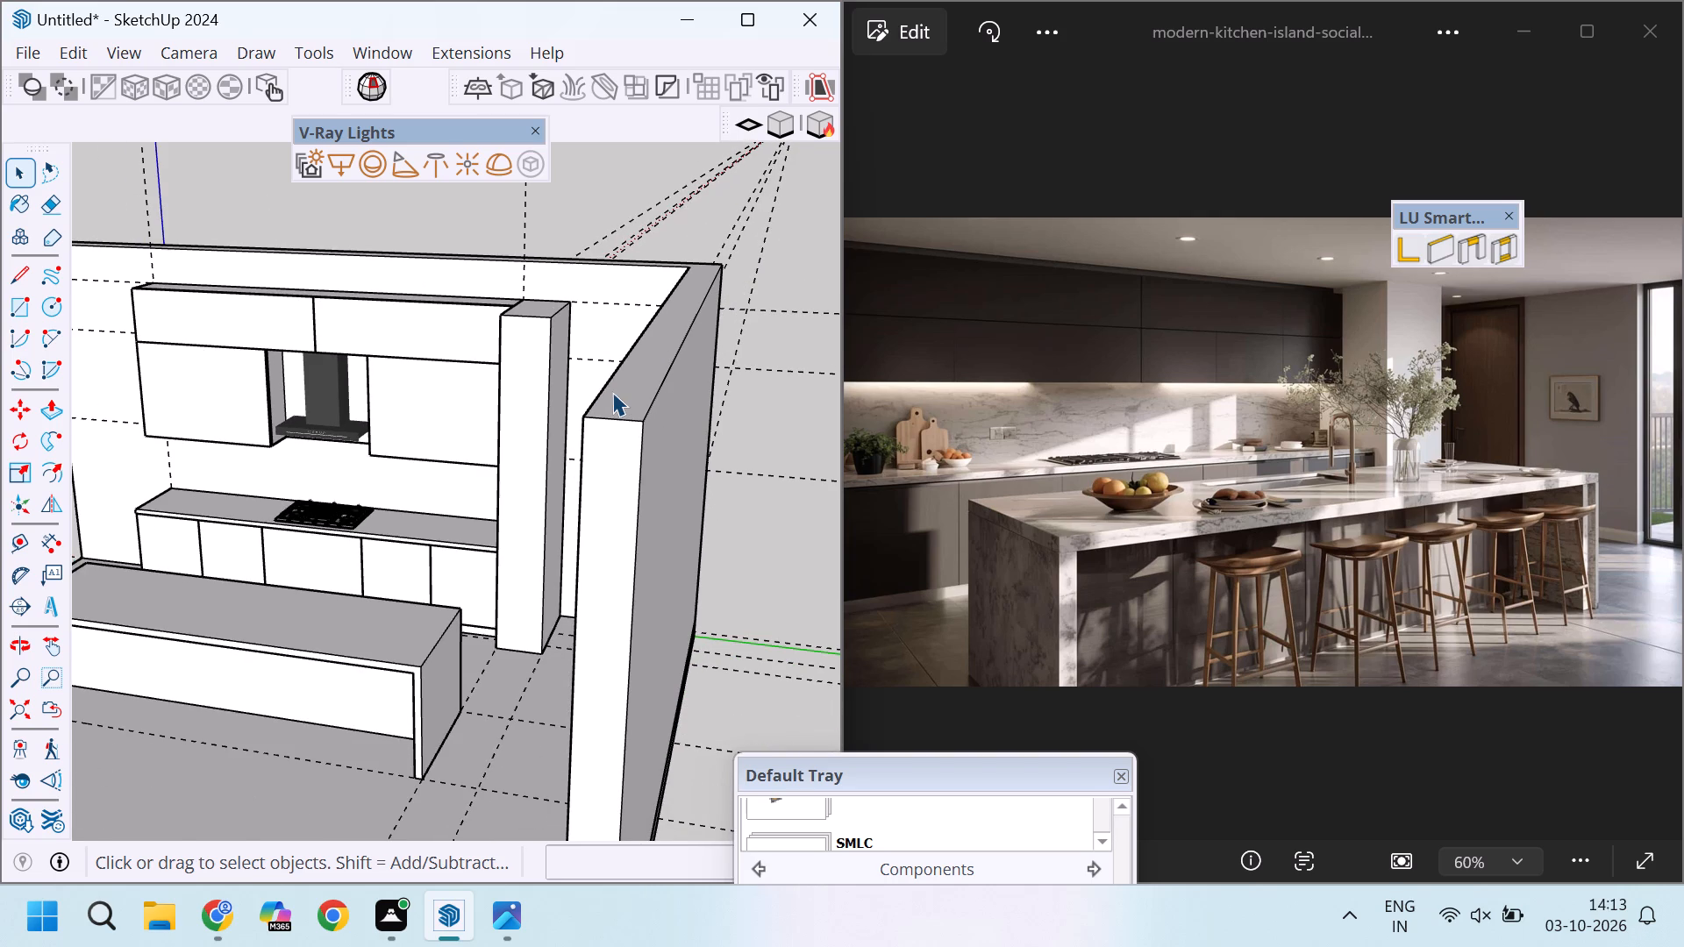
scroll(673, 349, up, 6)
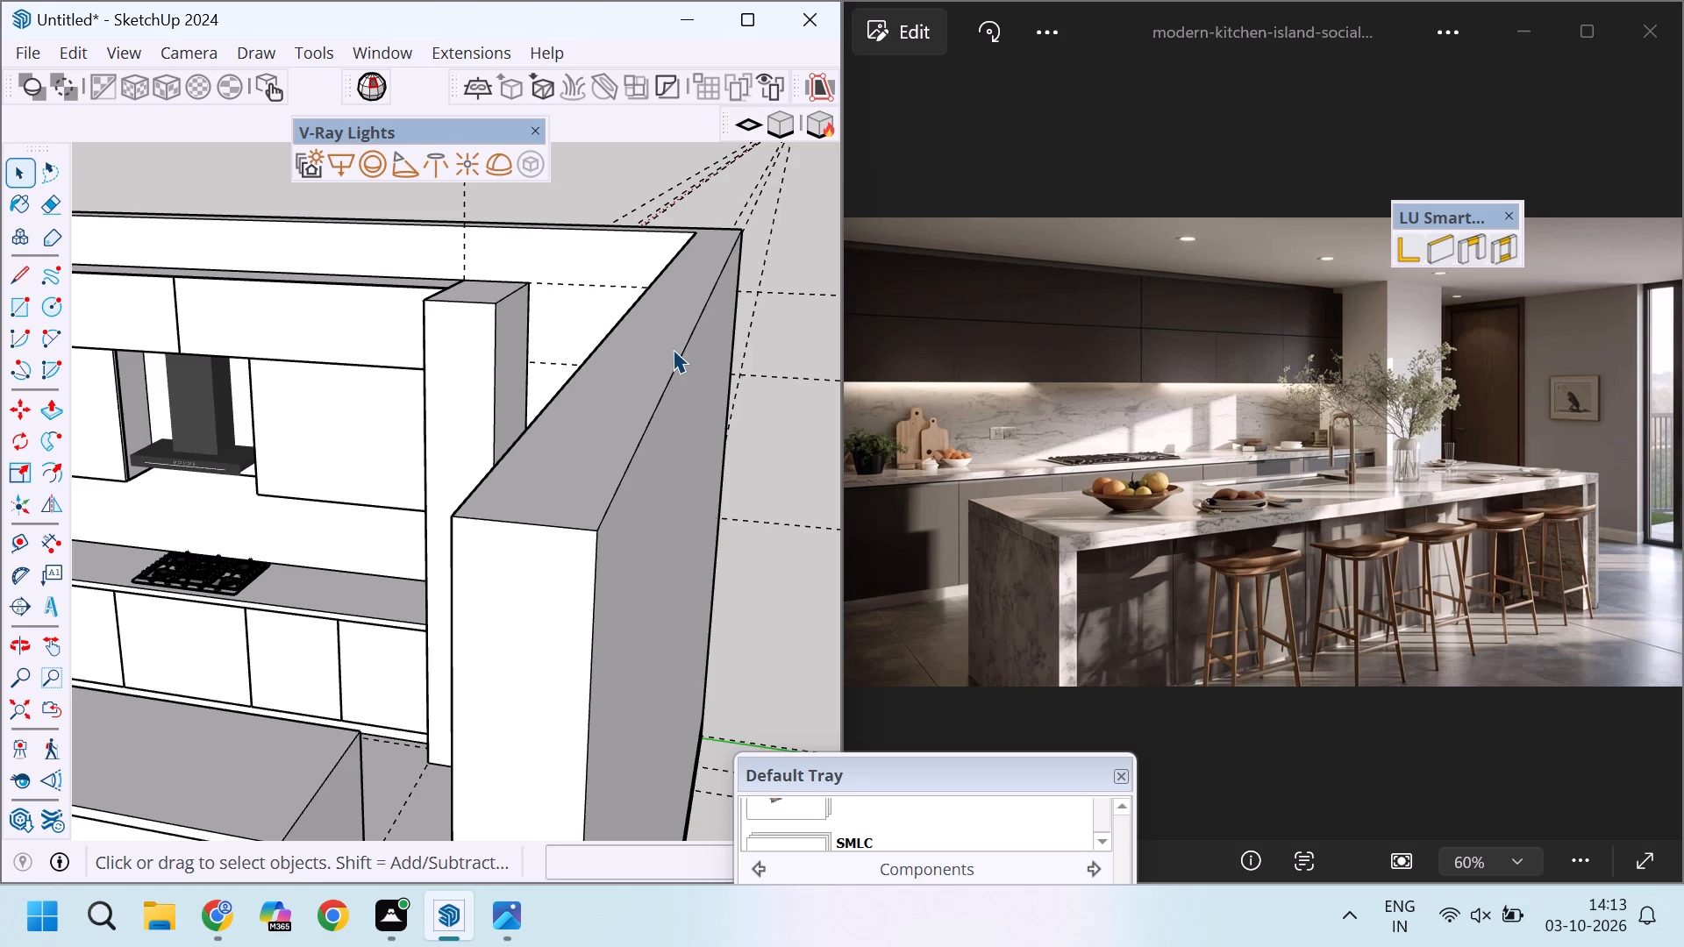
scroll(673, 349, up, 2)
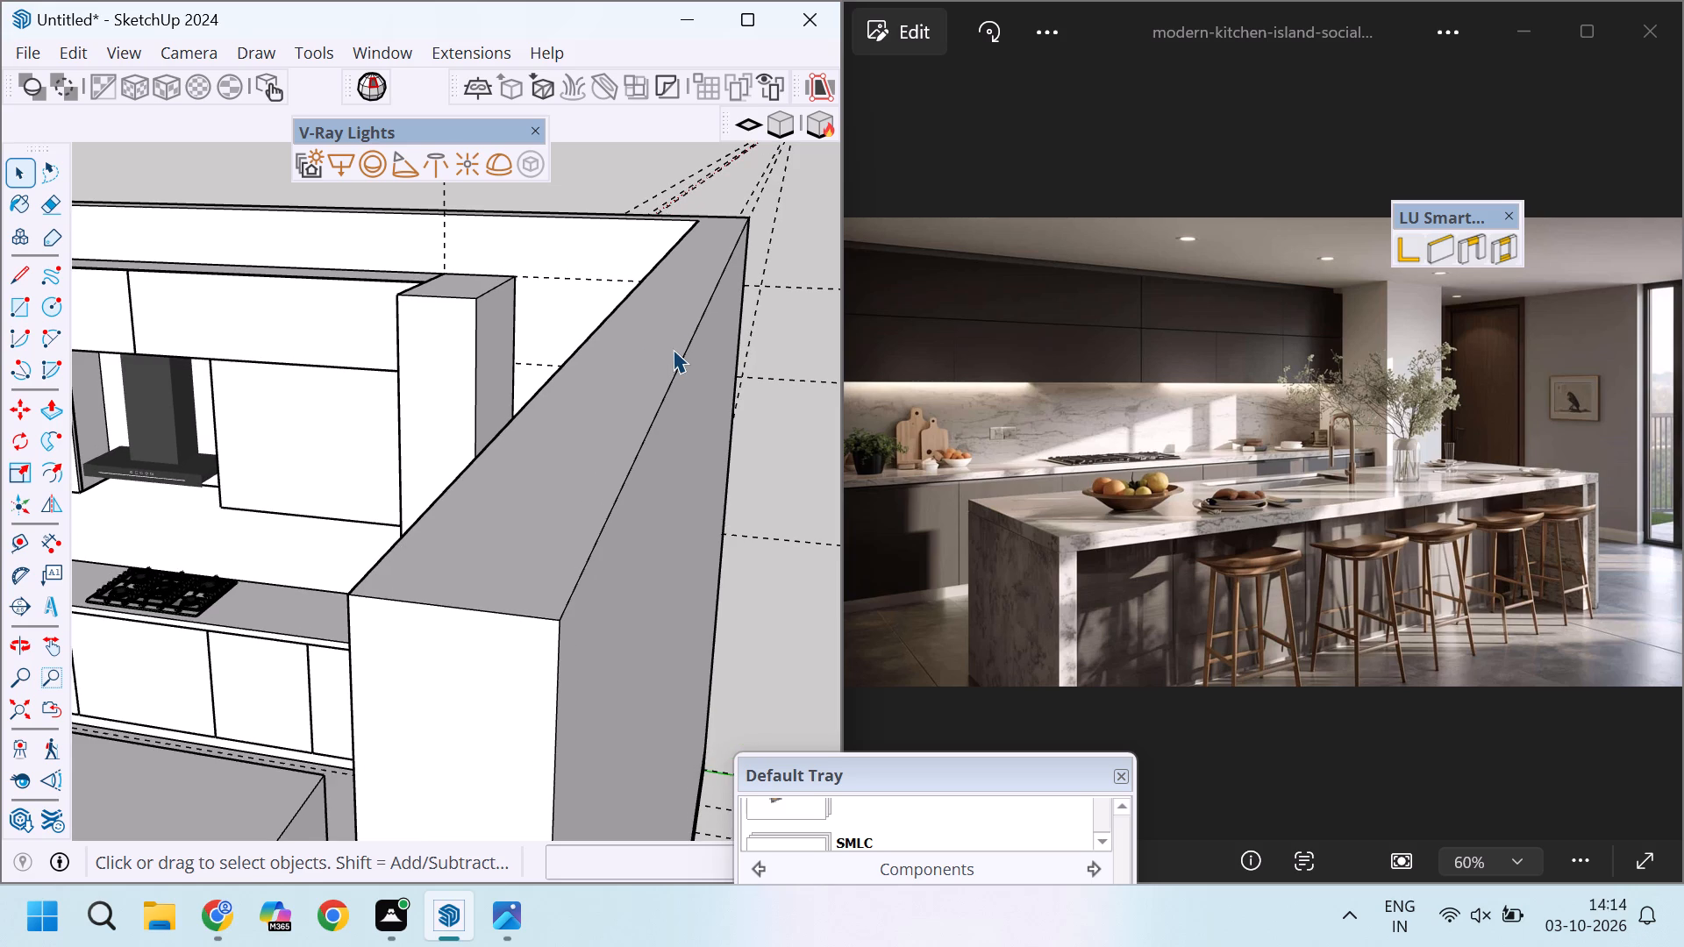
scroll(673, 349, up, 2)
scroll(673, 349, down, 1)
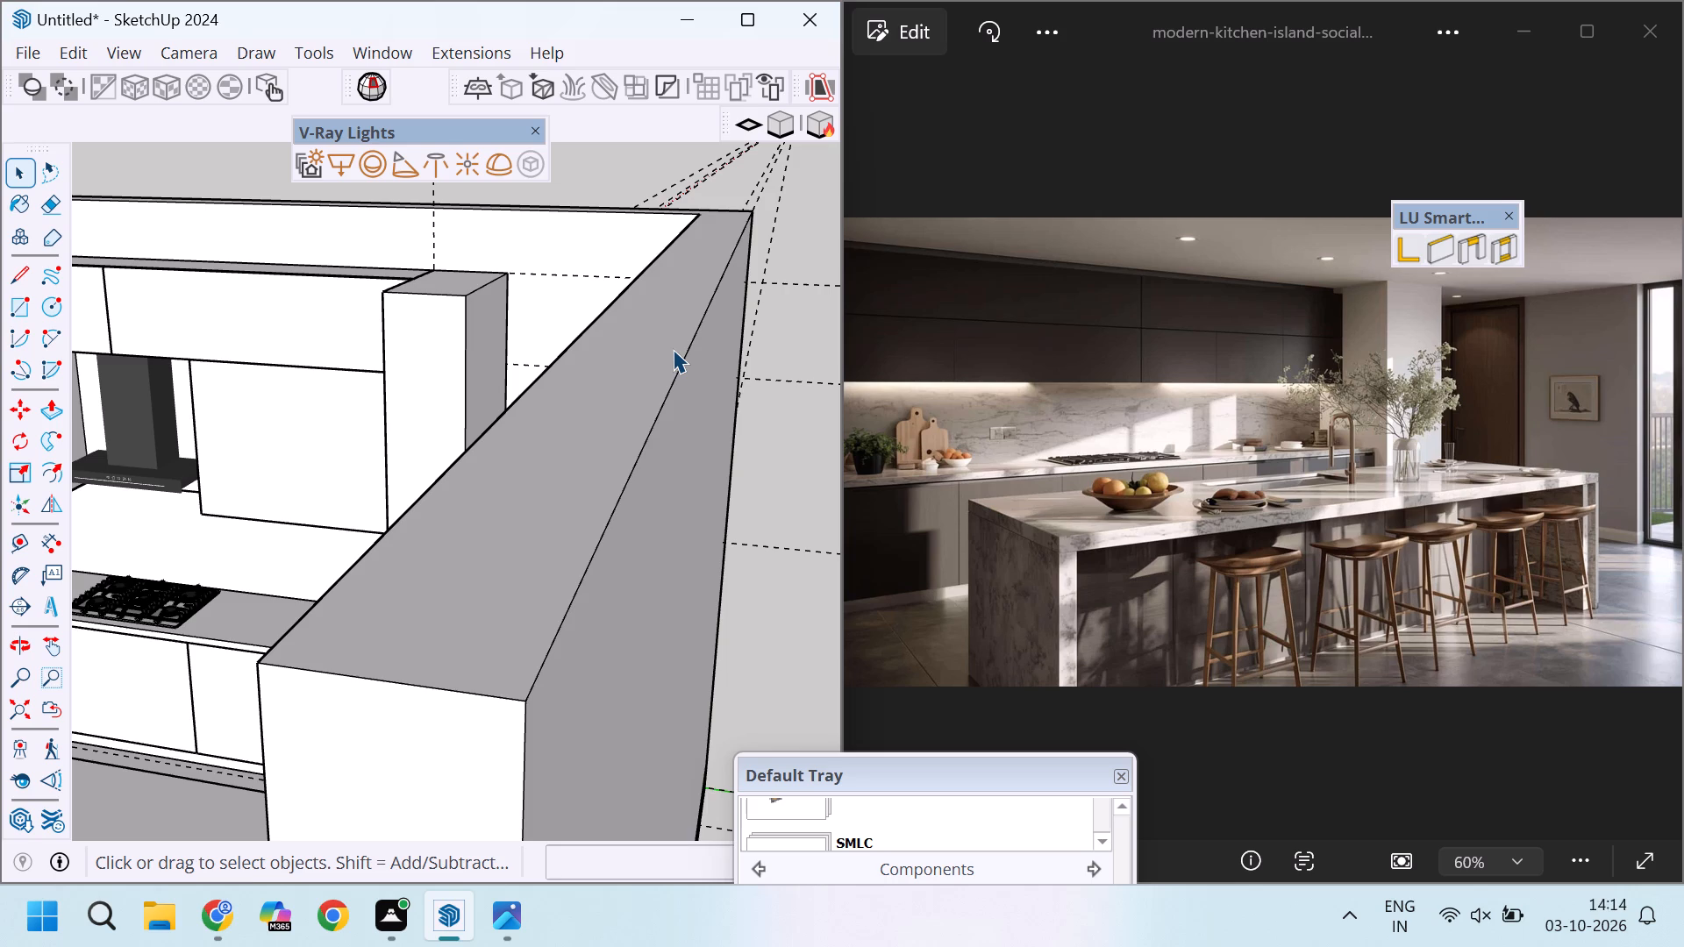
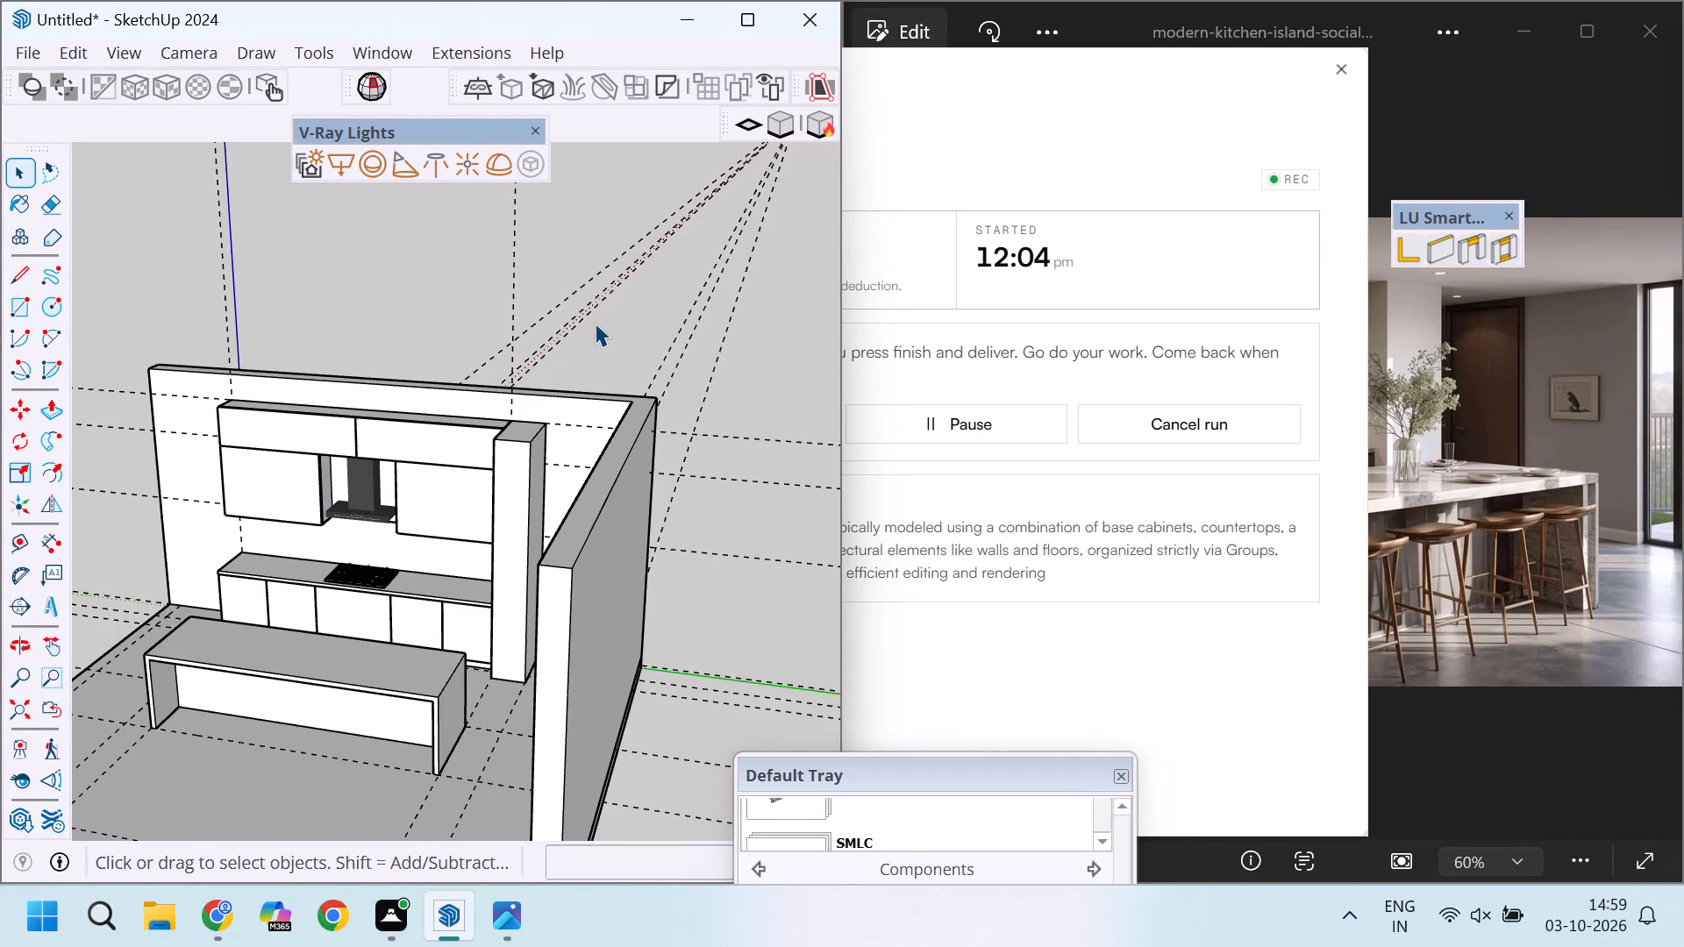
Compare the modelled cabinets, range hood, cooktop and island with the reference kitchen photo.
scroll(594, 324, down, 6)
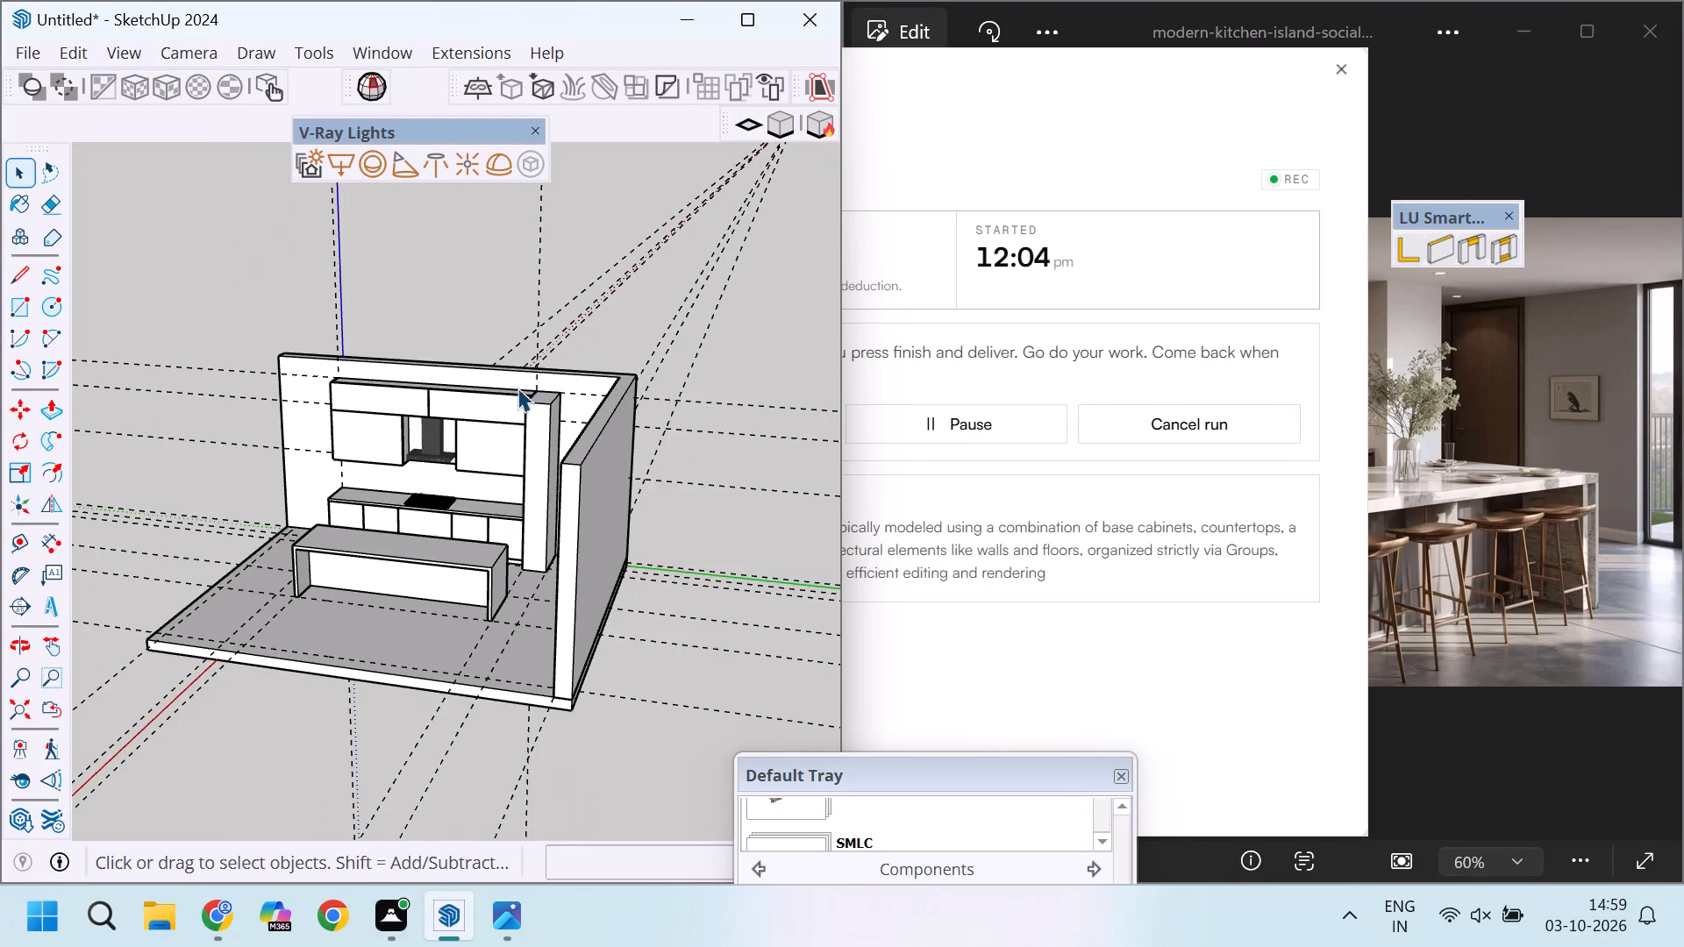
middle_drag(493, 409, 667, 415)
scroll(493, 410, up, 1)
scroll(668, 415, up, 3)
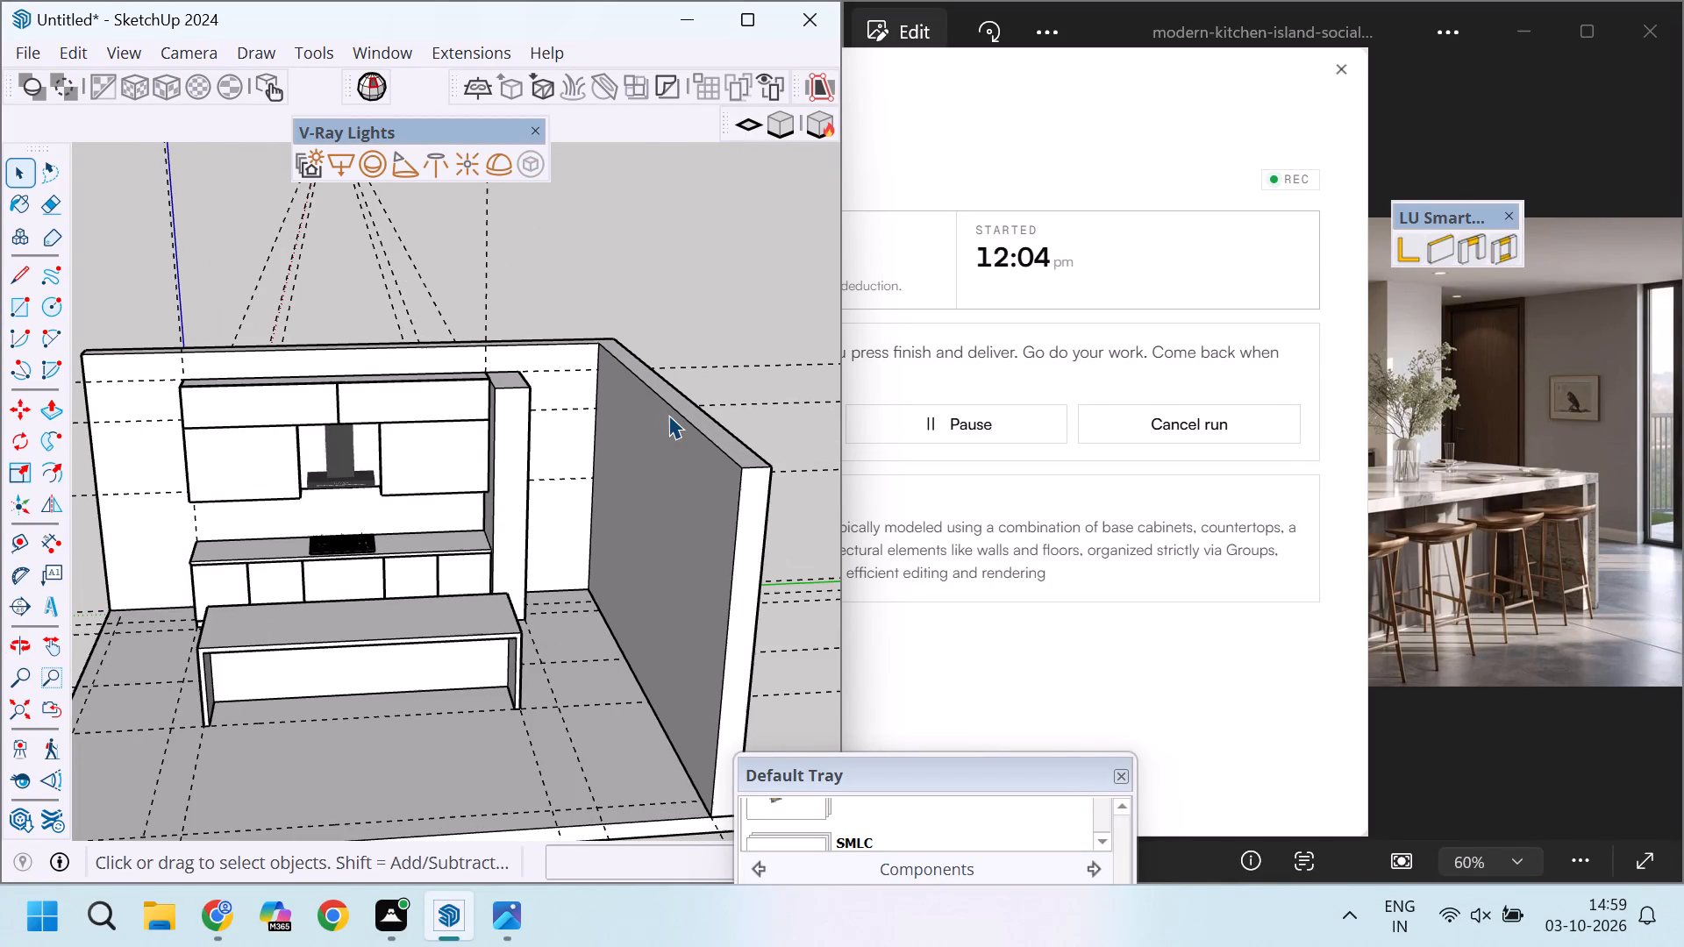
scroll(668, 415, down, 10)
scroll(606, 452, up, 5)
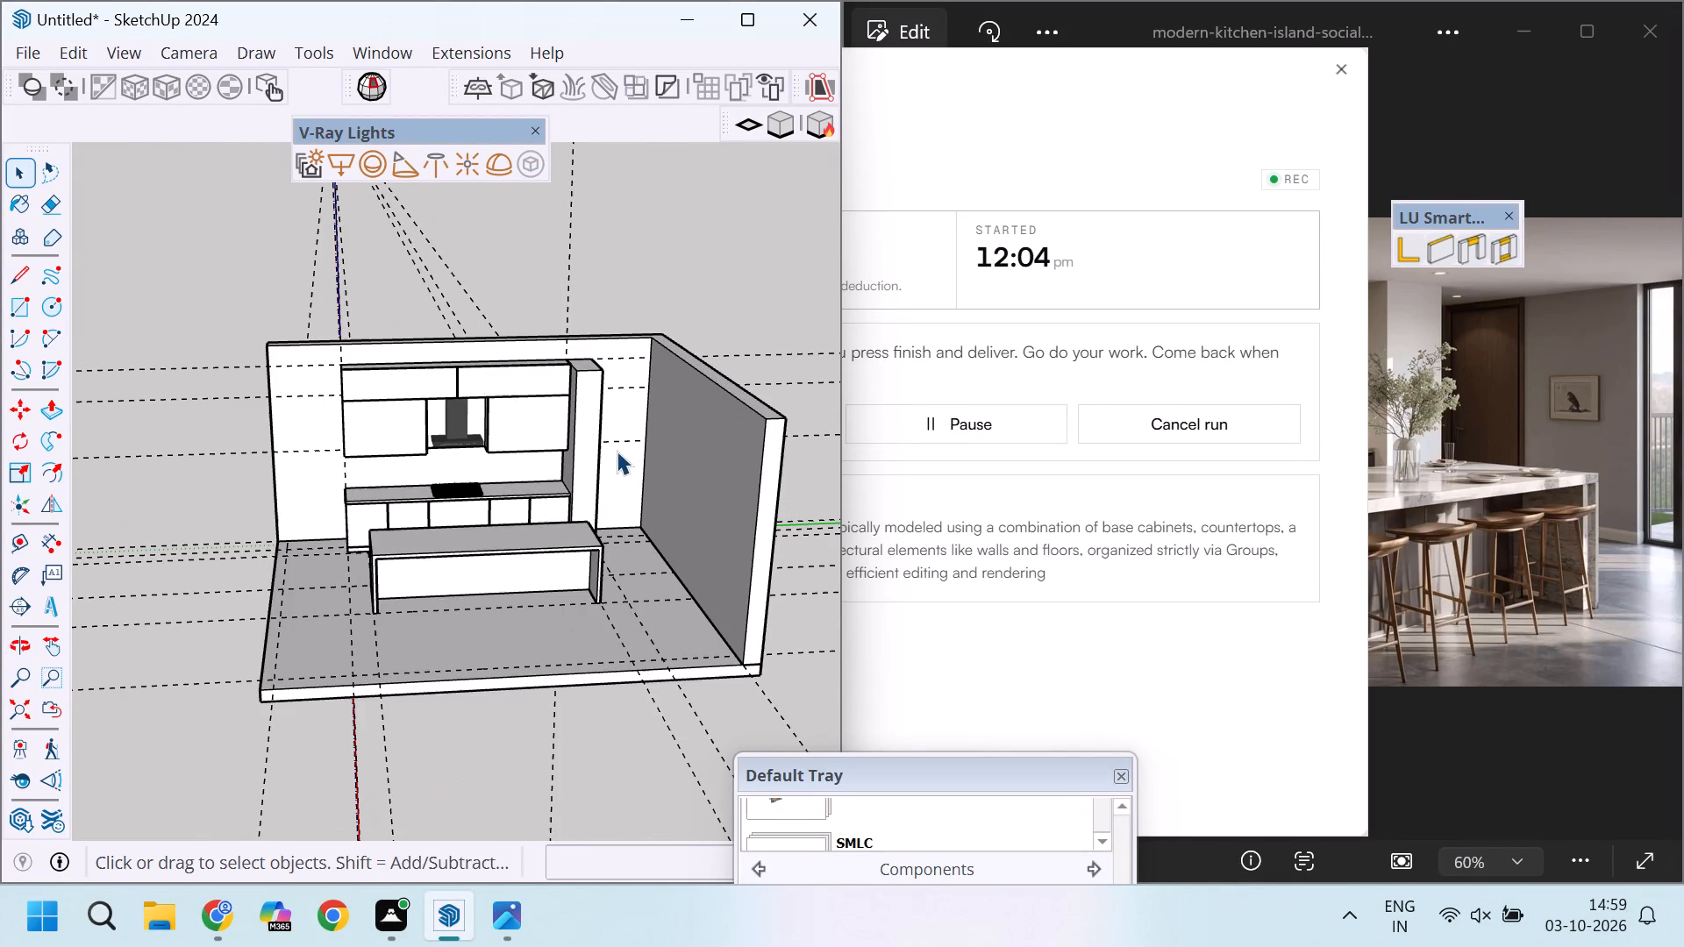
scroll(478, 431, down, 5)
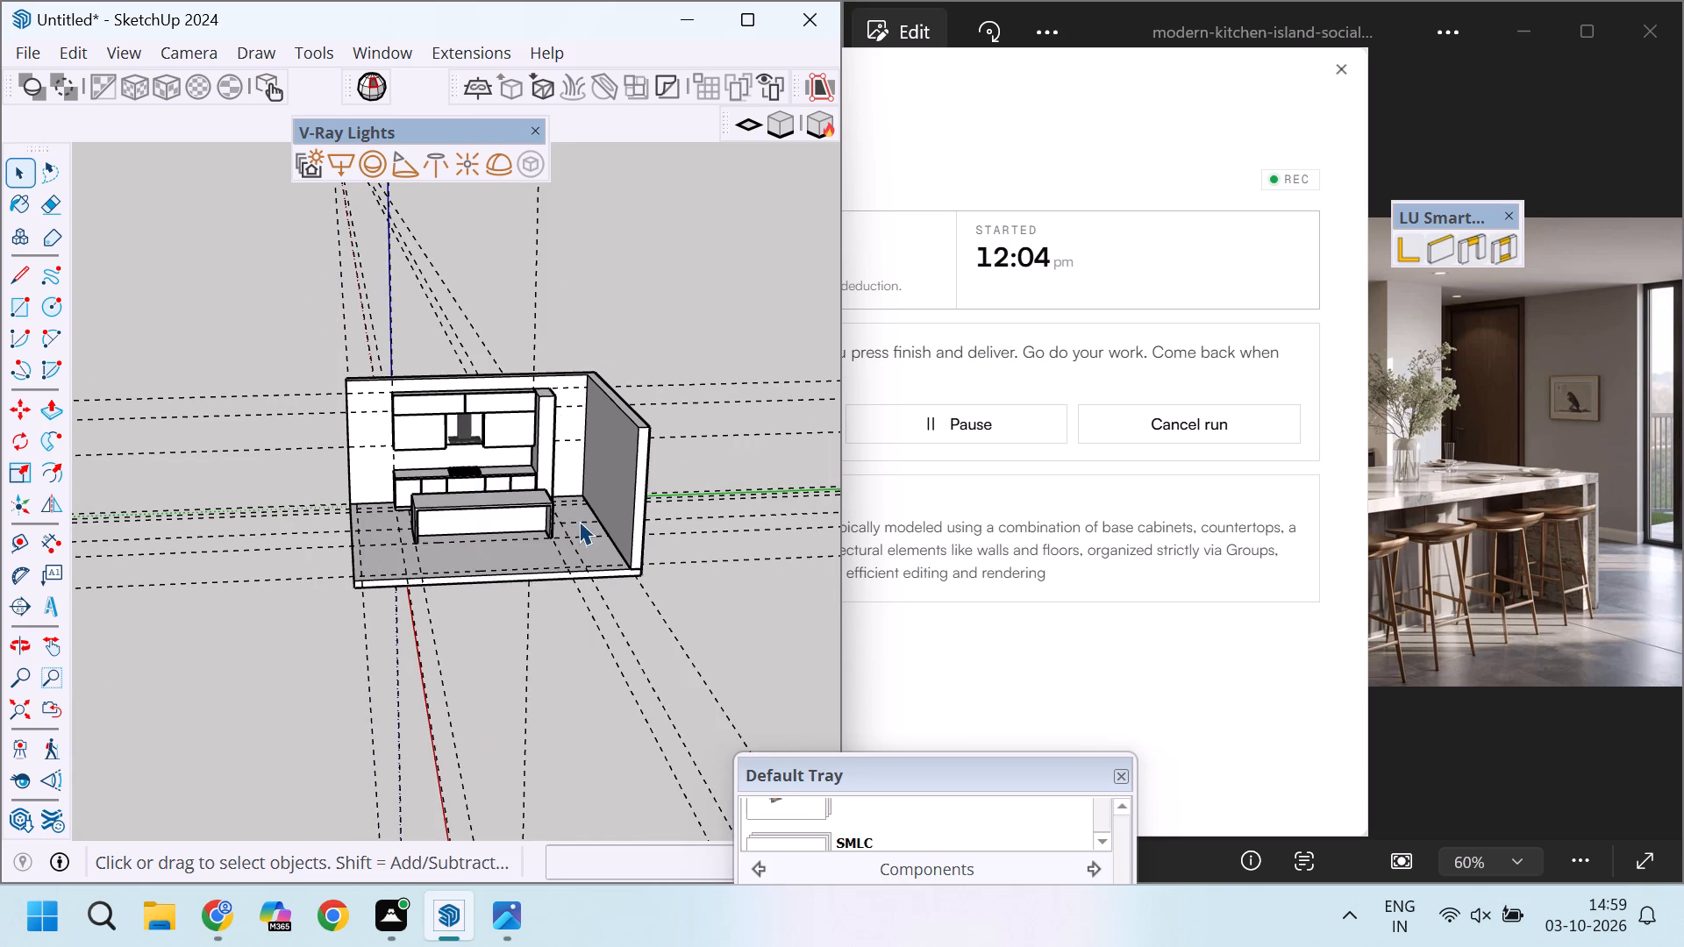
scroll(579, 521, down, 3)
scroll(544, 488, up, 4)
click(1509, 401)
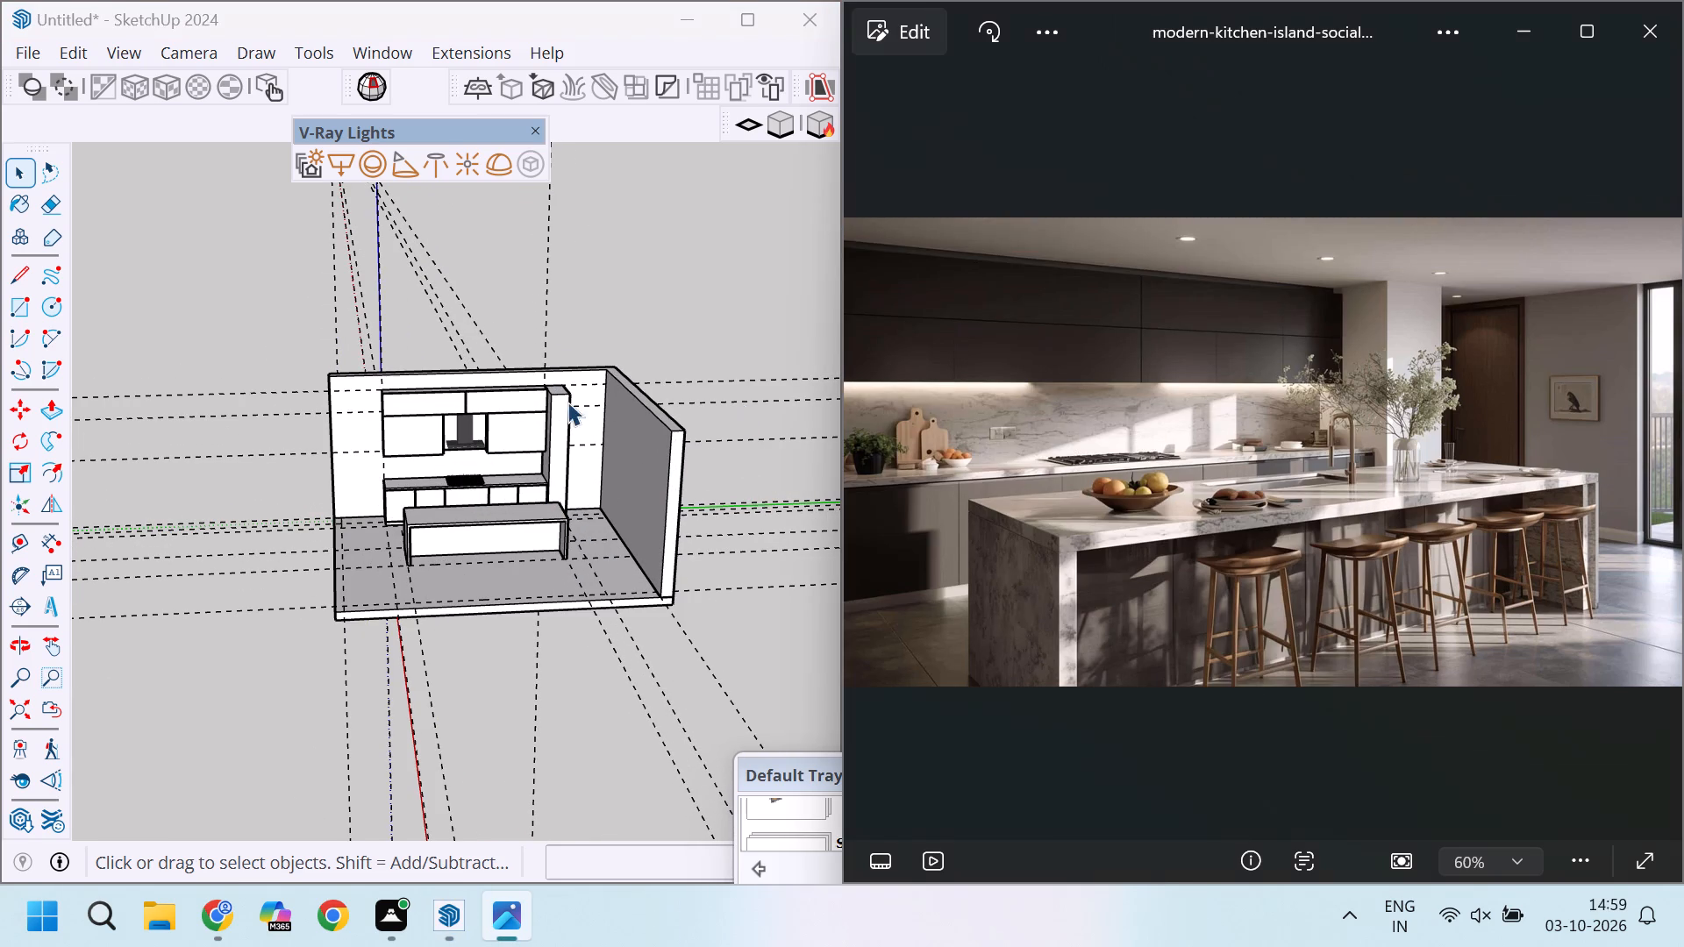
scroll(466, 445, up, 12)
scroll(458, 445, down, 5)
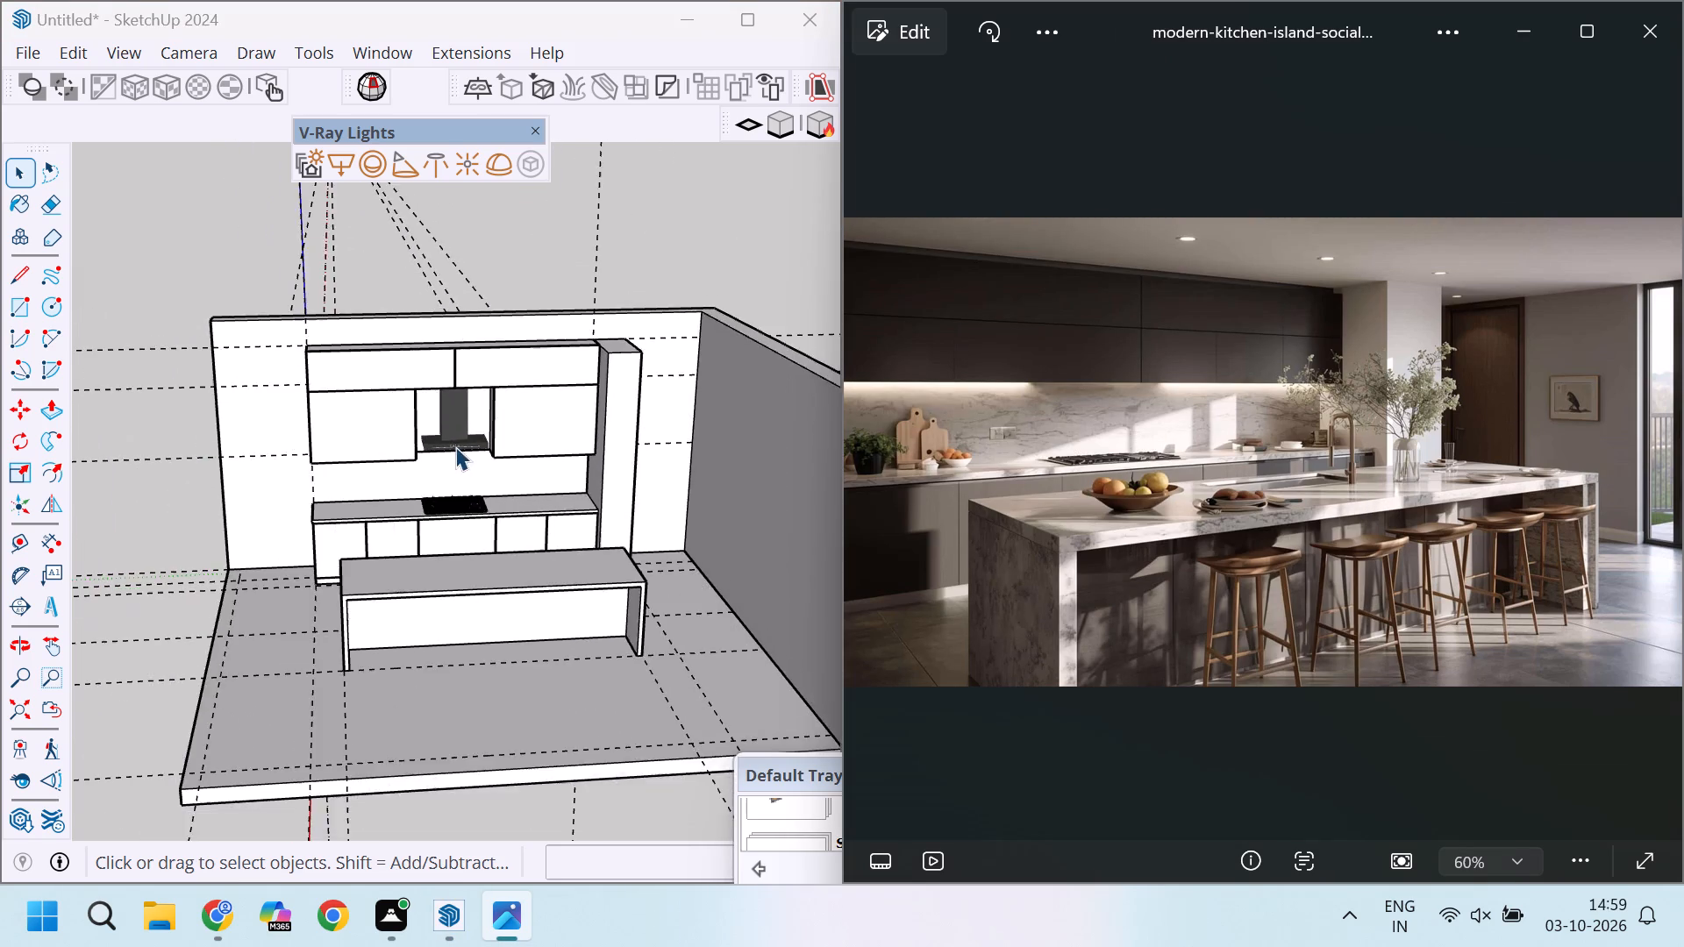
scroll(474, 460, up, 16)
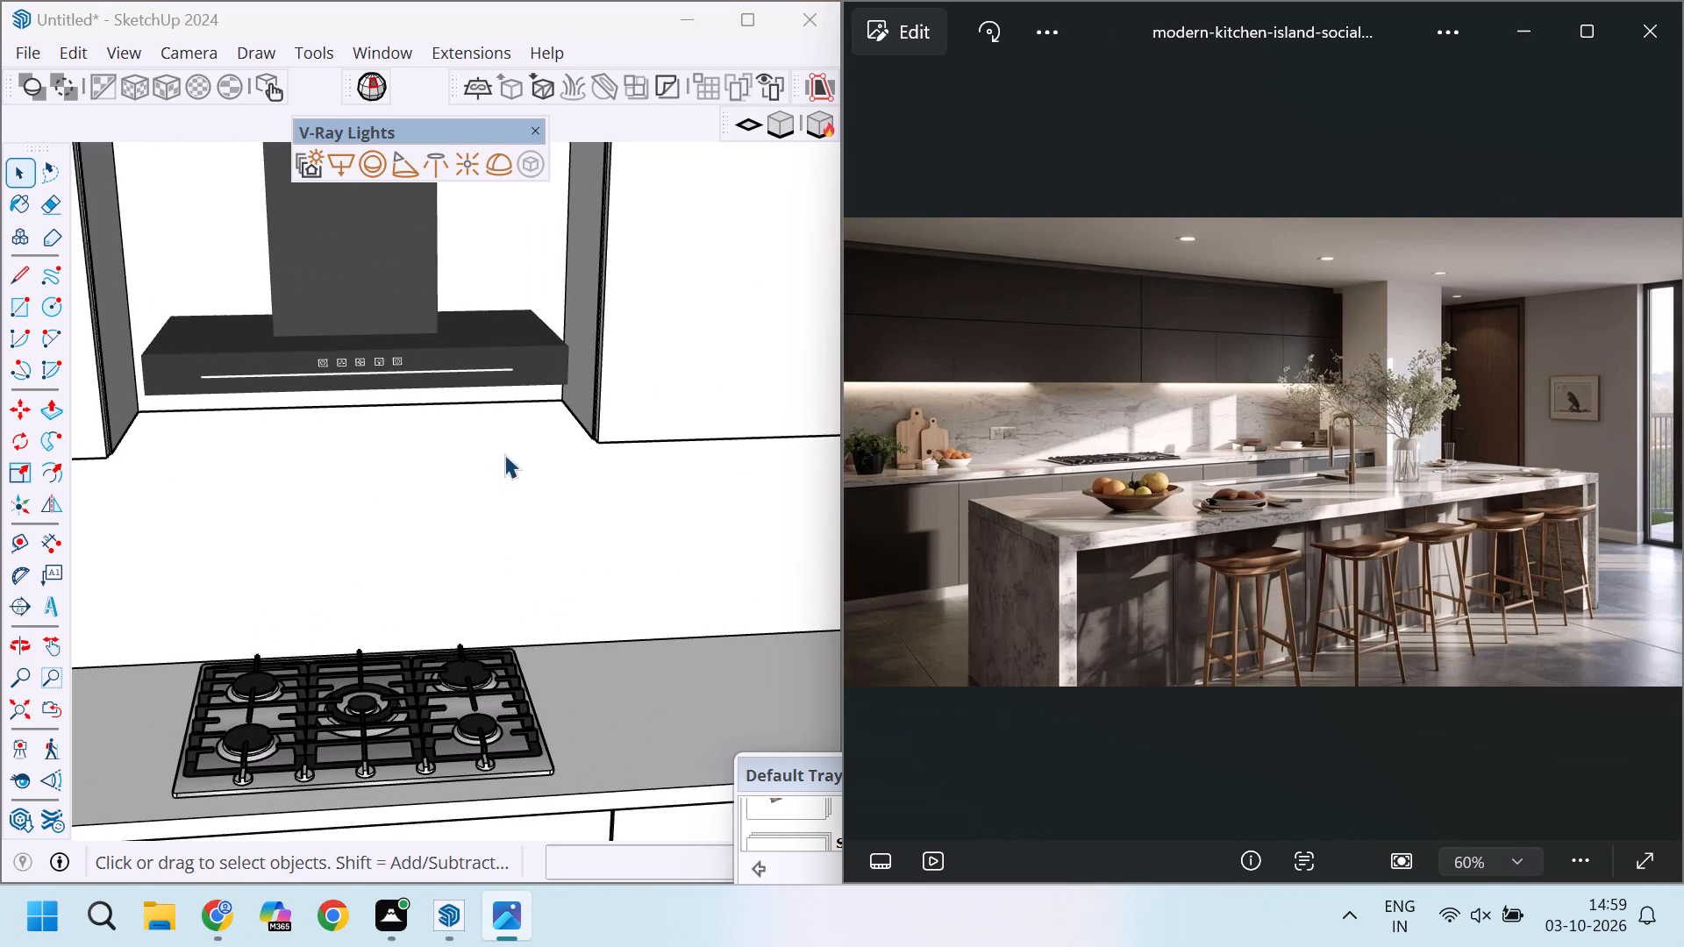
middle_drag(519, 450, 331, 380)
scroll(331, 380, down, 11)
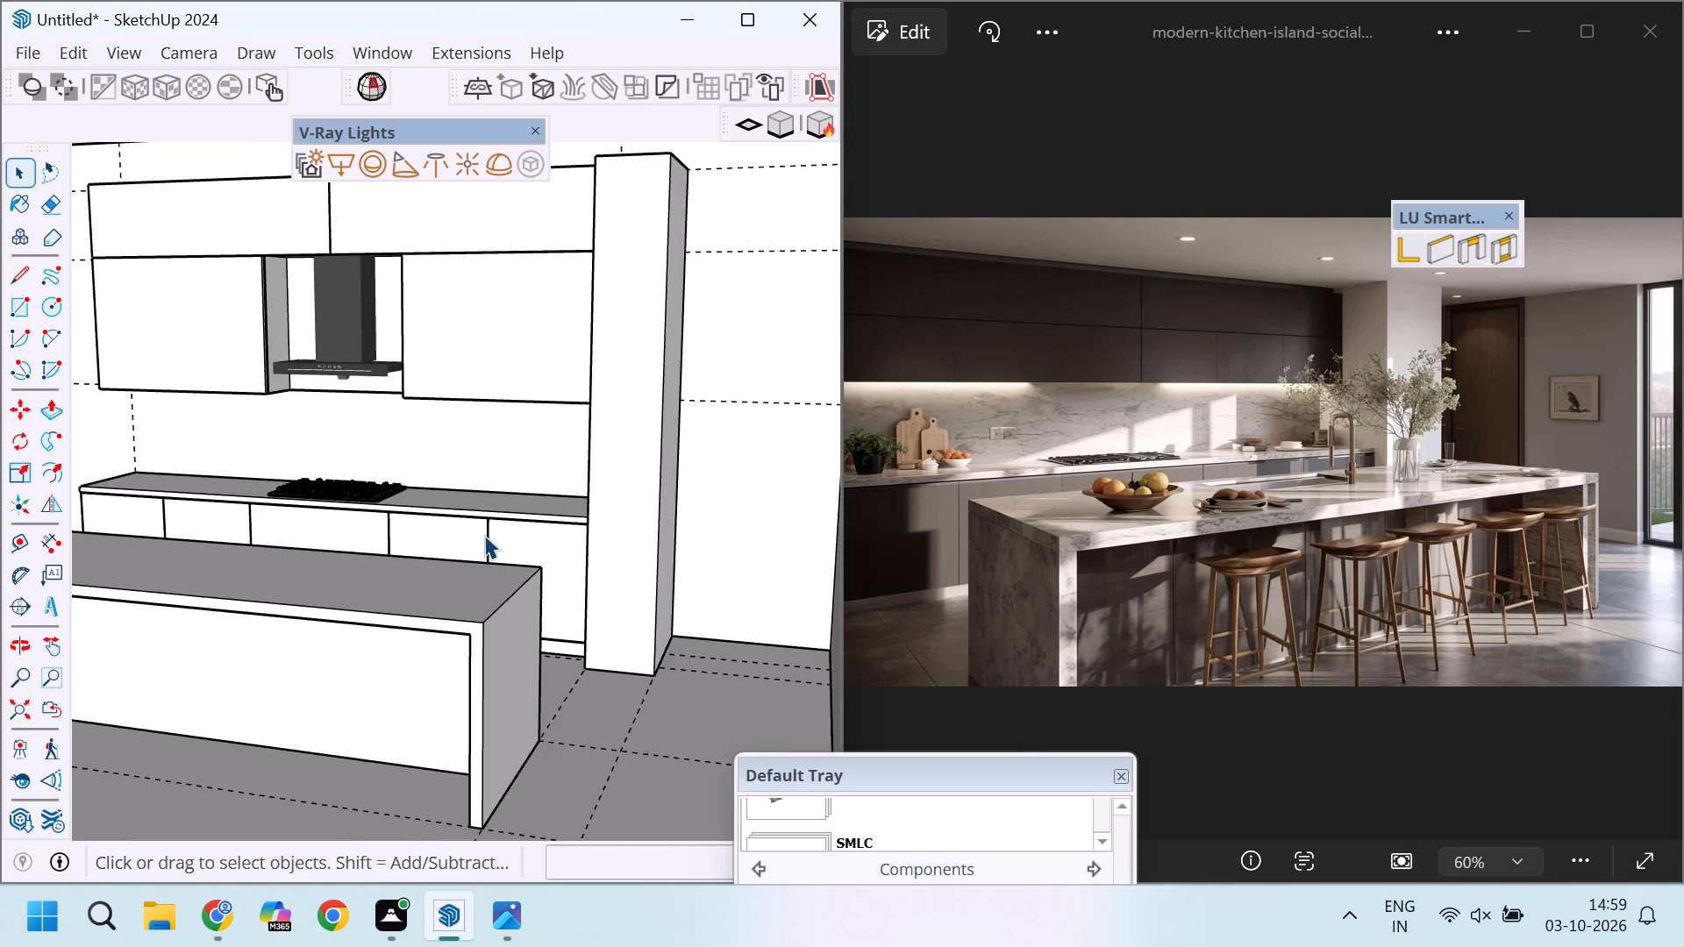
scroll(484, 535, up, 5)
scroll(485, 537, down, 11)
middle_drag(453, 555, 565, 615)
scroll(551, 596, up, 2)
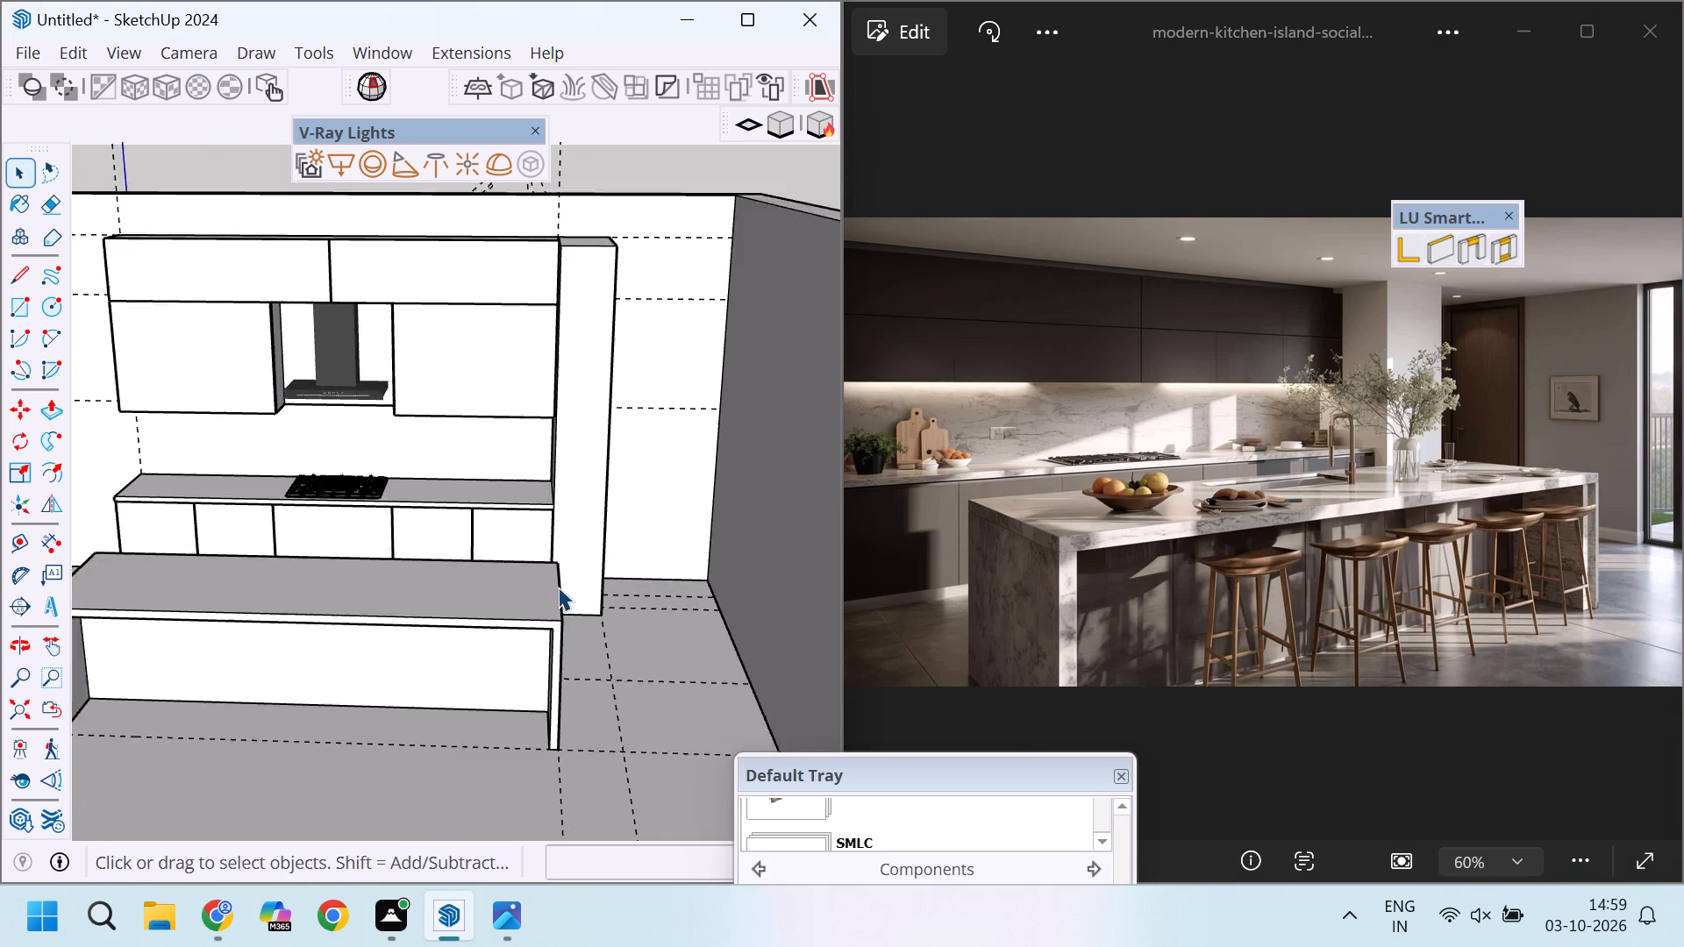
scroll(558, 587, up, 10)
scroll(574, 591, down, 16)
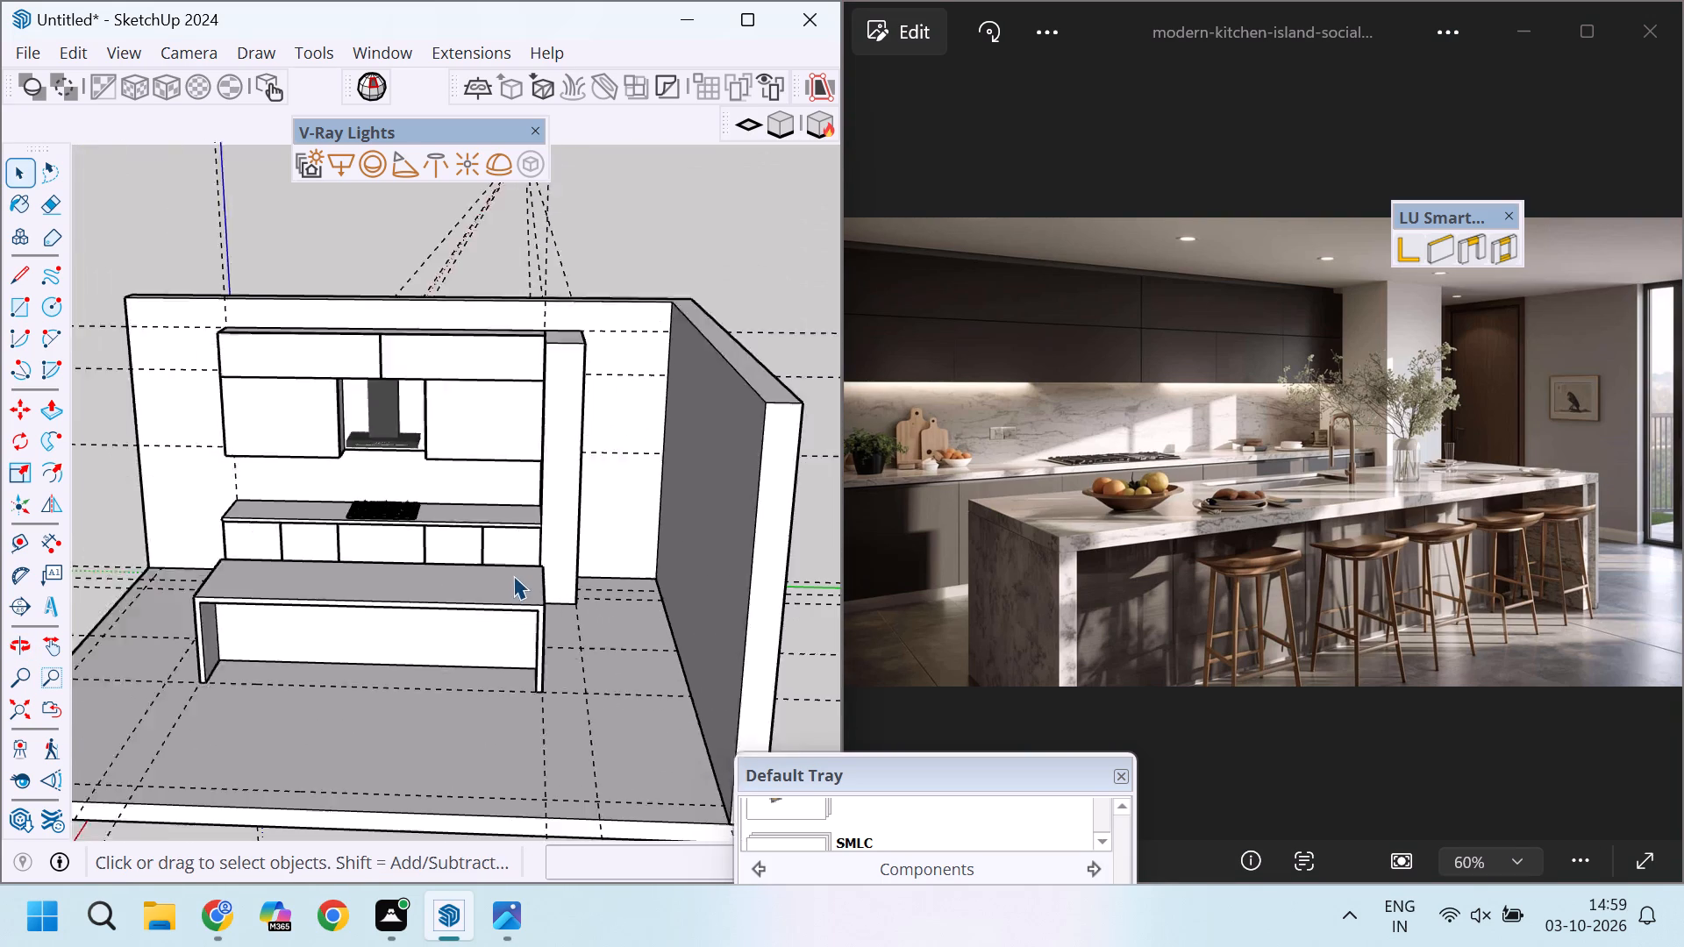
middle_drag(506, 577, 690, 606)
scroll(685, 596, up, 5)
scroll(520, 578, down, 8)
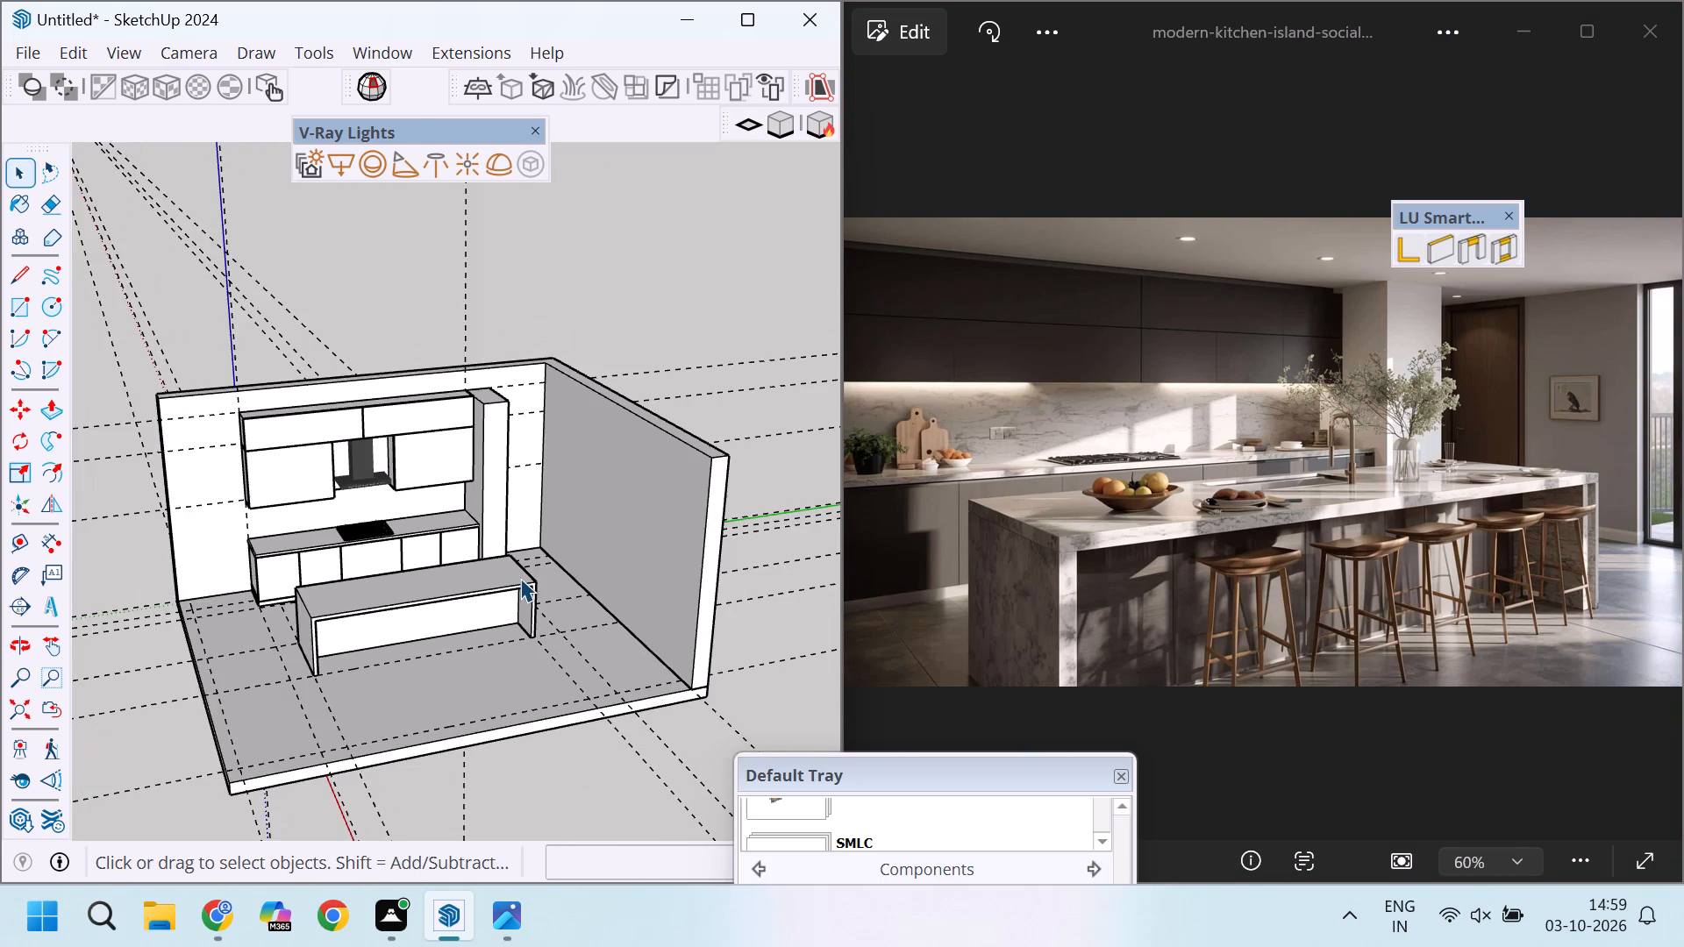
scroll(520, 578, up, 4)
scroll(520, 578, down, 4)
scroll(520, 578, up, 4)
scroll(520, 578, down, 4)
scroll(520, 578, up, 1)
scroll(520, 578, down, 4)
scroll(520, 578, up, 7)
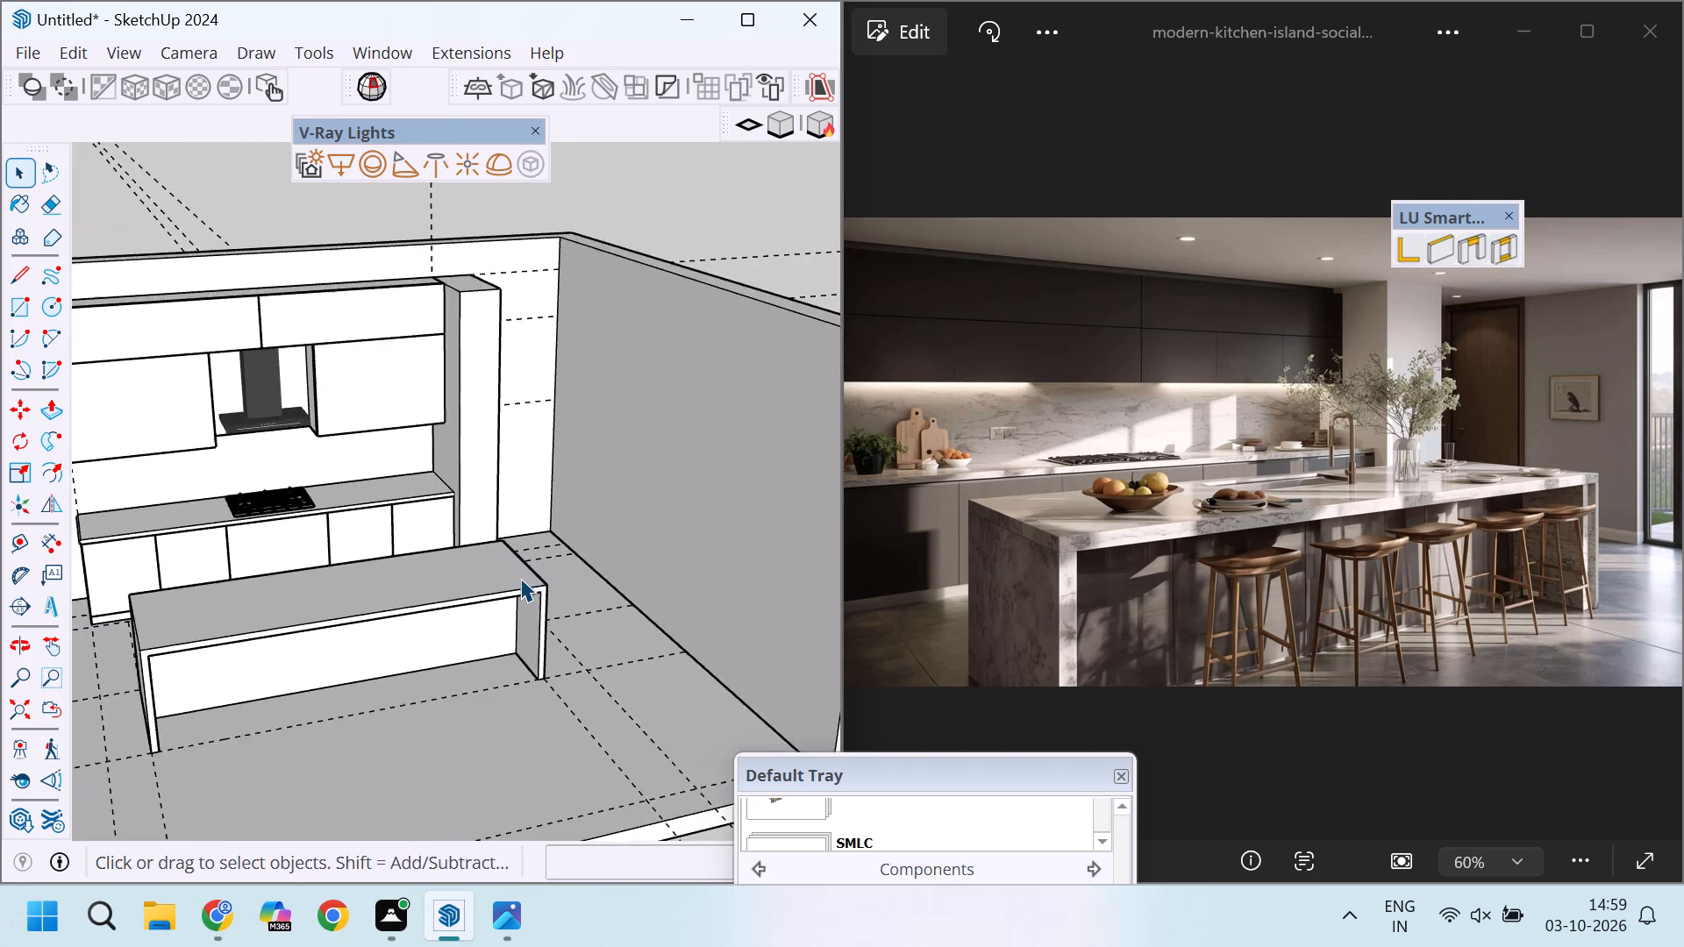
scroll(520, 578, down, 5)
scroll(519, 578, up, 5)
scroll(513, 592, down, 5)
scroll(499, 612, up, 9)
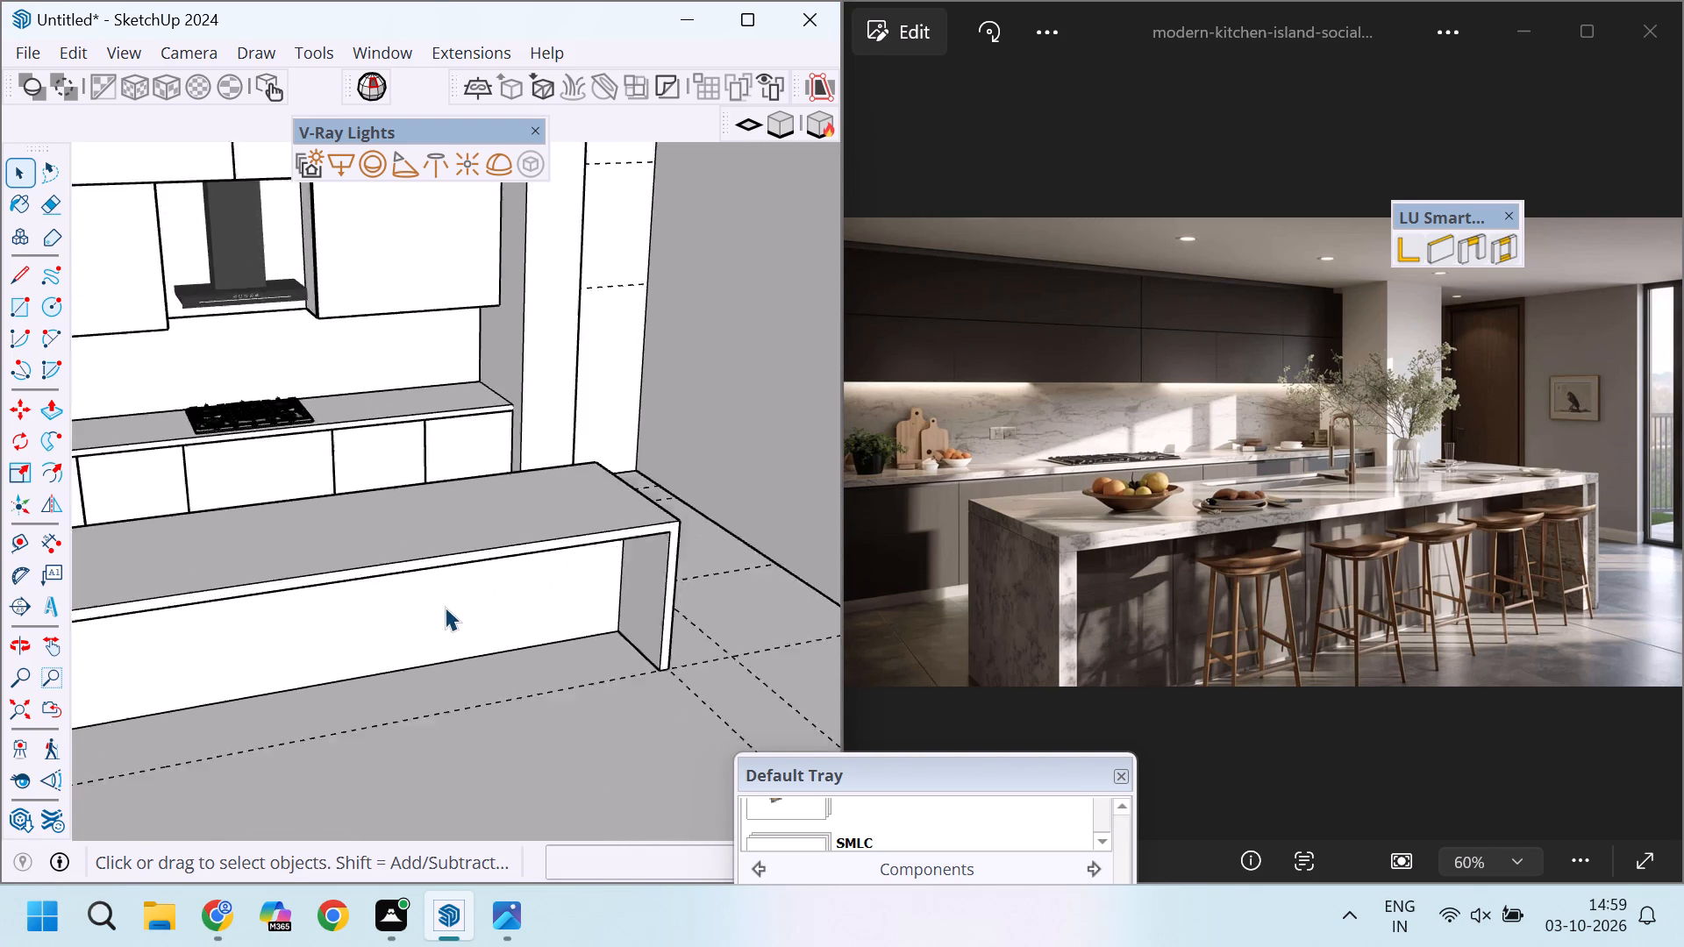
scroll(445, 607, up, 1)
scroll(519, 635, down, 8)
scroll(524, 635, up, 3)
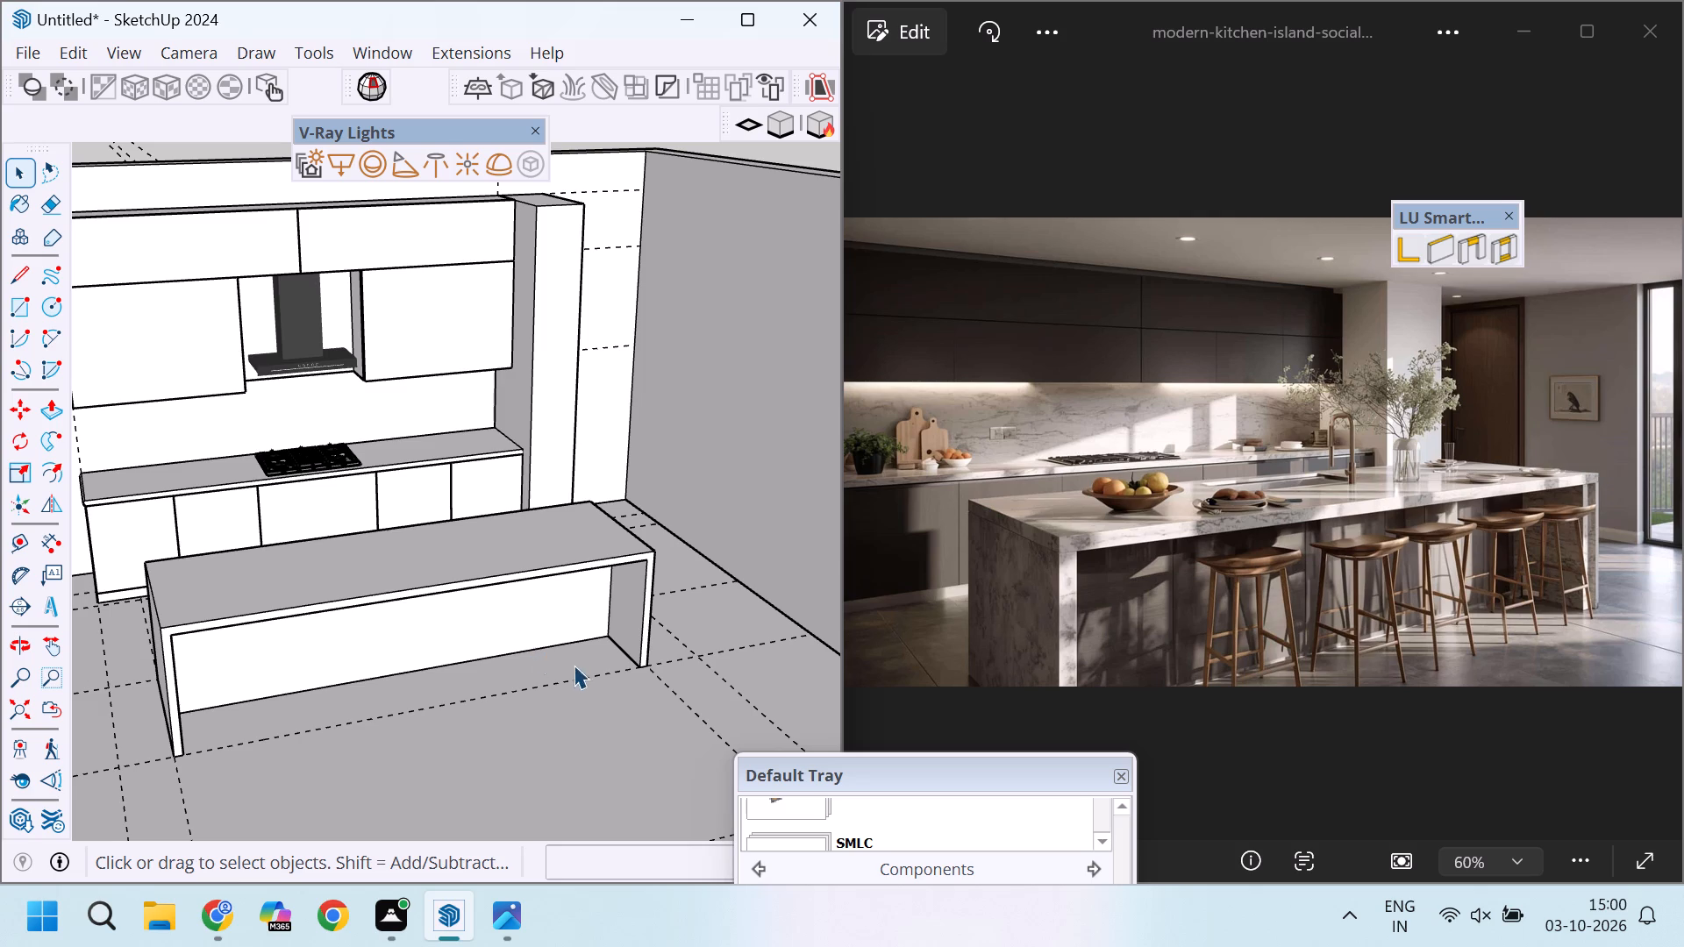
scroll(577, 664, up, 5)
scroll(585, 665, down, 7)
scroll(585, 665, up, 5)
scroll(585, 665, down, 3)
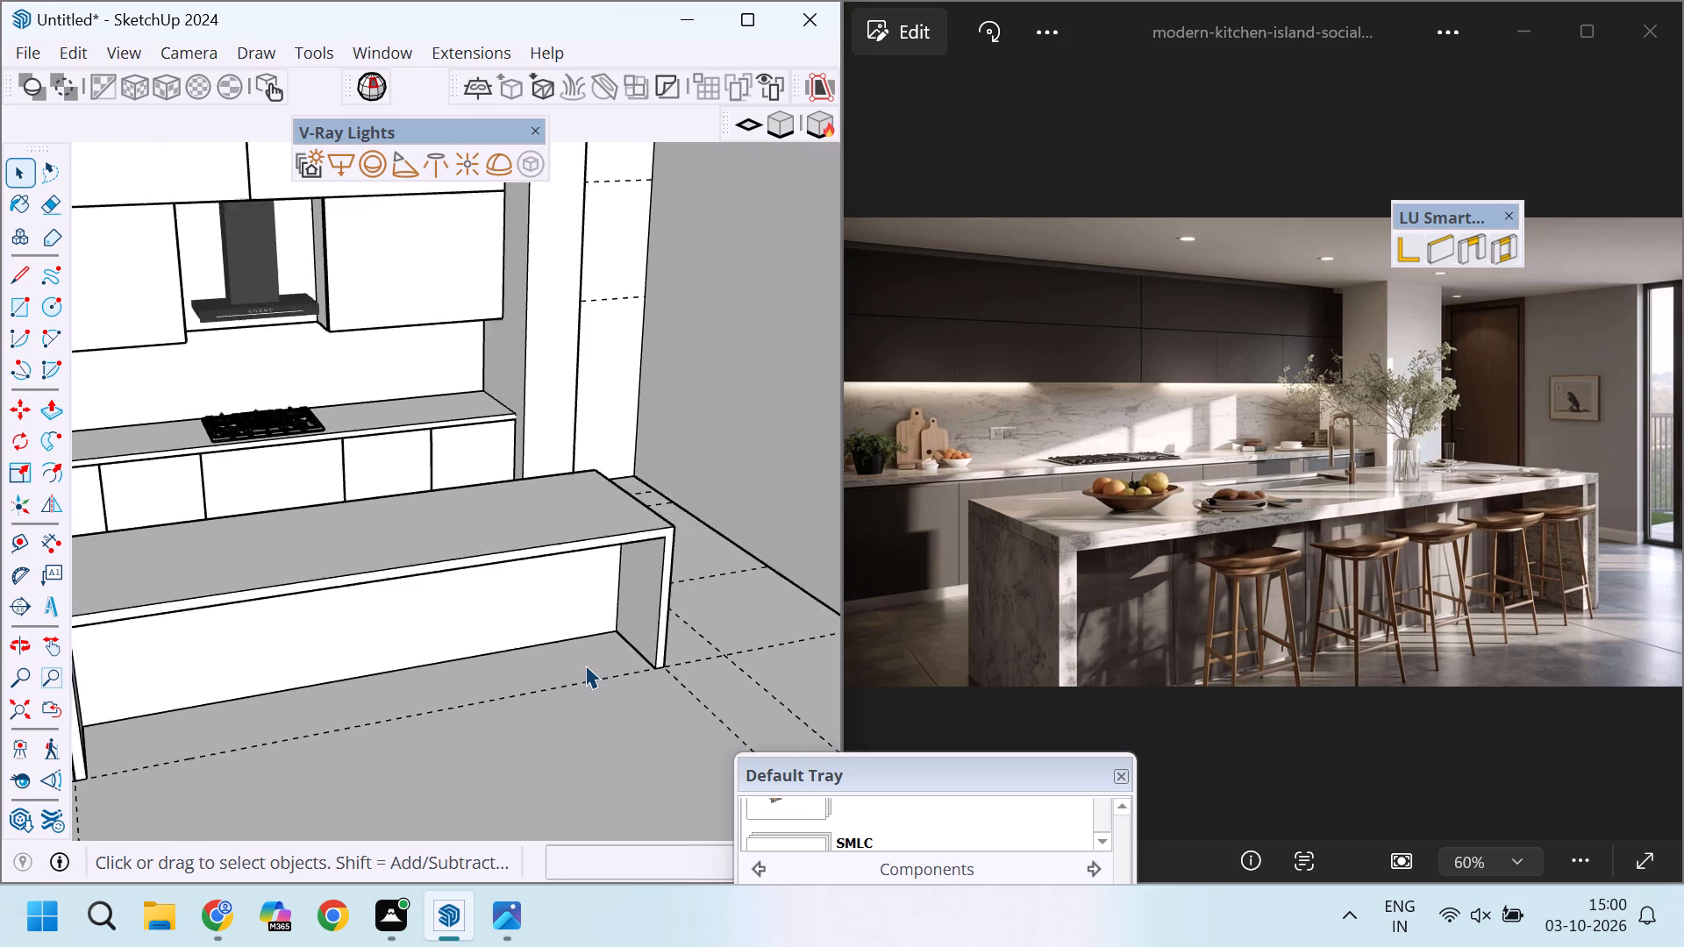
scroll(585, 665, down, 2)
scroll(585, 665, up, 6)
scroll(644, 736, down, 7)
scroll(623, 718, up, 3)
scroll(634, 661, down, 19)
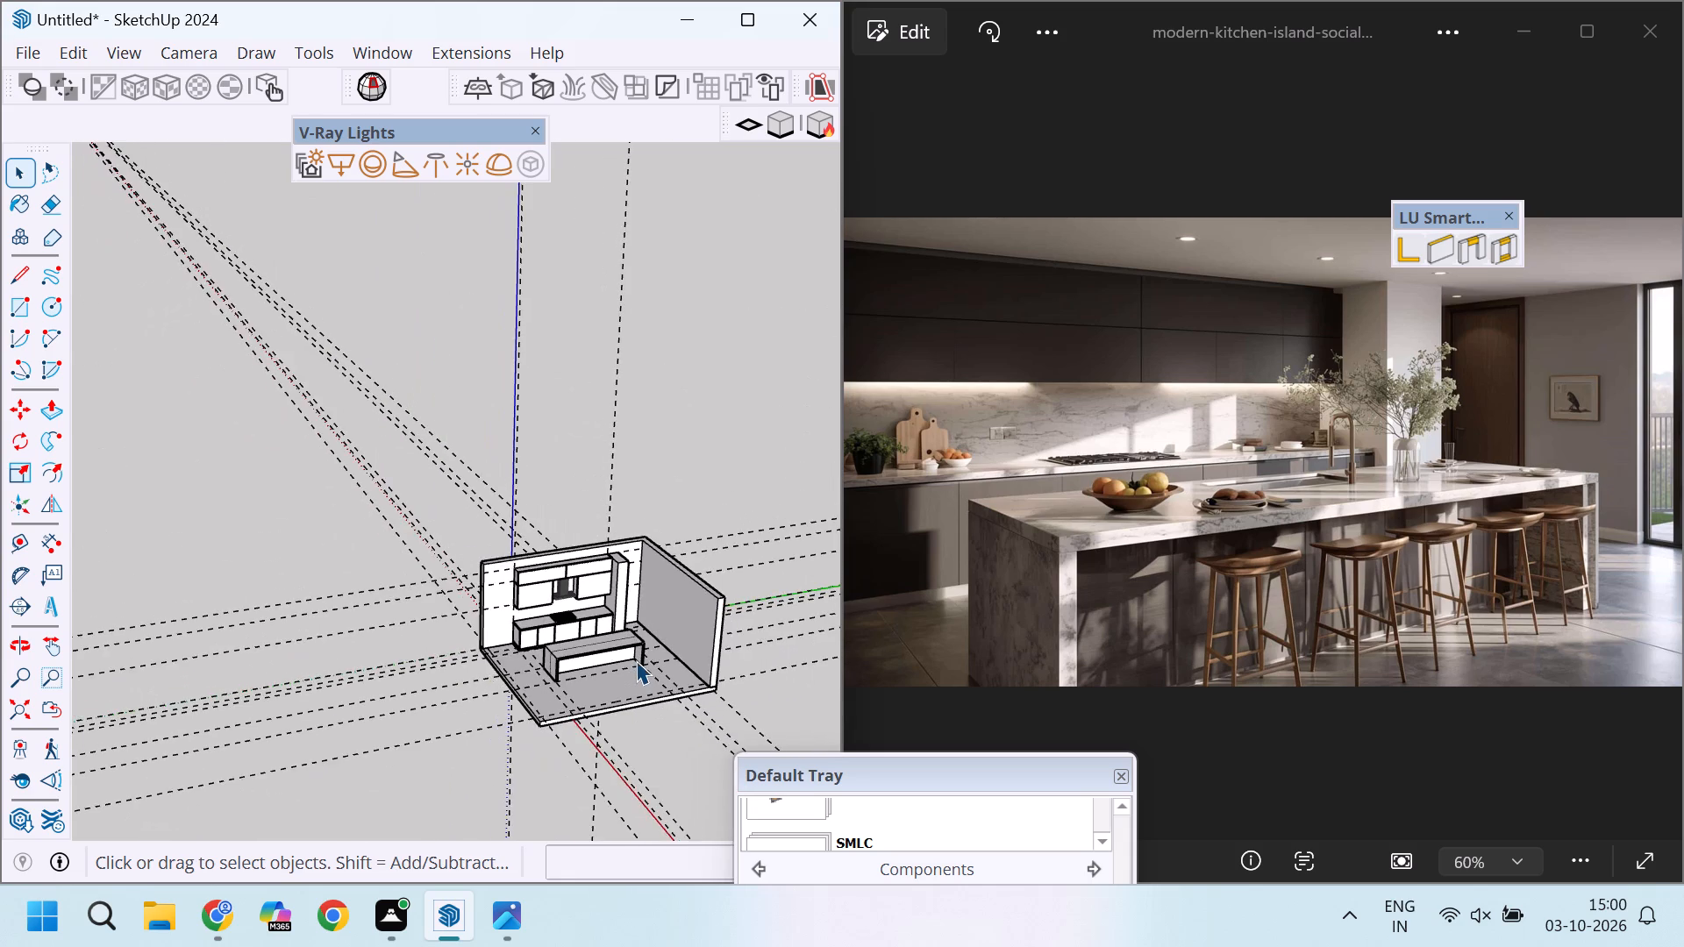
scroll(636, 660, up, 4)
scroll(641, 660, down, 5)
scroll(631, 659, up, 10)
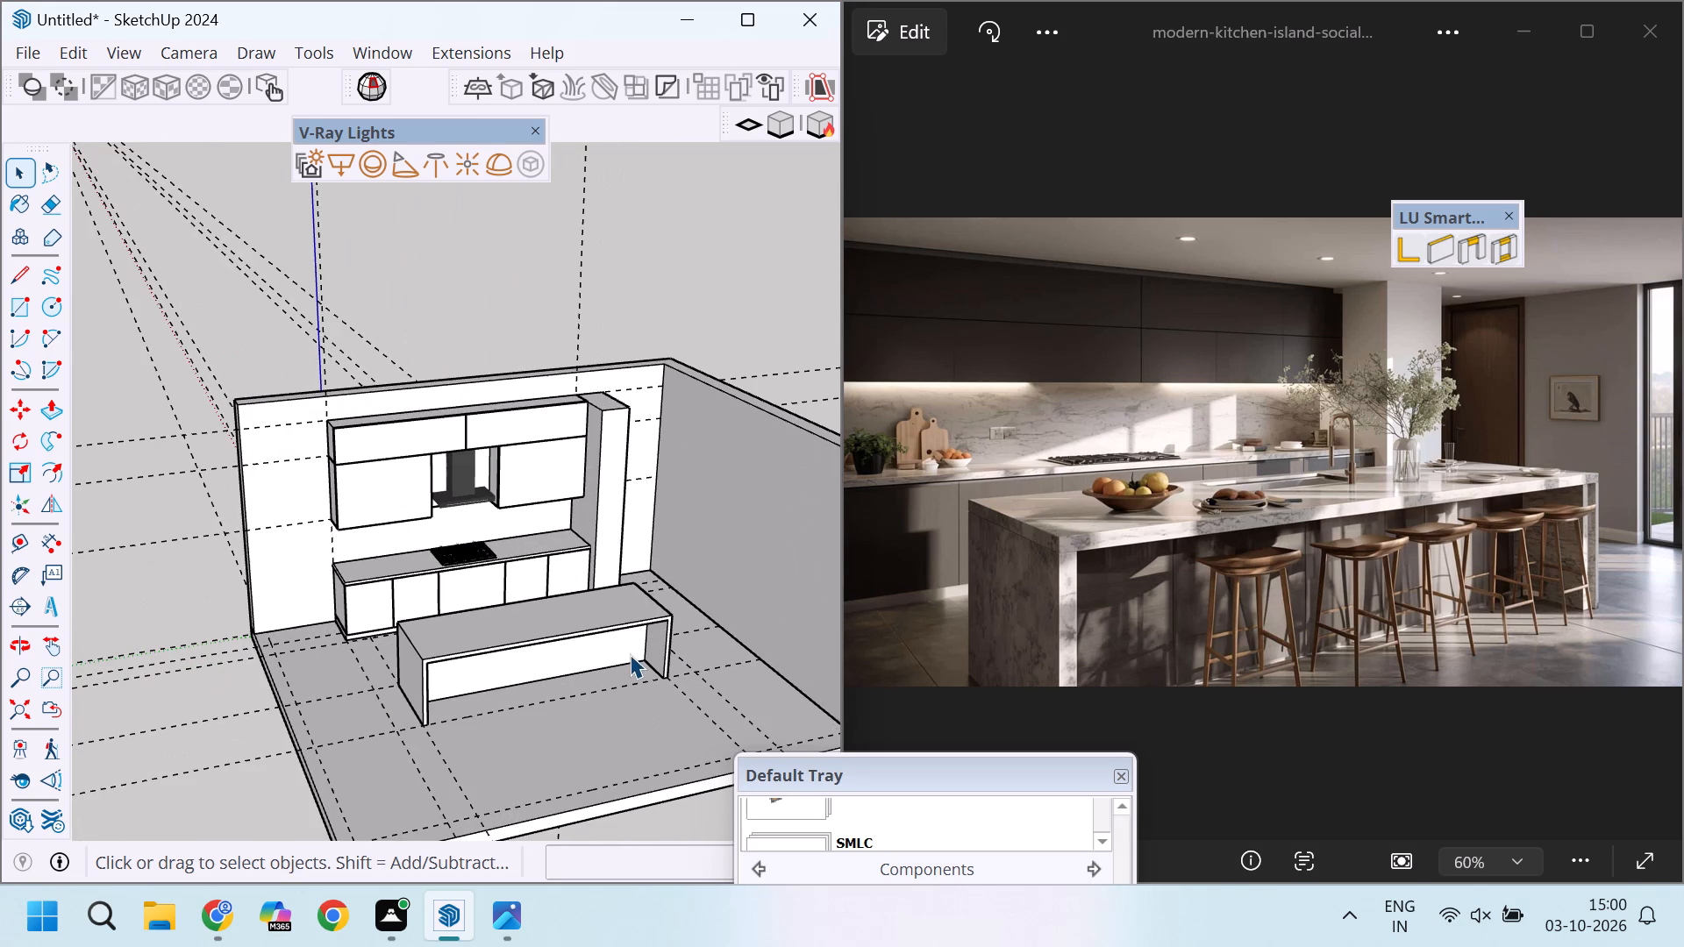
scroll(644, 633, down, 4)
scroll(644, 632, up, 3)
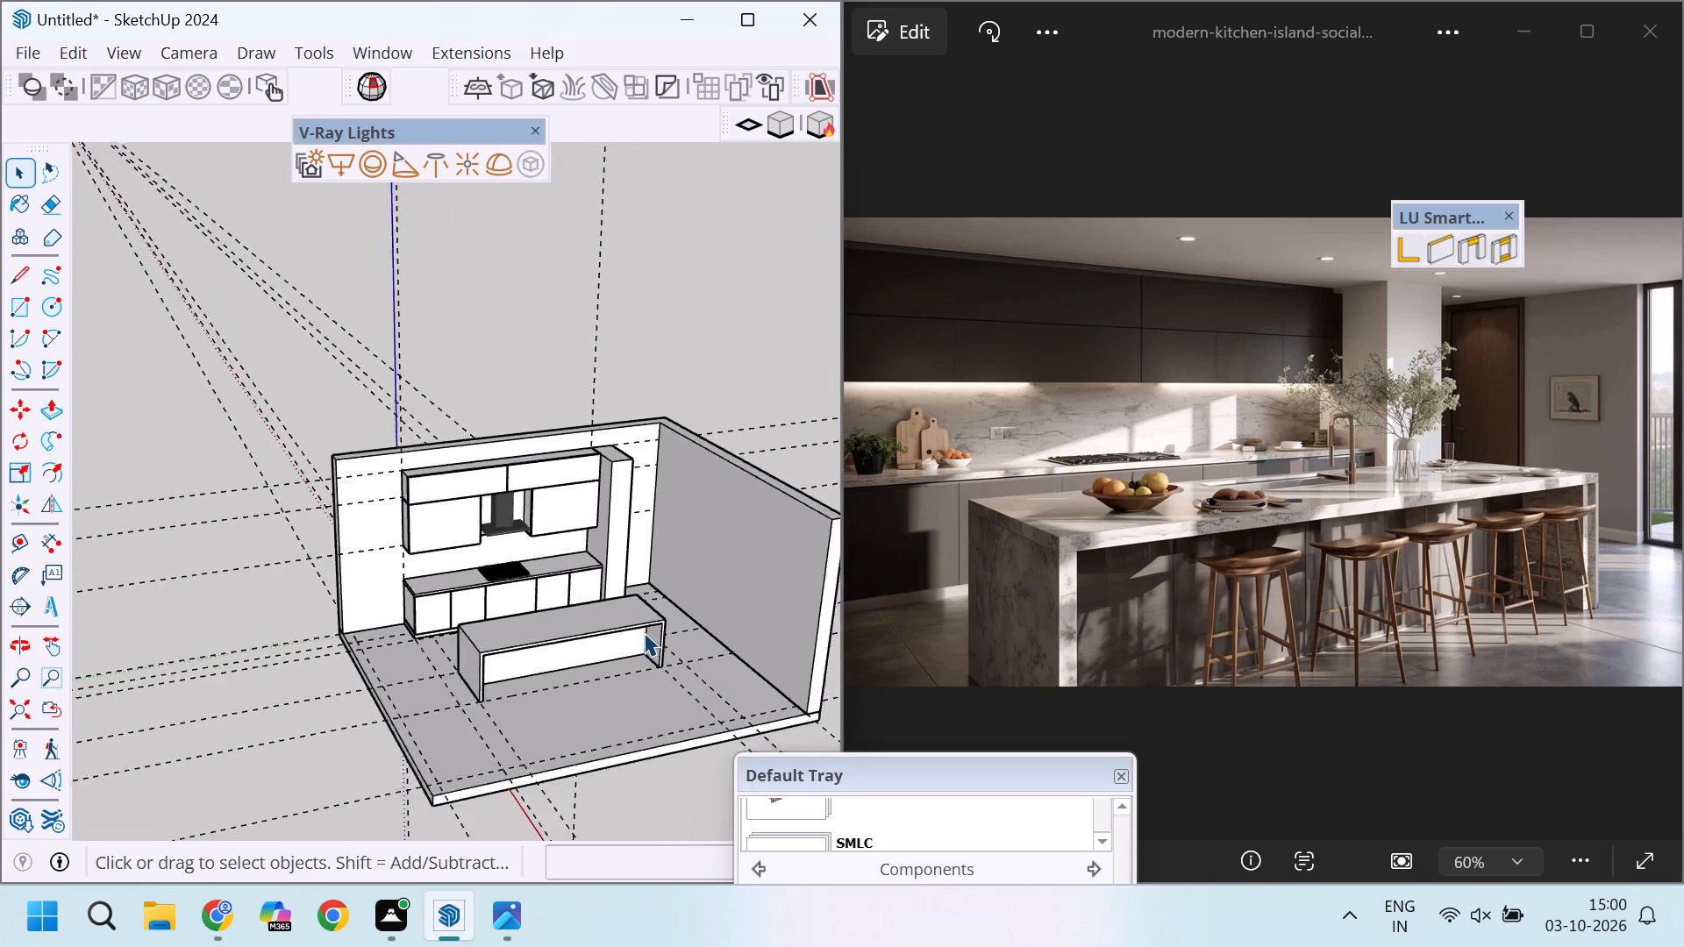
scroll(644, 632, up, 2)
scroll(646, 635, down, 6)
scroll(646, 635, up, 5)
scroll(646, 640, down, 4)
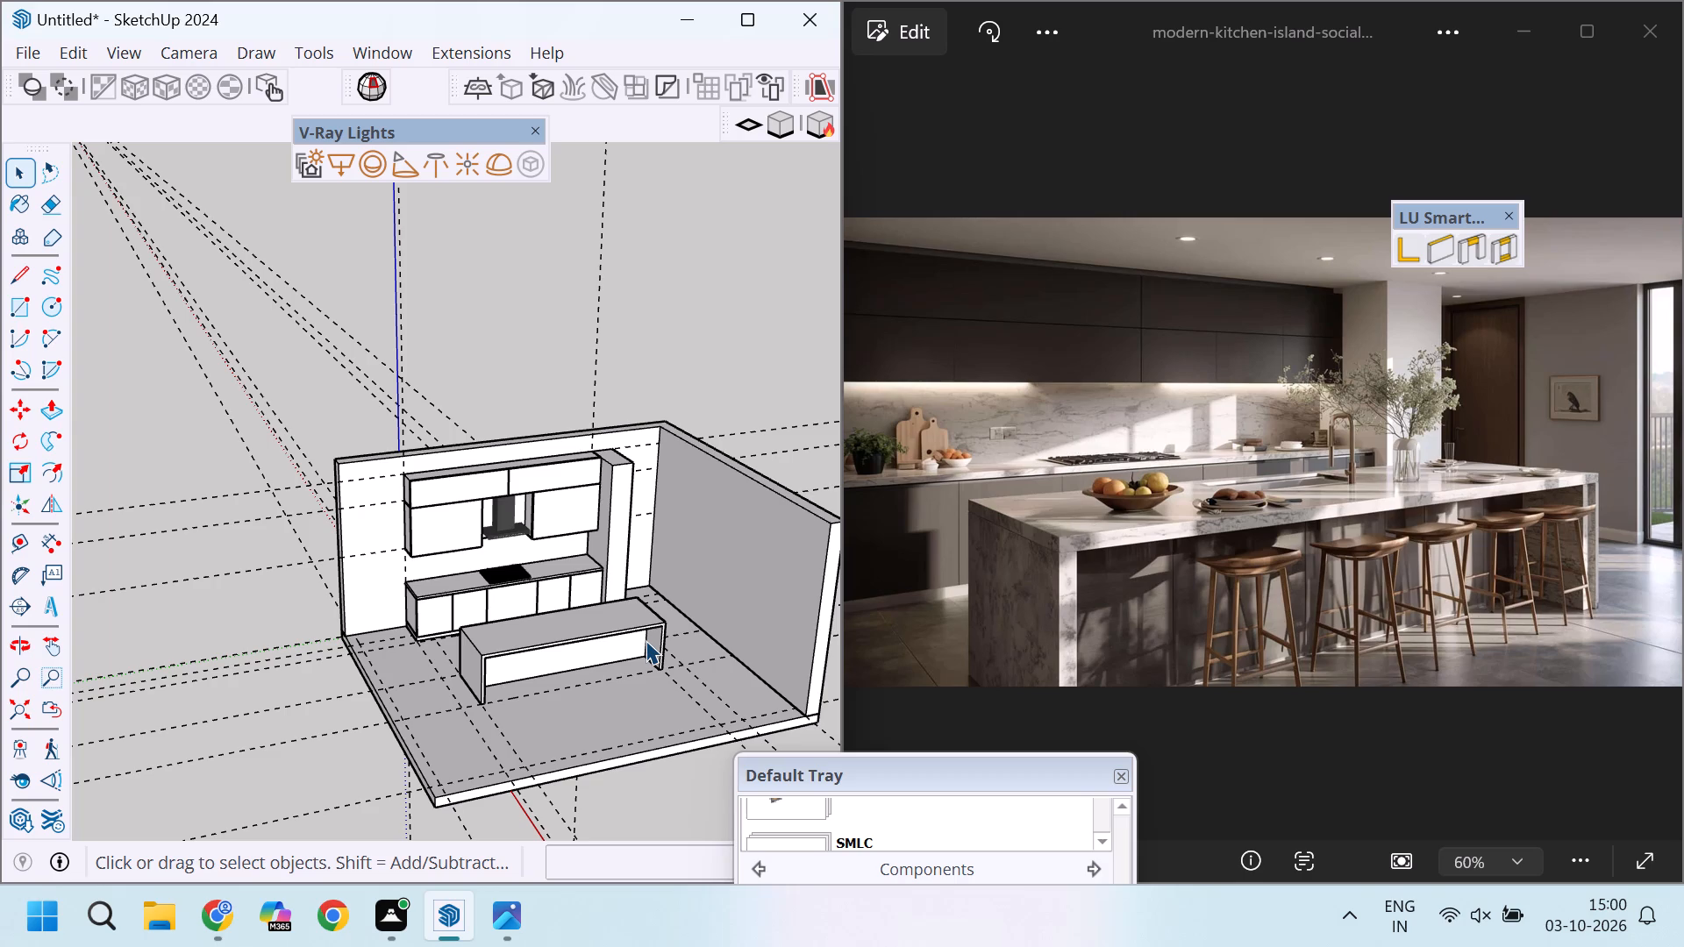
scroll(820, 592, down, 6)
Examine the range hood, cooktop and surrounding wall cabinets up close.
scroll(690, 578, up, 15)
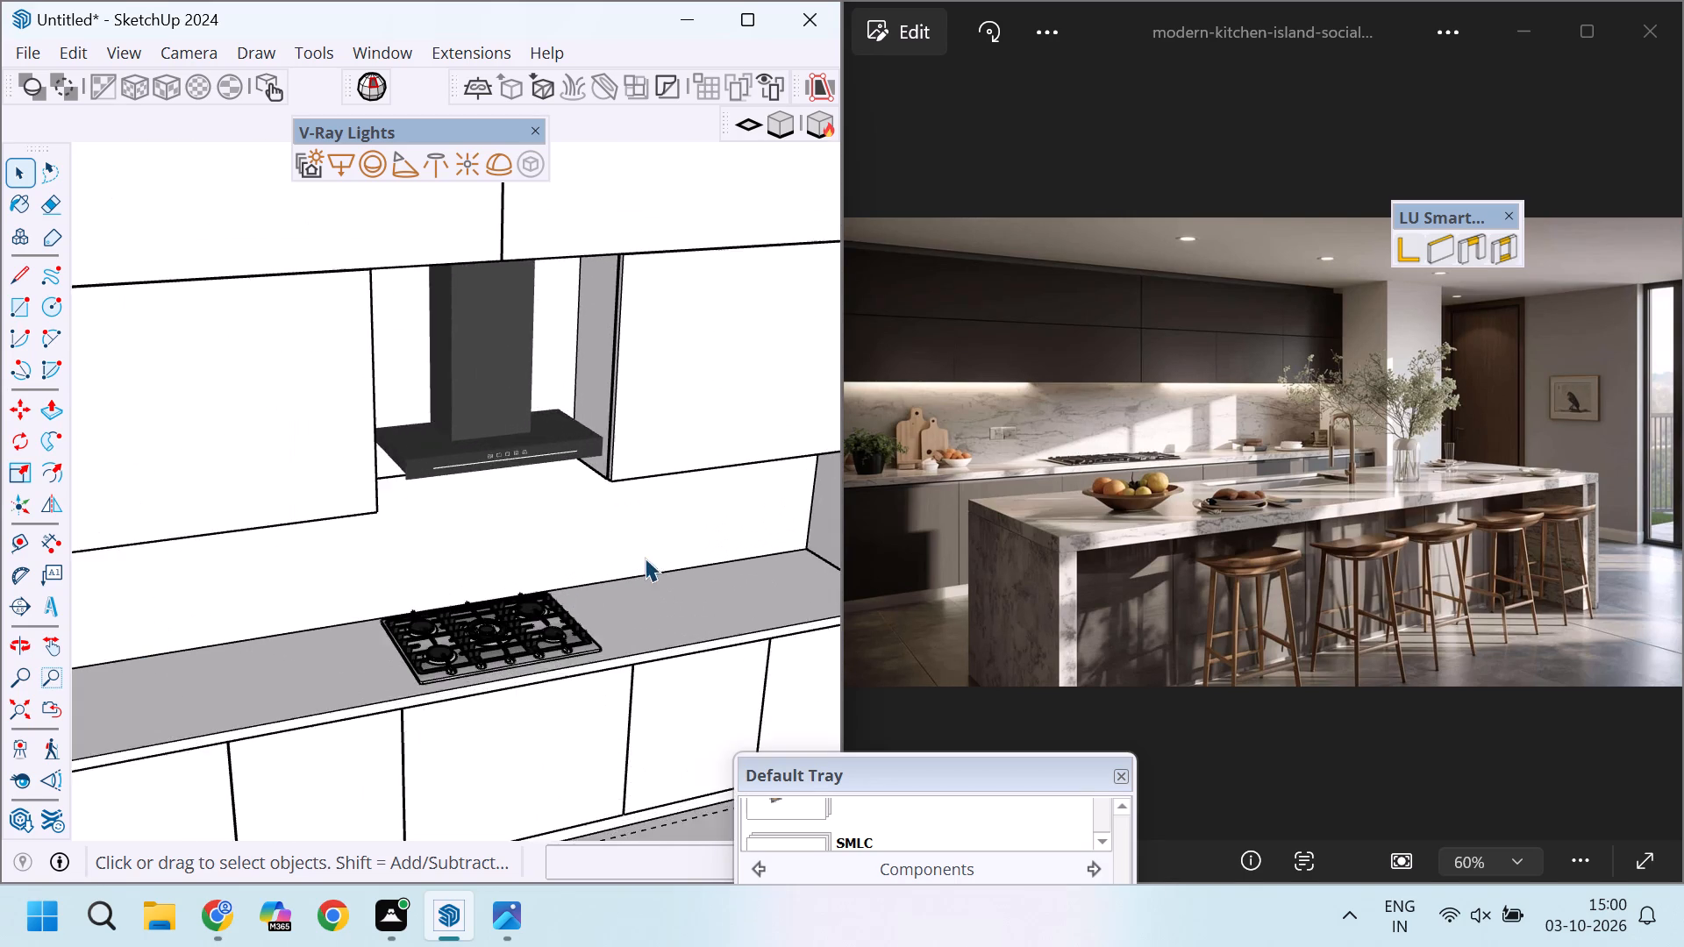
scroll(645, 558, up, 4)
middle_drag(646, 572, 434, 563)
scroll(589, 567, up, 5)
scroll(328, 613, down, 12)
scroll(407, 636, up, 2)
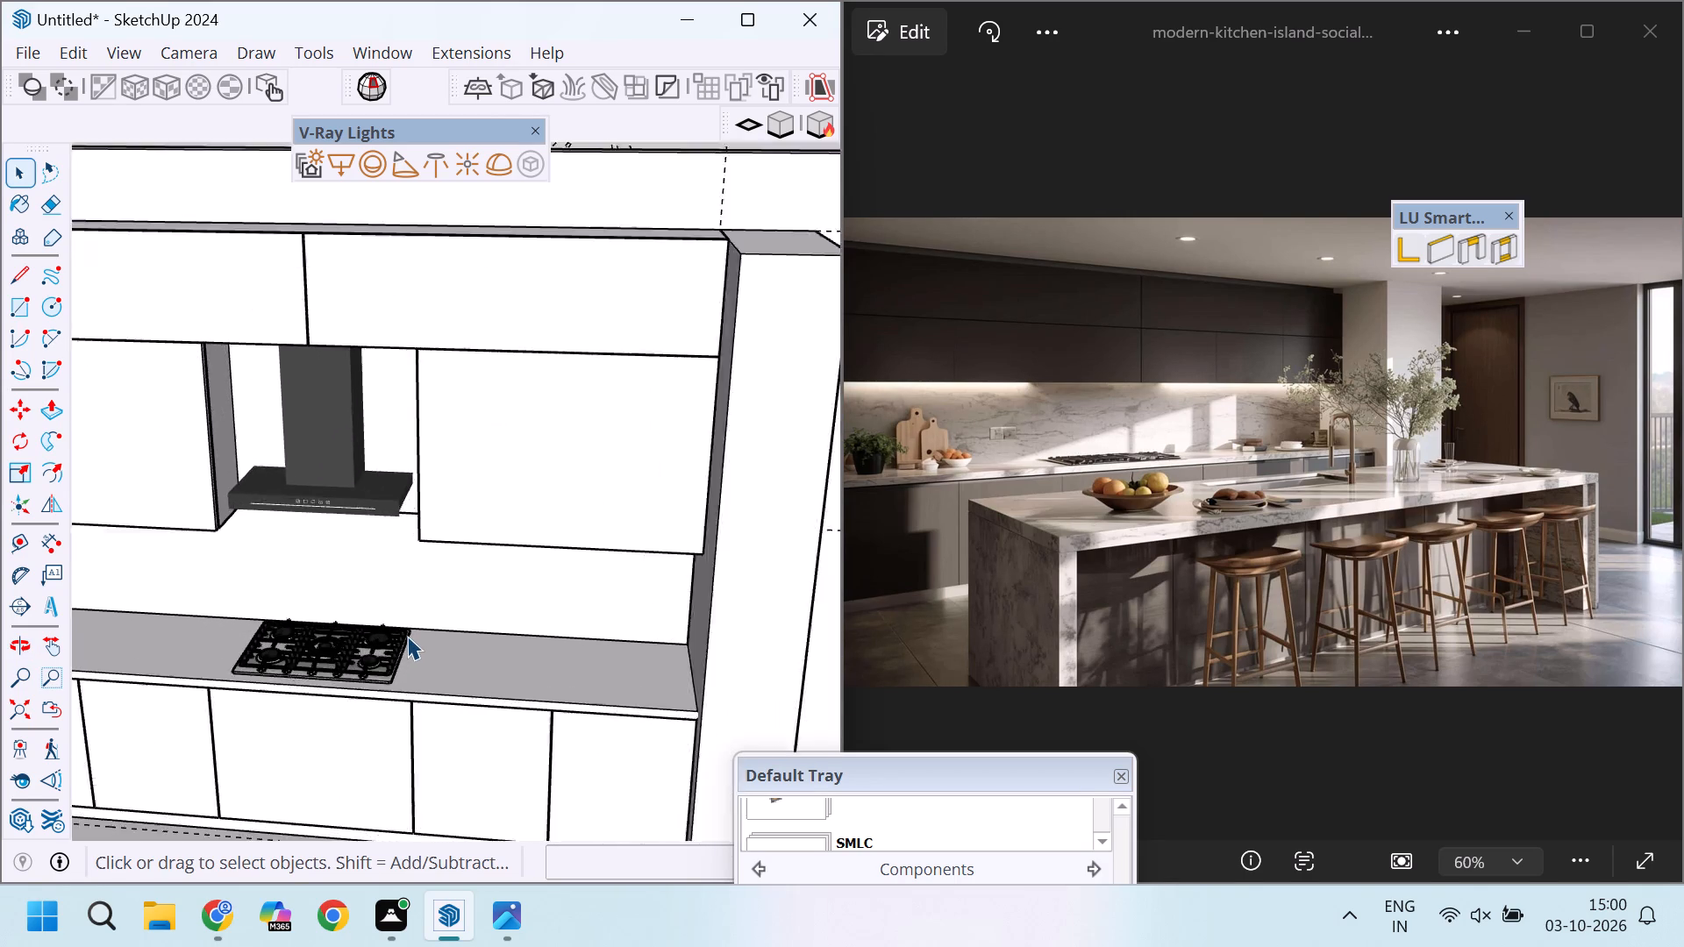
scroll(407, 636, up, 3)
scroll(407, 636, down, 11)
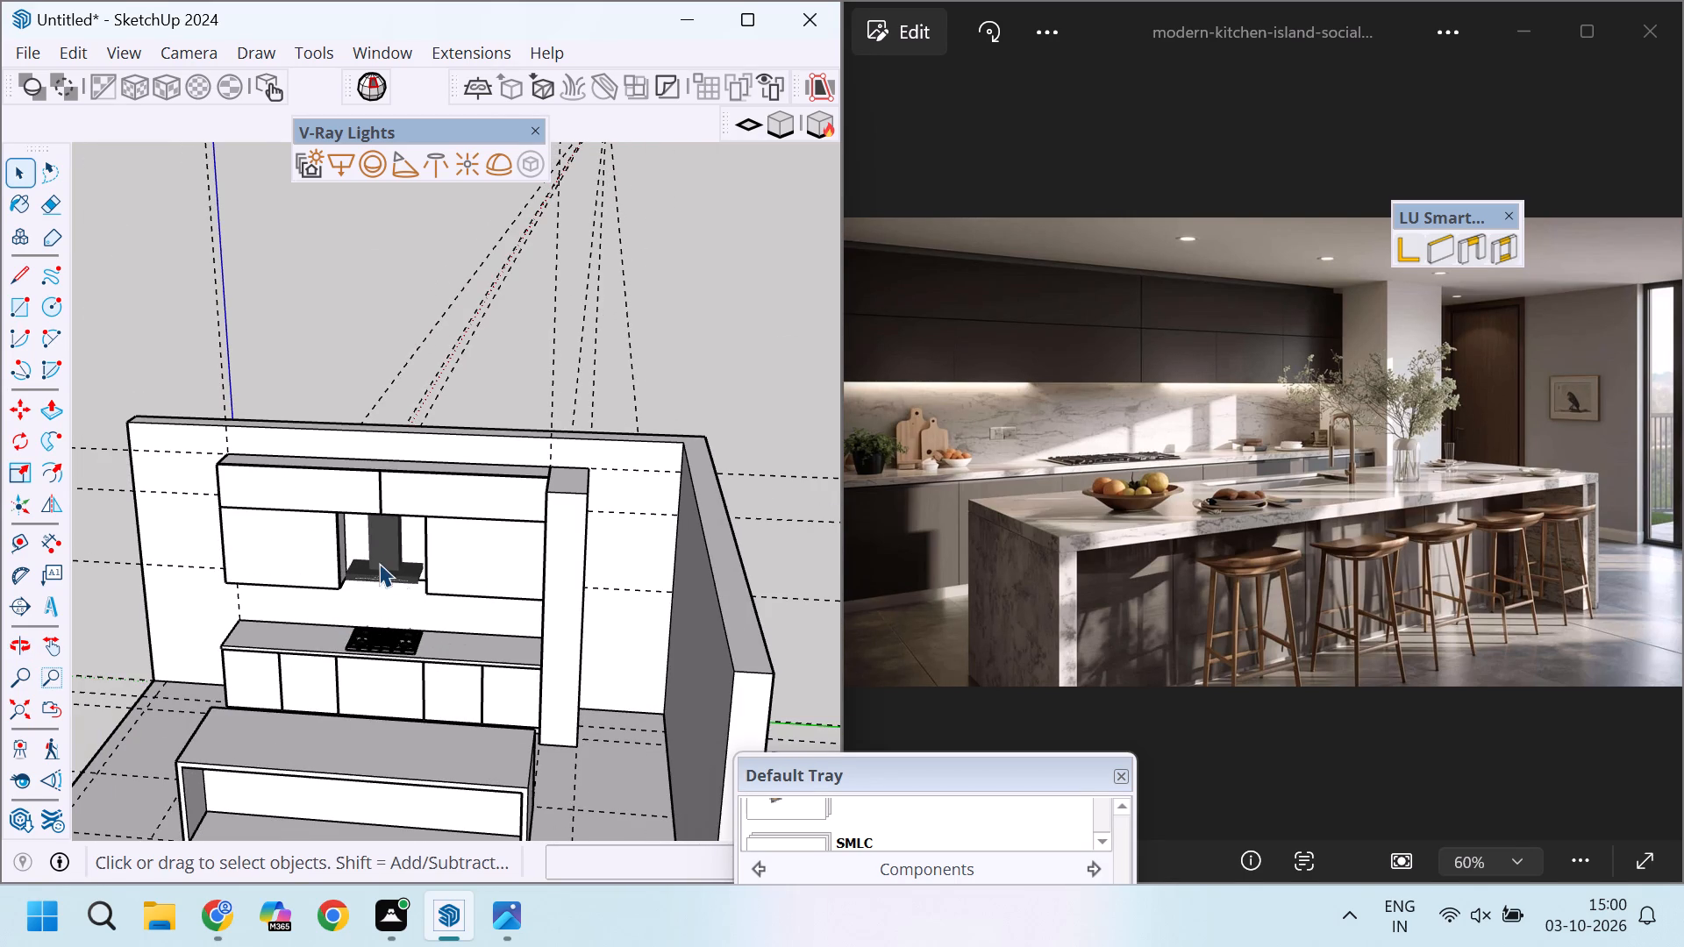
scroll(377, 562, down, 5)
scroll(373, 616, up, 8)
scroll(403, 586, down, 4)
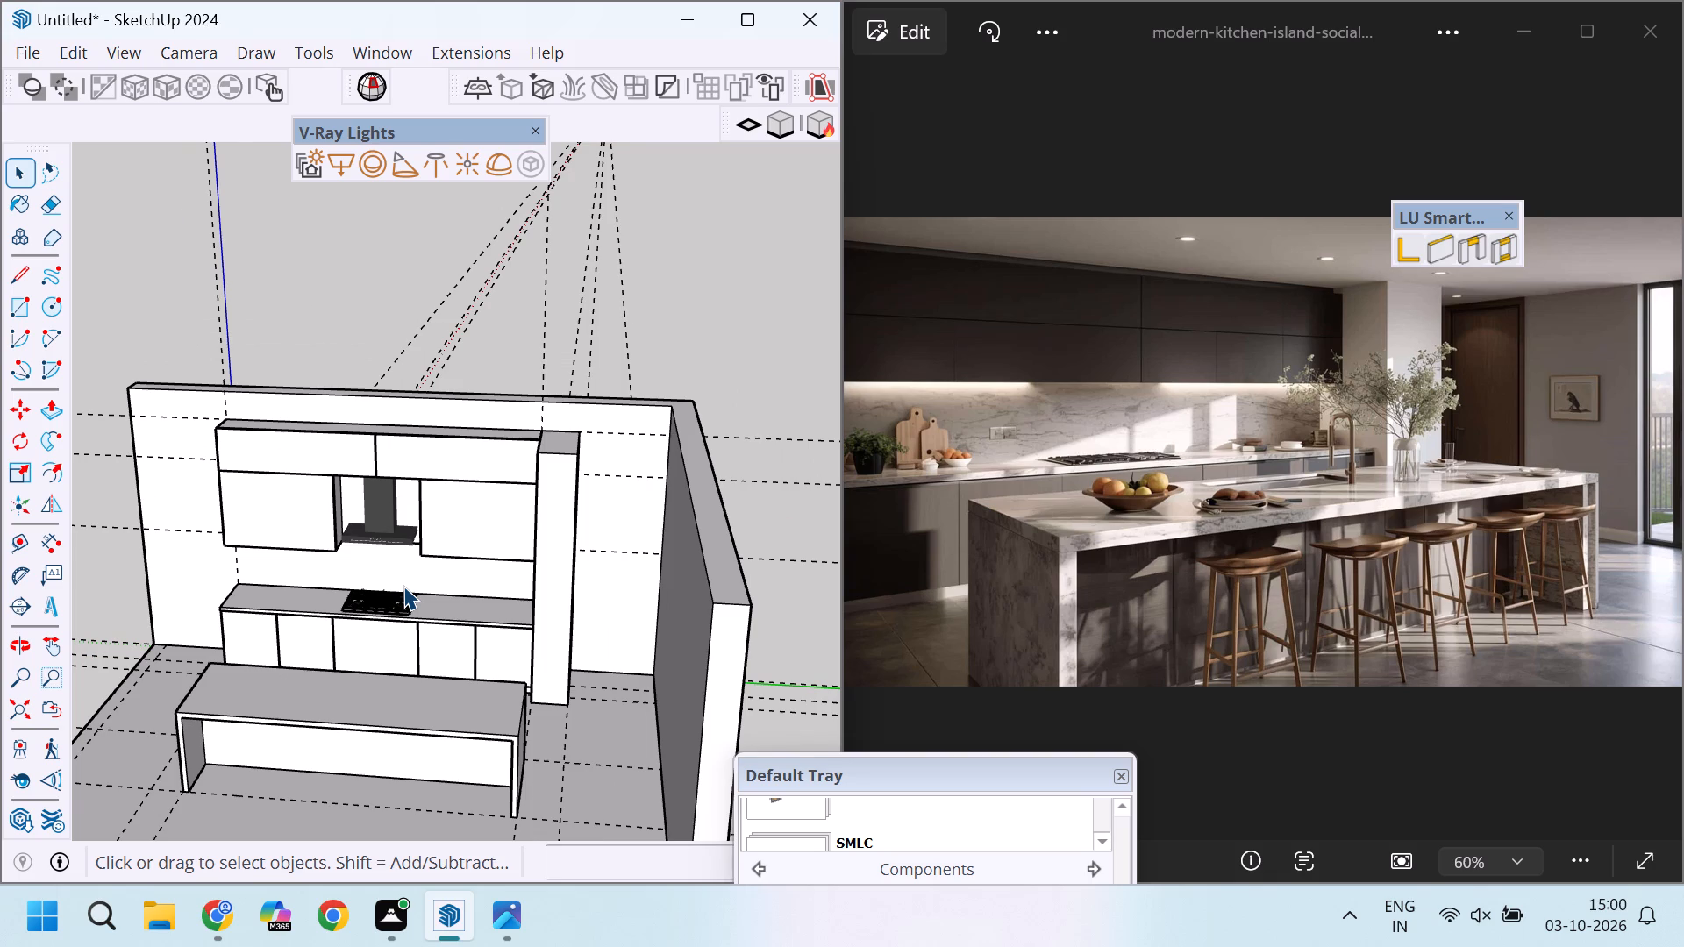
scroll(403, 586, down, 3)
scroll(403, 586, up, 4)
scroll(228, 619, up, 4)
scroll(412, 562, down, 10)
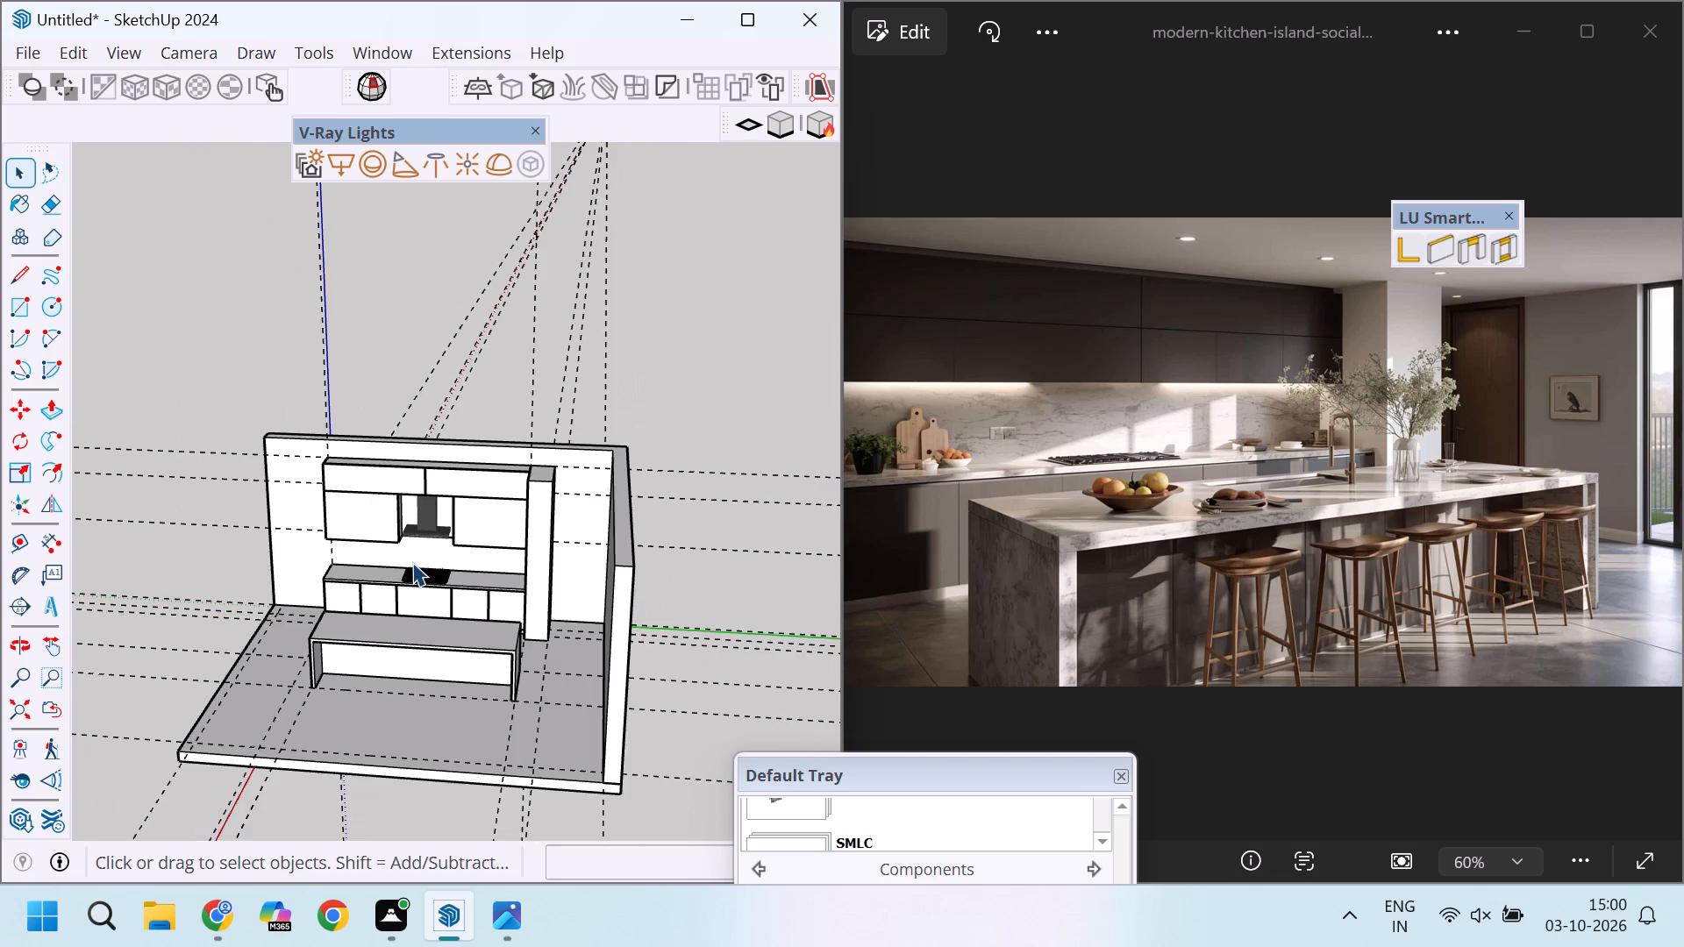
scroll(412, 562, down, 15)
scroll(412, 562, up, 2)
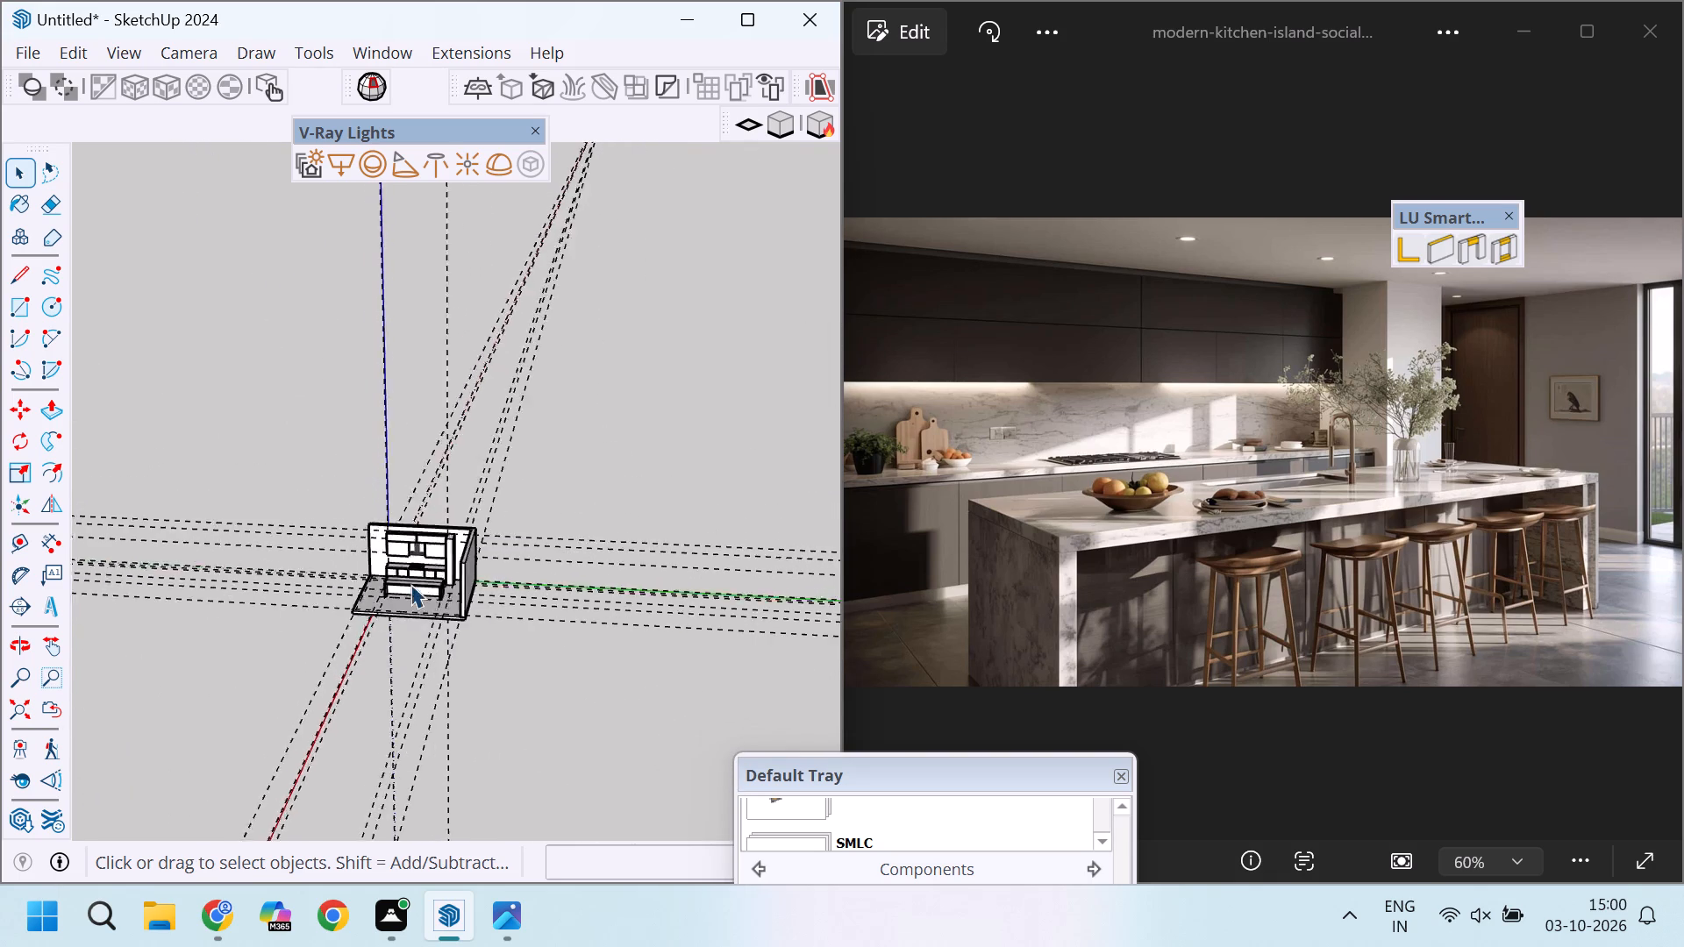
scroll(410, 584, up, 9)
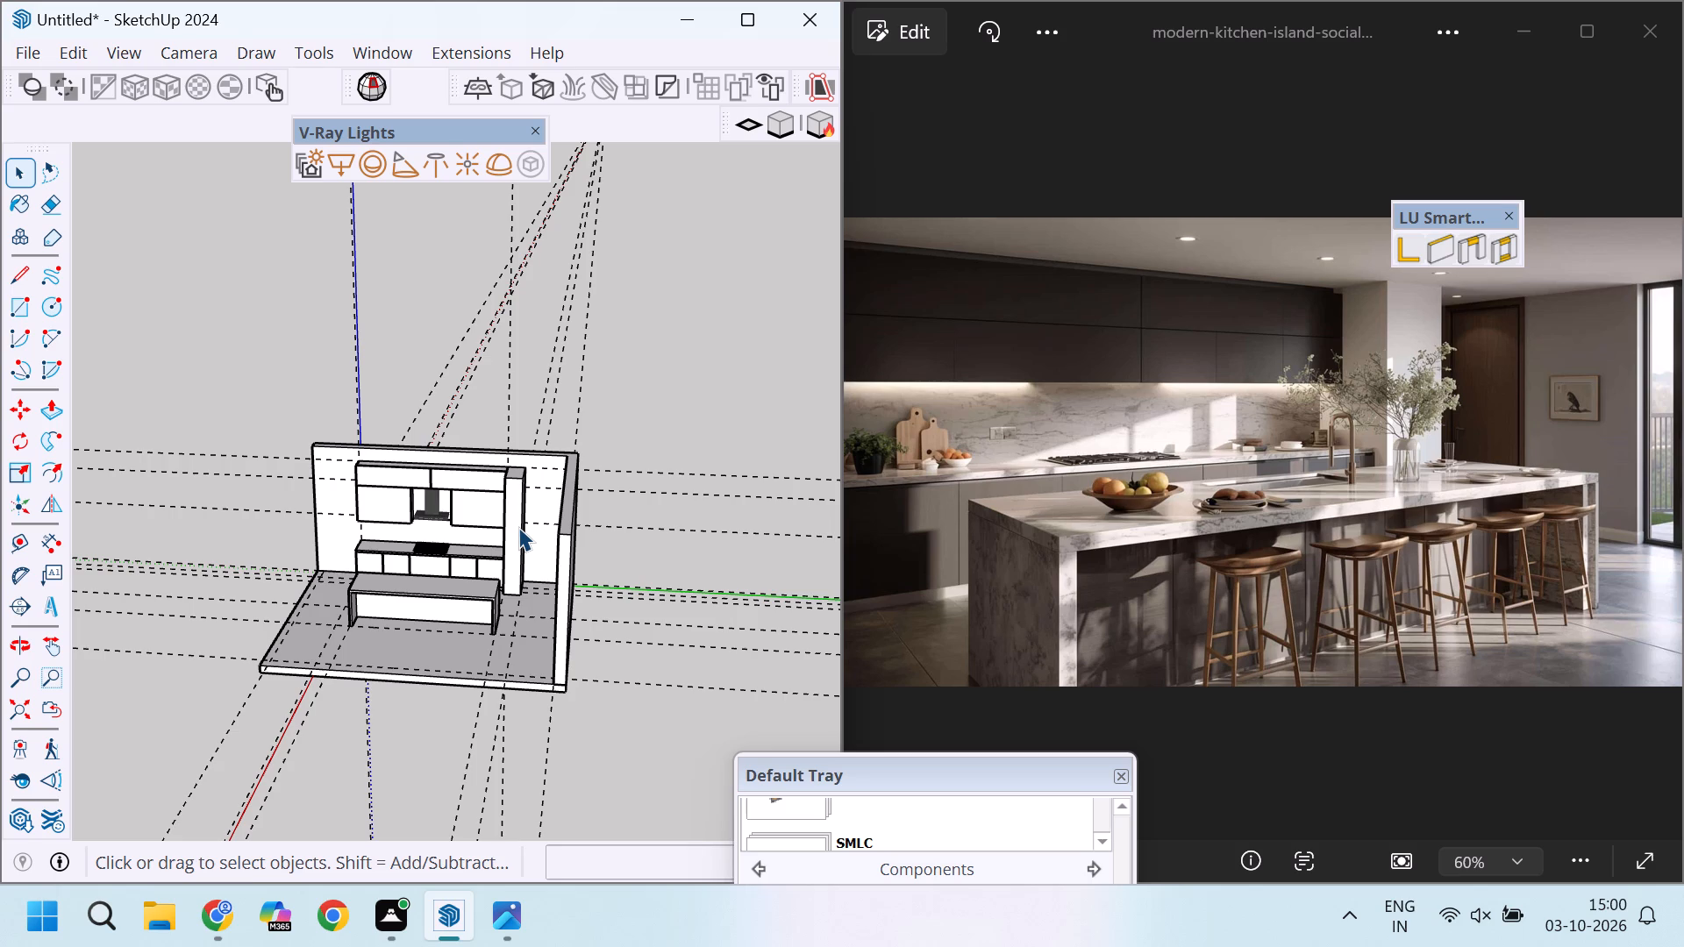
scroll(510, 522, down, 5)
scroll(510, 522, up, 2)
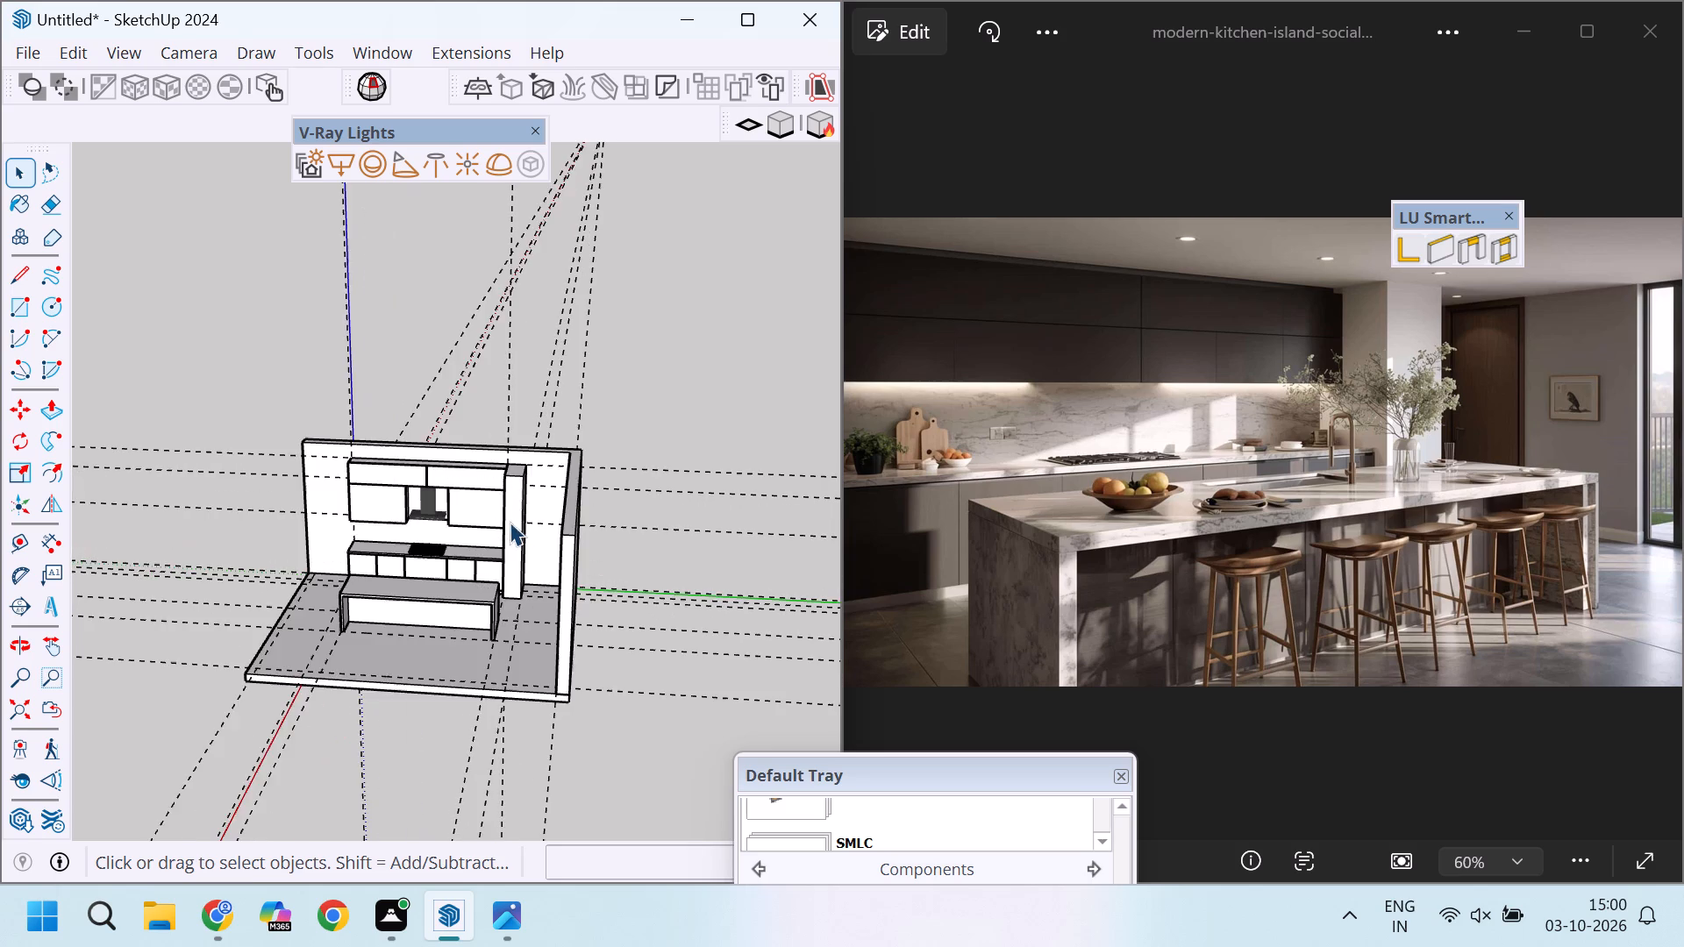
Inspect the cooktop, countertop and base cabinet fronts along the back wall from the front.
scroll(510, 522, up, 4)
middle_drag(490, 546, 609, 530)
scroll(534, 546, up, 1)
scroll(306, 591, up, 4)
scroll(492, 538, up, 5)
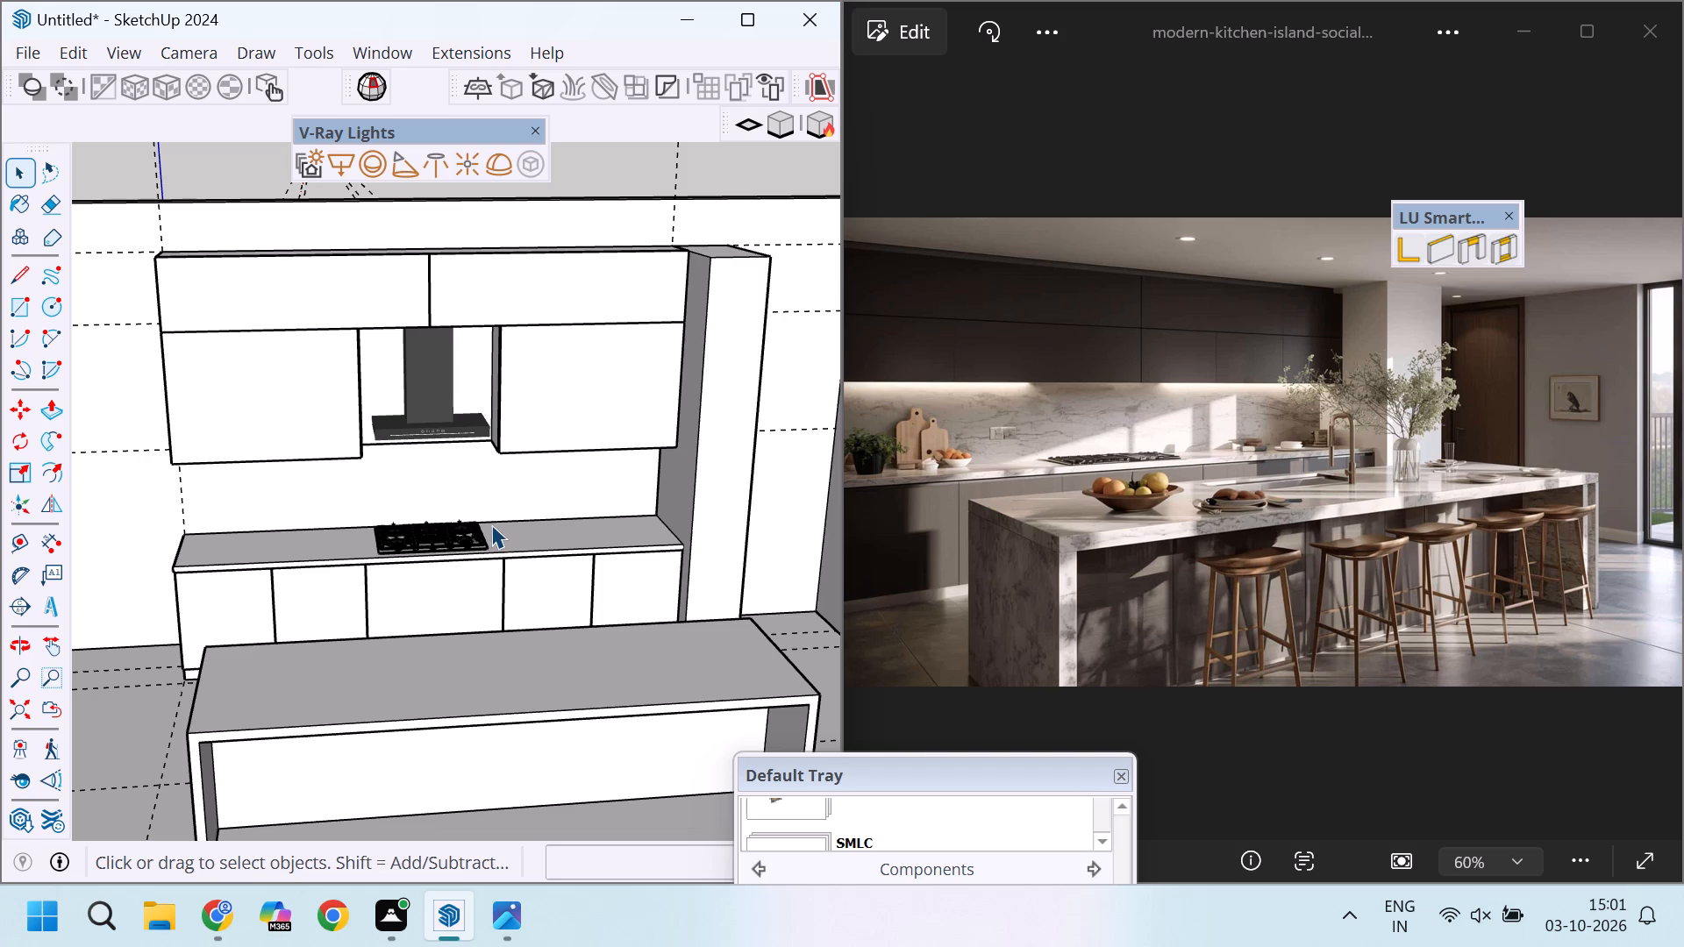
scroll(484, 524, up, 8)
scroll(450, 601, down, 6)
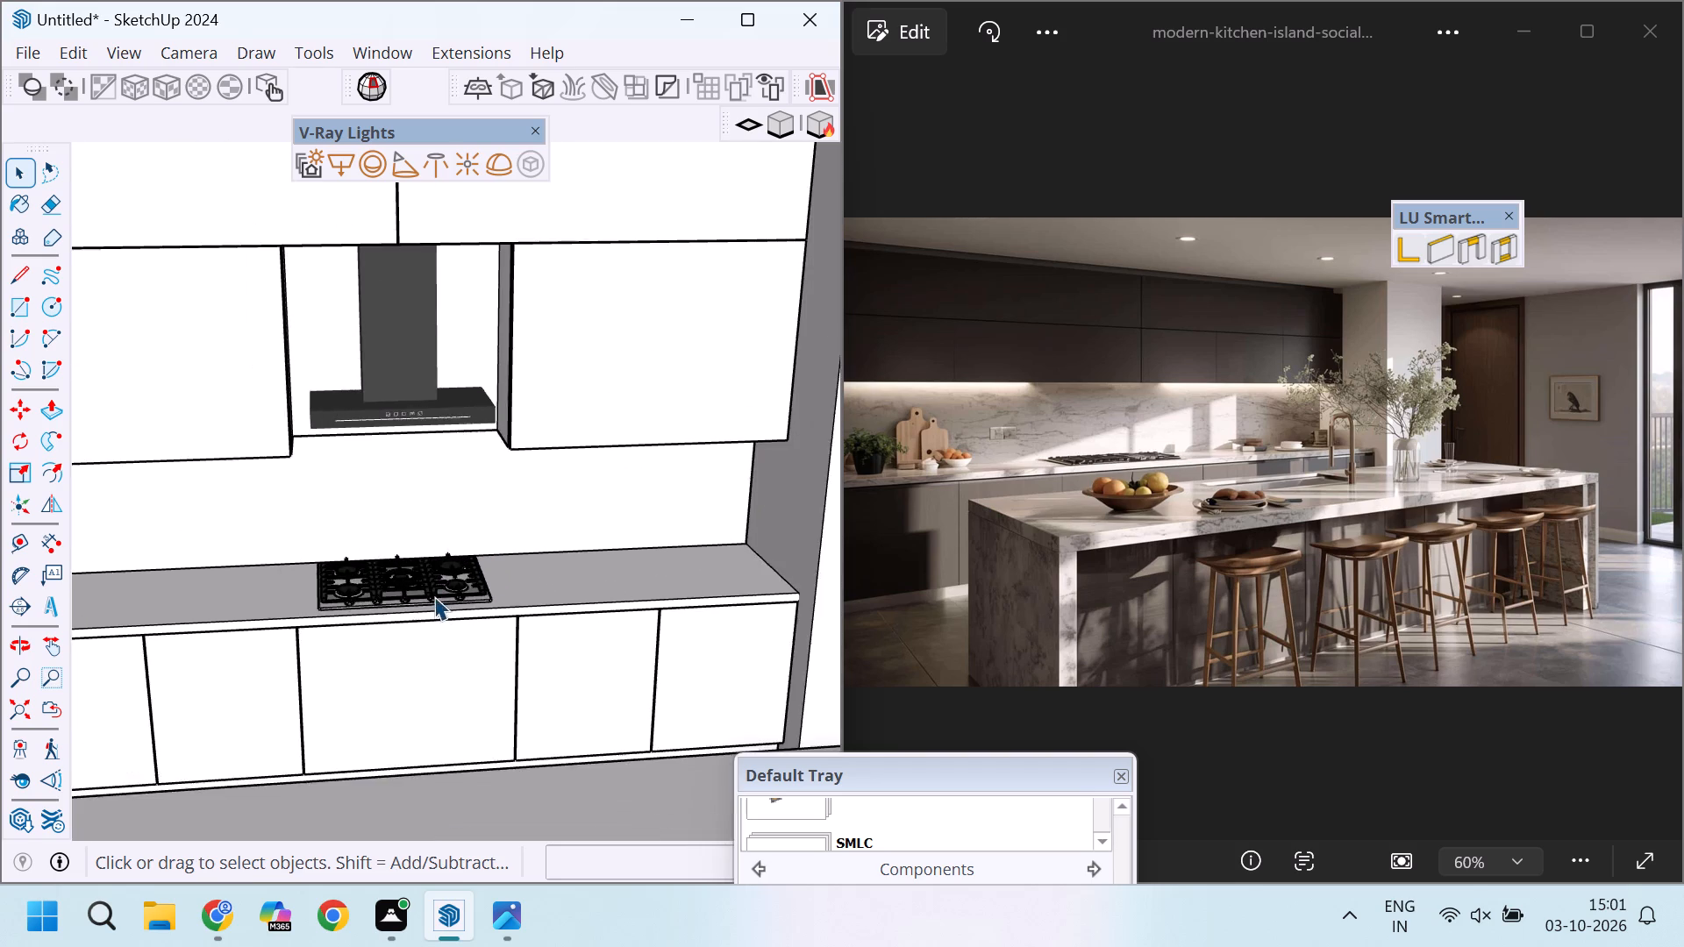
scroll(434, 596, down, 5)
scroll(424, 575, up, 6)
scroll(424, 574, down, 5)
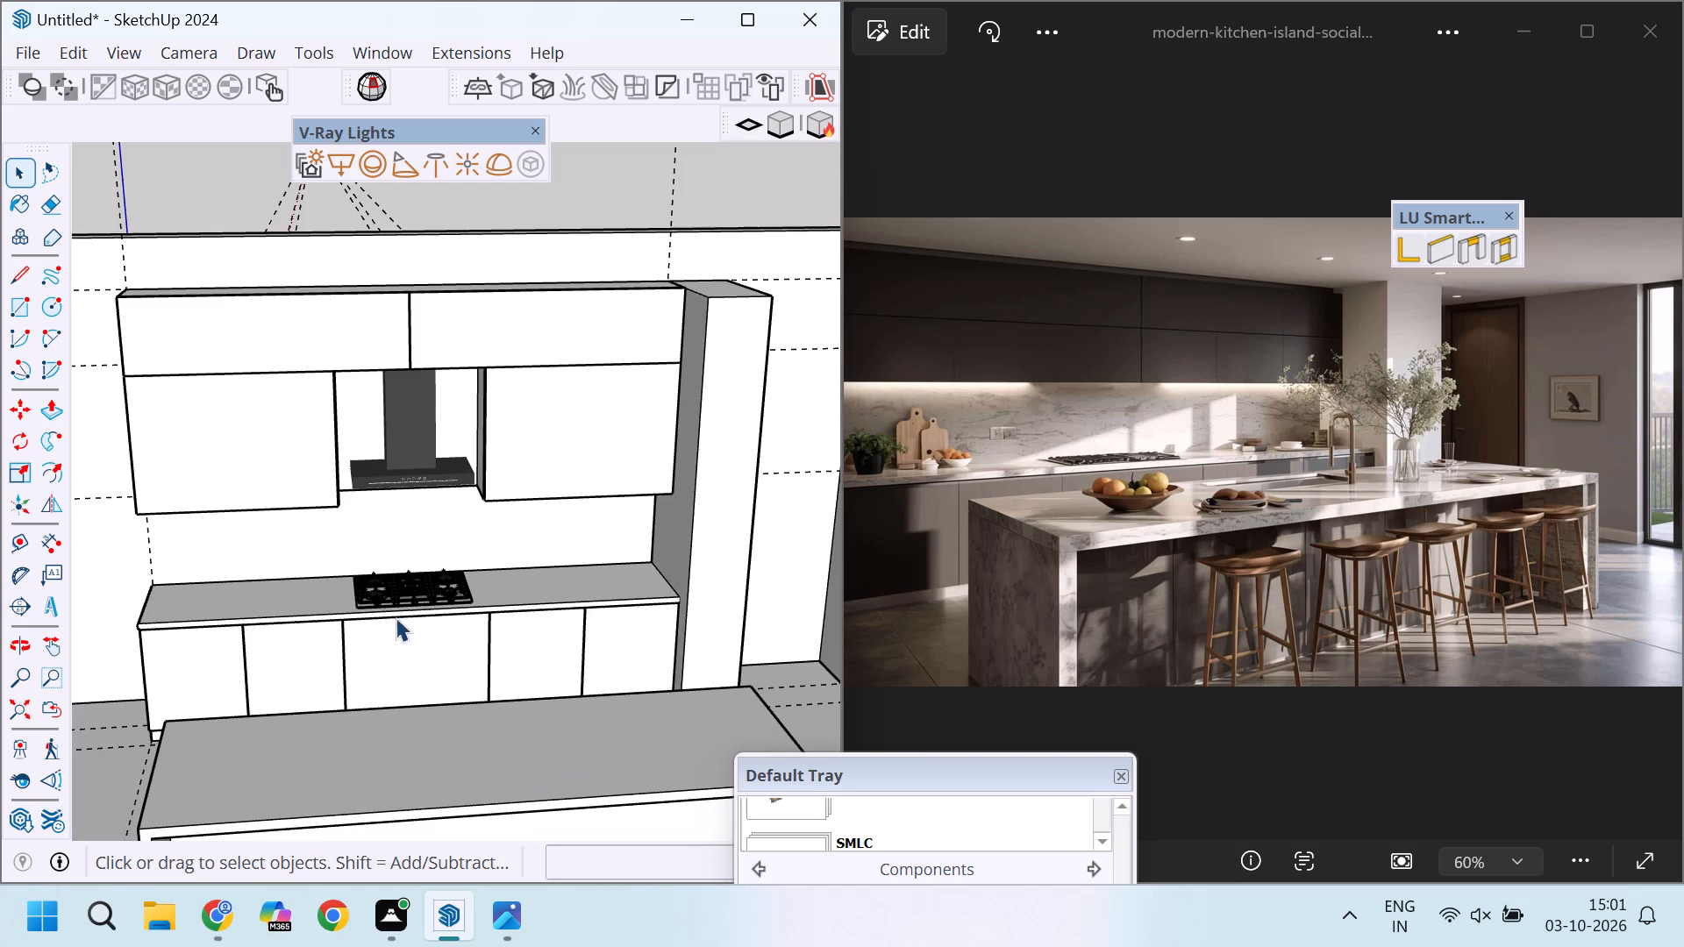
scroll(372, 595, down, 8)
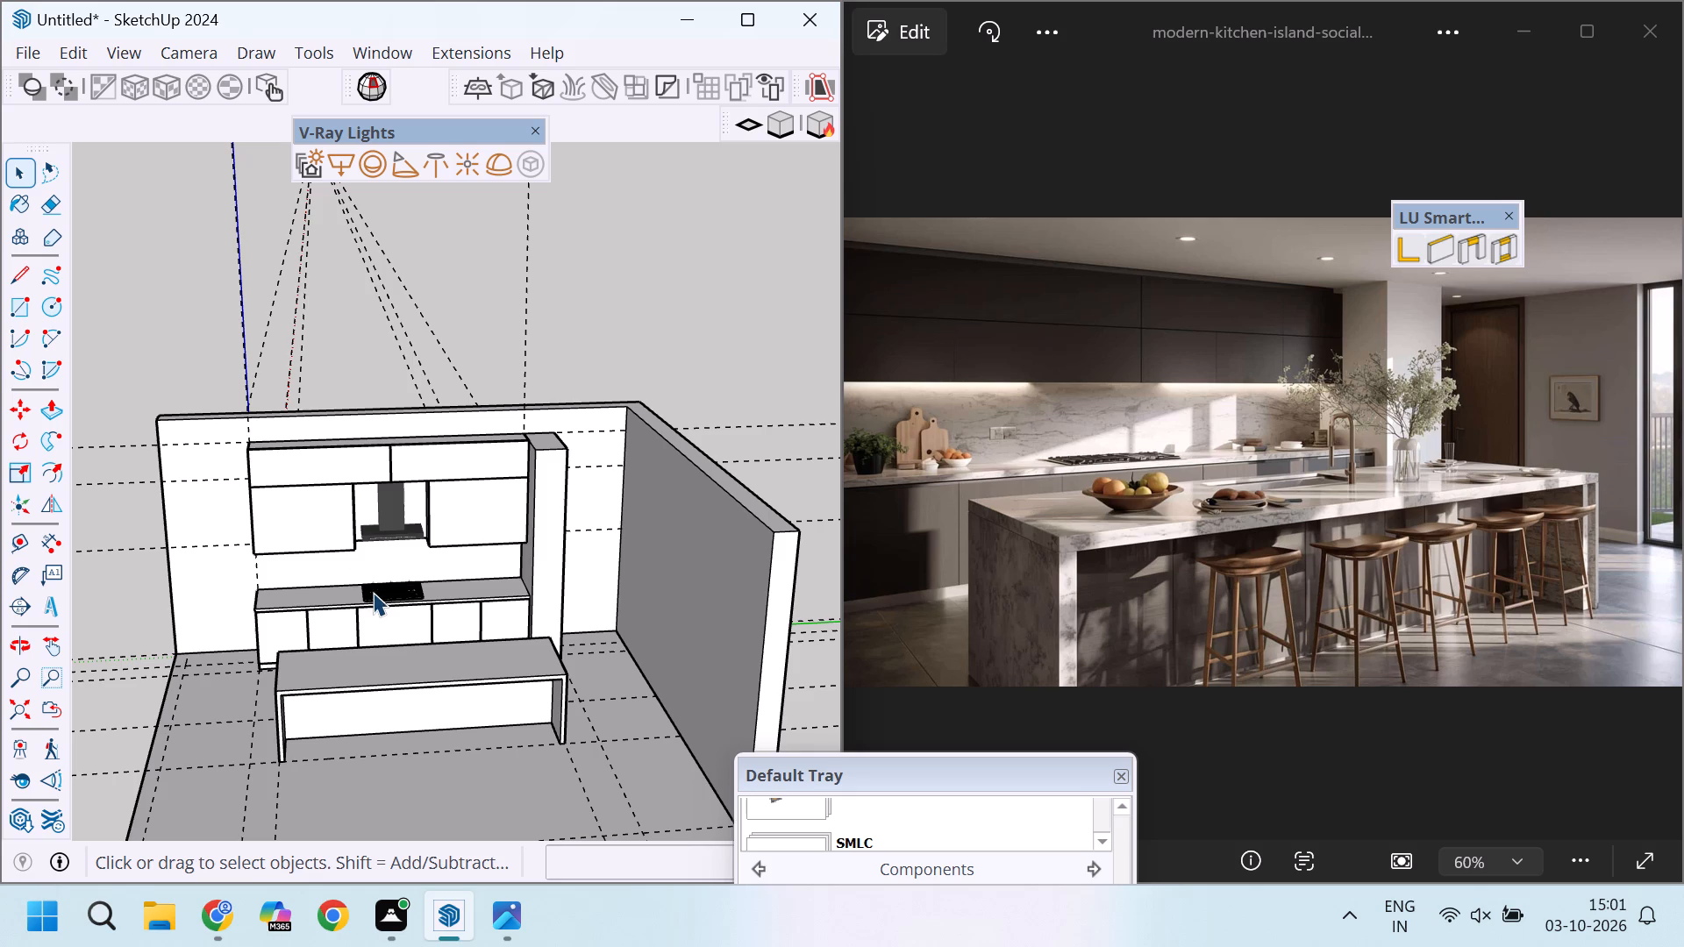
Examine the tall unit beside the cabinets and the adjoining wall corner from a lower viewpoint.
middle_drag(339, 564, 527, 488)
scroll(533, 488, up, 4)
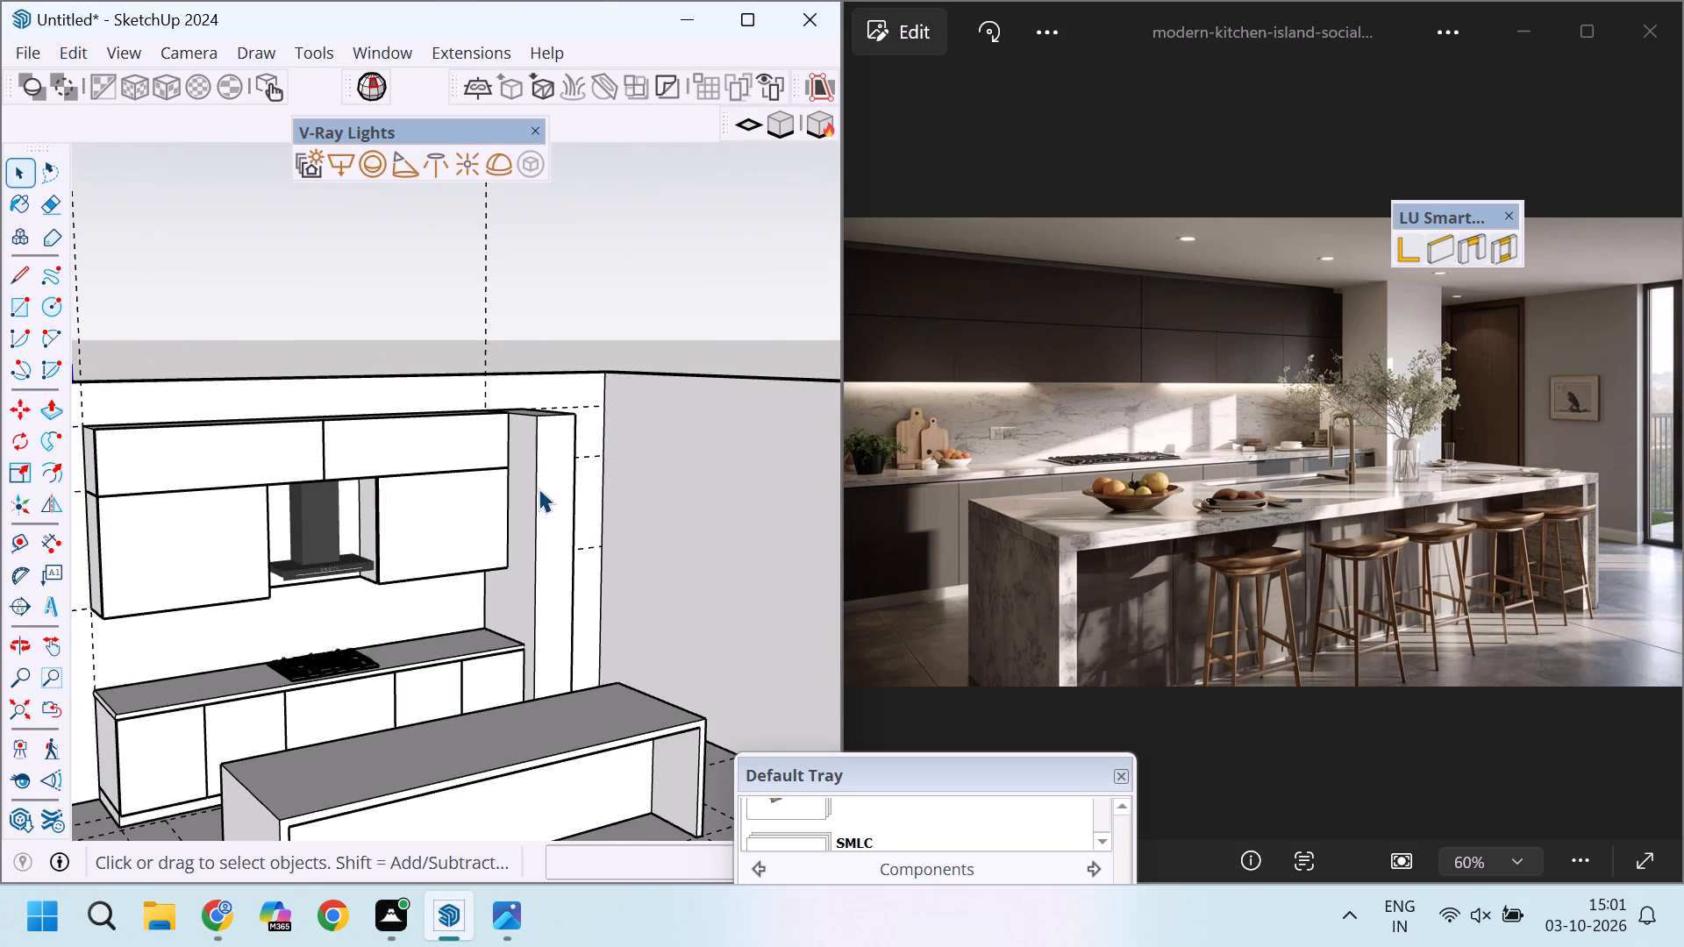
scroll(537, 492, down, 8)
scroll(544, 503, up, 6)
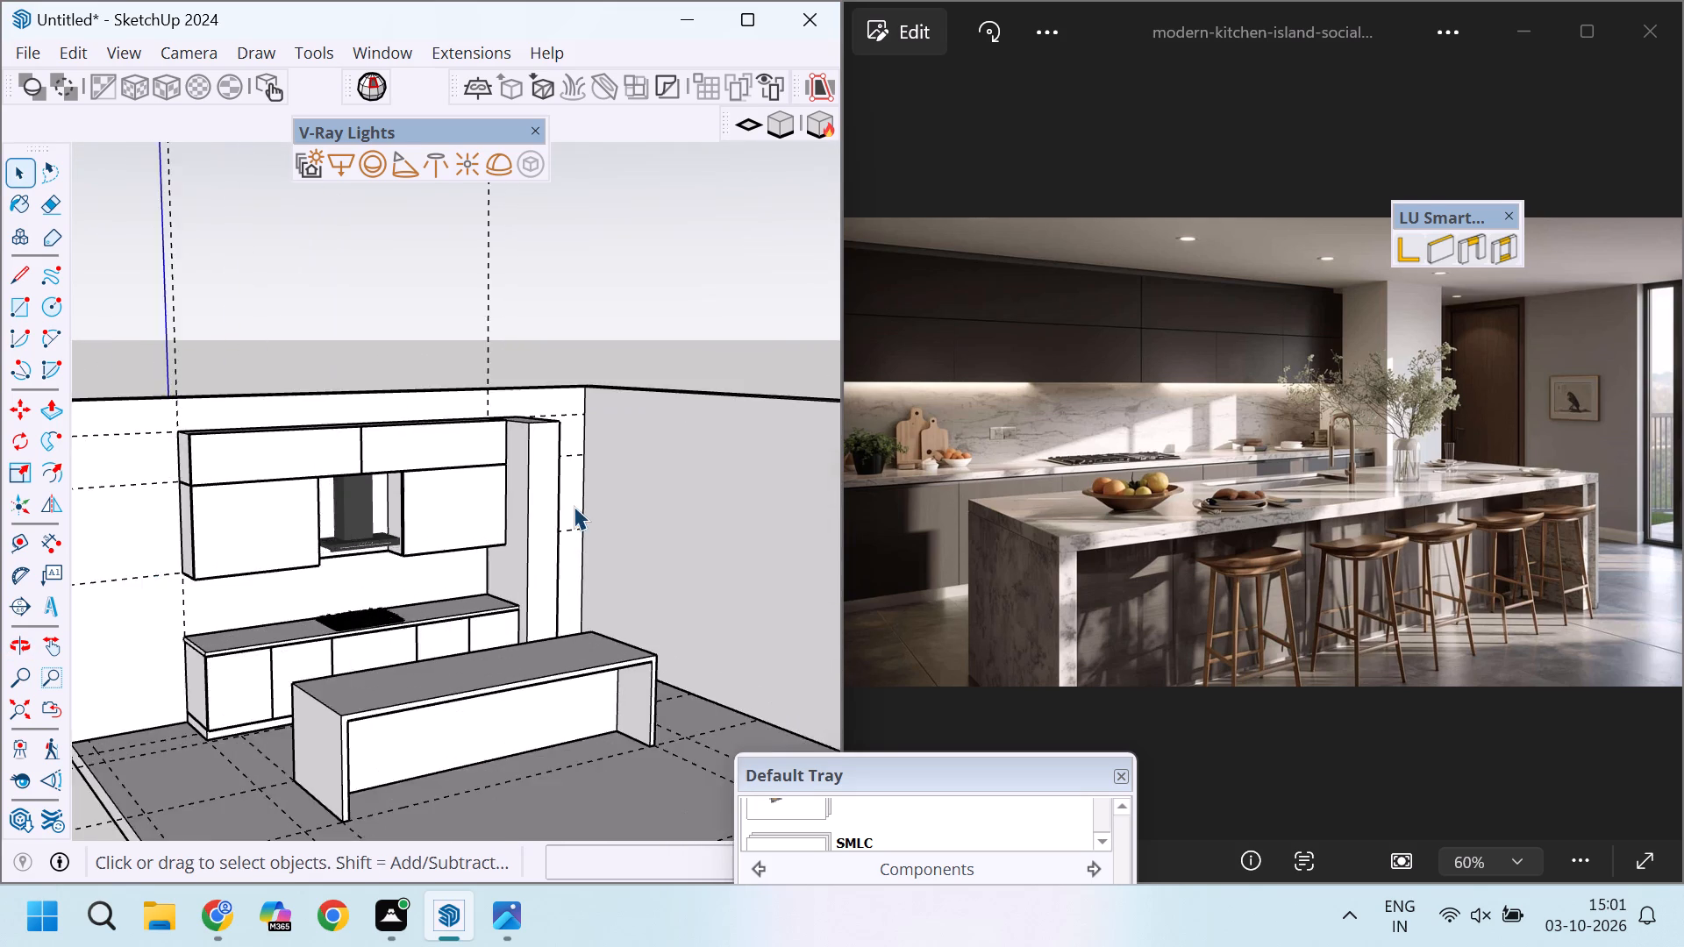
scroll(574, 506, up, 3)
scroll(483, 529, down, 9)
scroll(524, 532, up, 10)
scroll(548, 545, down, 2)
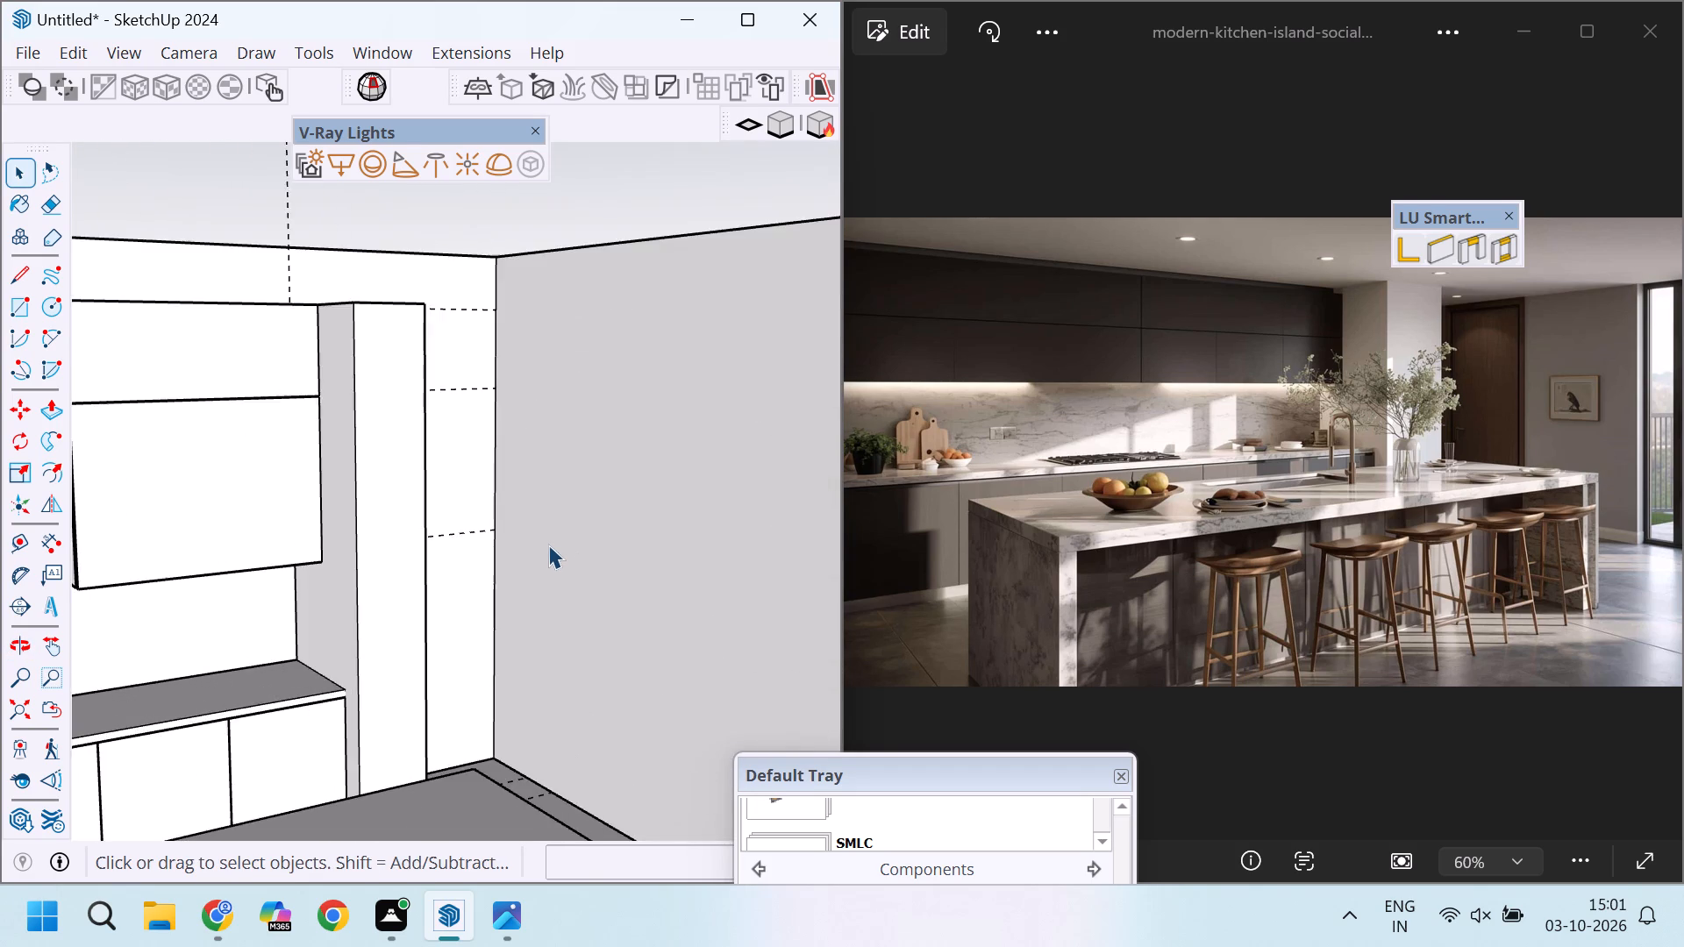
scroll(548, 545, down, 3)
scroll(470, 528, down, 13)
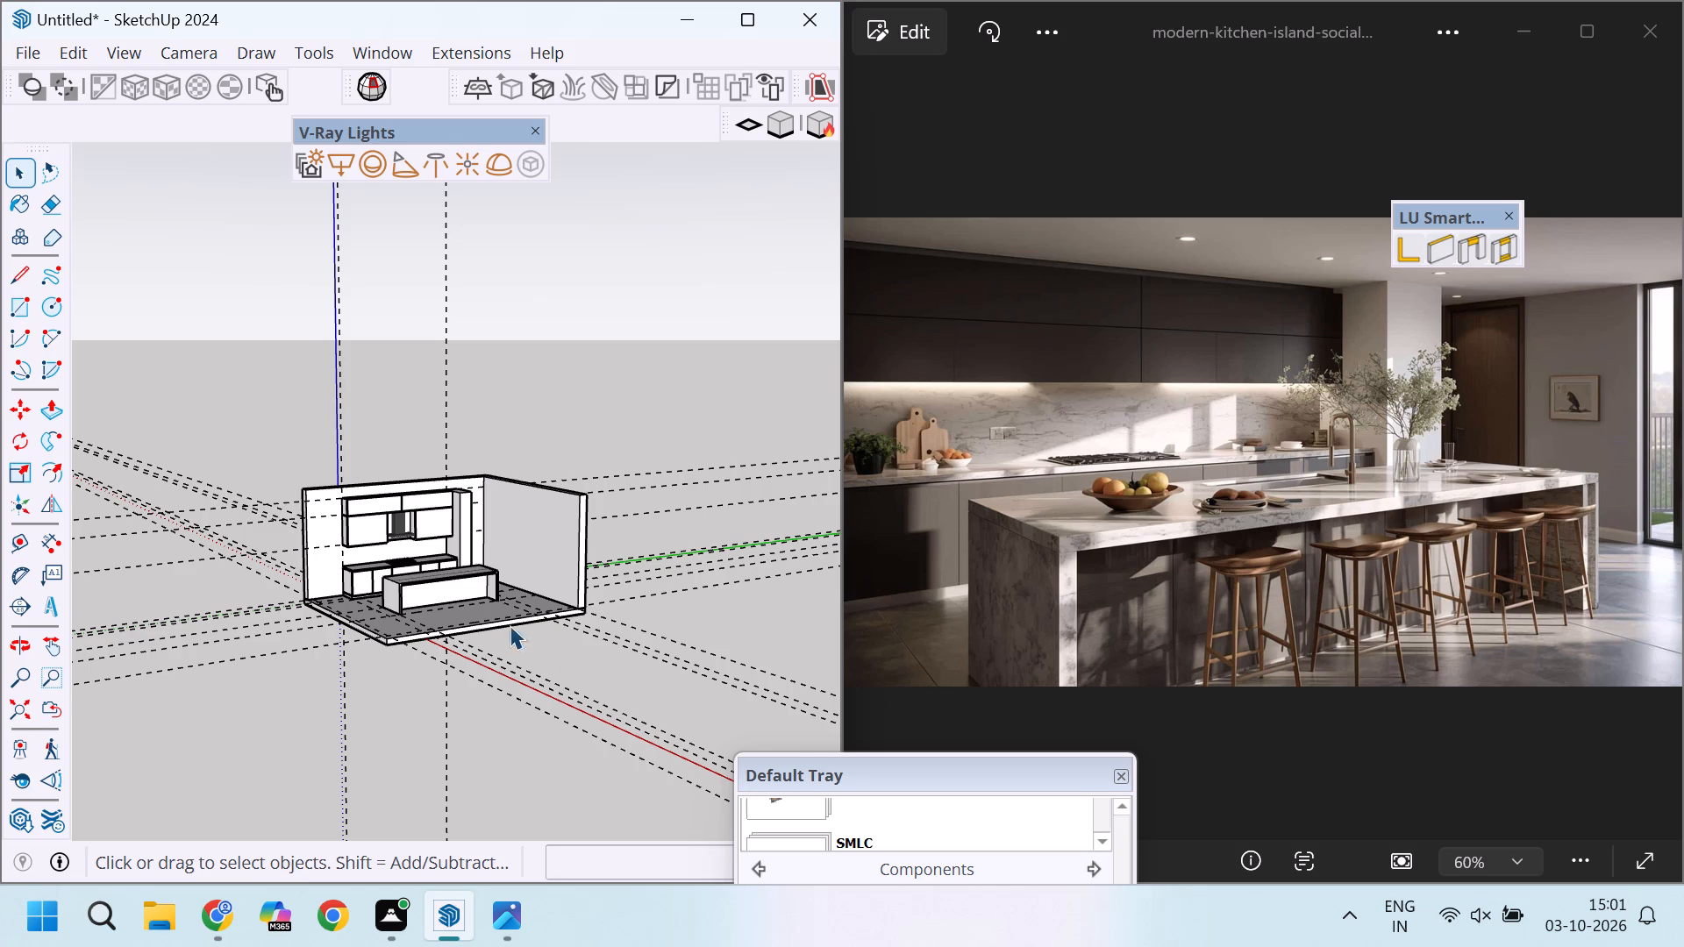
Examine the wall corner and floor area between the tall unit, the island's end and the side wall.
scroll(390, 531, up, 11)
scroll(390, 531, down, 4)
scroll(456, 507, down, 12)
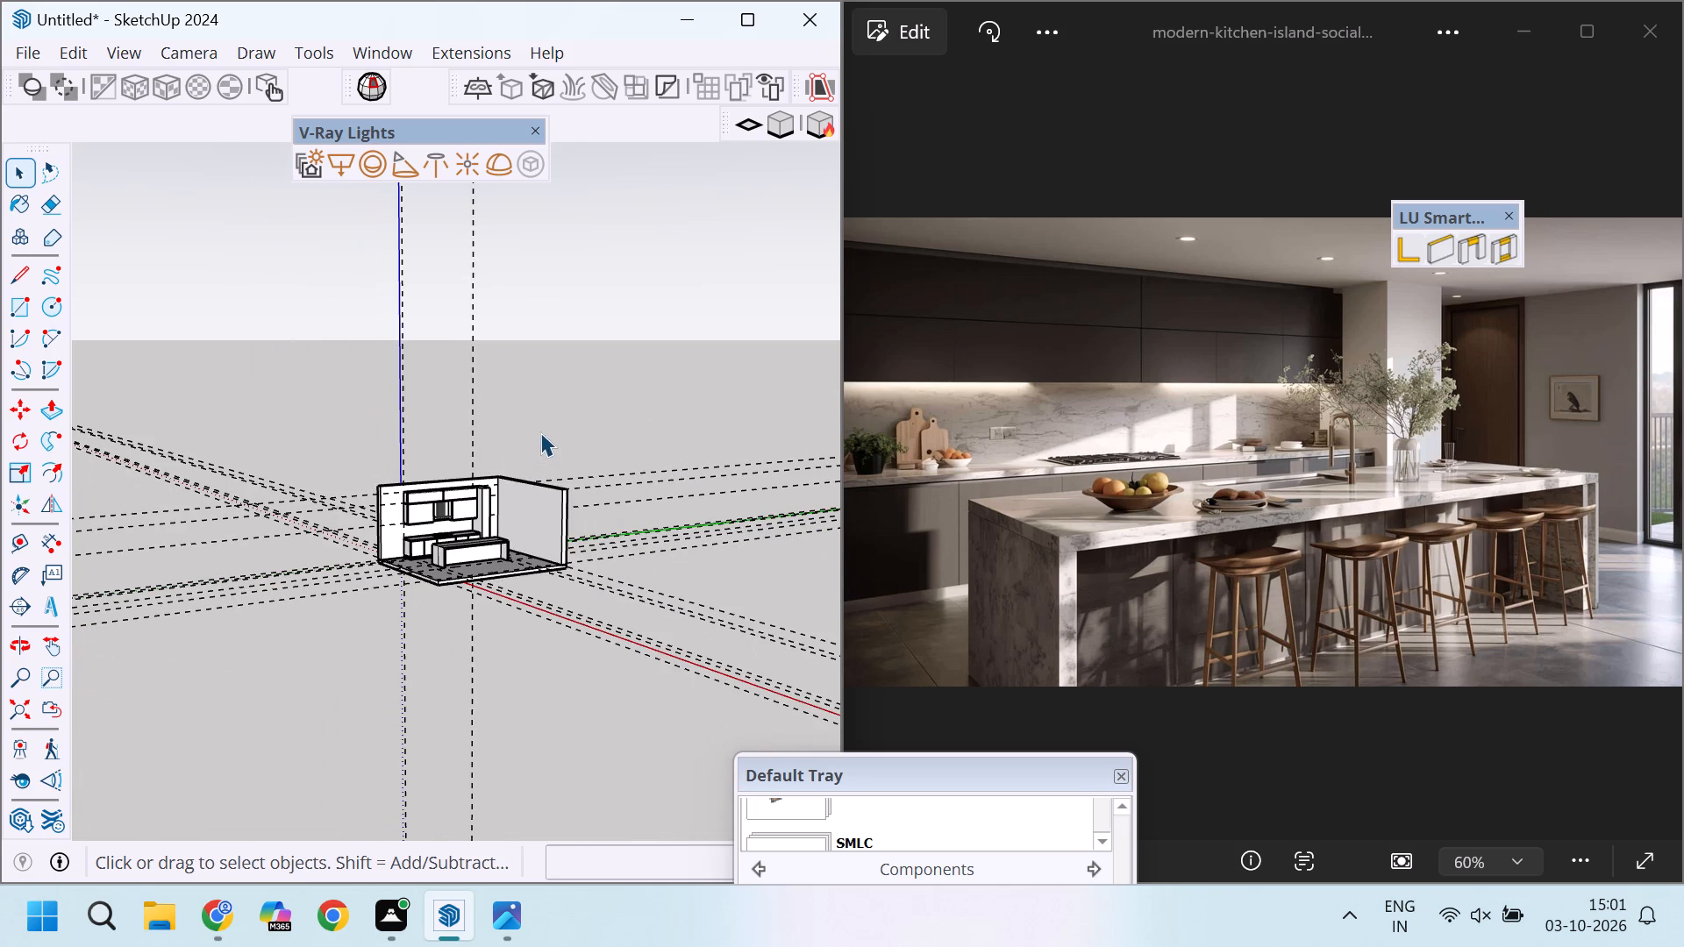
middle_drag(548, 449, 549, 587)
scroll(549, 590, up, 14)
scroll(467, 442, up, 5)
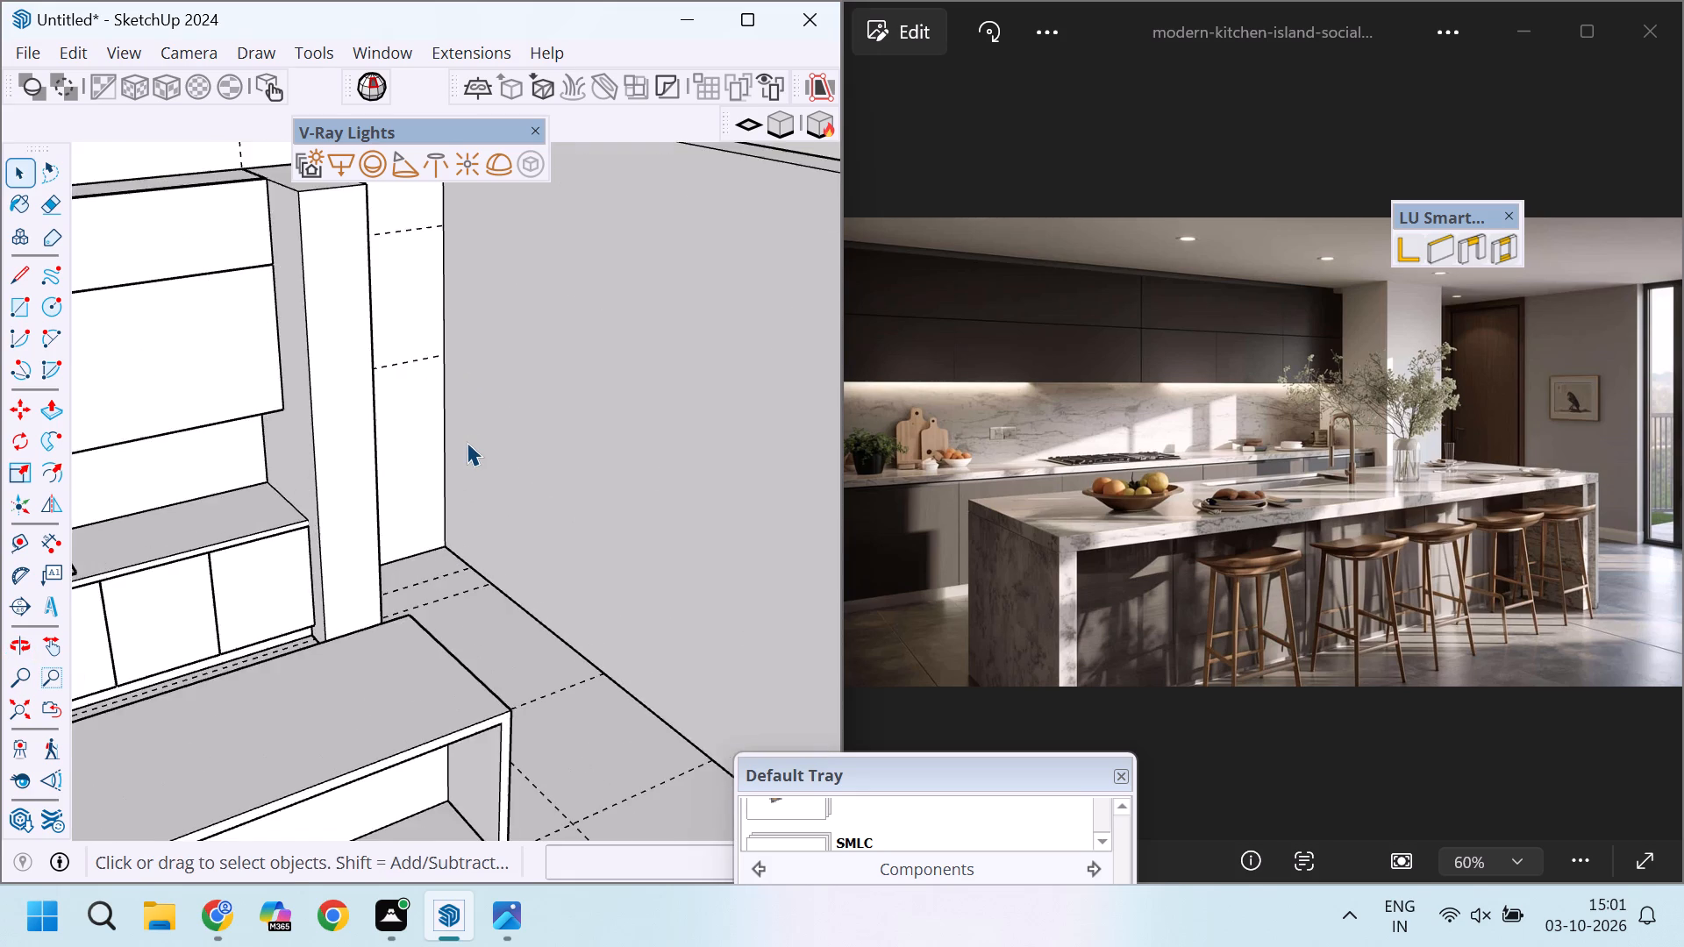
scroll(467, 442, down, 13)
scroll(467, 442, up, 6)
scroll(467, 442, down, 6)
scroll(467, 442, up, 5)
scroll(467, 442, down, 4)
scroll(467, 442, up, 4)
scroll(467, 442, down, 4)
scroll(467, 442, up, 4)
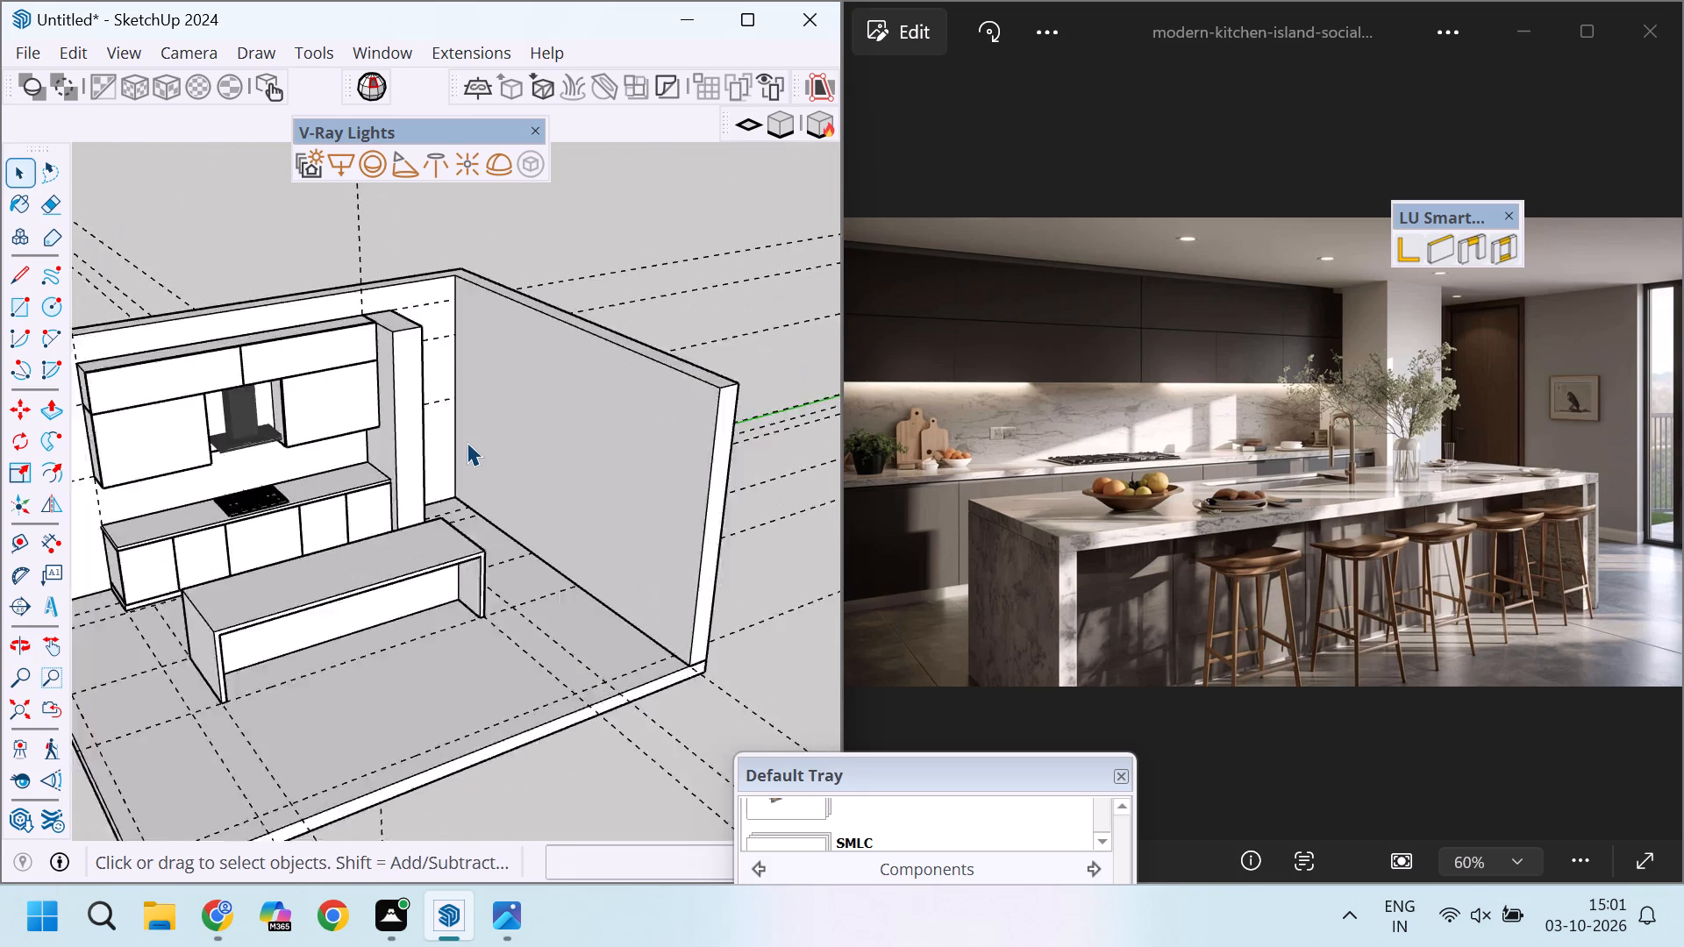
scroll(467, 442, up, 1)
scroll(467, 442, down, 5)
scroll(467, 442, up, 5)
scroll(467, 442, down, 5)
scroll(467, 442, up, 10)
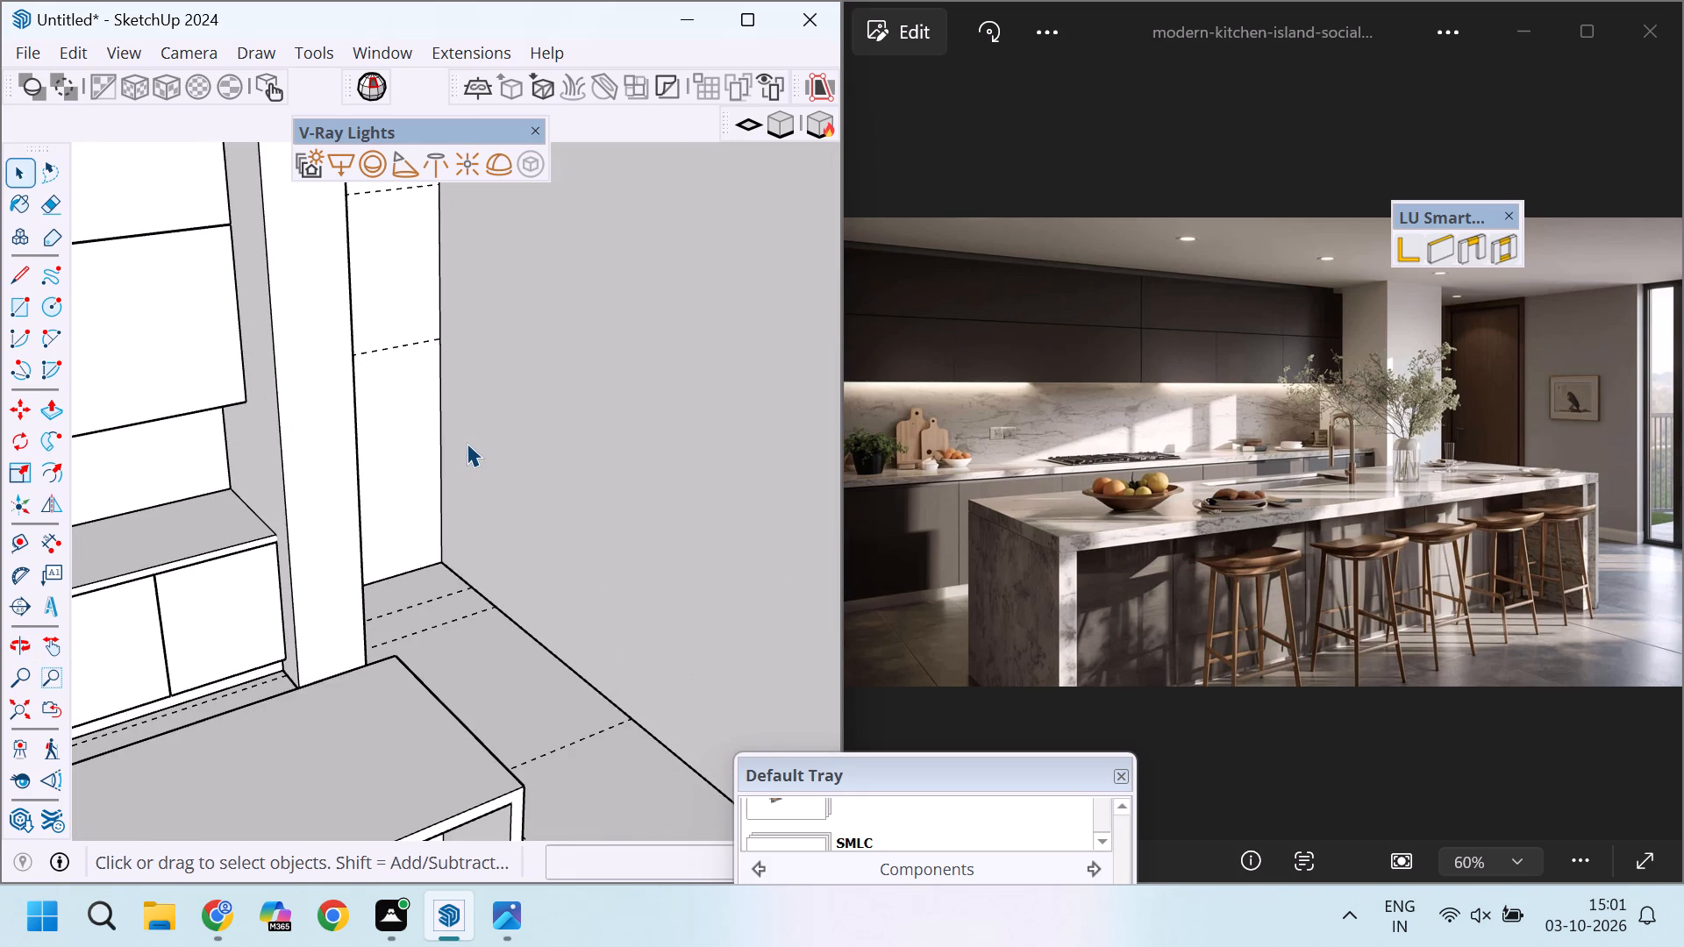
scroll(467, 443, down, 7)
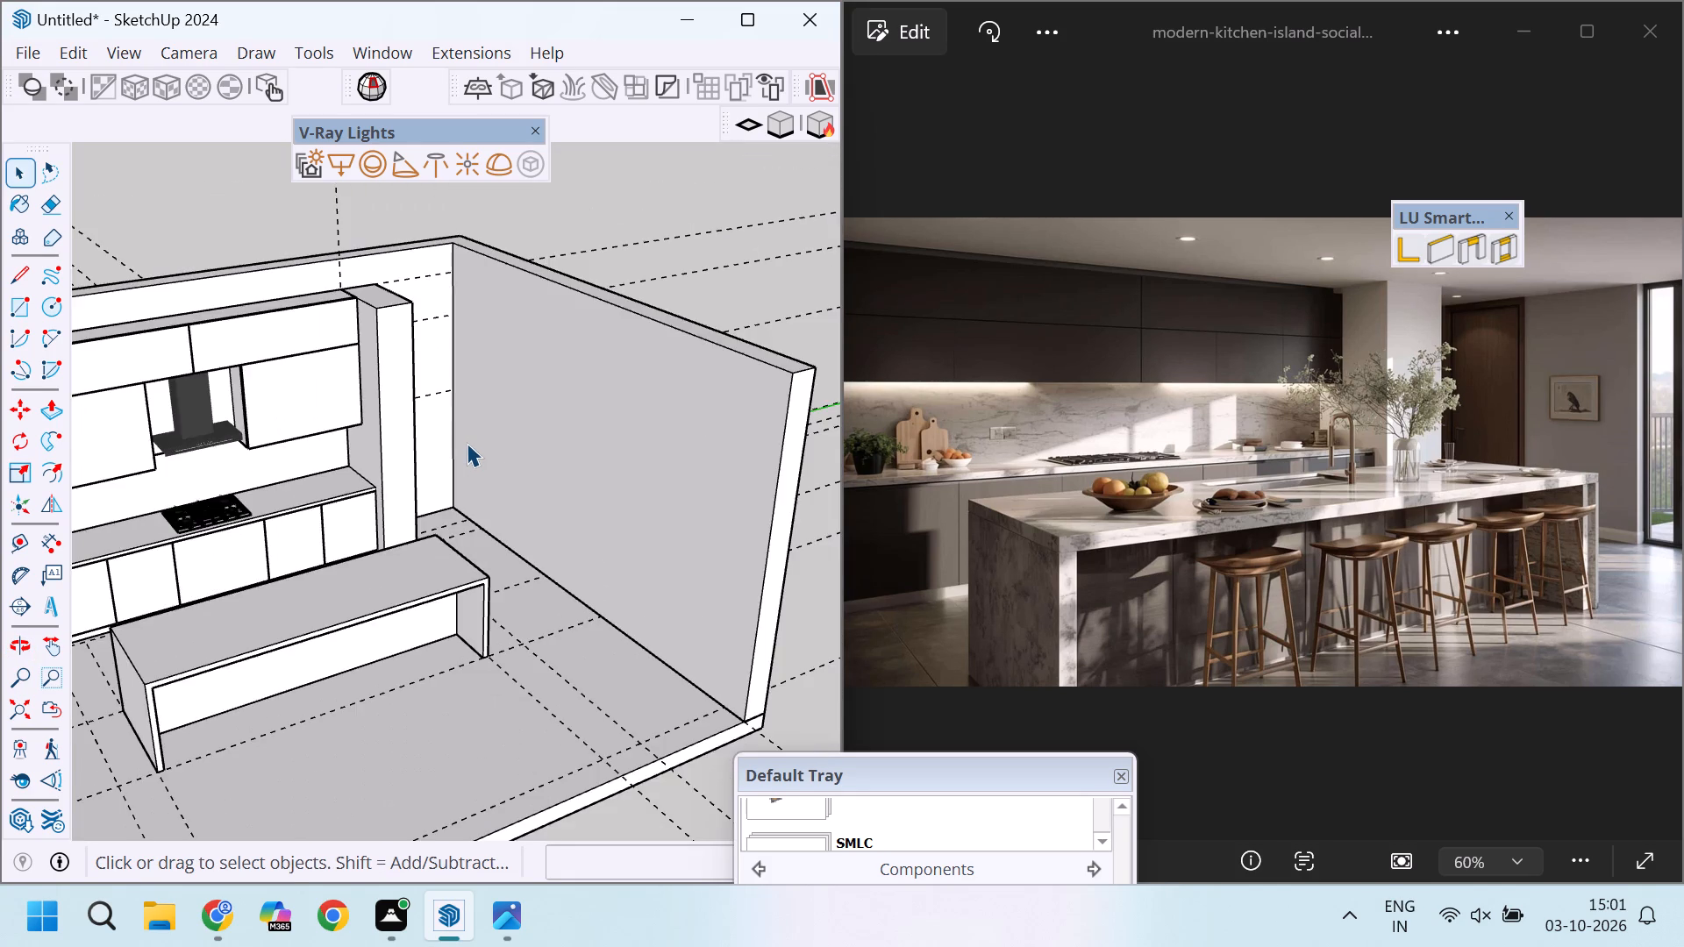
scroll(467, 443, down, 3)
scroll(467, 443, up, 5)
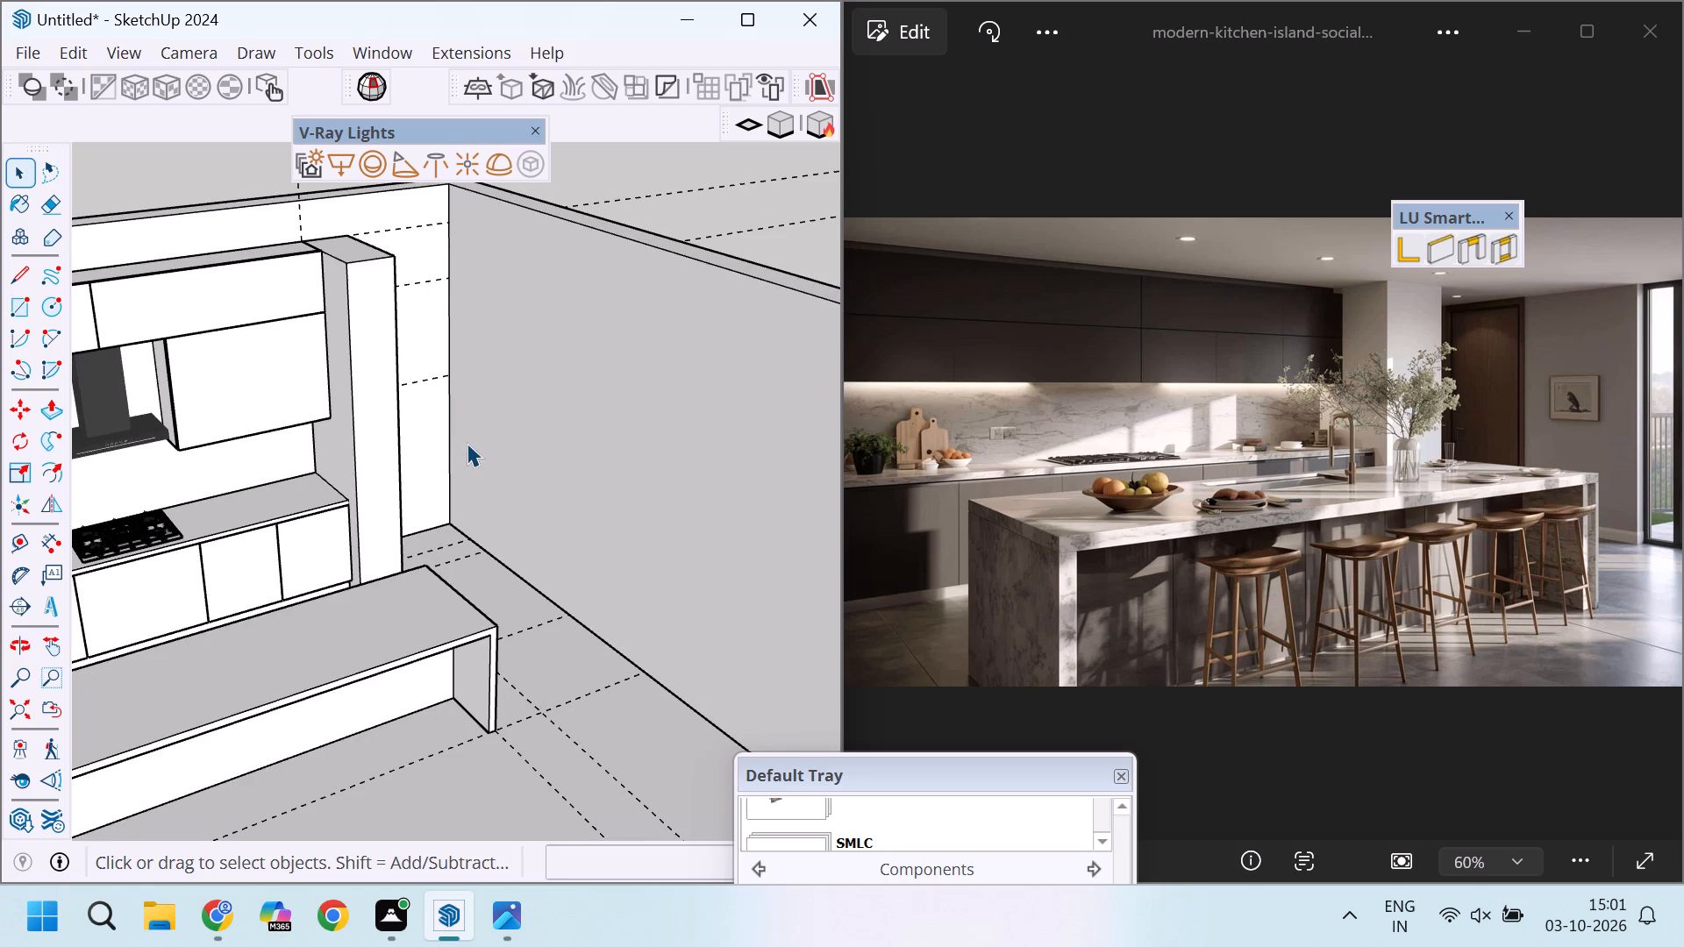
scroll(467, 443, down, 3)
scroll(467, 443, up, 7)
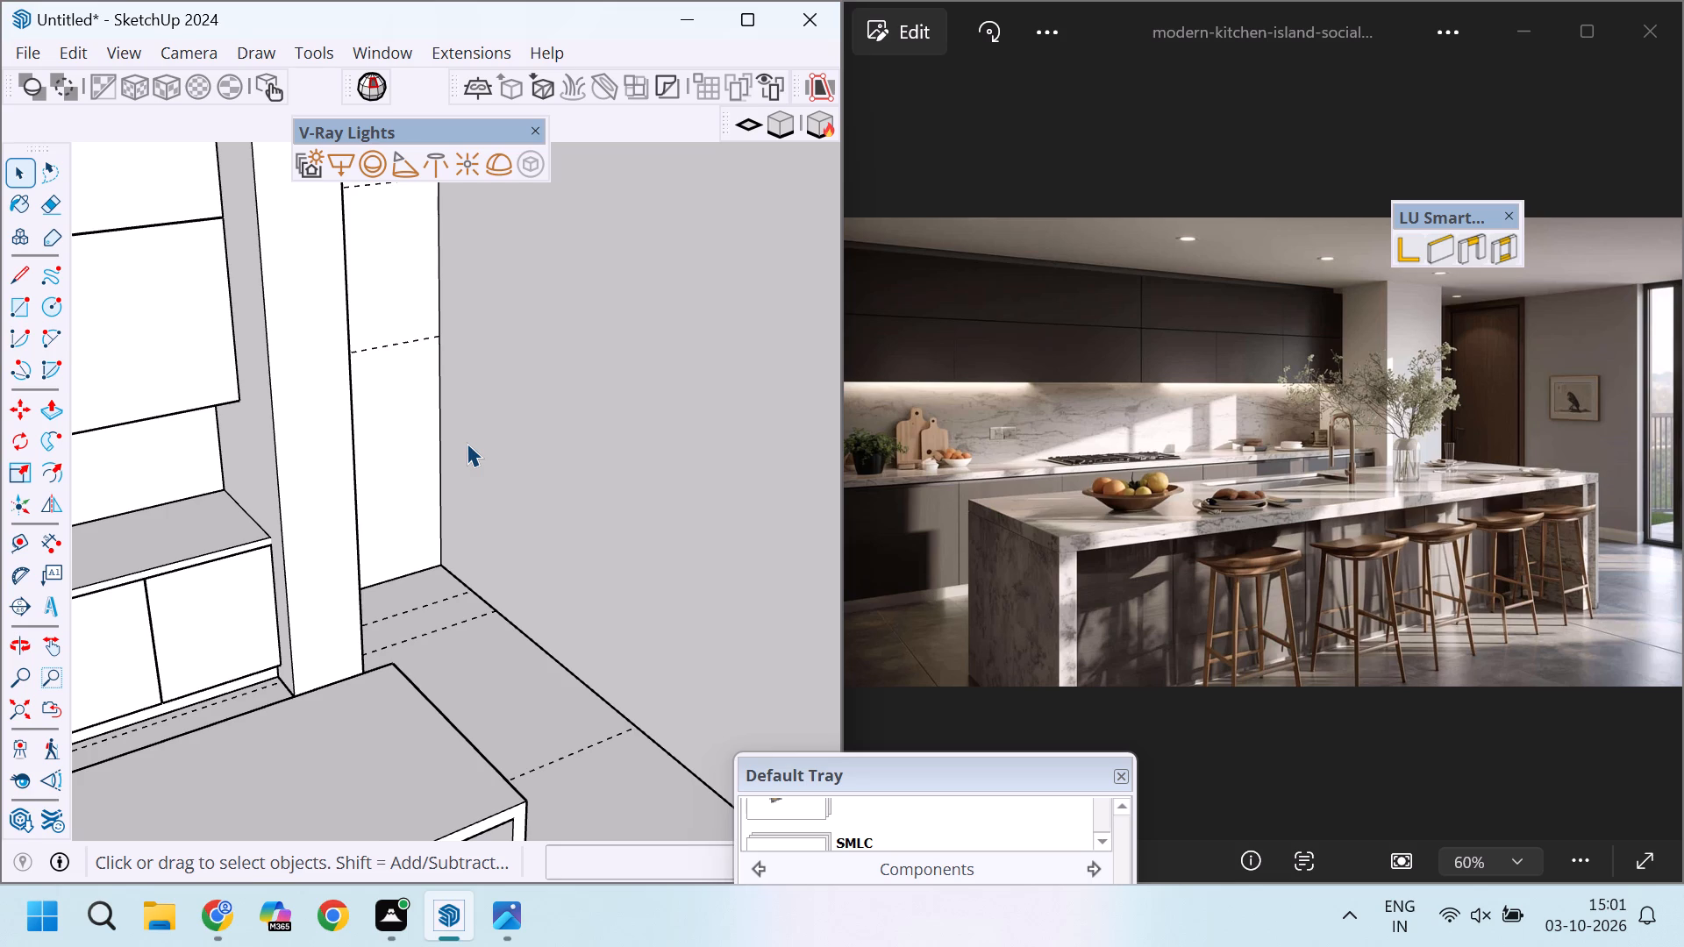
scroll(467, 445, down, 9)
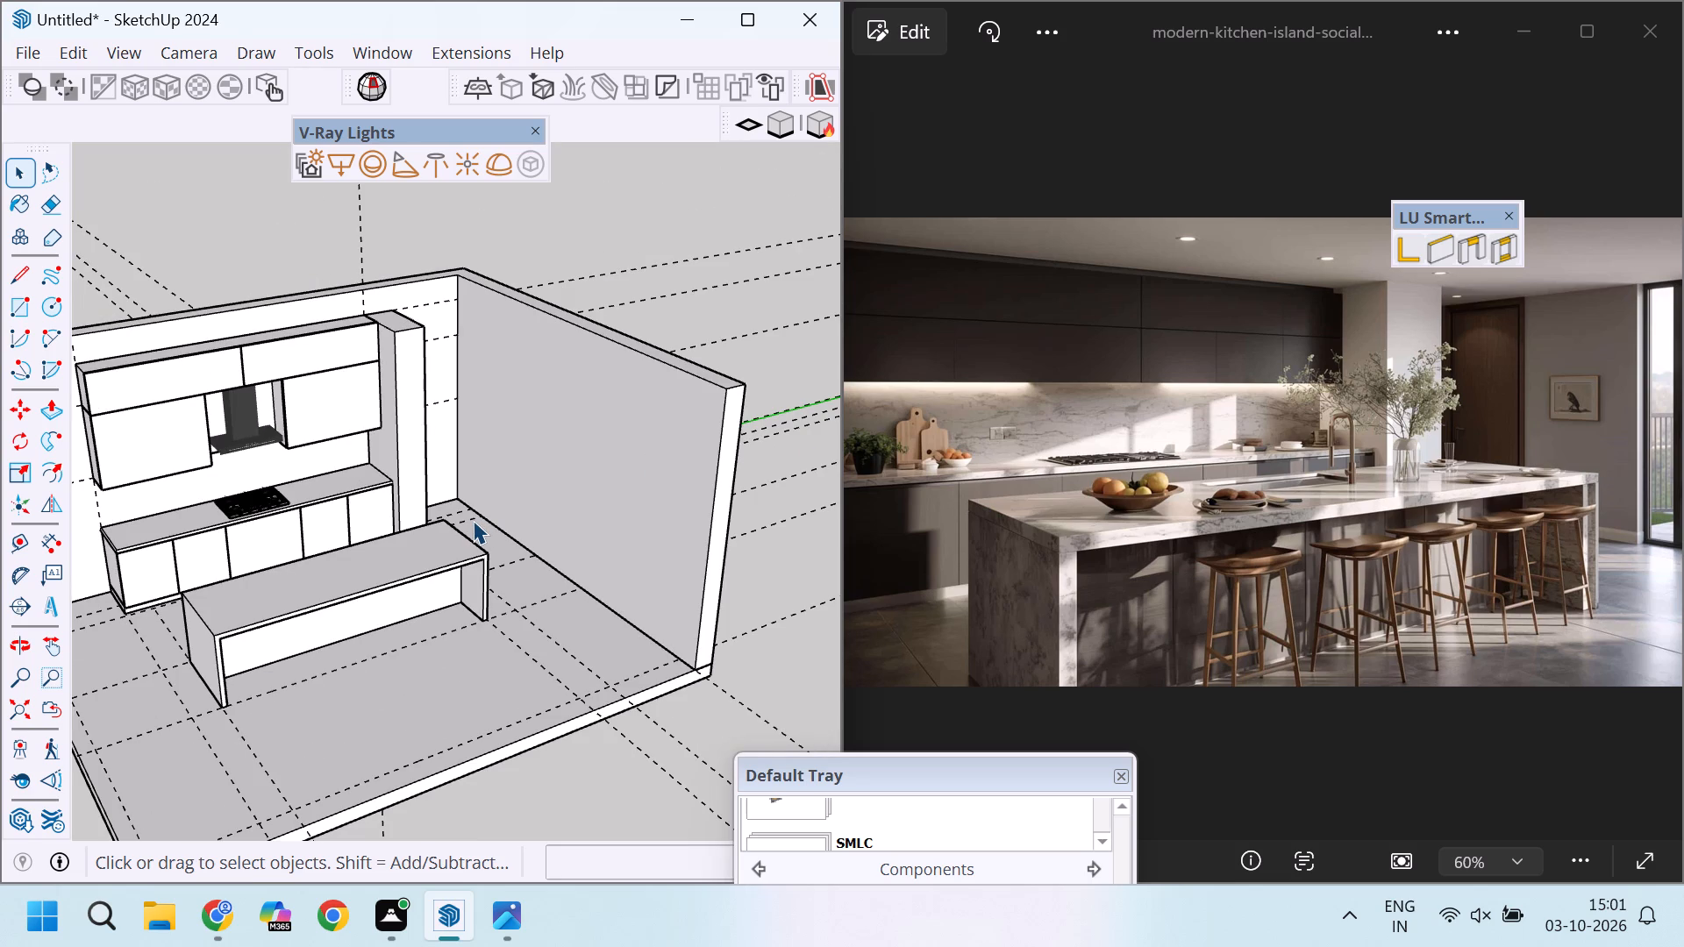
scroll(458, 520, down, 5)
scroll(458, 520, up, 8)
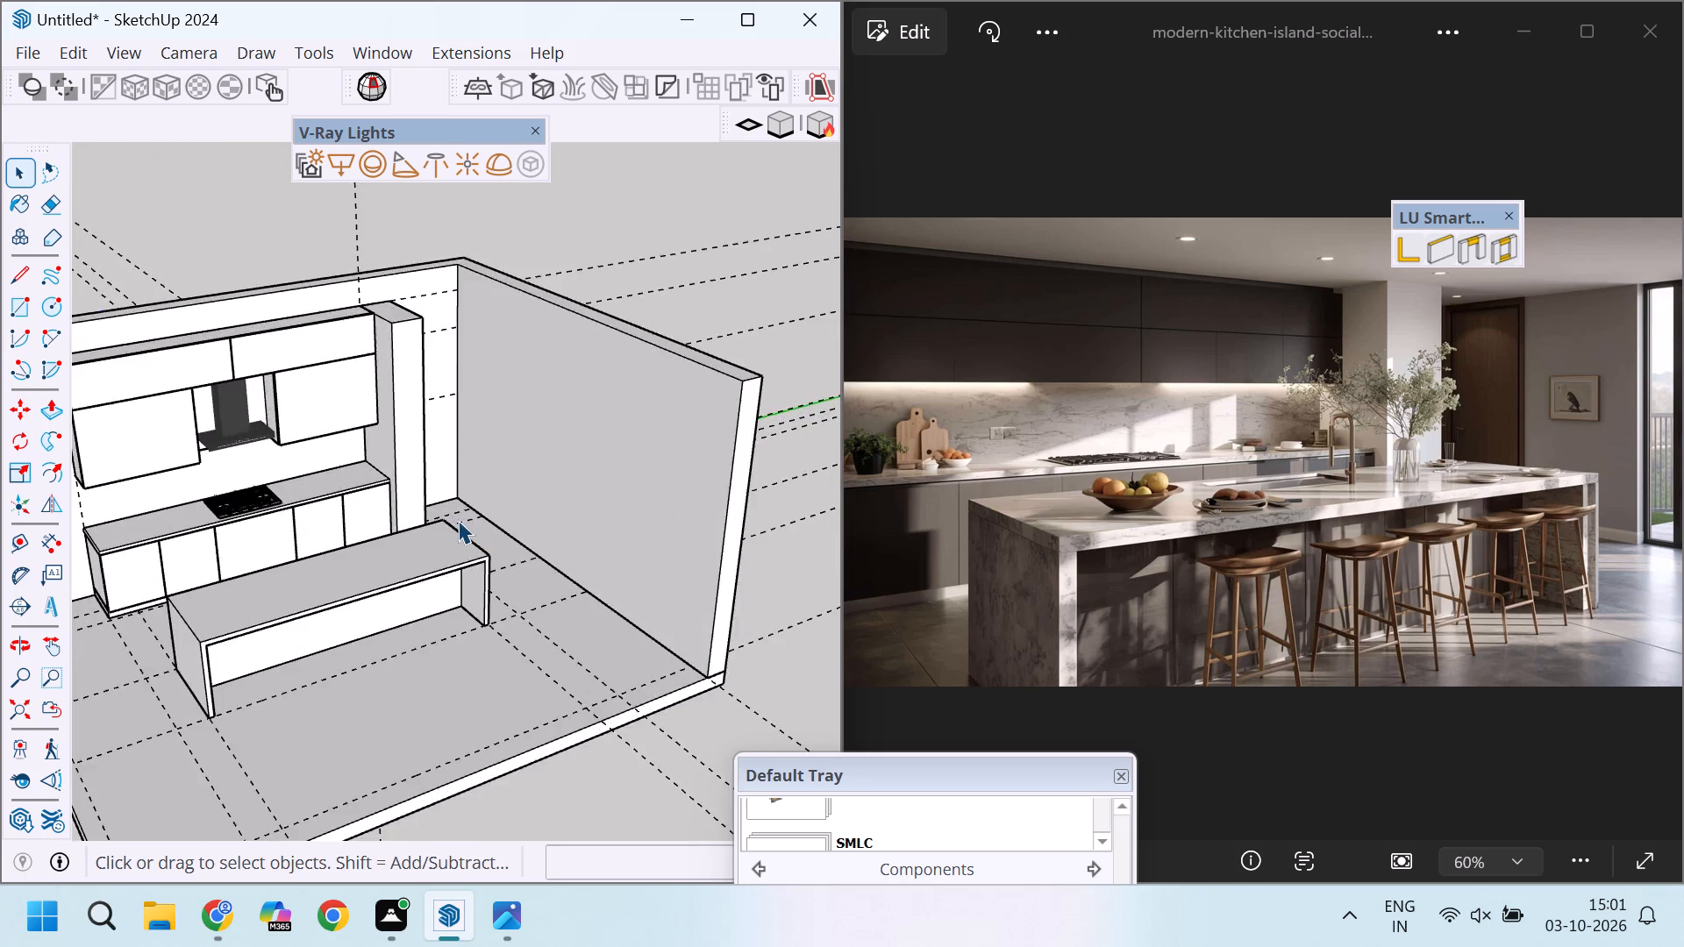
scroll(458, 520, up, 2)
scroll(458, 520, down, 16)
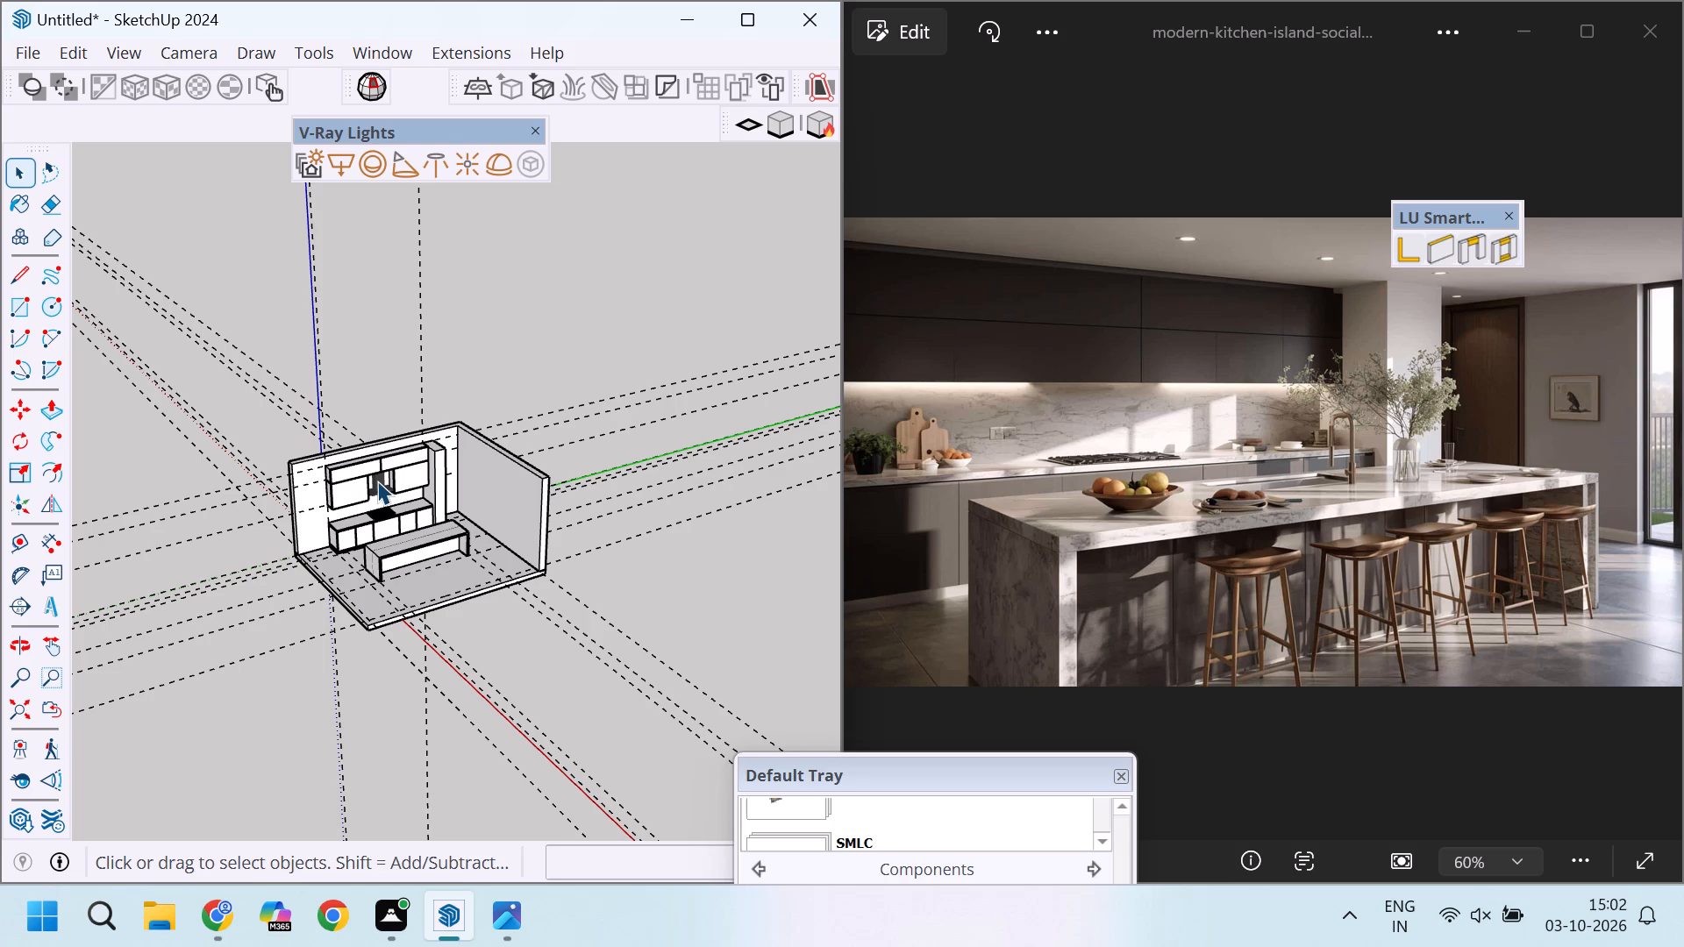
Examine the range hood, wall cabinets and cooktop on the back wall within the whole room.
scroll(348, 471, up, 2)
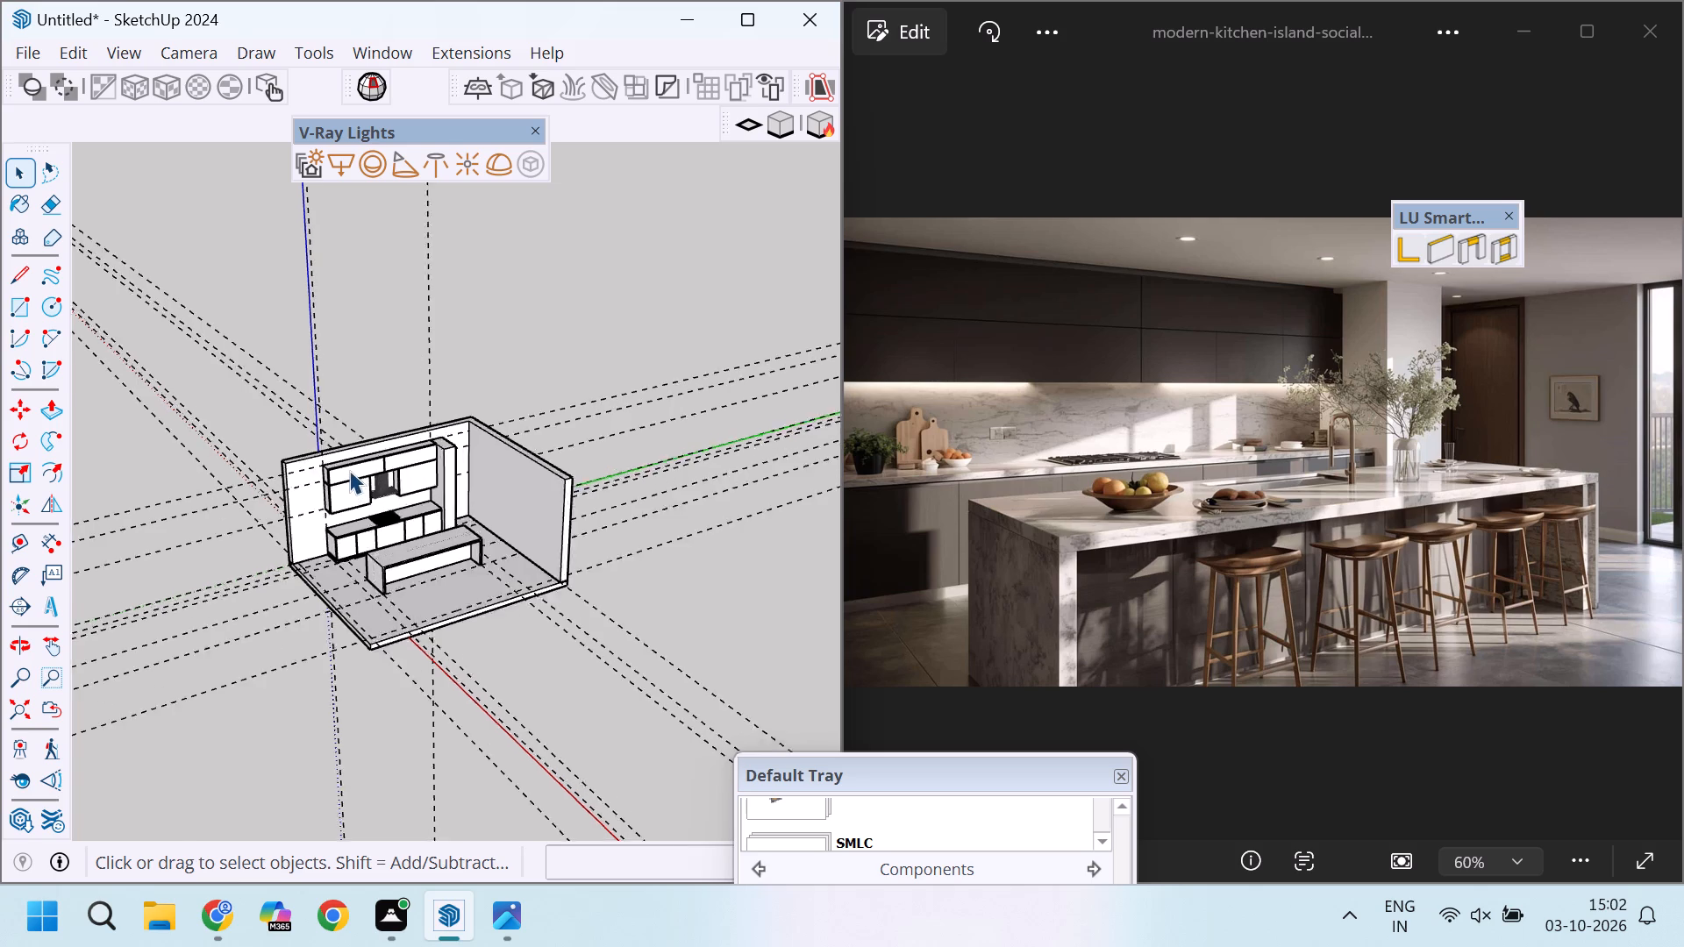
scroll(349, 470, up, 8)
scroll(389, 473, down, 9)
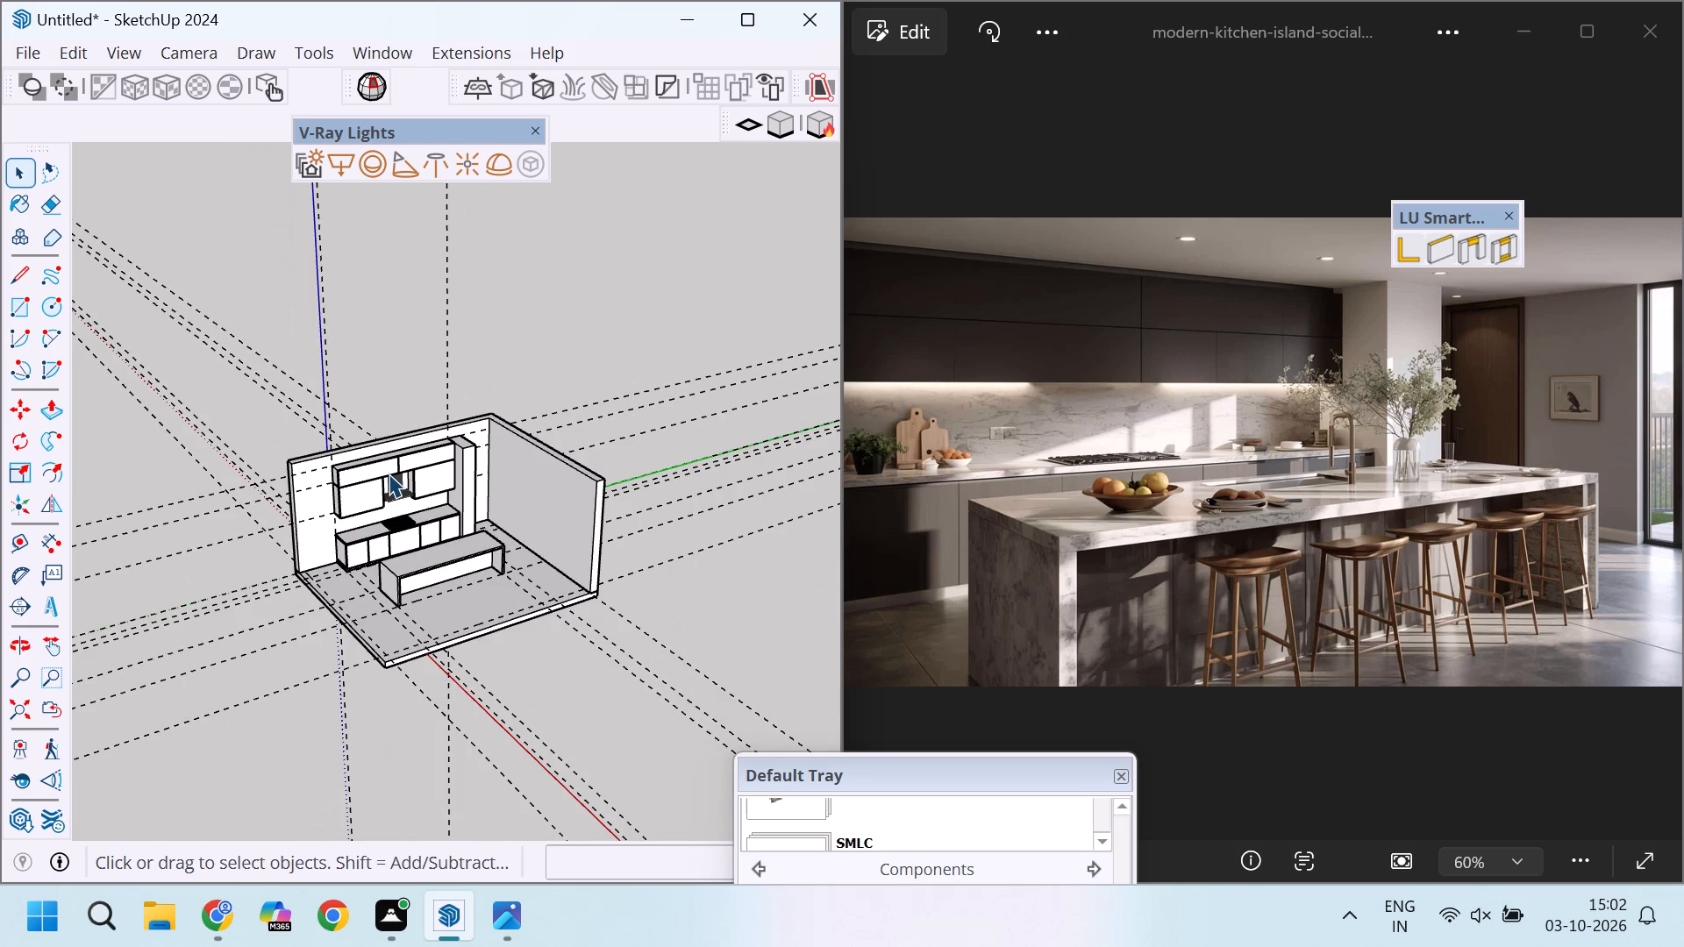
scroll(389, 473, down, 3)
scroll(389, 473, up, 3)
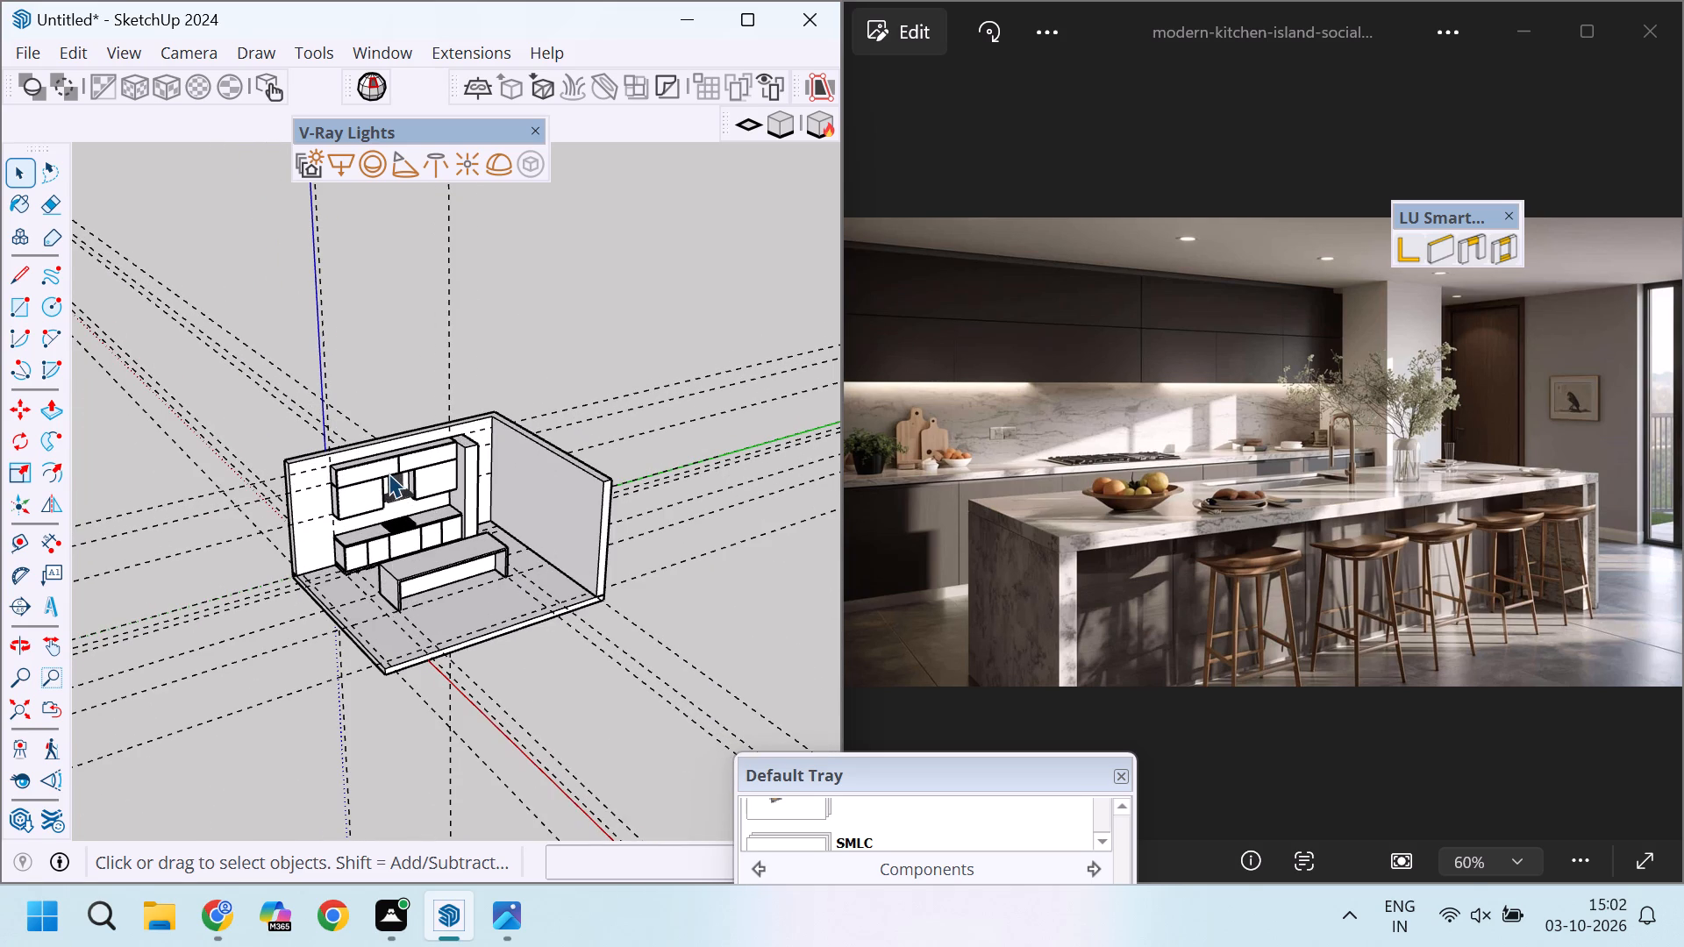
scroll(389, 473, down, 2)
scroll(389, 473, up, 4)
scroll(389, 473, down, 2)
scroll(389, 473, up, 6)
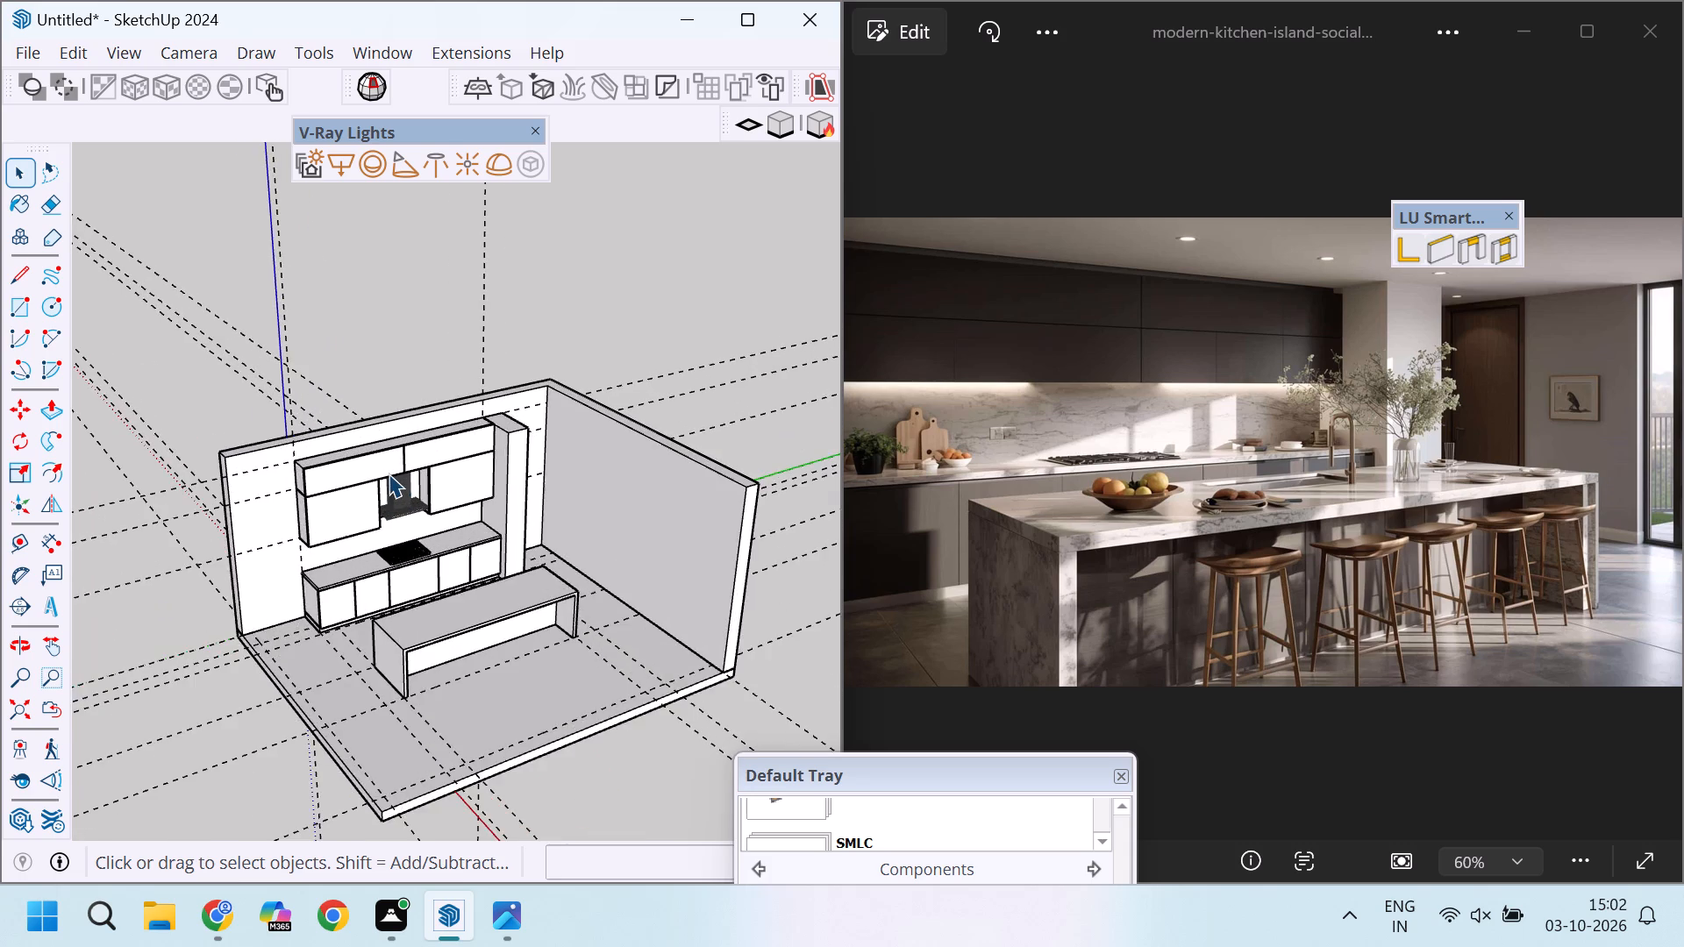
scroll(389, 473, up, 9)
scroll(389, 473, down, 11)
scroll(389, 473, up, 14)
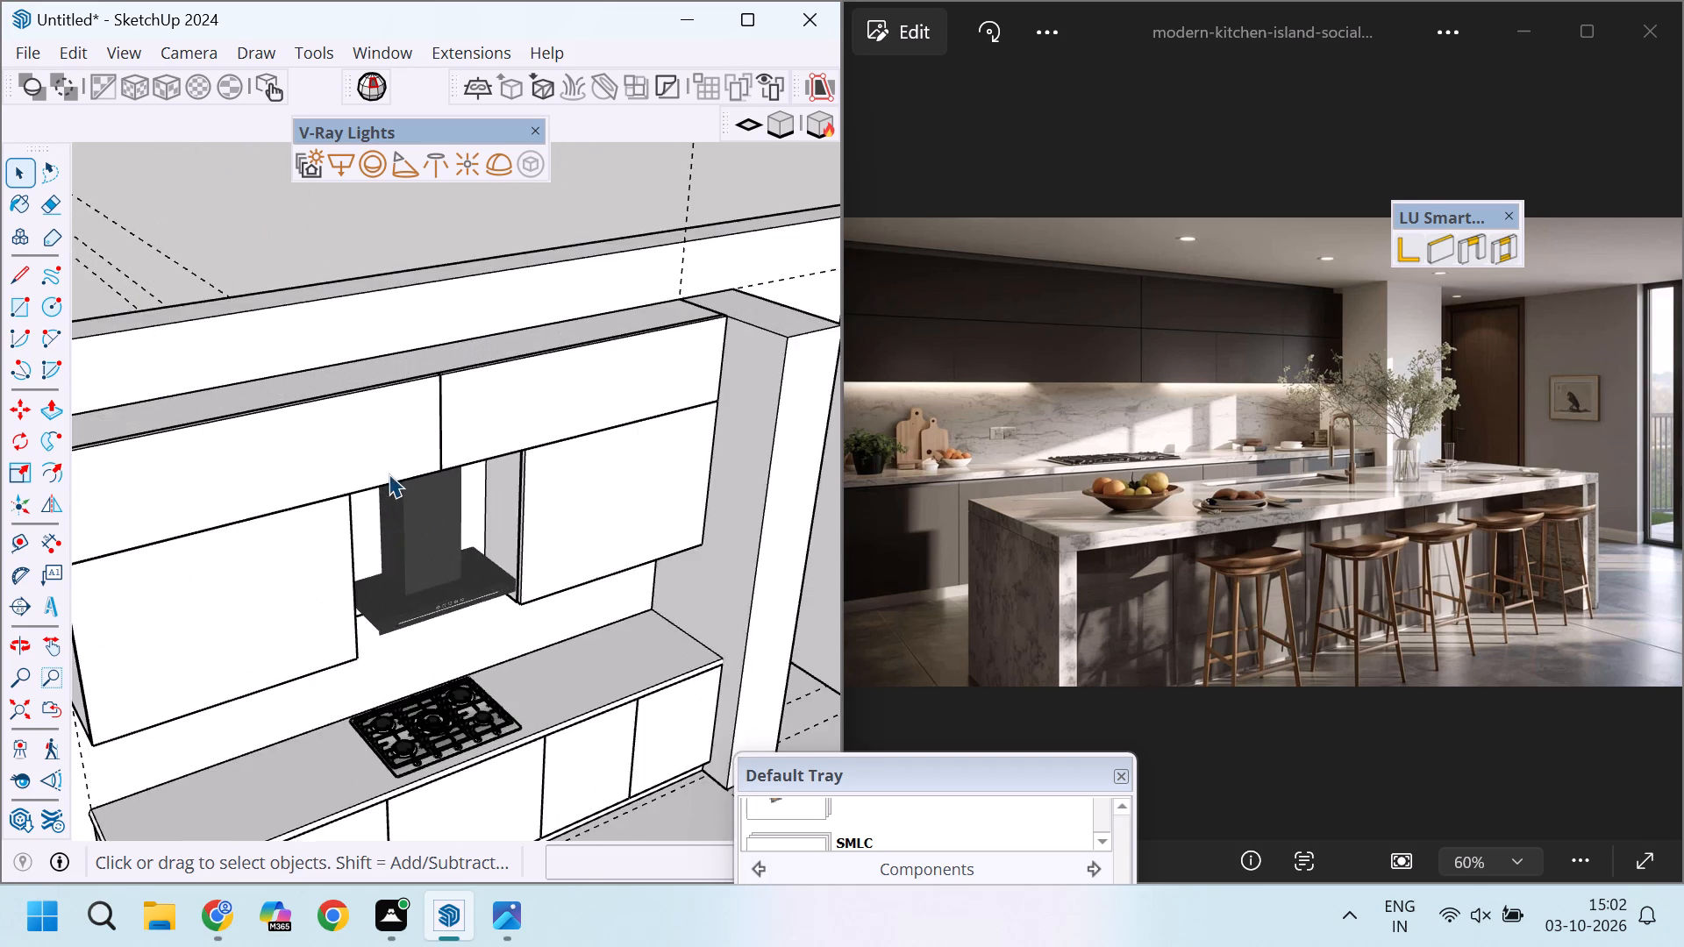
scroll(389, 473, up, 3)
scroll(389, 473, down, 10)
scroll(389, 473, up, 11)
scroll(389, 473, down, 9)
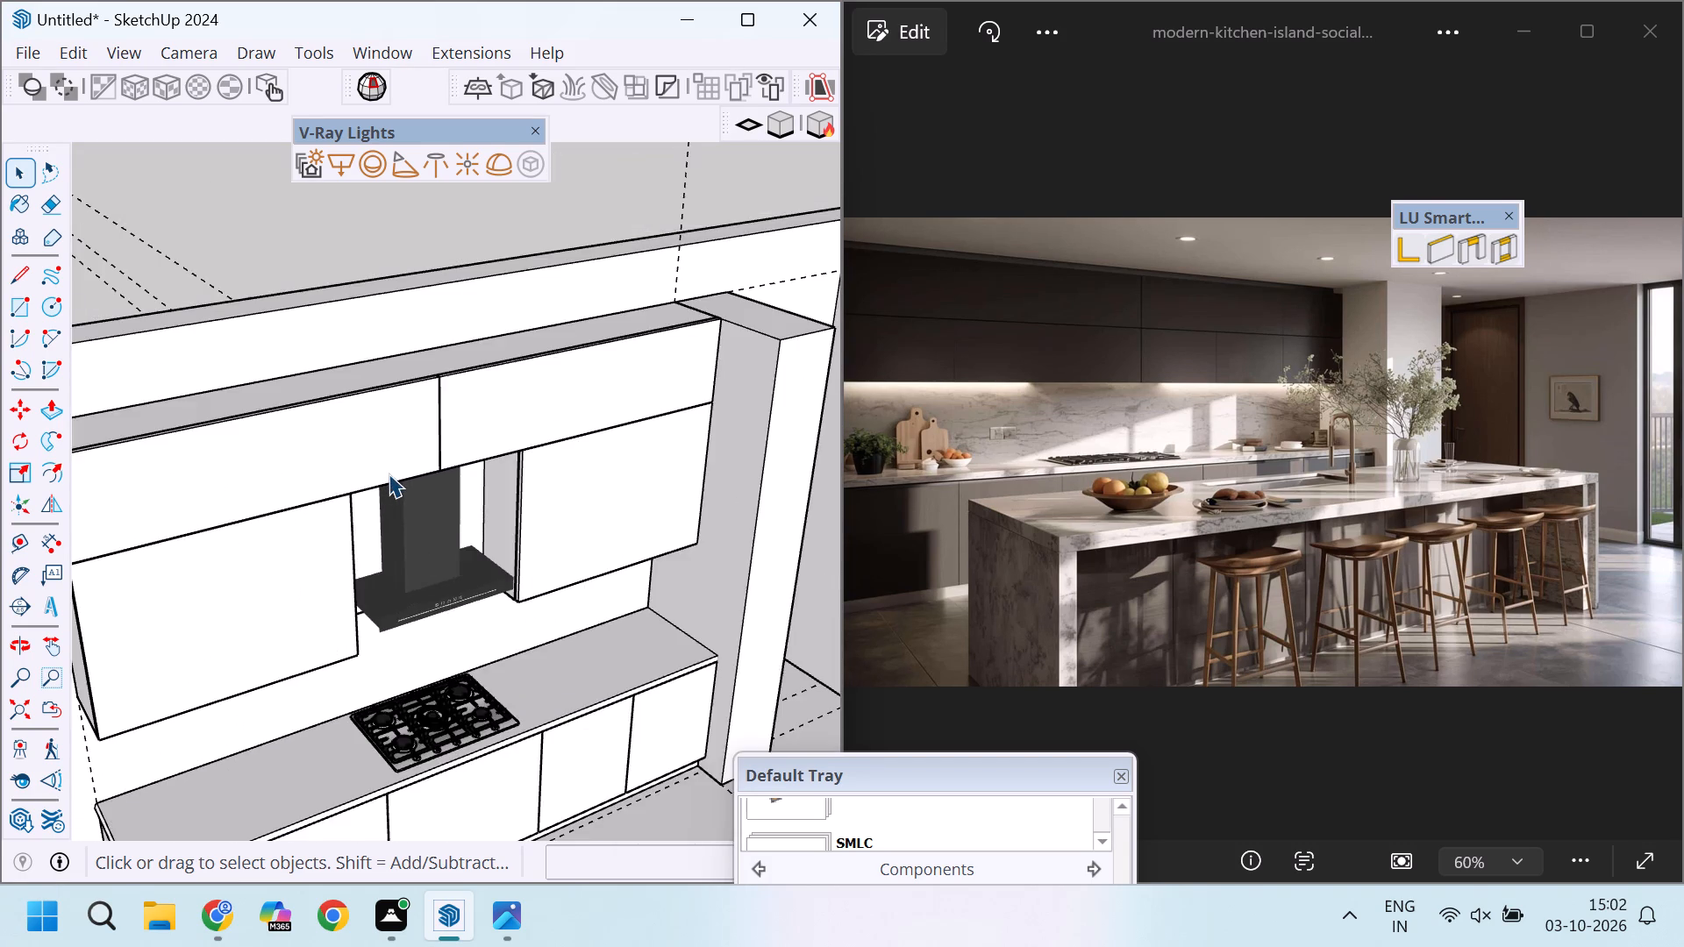
scroll(389, 473, down, 13)
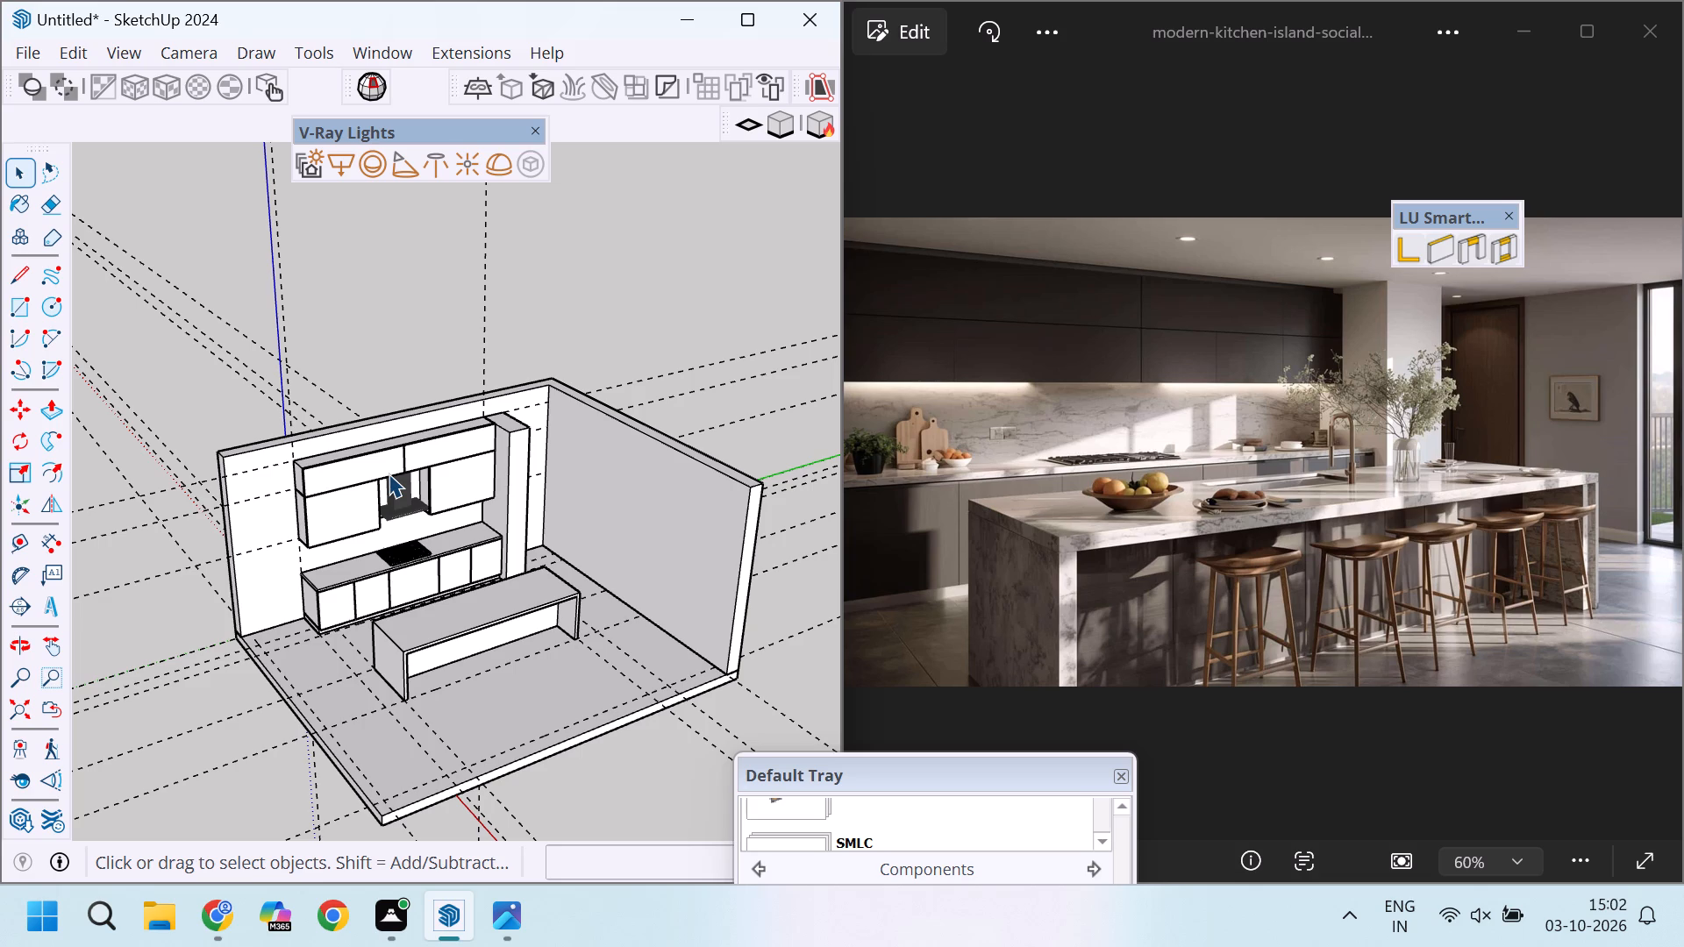
scroll(411, 446, up, 7)
scroll(417, 444, down, 4)
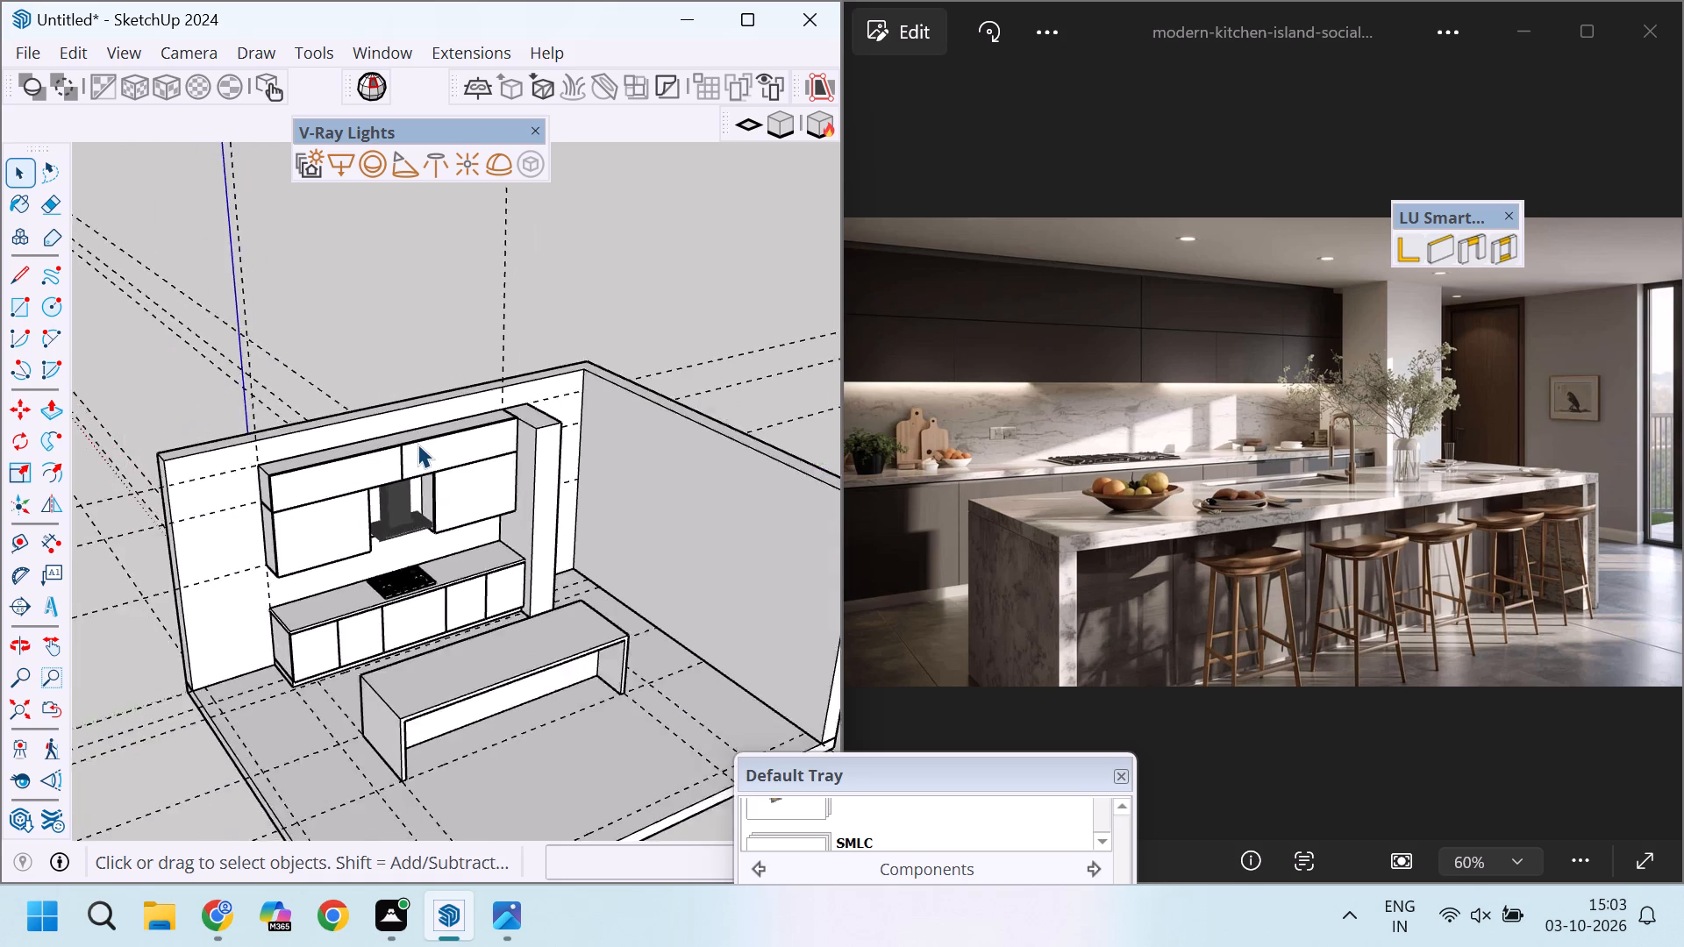
scroll(417, 444, down, 7)
scroll(540, 678, up, 5)
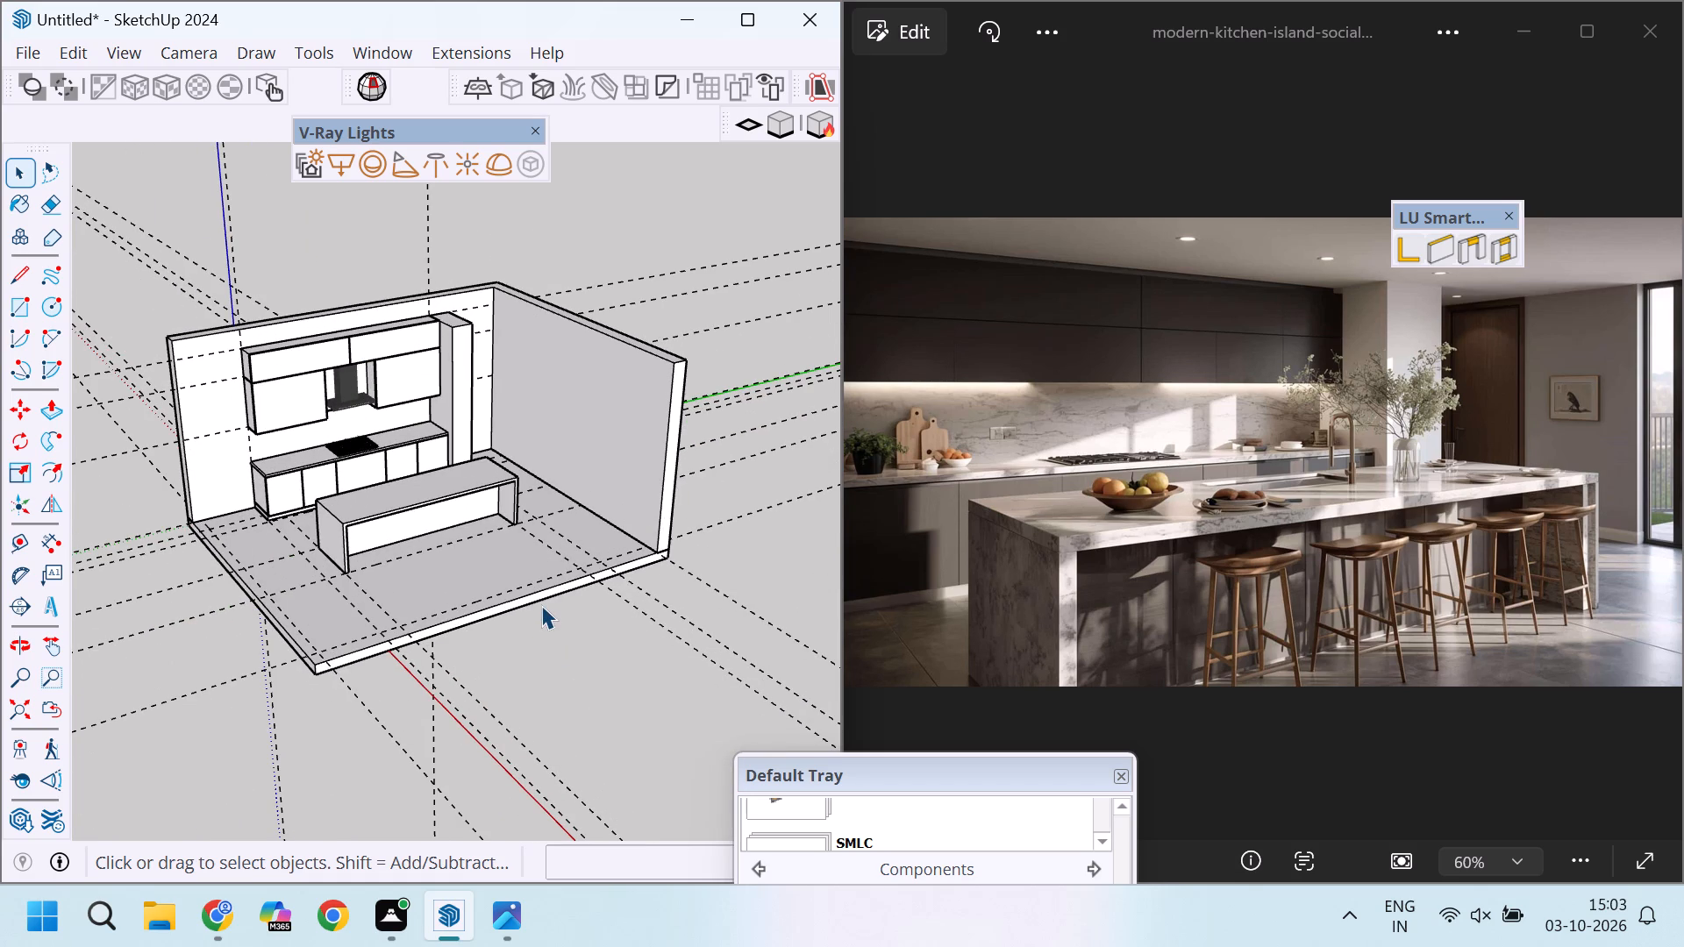
Inspect the waterfall island and the base cabinets with the cooktop against the reference kitchen photo.
scroll(537, 604, up, 10)
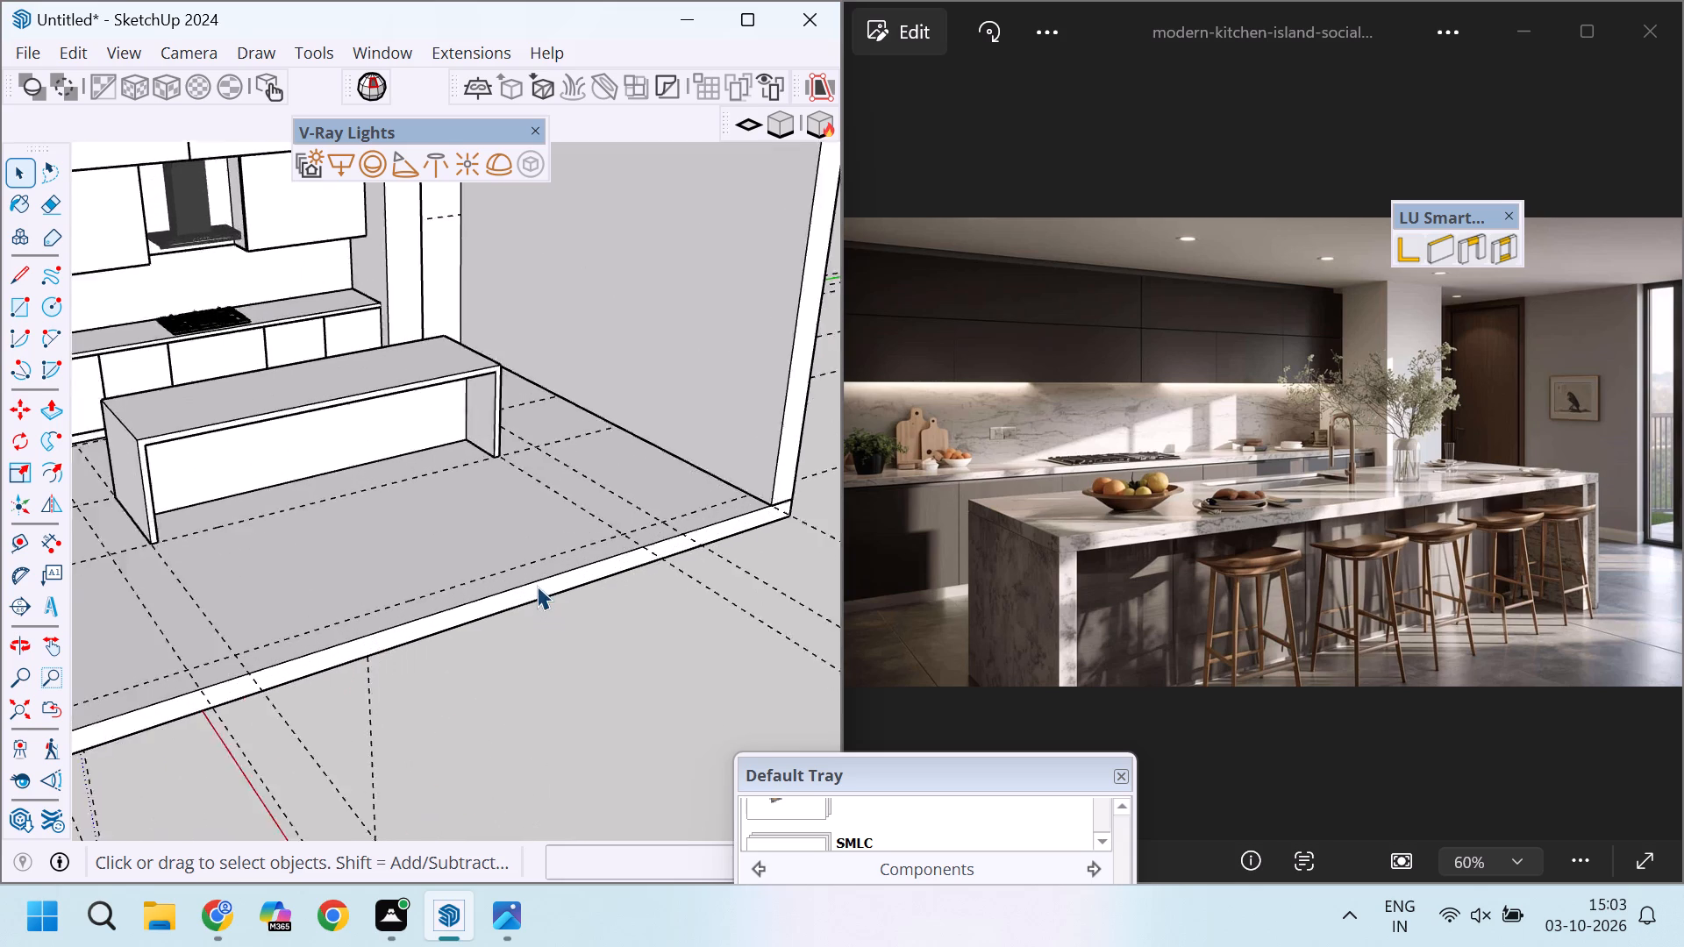
scroll(537, 586, up, 3)
scroll(537, 586, down, 15)
scroll(499, 497, up, 10)
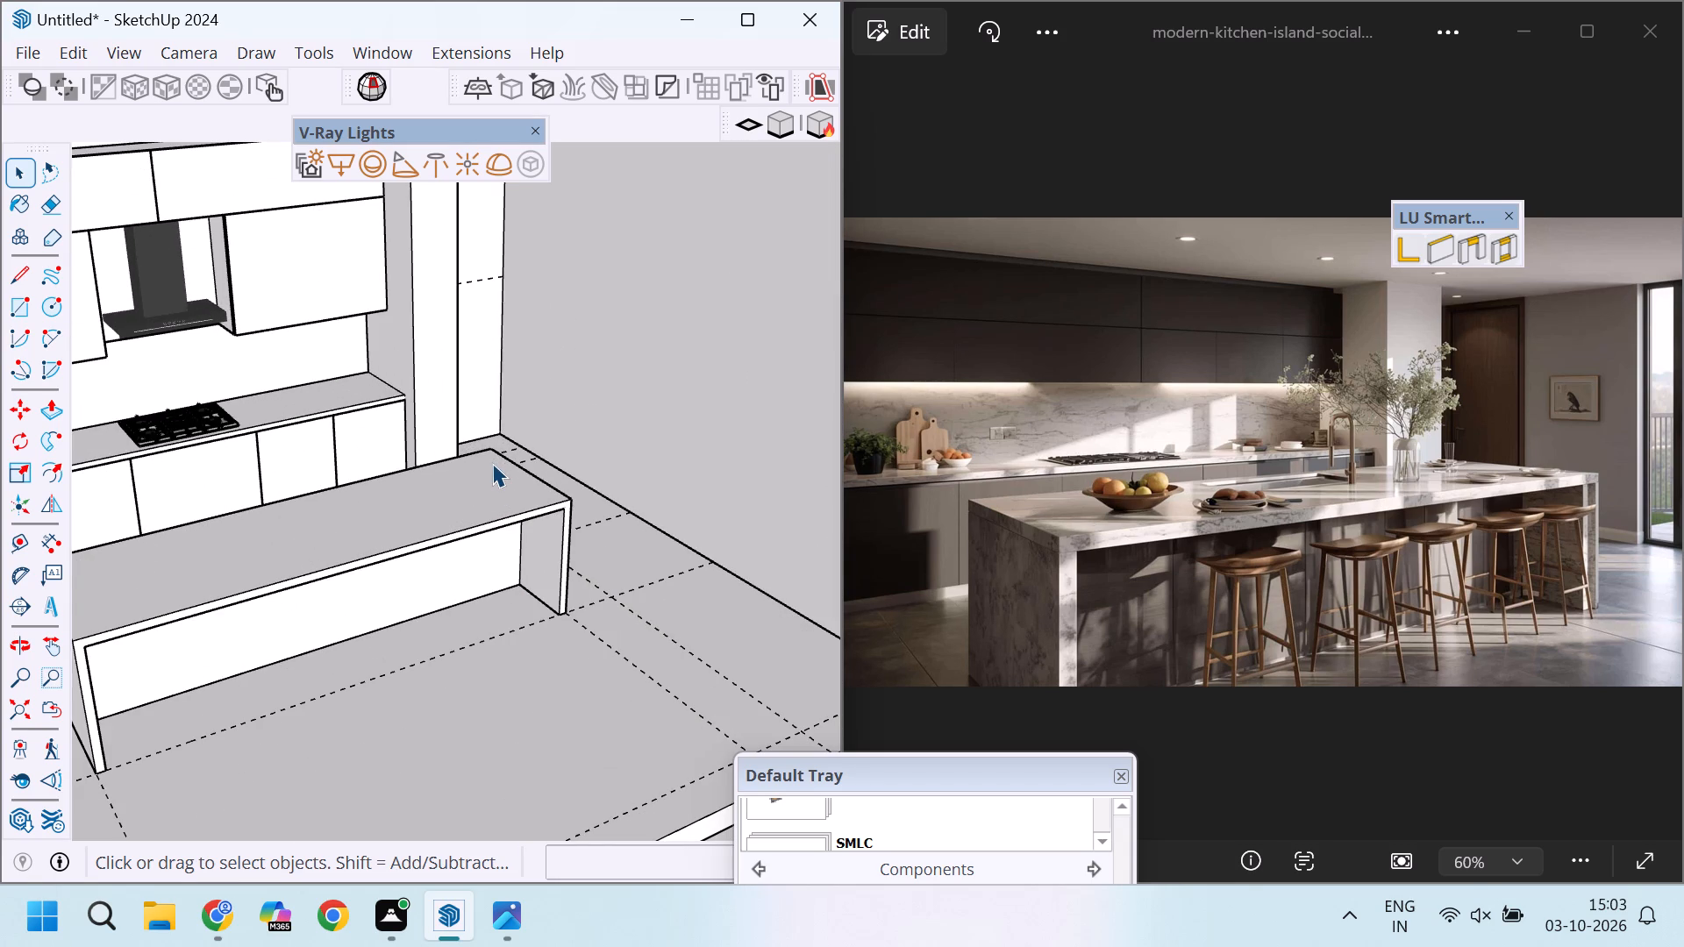
scroll(665, 429, down, 10)
scroll(503, 545, up, 6)
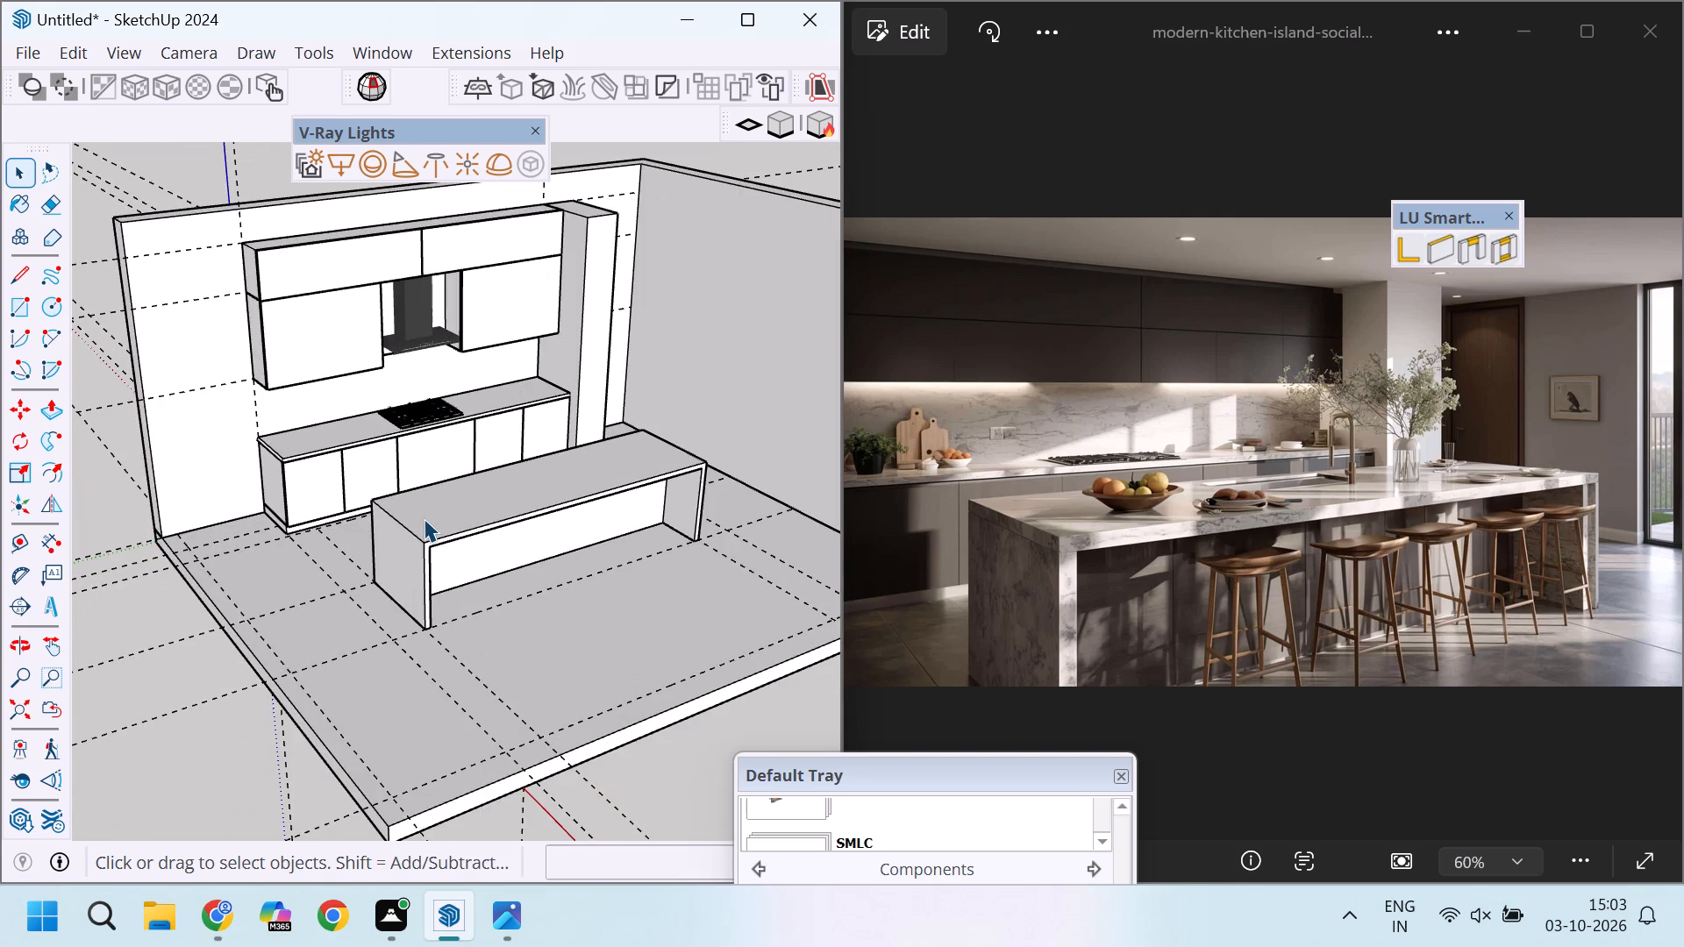
scroll(425, 518, down, 6)
scroll(432, 535, up, 4)
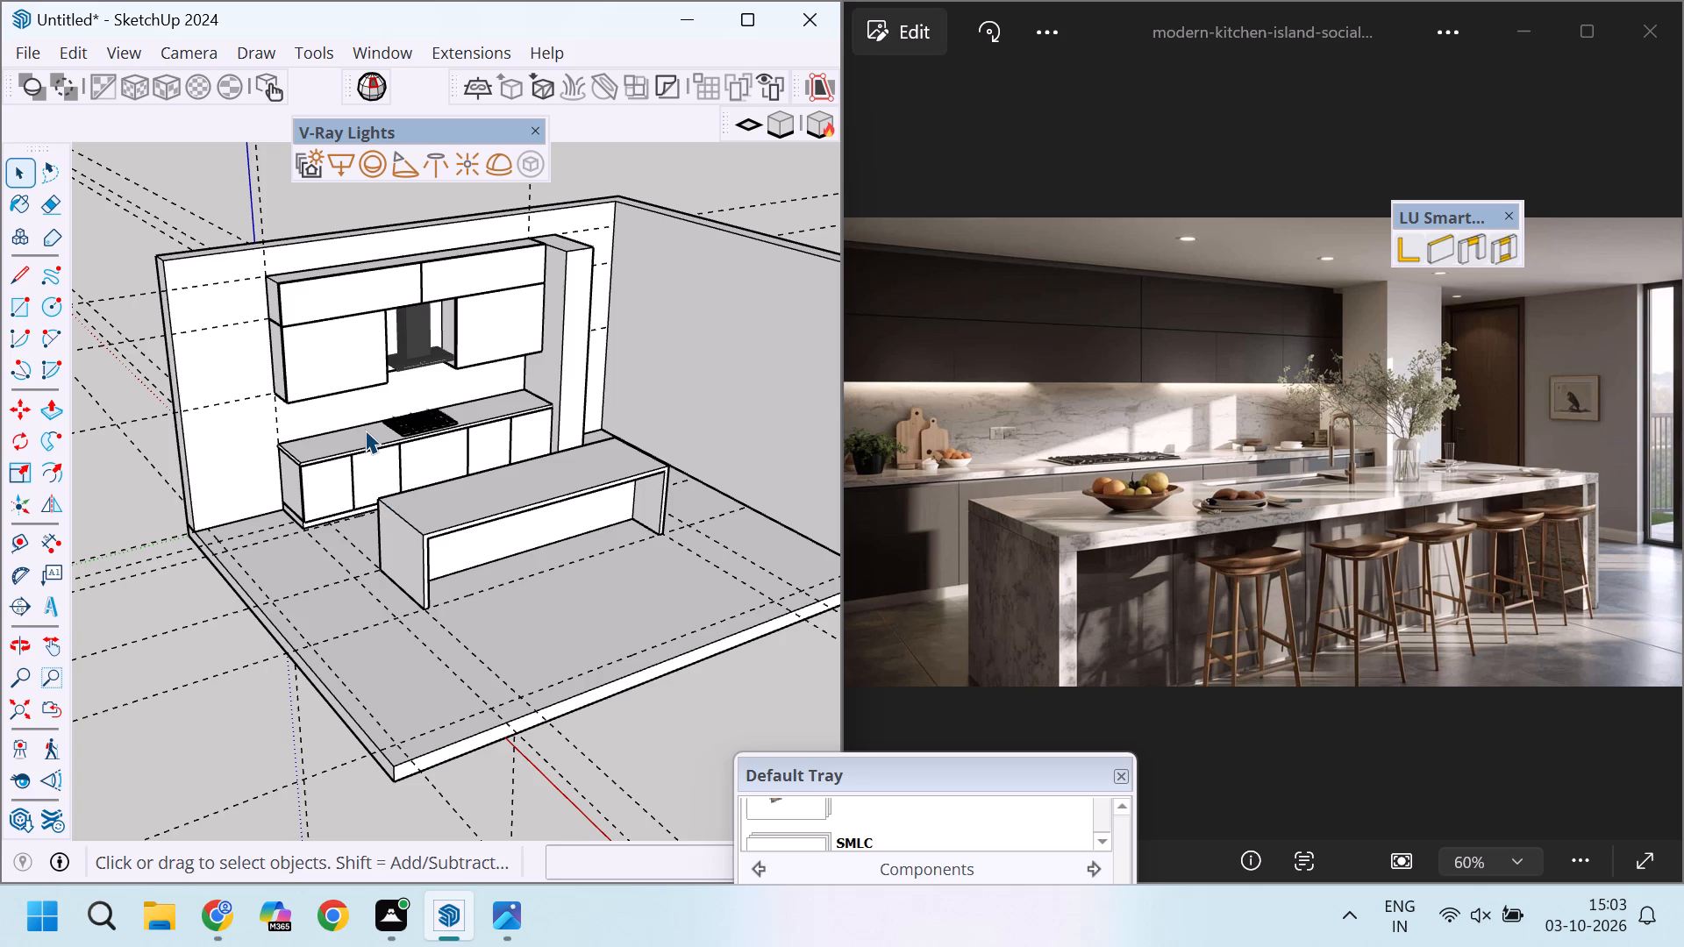
scroll(387, 351, up, 1)
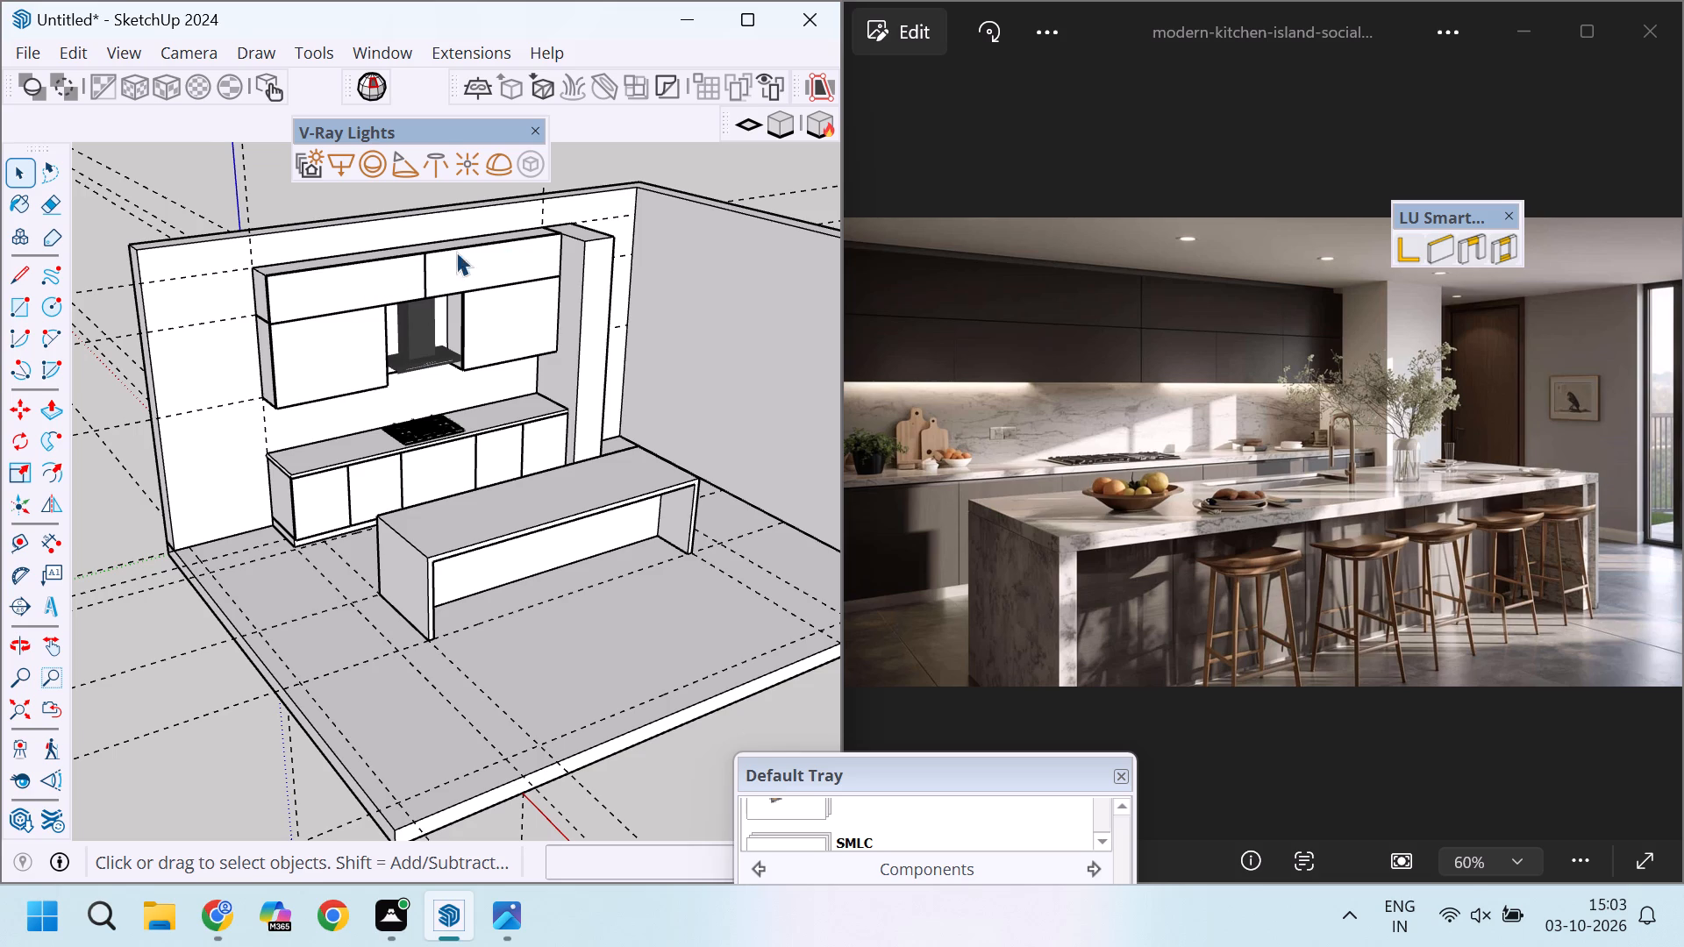
scroll(503, 404, up, 4)
scroll(415, 437, up, 8)
scroll(278, 502, down, 4)
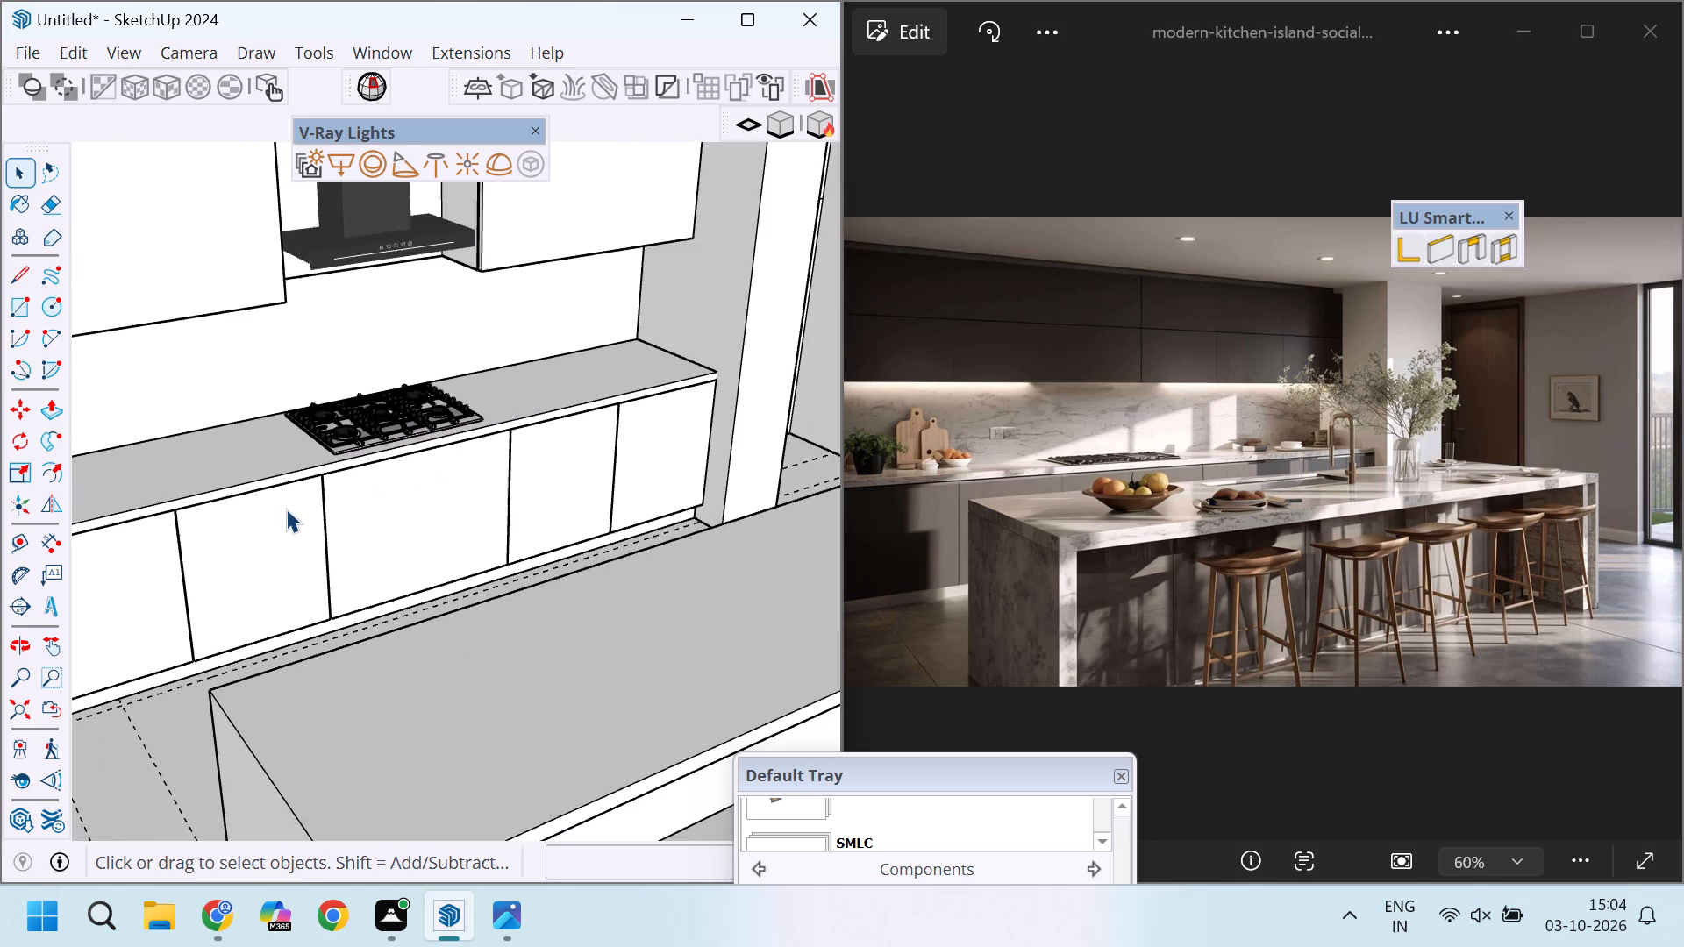
scroll(286, 509, down, 6)
scroll(453, 516, down, 4)
scroll(504, 568, up, 5)
scroll(507, 567, down, 5)
scroll(350, 536, down, 5)
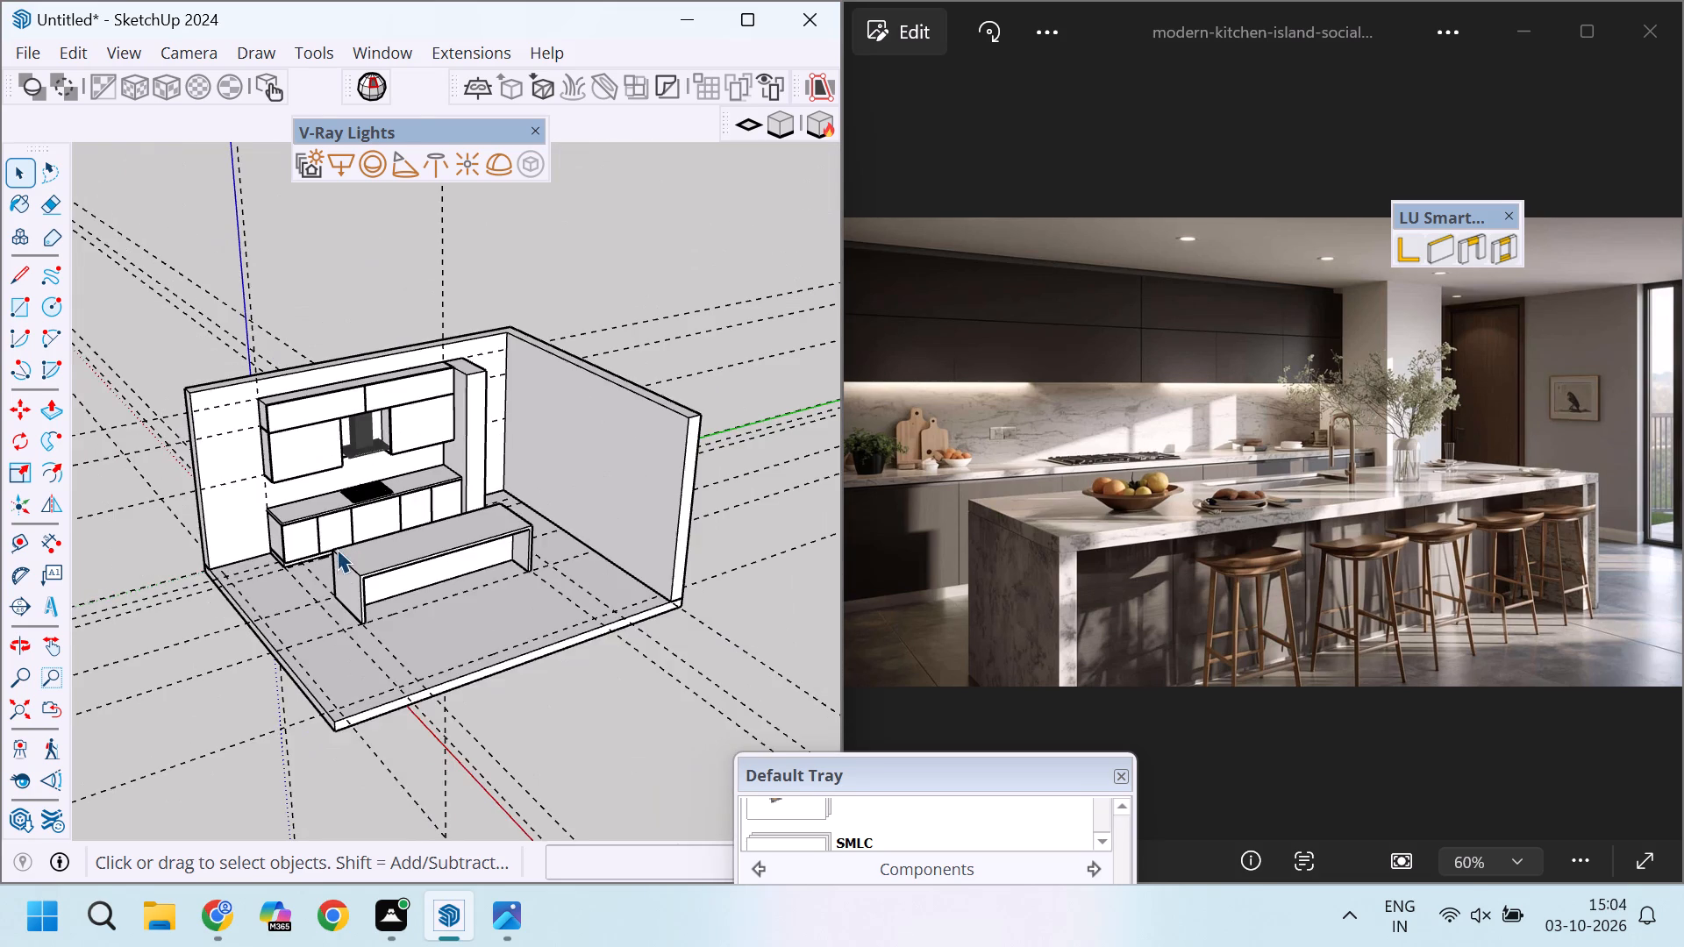
scroll(325, 576, down, 3)
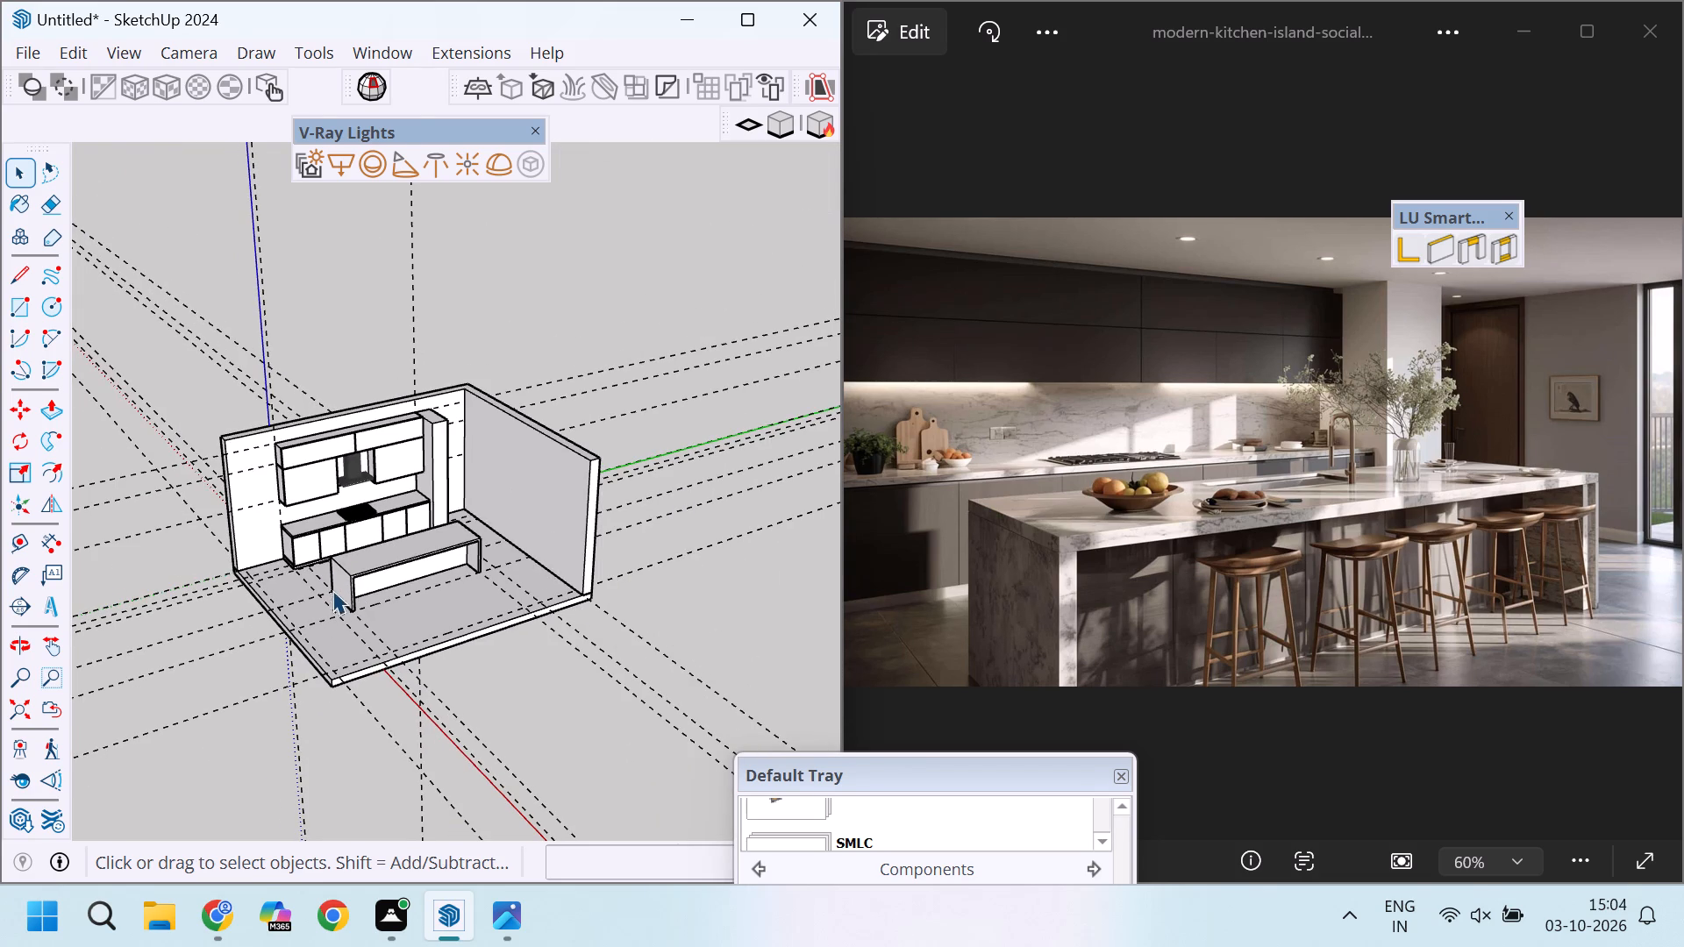
Draw a 9' by 3' rectangle on the back wall, filling the bay between the tall unit and the side wall.
scroll(469, 492, up, 5)
middle_drag(453, 502, 322, 494)
scroll(503, 520, up, 6)
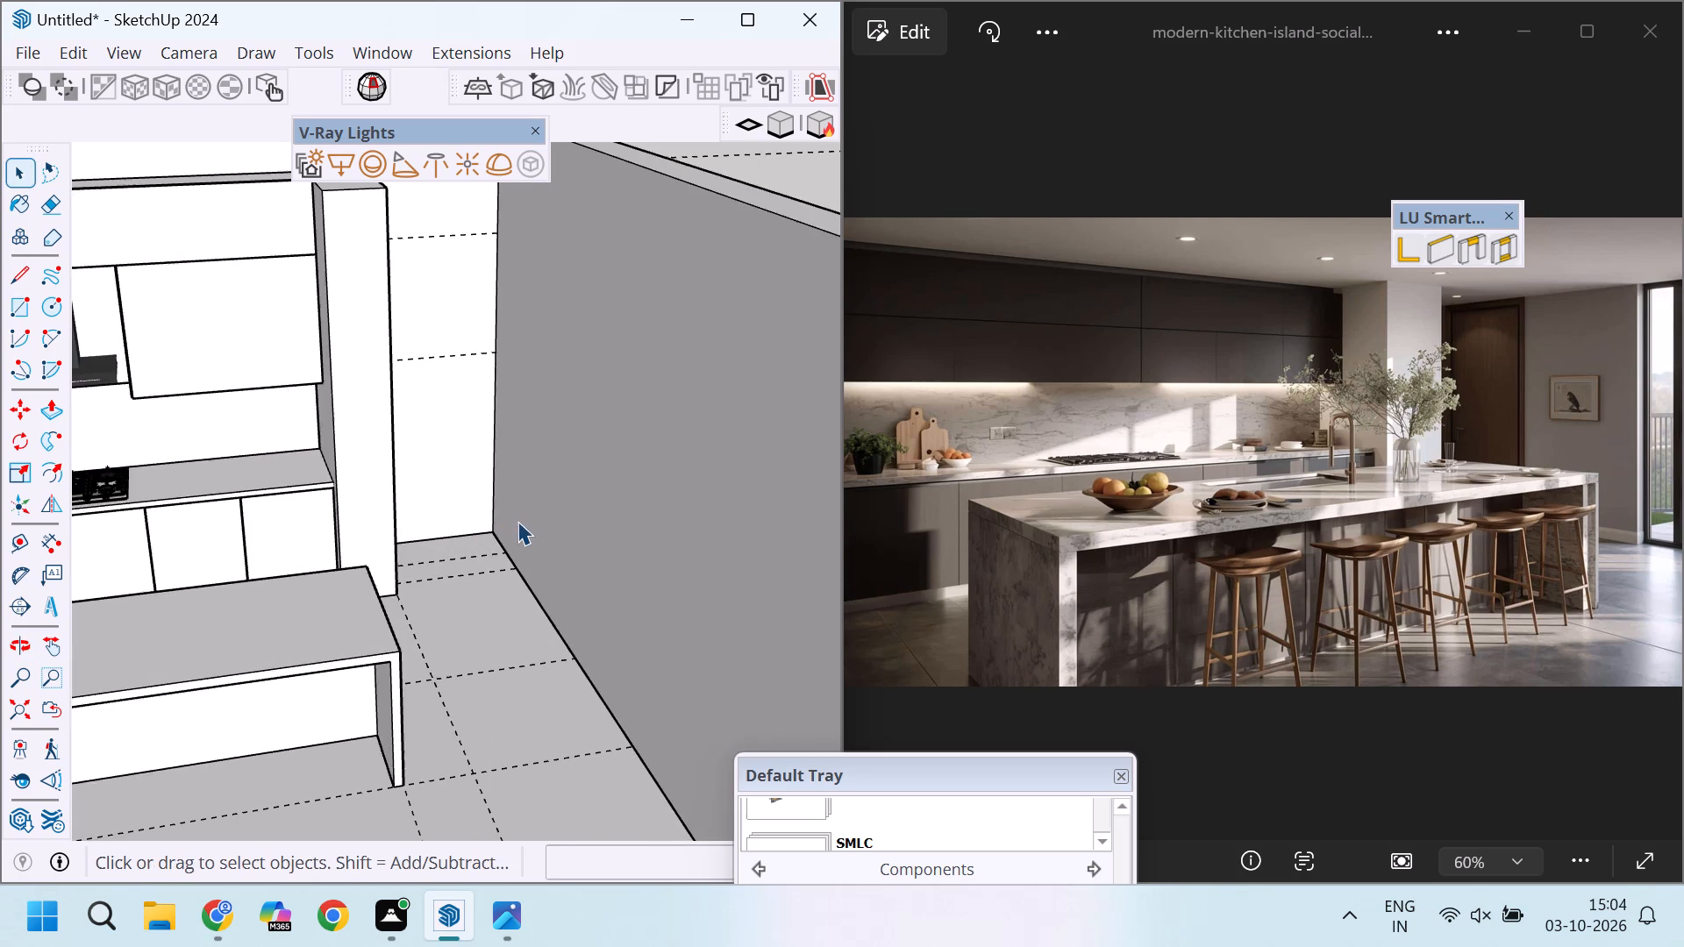
middle_drag(522, 530, 463, 530)
scroll(524, 513, up, 7)
scroll(460, 569, down, 3)
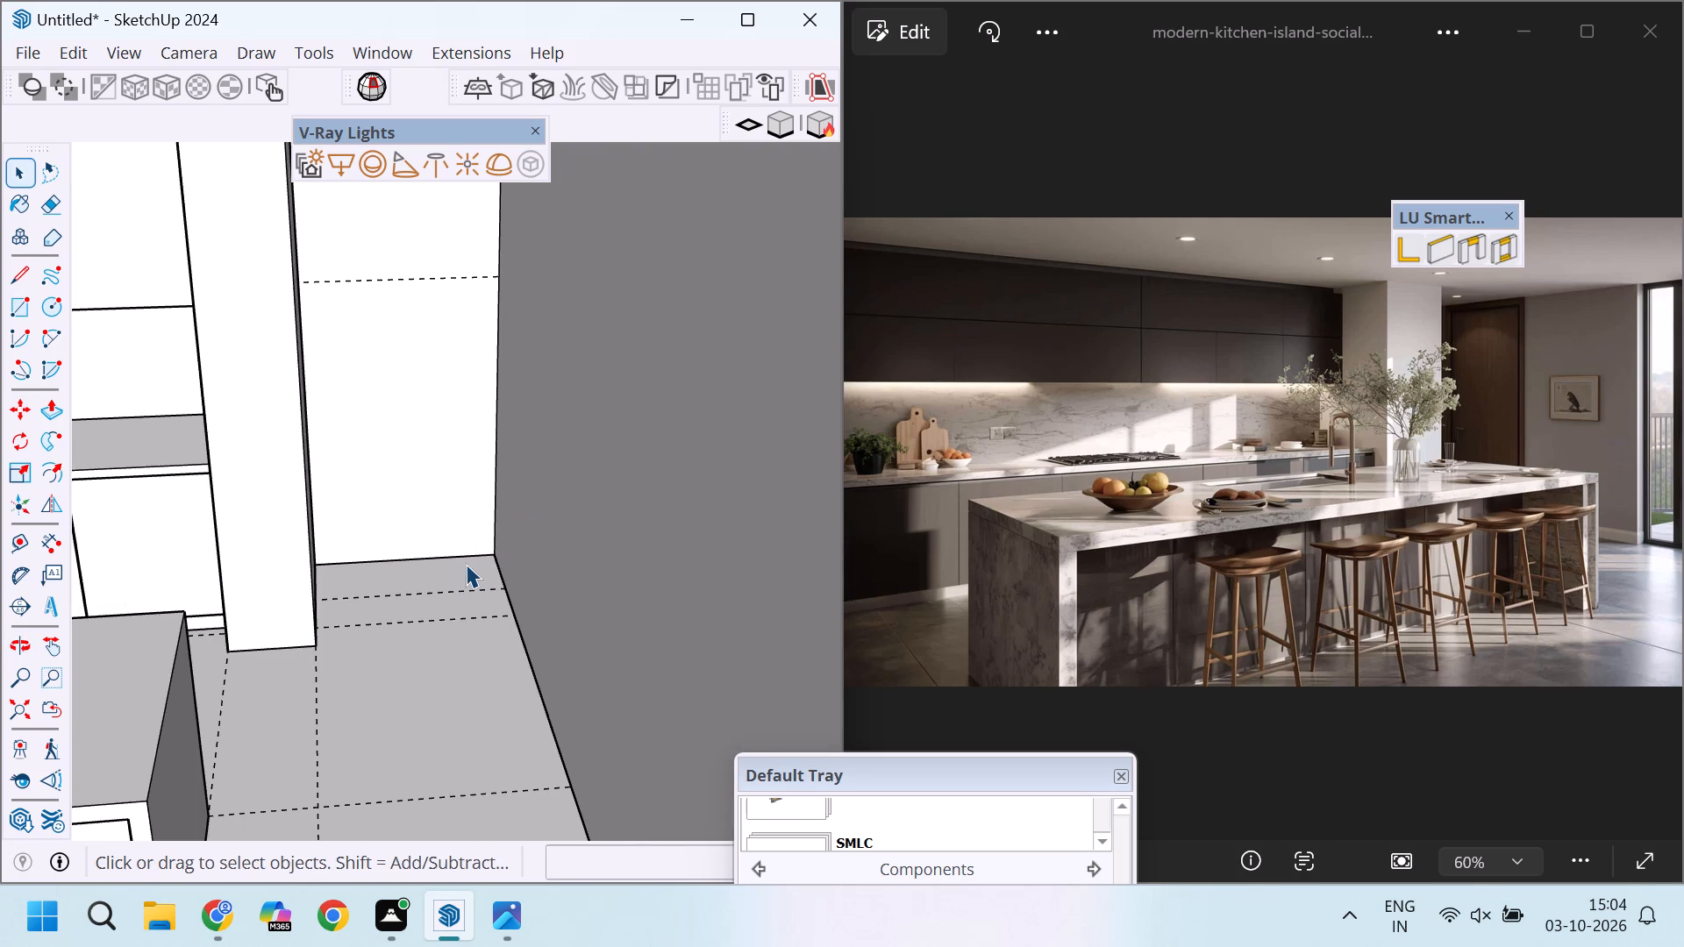
scroll(466, 564, down, 9)
scroll(467, 443, up, 6)
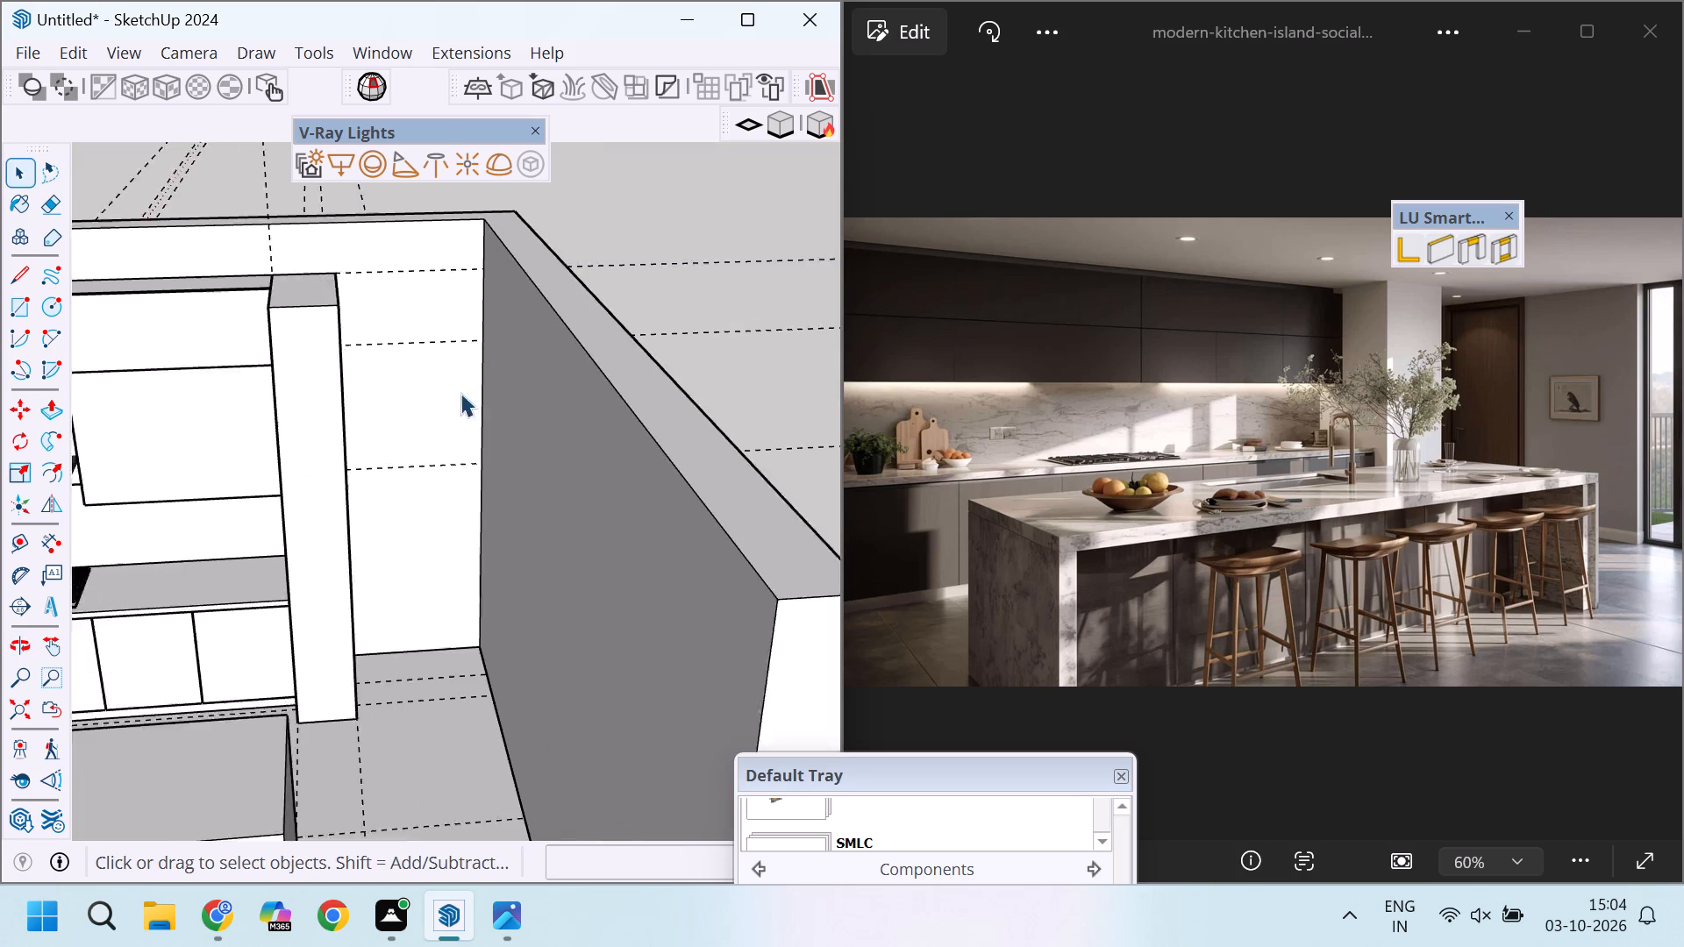
middle_drag(372, 348, 319, 311)
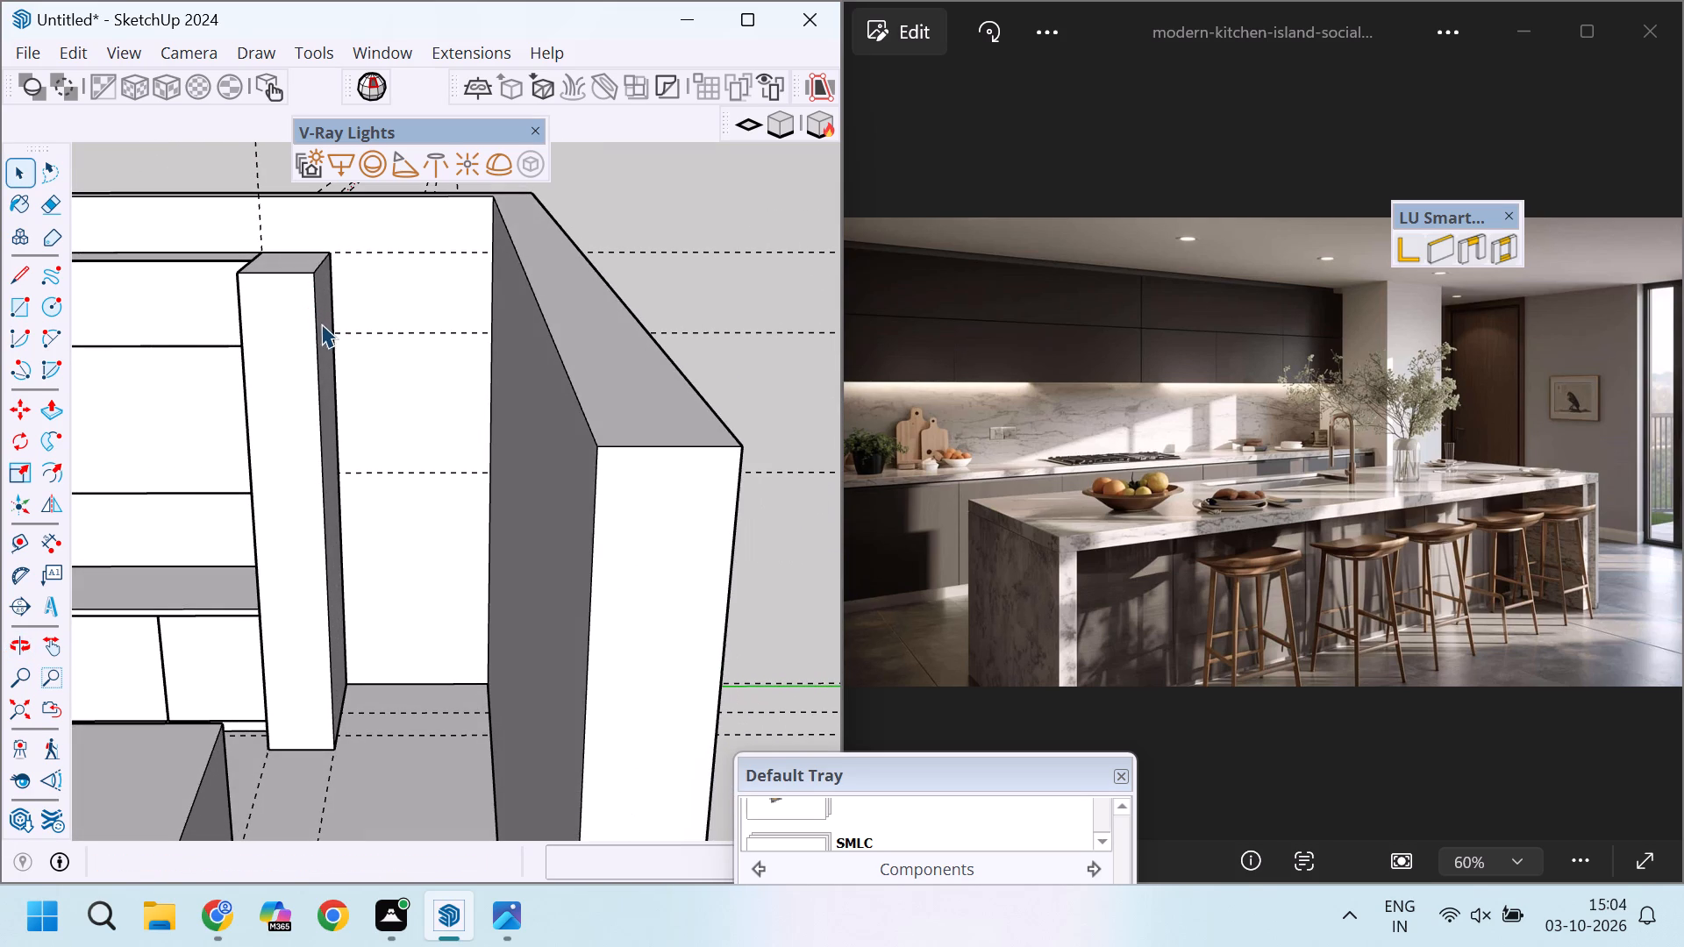
key(r)
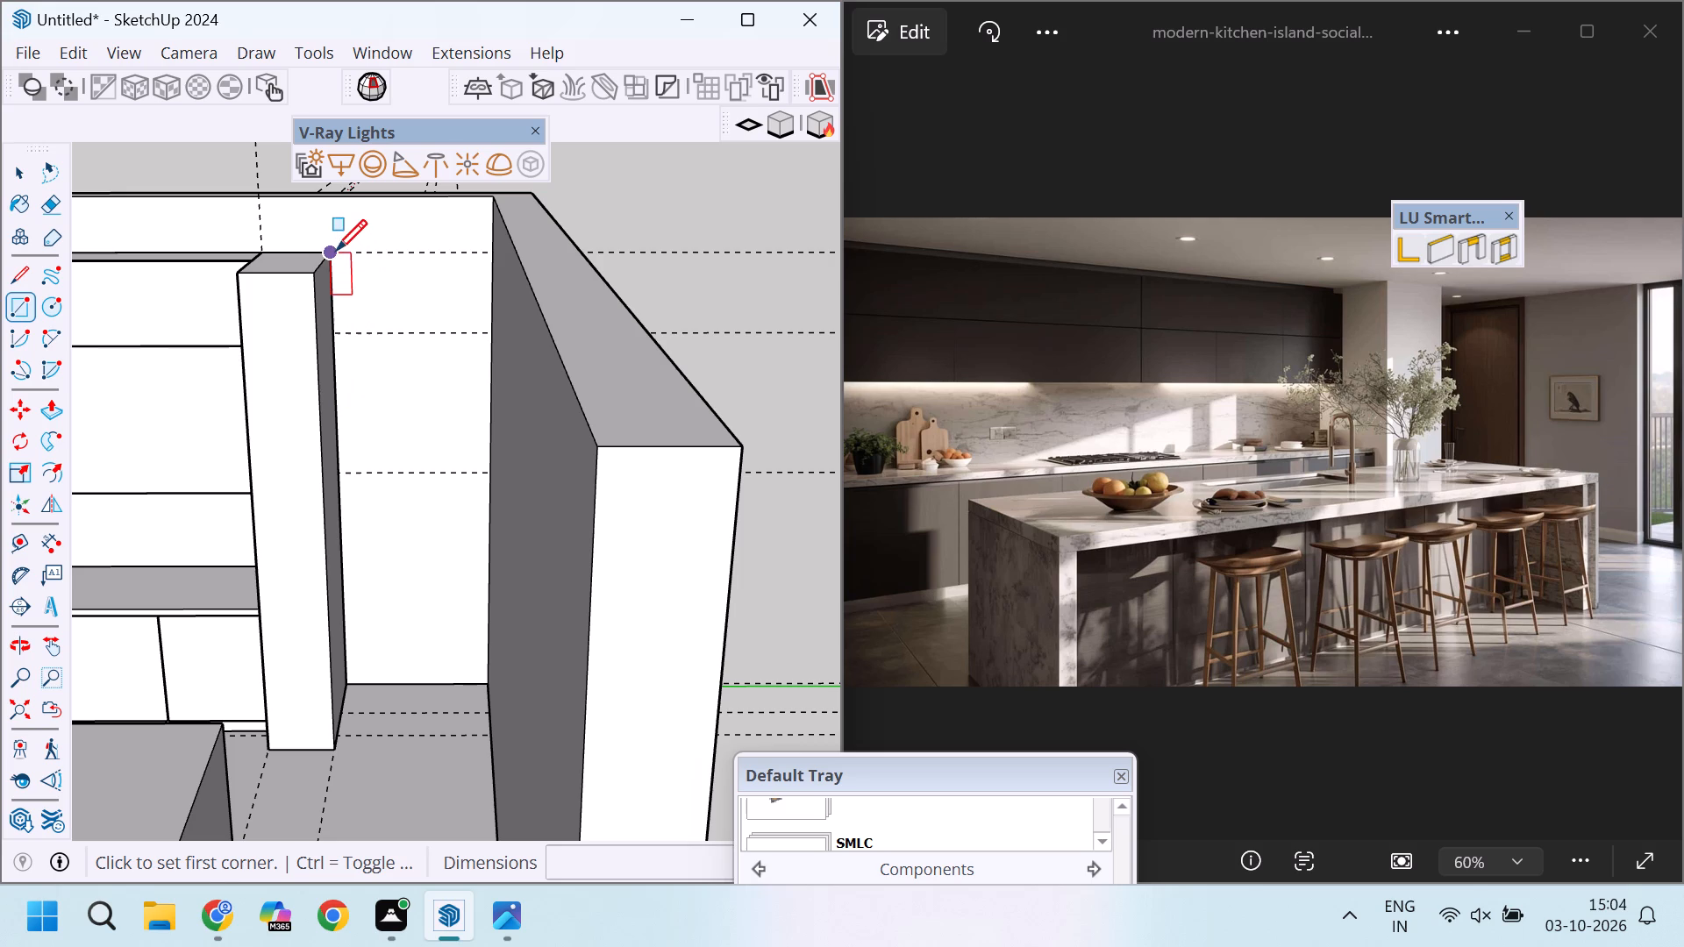
click(335, 251)
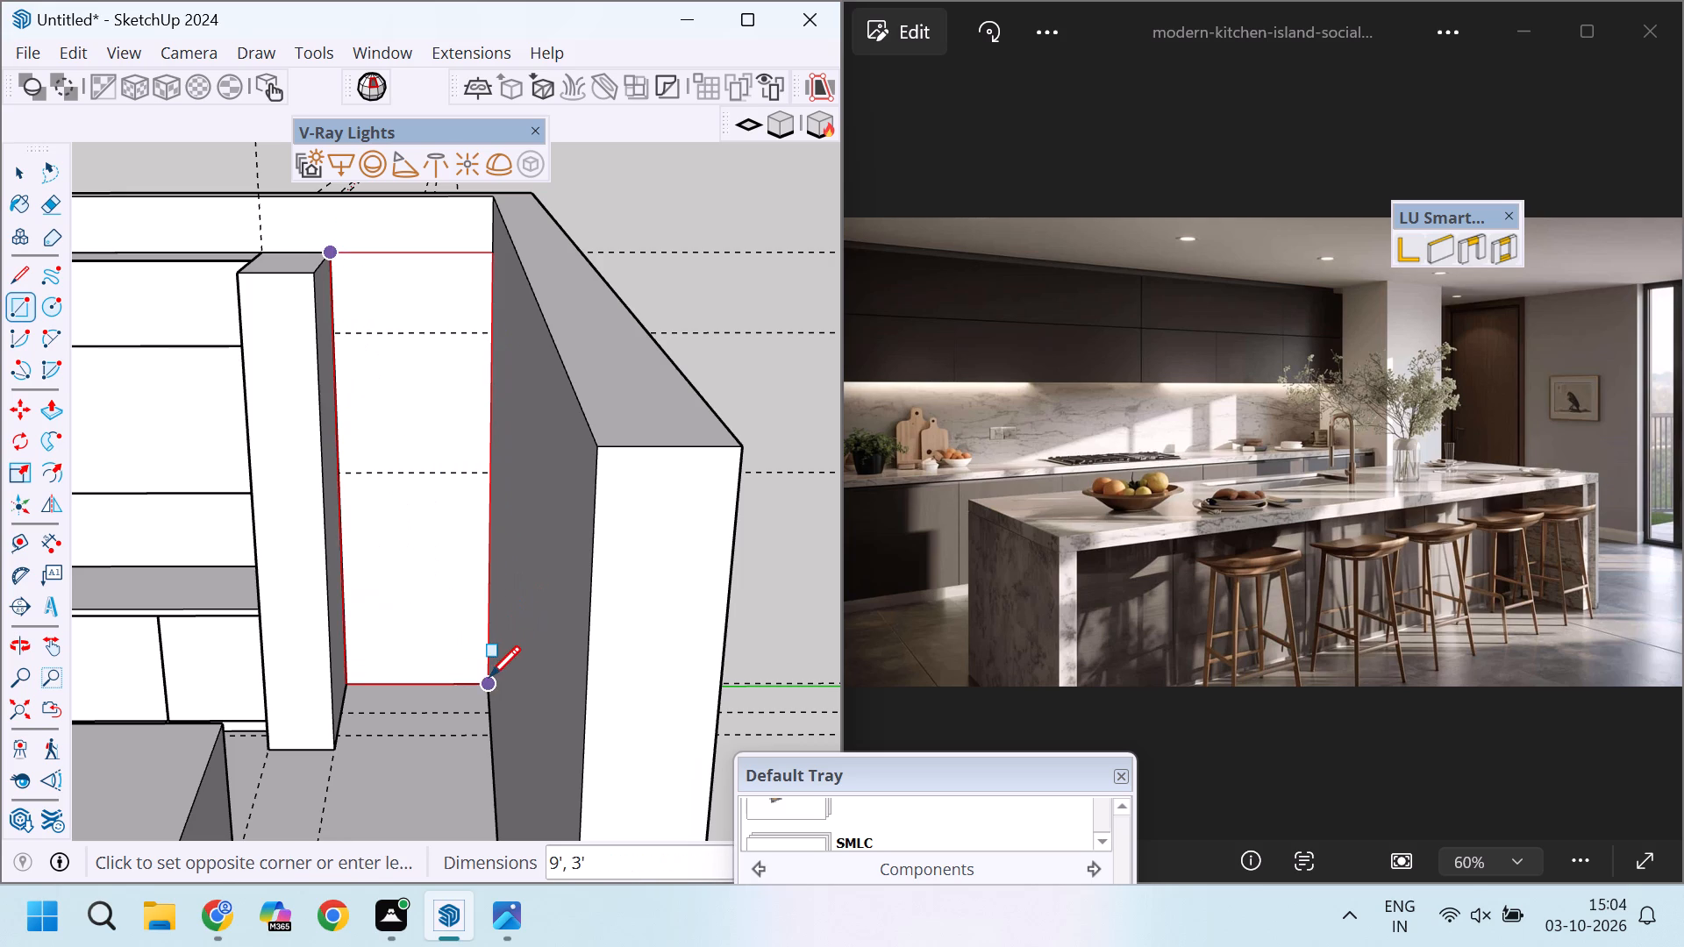
click(489, 677)
Push/Pull the rectangular face on the back wall between the tall unit and the side wall.
key(p)
click(426, 561)
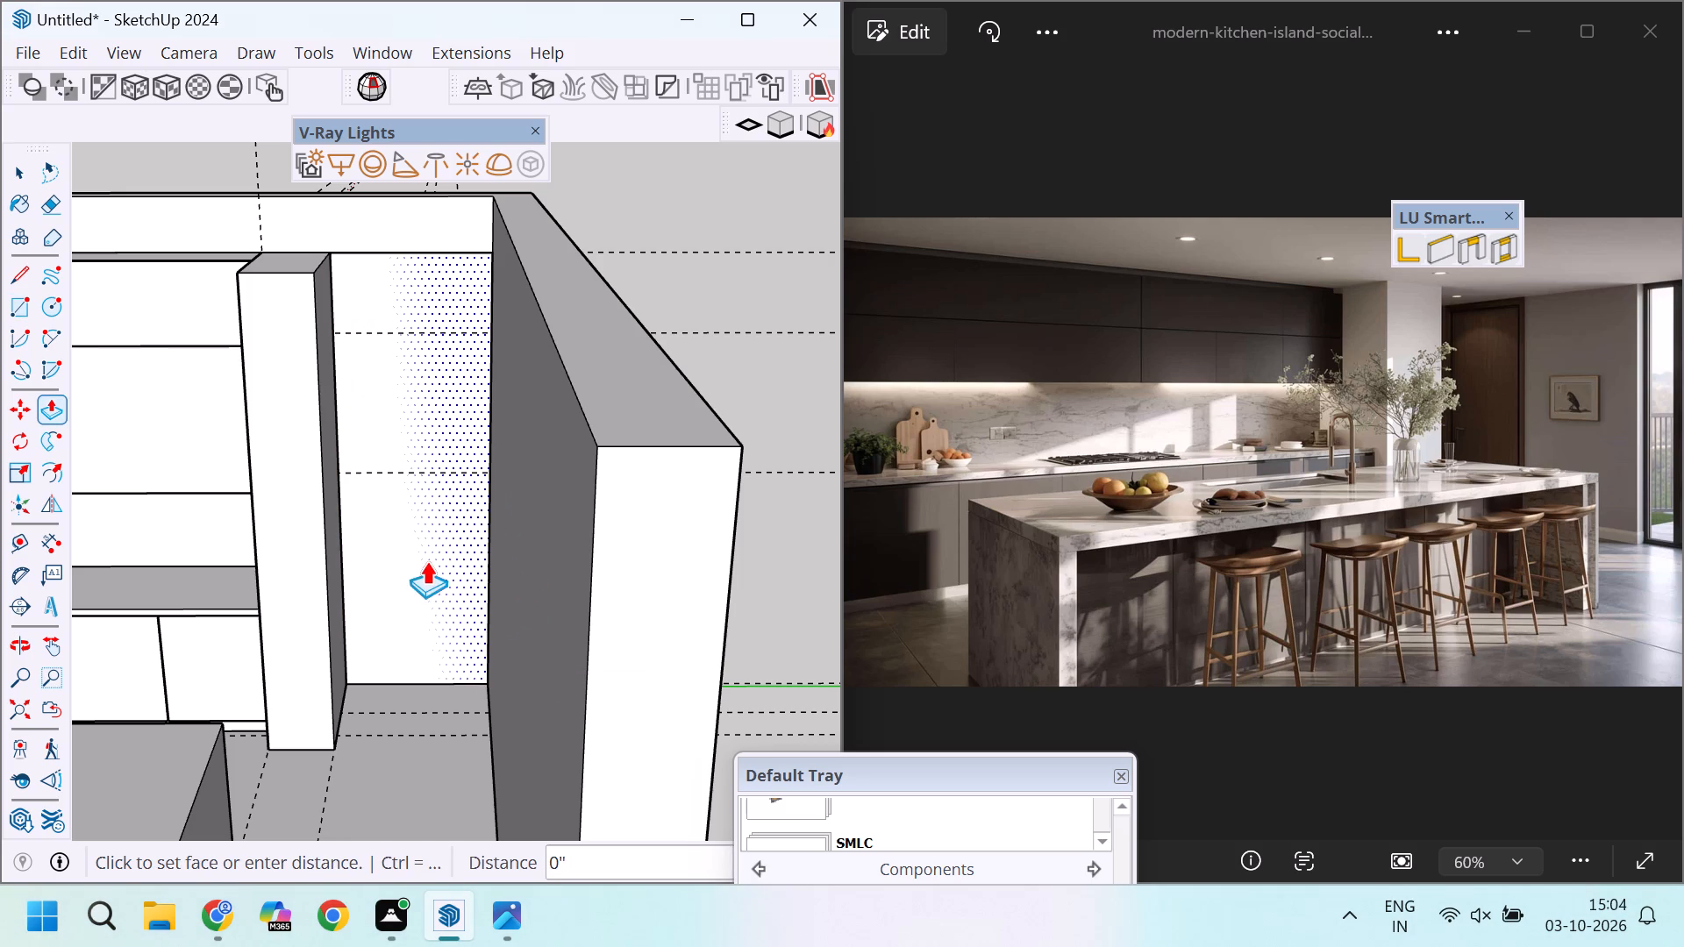
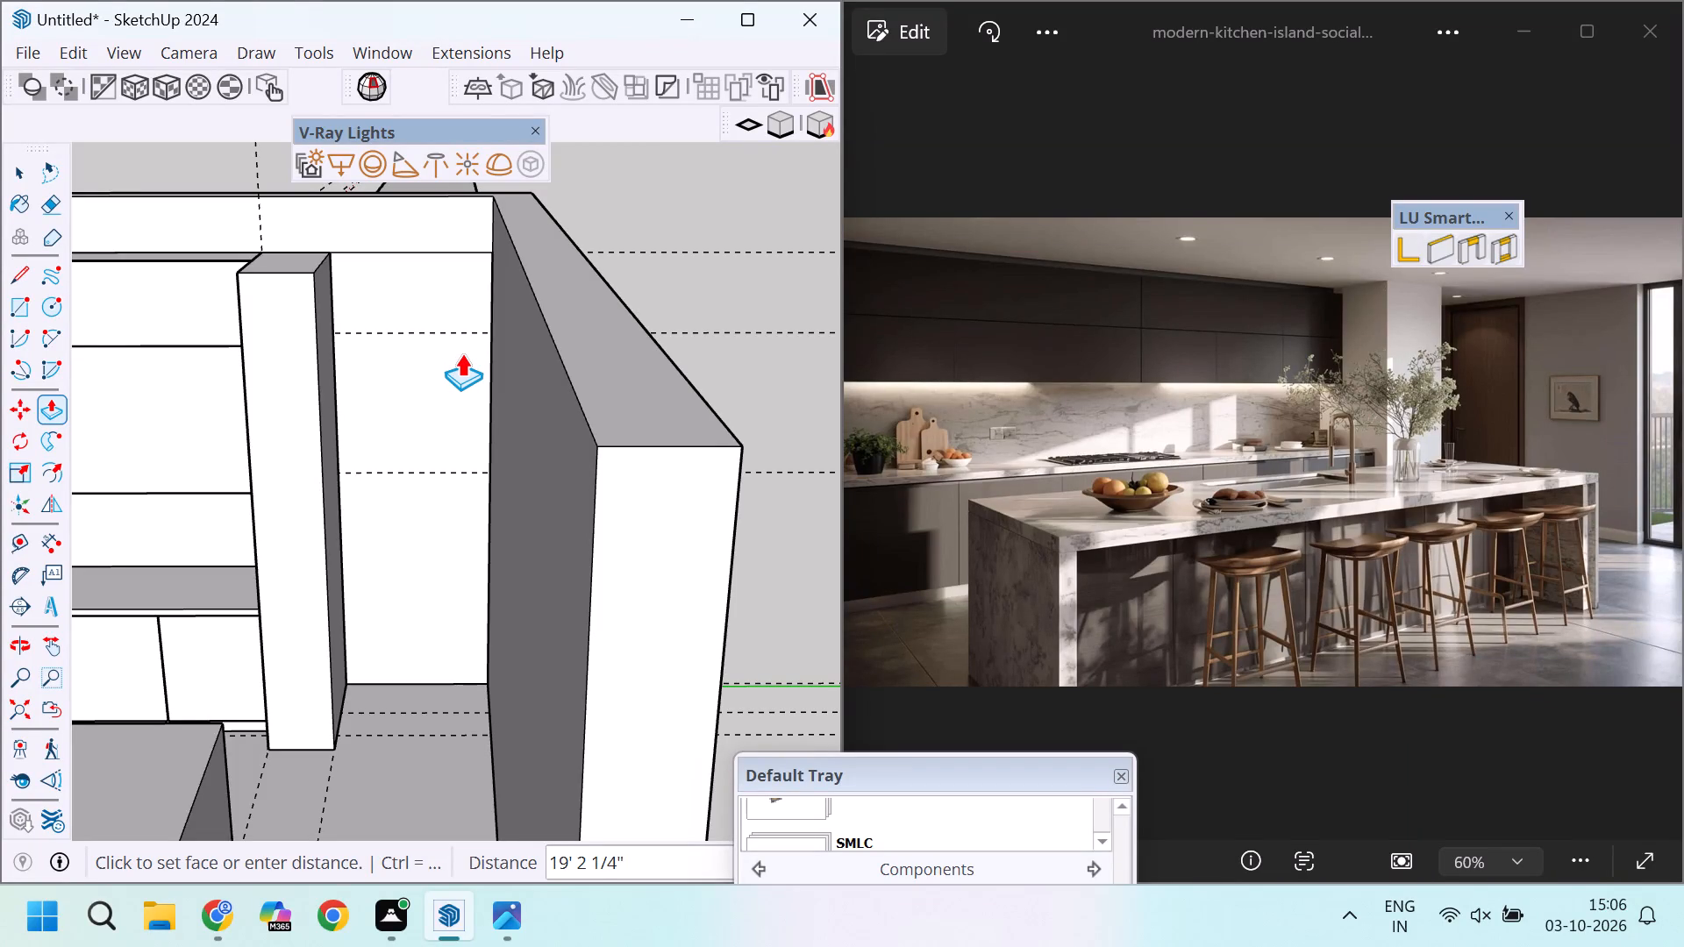
Set the Push/Pull depth of the tall rectangular face between the tall unit and the side wall to 1'6".
scroll(341, 486, down, 4)
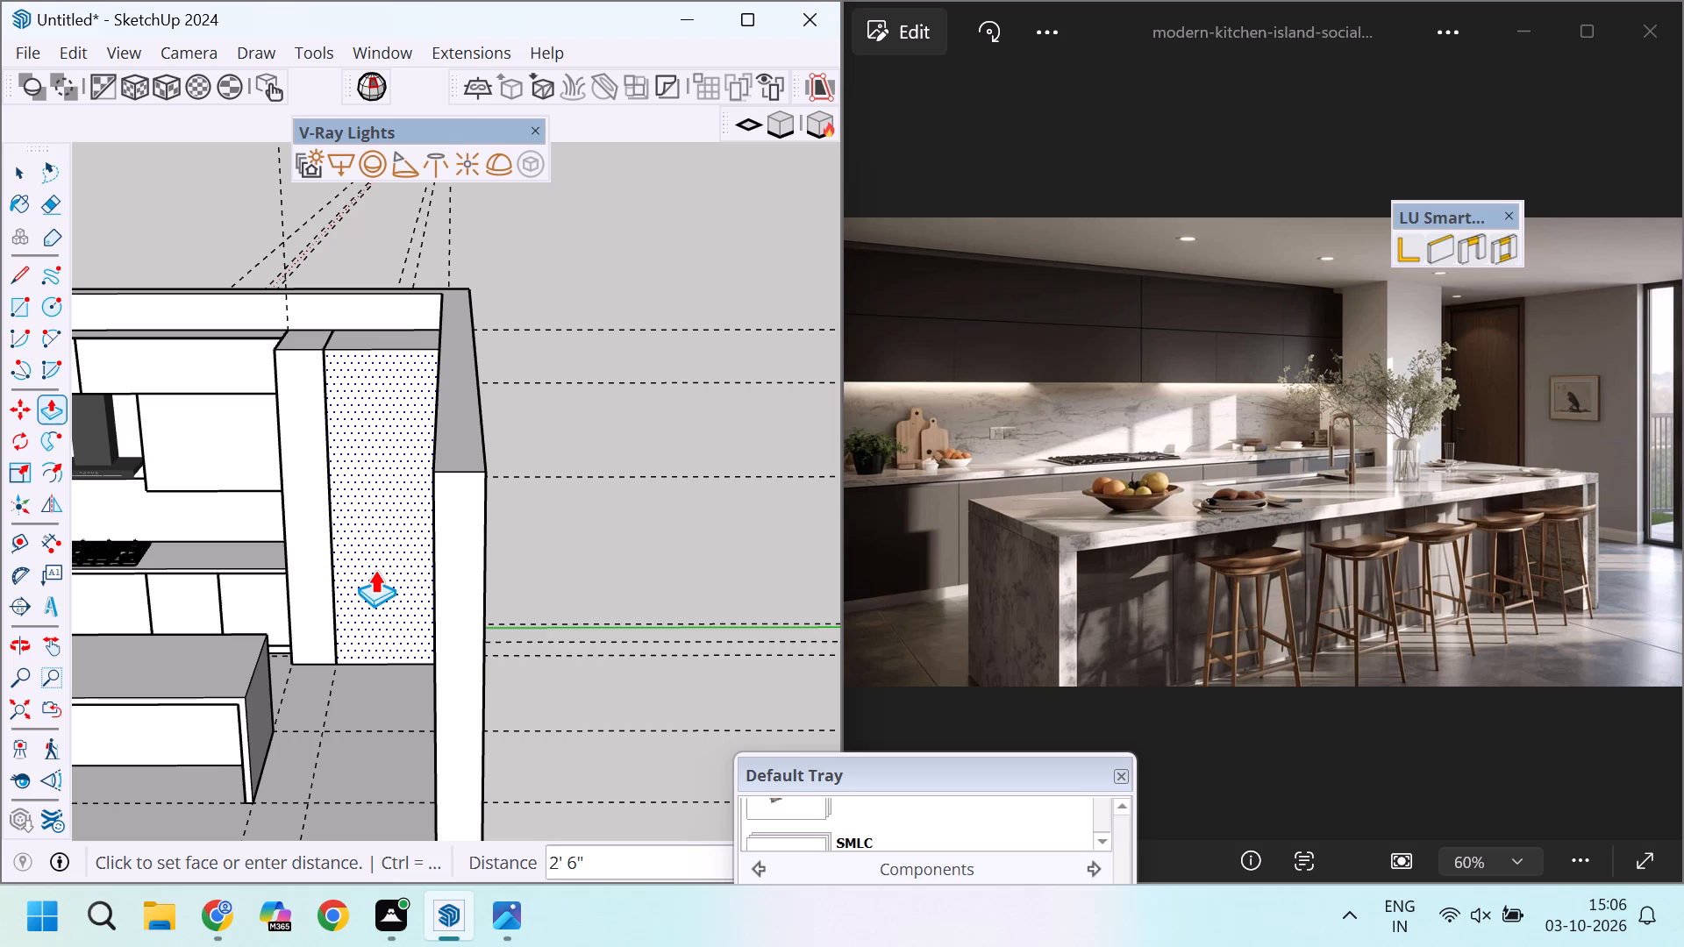
scroll(333, 505, up, 3)
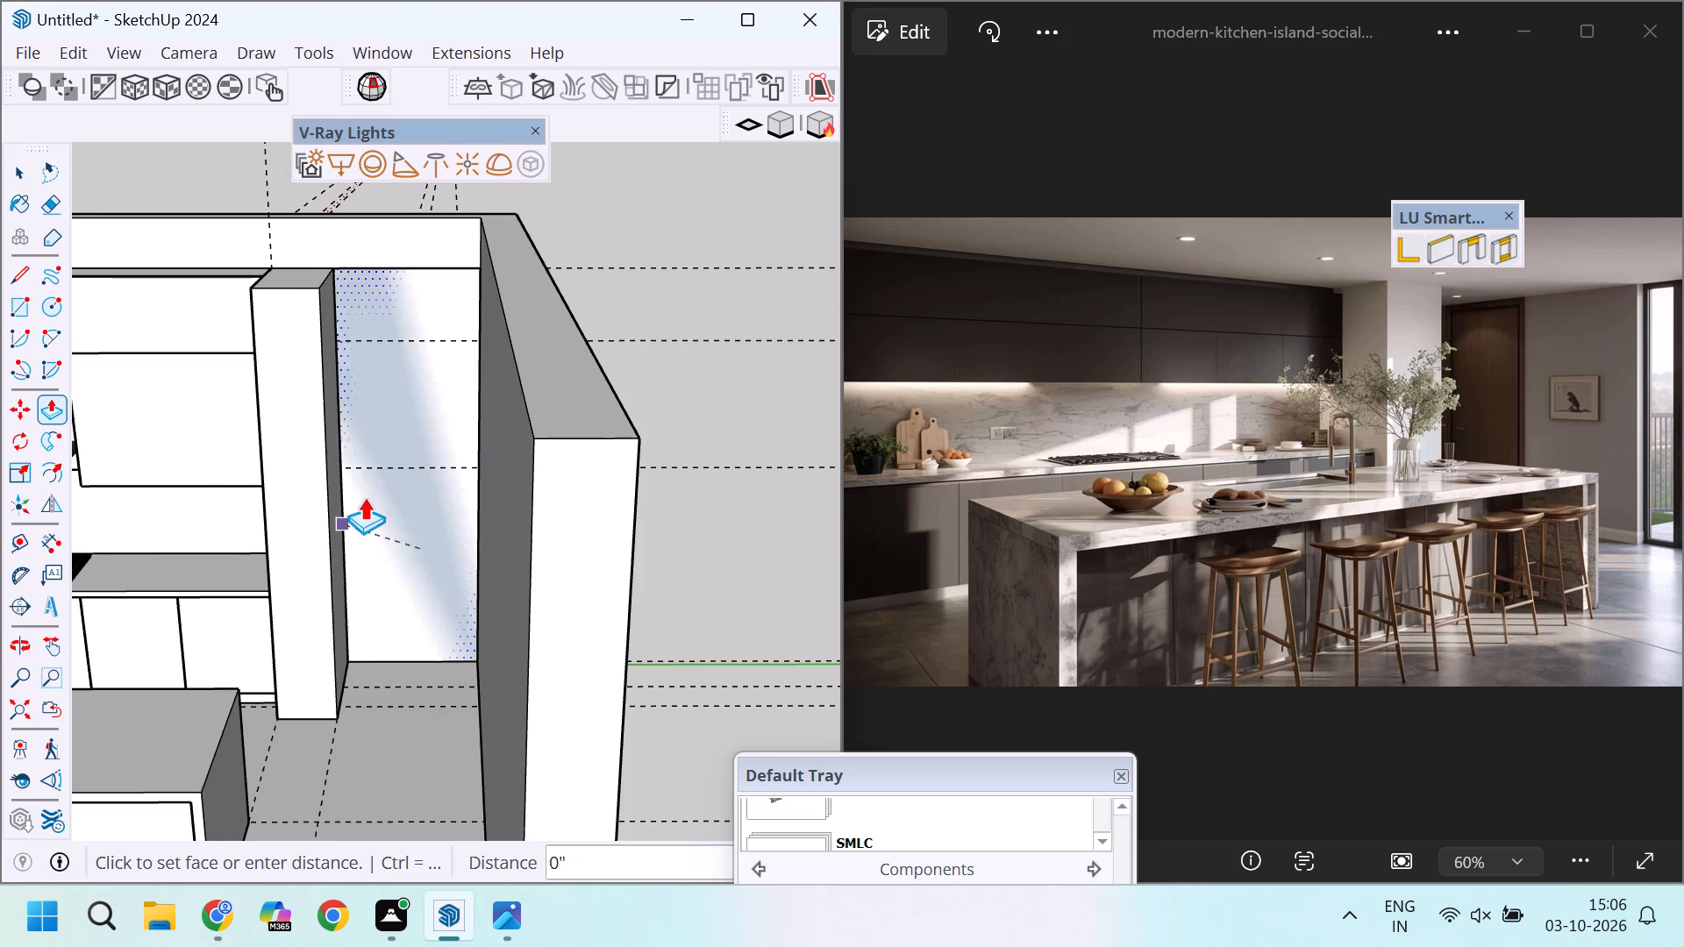
scroll(367, 488, up, 3)
scroll(380, 569, down, 3)
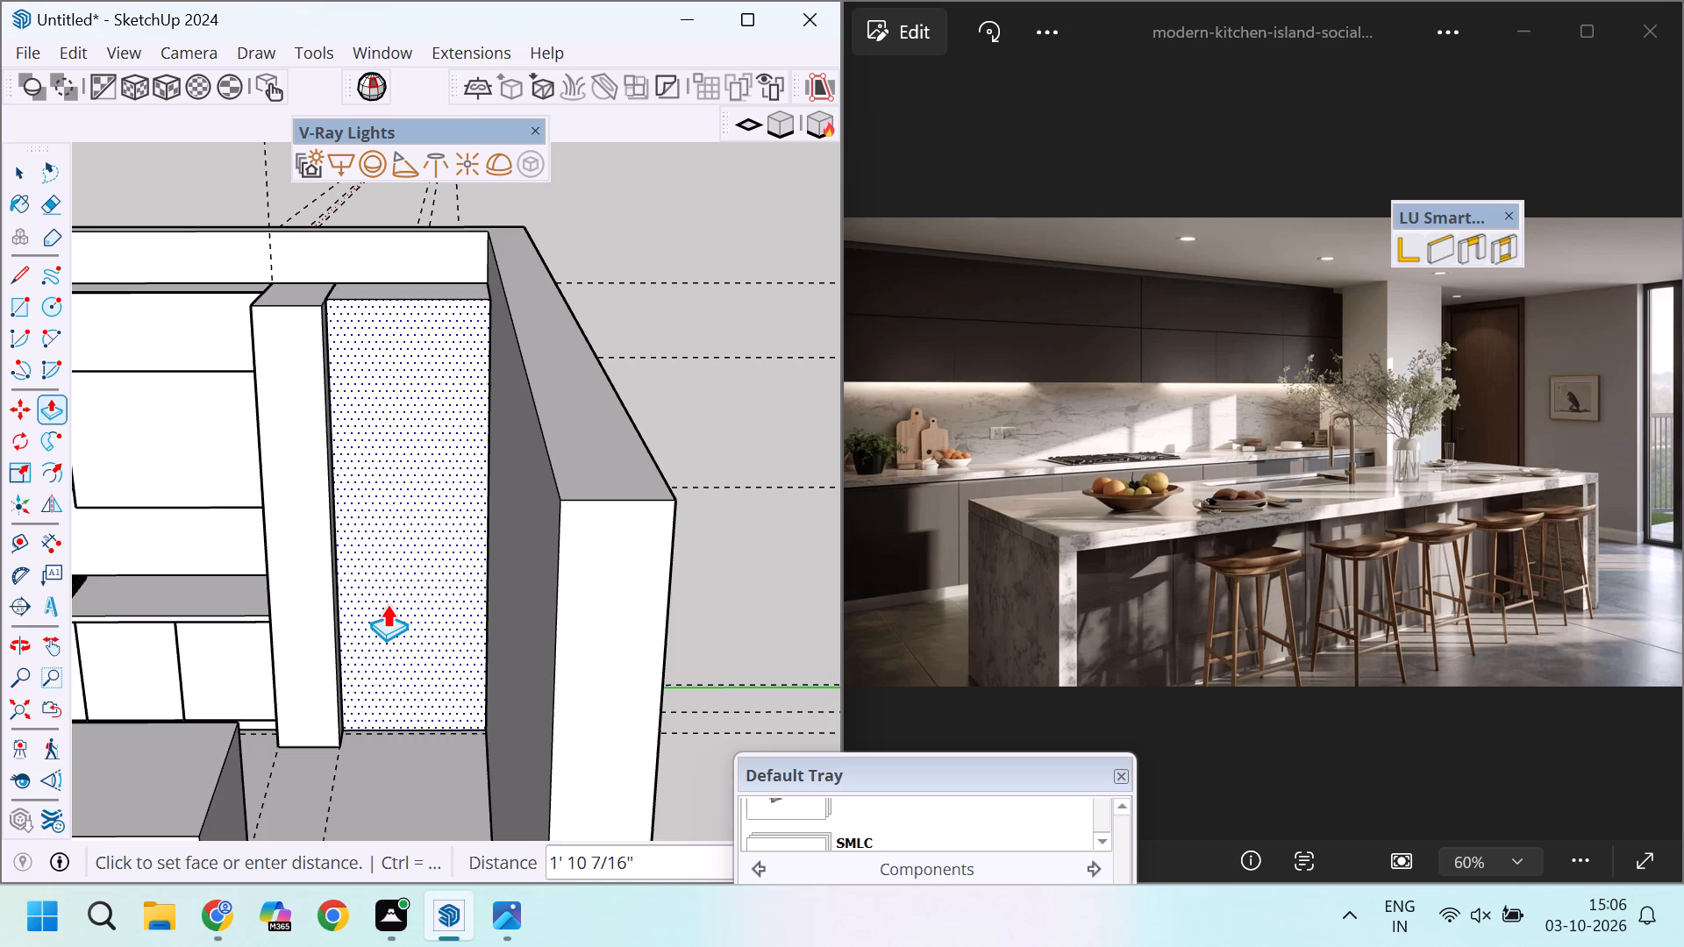
key(1)
text('6)
key(Return)
Push the front face of the new tall box back by 1".
scroll(362, 335, down, 3)
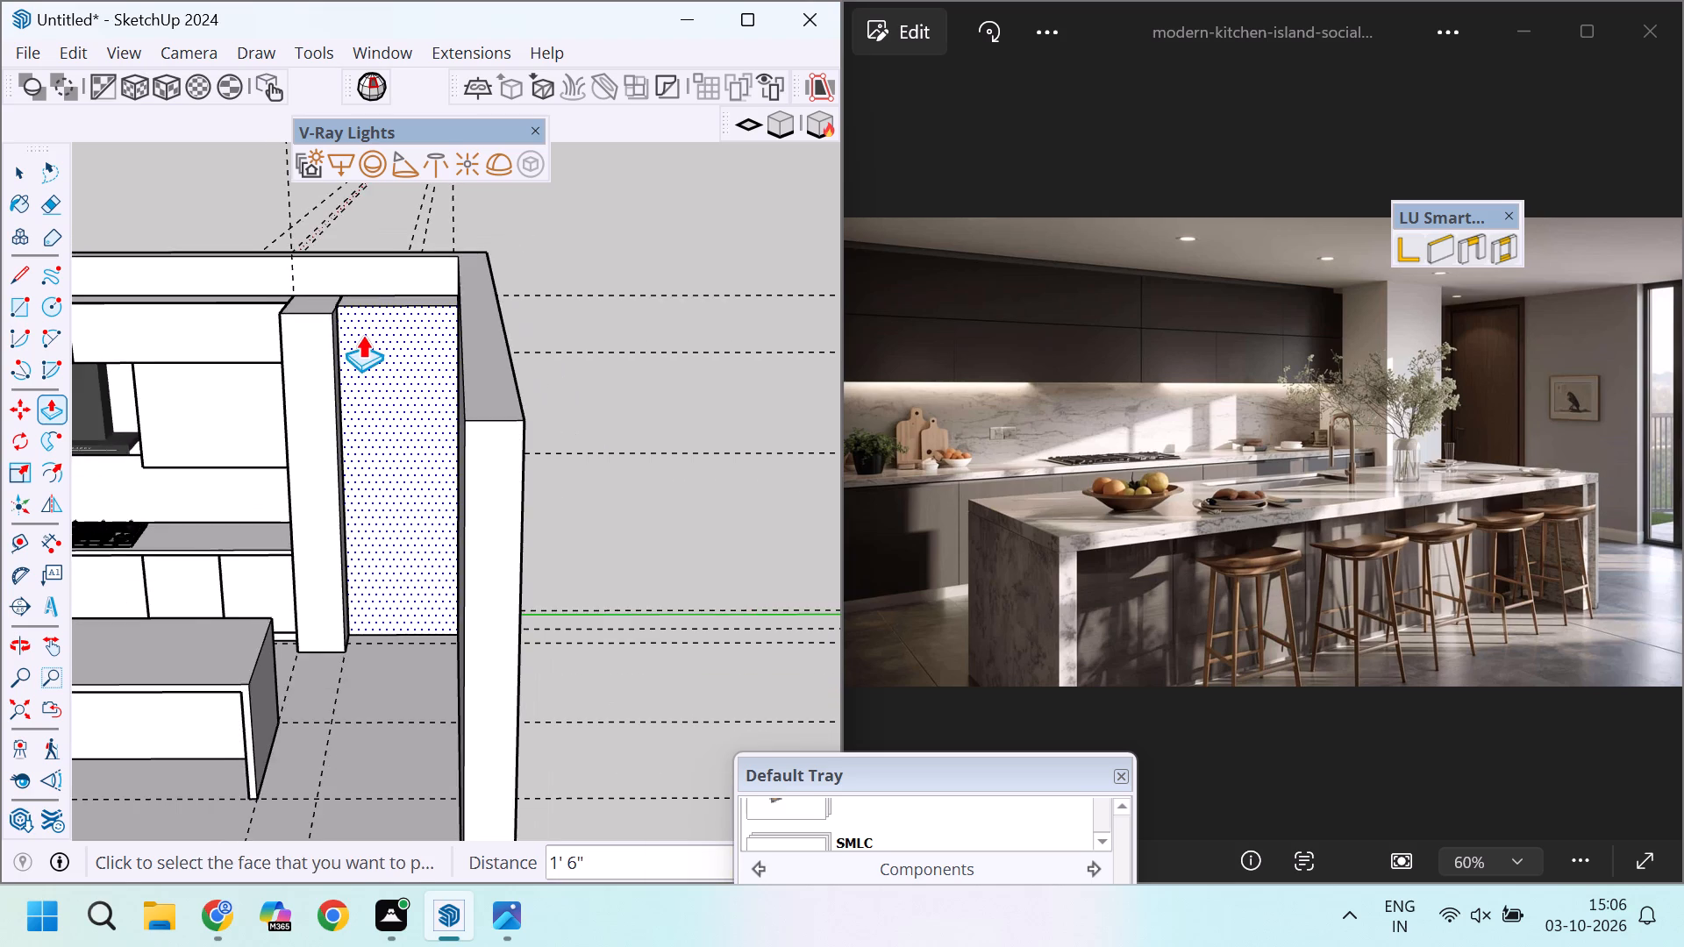
middle_drag(362, 335, 407, 494)
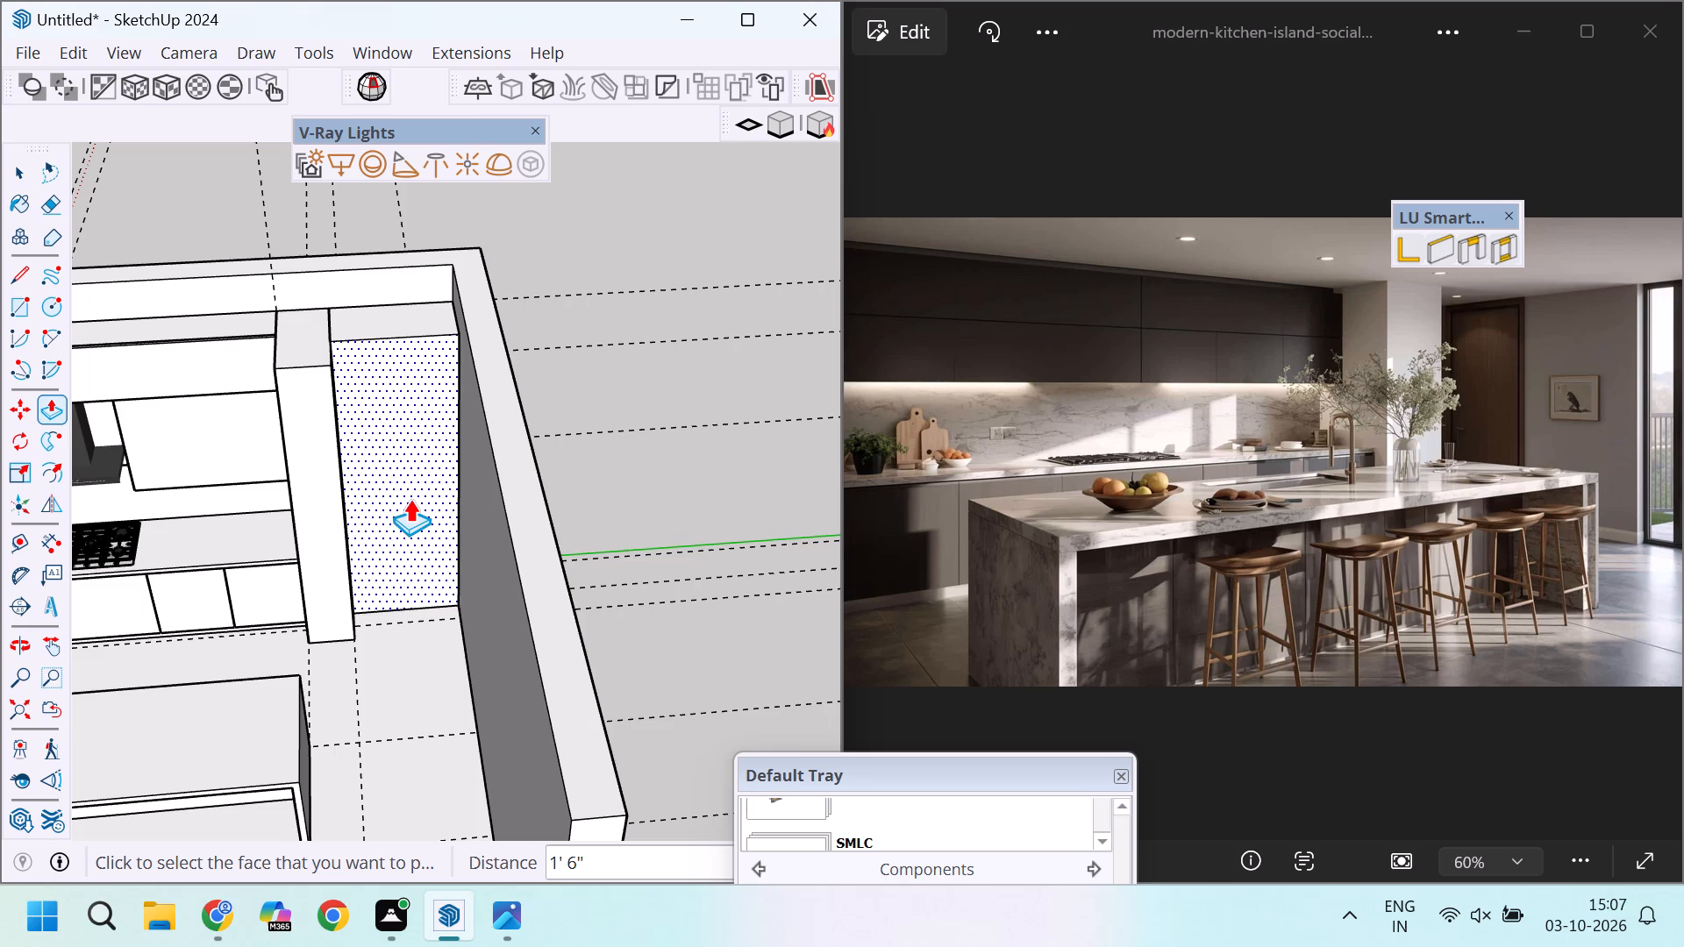
scroll(452, 260, up, 5)
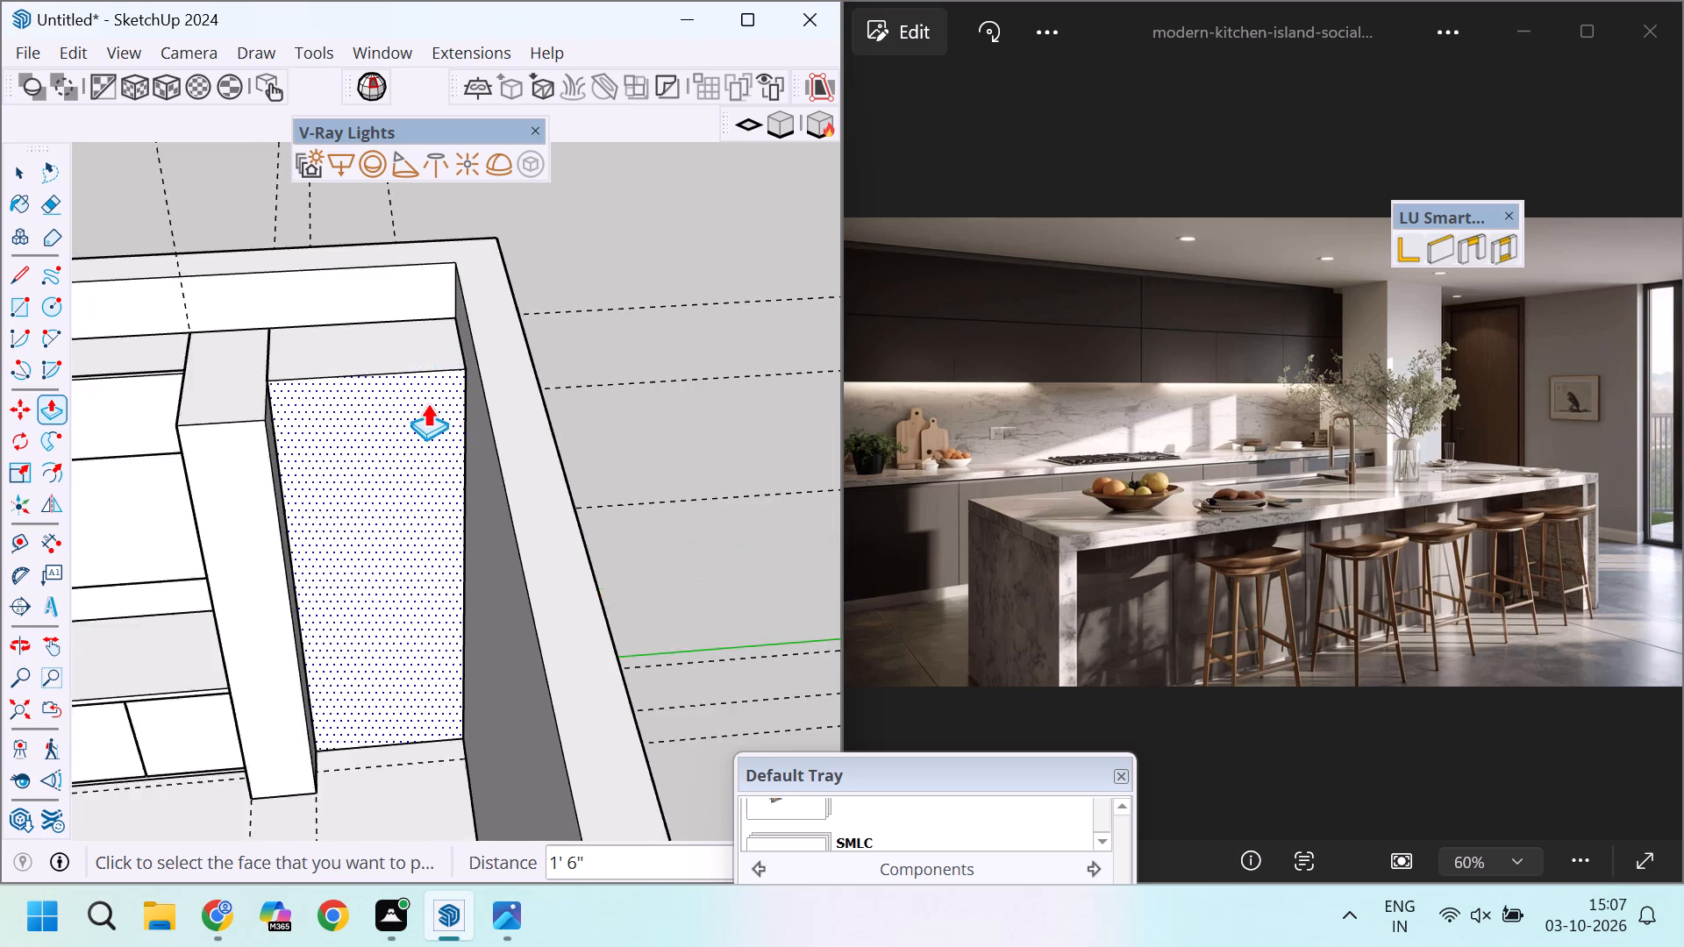
scroll(427, 403, up, 4)
click(389, 428)
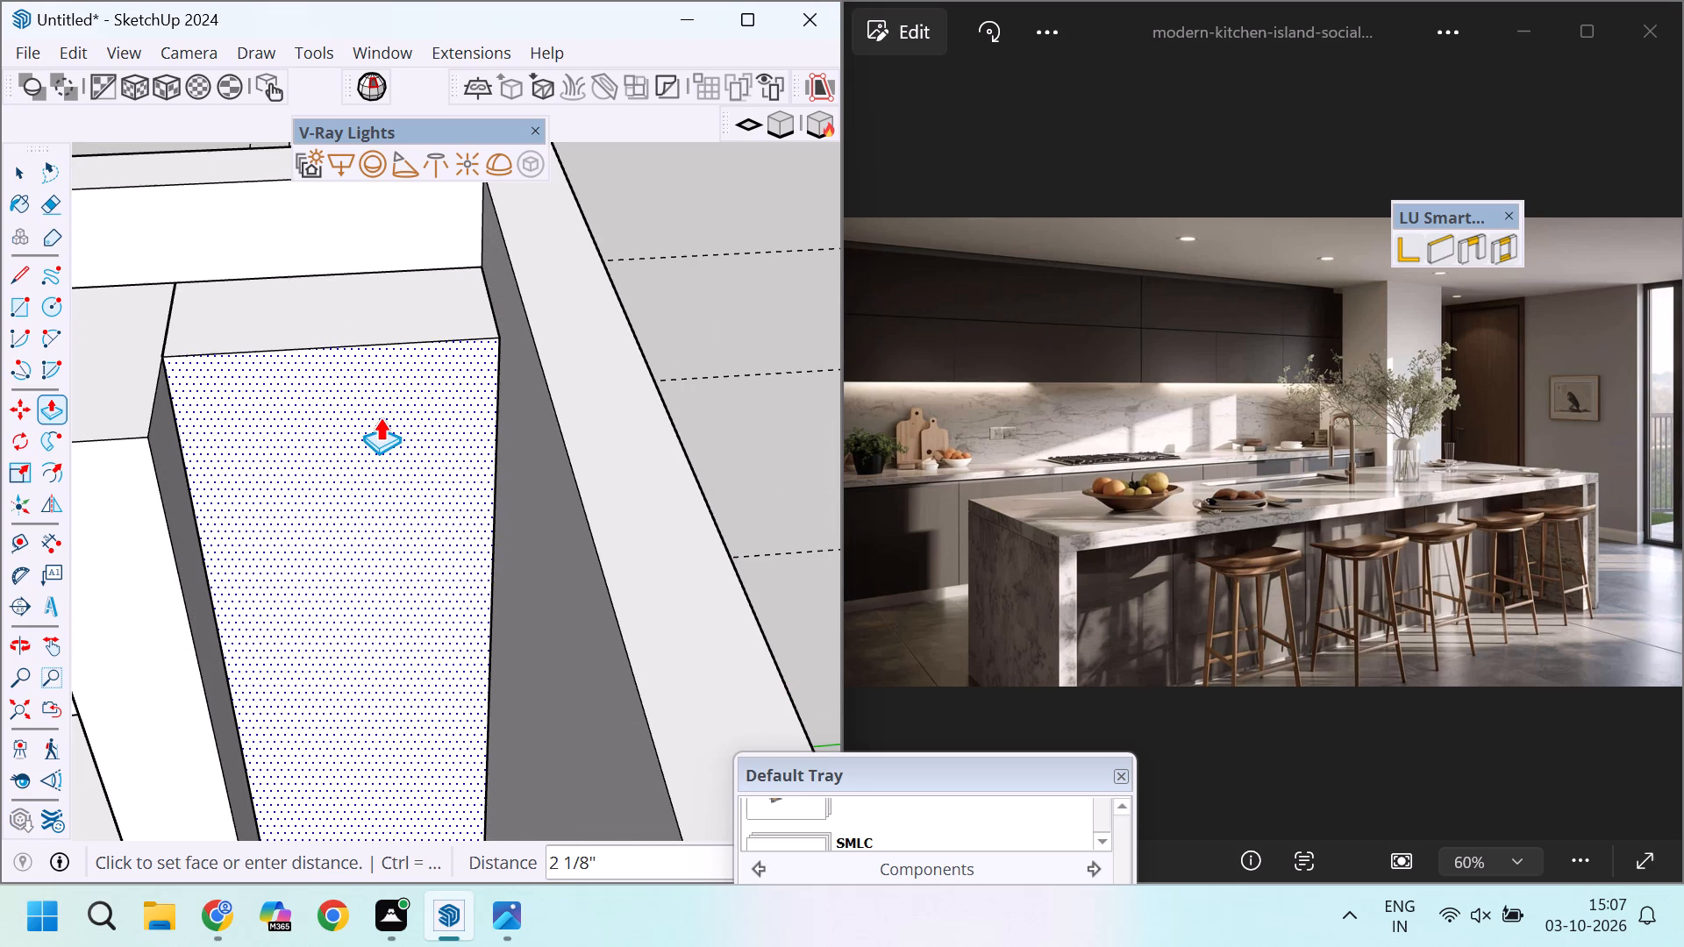
key(1)
key(Return)
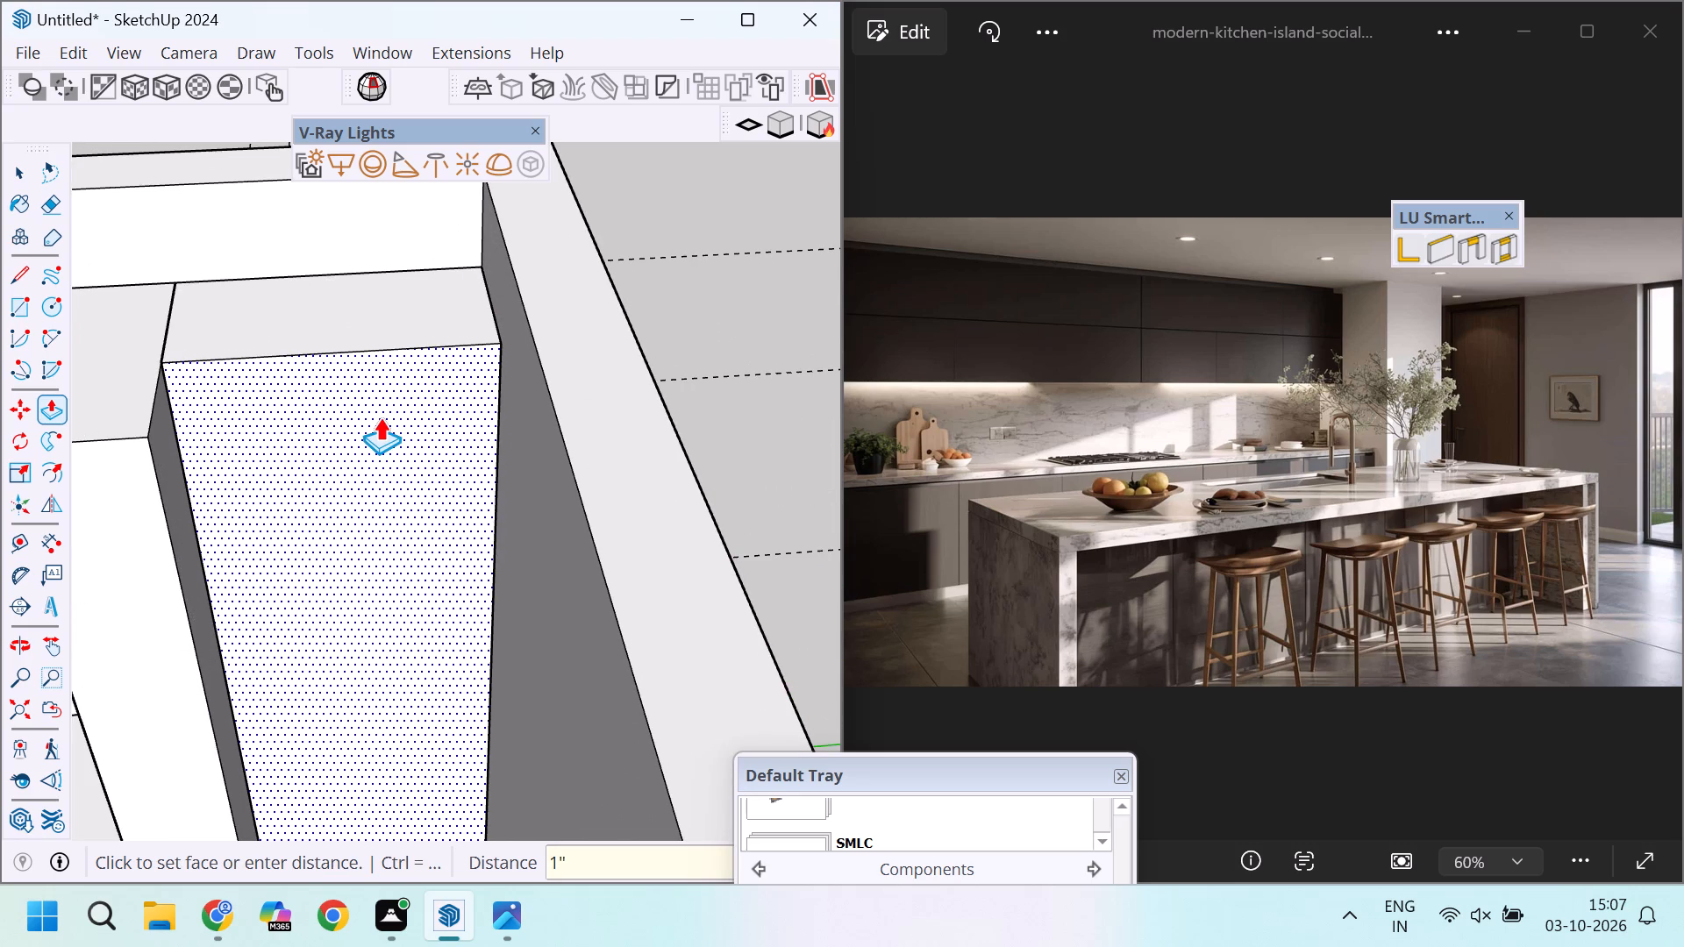
Make the whole tall box beside the side wall a group.
key(space)
click(401, 420)
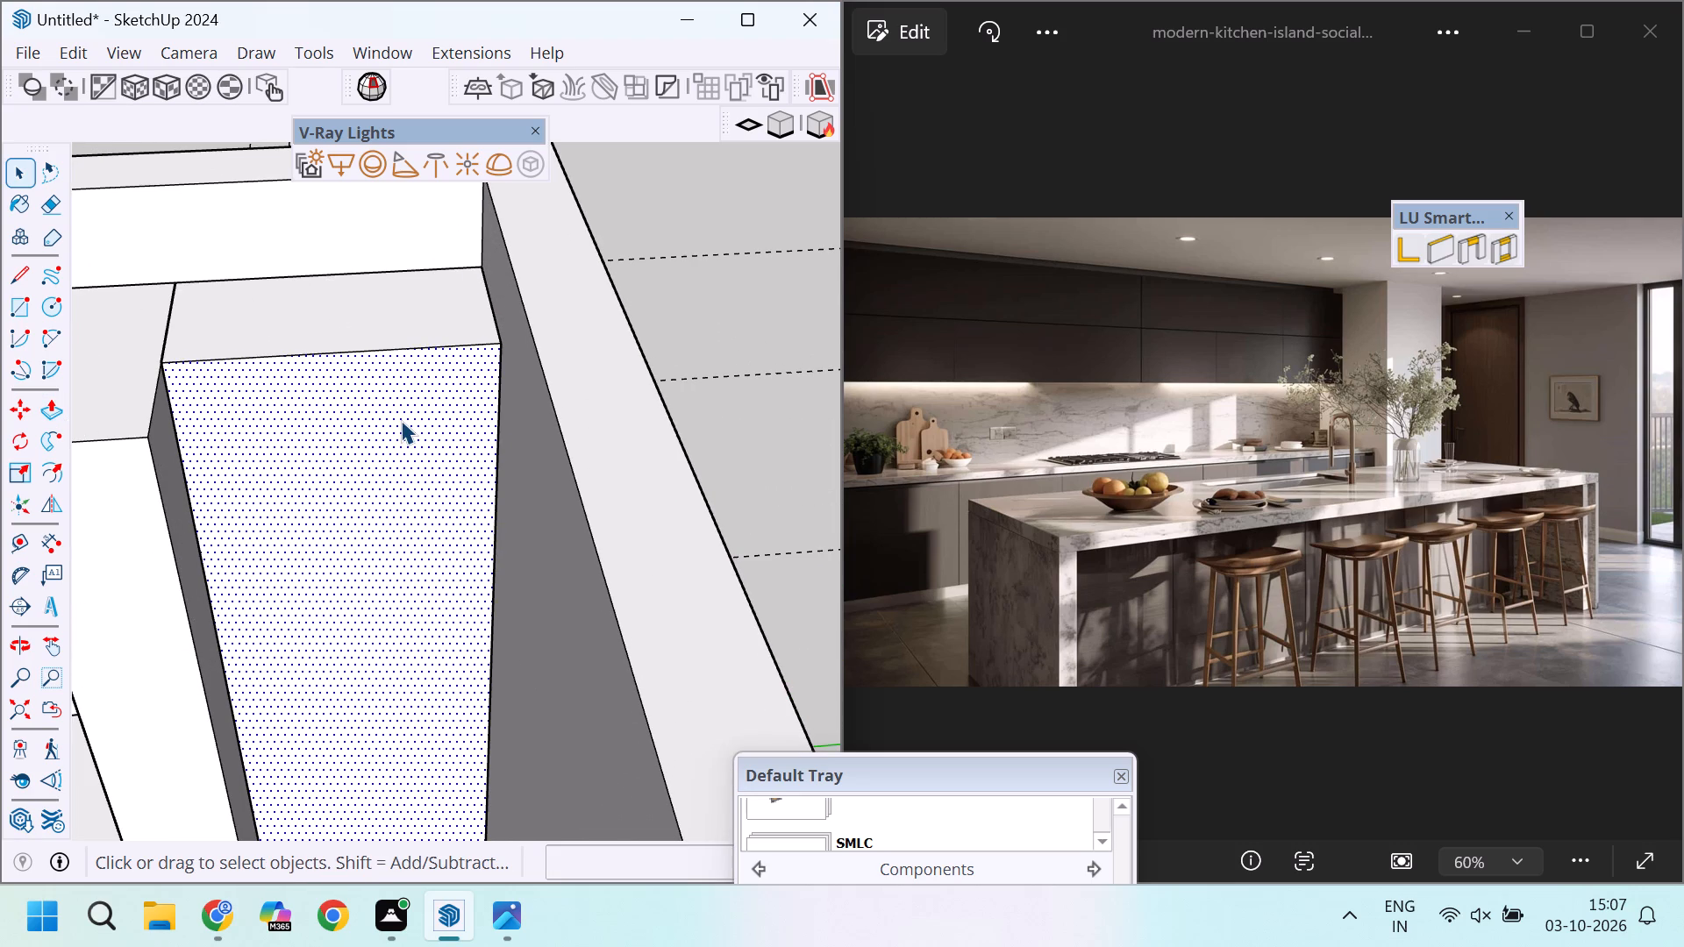
scroll(401, 420, up, 3)
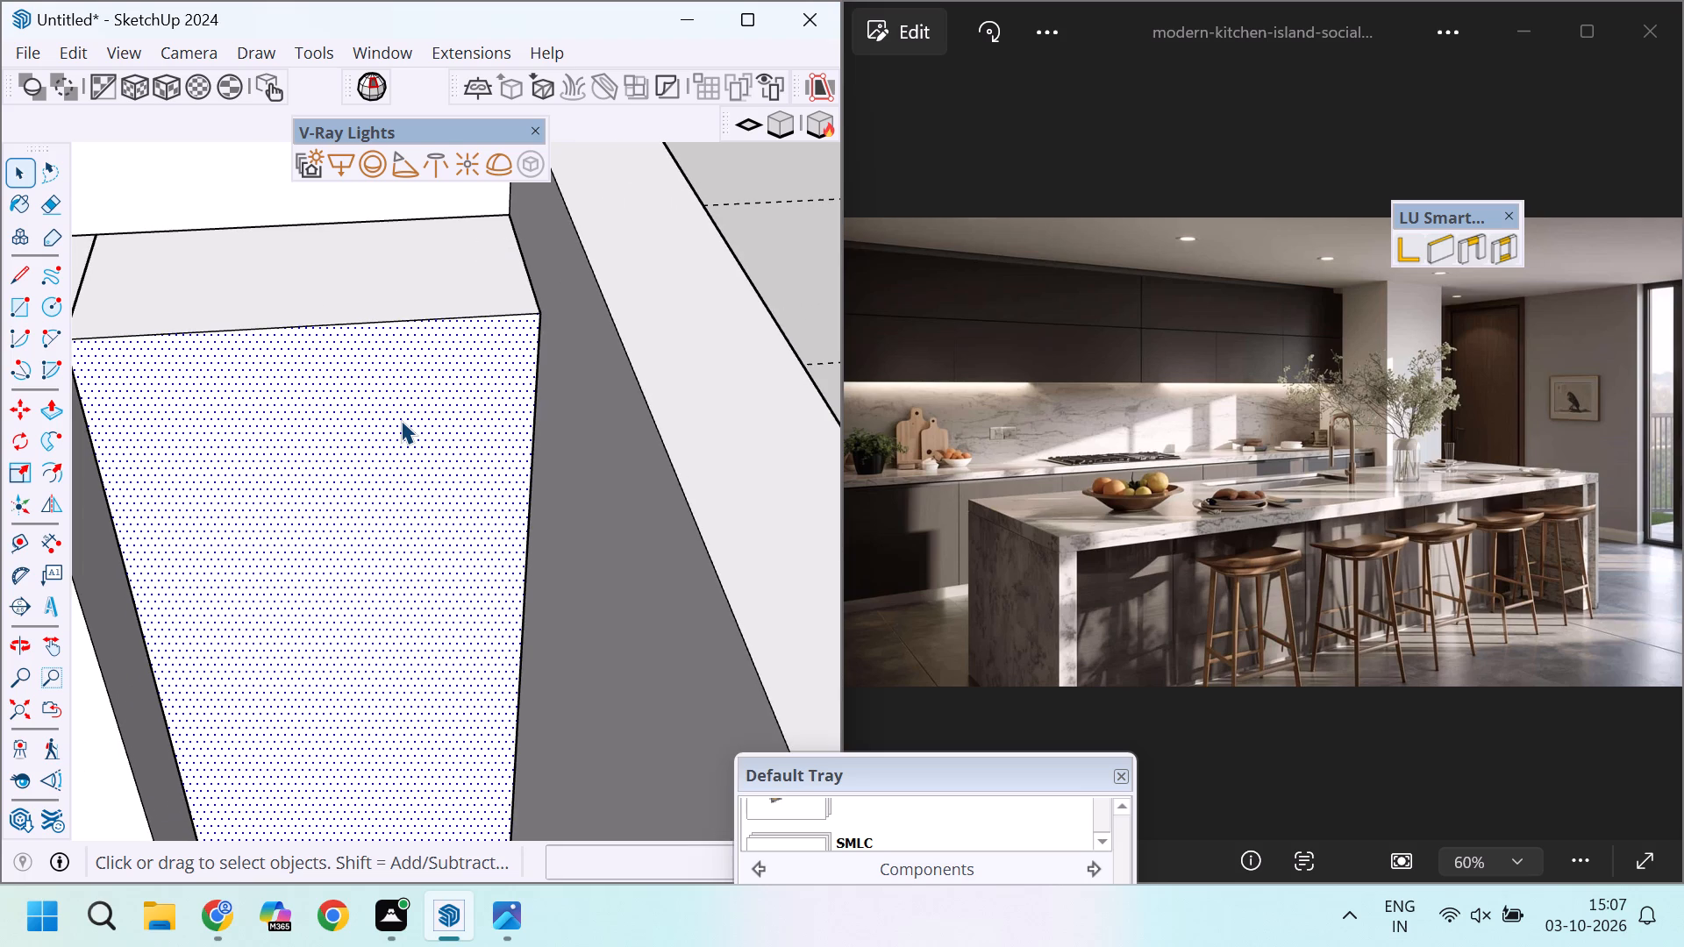
triple_click(401, 420)
right_click(401, 420)
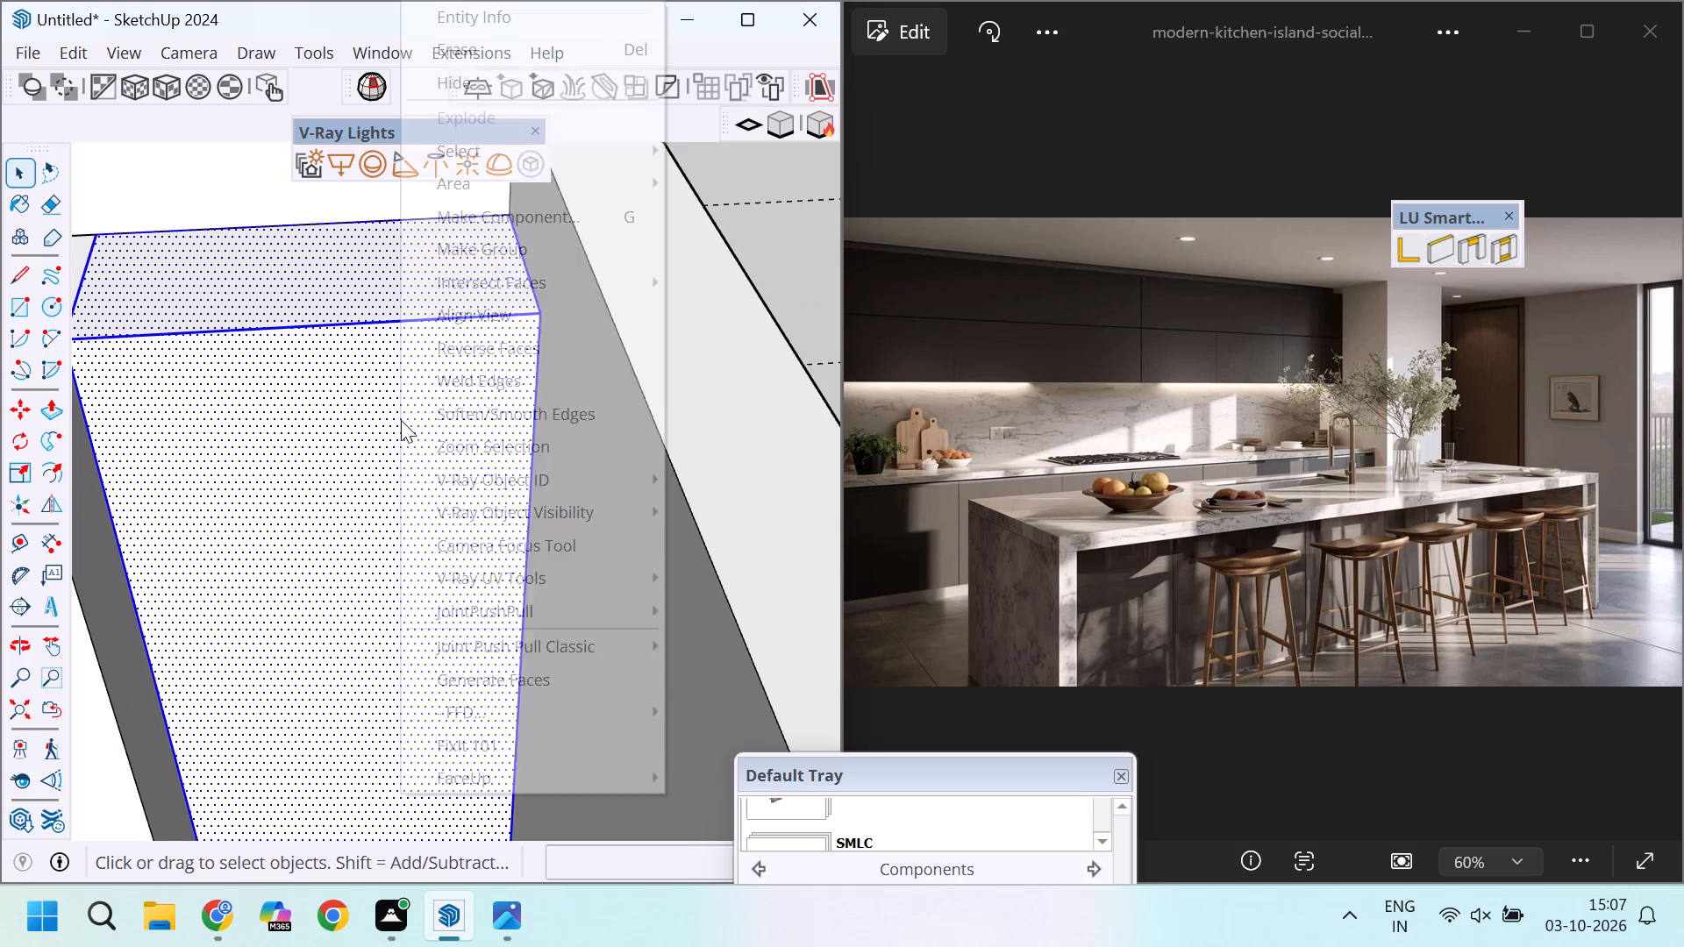
click(567, 251)
Copy the front face from inside the tall box group and paste it in place outside the group.
double_click(459, 404)
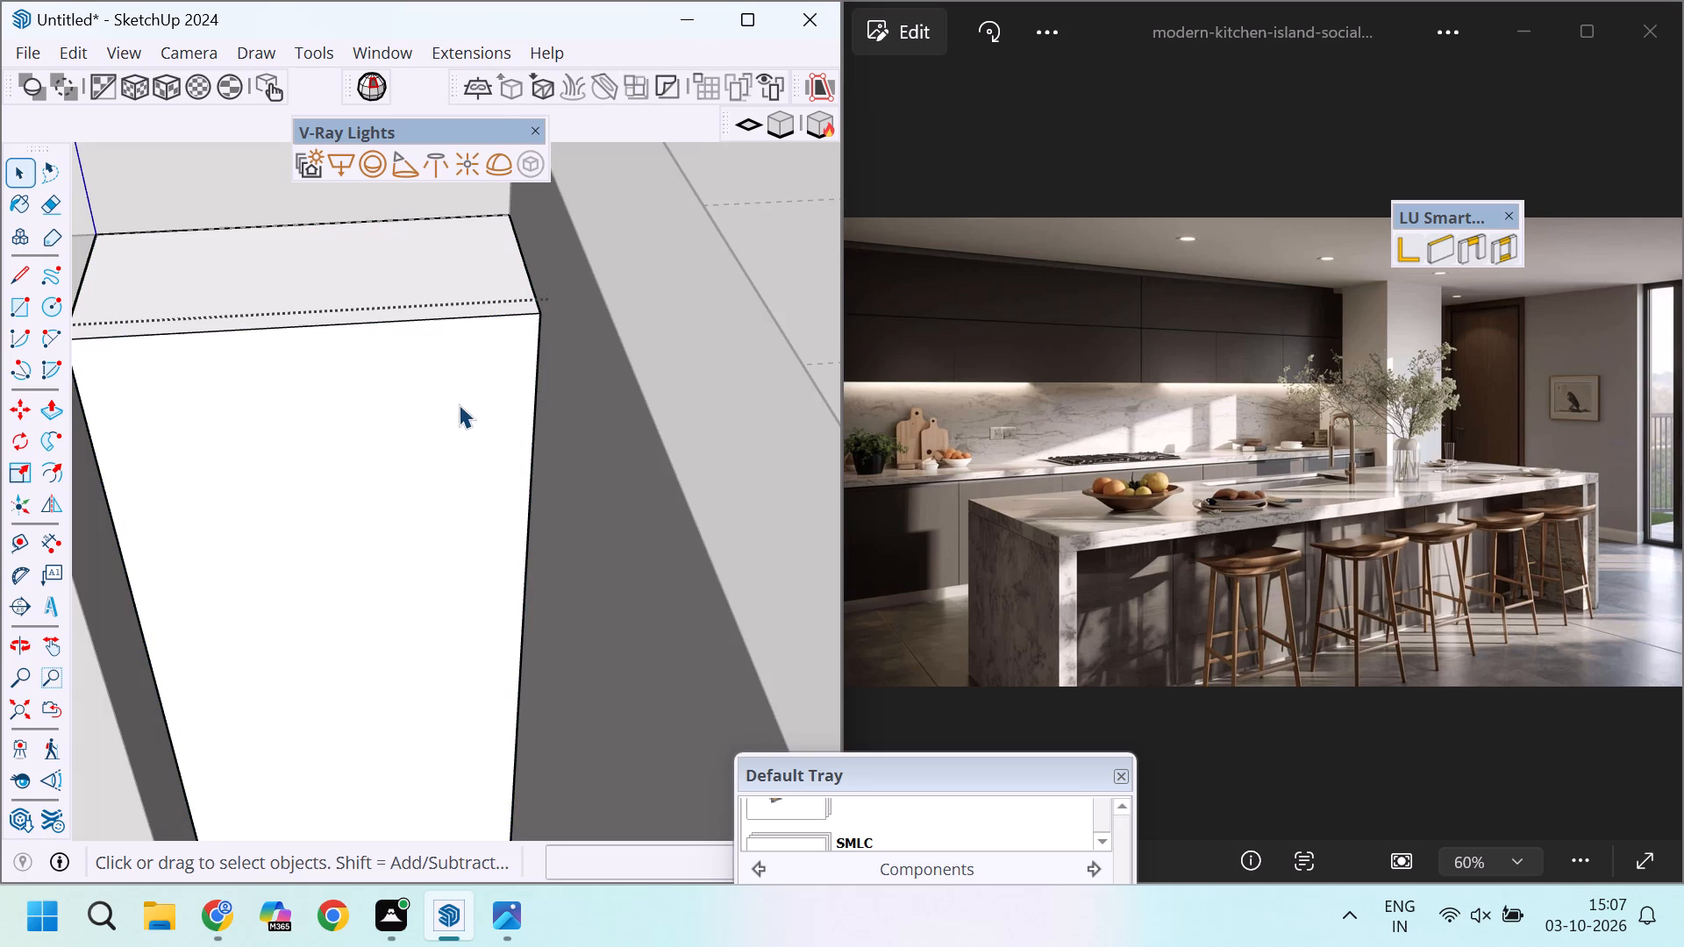
click(396, 400)
key(ctrl+c)
scroll(396, 400, down, 5)
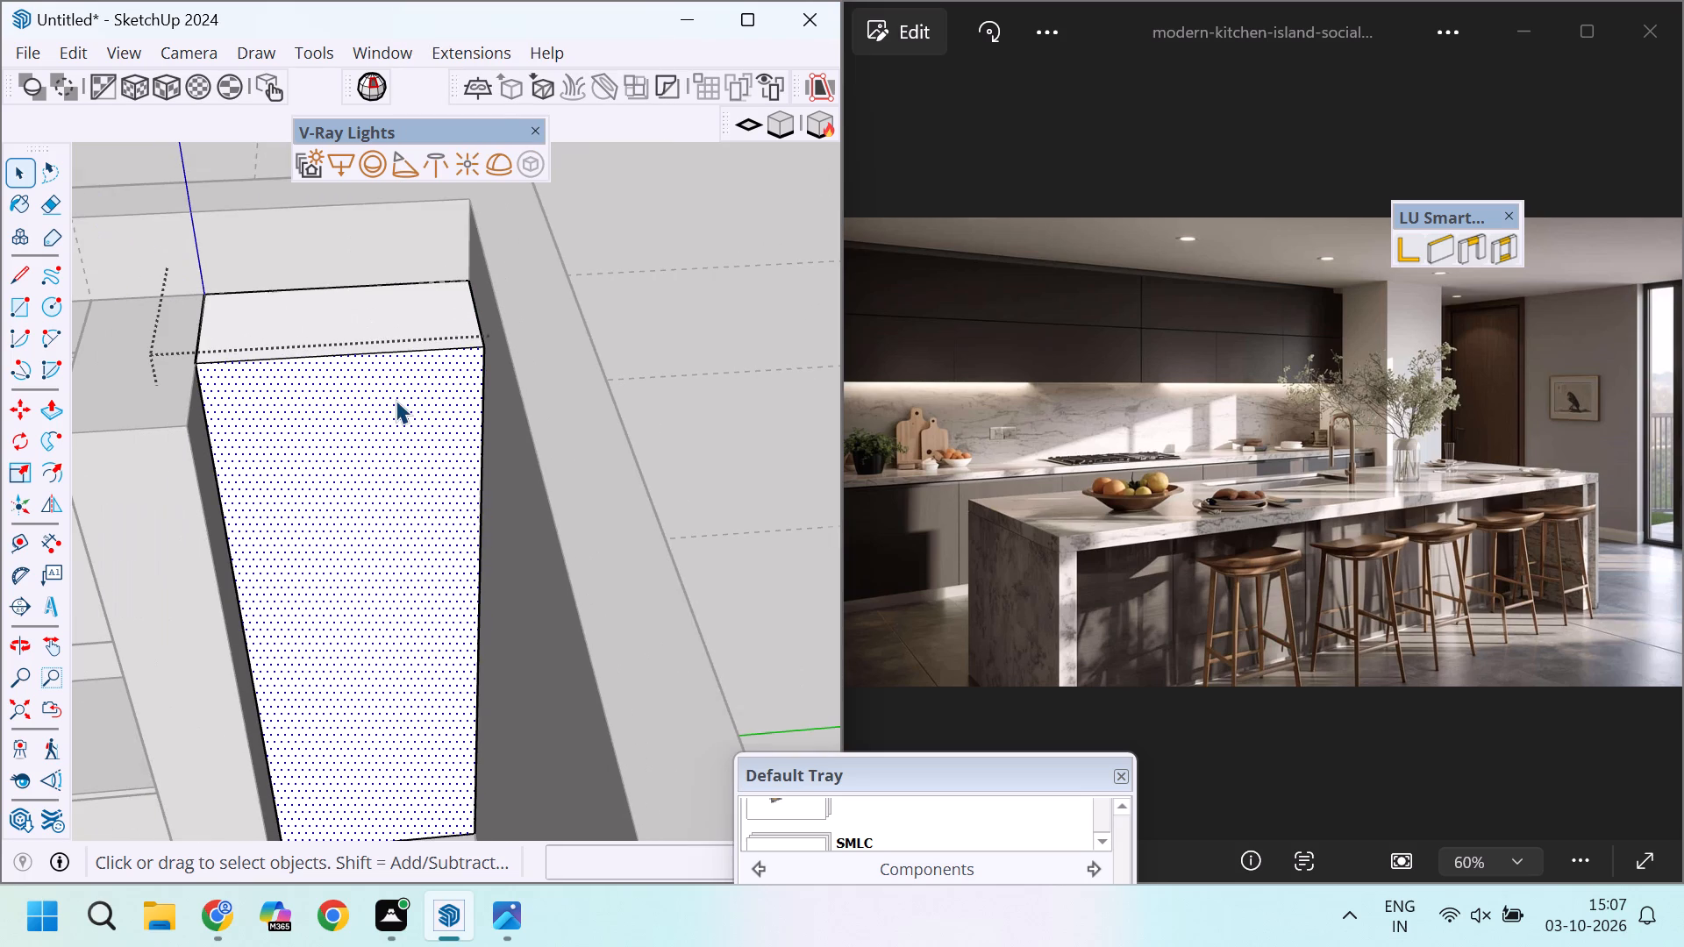
click(689, 231)
click(356, 330)
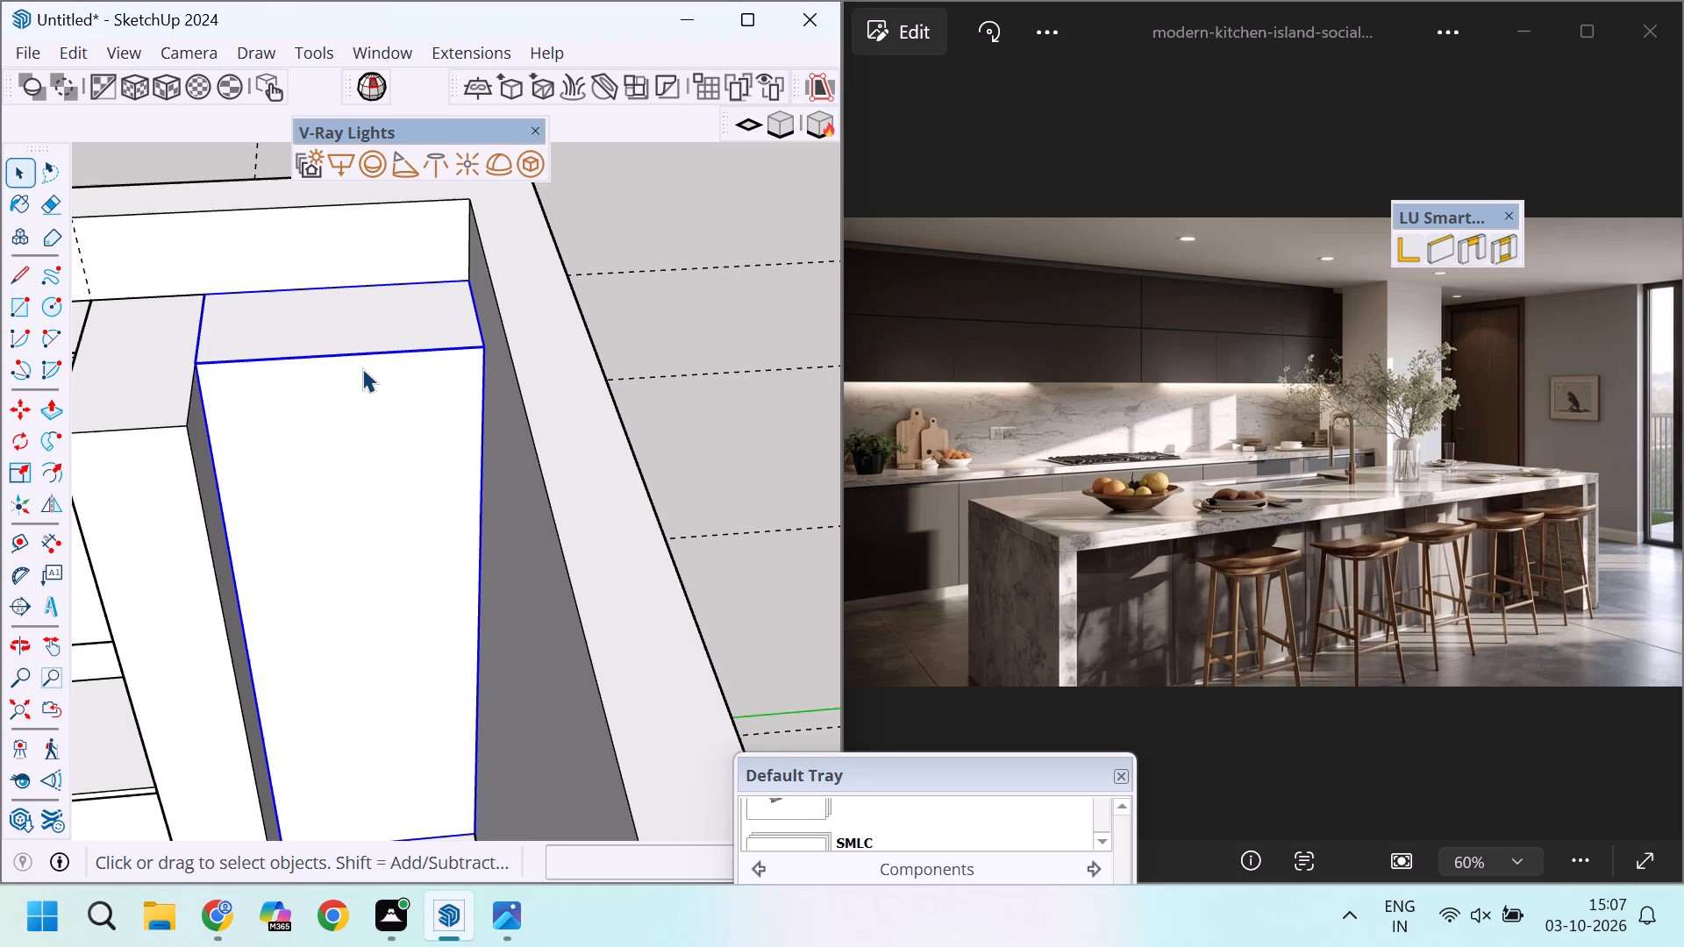
click(76, 62)
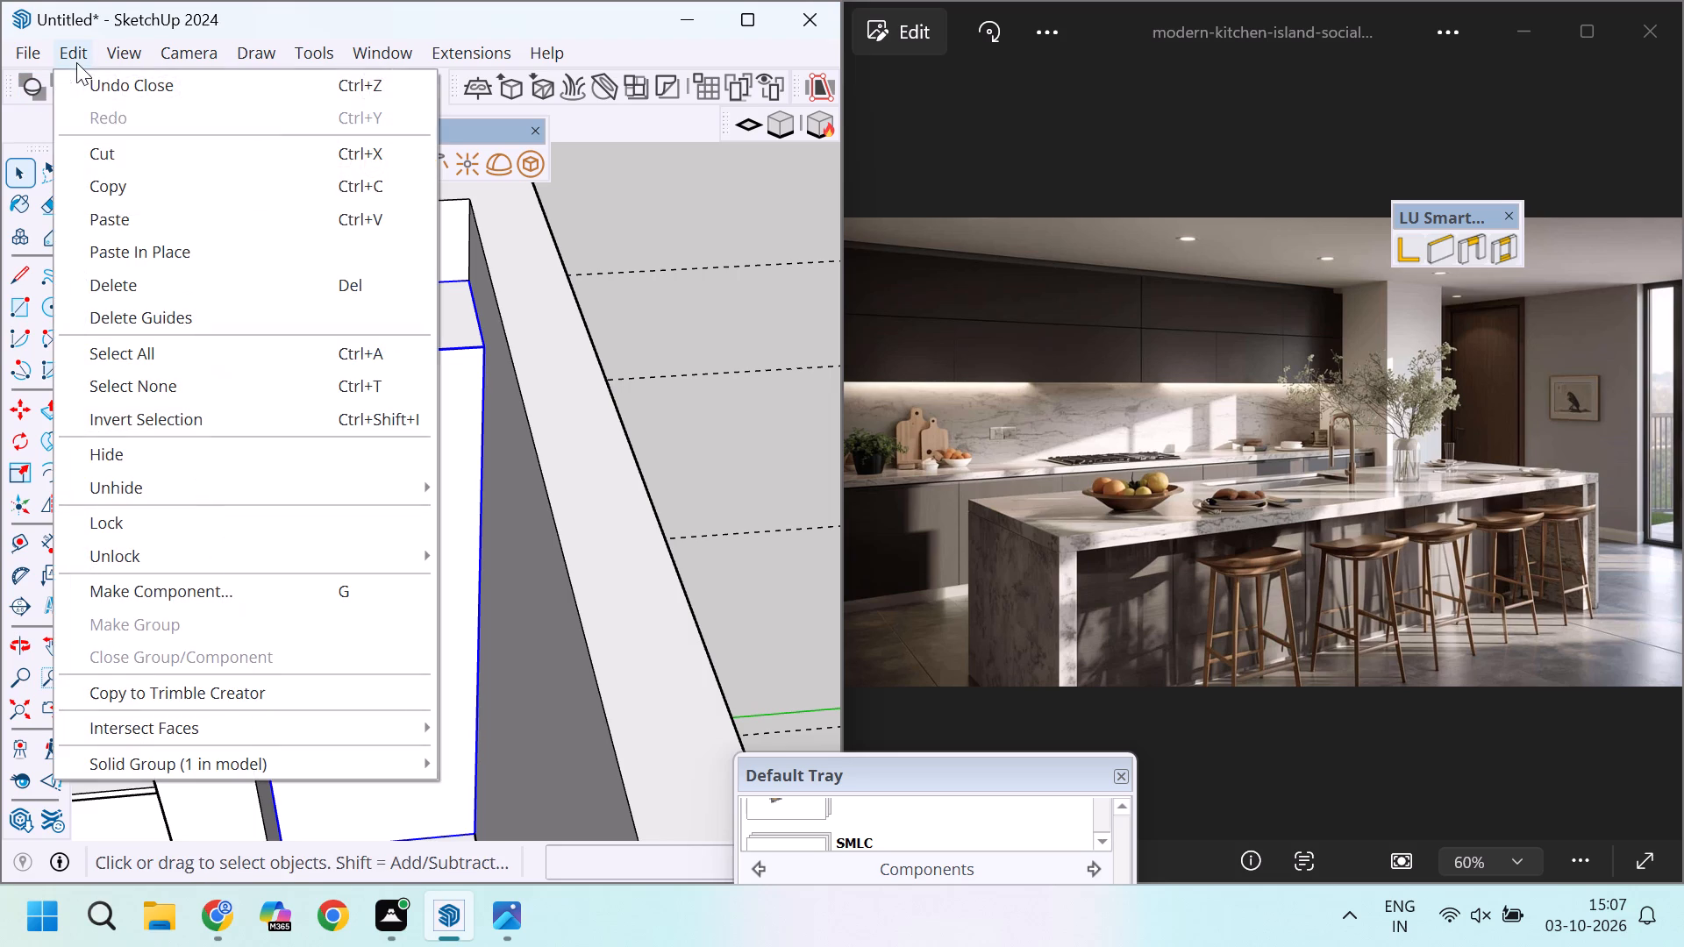
click(164, 251)
Pull the pasted front face out by 1" to form a front panel.
scroll(389, 437, up, 2)
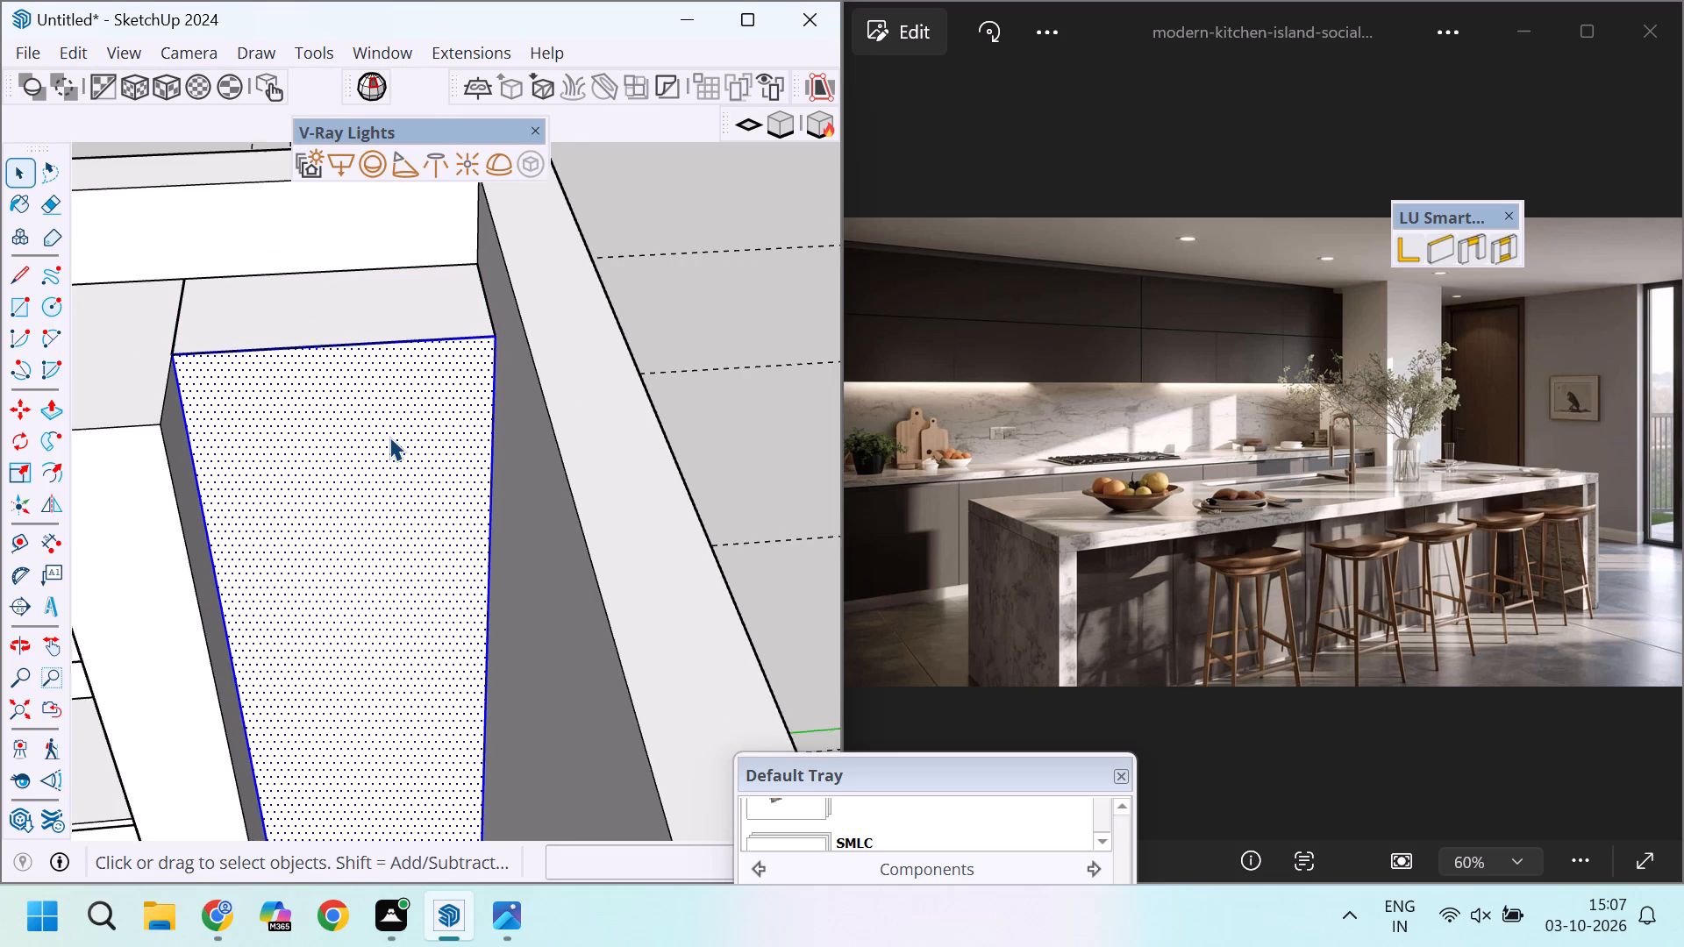
key(p)
click(389, 437)
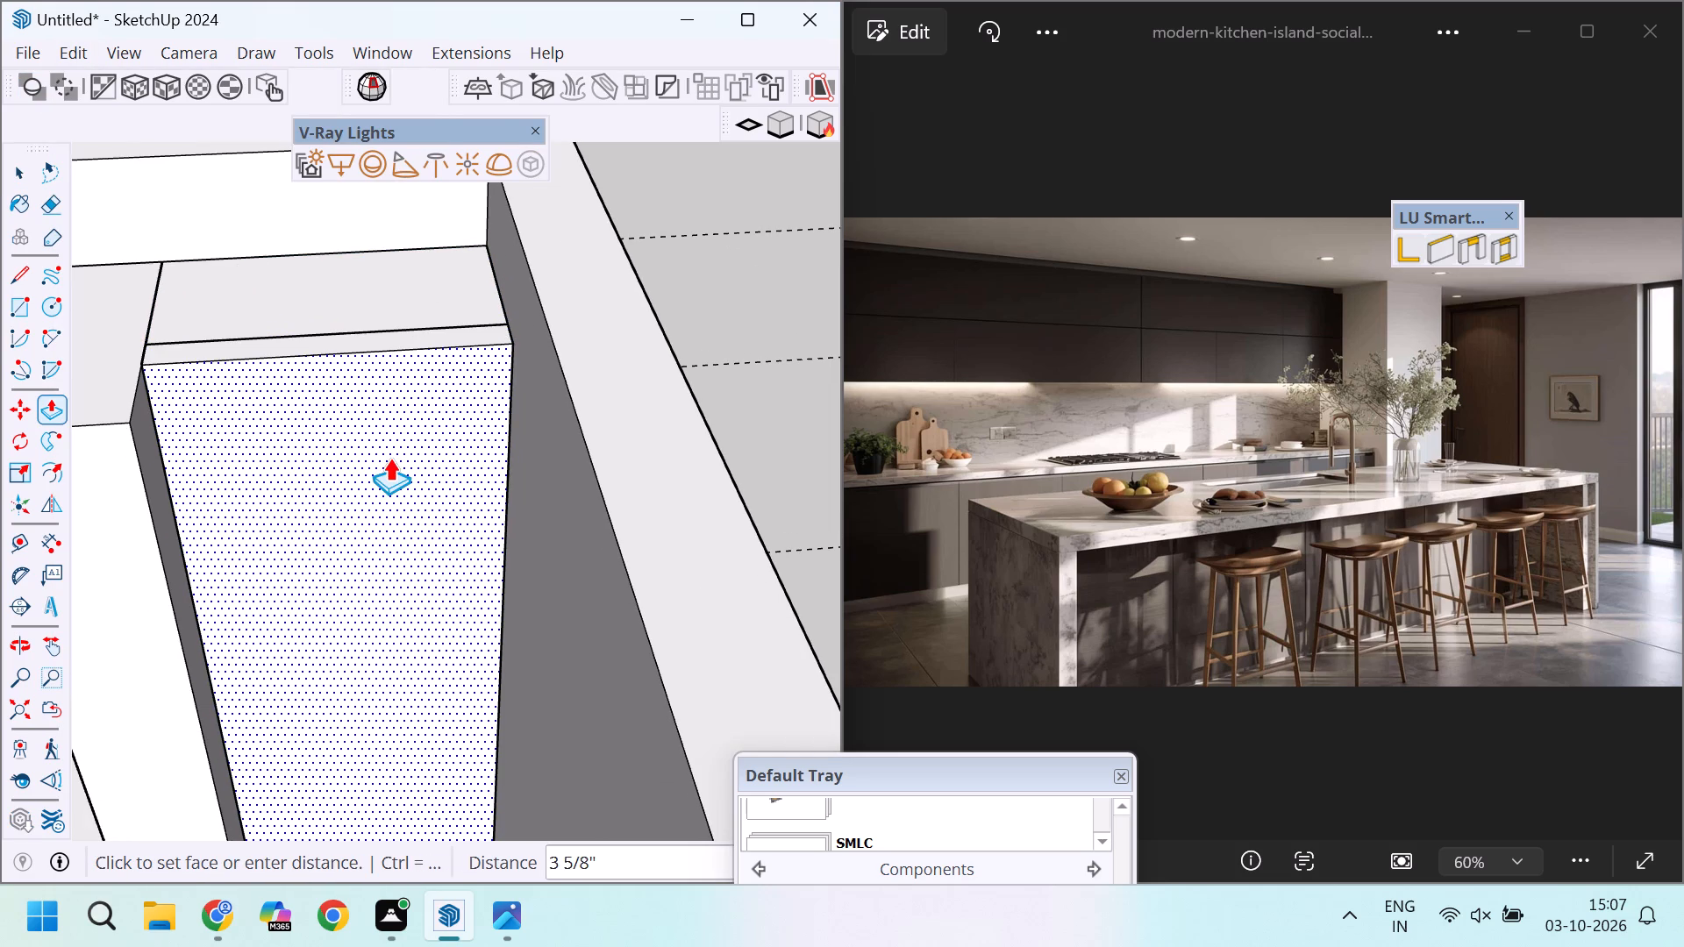
key(1)
key(Return)
Make the 1" thick front panel its own group.
key(space)
triple_click(378, 452)
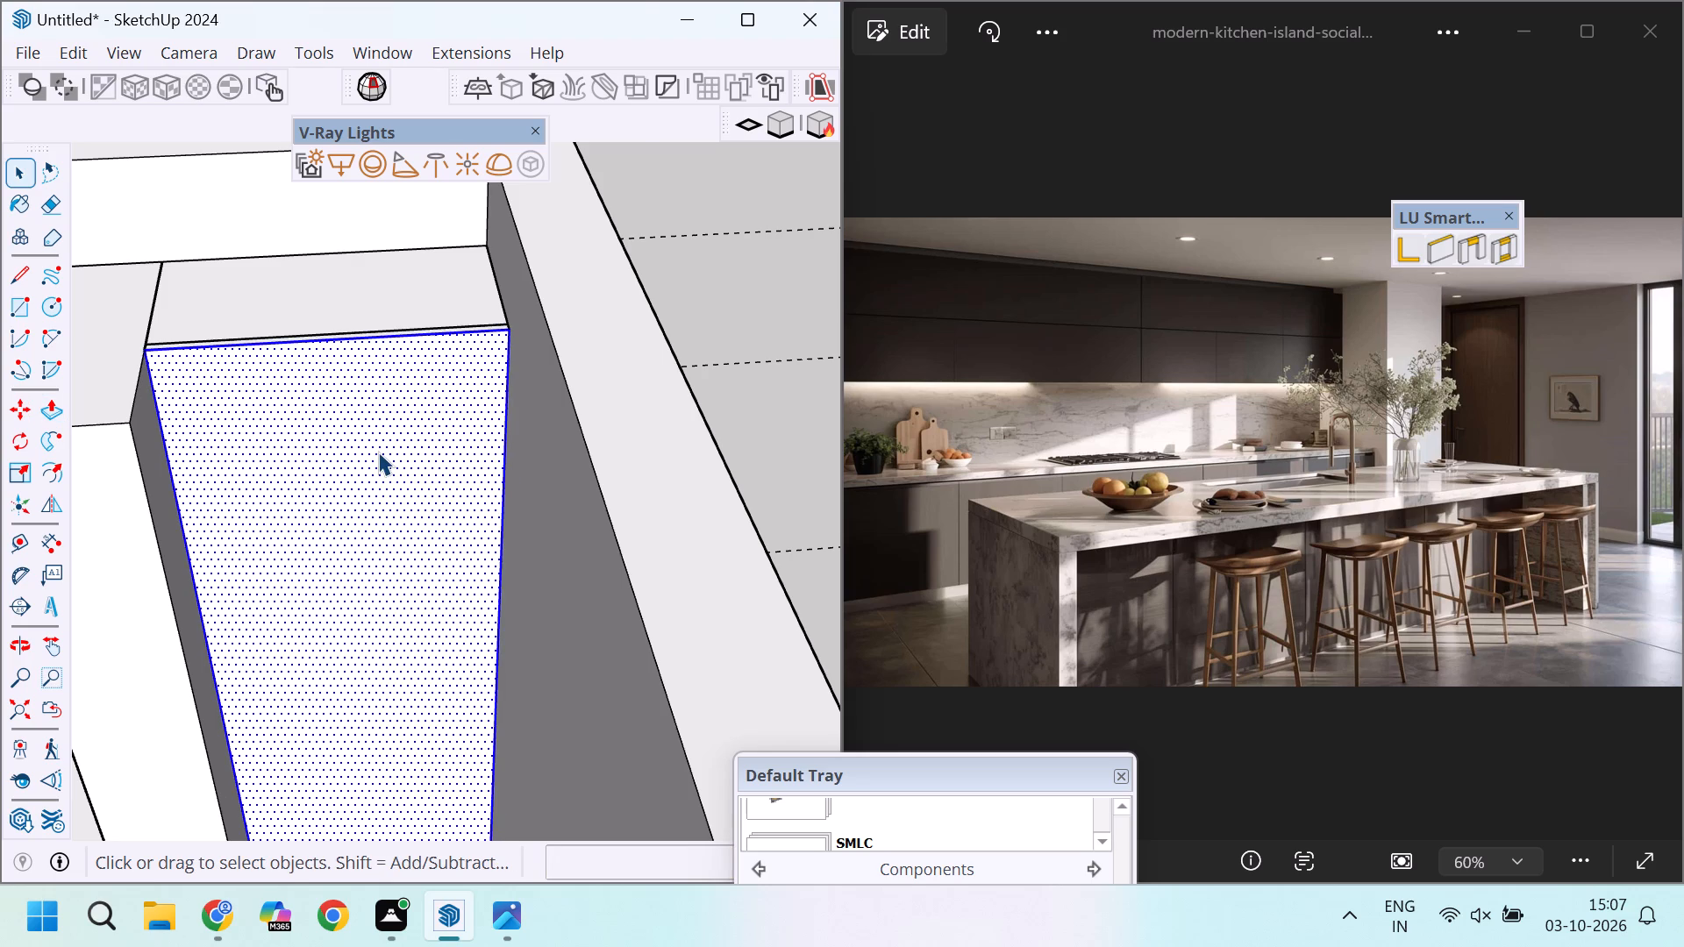
right_click(378, 452)
click(488, 256)
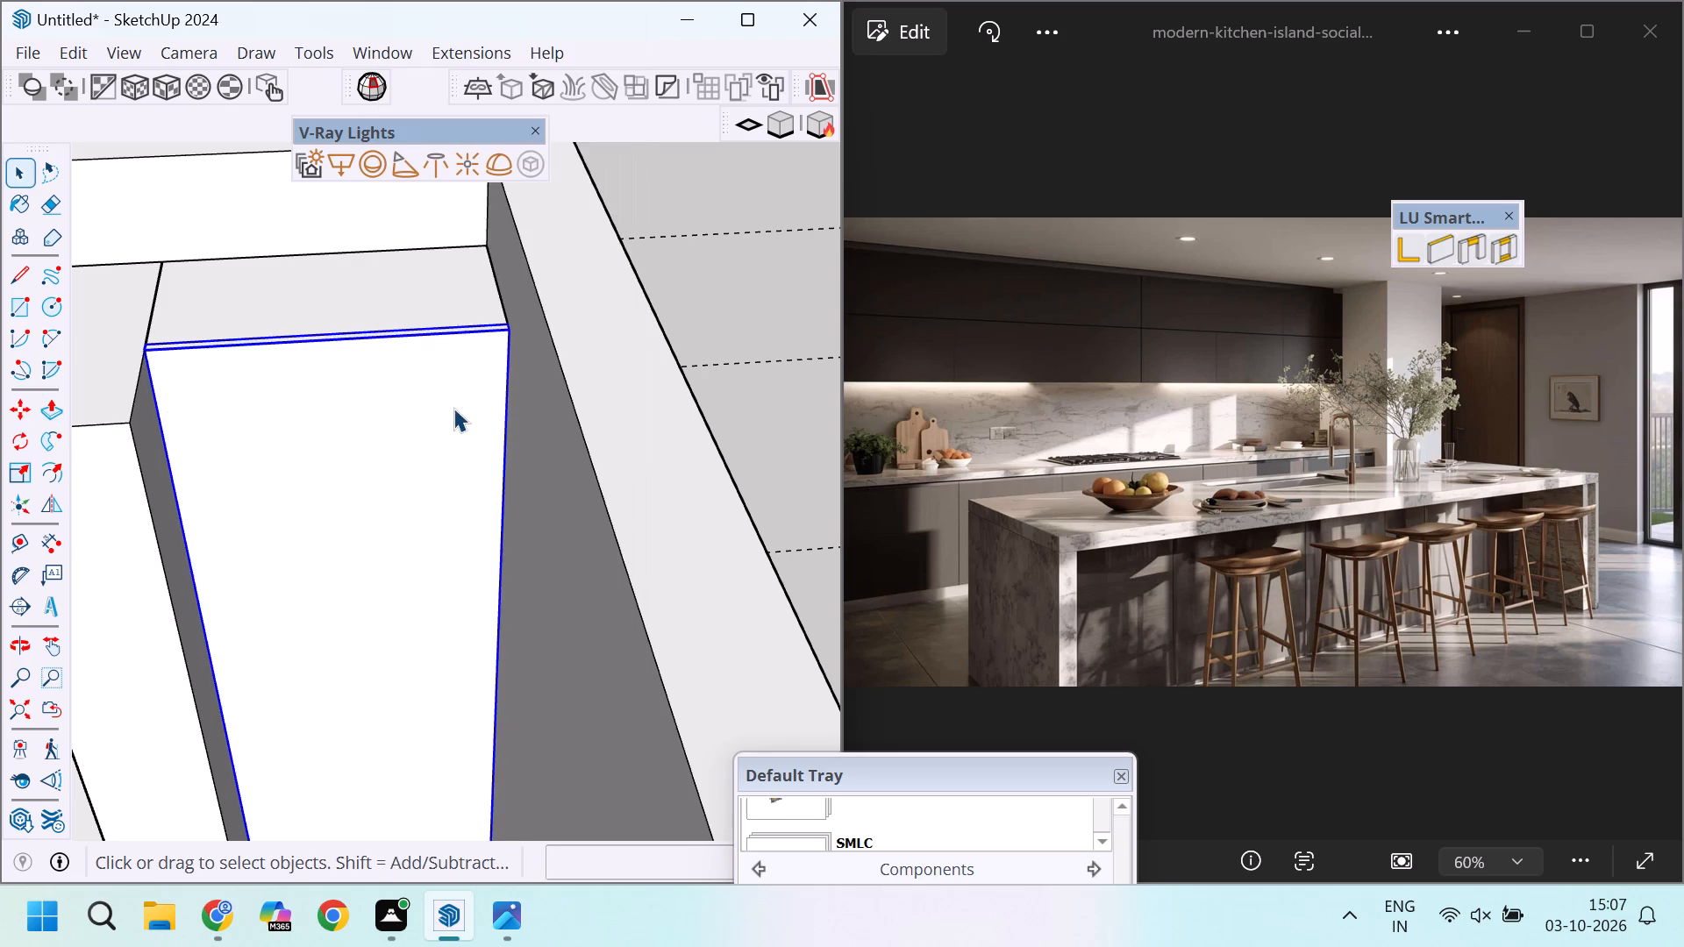
Open the front panel group of the tall box for editing.
scroll(461, 439, down, 4)
scroll(427, 523, up, 4)
double_click(423, 515)
scroll(416, 455, down, 2)
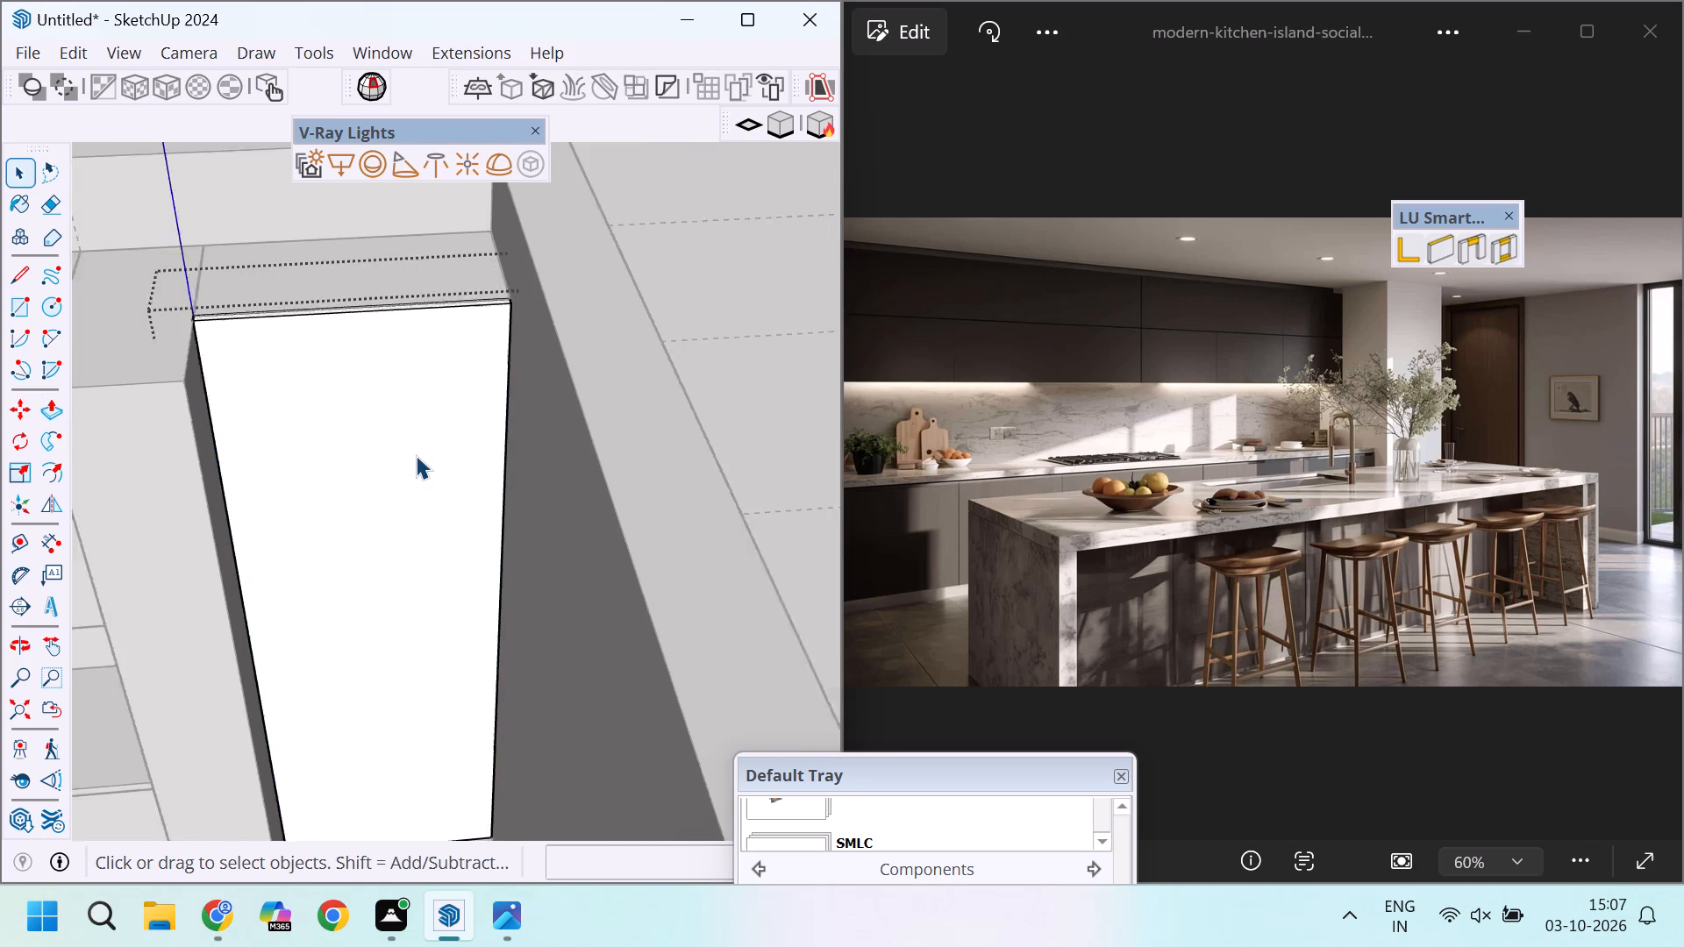
scroll(416, 455, down, 5)
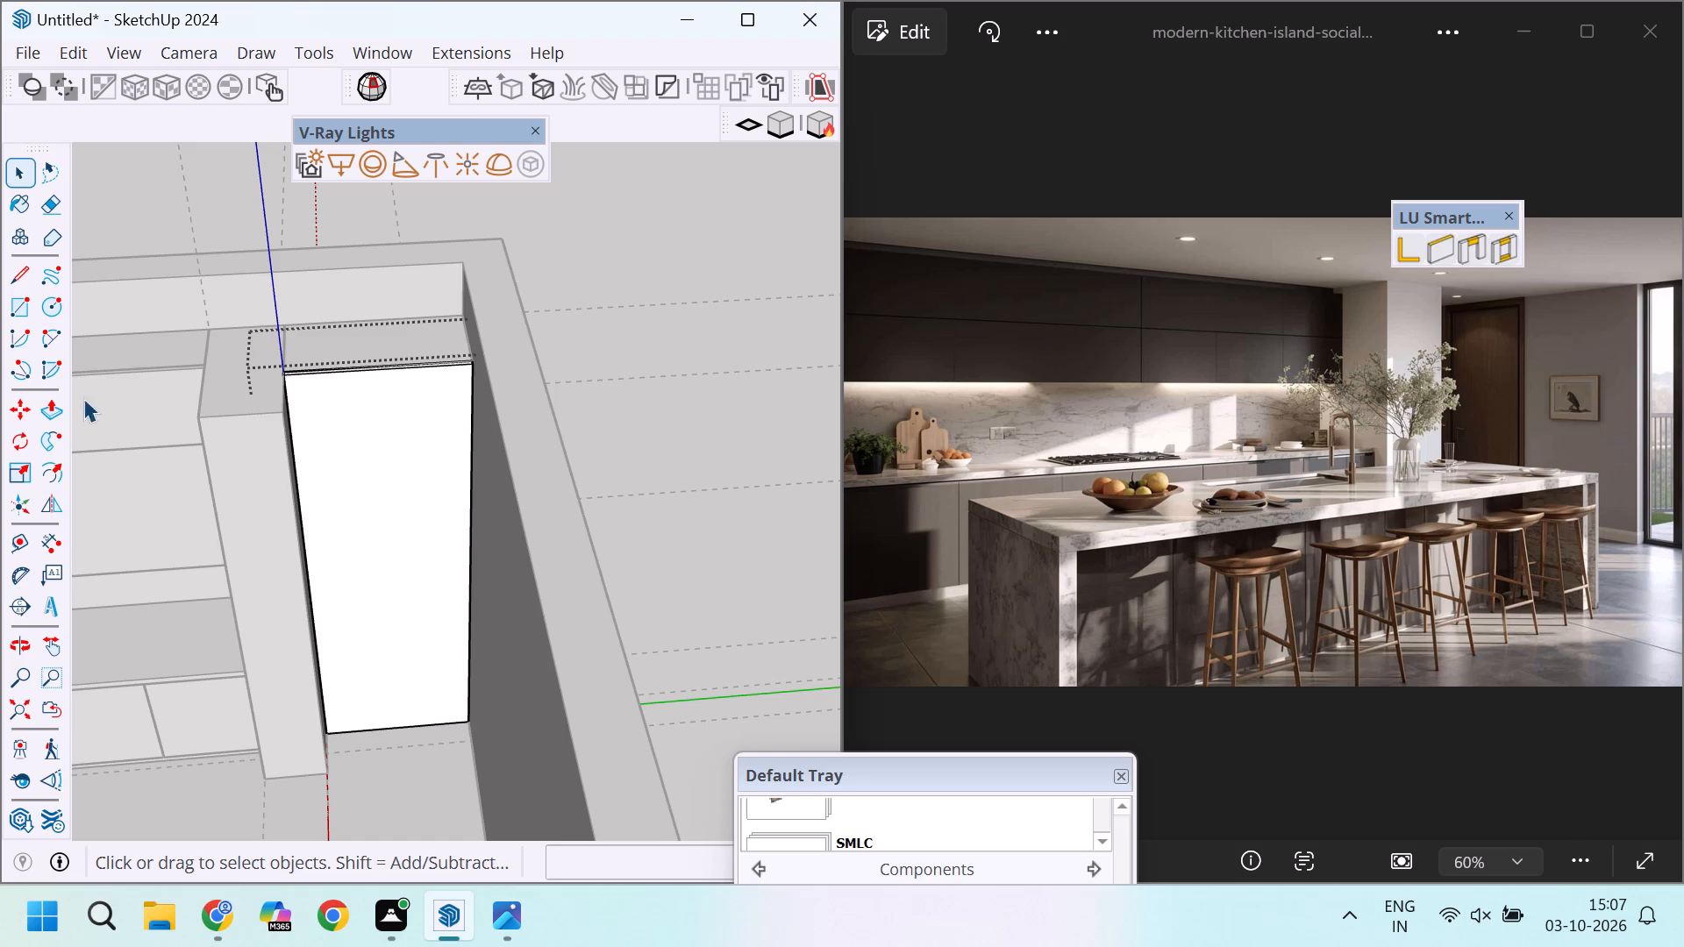
scroll(239, 395, up, 11)
scroll(322, 288, down, 4)
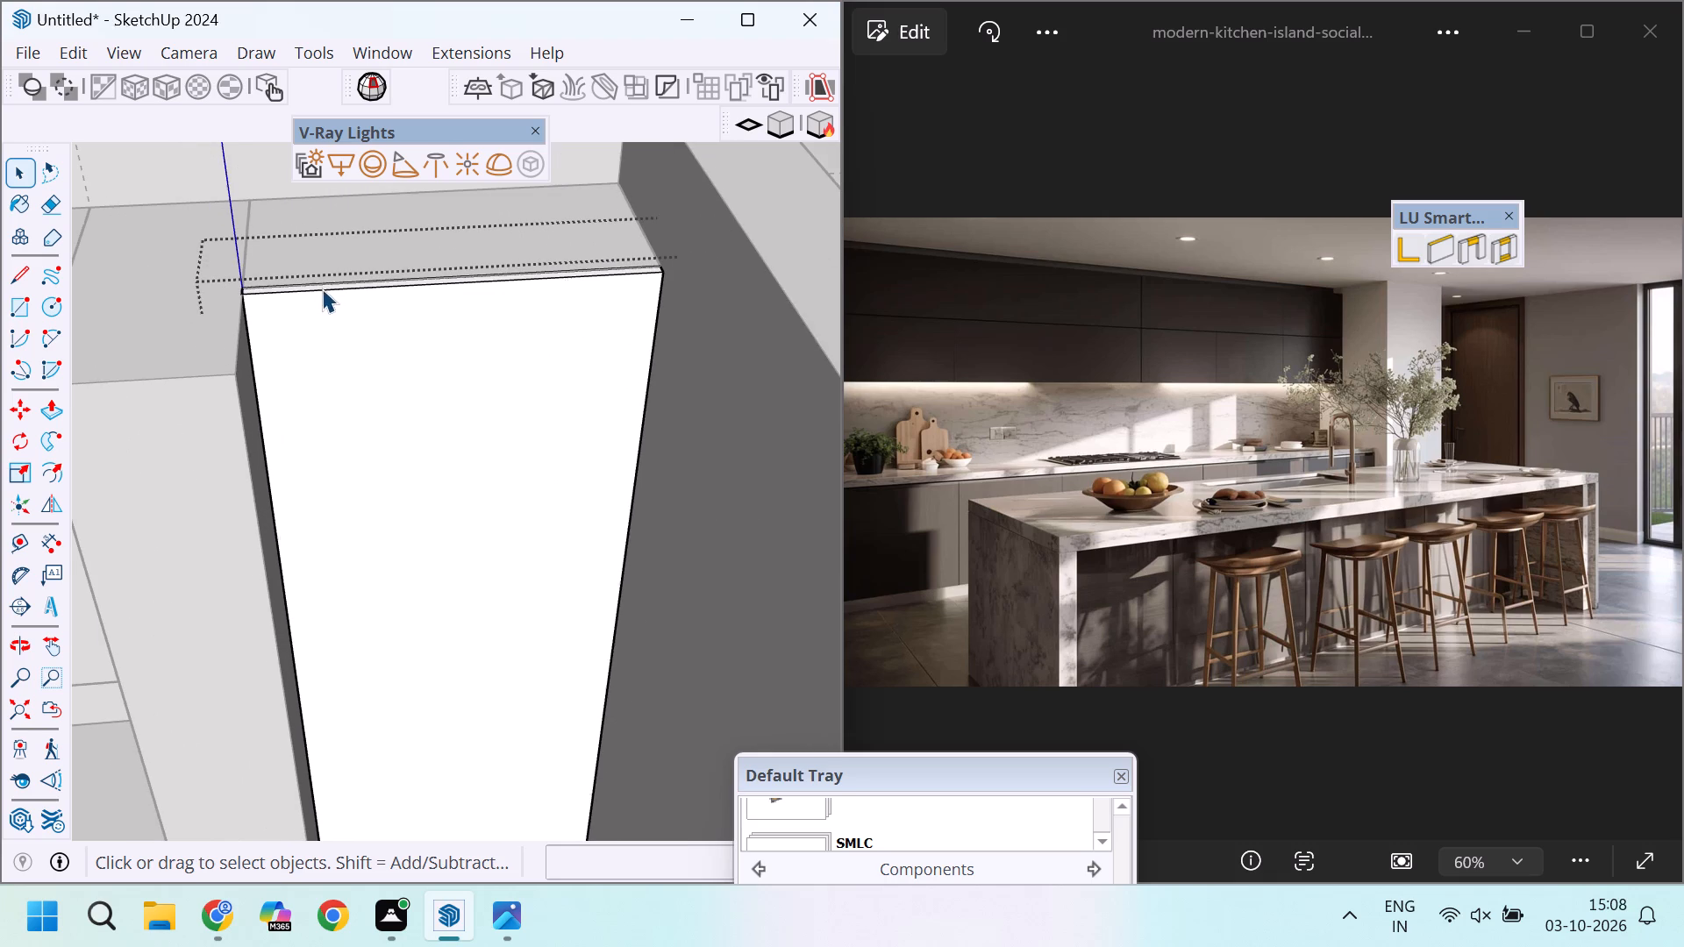
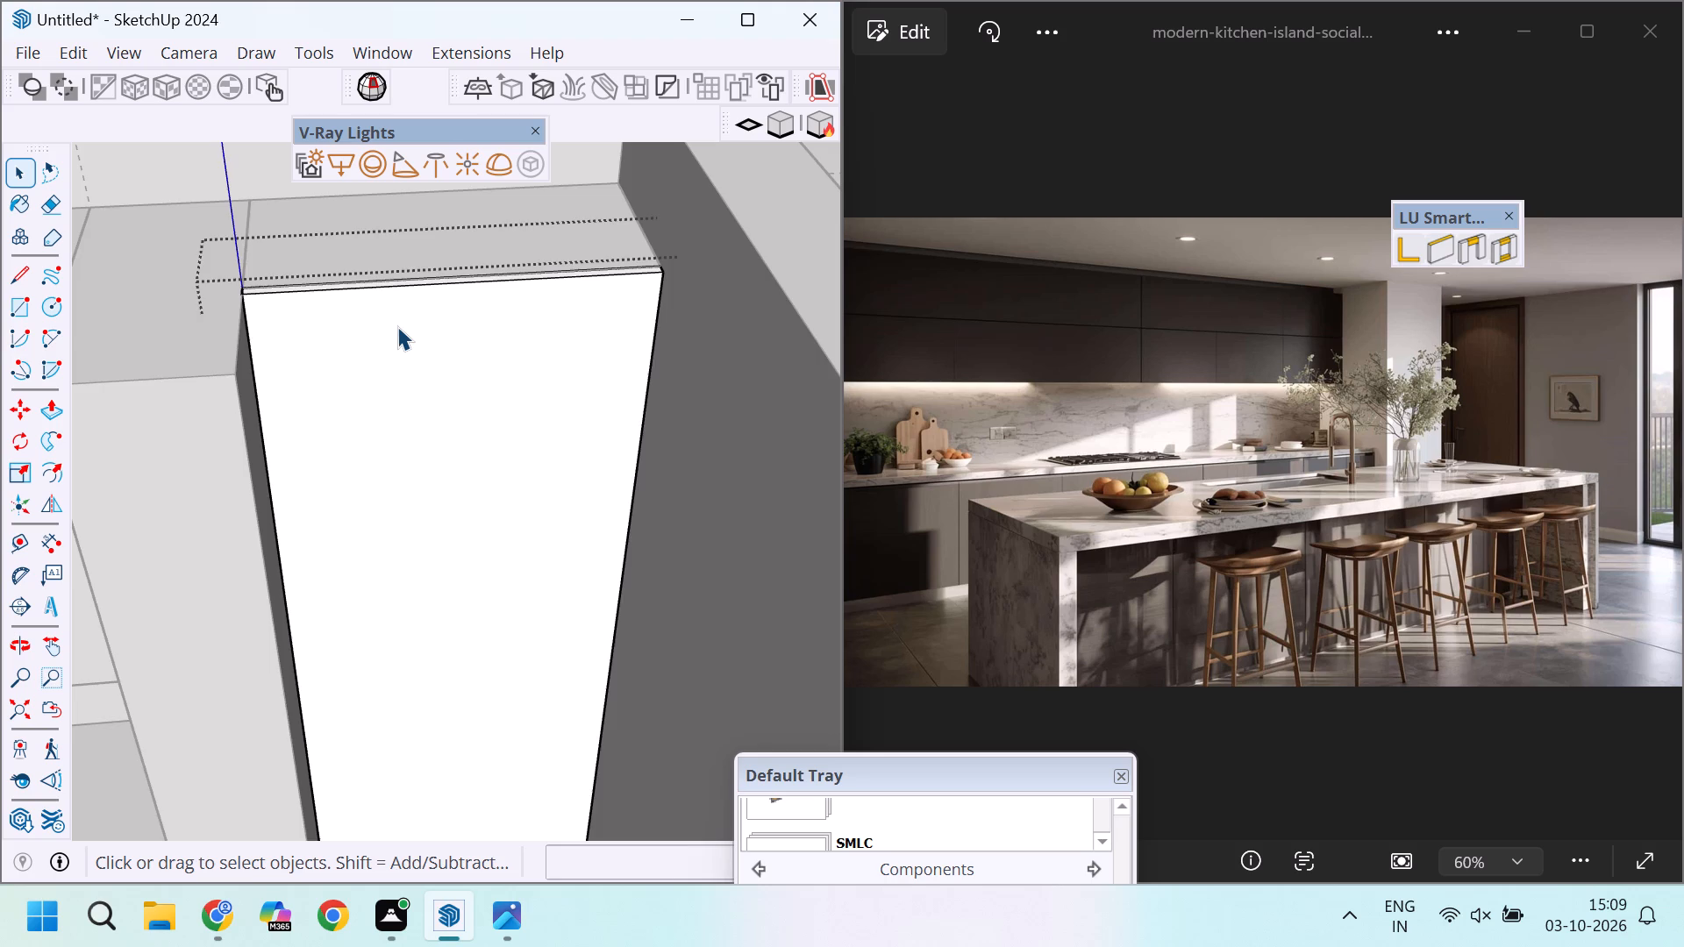
Copy the top front edge of the tall front panel straight down 9' onto the panel's bottom edge.
scroll(397, 326, up, 3)
scroll(407, 326, down, 8)
scroll(538, 362, up, 2)
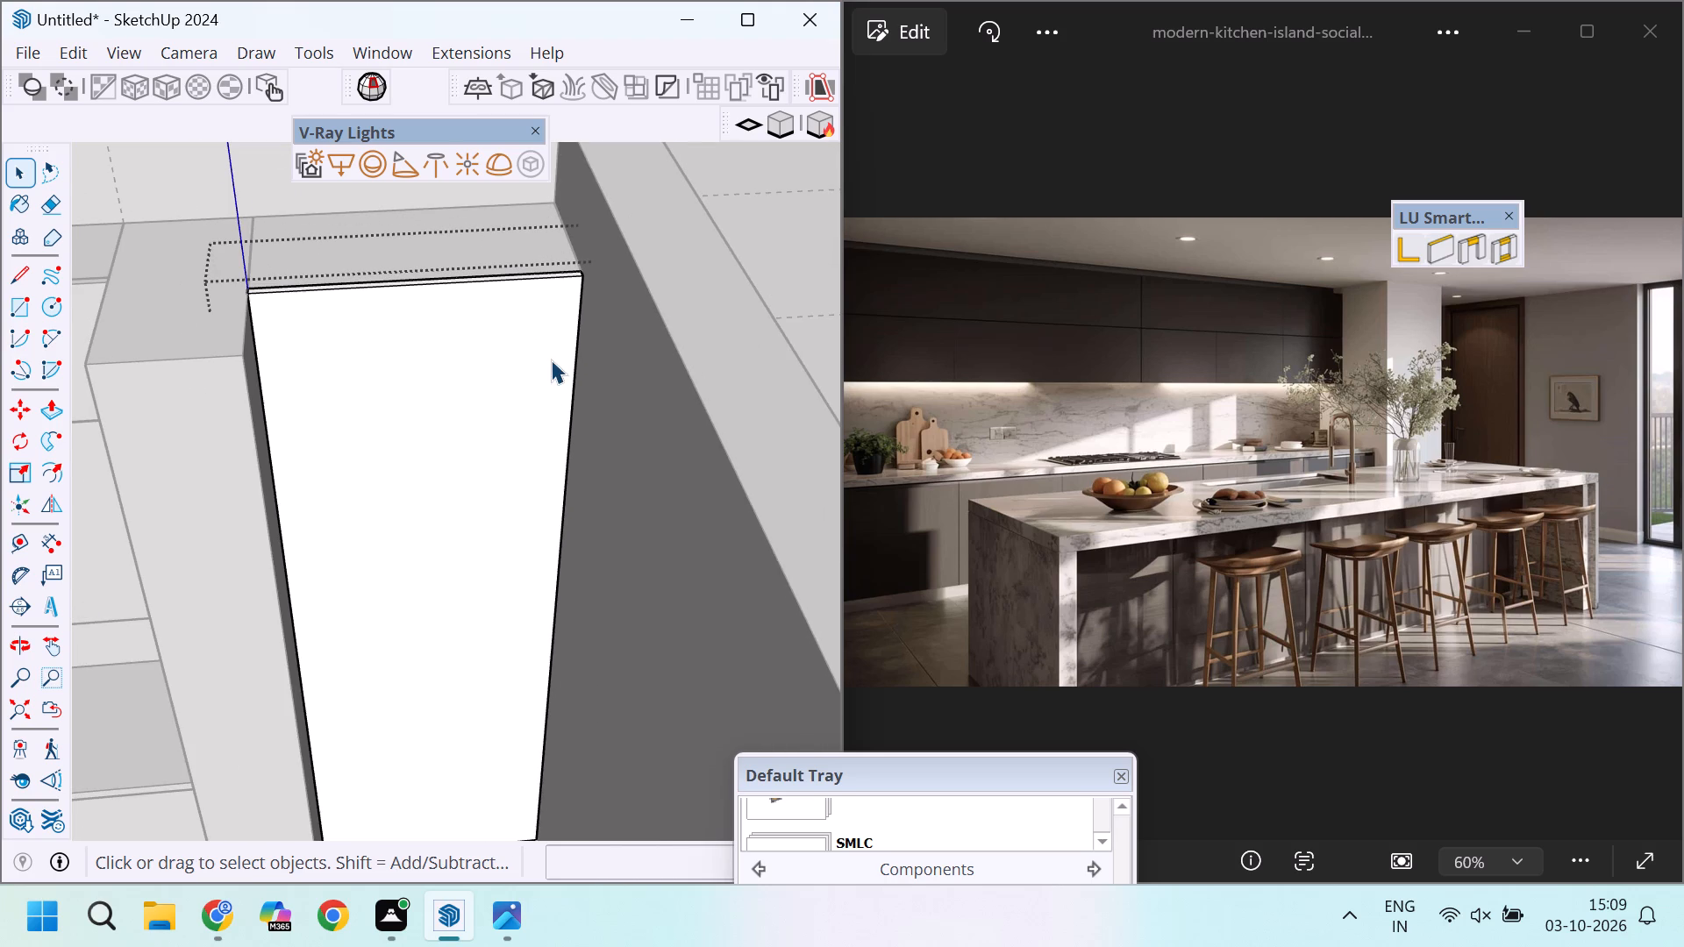
scroll(541, 360, down, 5)
scroll(489, 329, up, 4)
middle_drag(453, 326, 339, 205)
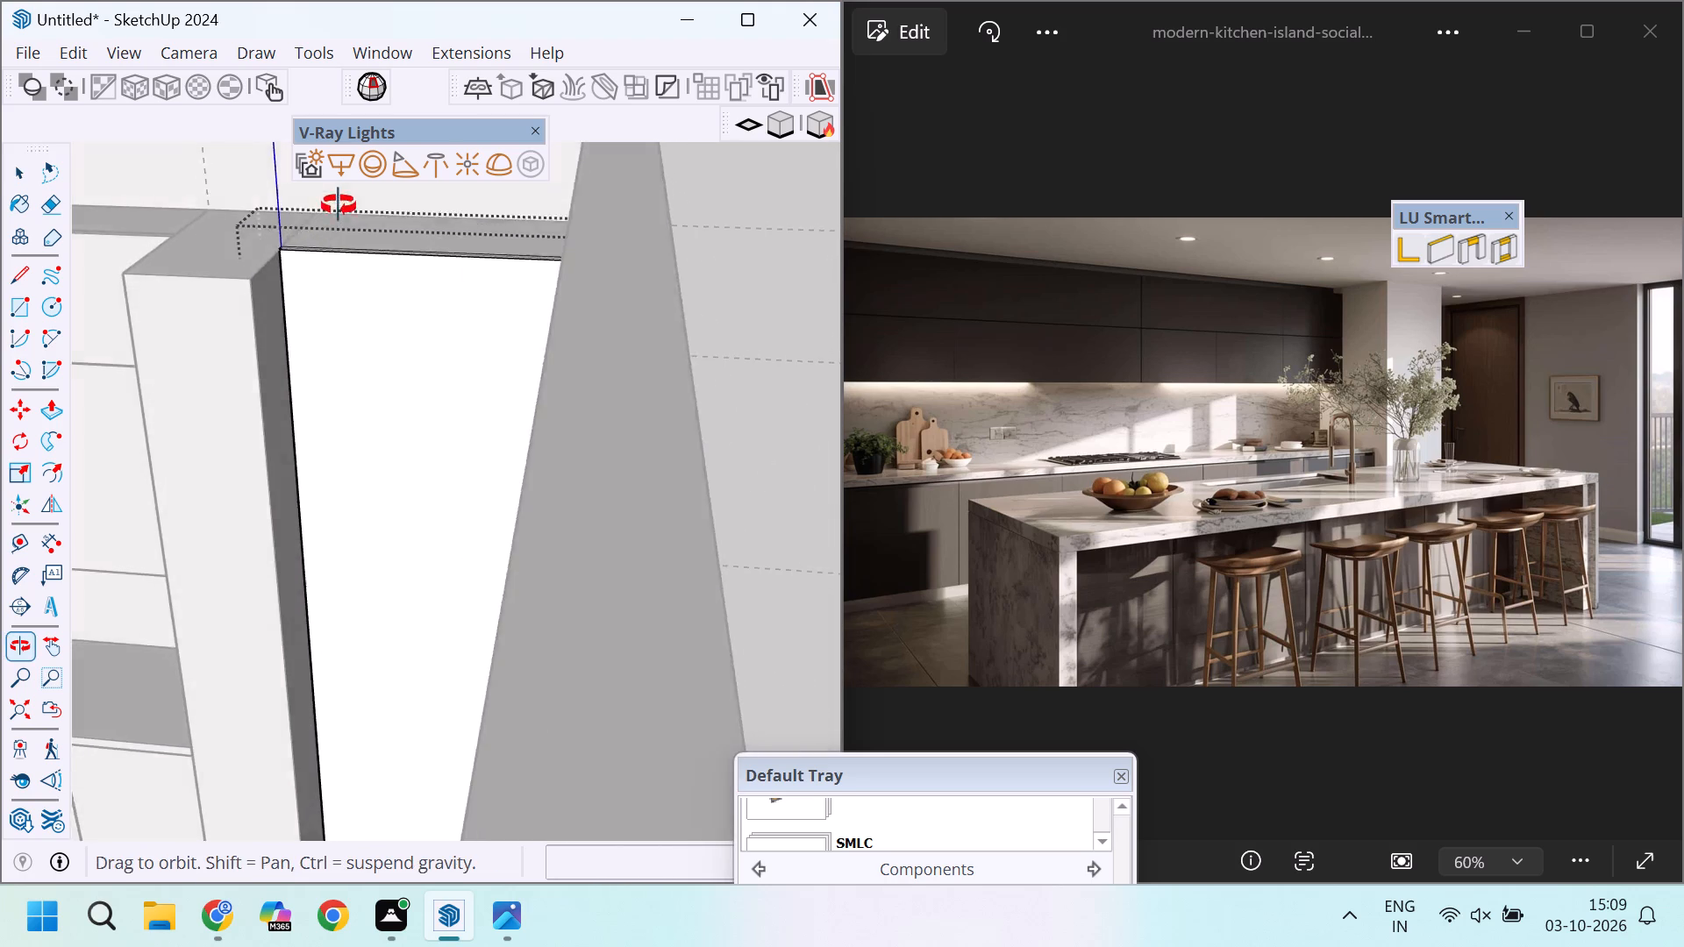
middle_drag(339, 205, 339, 206)
scroll(320, 235, up, 14)
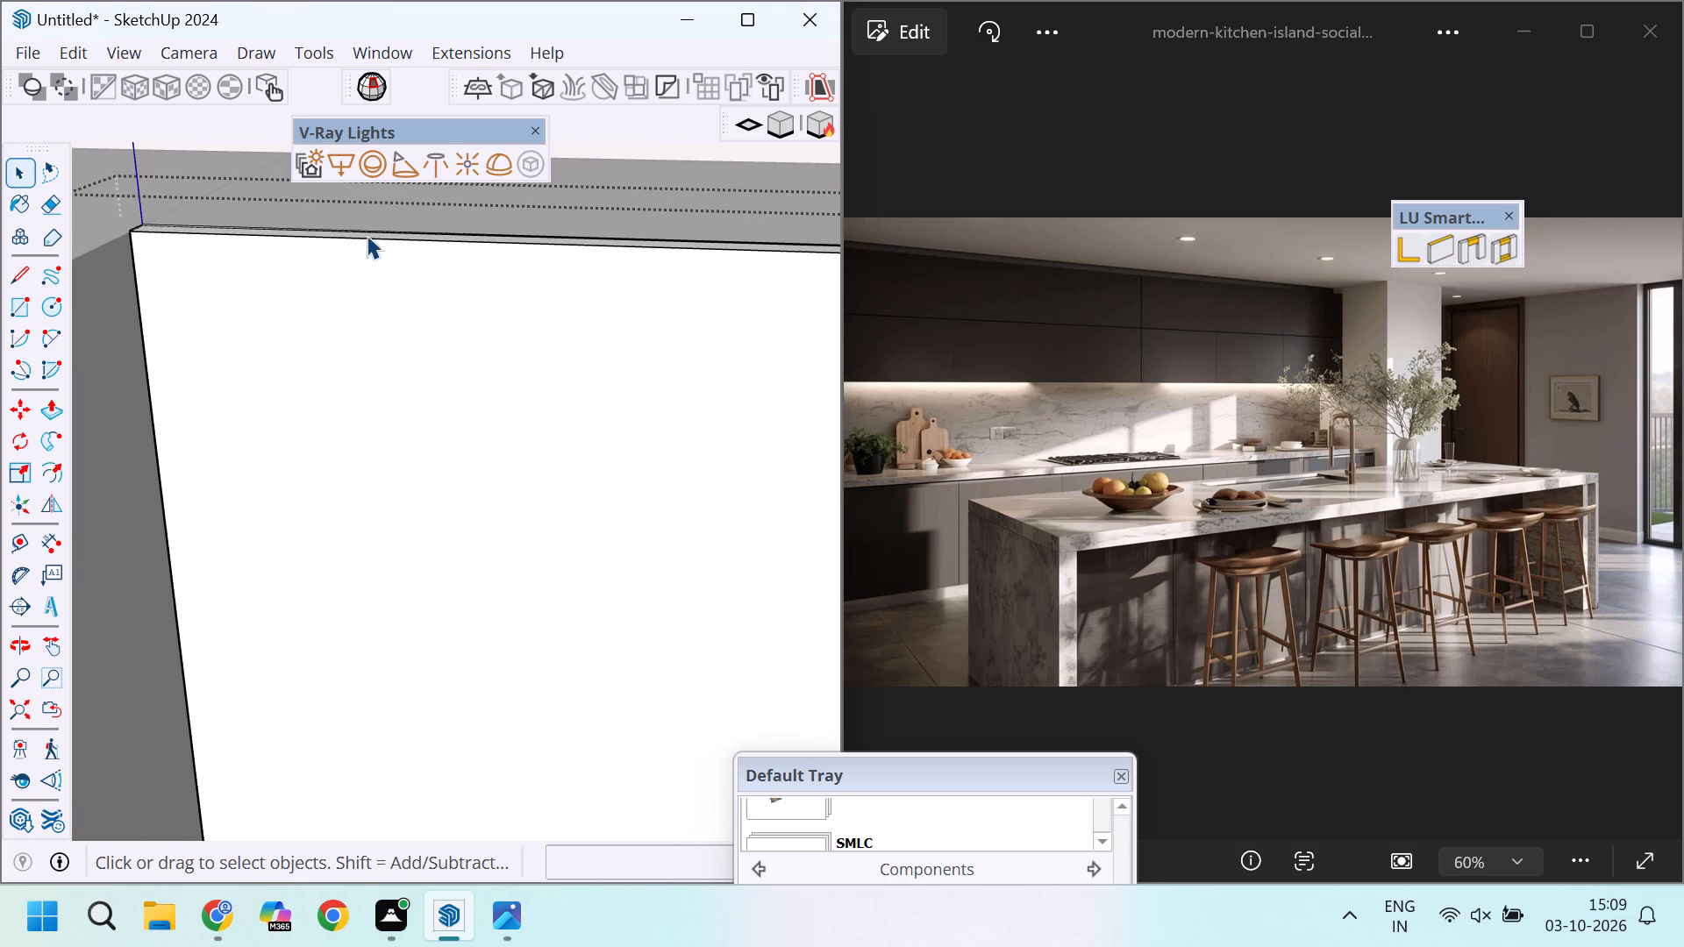
click(358, 242)
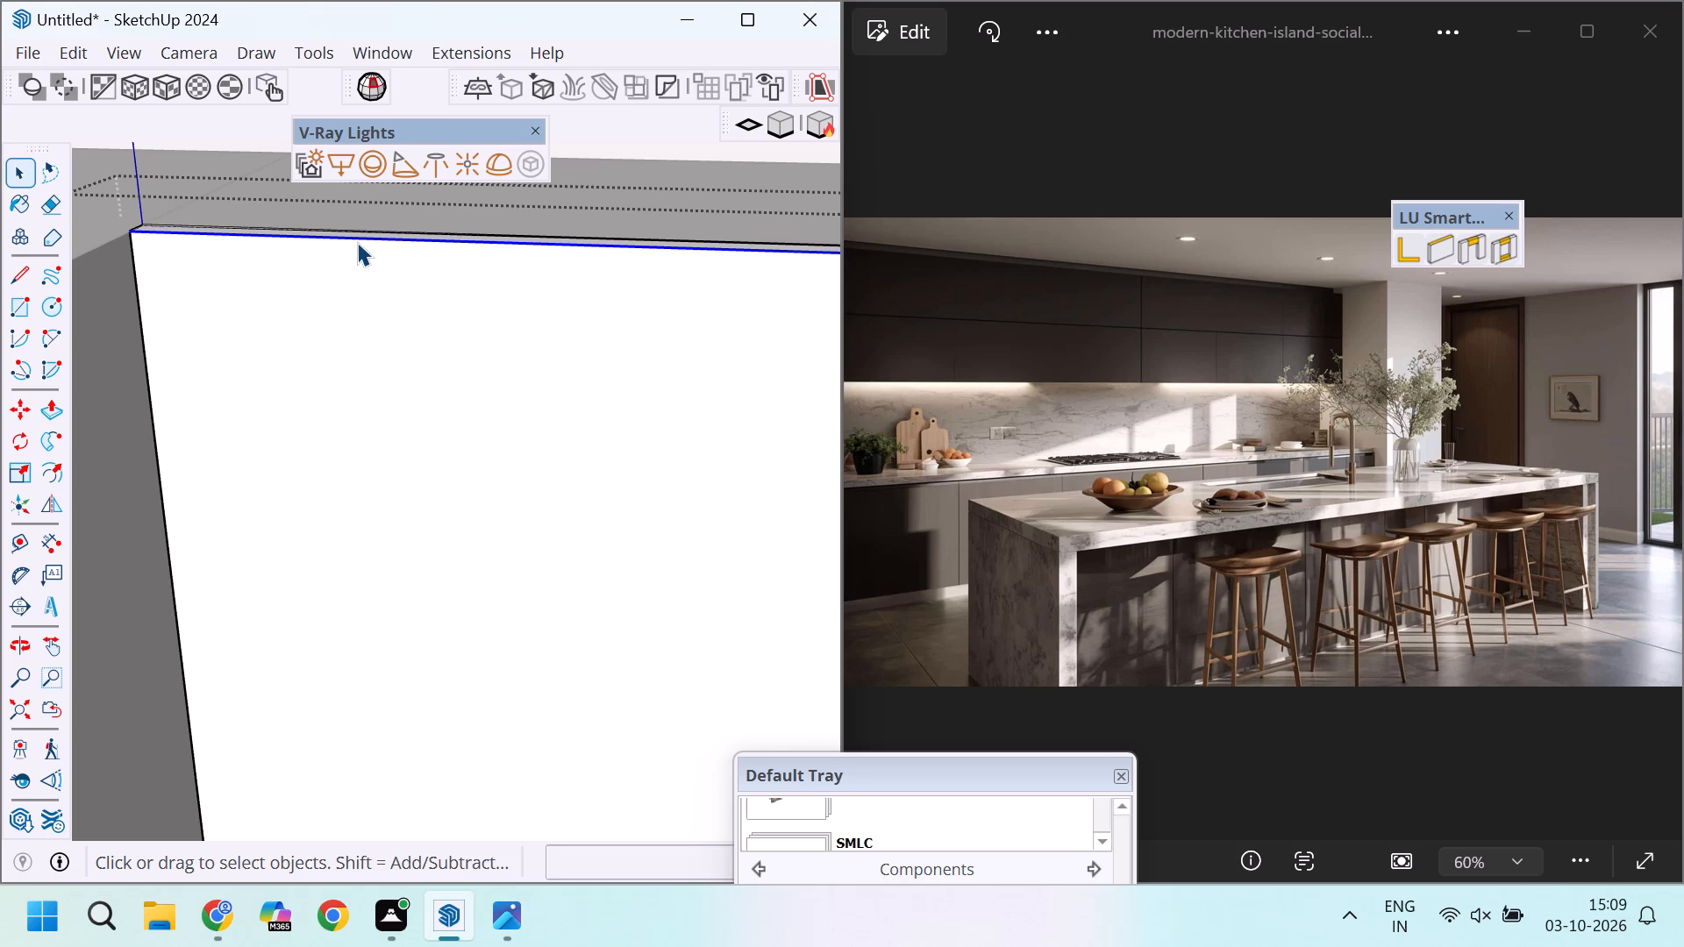
scroll(408, 269, down, 8)
scroll(409, 269, up, 5)
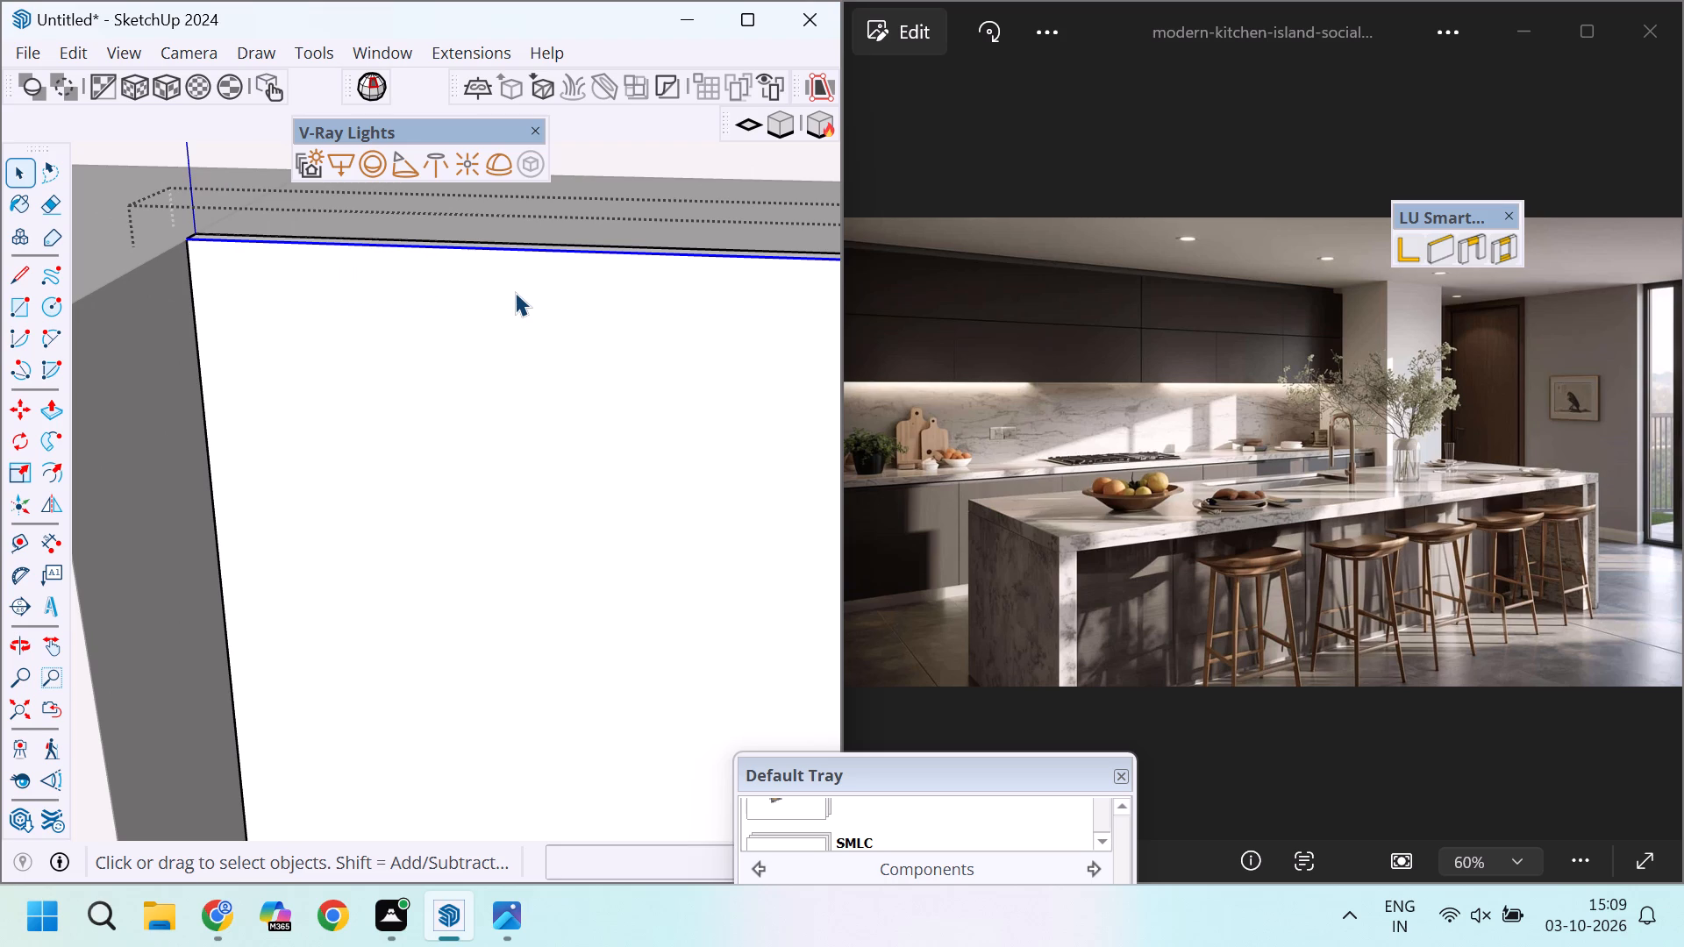
key(m)
scroll(515, 292, down, 4)
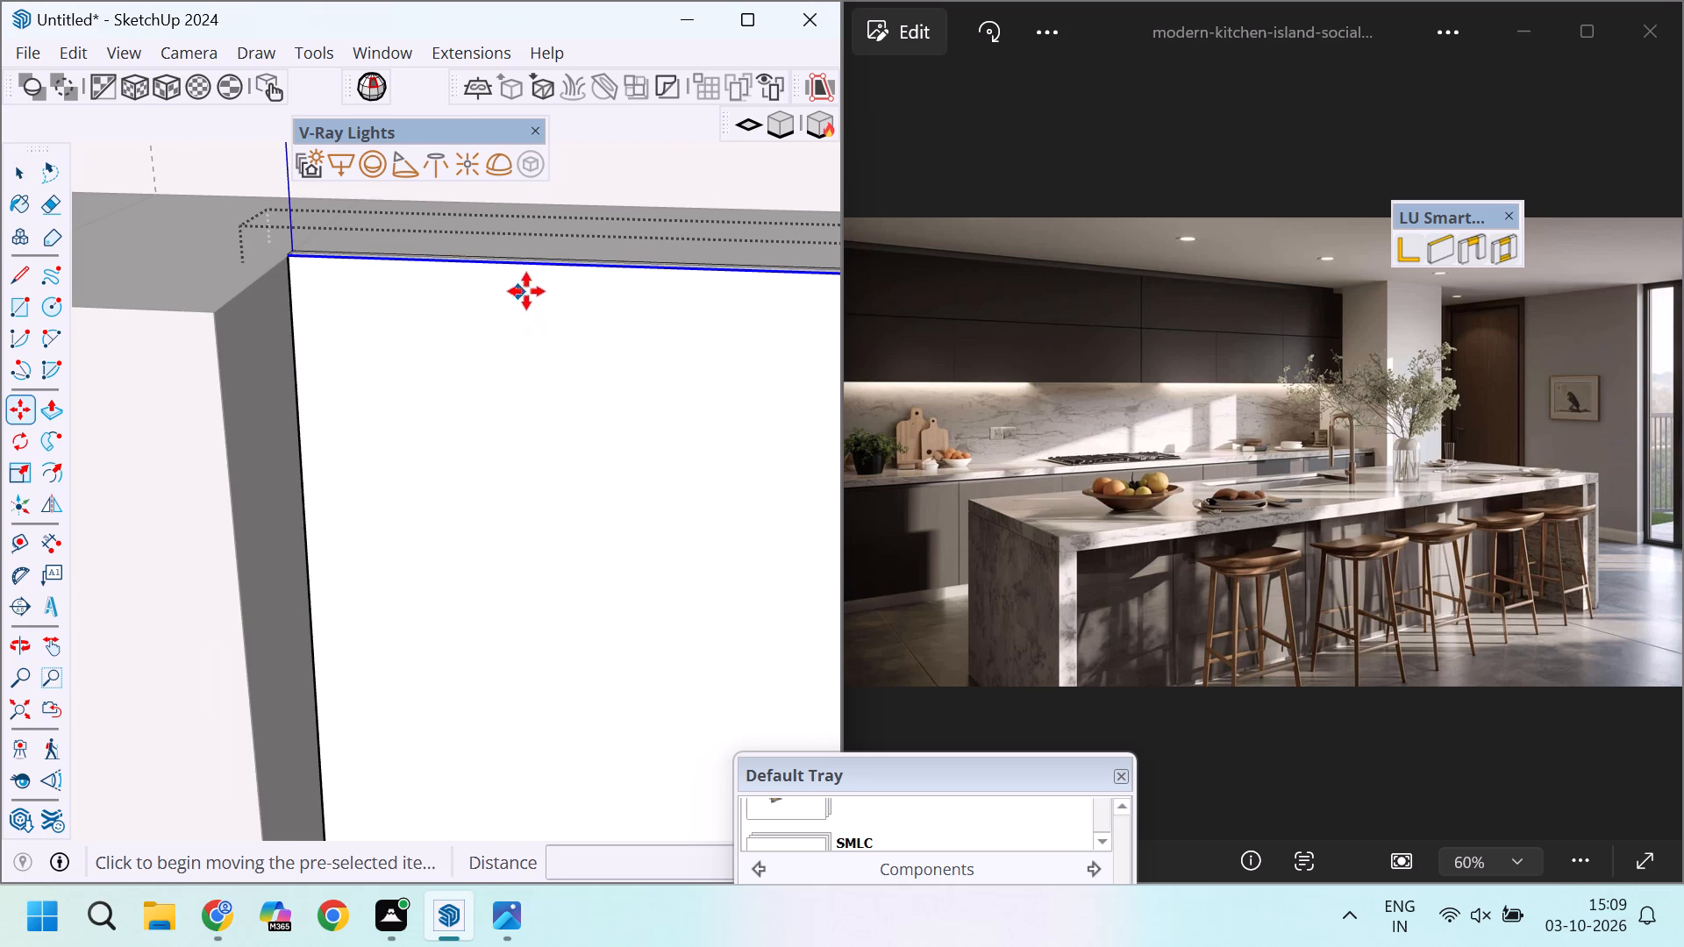
scroll(574, 259, up, 4)
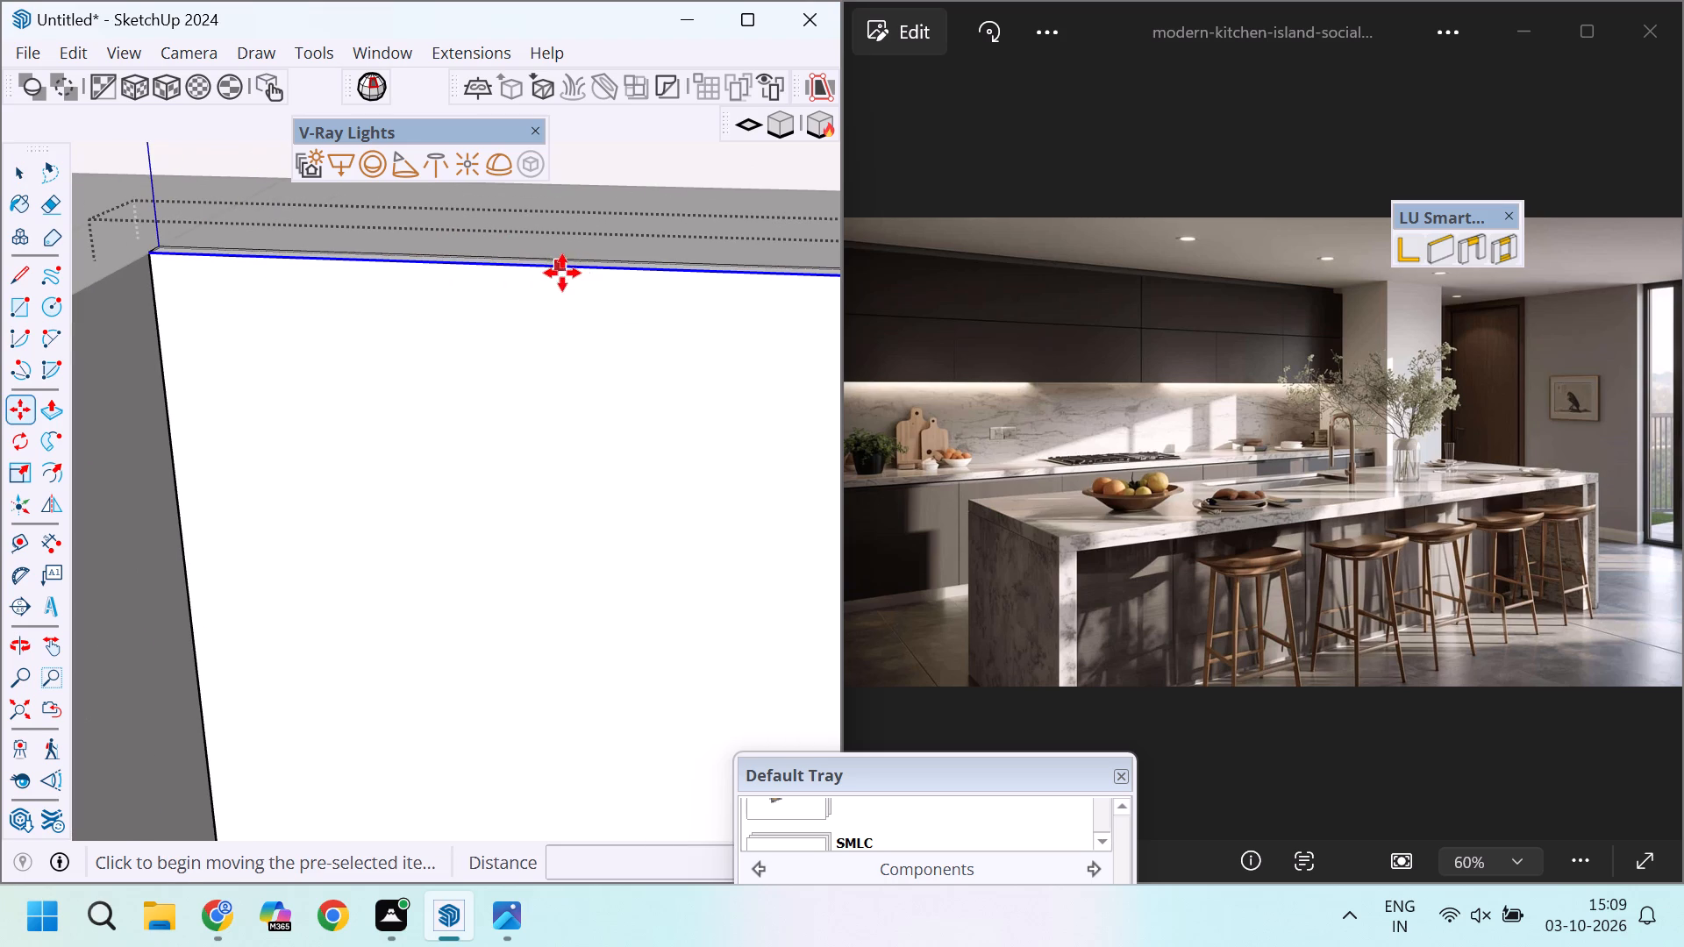
click(642, 271)
scroll(635, 268, down, 6)
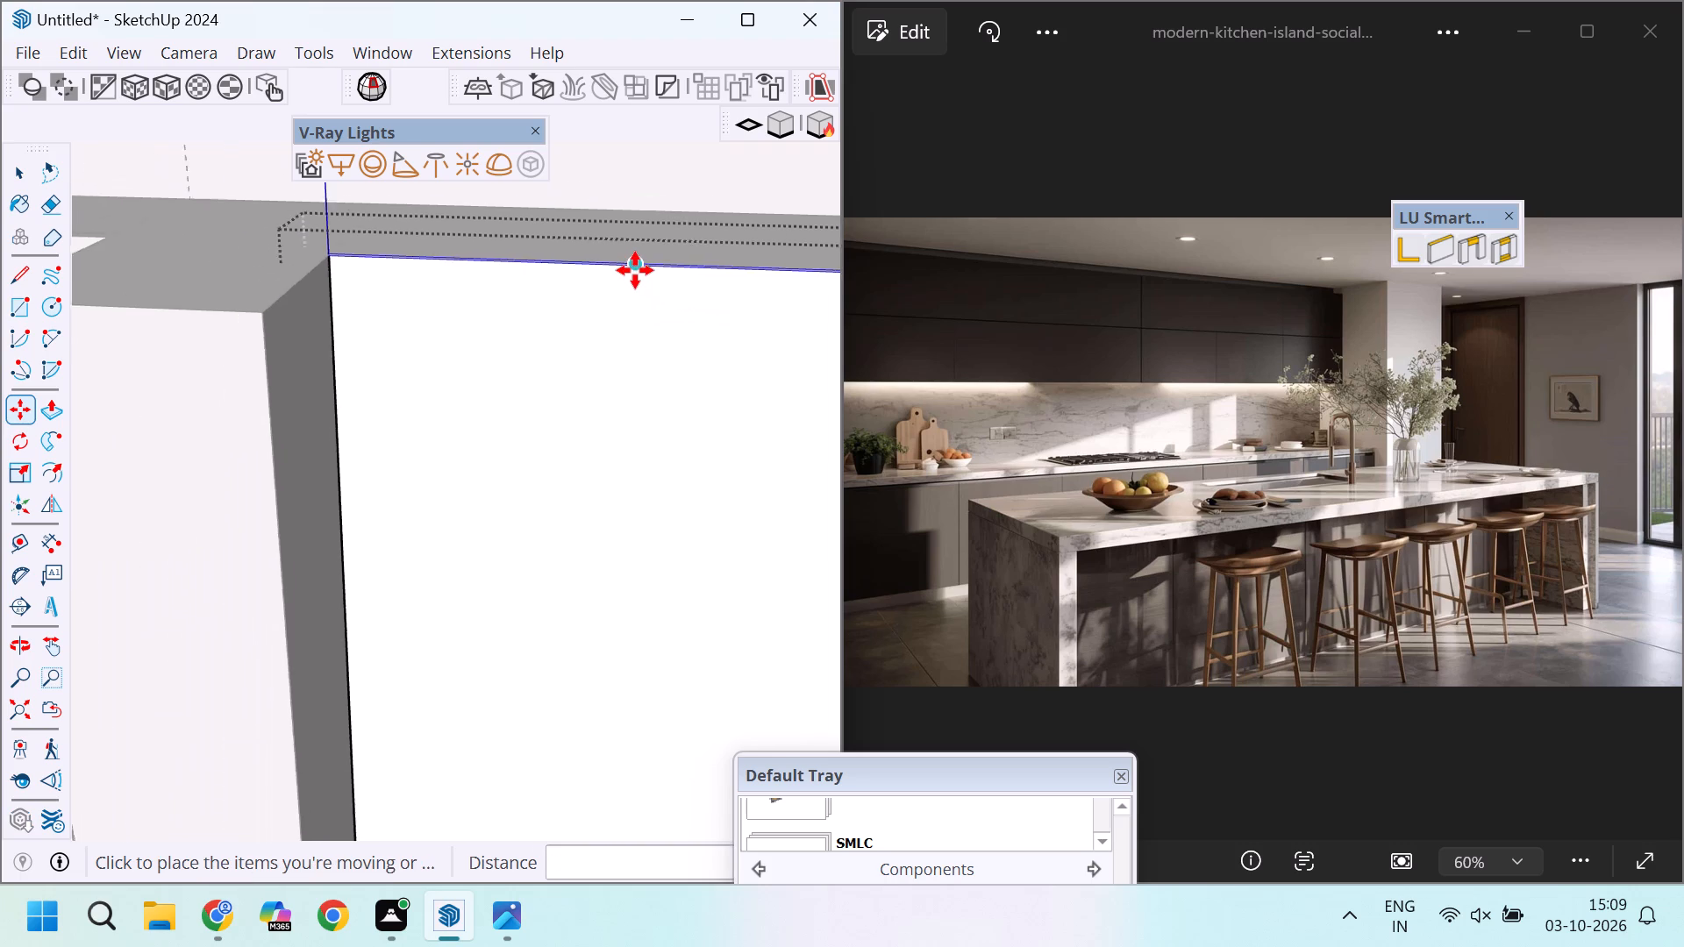
scroll(622, 326, down, 3)
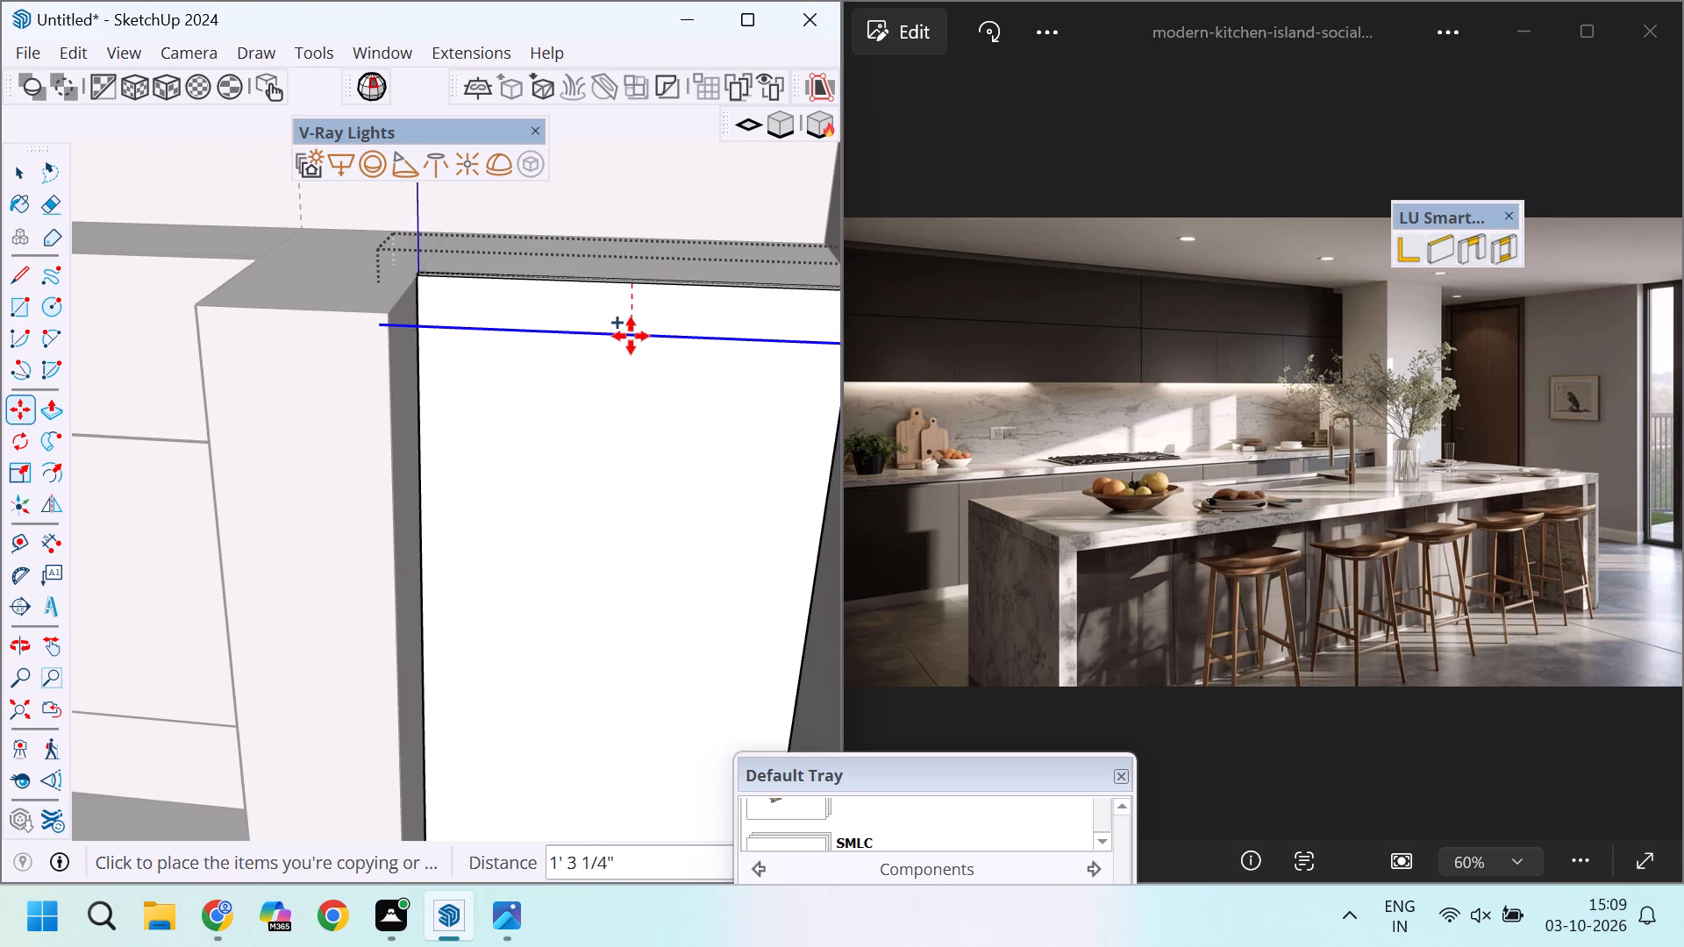
scroll(588, 260, up, 1)
middle_drag(588, 260, 587, 431)
scroll(592, 433, down, 12)
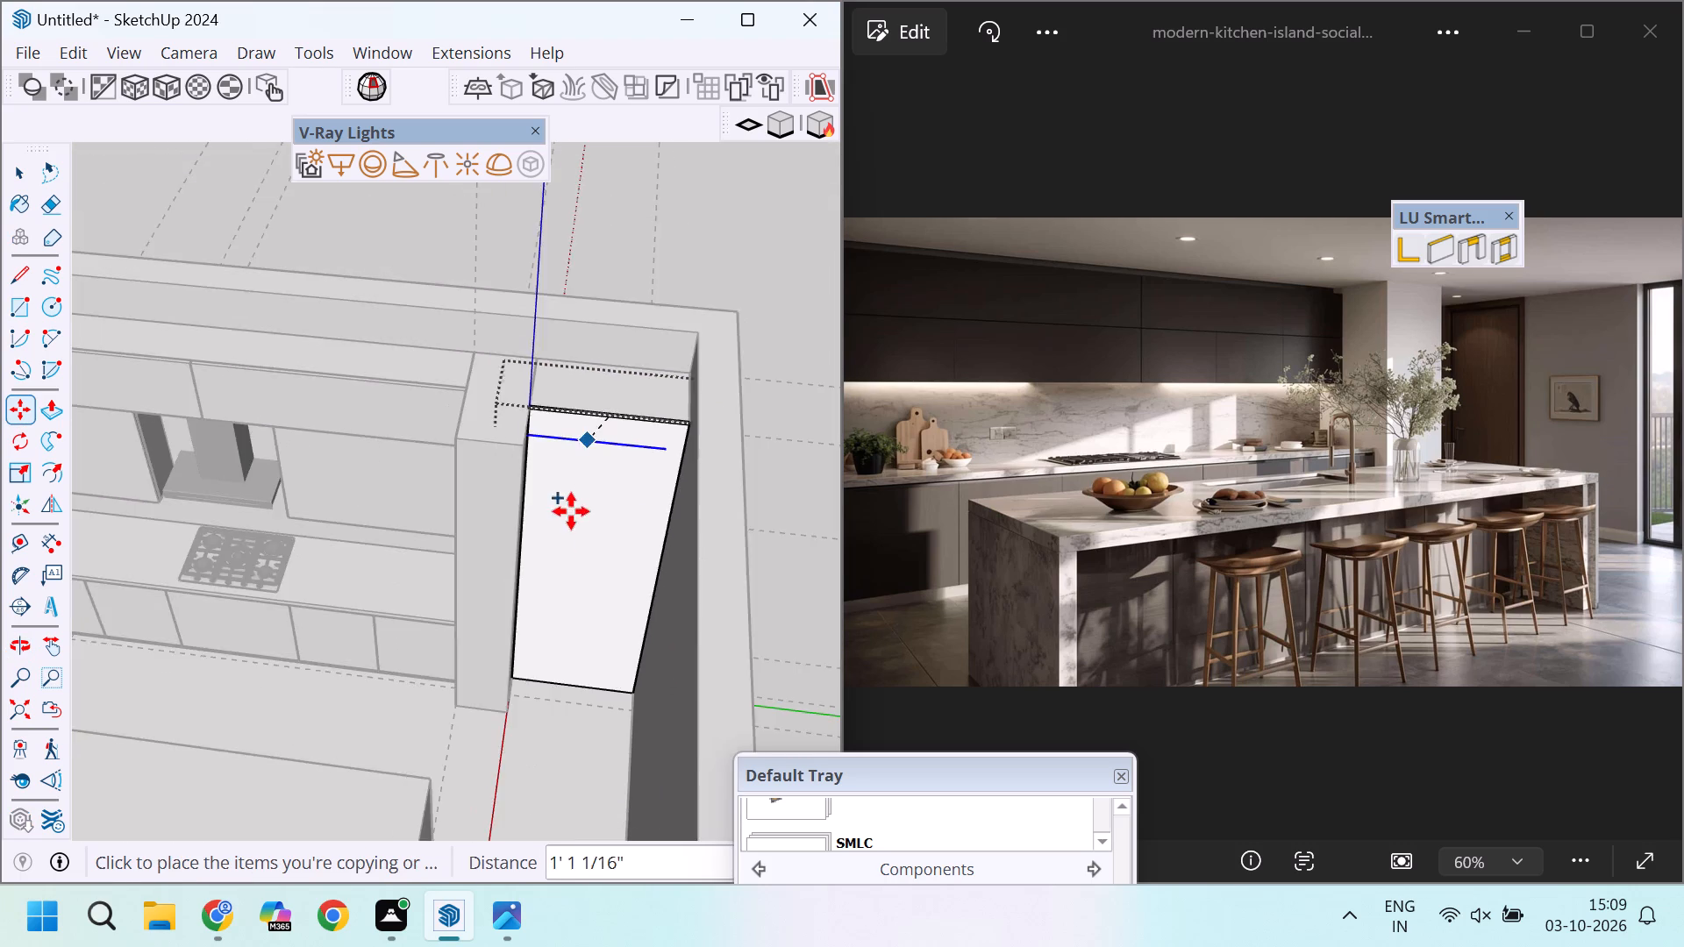
scroll(590, 553, up, 11)
scroll(527, 656, down, 5)
scroll(535, 725, up, 4)
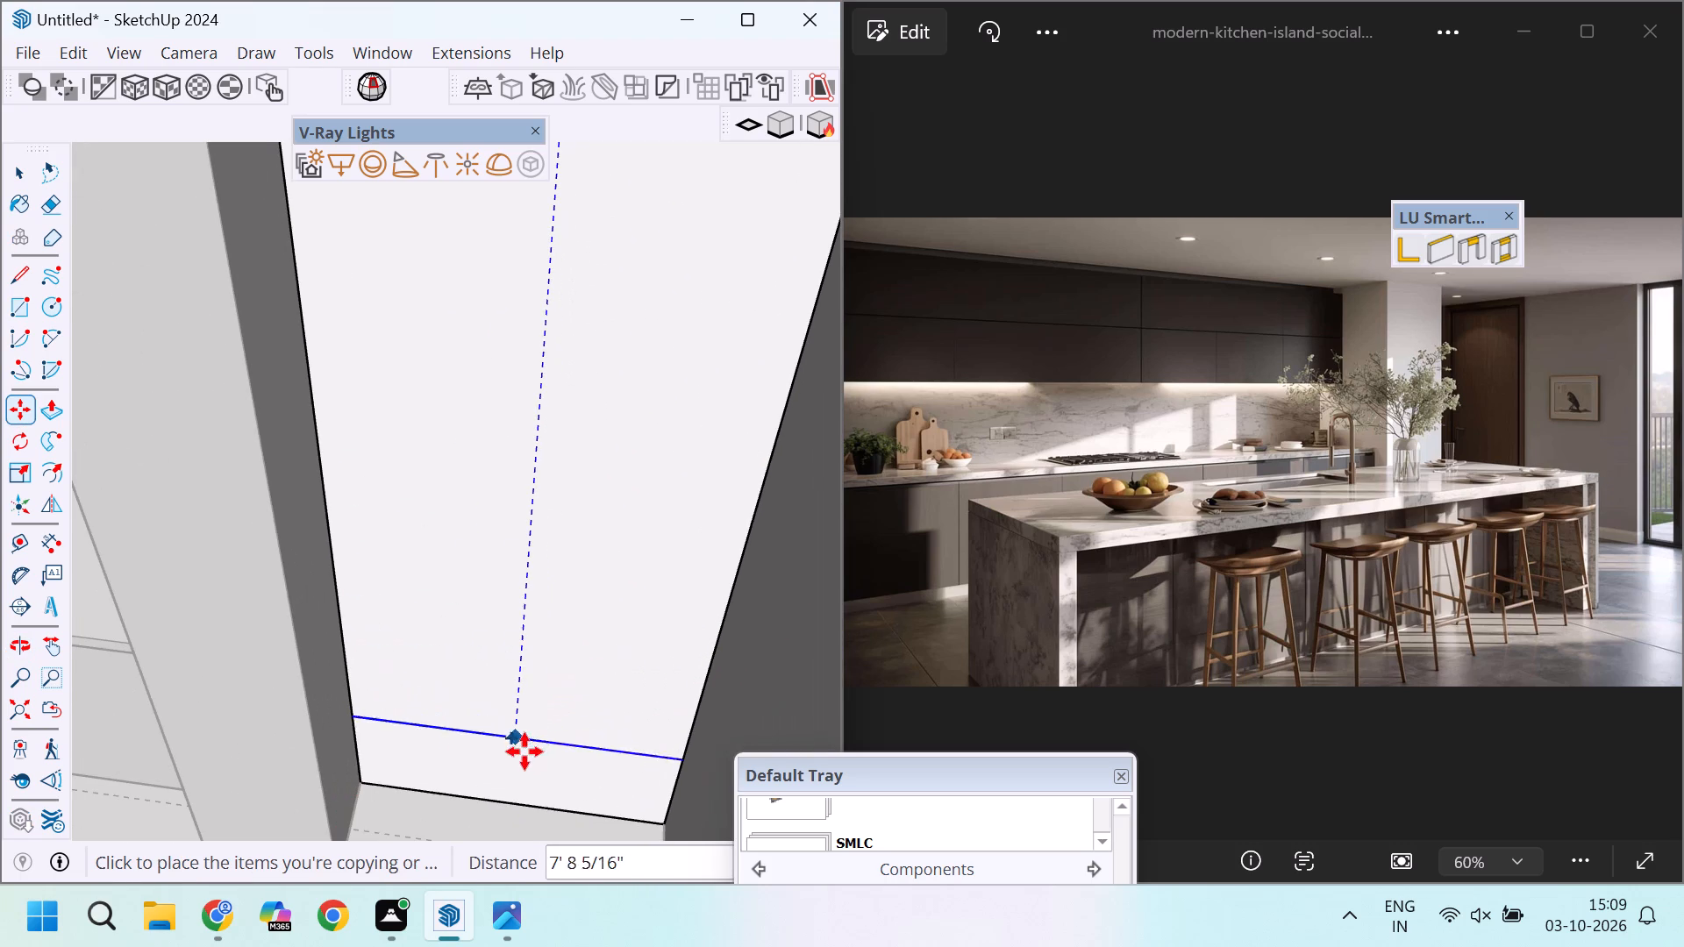
click(510, 797)
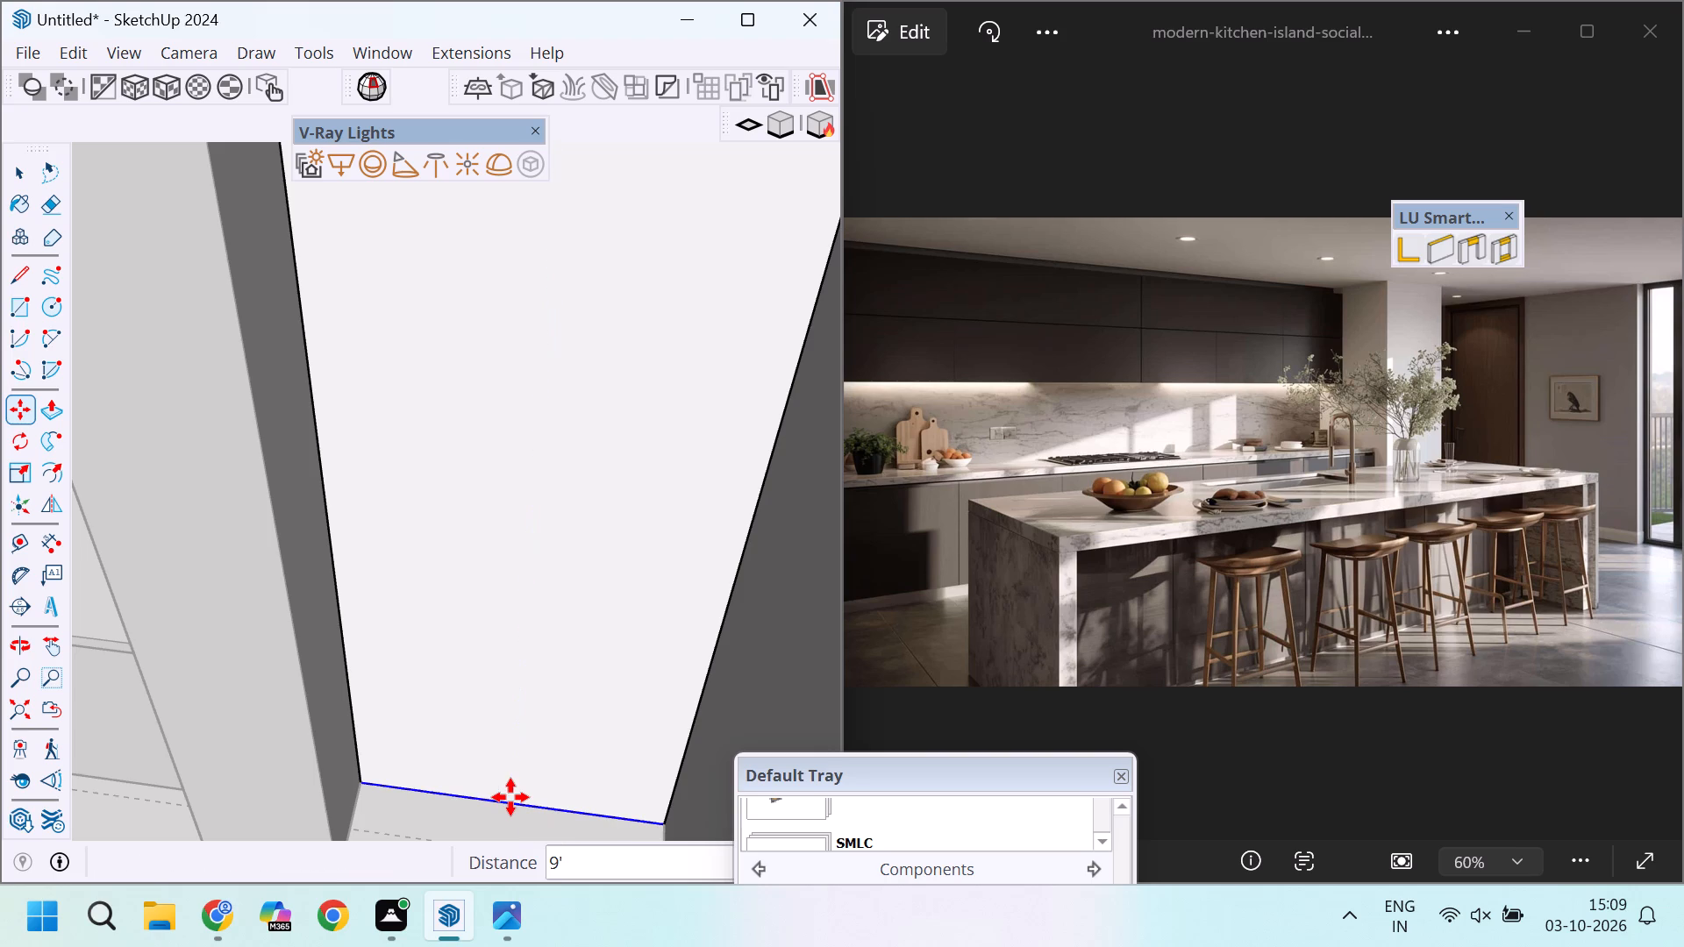
Distribute the edge copies at 4 equal divisions, splitting the panel's front face into four equal-height sections.
text(4/)
key(Return)
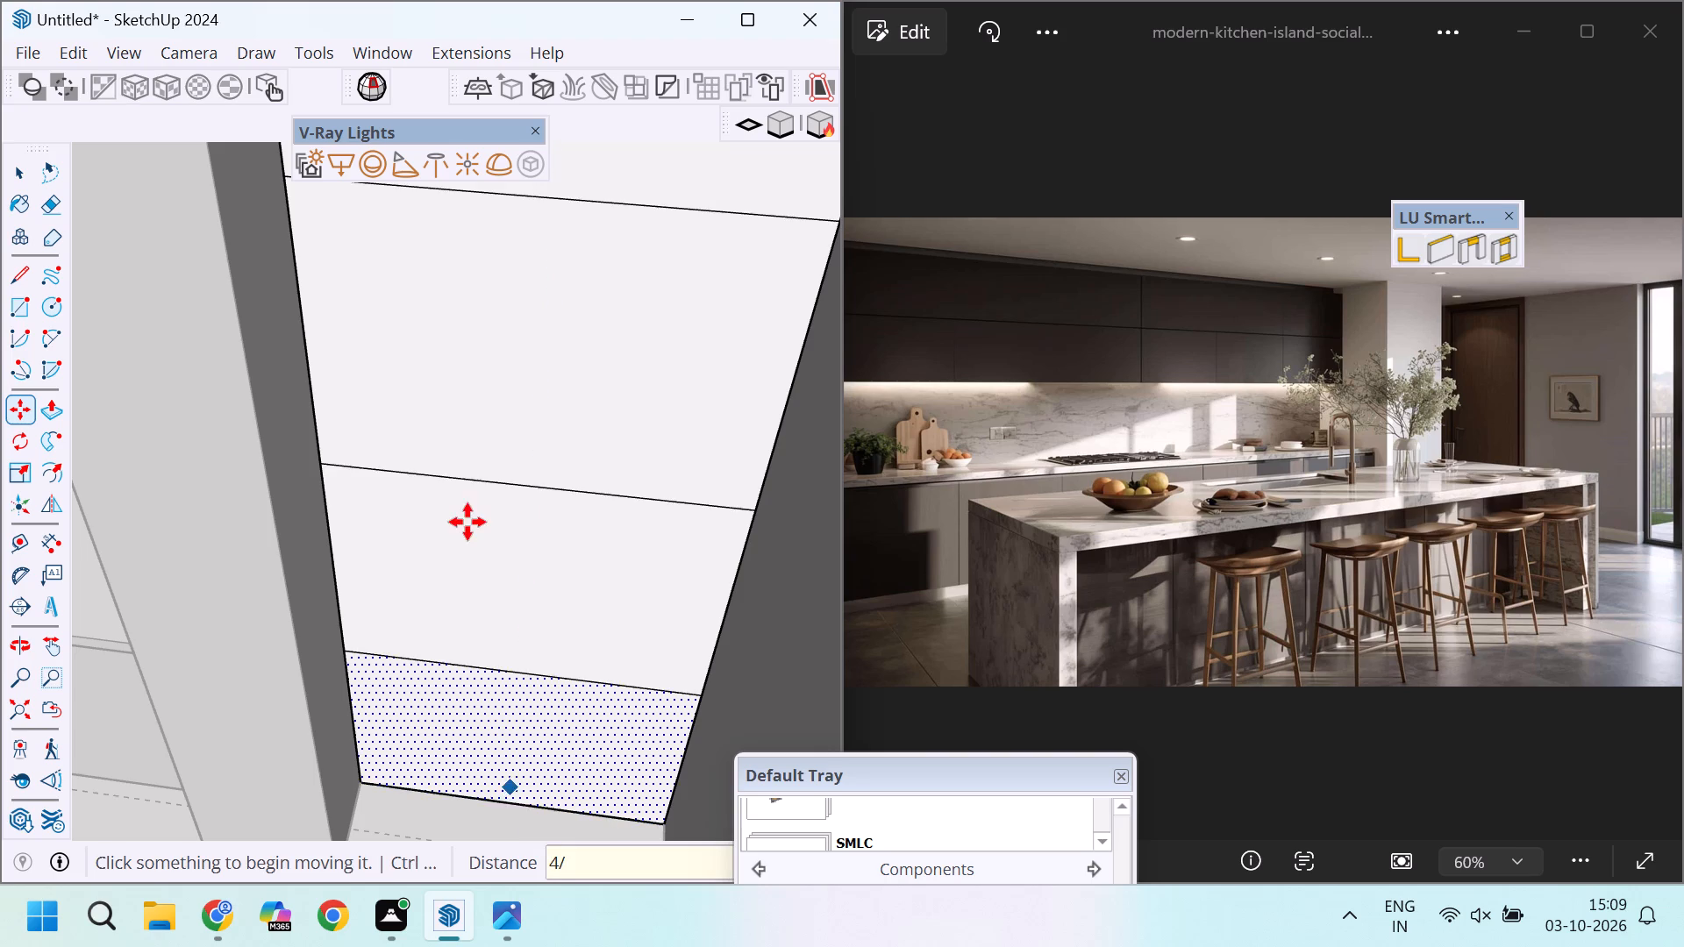
scroll(461, 517, down, 13)
middle_drag(530, 439, 500, 238)
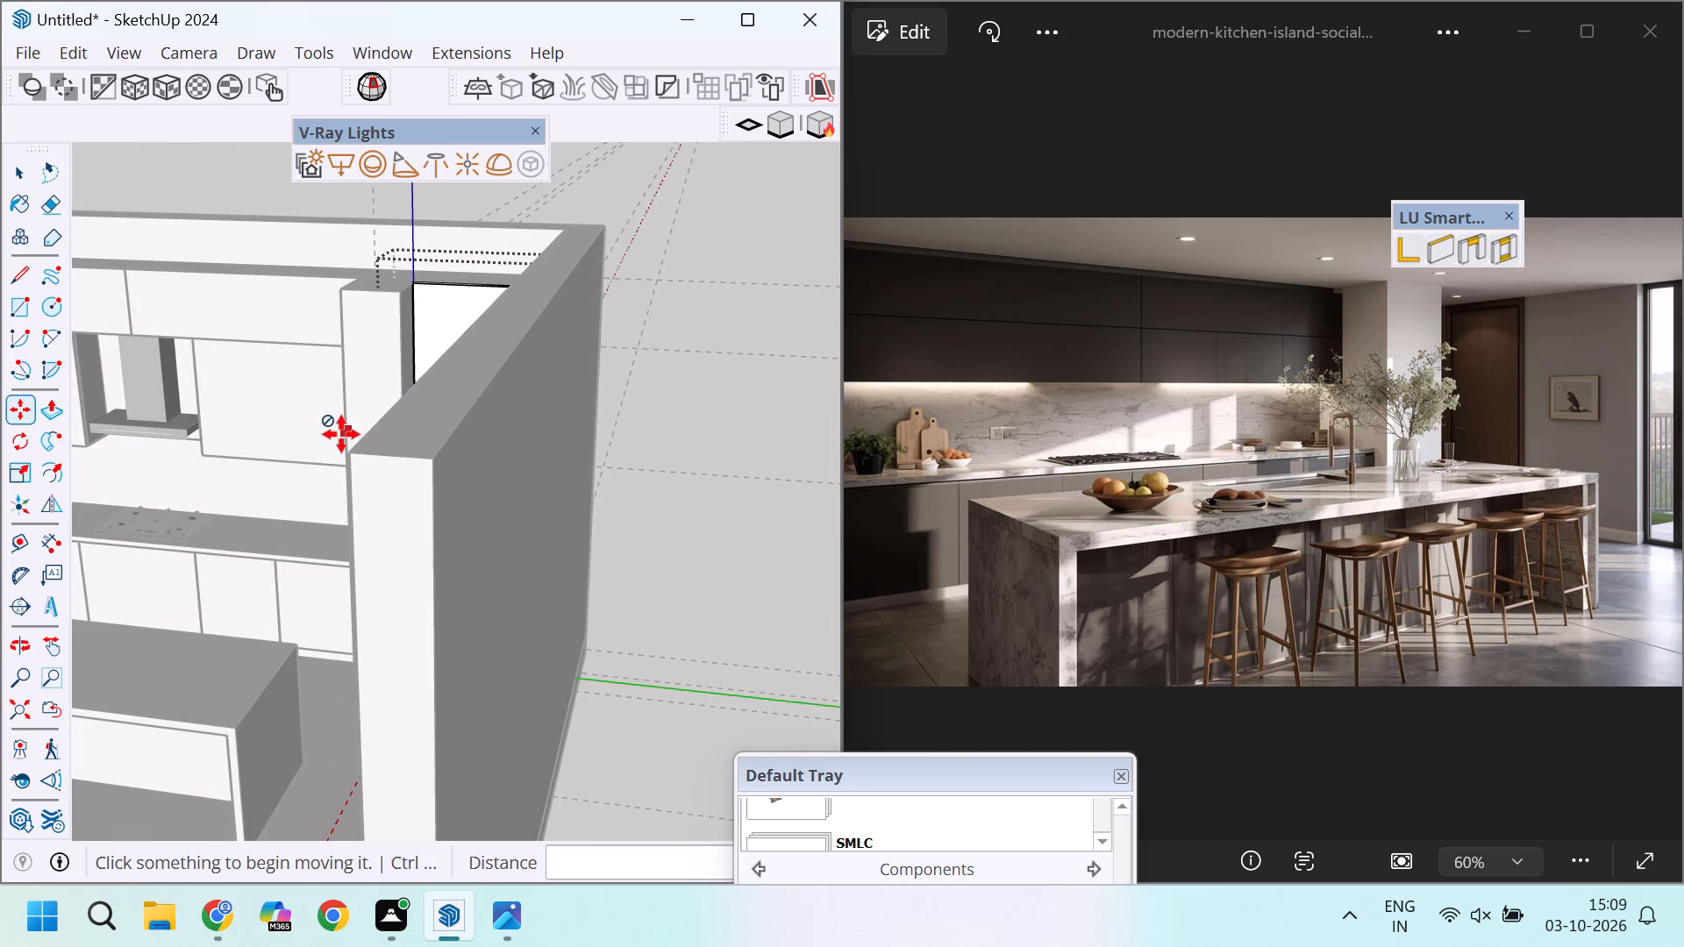
middle_drag(453, 438, 583, 438)
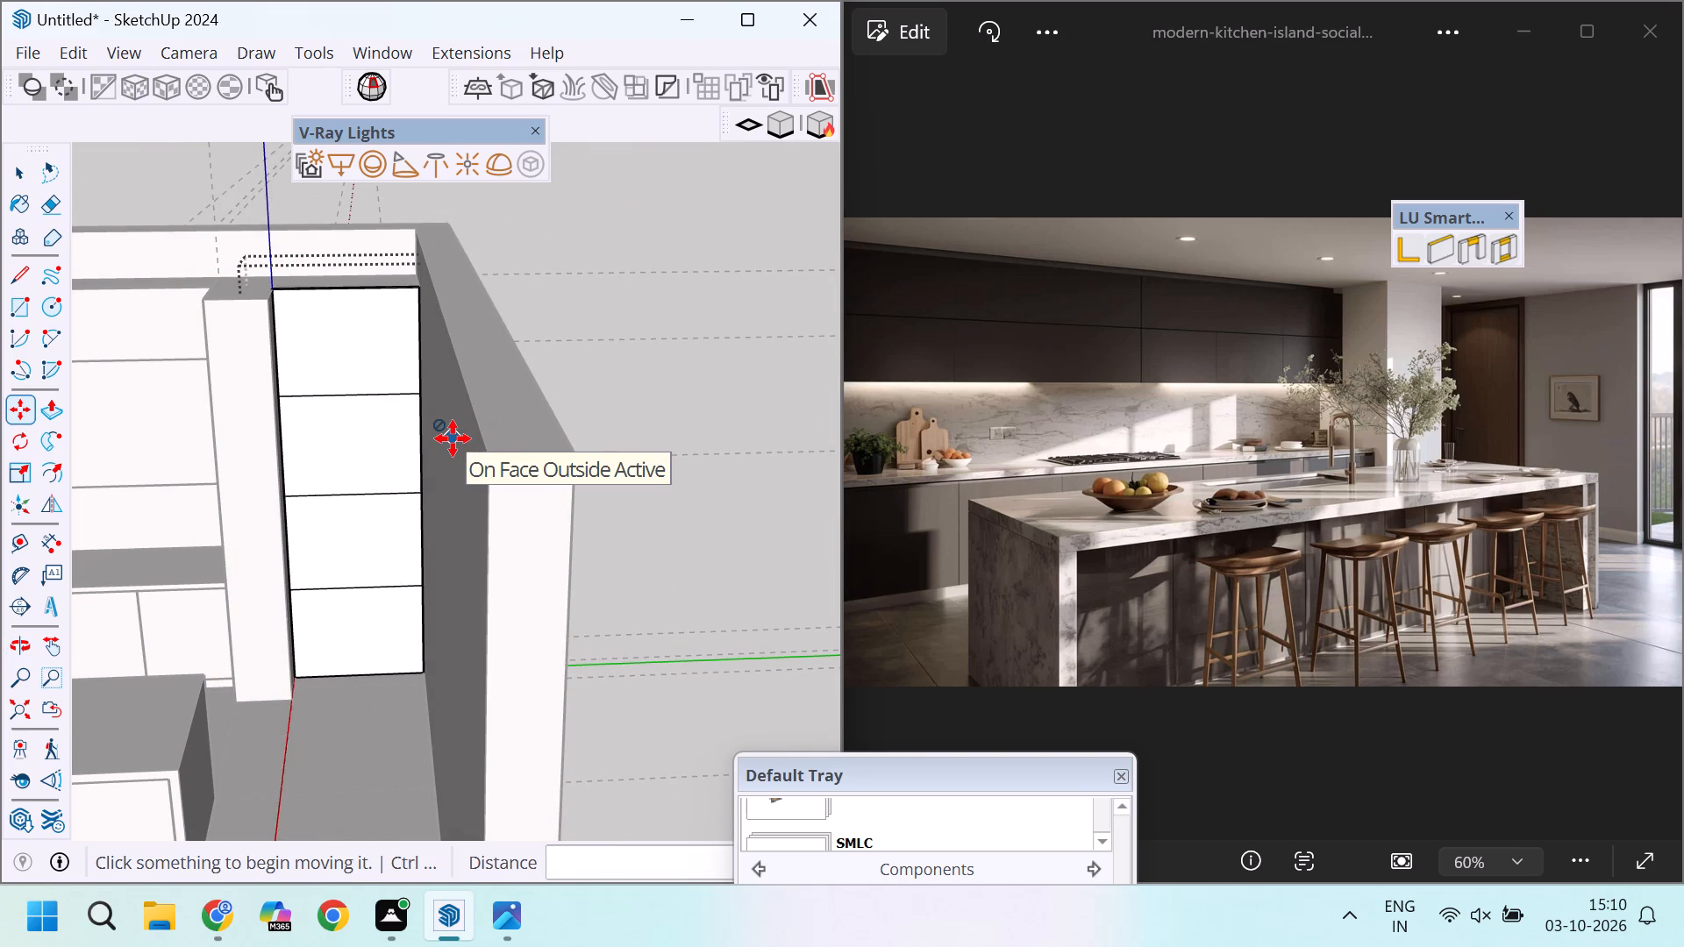
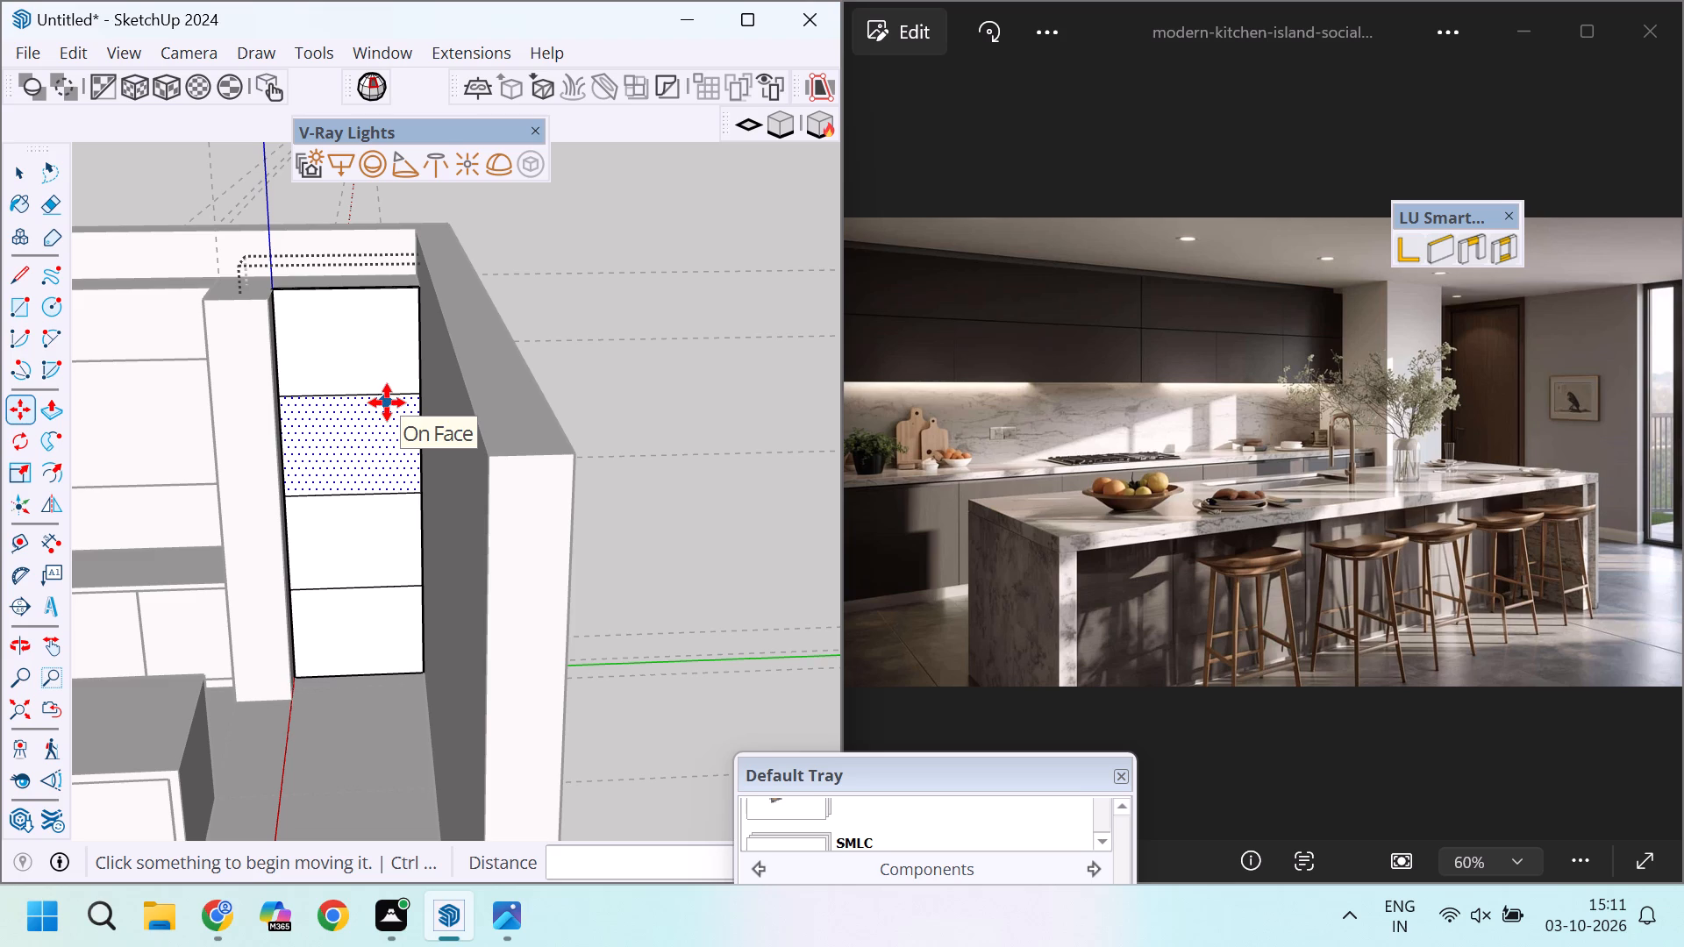
Redistribute the edge copies at 3 equal divisions, splitting the tall panel's front face into three equal-height sections.
scroll(381, 366, up, 5)
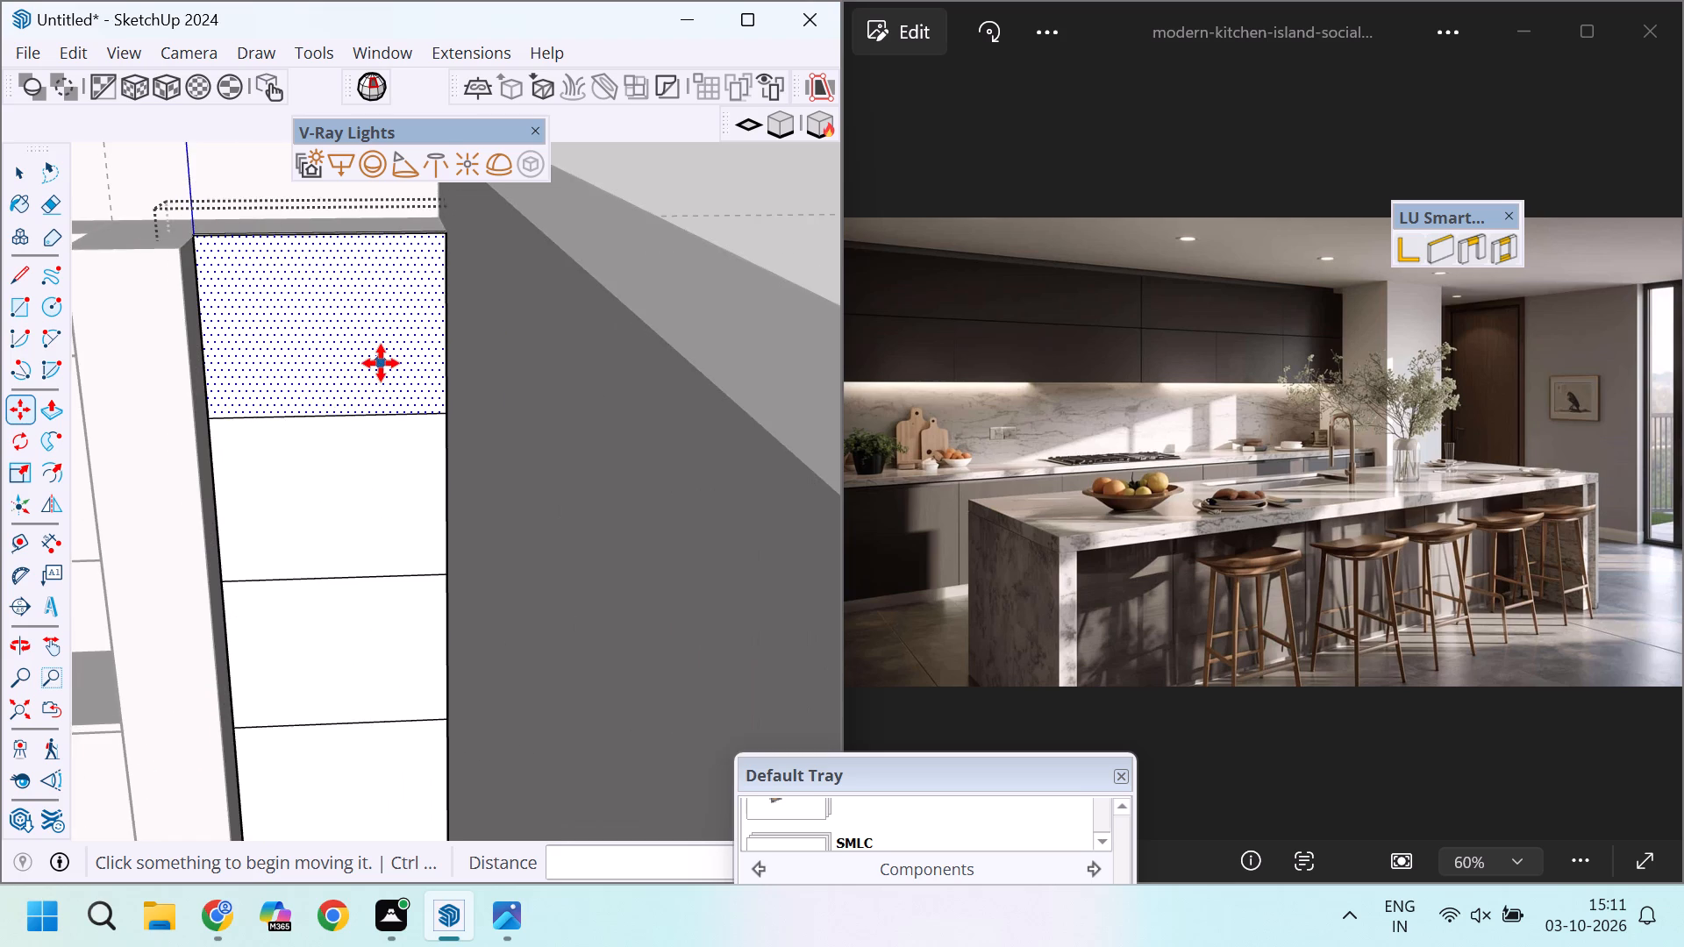
scroll(336, 407, down, 3)
scroll(302, 347, up, 5)
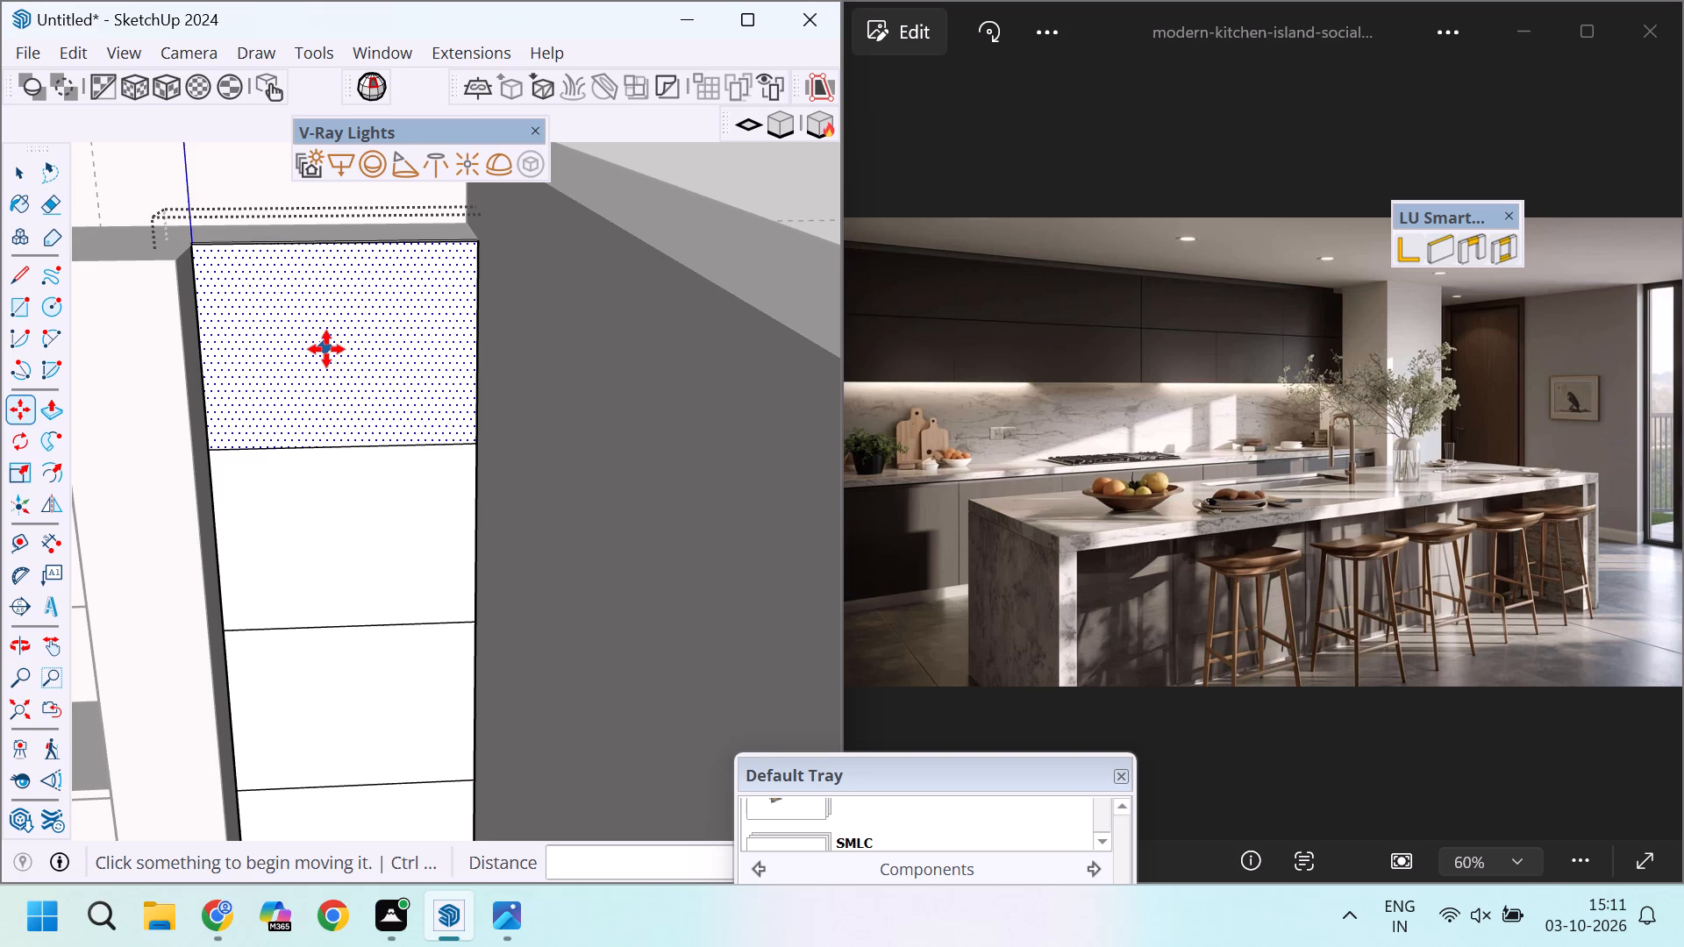
scroll(326, 349, down, 6)
scroll(326, 349, up, 6)
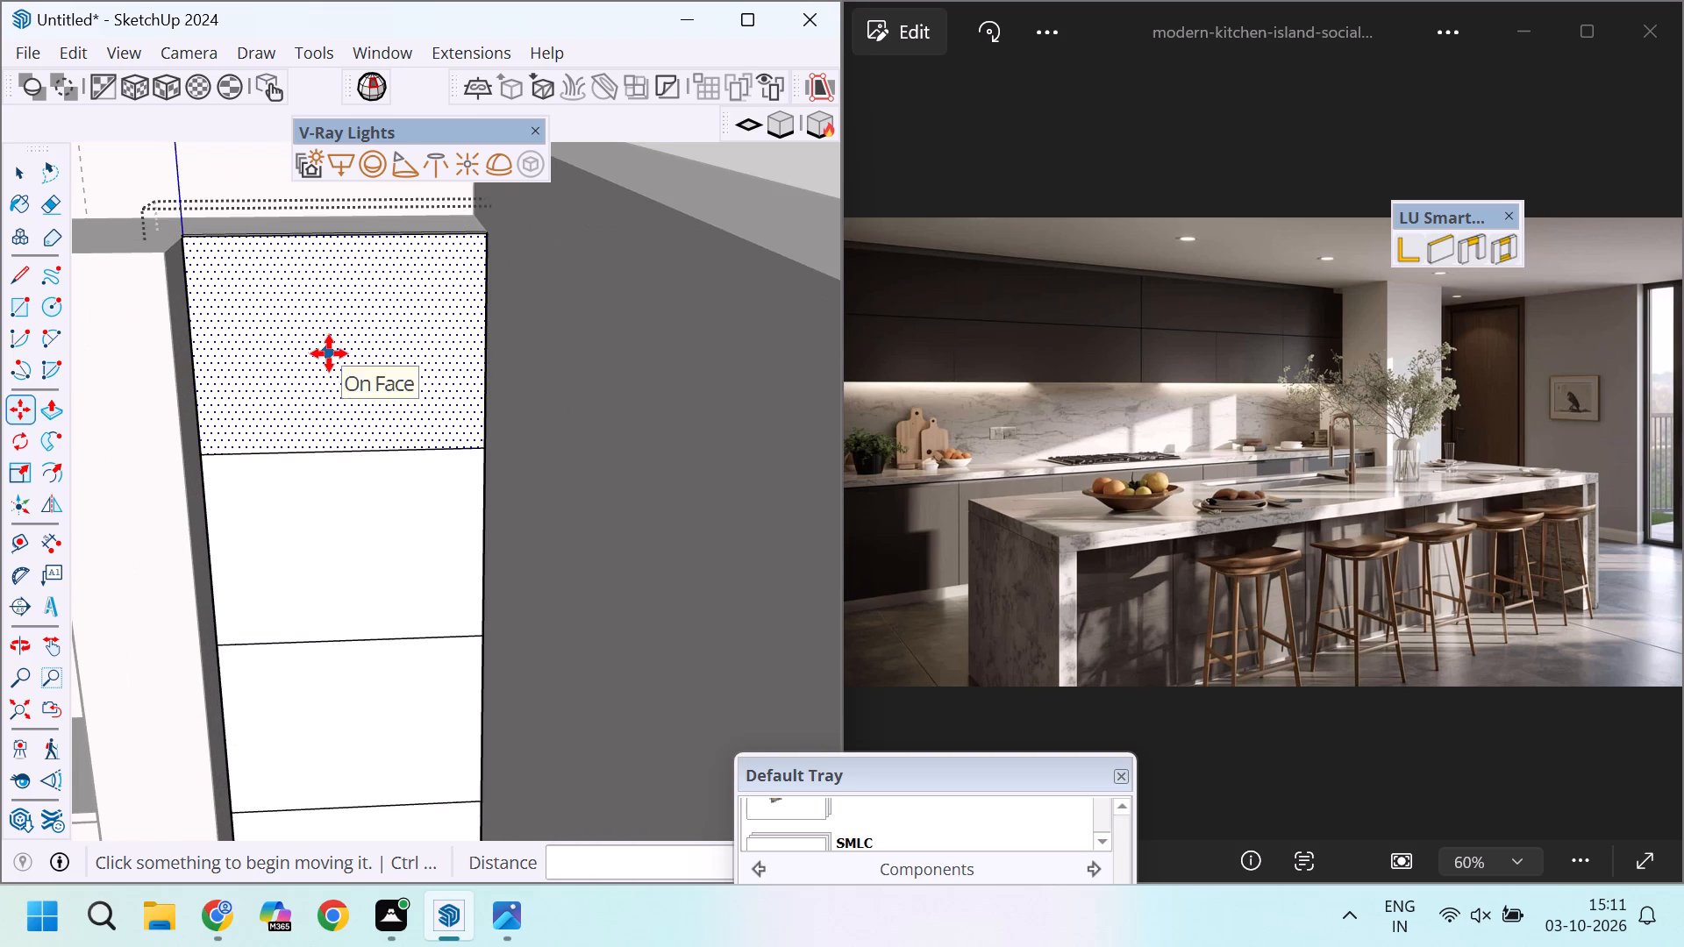
key(3)
key(slash)
key(Return)
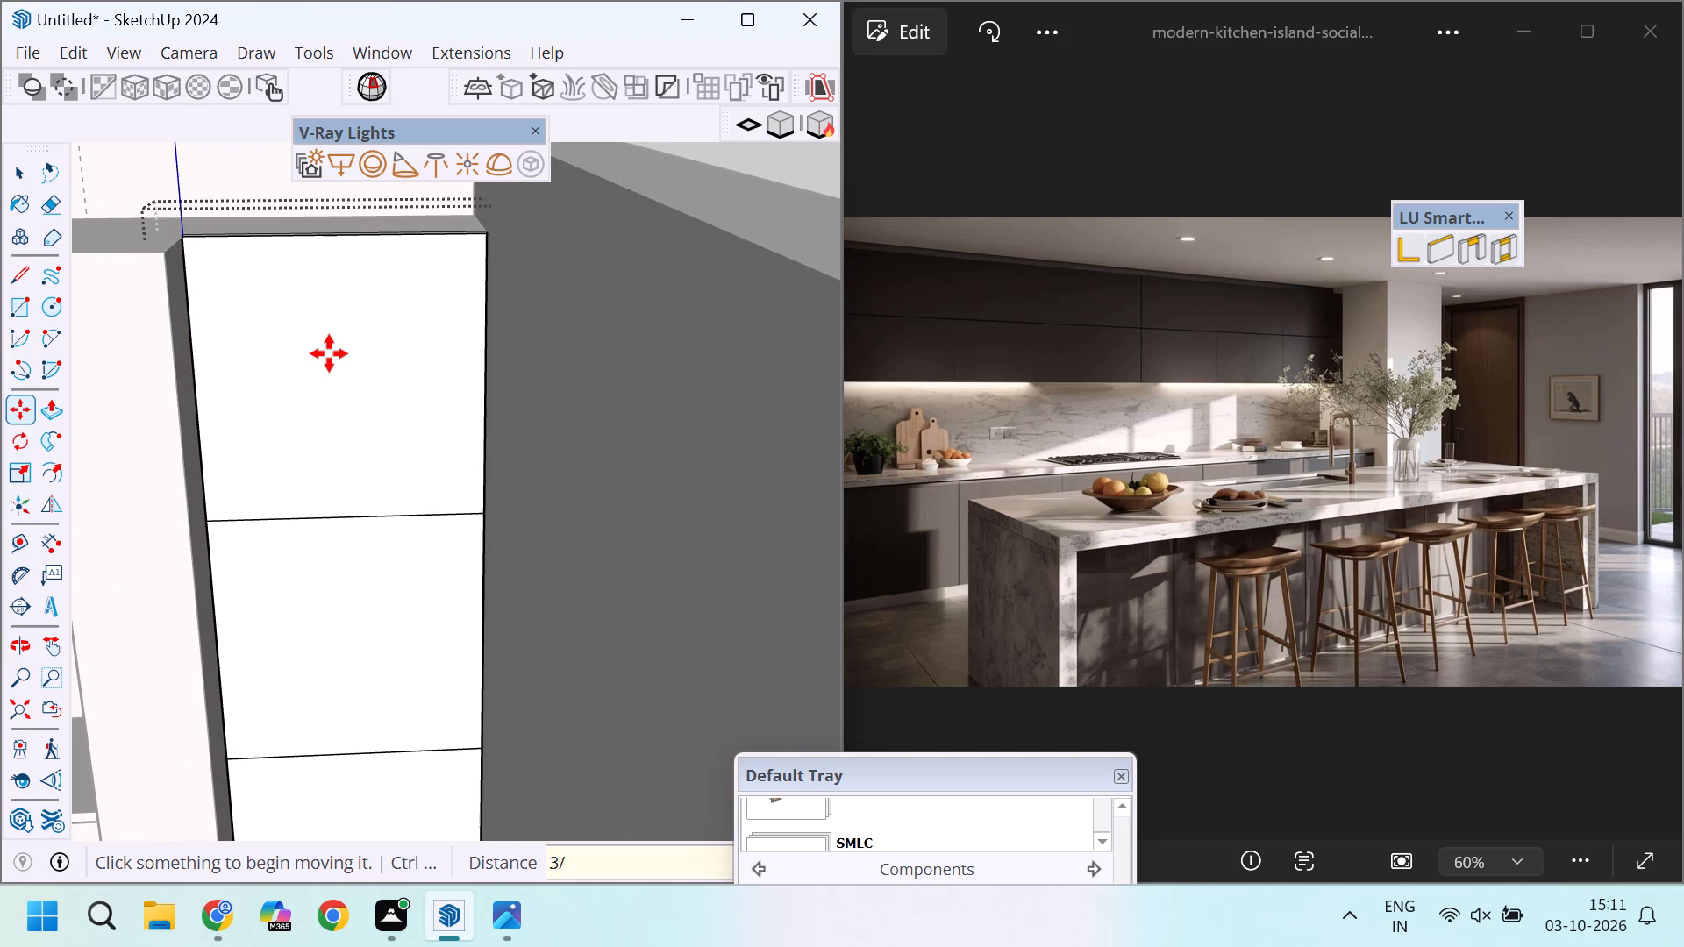
scroll(329, 353, down, 12)
scroll(338, 378, up, 5)
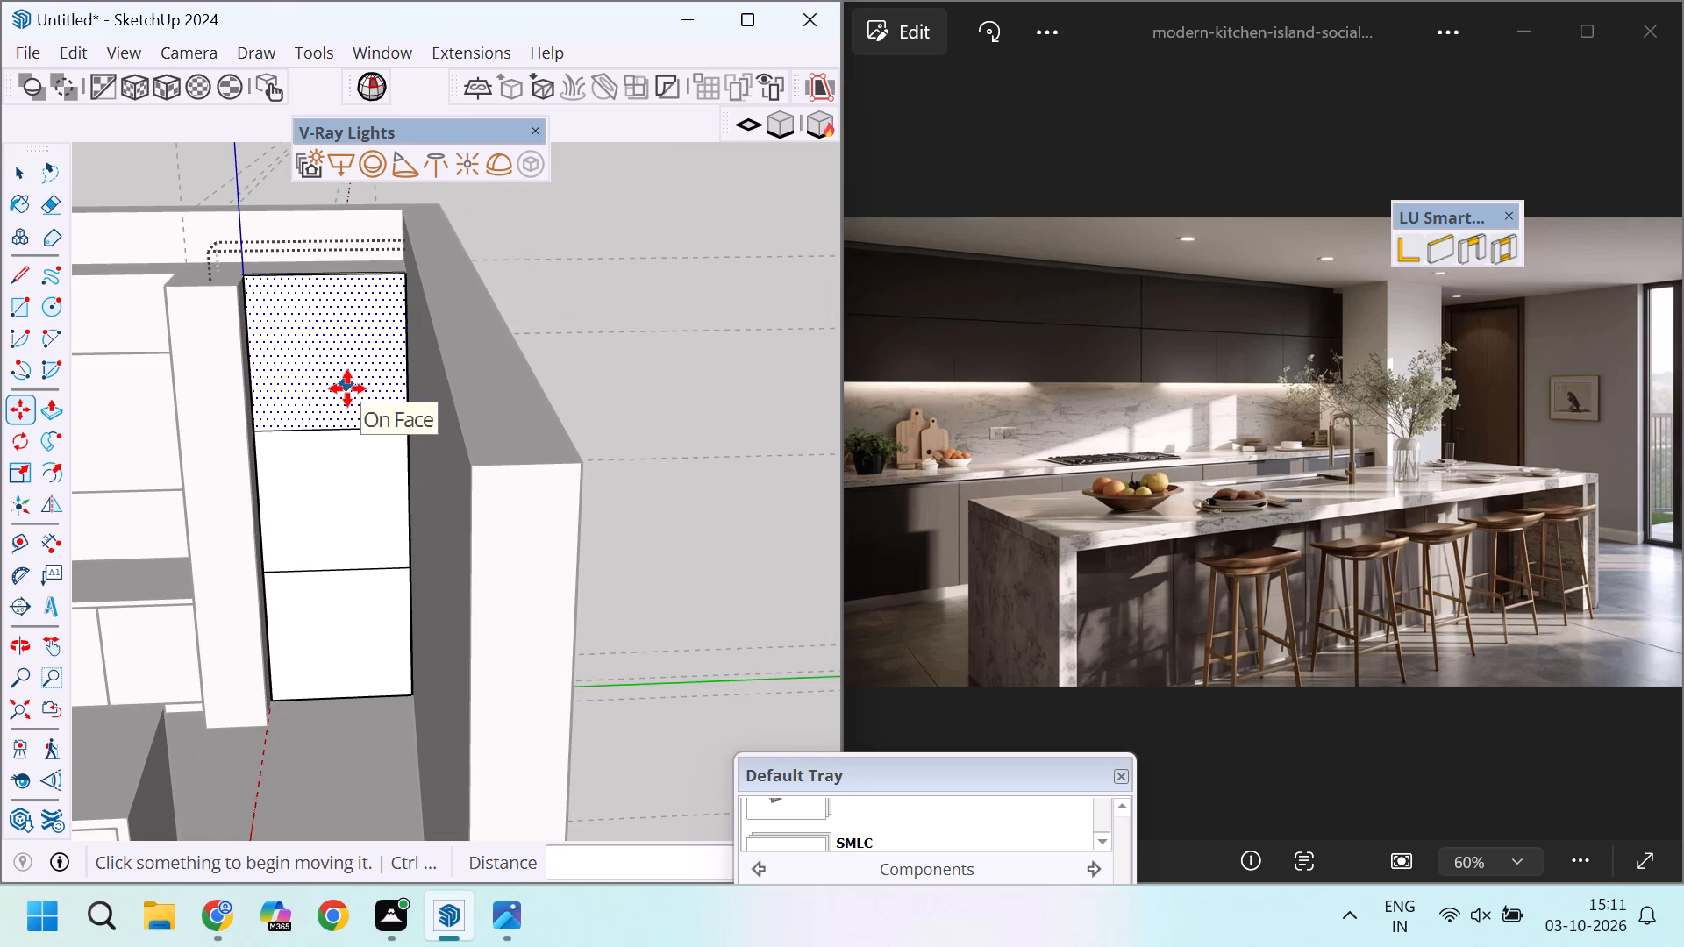
key(space)
Offset the outlines of all three front-panel sections inward by about 1 7/8" to form frame borders.
scroll(357, 324, up, 5)
scroll(345, 314, down, 1)
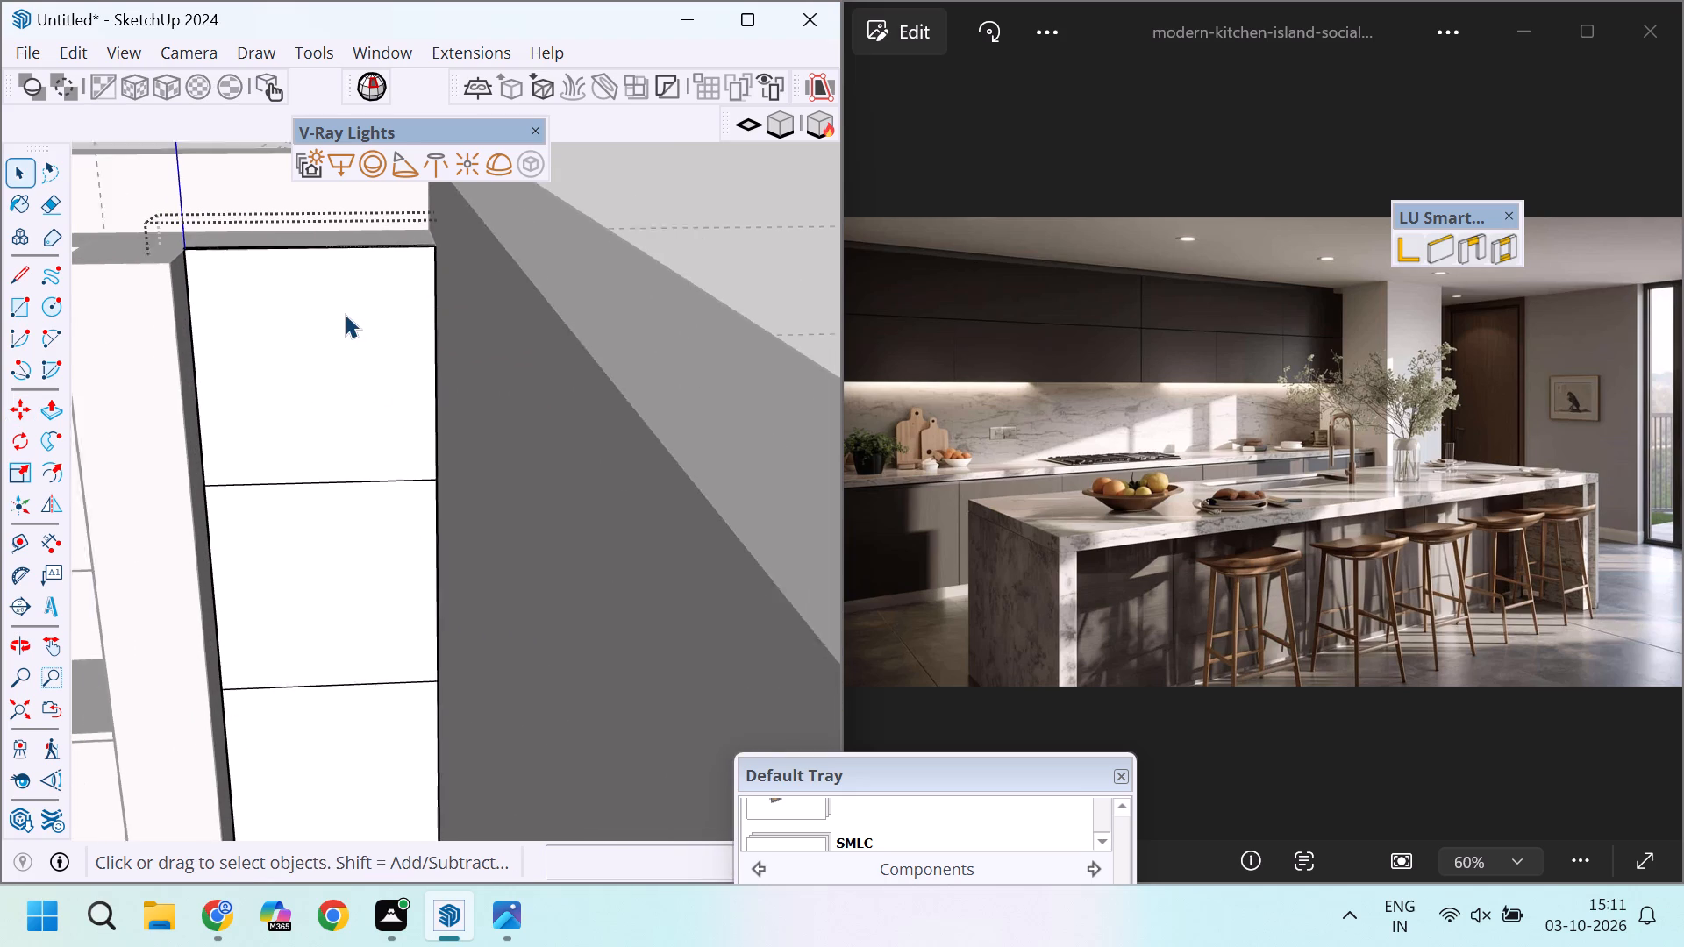
scroll(345, 314, down, 2)
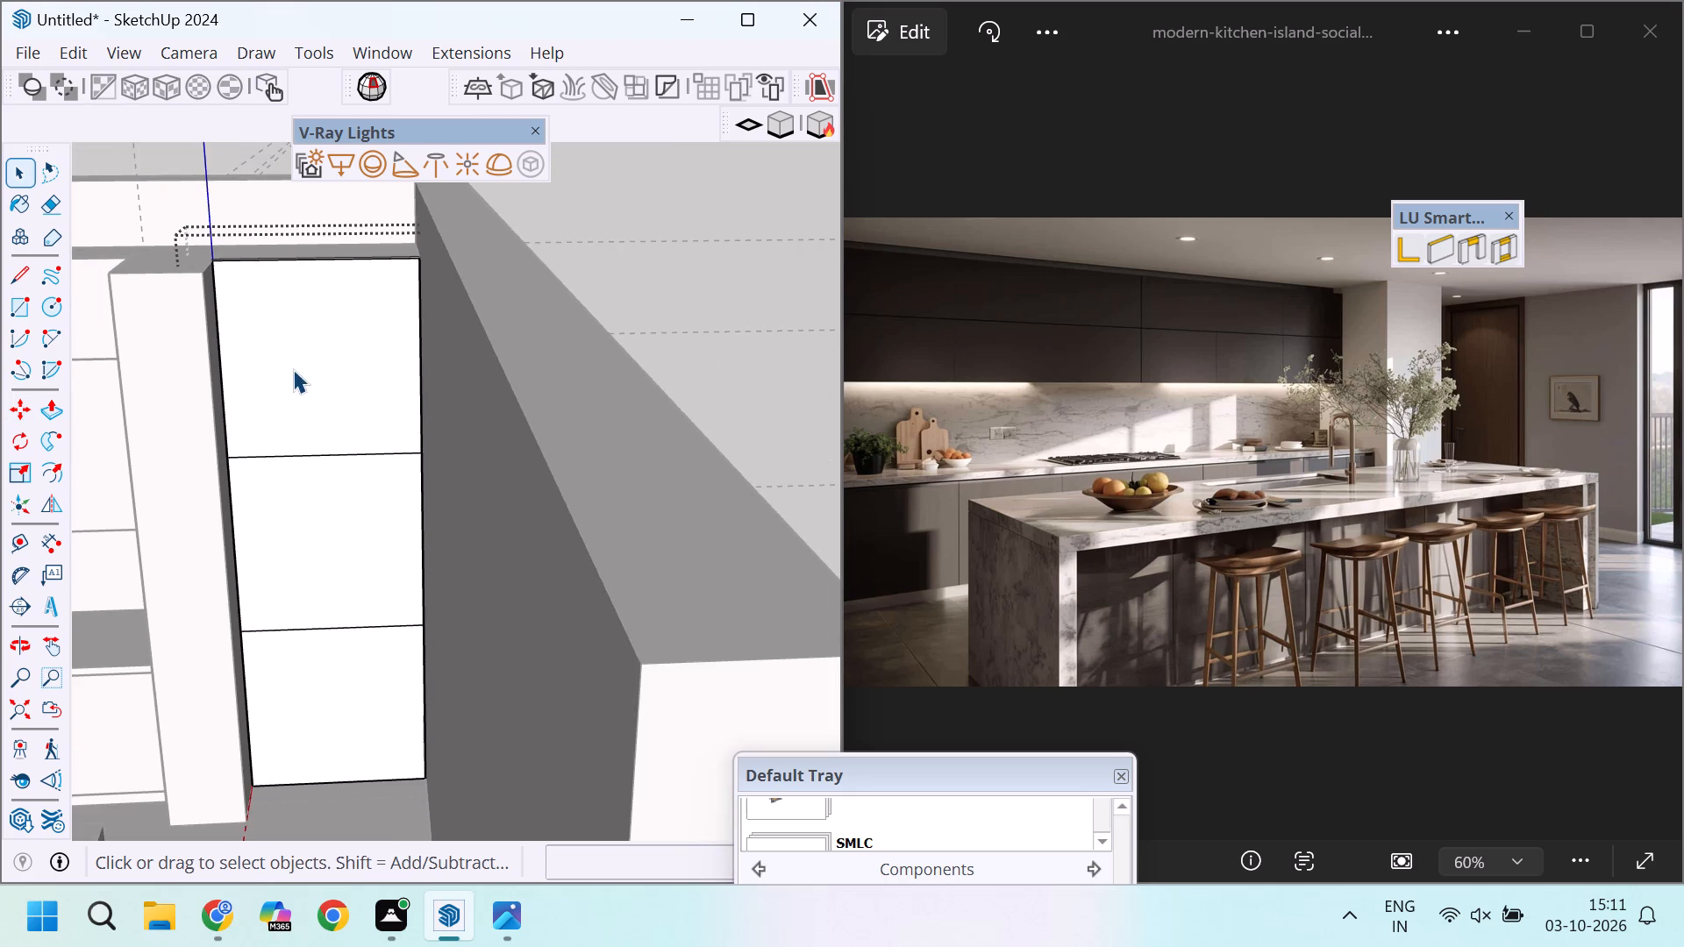
scroll(293, 369, up, 3)
scroll(309, 363, down, 2)
scroll(338, 336, up, 4)
scroll(356, 336, down, 3)
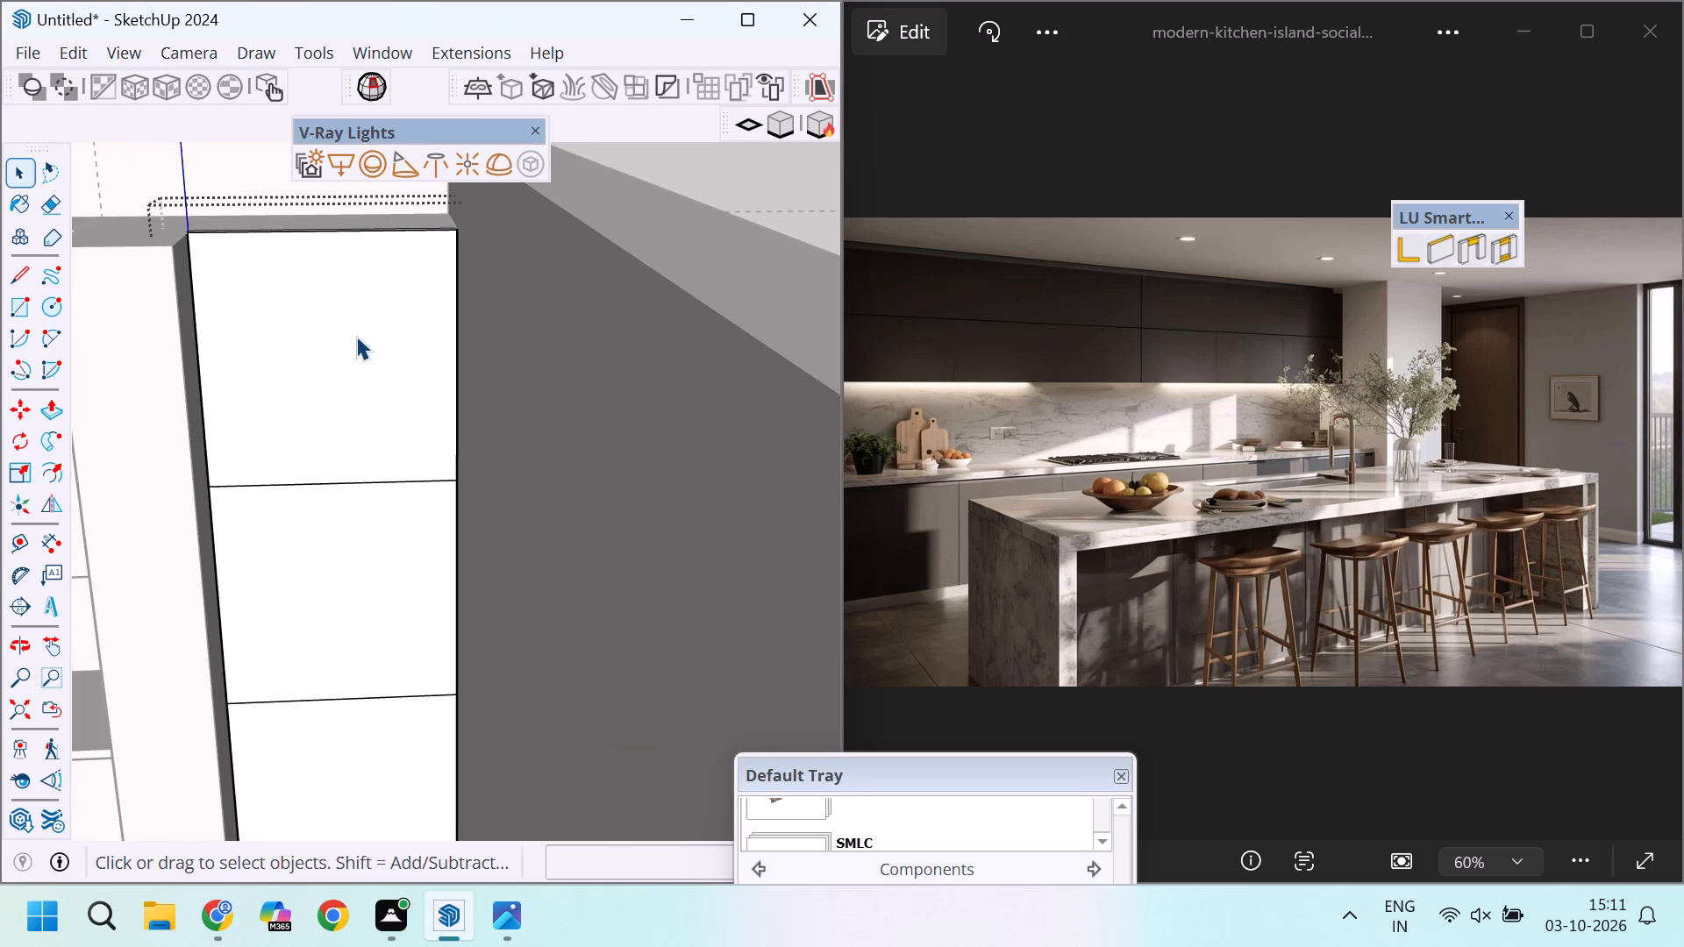
key(f)
click(396, 317)
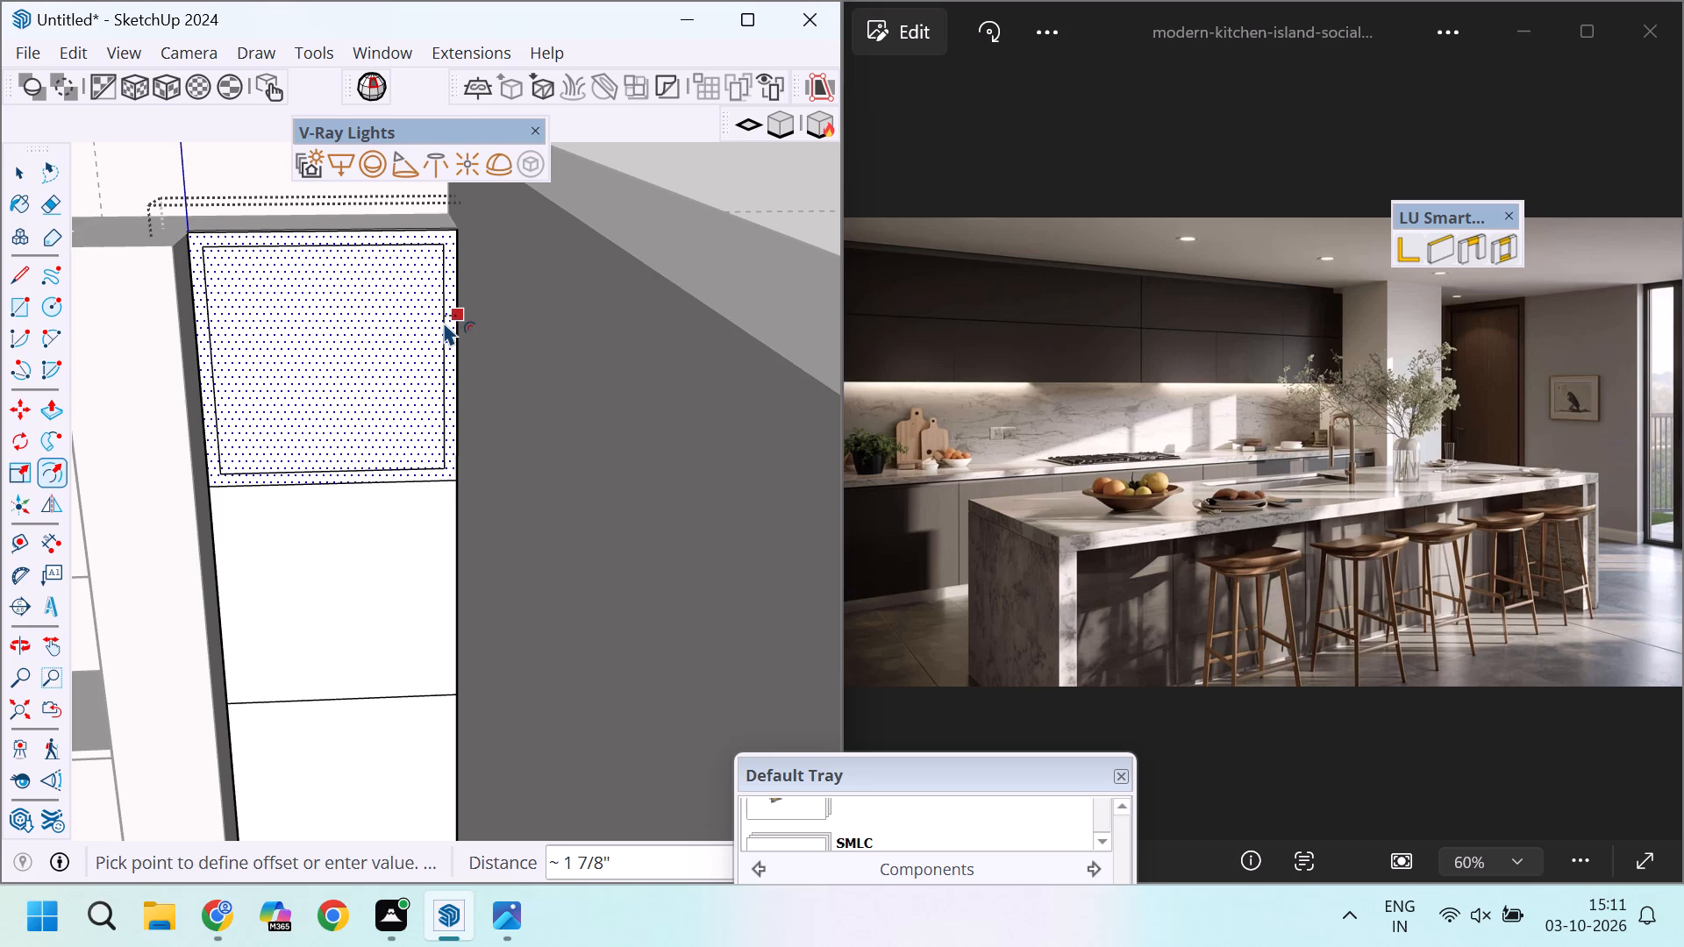
click(444, 322)
double_click(341, 555)
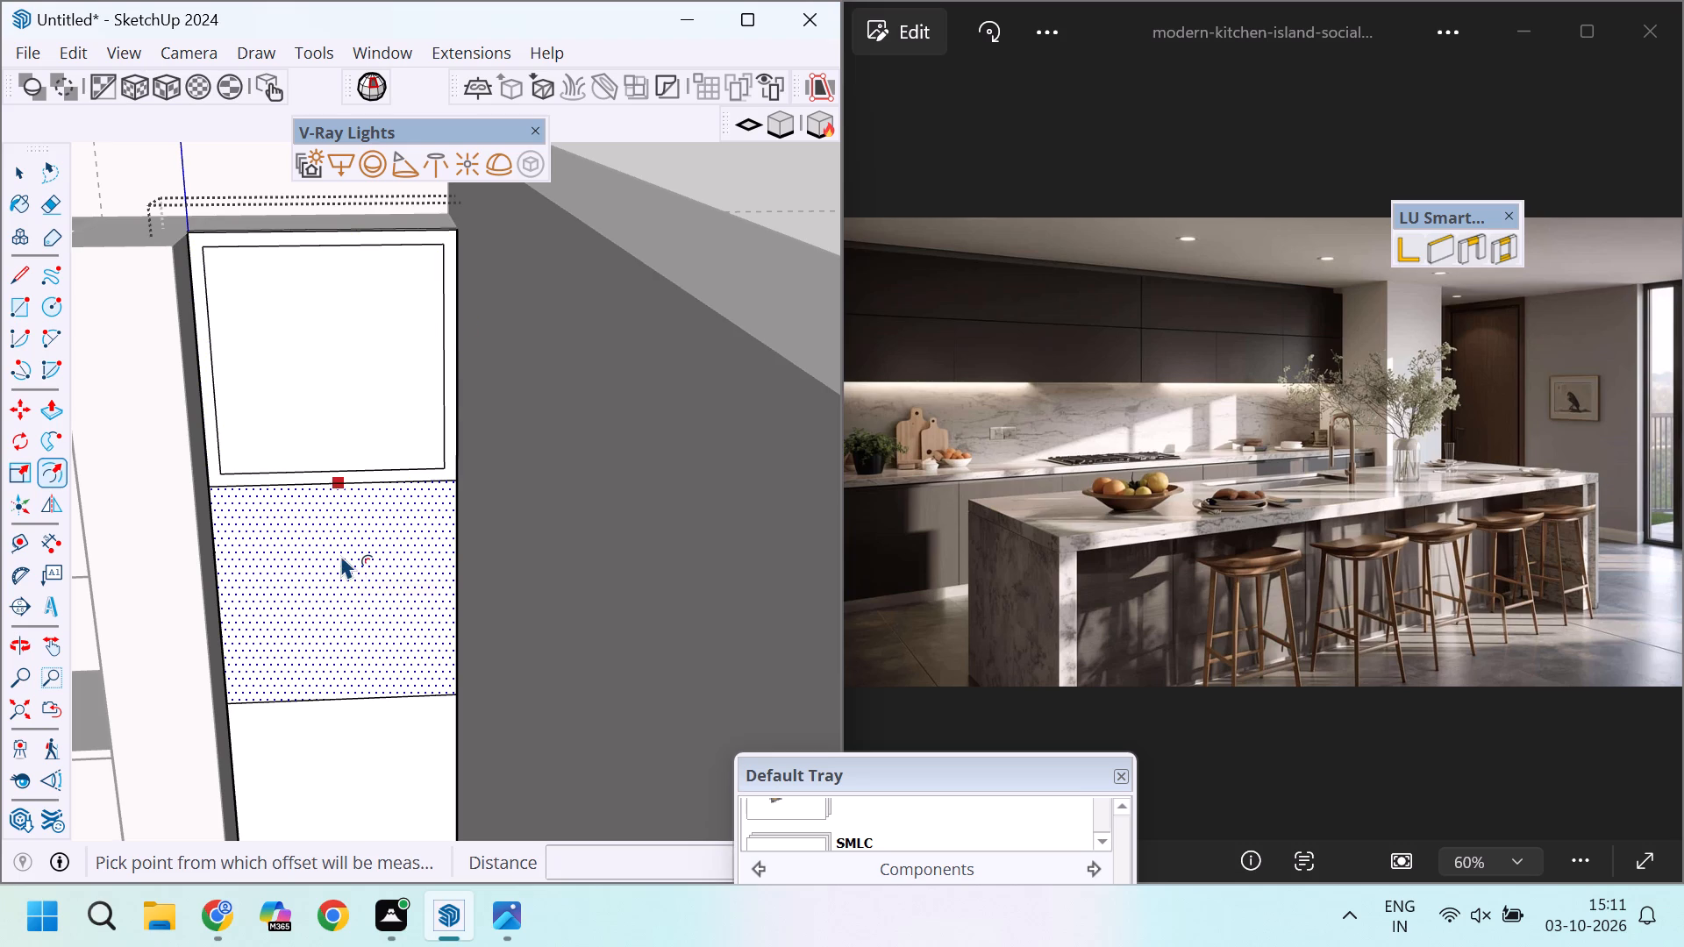
scroll(358, 501, down, 8)
double_click(359, 662)
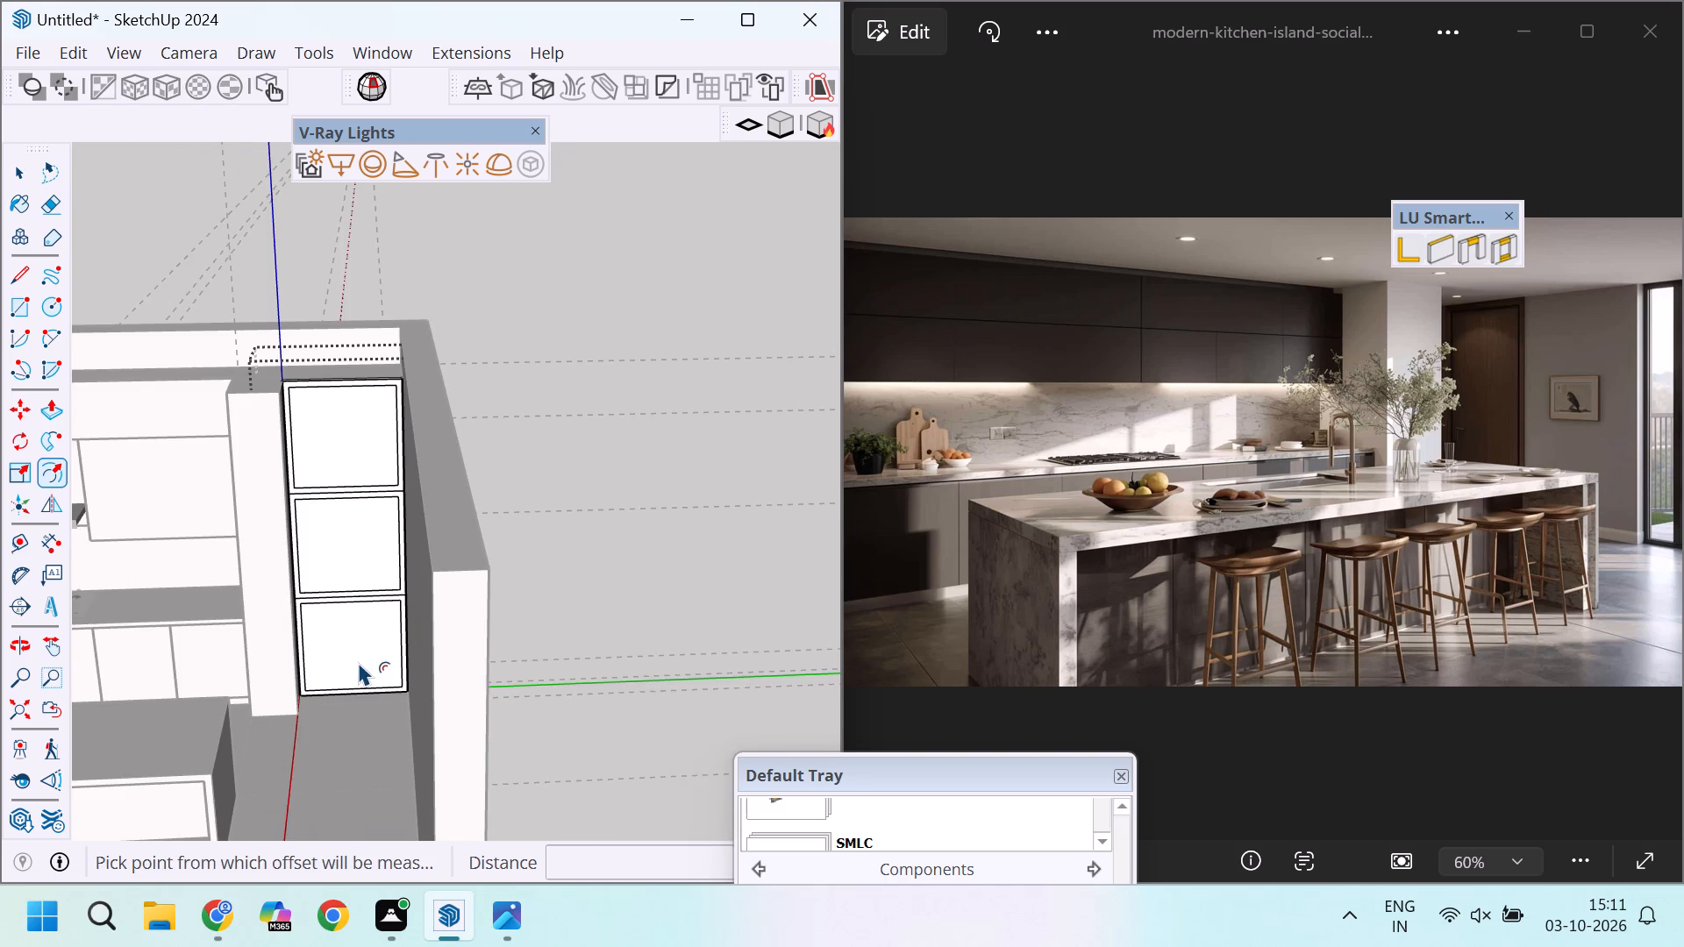
Push the top section's inner face back 1" to the cabinet body behind the panel.
scroll(327, 505, up, 8)
key(p)
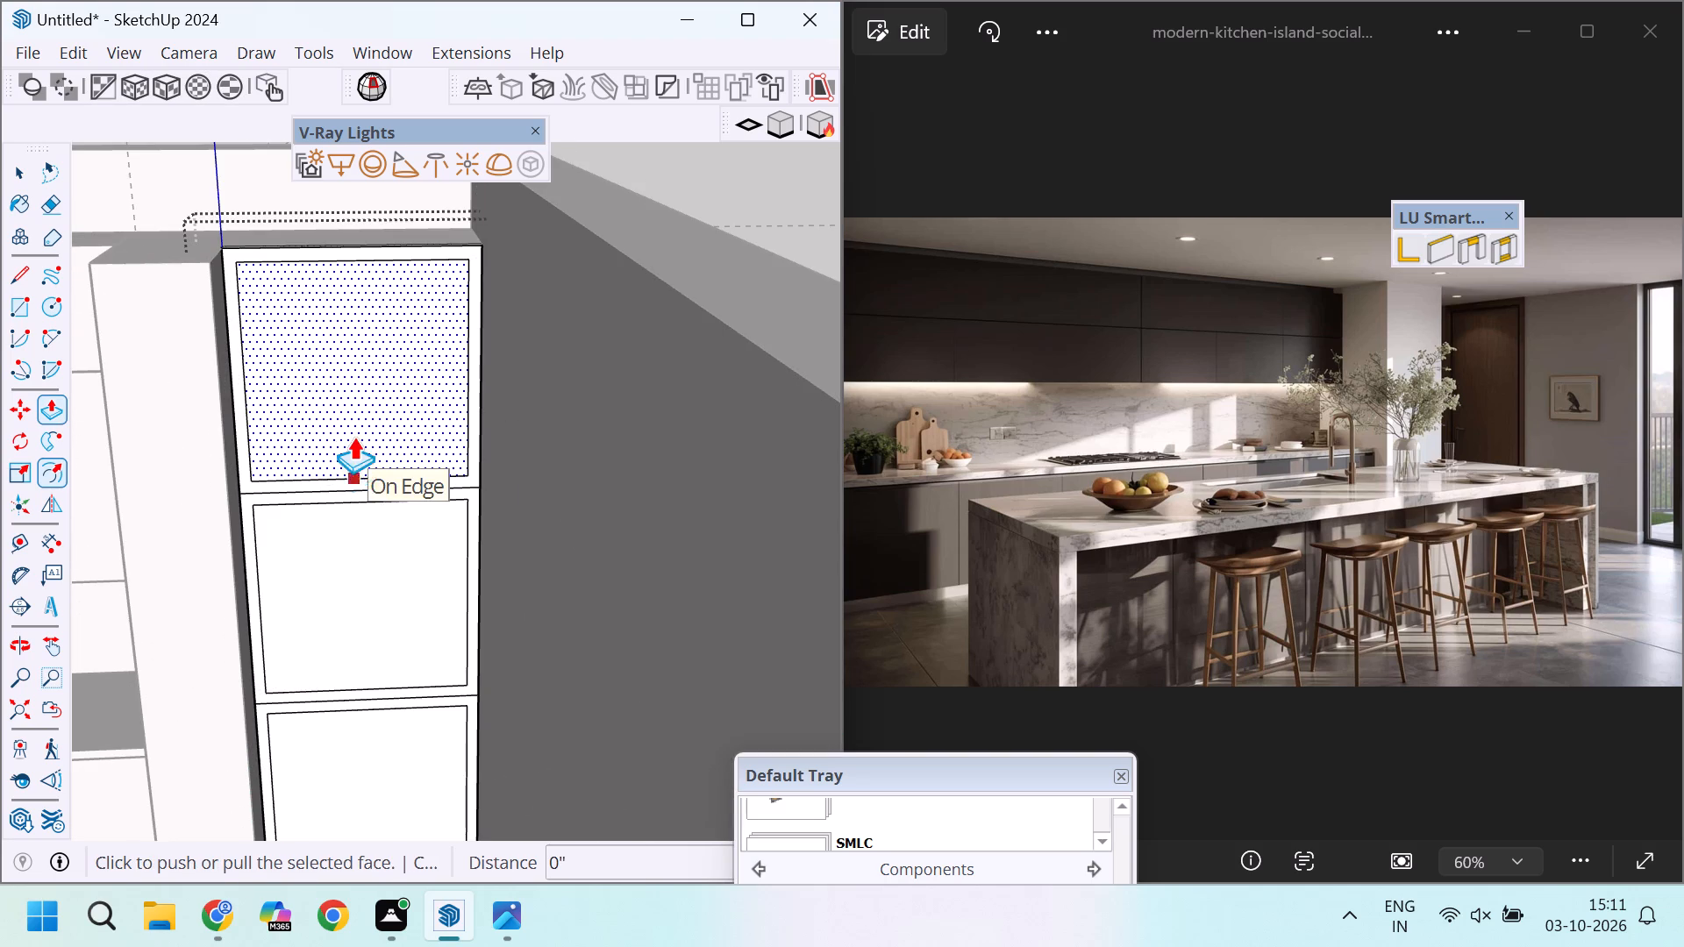
click(353, 409)
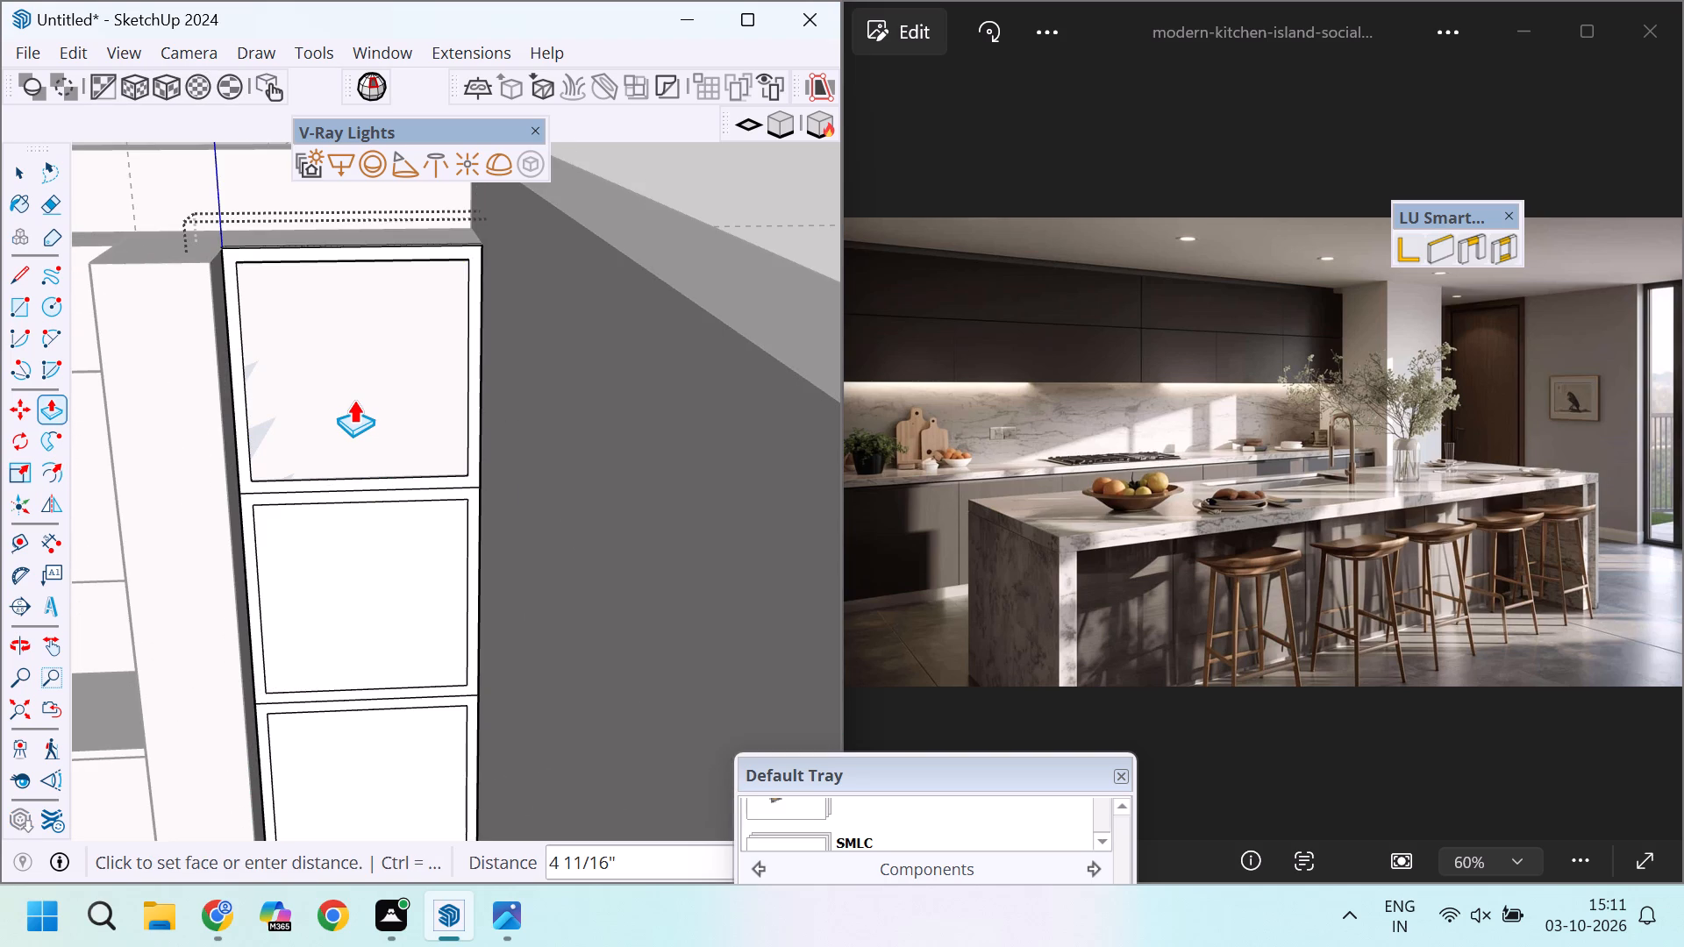
middle_drag(353, 371, 353, 456)
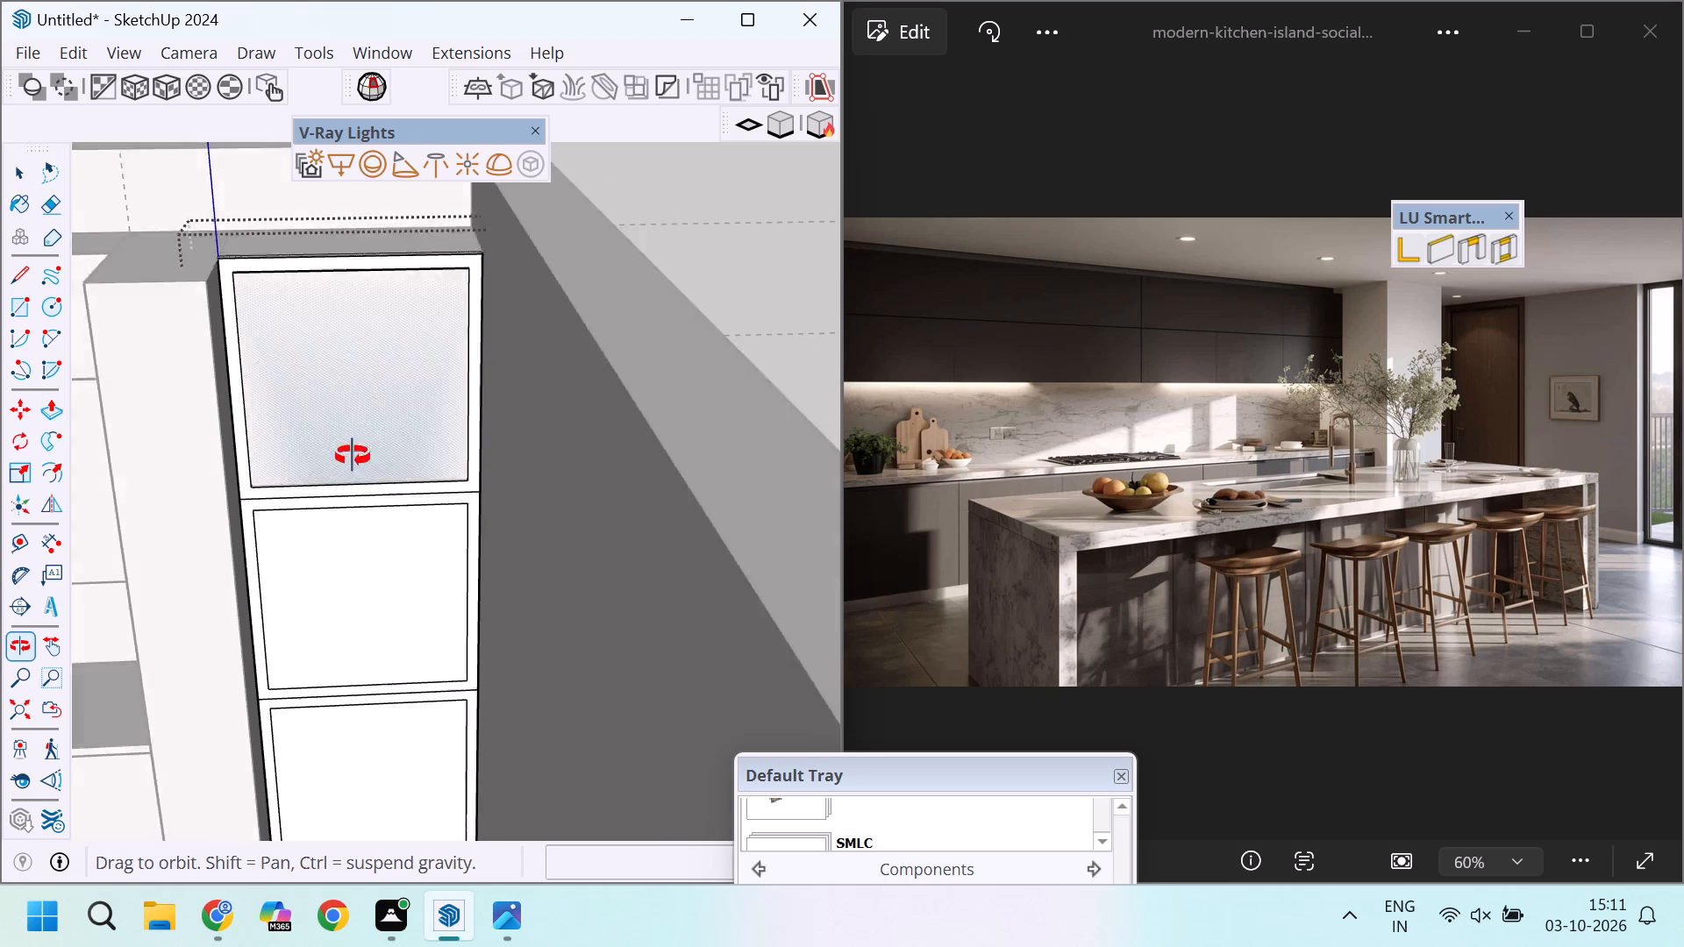
middle_drag(353, 456, 353, 533)
scroll(338, 321, up, 8)
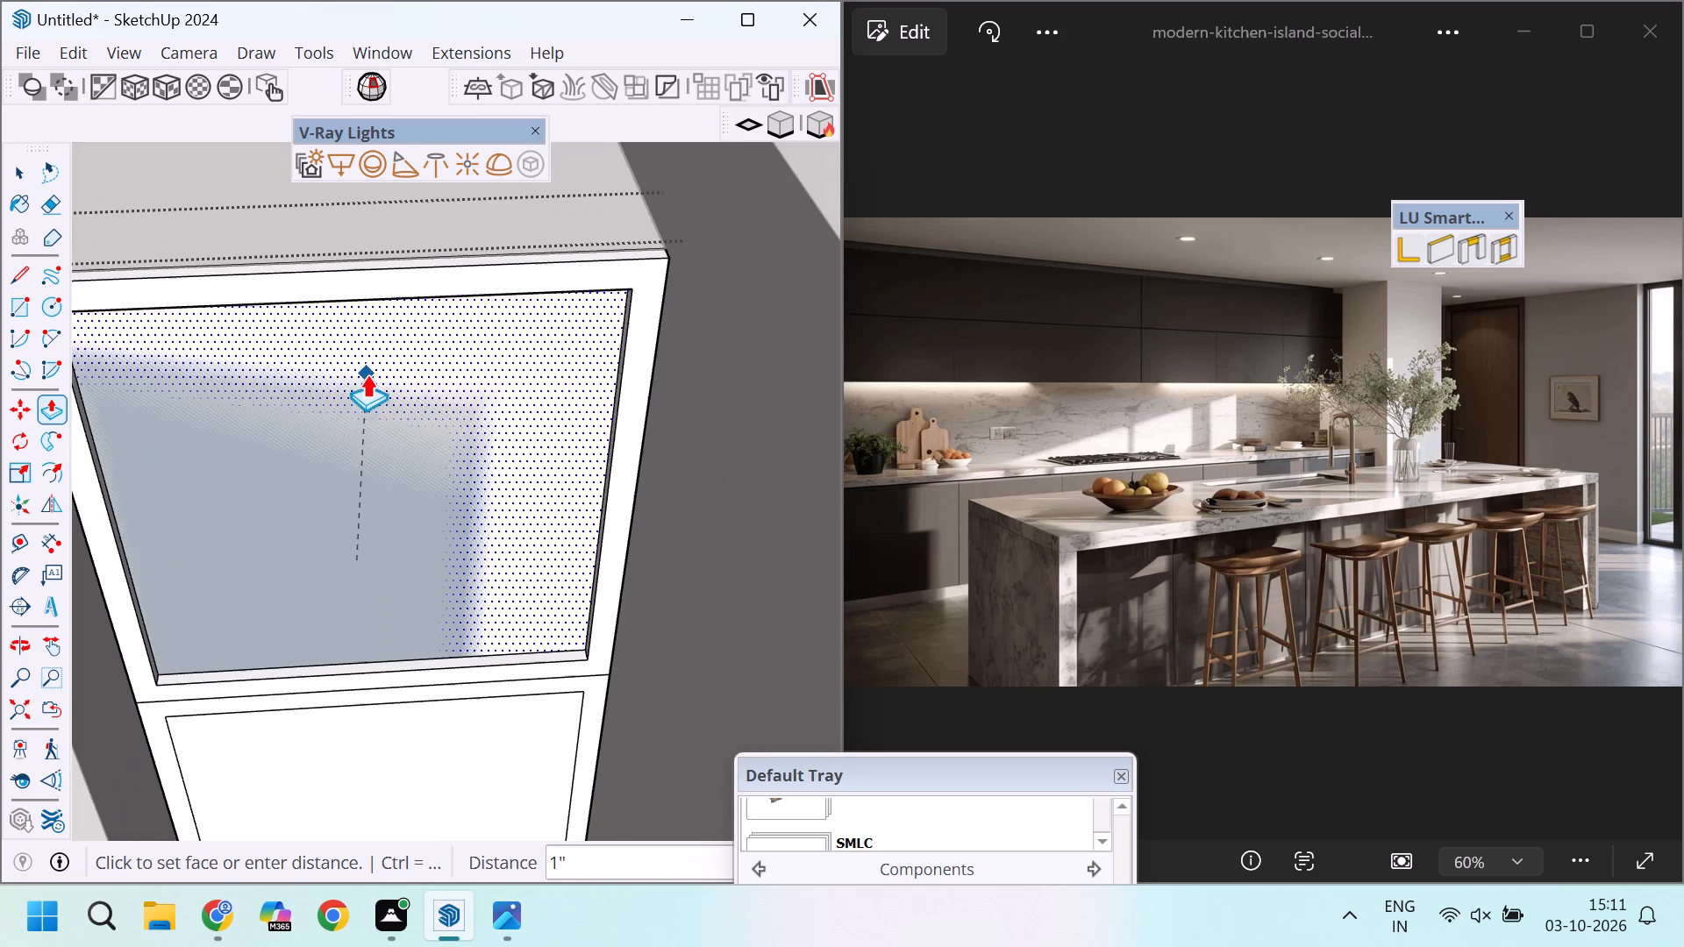
scroll(367, 433, down, 5)
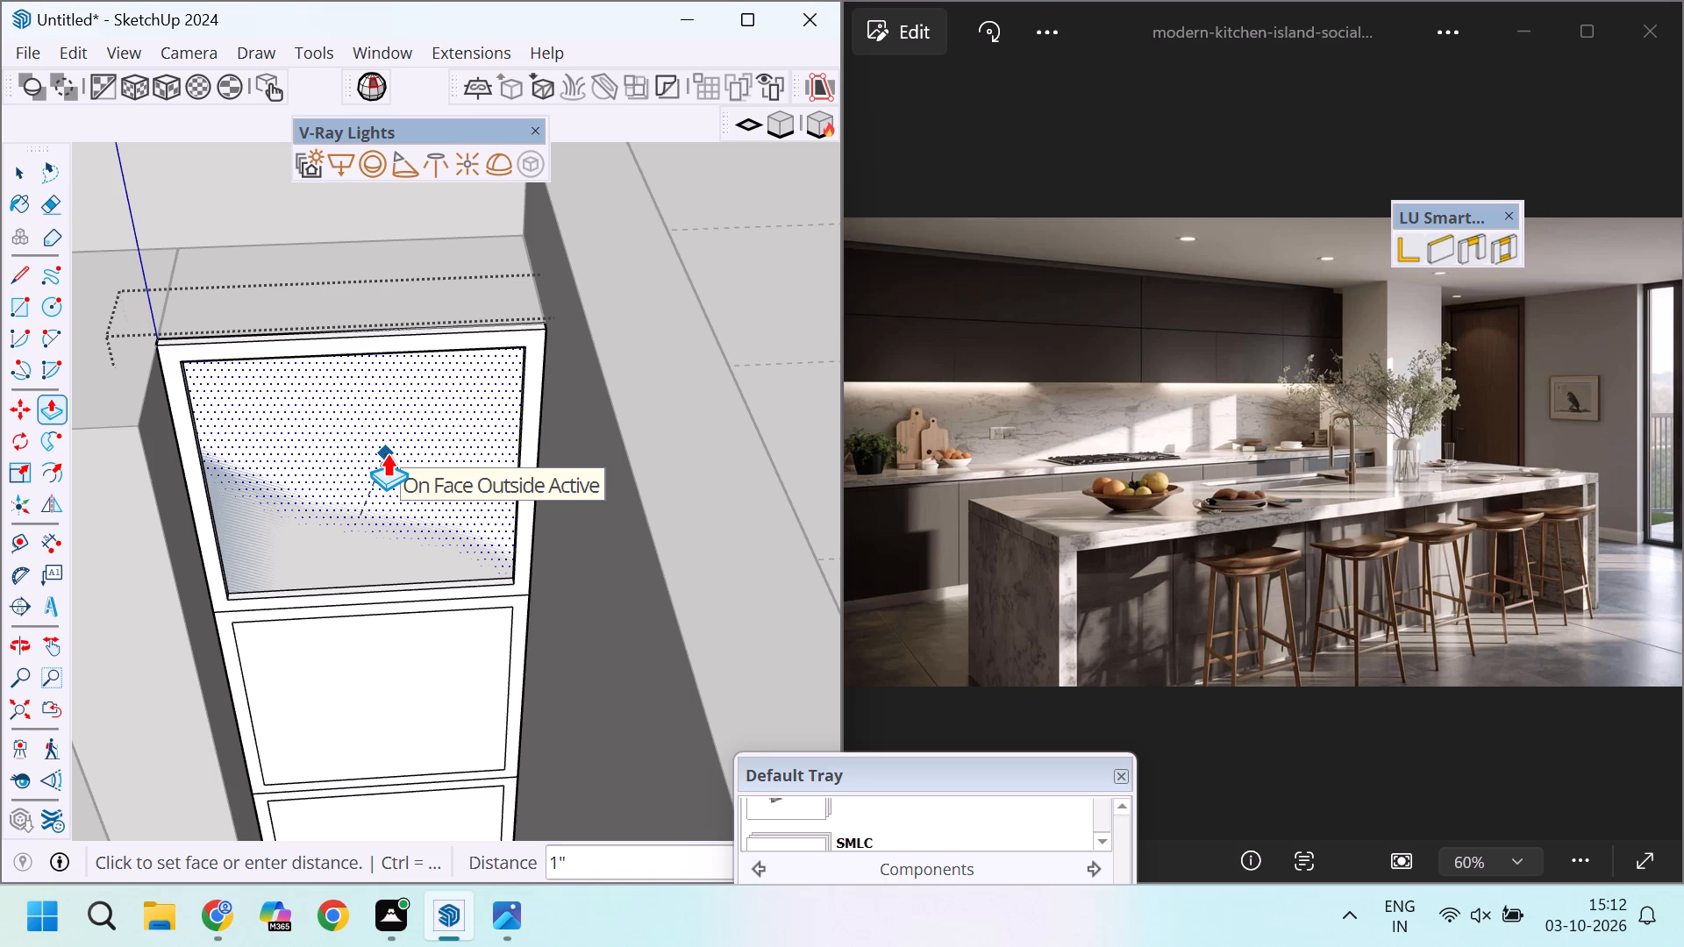
scroll(387, 453, up, 4)
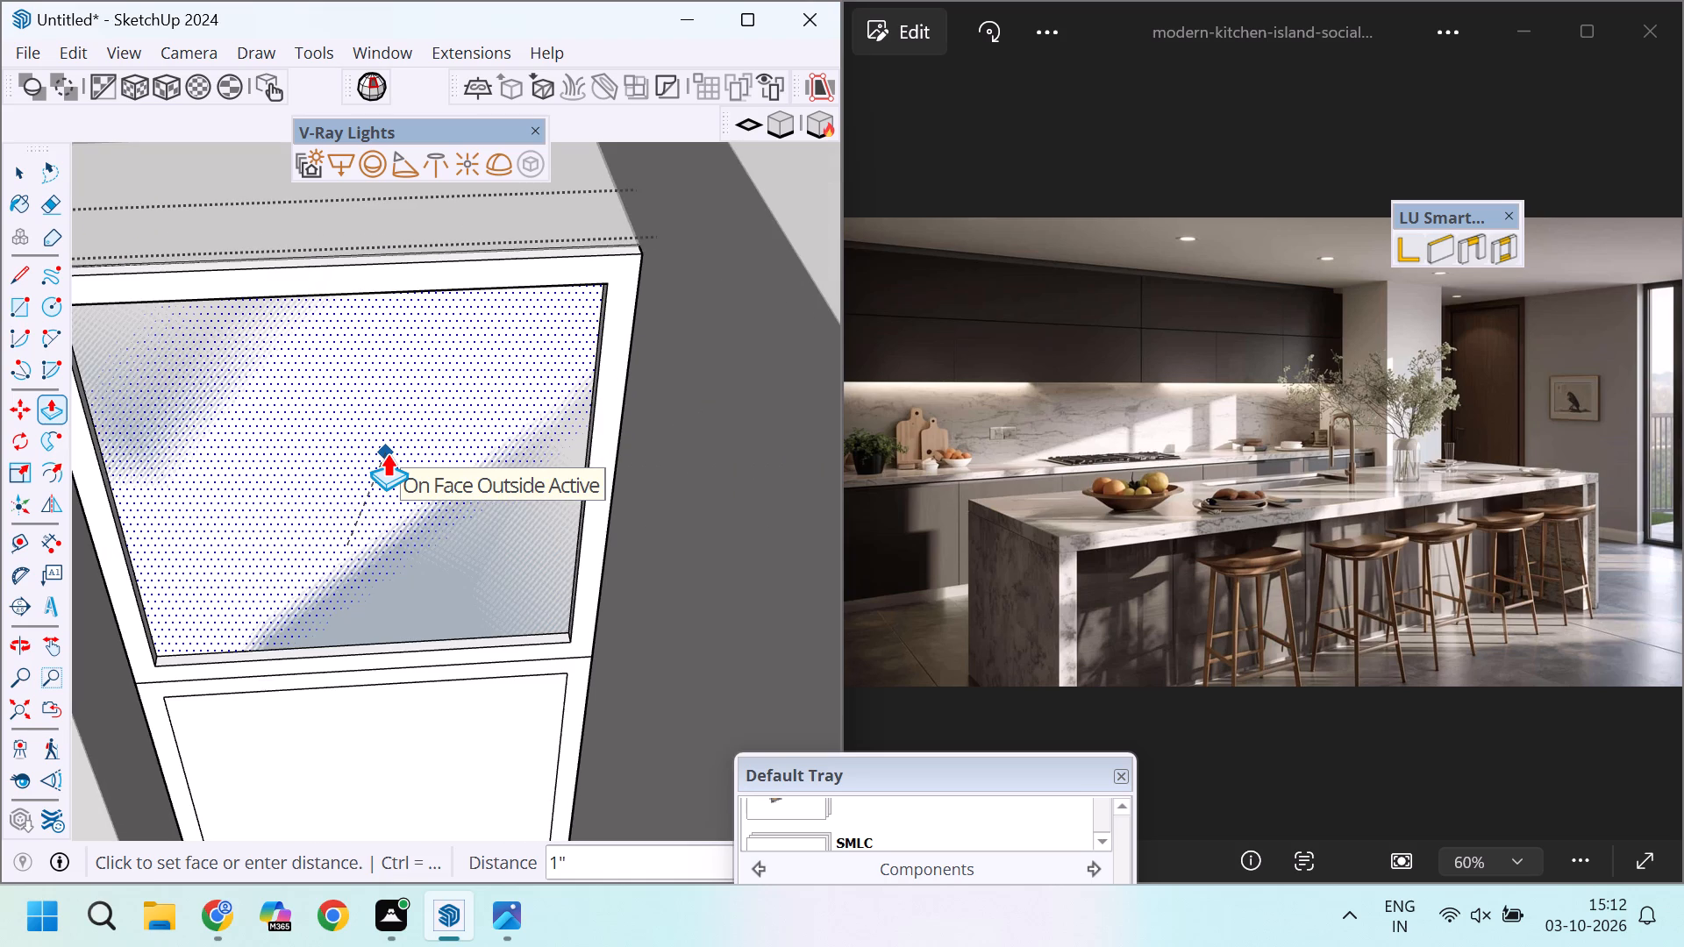
click(387, 453)
Push the inner faces of the middle and bottom sections back by the same 1" and exit the panel group.
scroll(387, 453, down, 6)
double_click(425, 639)
scroll(446, 324, down, 7)
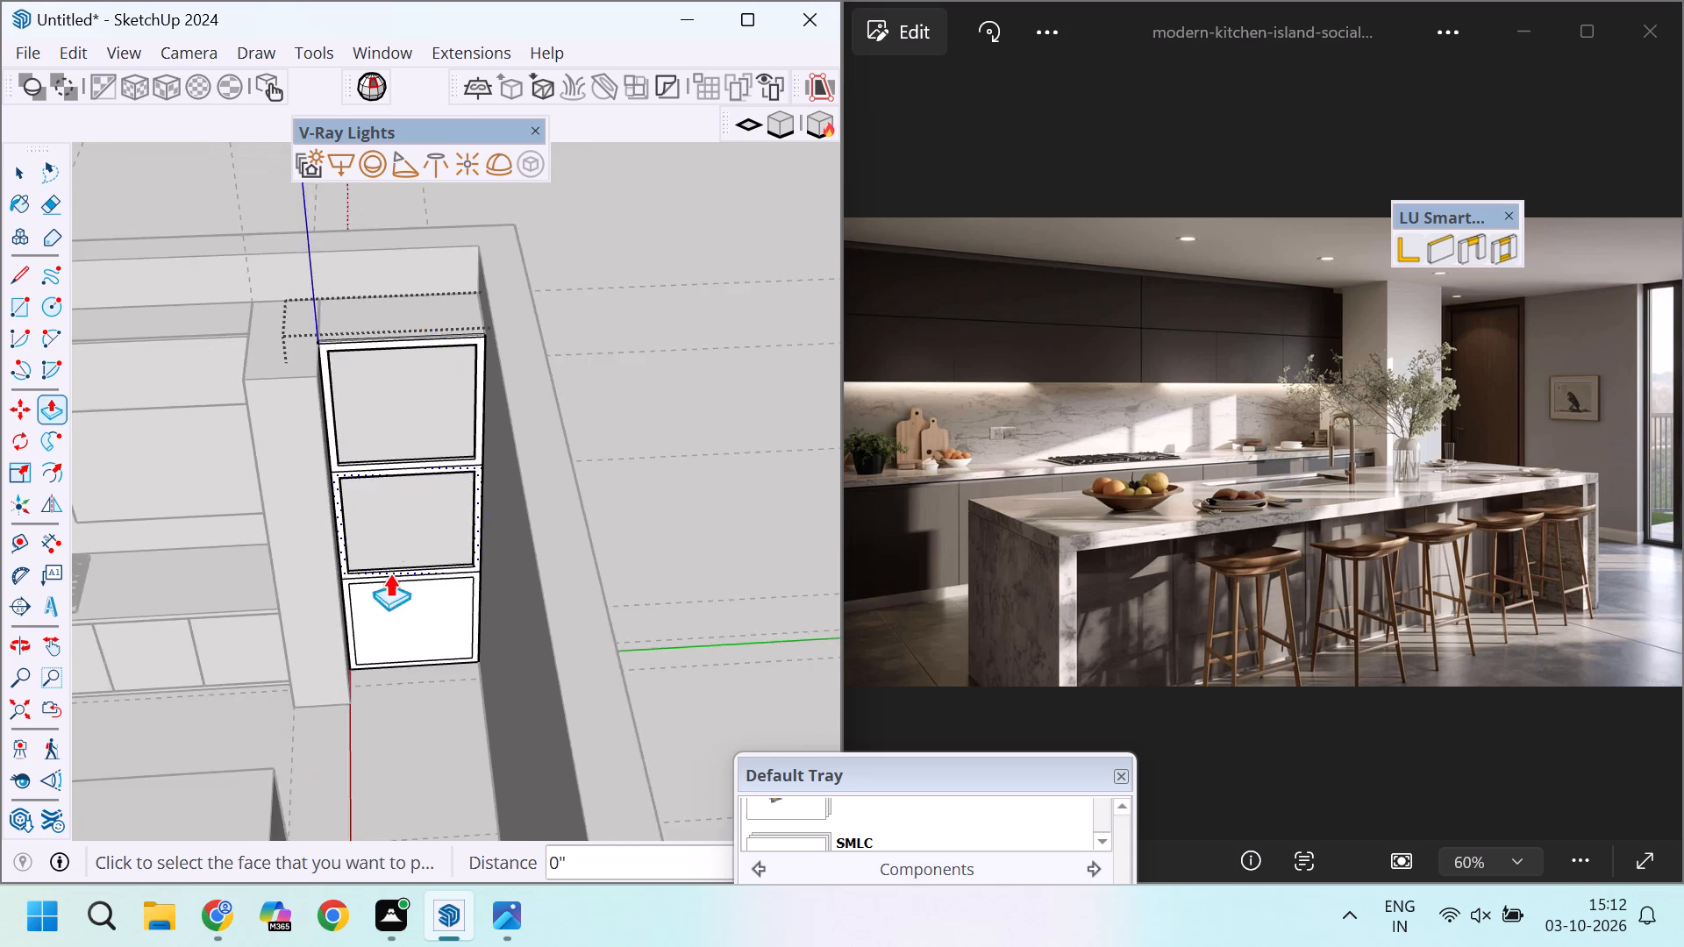
scroll(389, 622, up, 6)
double_click(405, 616)
middle_drag(427, 590, 393, 431)
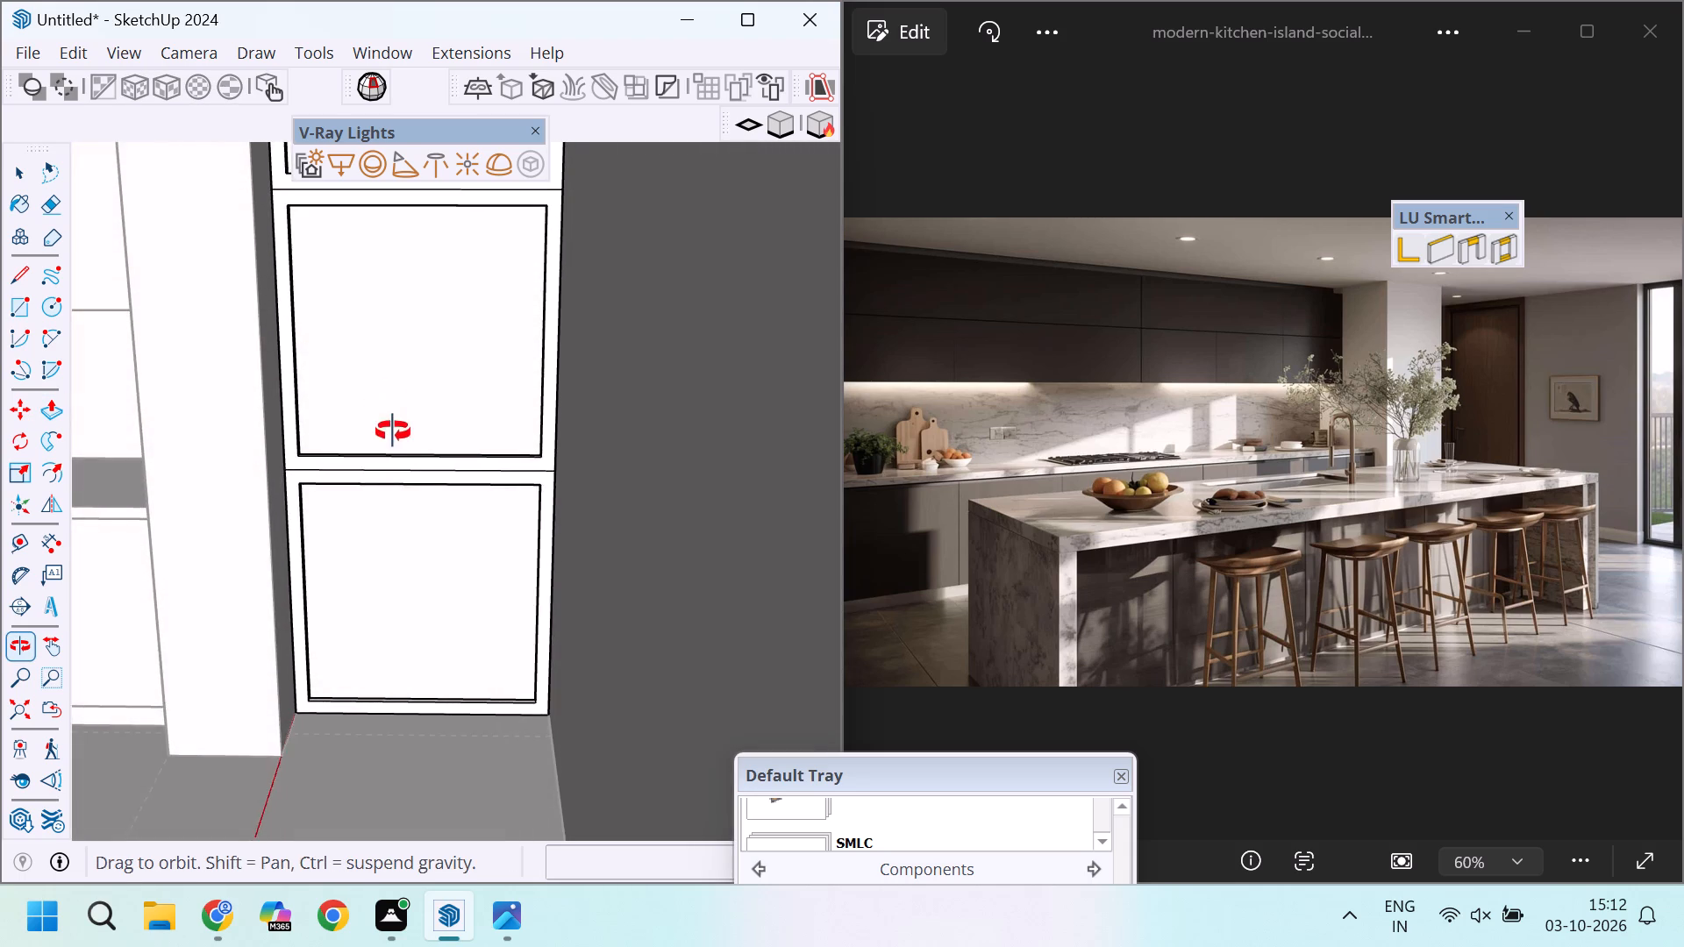
middle_drag(393, 431, 426, 509)
scroll(430, 538, down, 5)
scroll(432, 465, down, 4)
scroll(439, 459, up, 10)
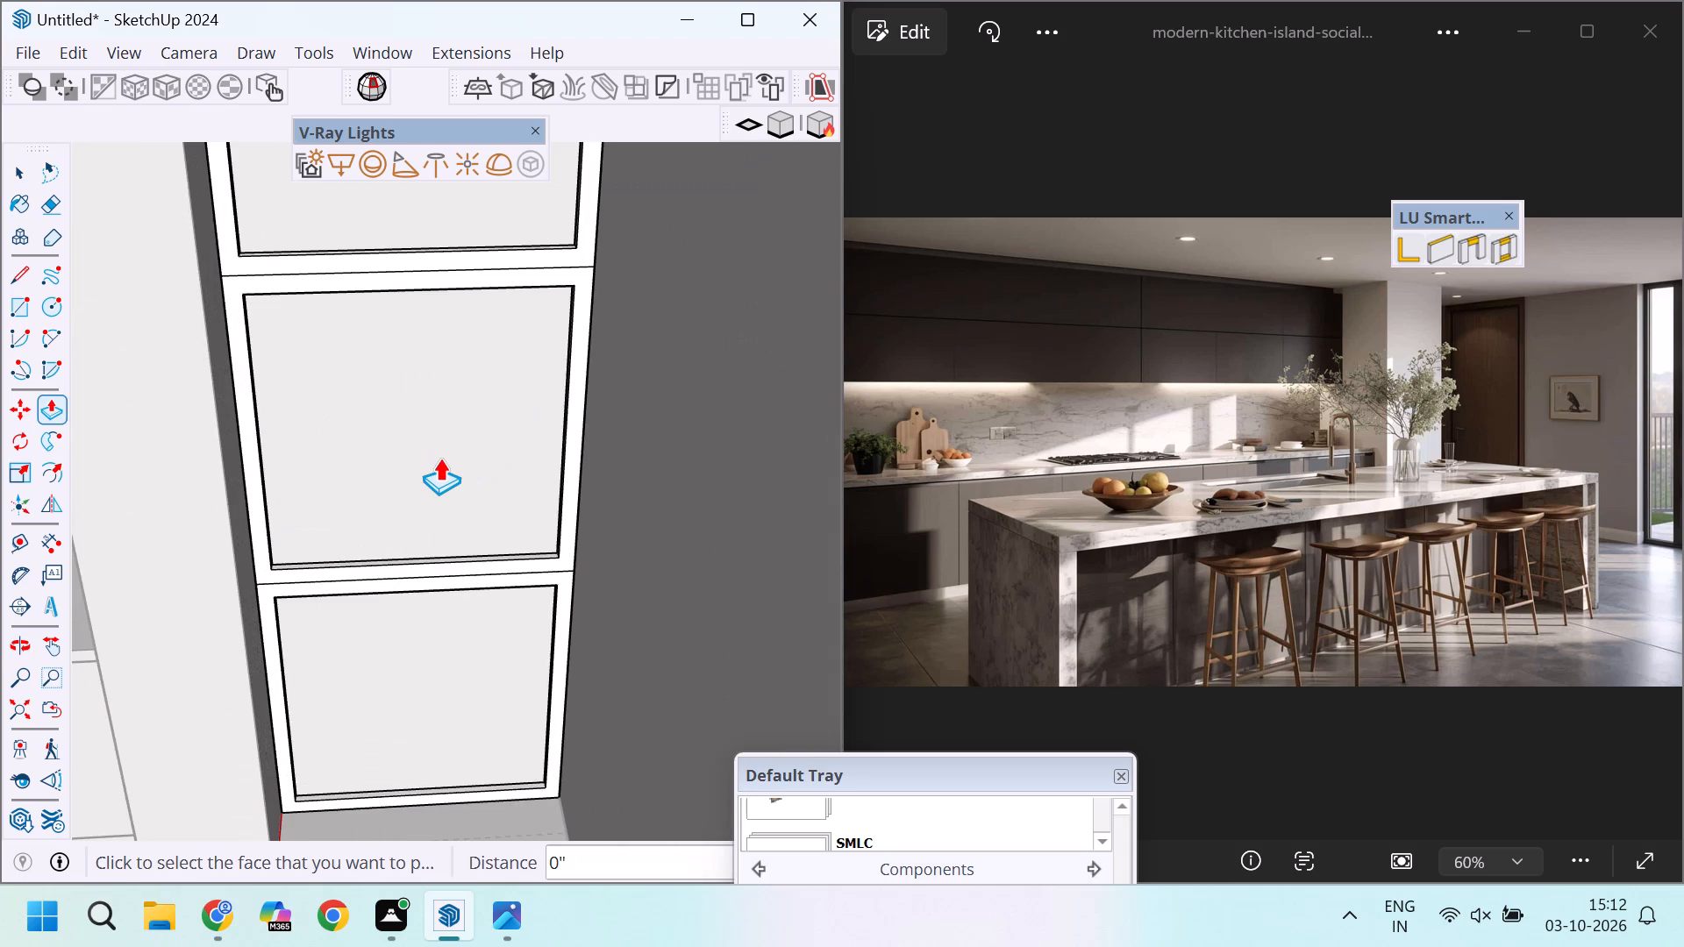
scroll(439, 458, down, 4)
key(space)
scroll(439, 458, down, 9)
scroll(525, 267, up, 3)
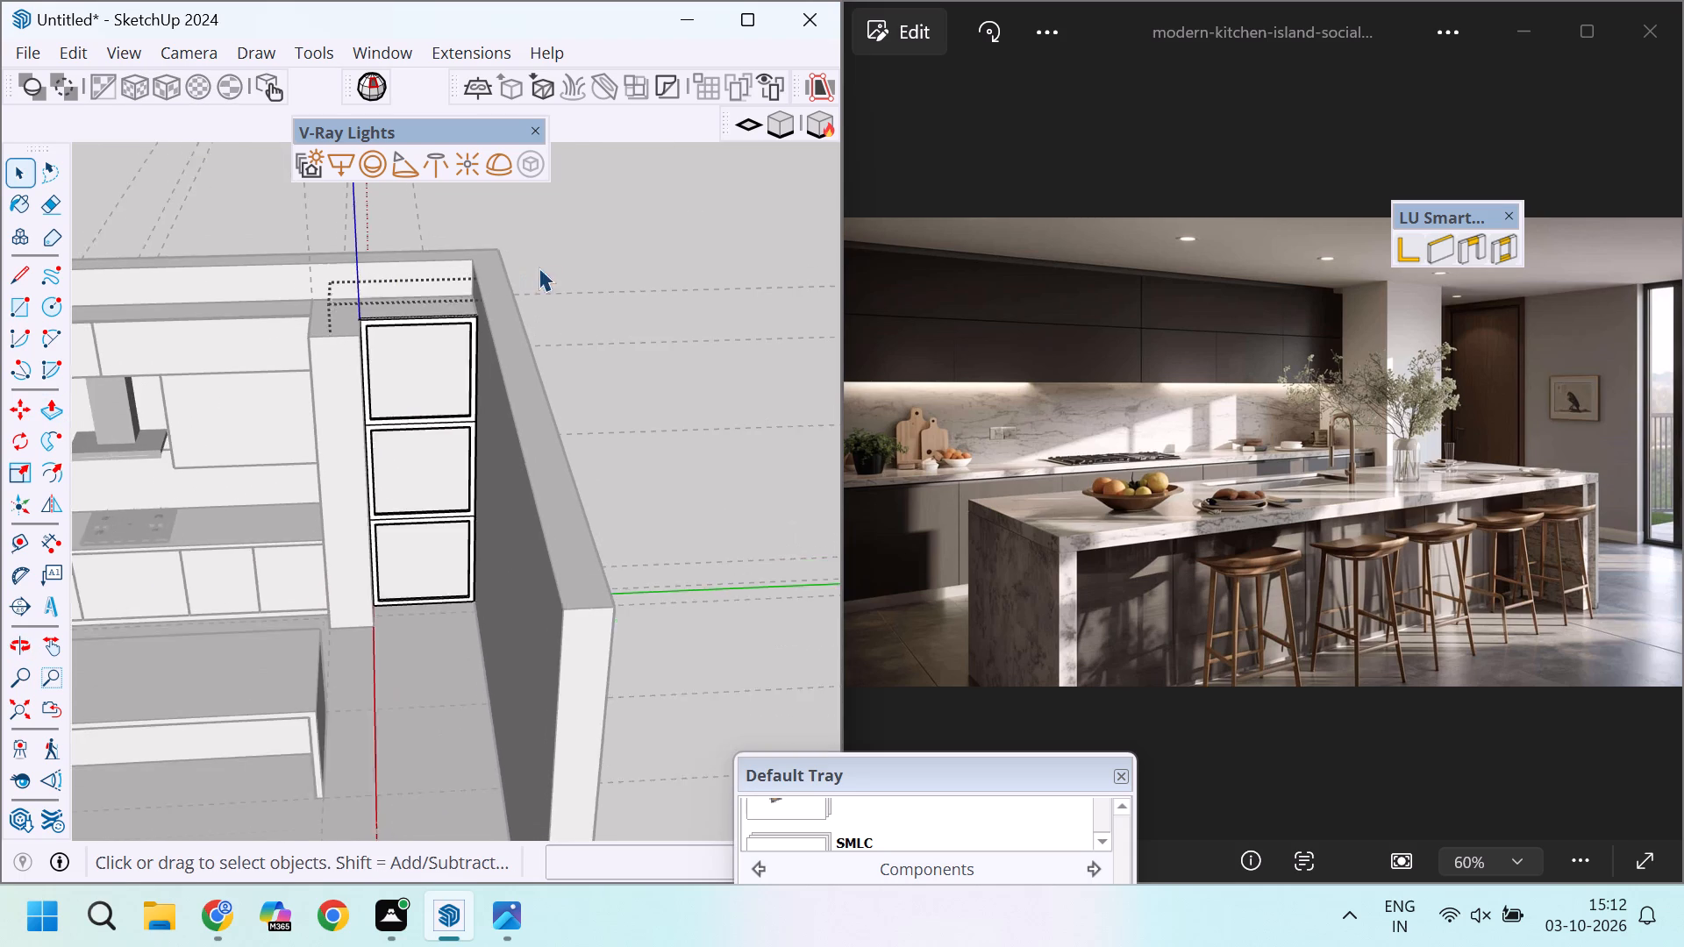
click(619, 210)
Open the cabinet body group and draw a rectangle about 2' 8 1/4" by 2' 8 1/4" on its front, matching the top frame opening.
scroll(460, 329, up, 8)
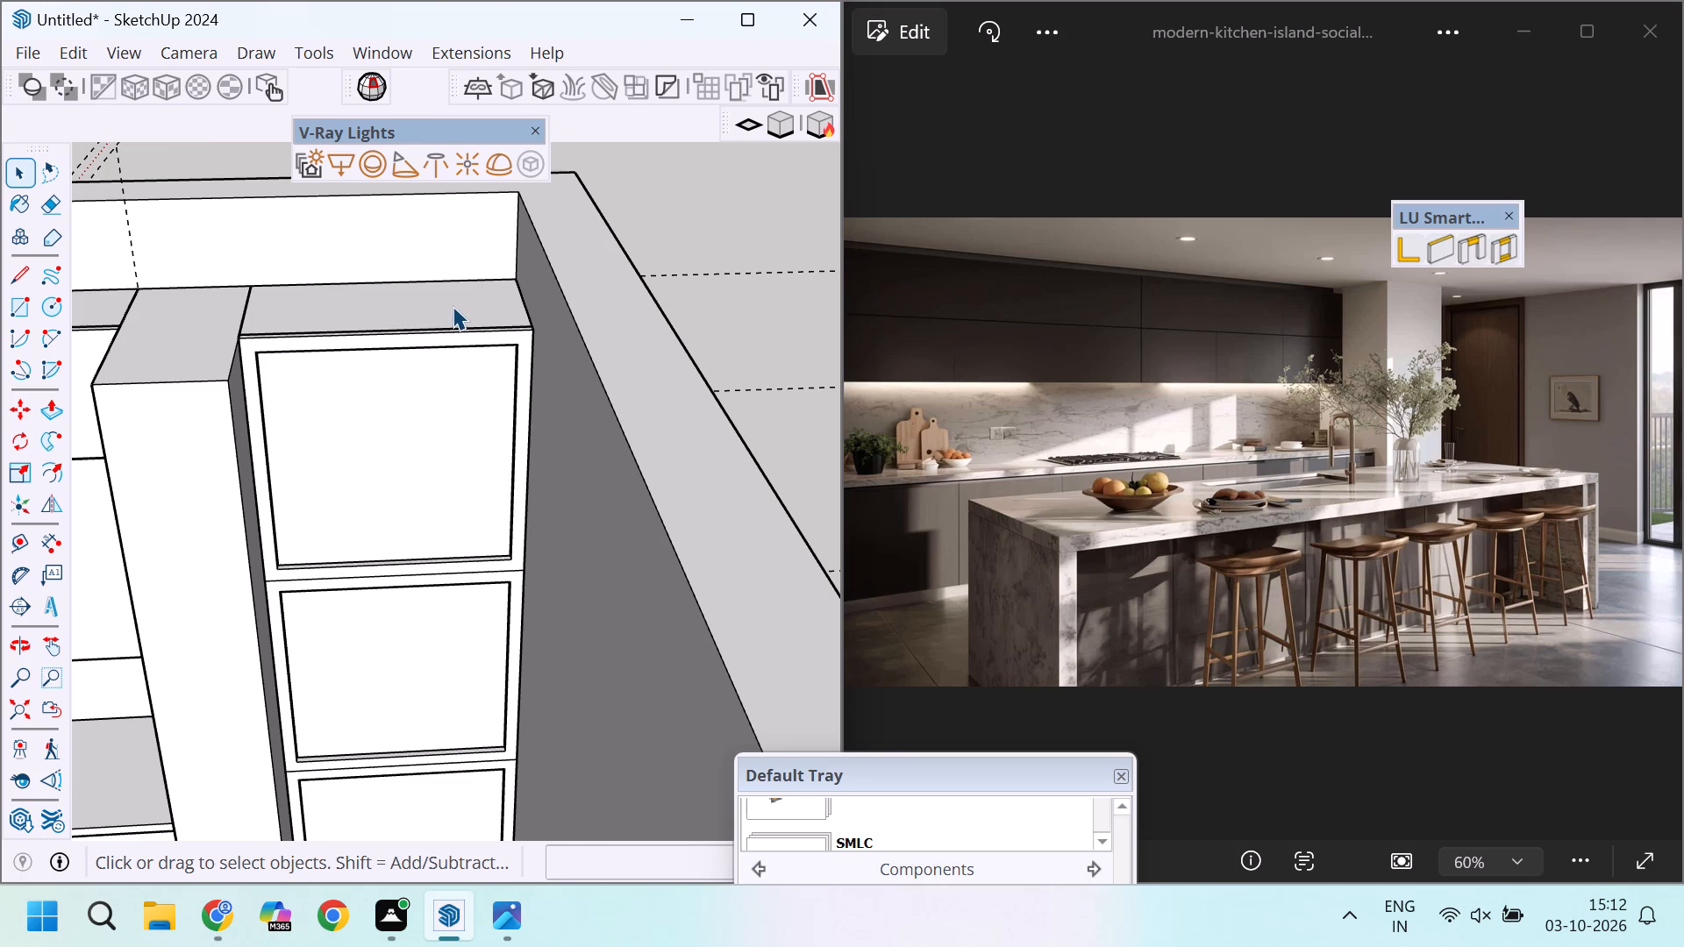
click(453, 306)
double_click(453, 306)
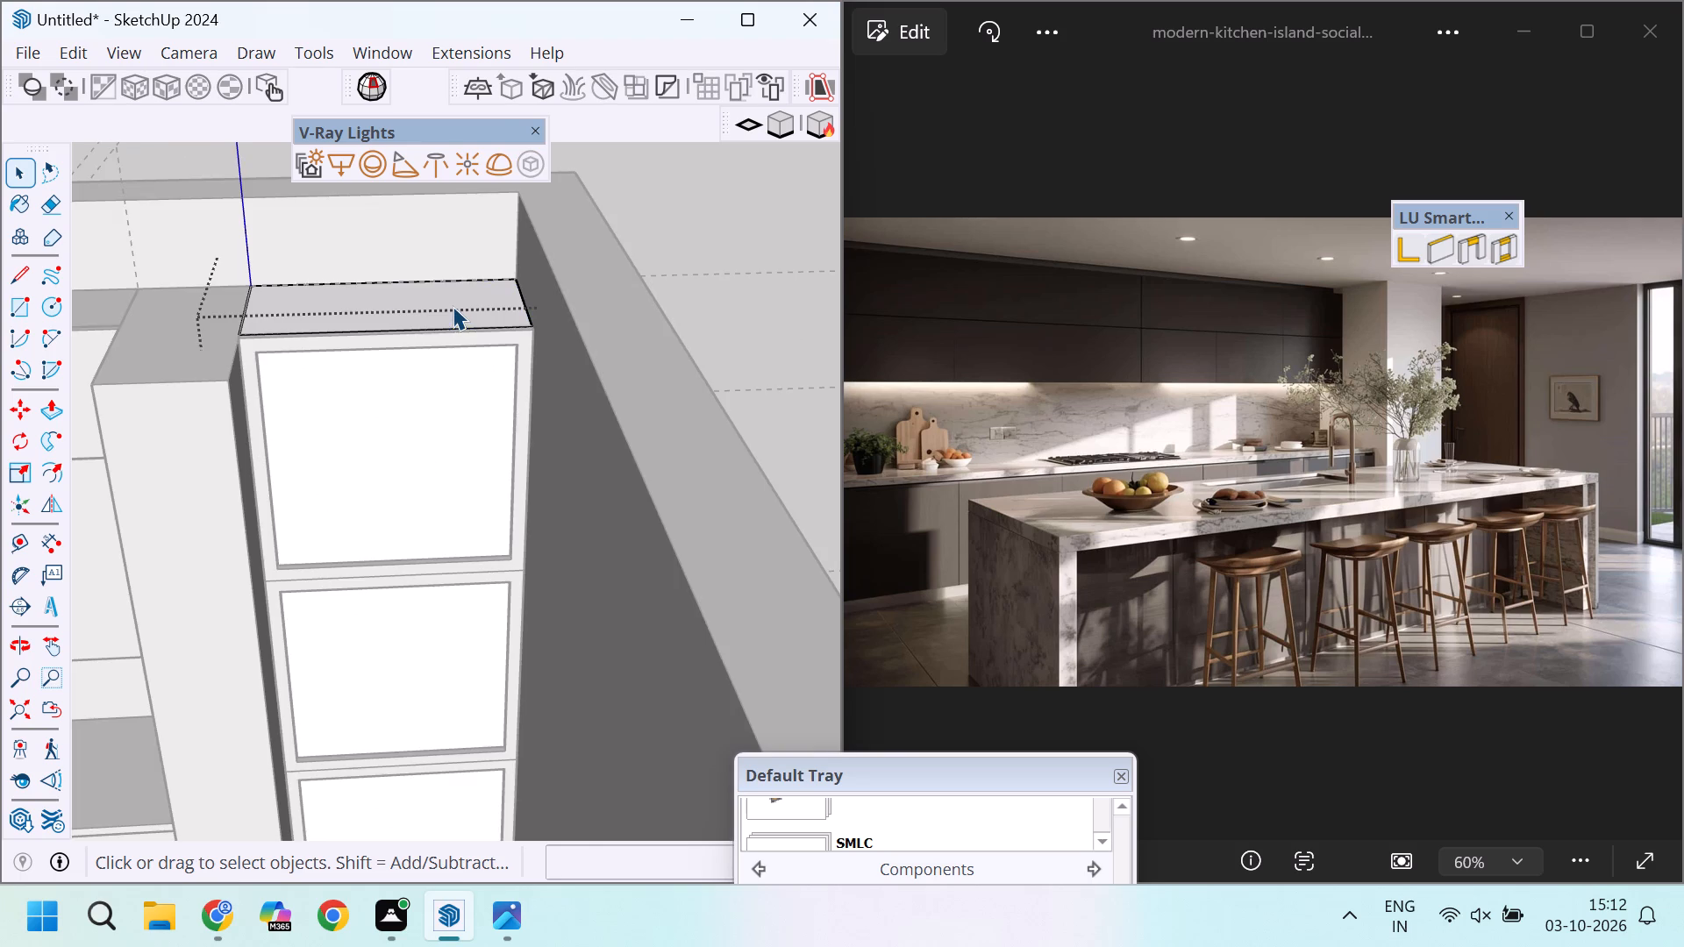
scroll(391, 397, up, 1)
key(r)
scroll(362, 417, up, 6)
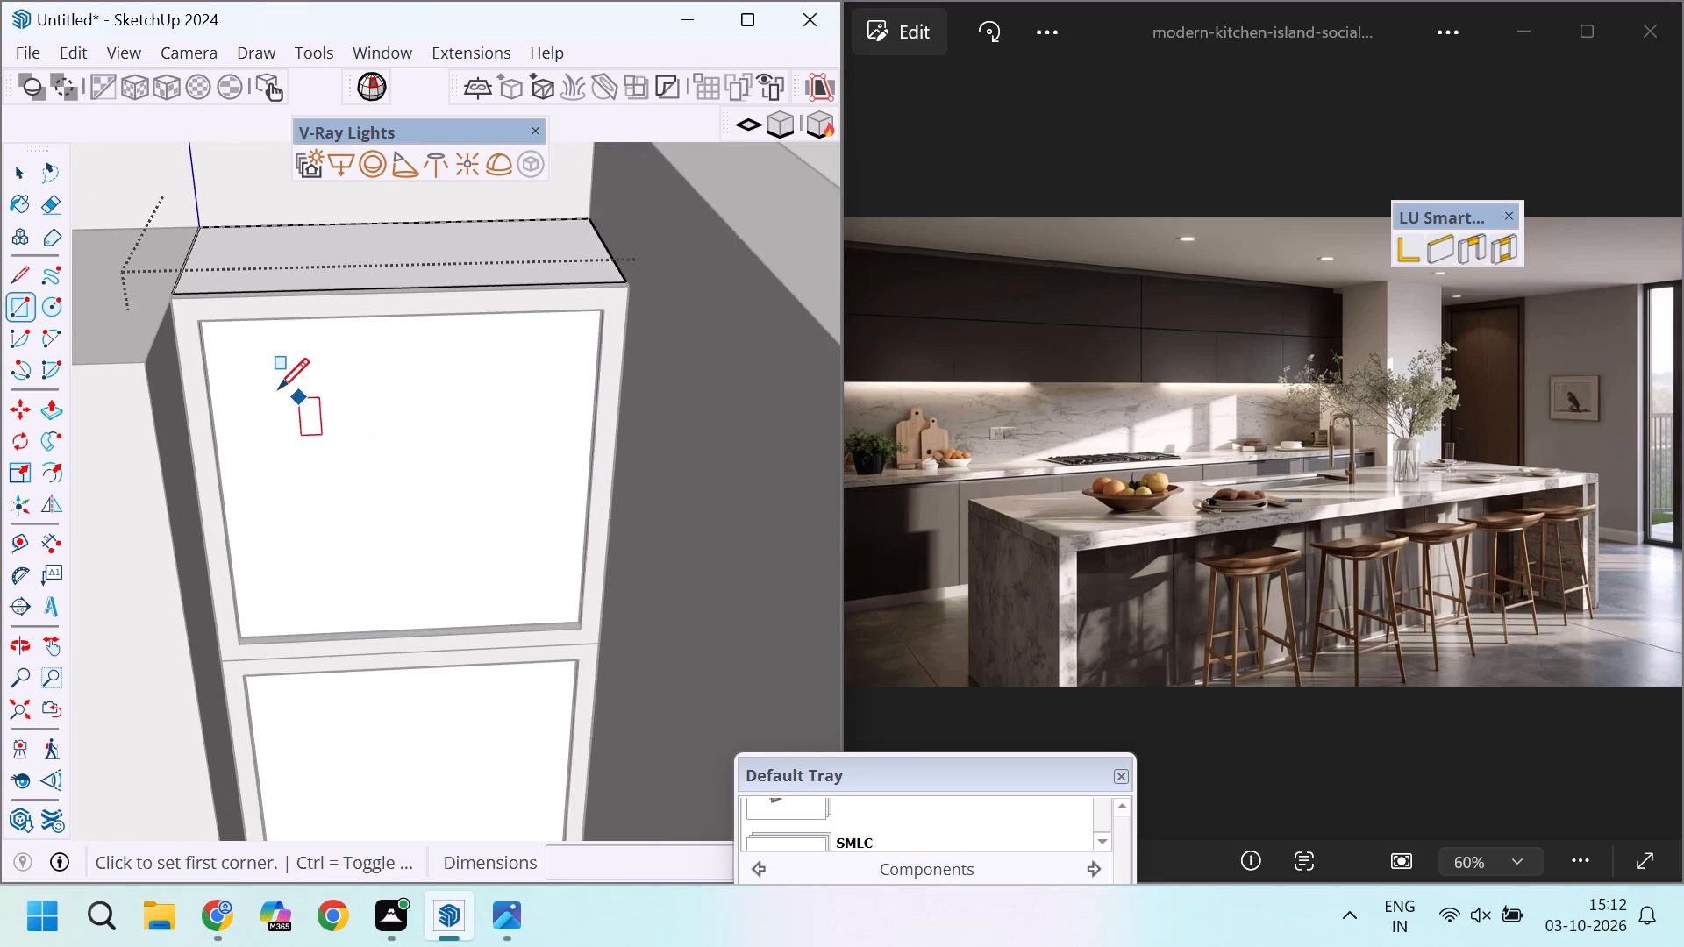
scroll(278, 388, up, 4)
middle_drag(214, 333, 200, 230)
scroll(199, 259, up, 8)
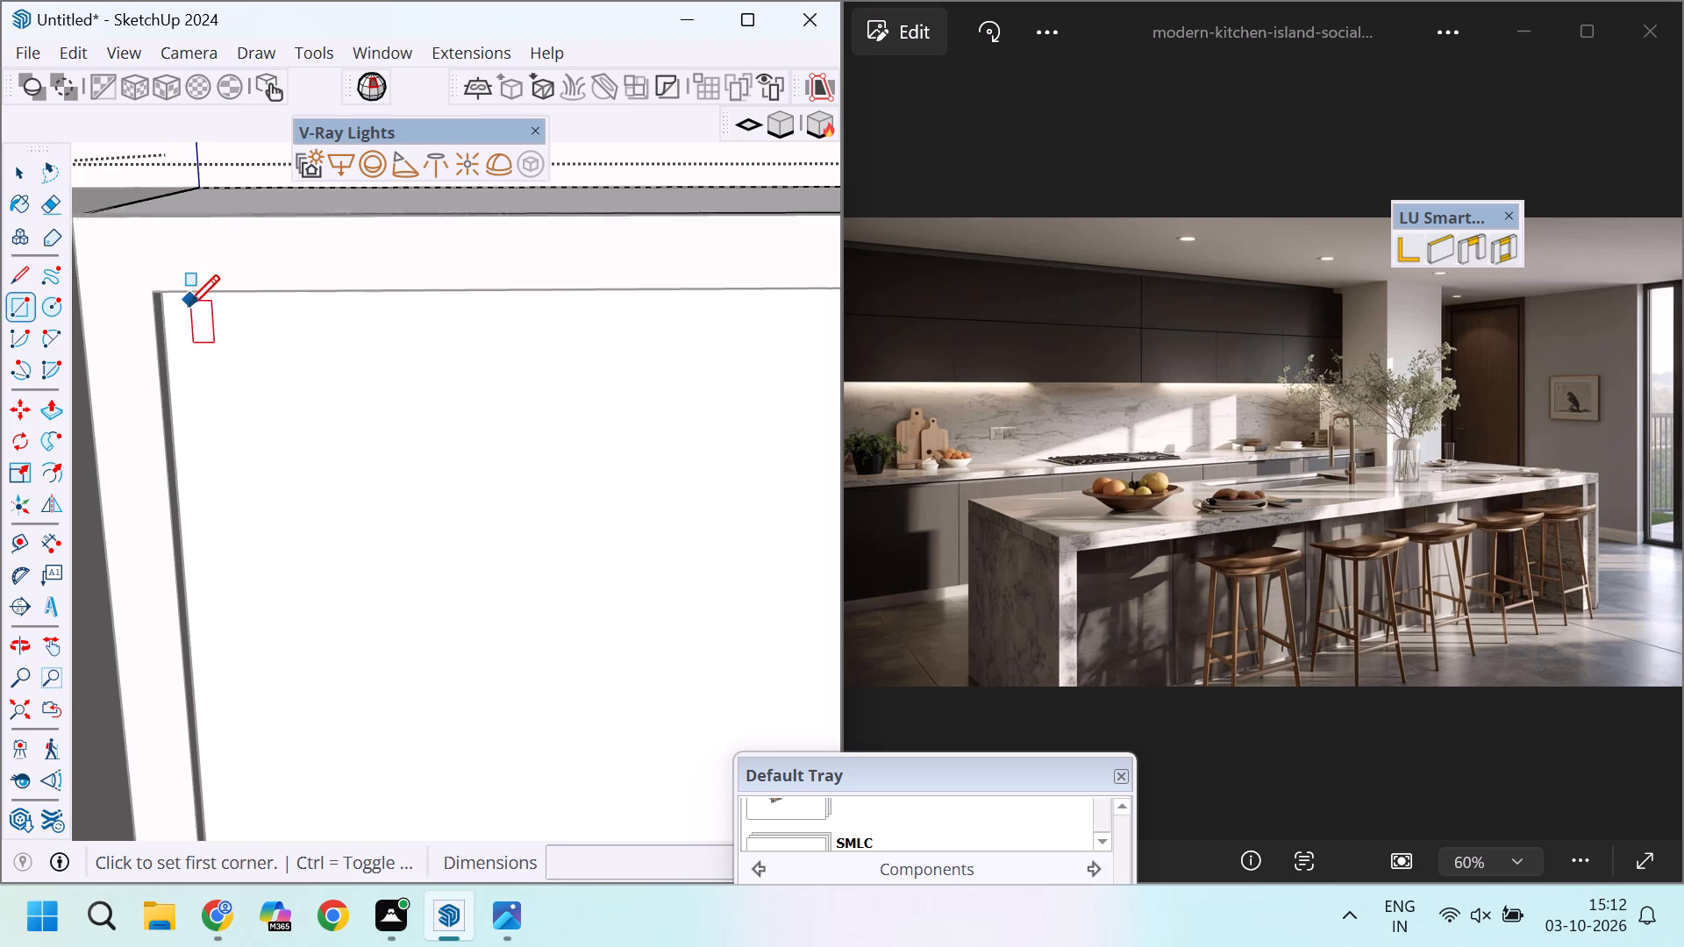
scroll(153, 290, up, 11)
middle_drag(171, 339, 153, 342)
scroll(171, 339, up, 1)
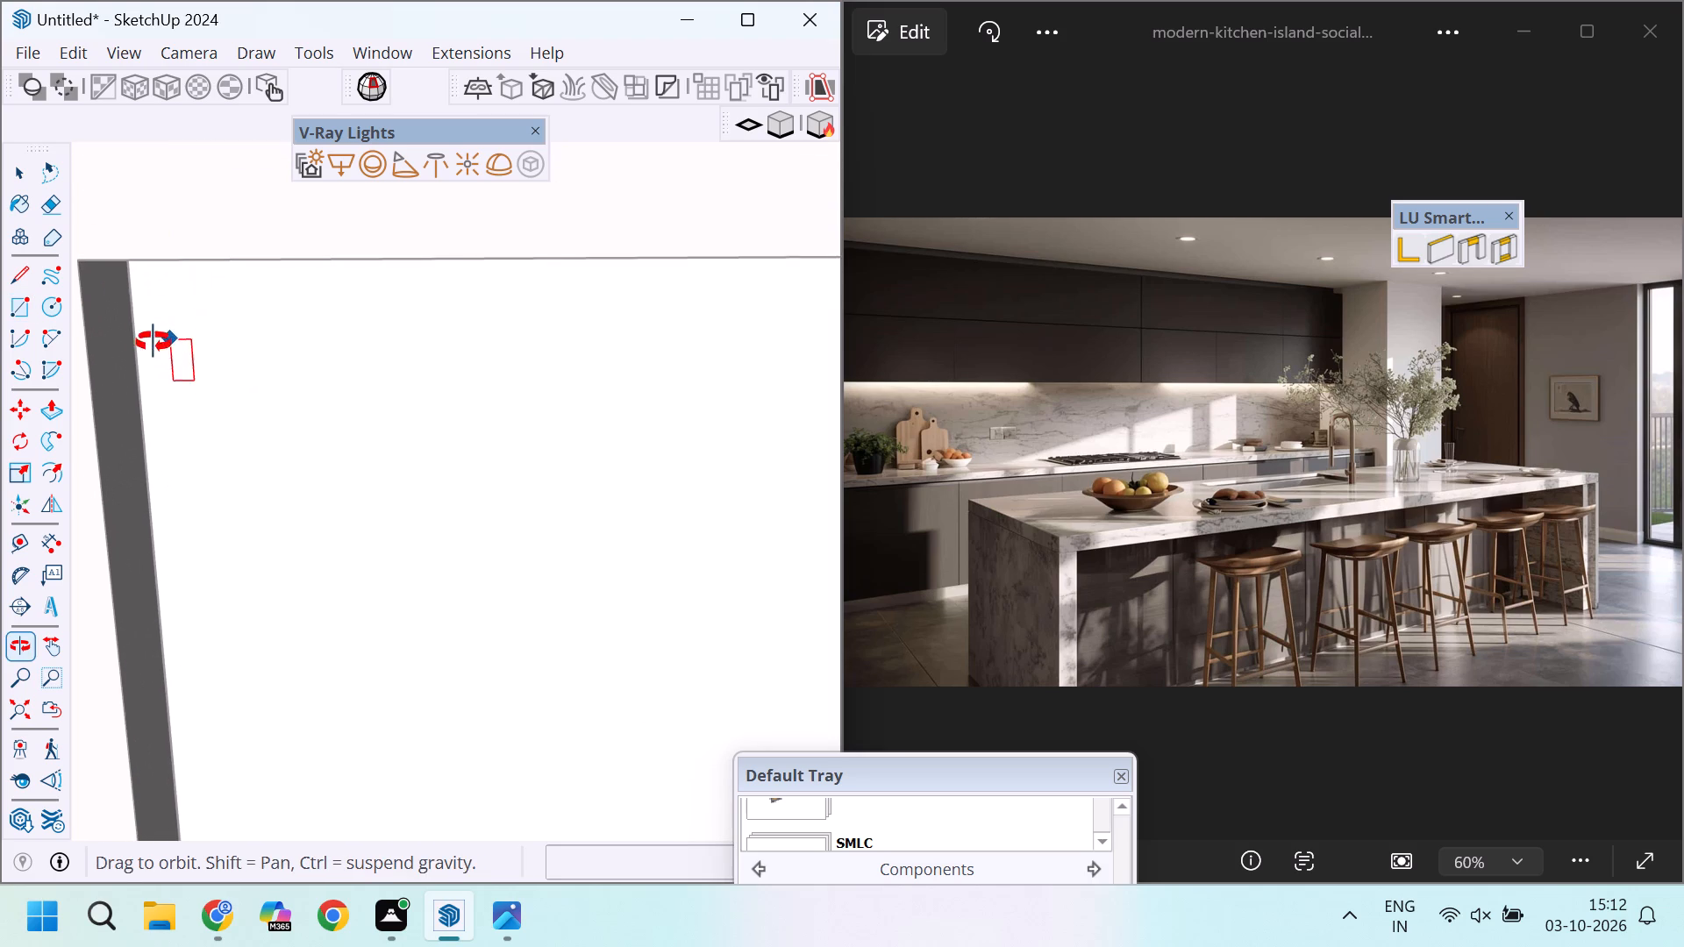
middle_drag(153, 342, 158, 256)
click(138, 253)
scroll(138, 253, down, 20)
scroll(250, 374, down, 13)
scroll(500, 619, up, 5)
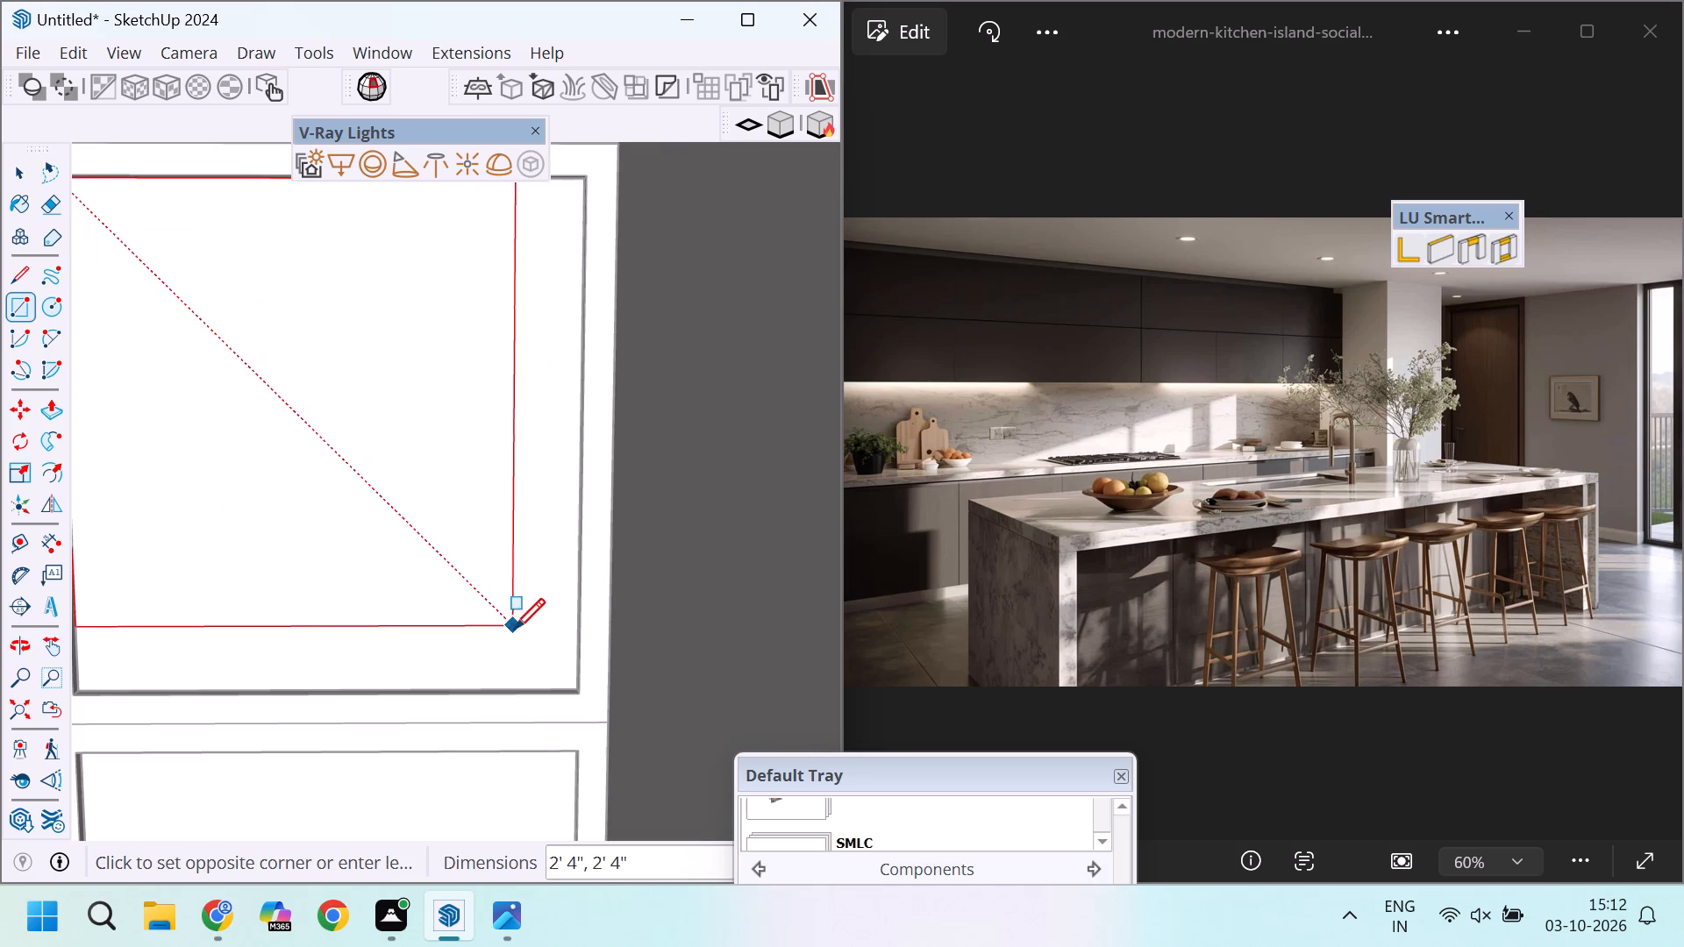
scroll(542, 654, up, 5)
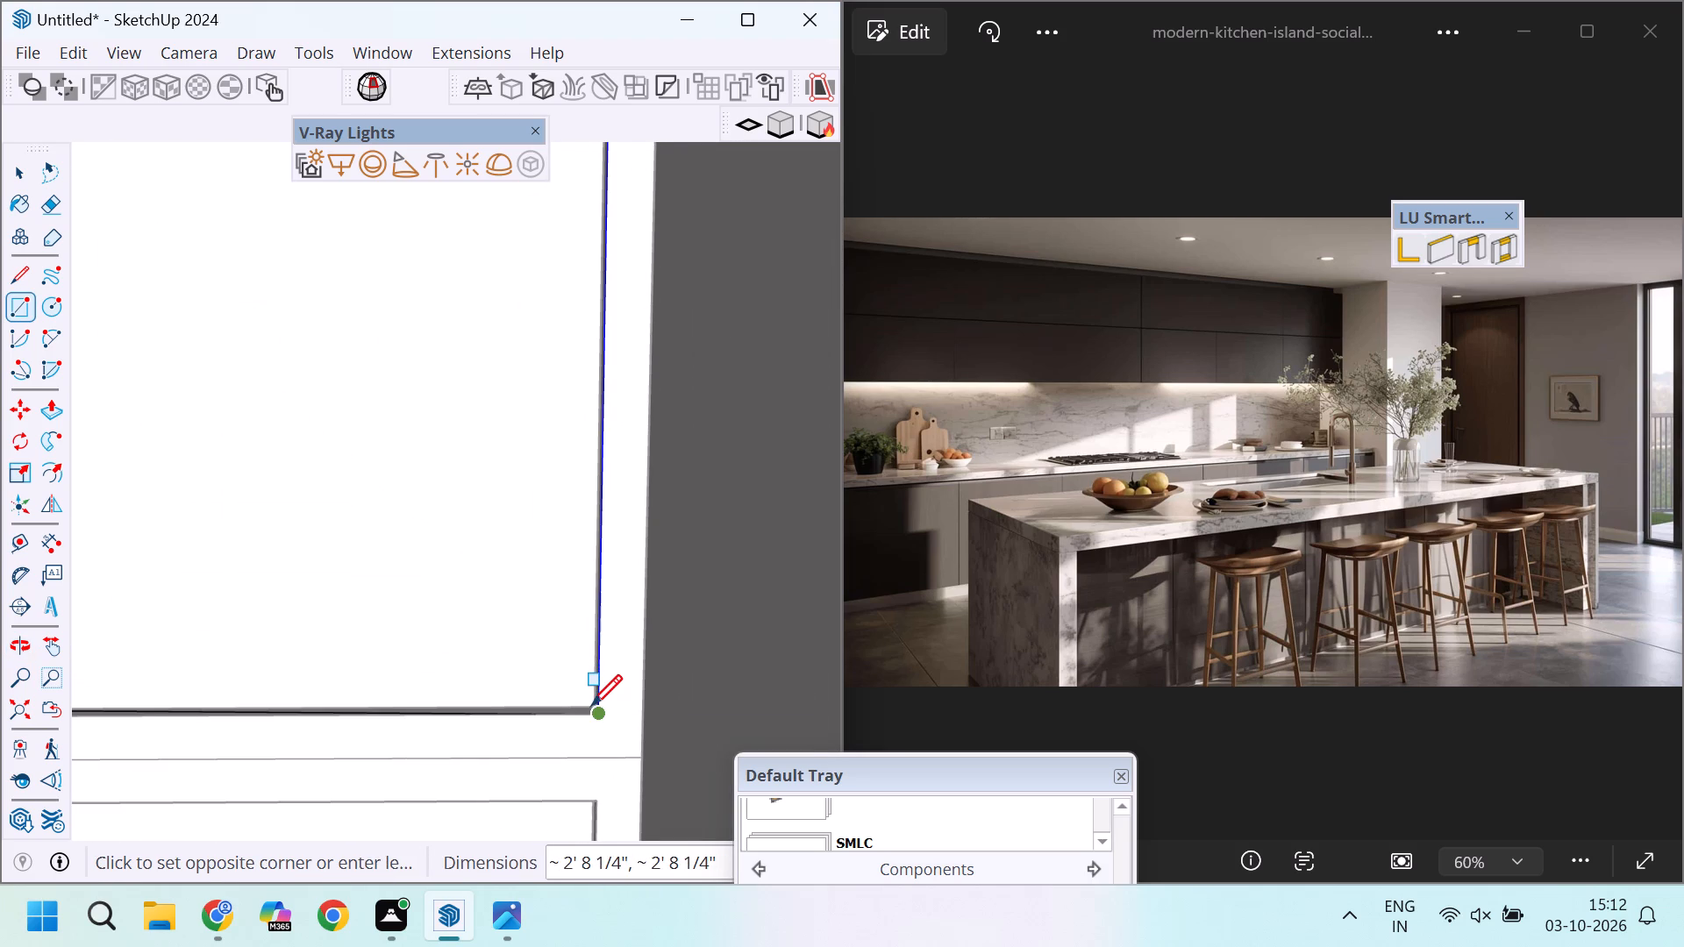
scroll(591, 705, up, 9)
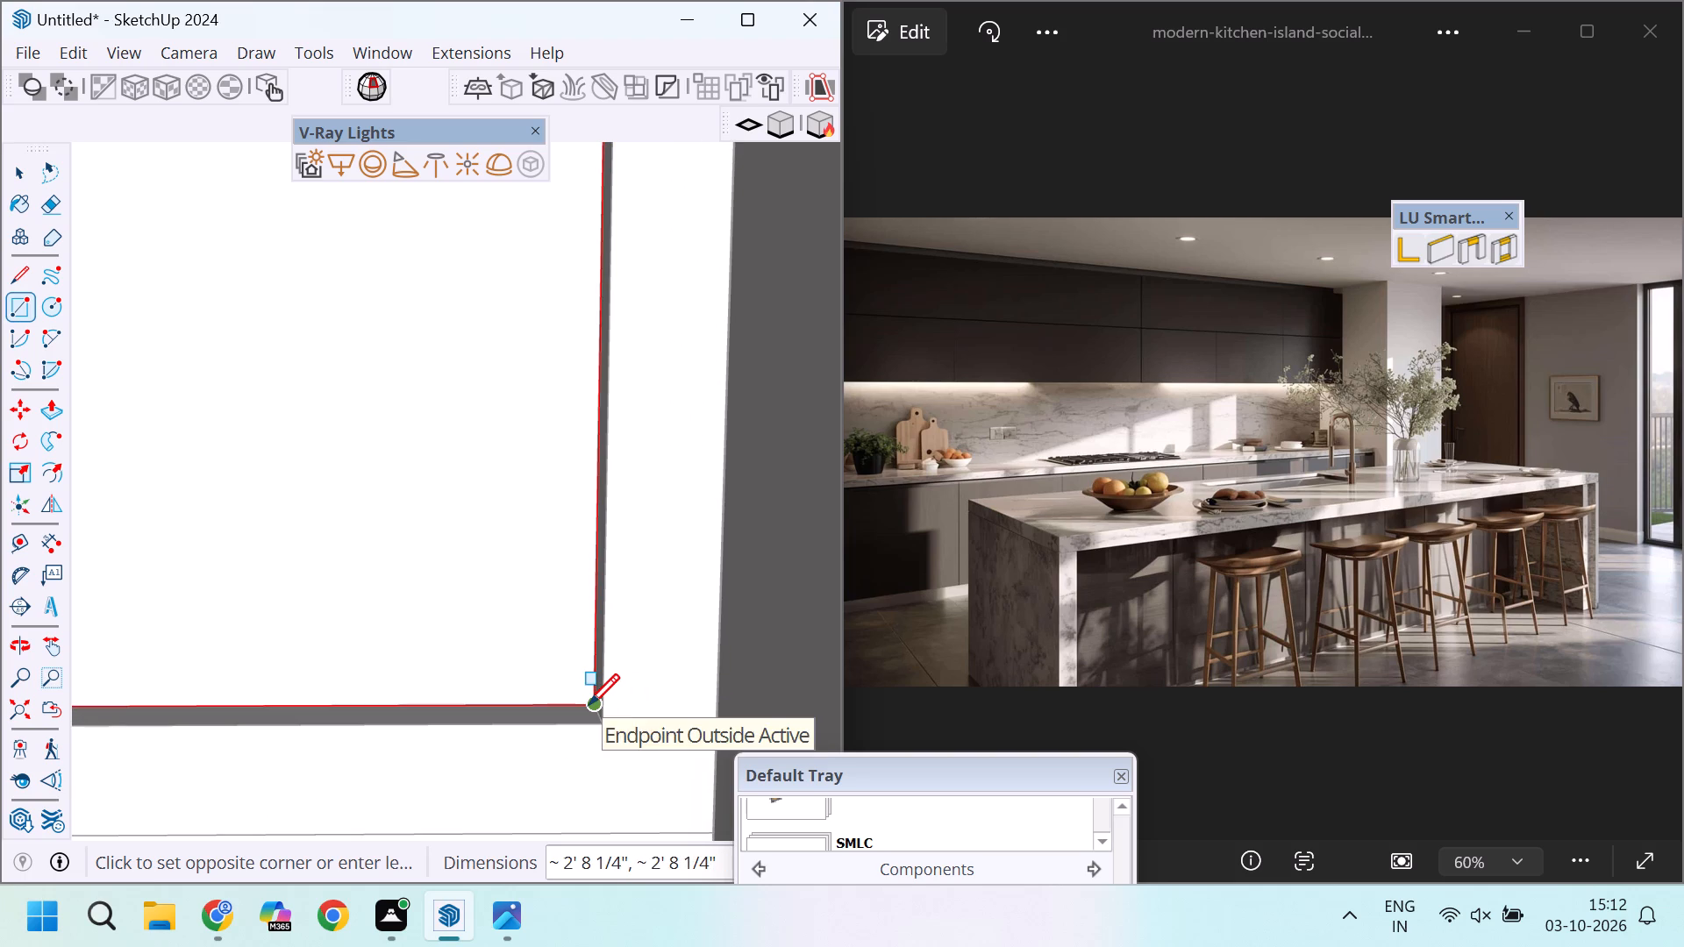
click(589, 704)
scroll(535, 606, down, 20)
scroll(535, 606, down, 7)
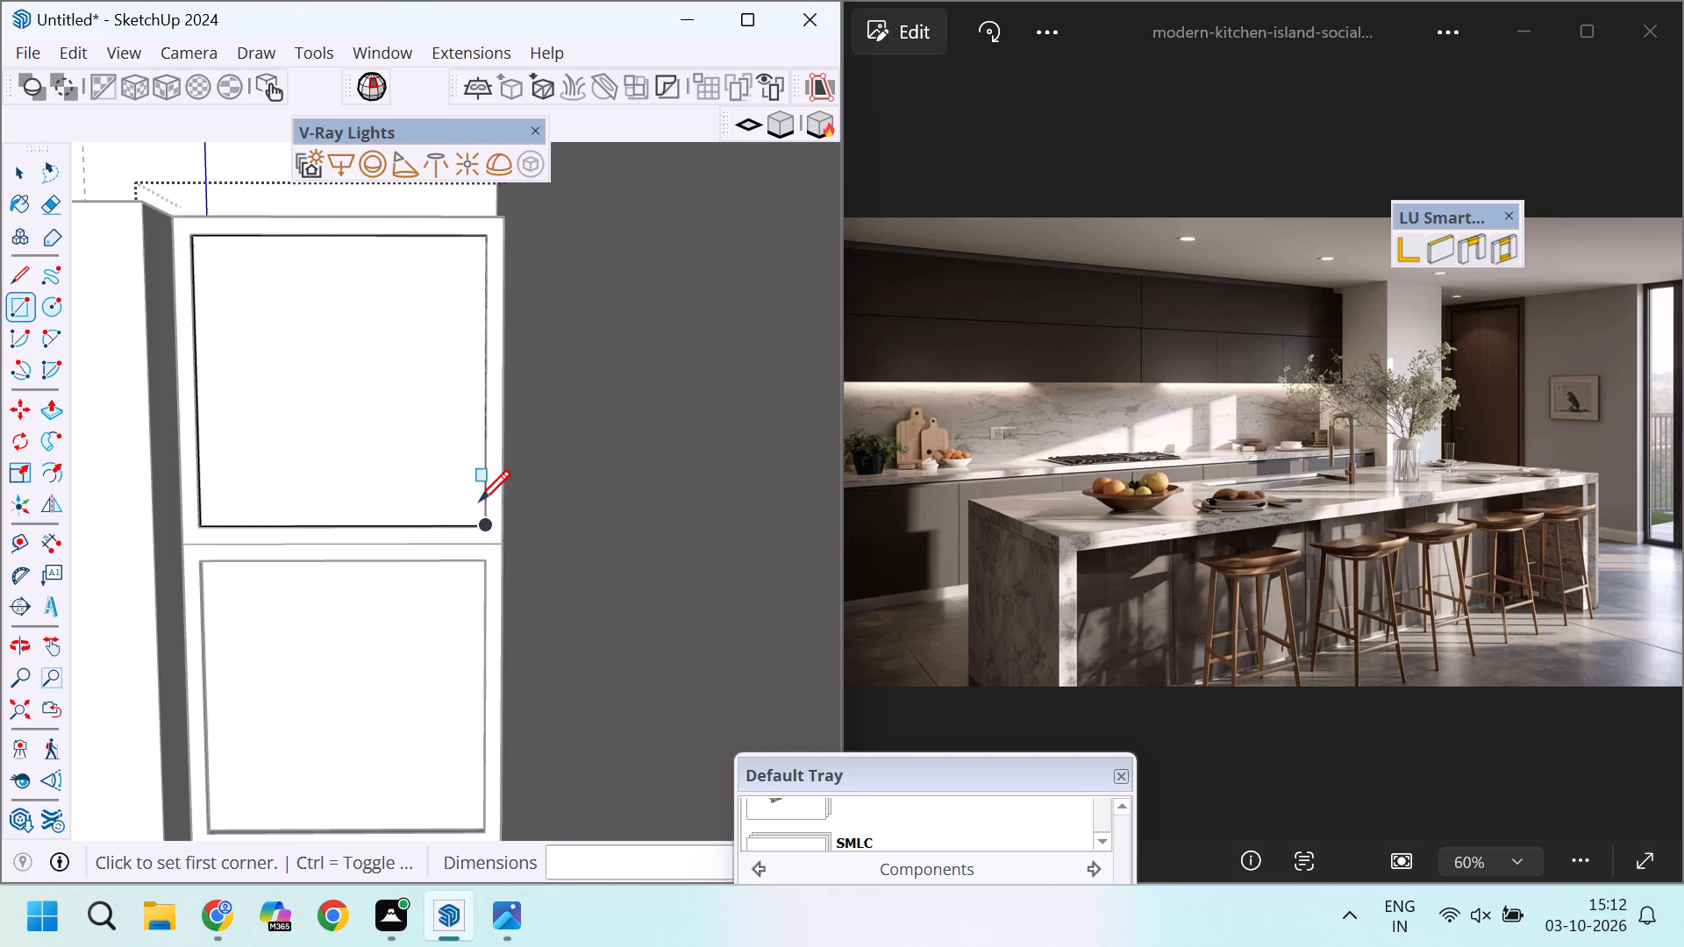
Draw a rectangle about 2' 8 1/4" by 2' 8 1/4" on the cabinet body, matching the middle frame opening.
scroll(484, 497, down, 6)
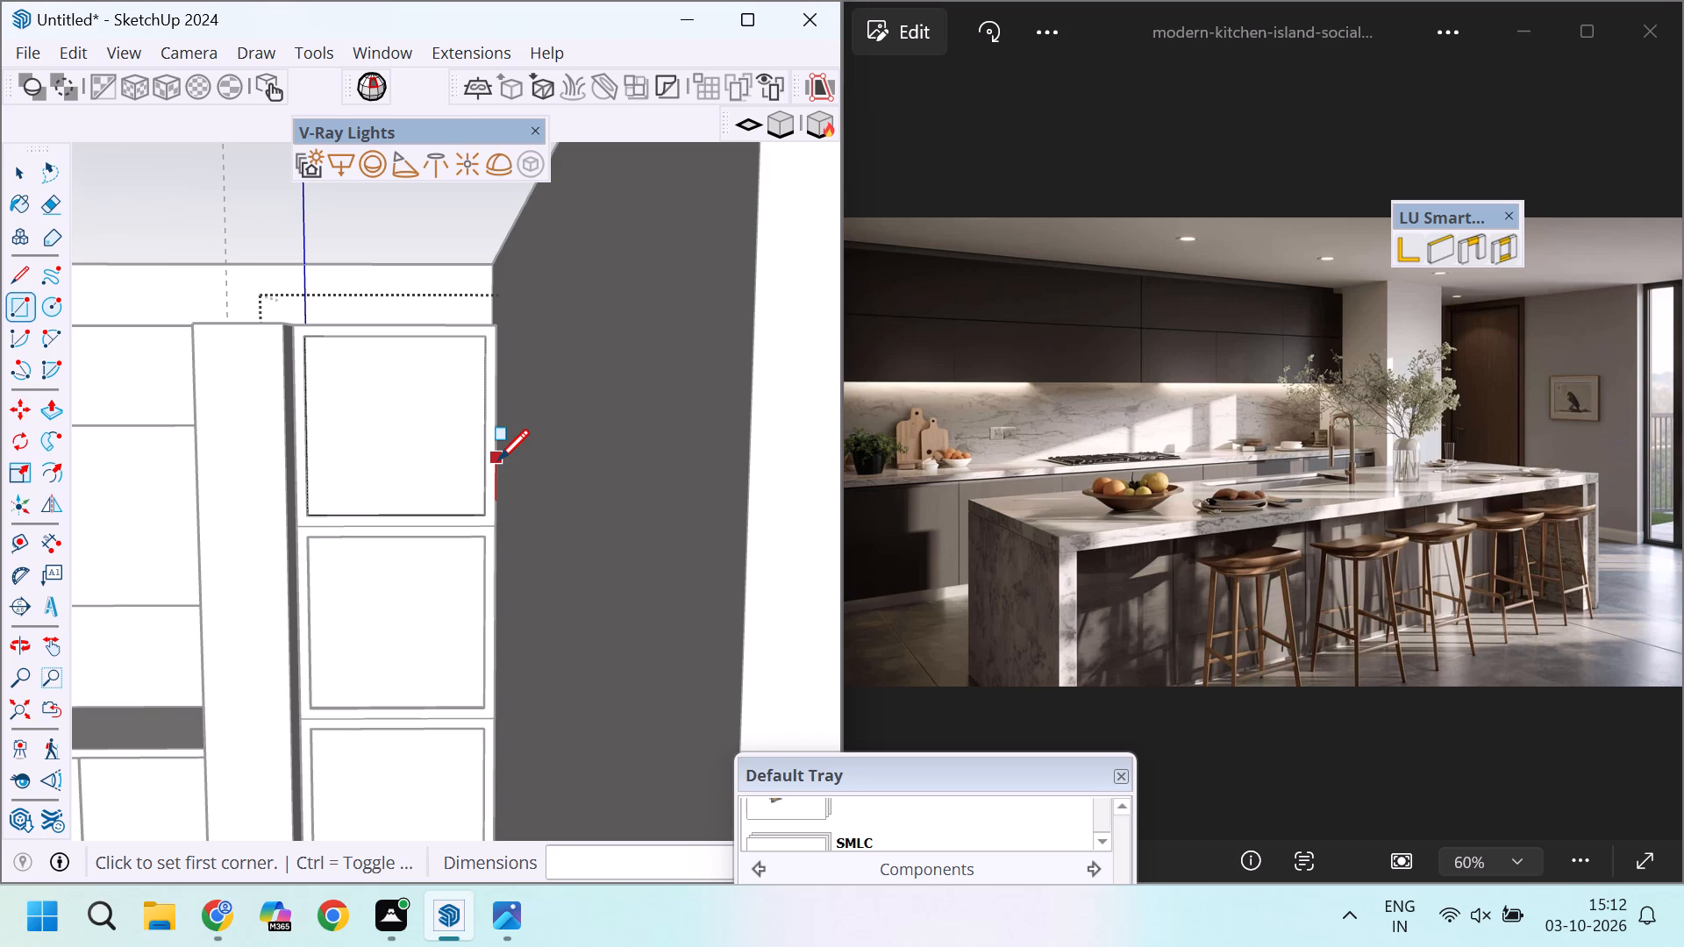
scroll(363, 559, up, 9)
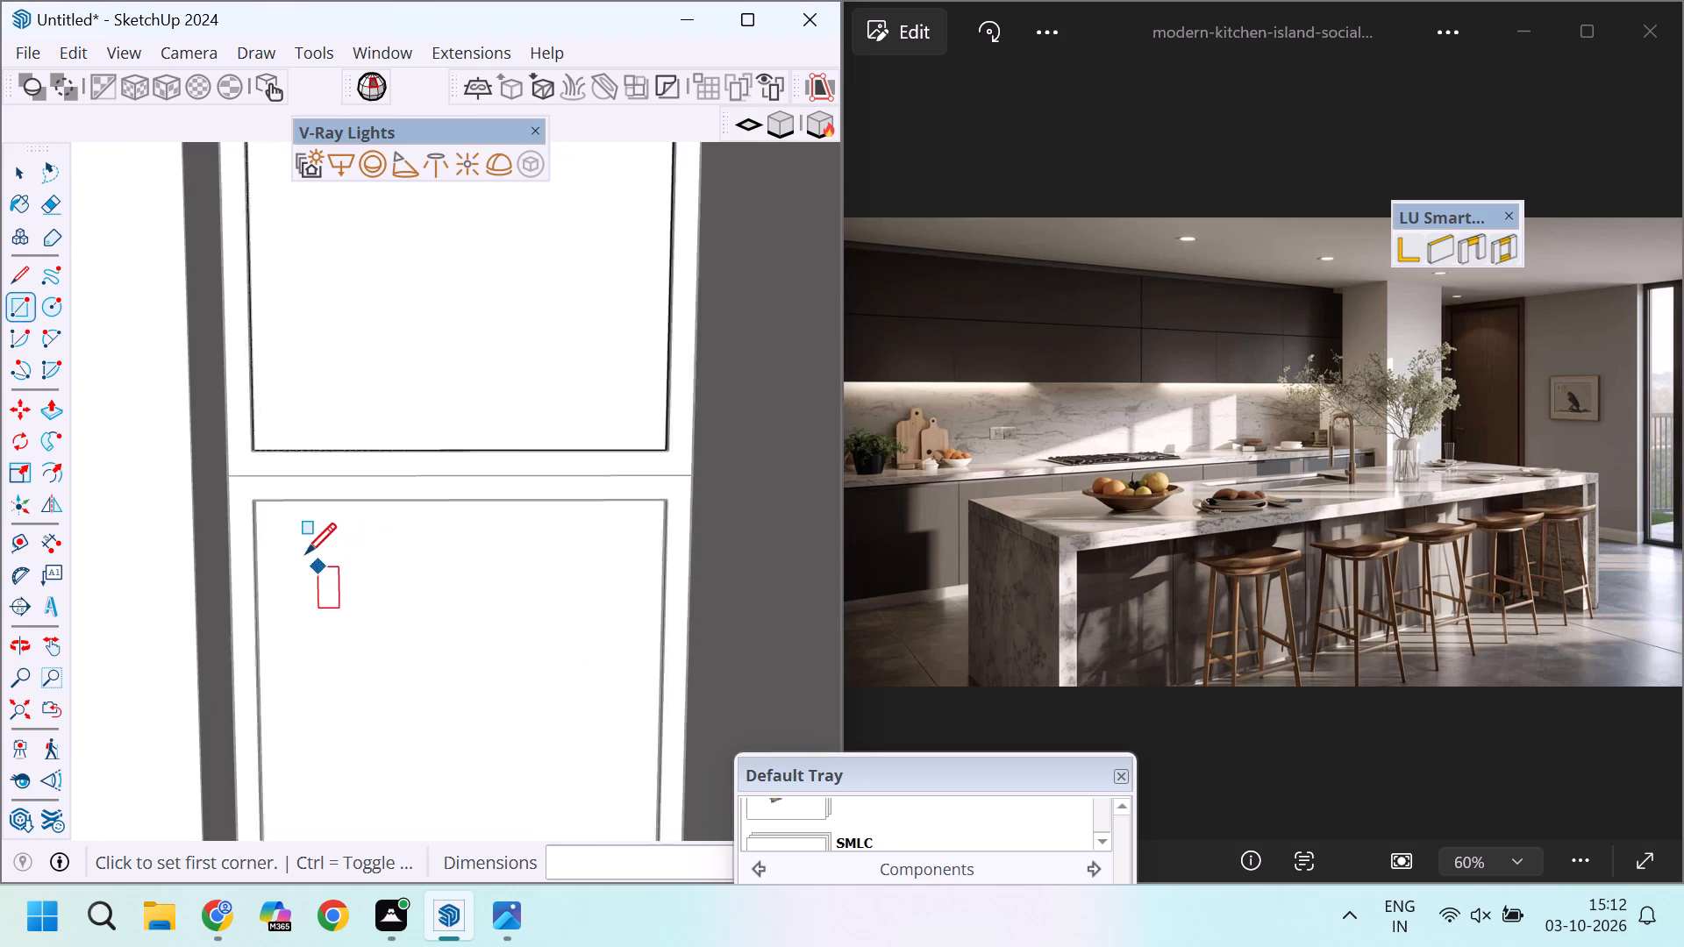
scroll(305, 553, up, 15)
scroll(209, 456, up, 10)
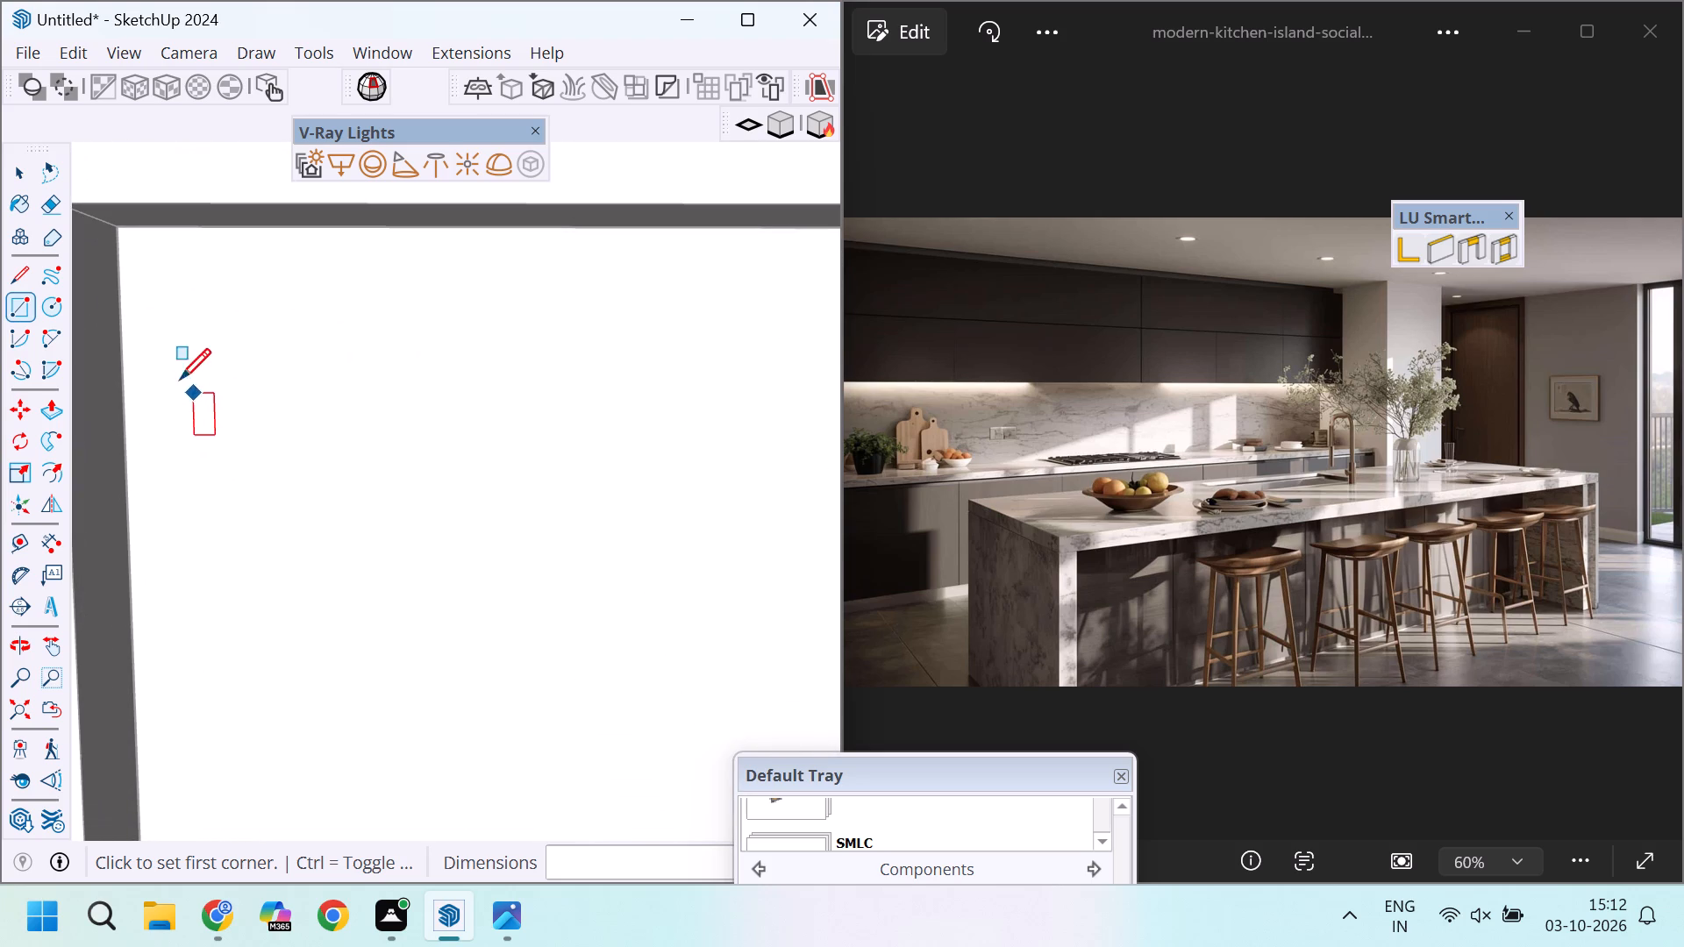
click(120, 235)
scroll(120, 235, down, 9)
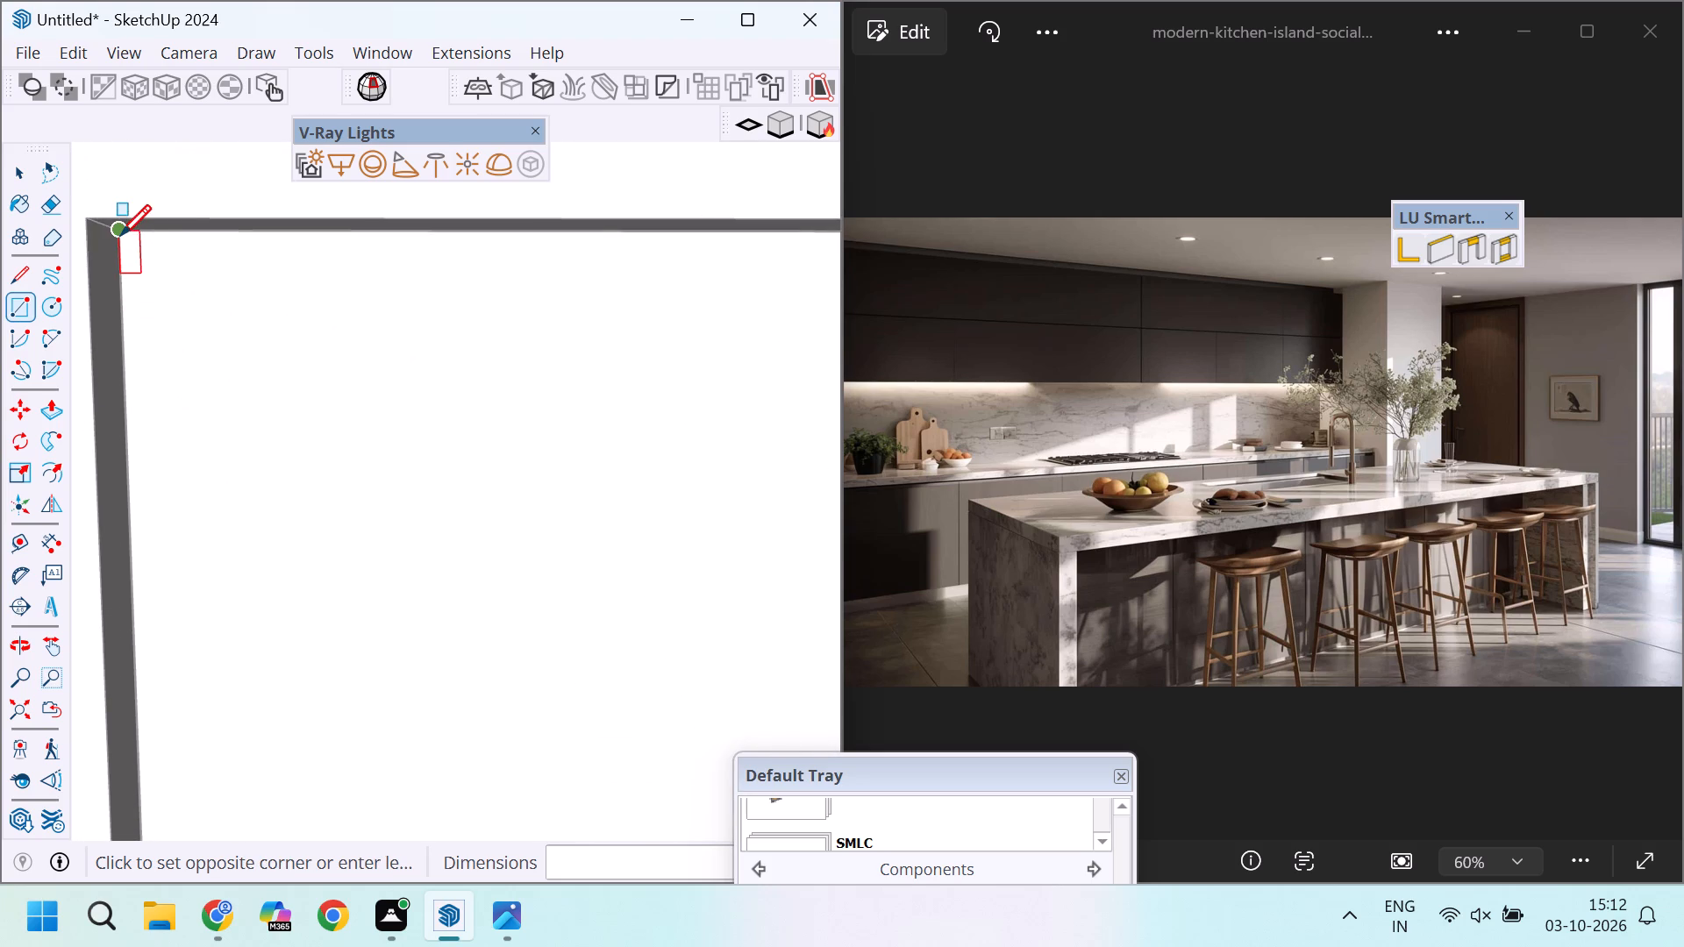
scroll(120, 235, down, 20)
scroll(120, 235, down, 6)
scroll(472, 640, up, 14)
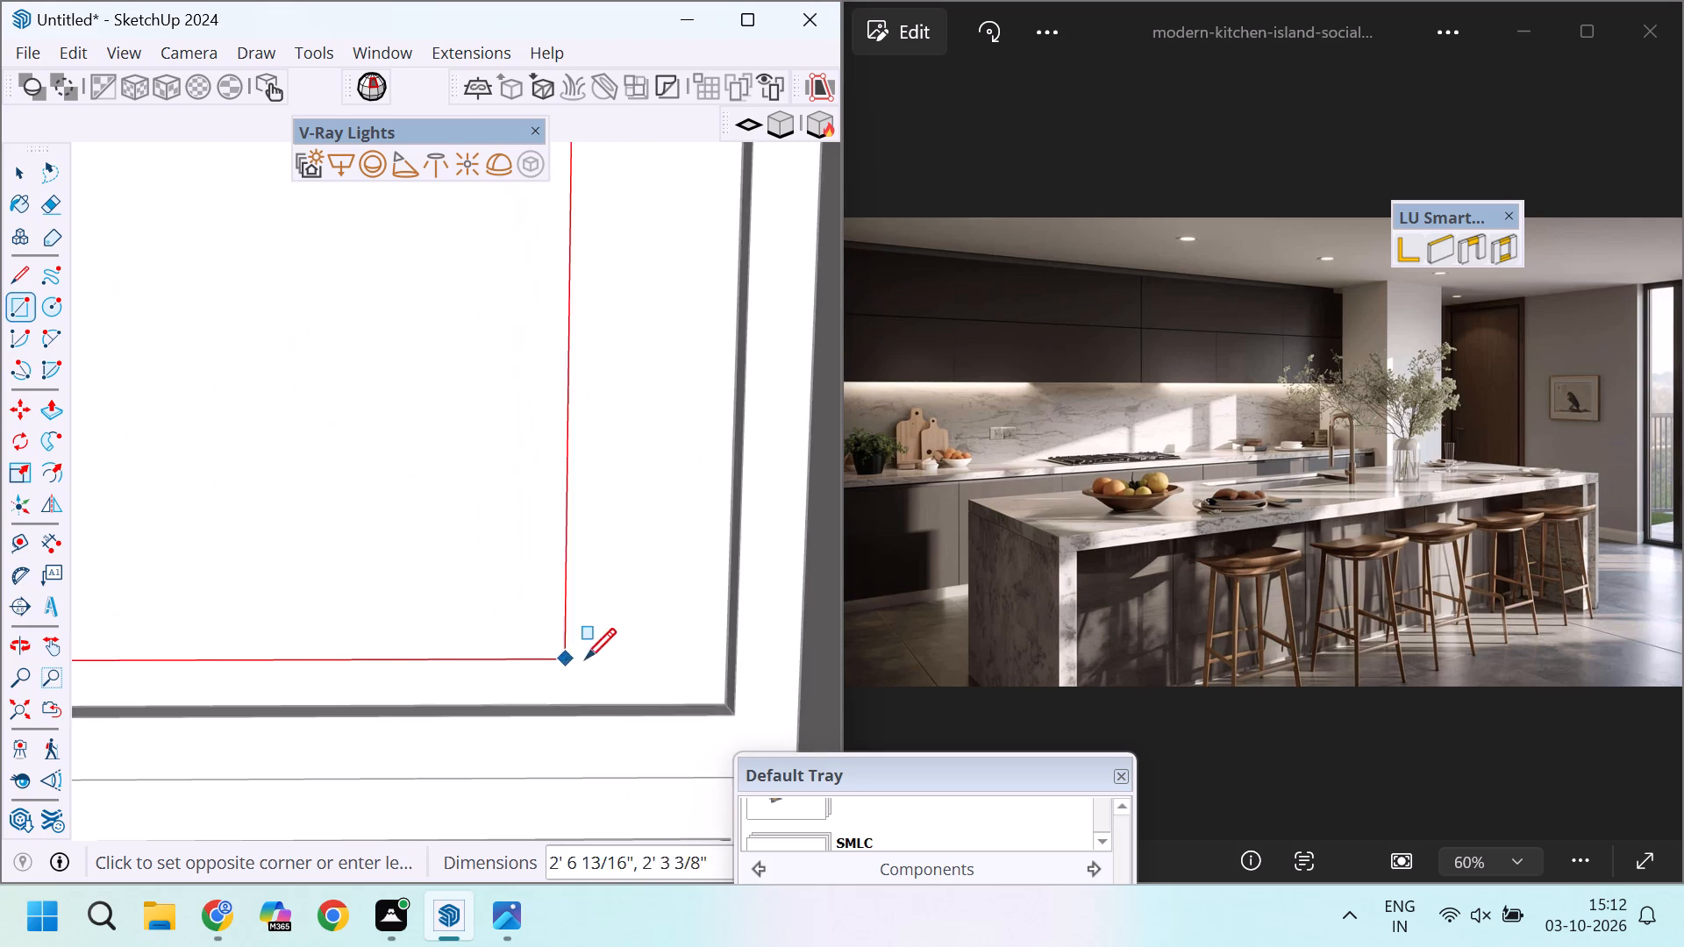
scroll(585, 659, up, 3)
scroll(753, 723, up, 2)
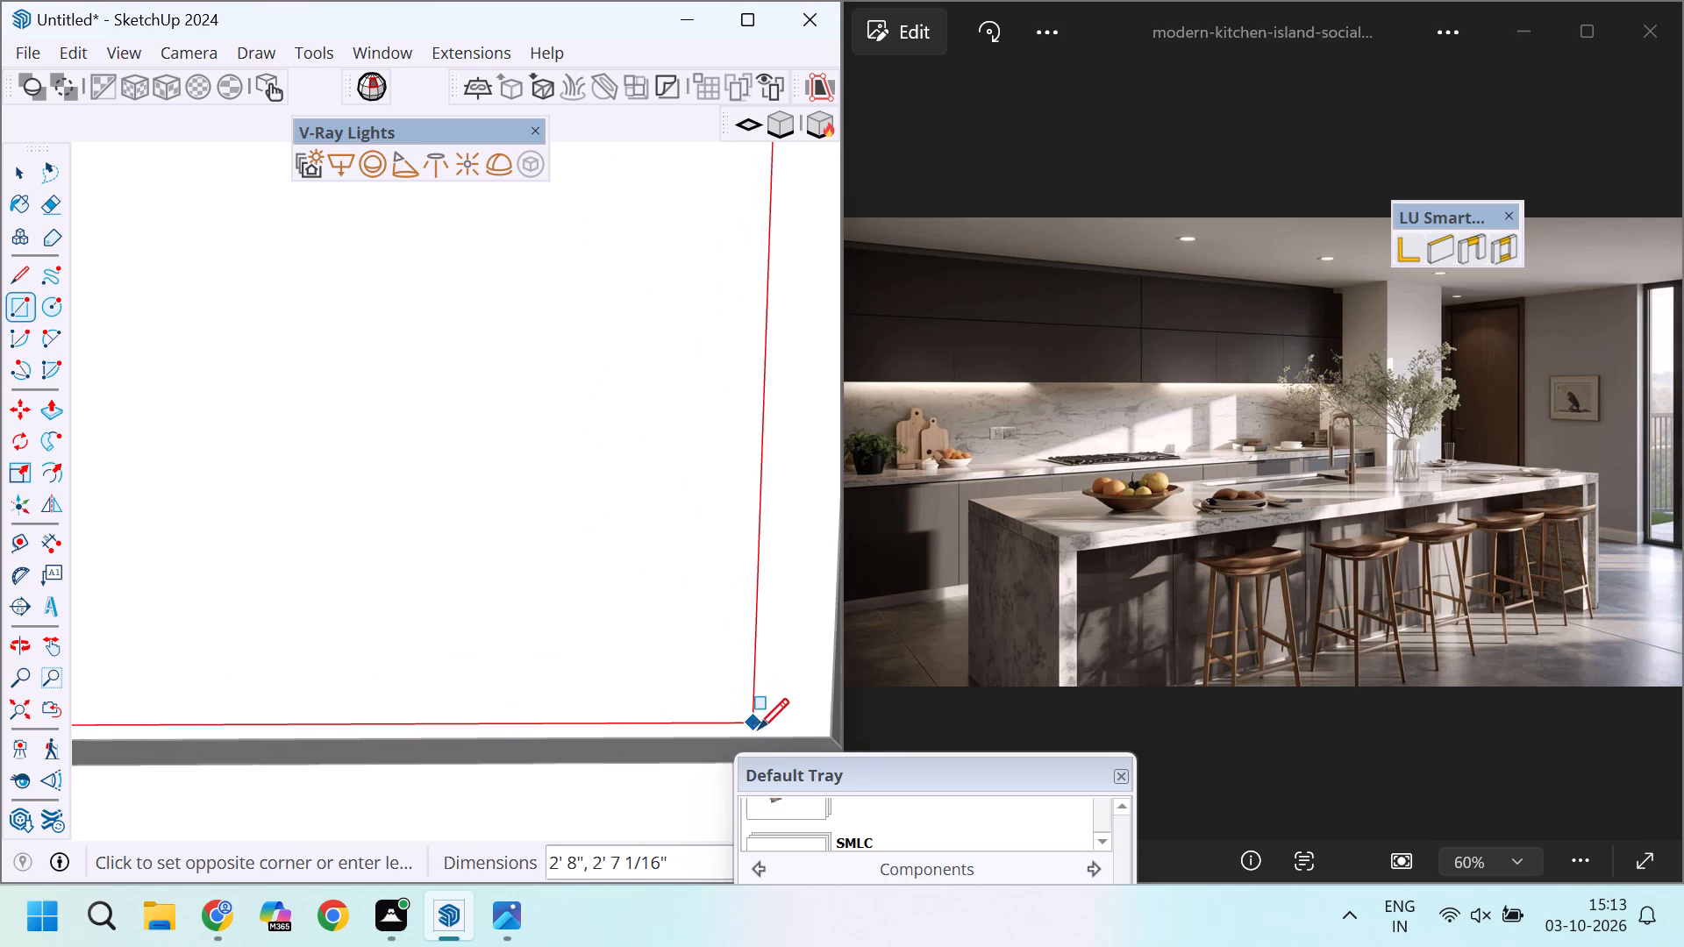
scroll(758, 729, up, 2)
scroll(717, 715, down, 9)
scroll(749, 730, up, 5)
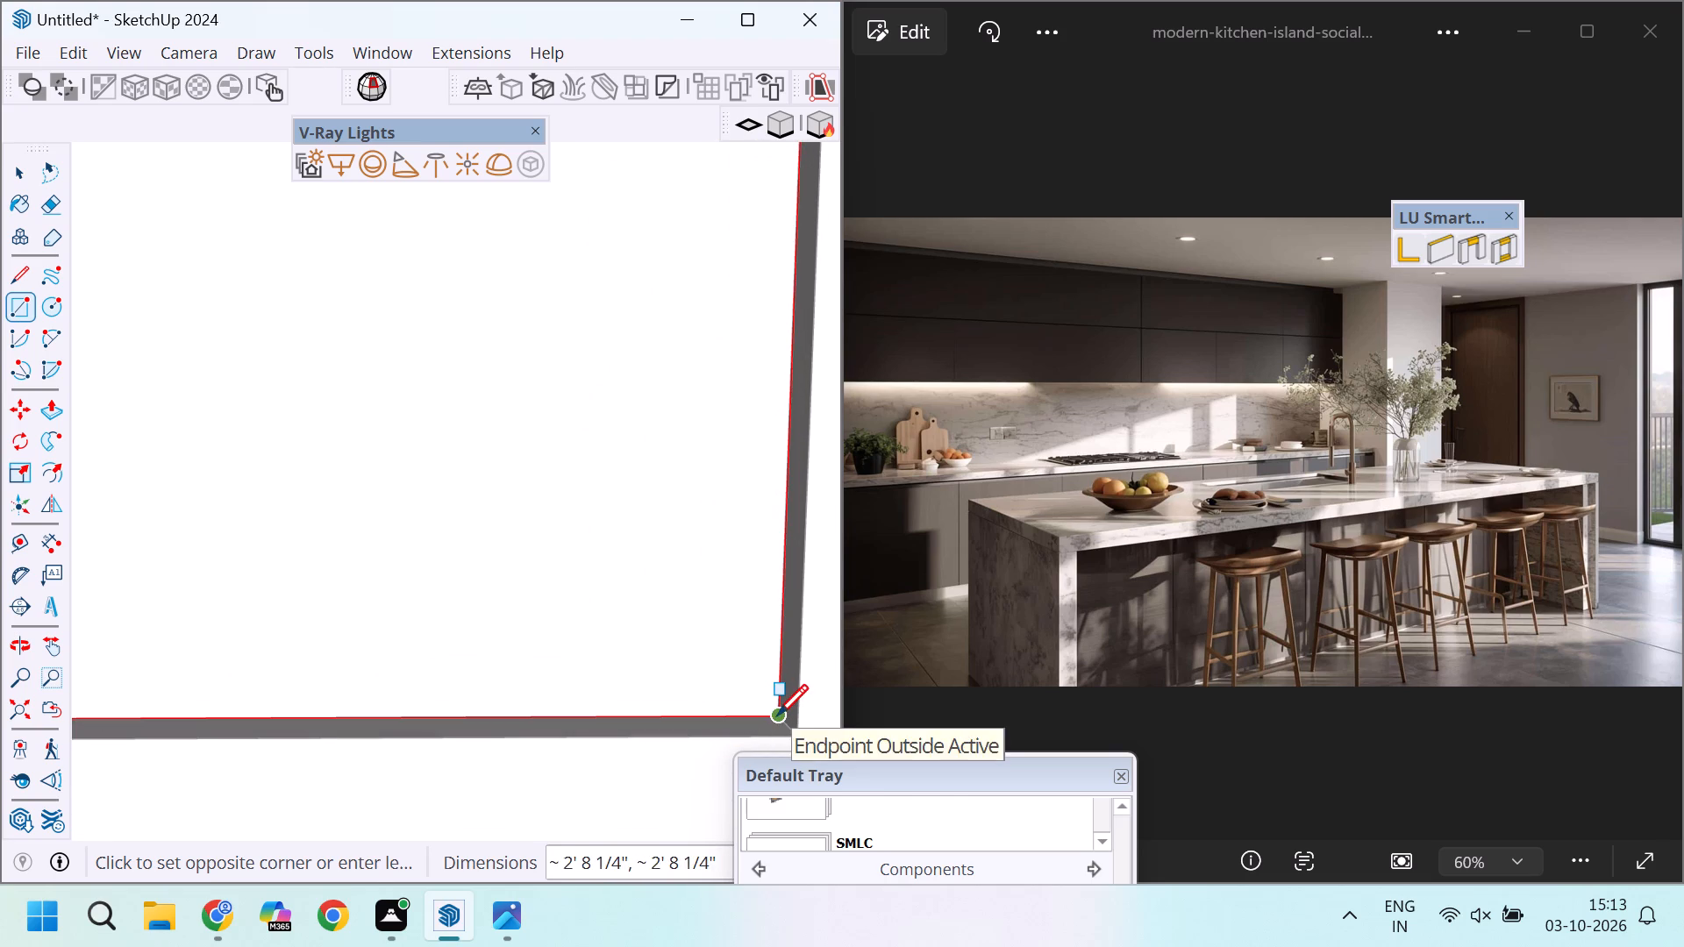
click(777, 715)
Draw a rectangle about 2' 8 1/4" by 2' 8 1/4" on the cabinet body, matching the bottom frame opening.
scroll(646, 588, down, 20)
scroll(646, 588, down, 6)
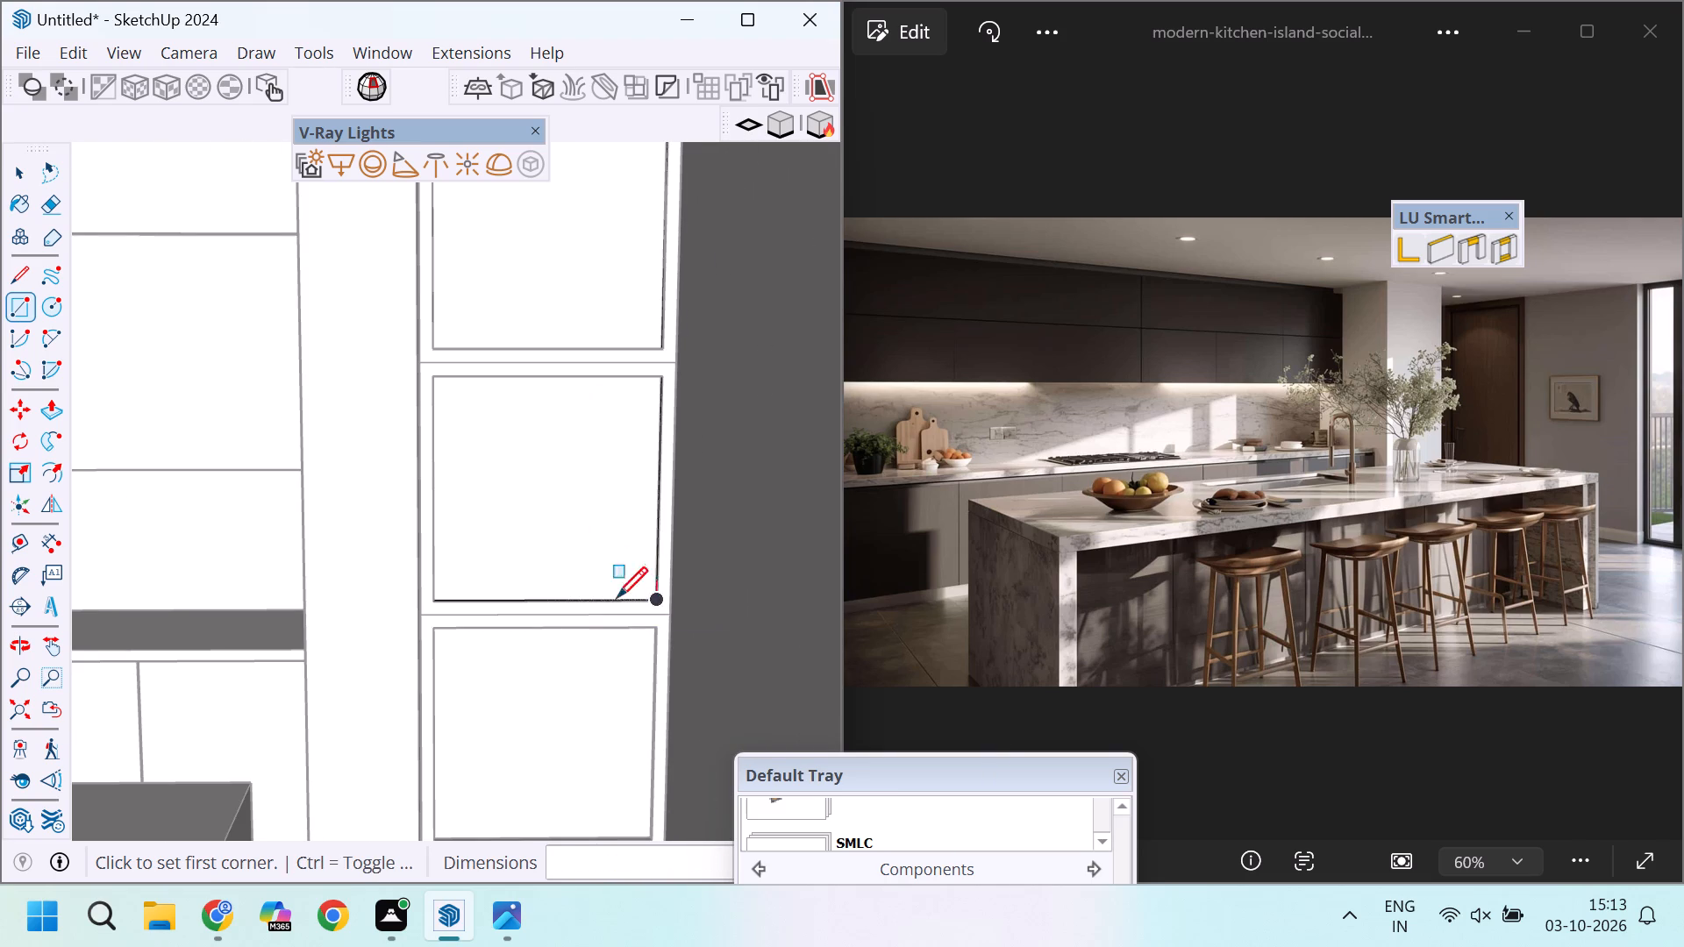
scroll(562, 665, up, 16)
scroll(396, 671, up, 1)
middle_drag(396, 672, 336, 599)
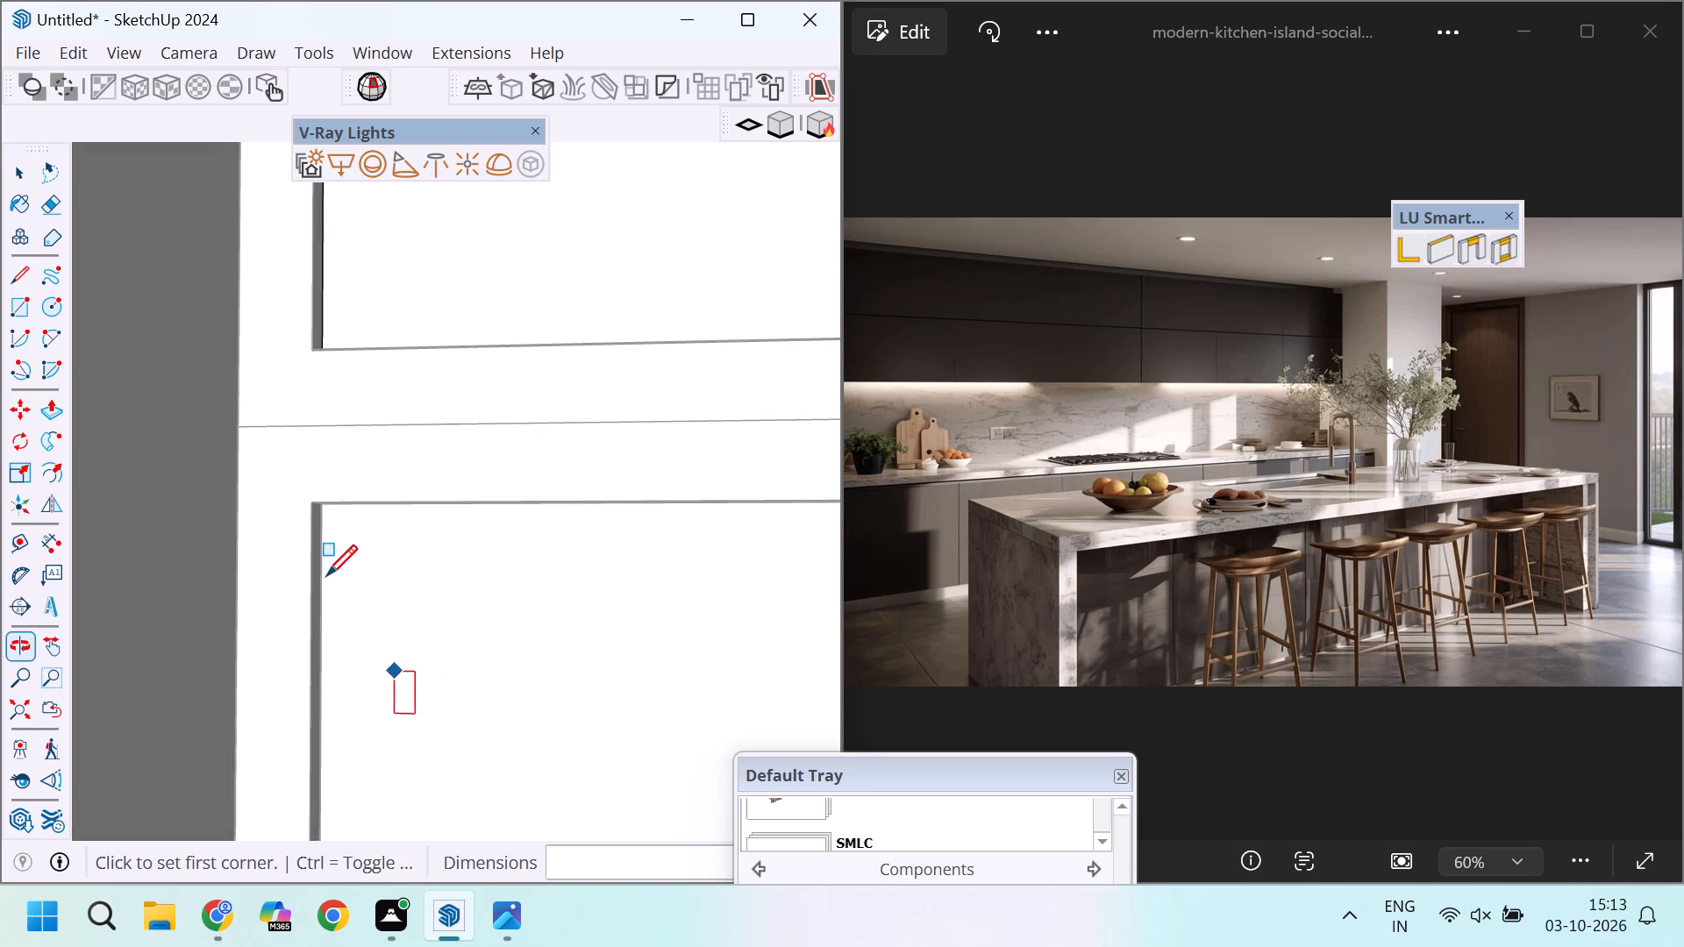
scroll(326, 550, up, 17)
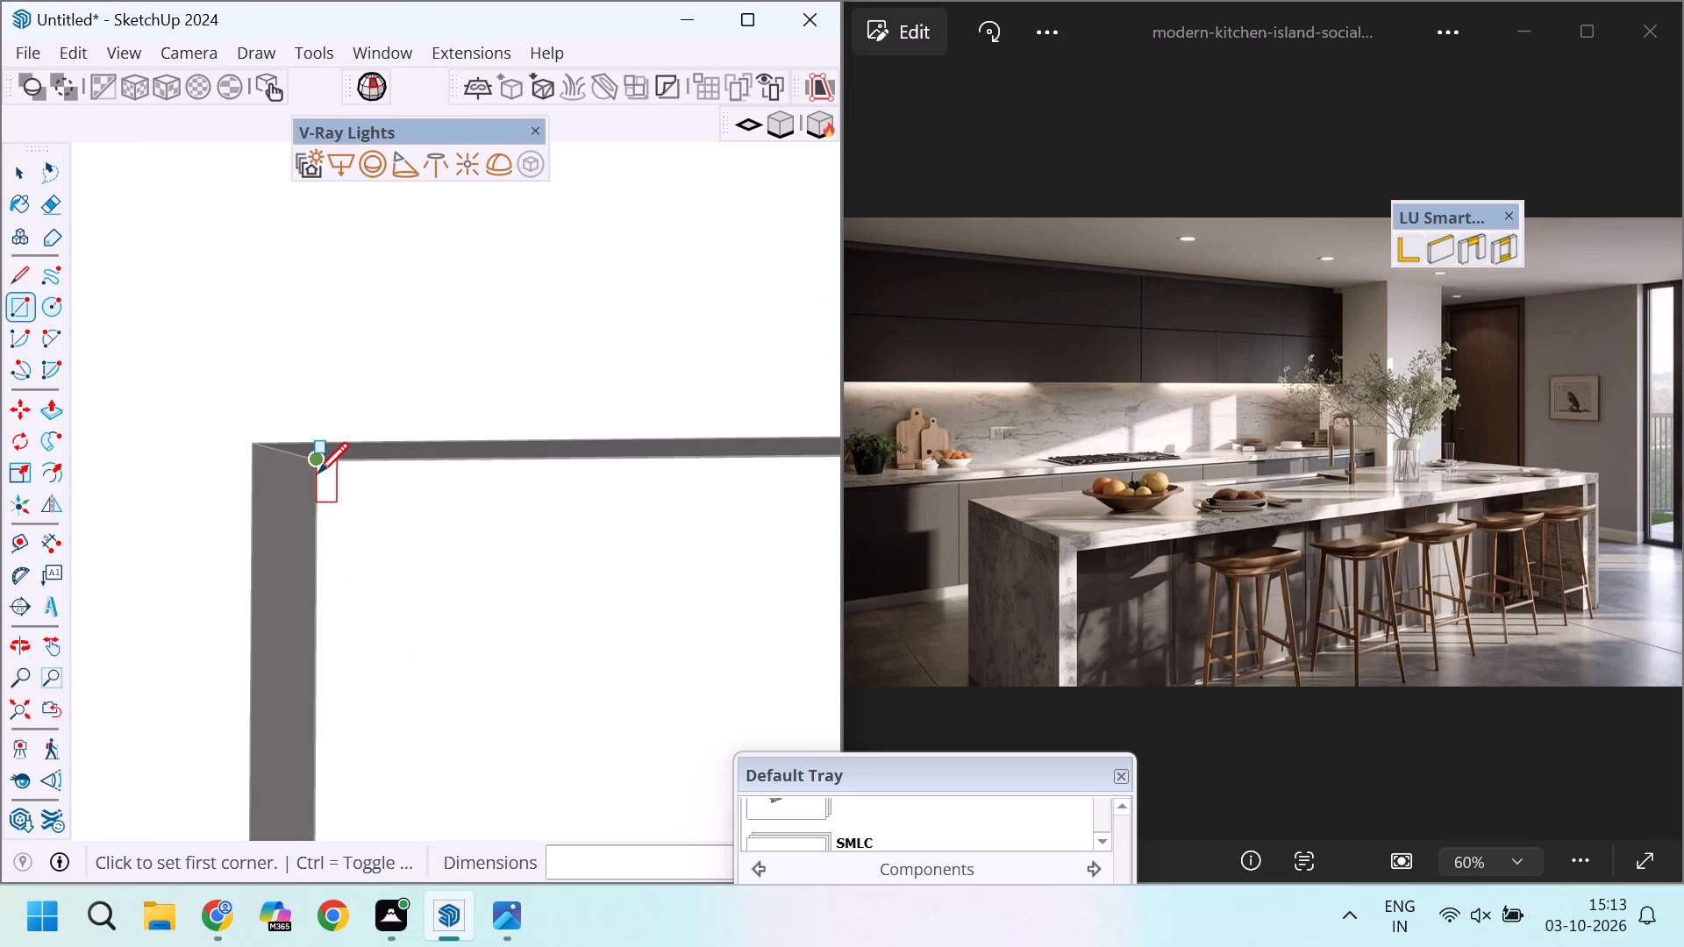
click(318, 473)
scroll(318, 473, down, 7)
scroll(318, 473, down, 18)
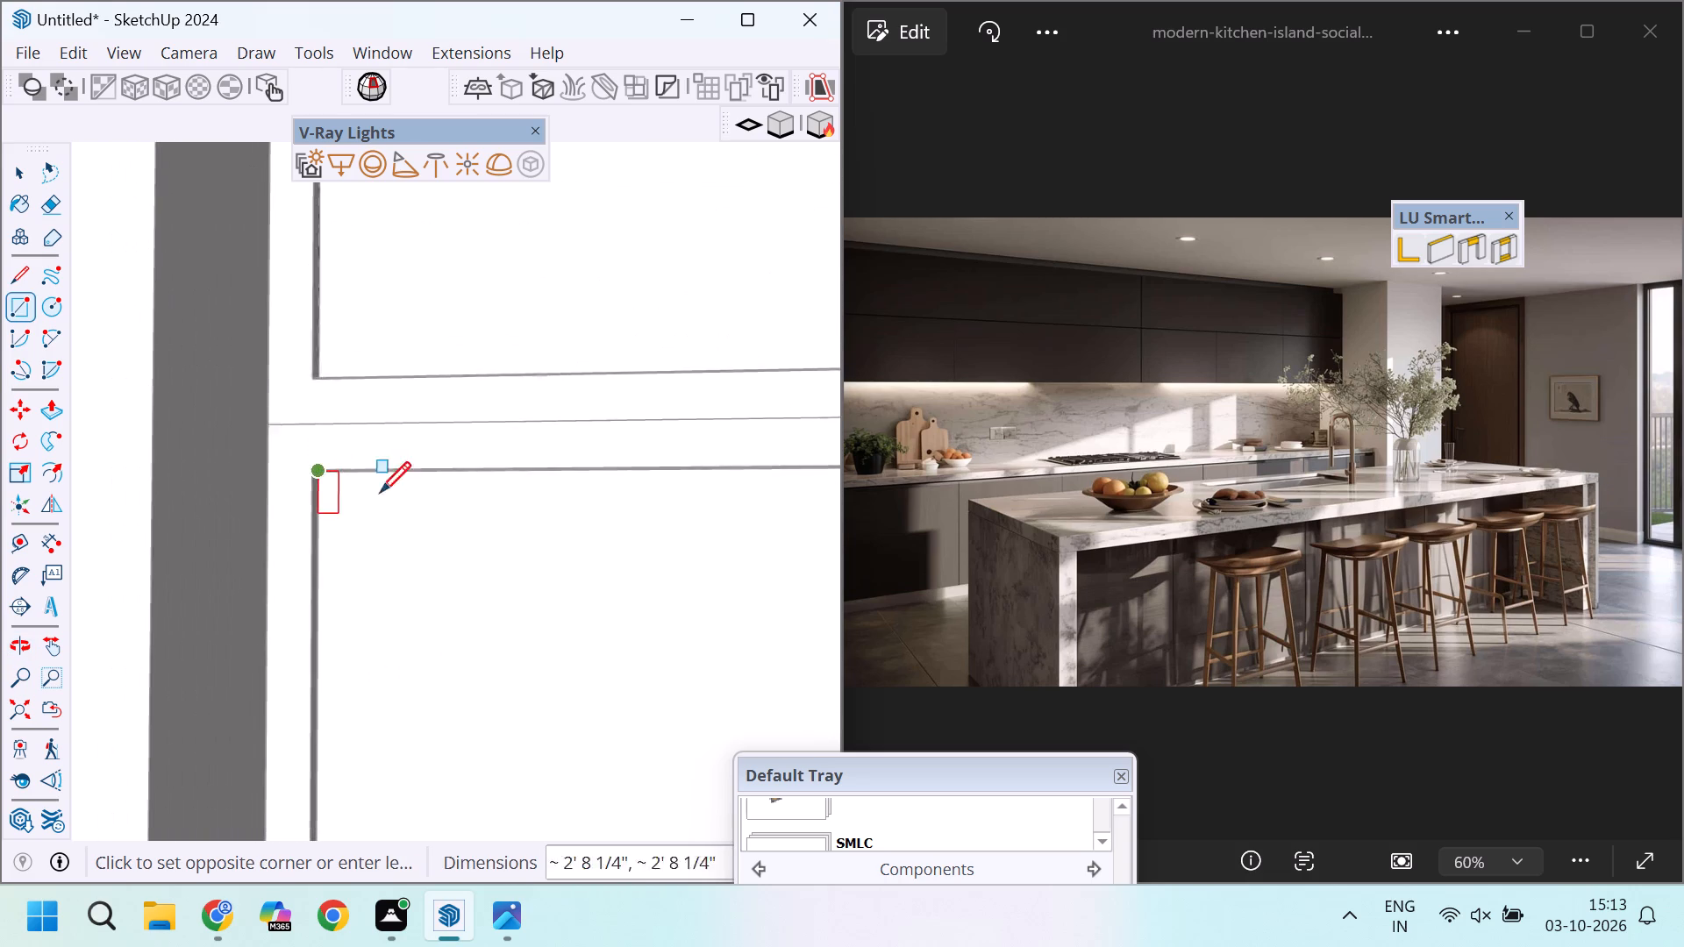
scroll(518, 509, down, 14)
scroll(602, 599, up, 19)
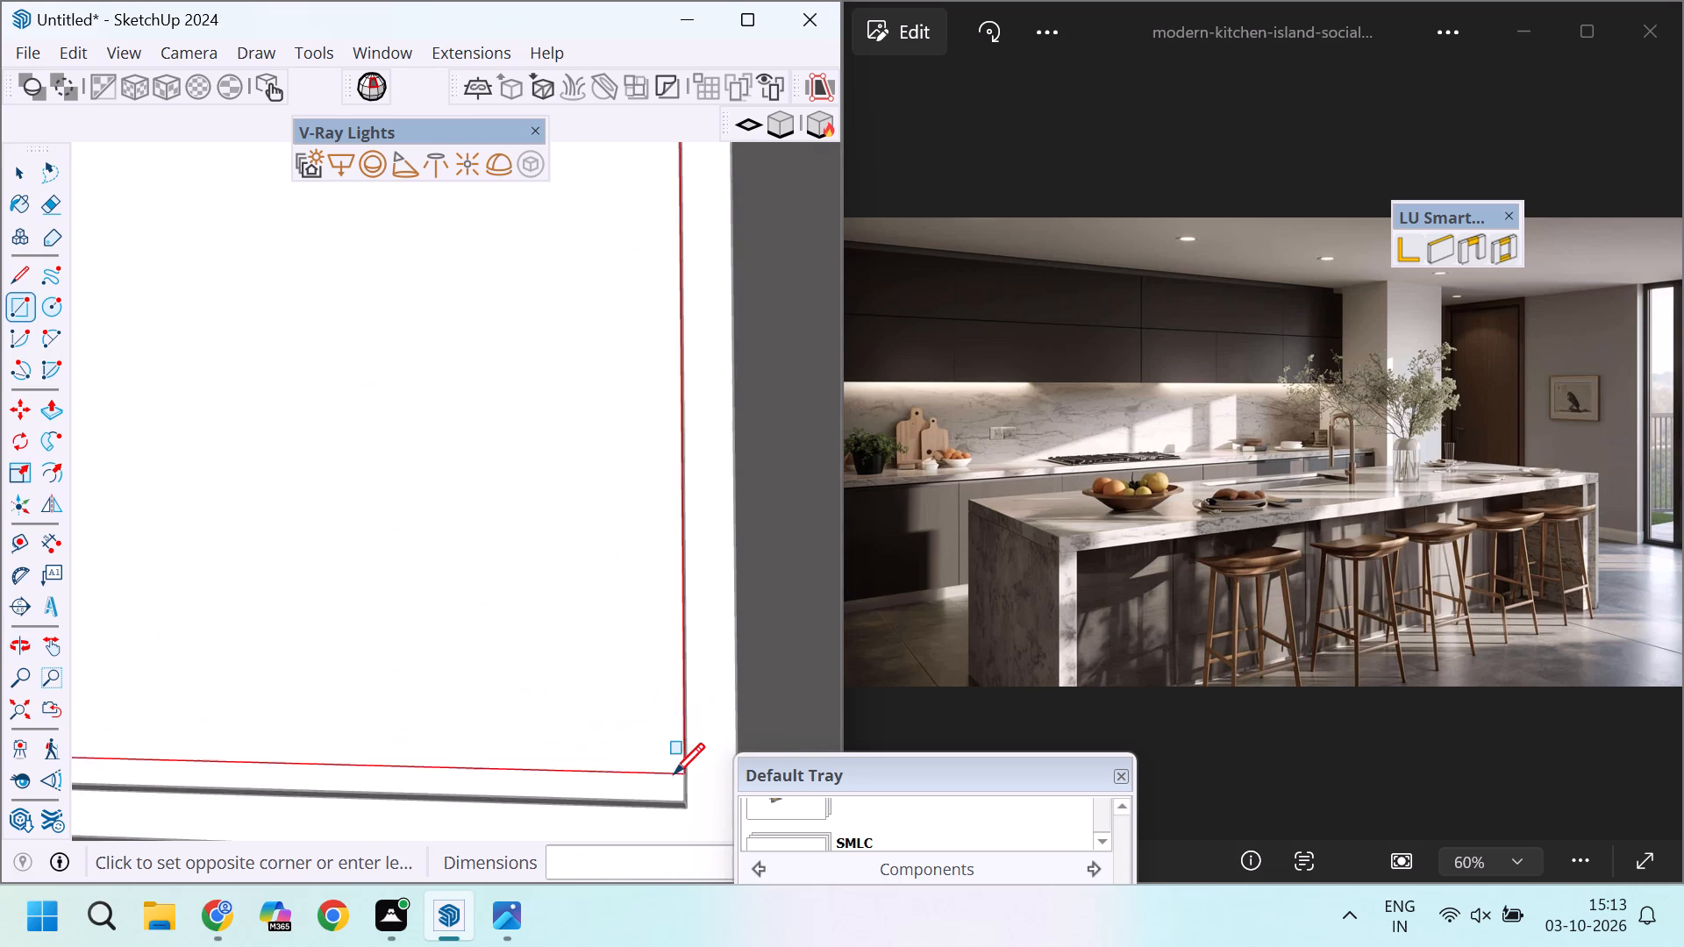
scroll(674, 773, up, 2)
middle_drag(674, 787, 703, 819)
scroll(464, 606, down, 12)
middle_drag(494, 642, 559, 716)
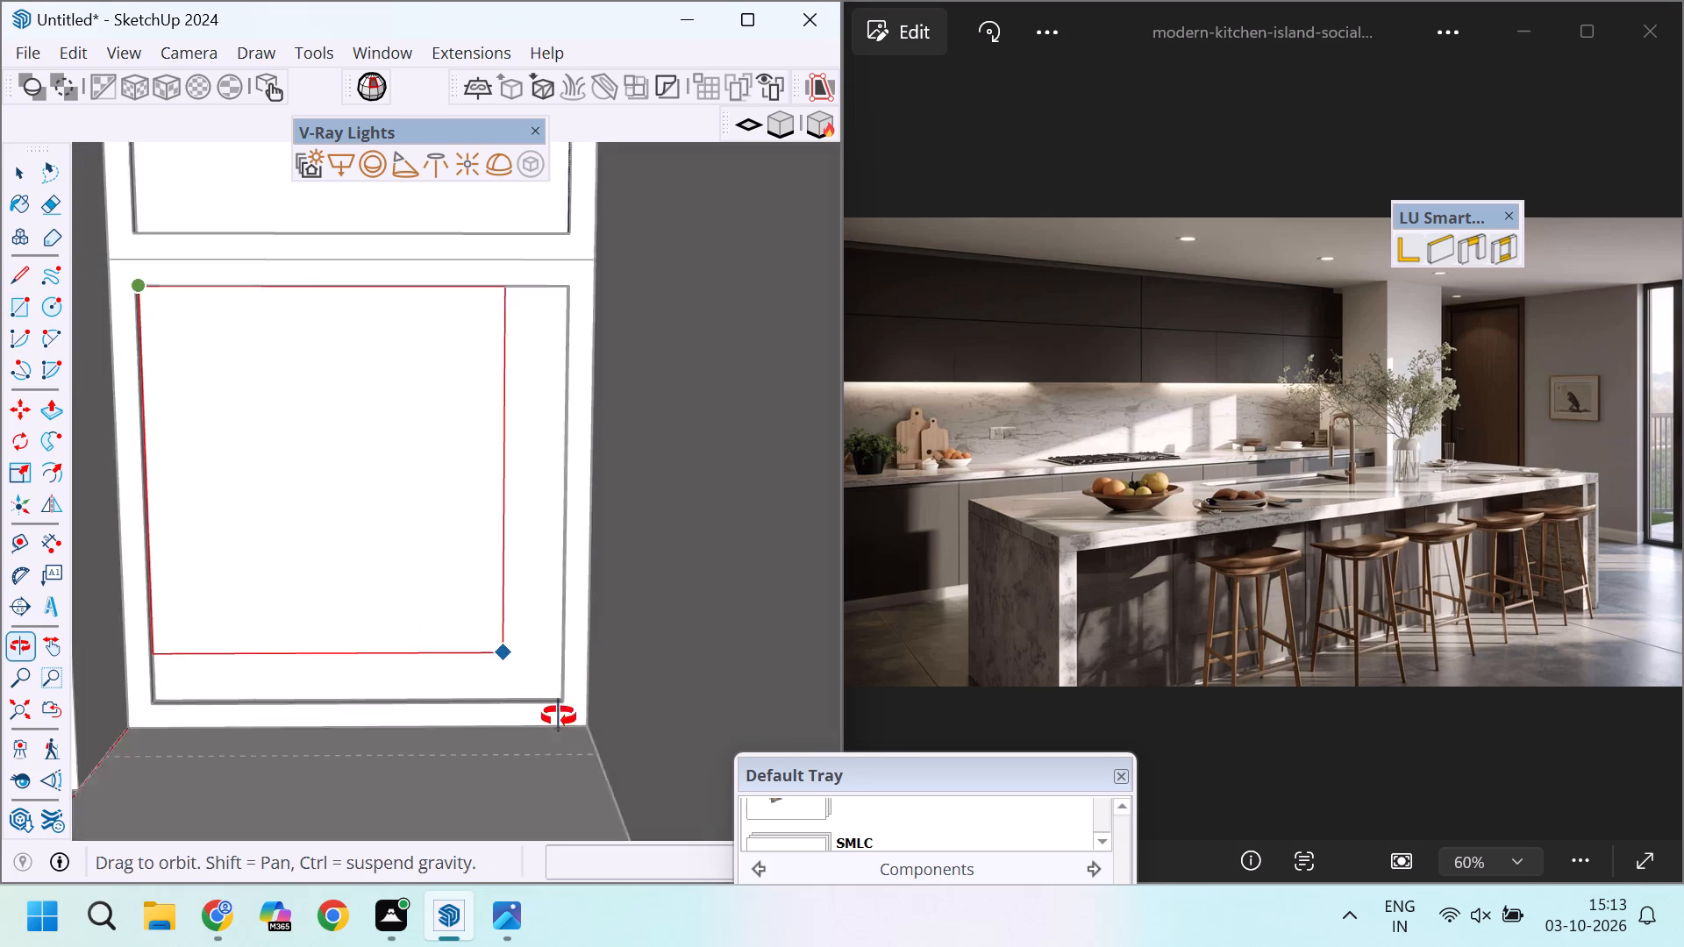
middle_drag(559, 716, 589, 762)
scroll(589, 762, up, 12)
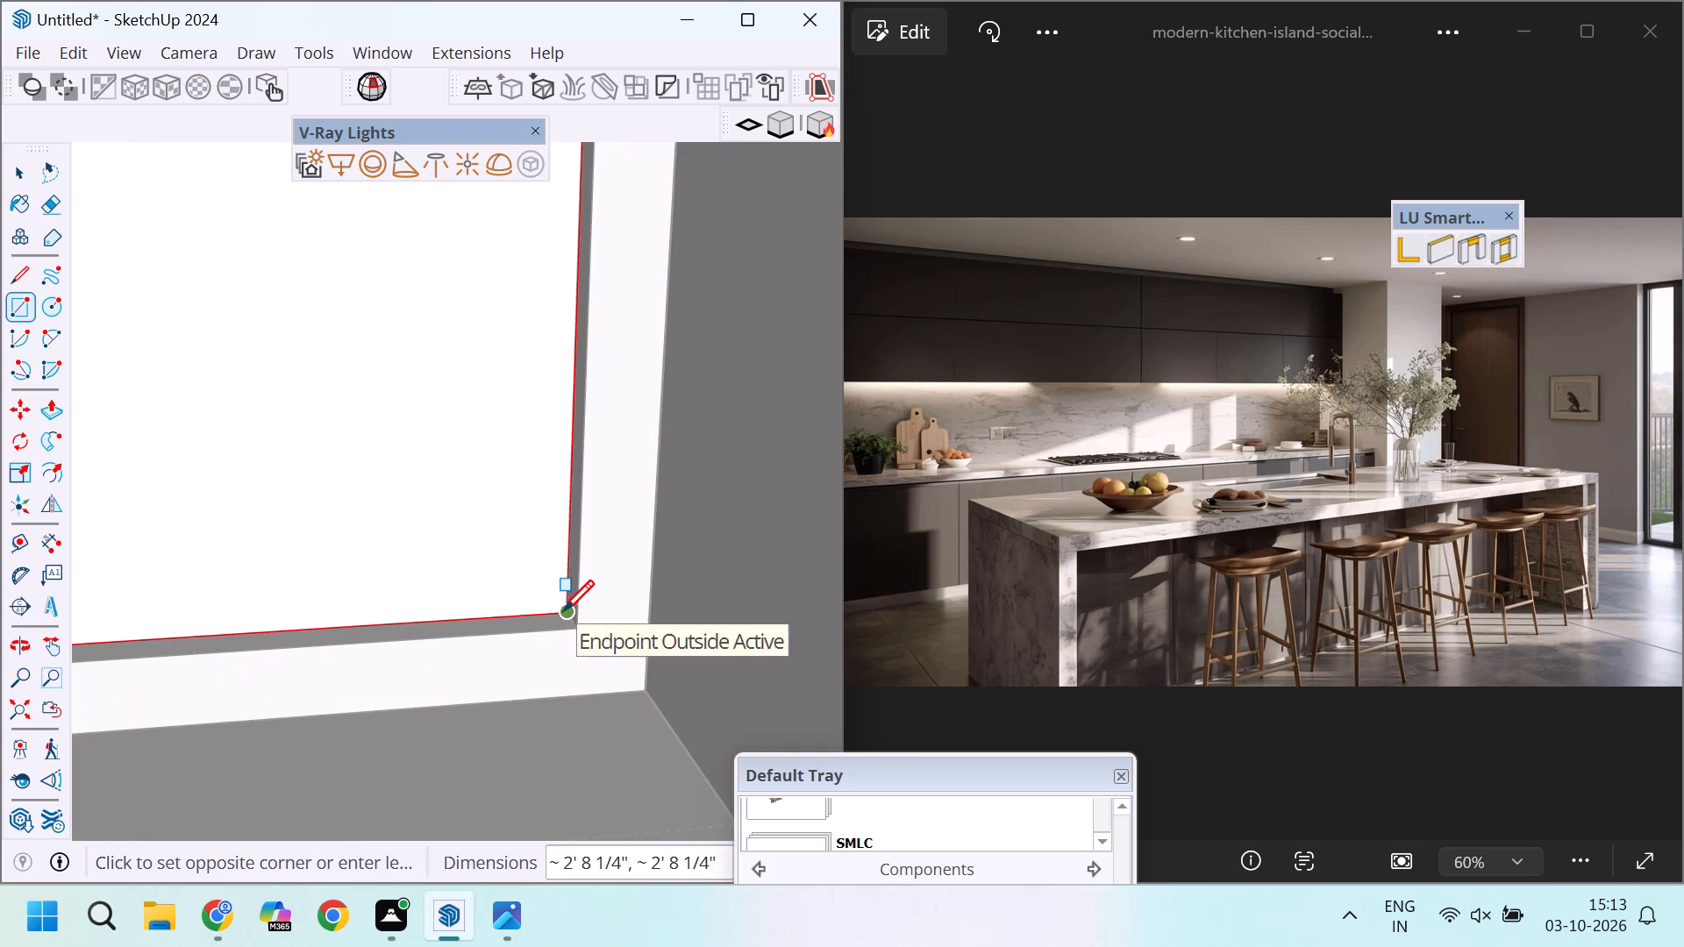
click(563, 610)
Push the bottom opening's rectangle 1' 4" back into the cabinet body to hollow out the compartment.
scroll(483, 597, down, 20)
scroll(483, 597, down, 6)
scroll(398, 508, up, 5)
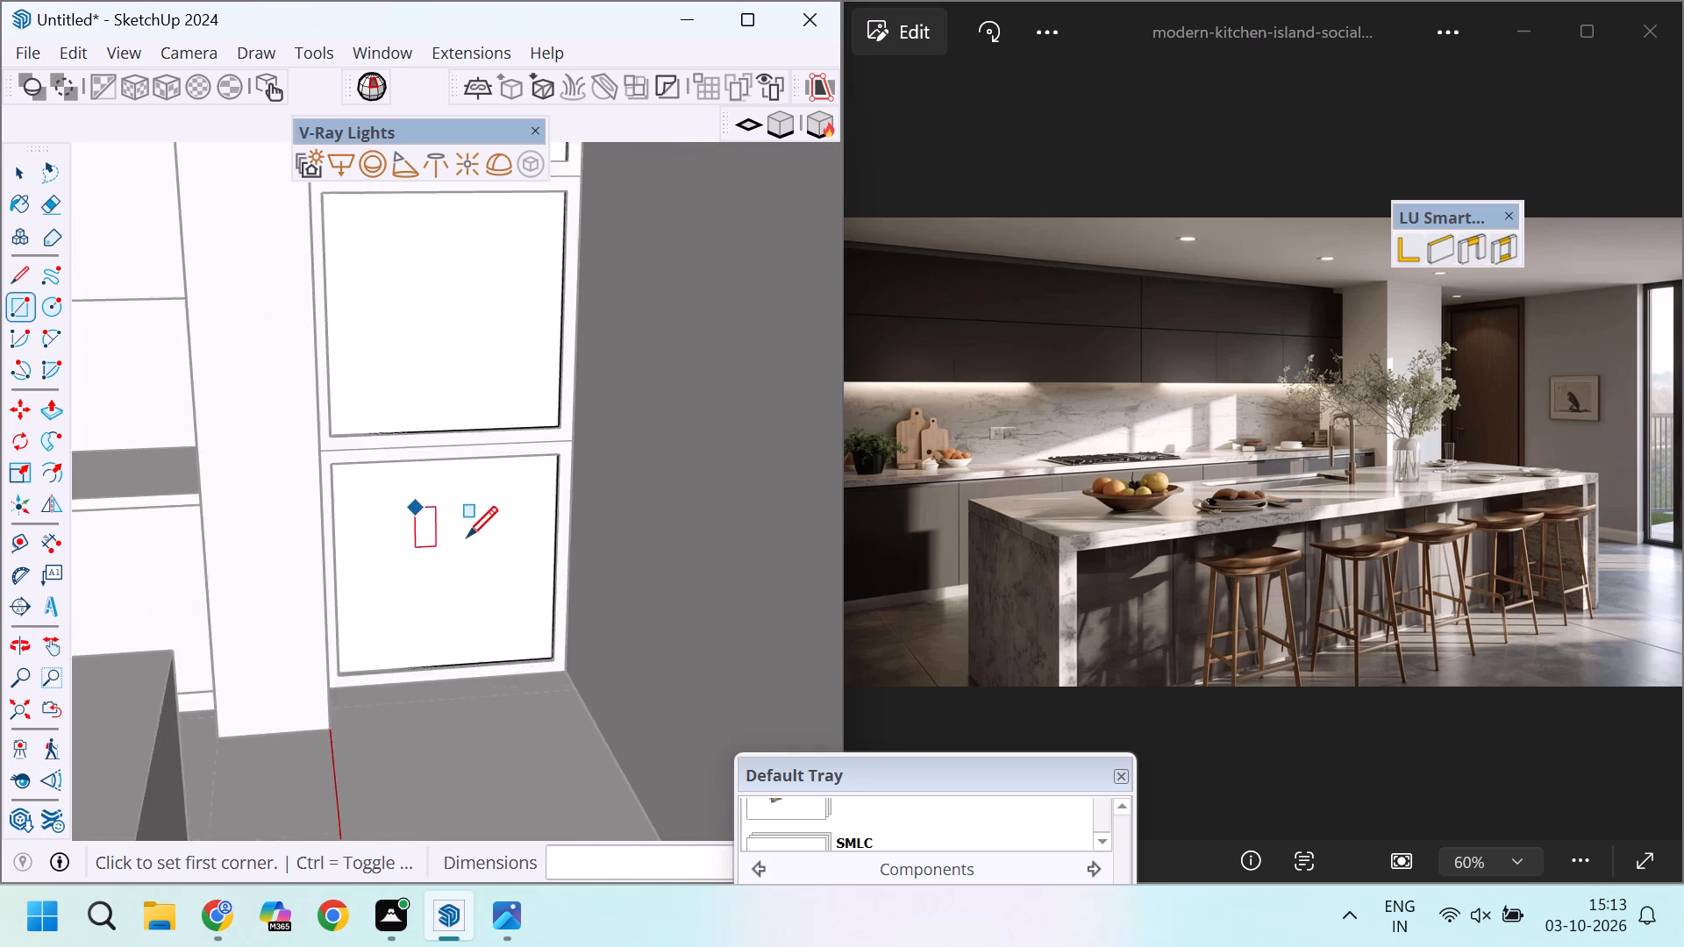
scroll(467, 537, up, 4)
key(p)
click(492, 573)
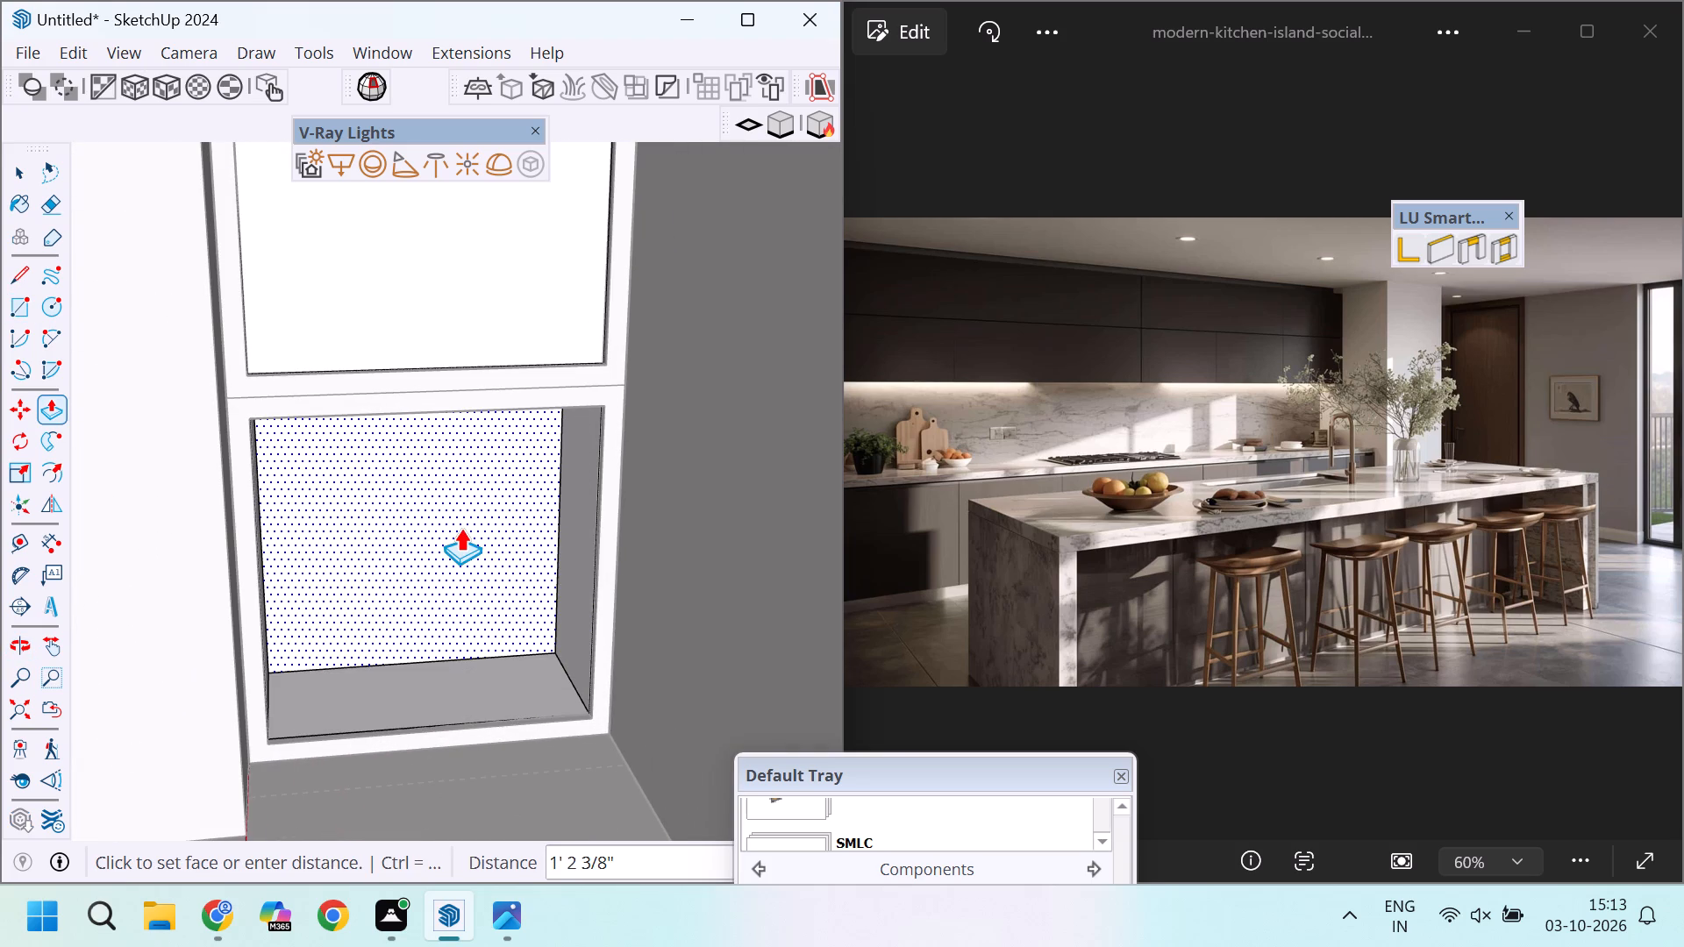
key(1)
text('4)
key(Return)
Push the middle and top rectangles back by the same 1' 4" and exit the cabinet body group.
scroll(460, 528, down, 10)
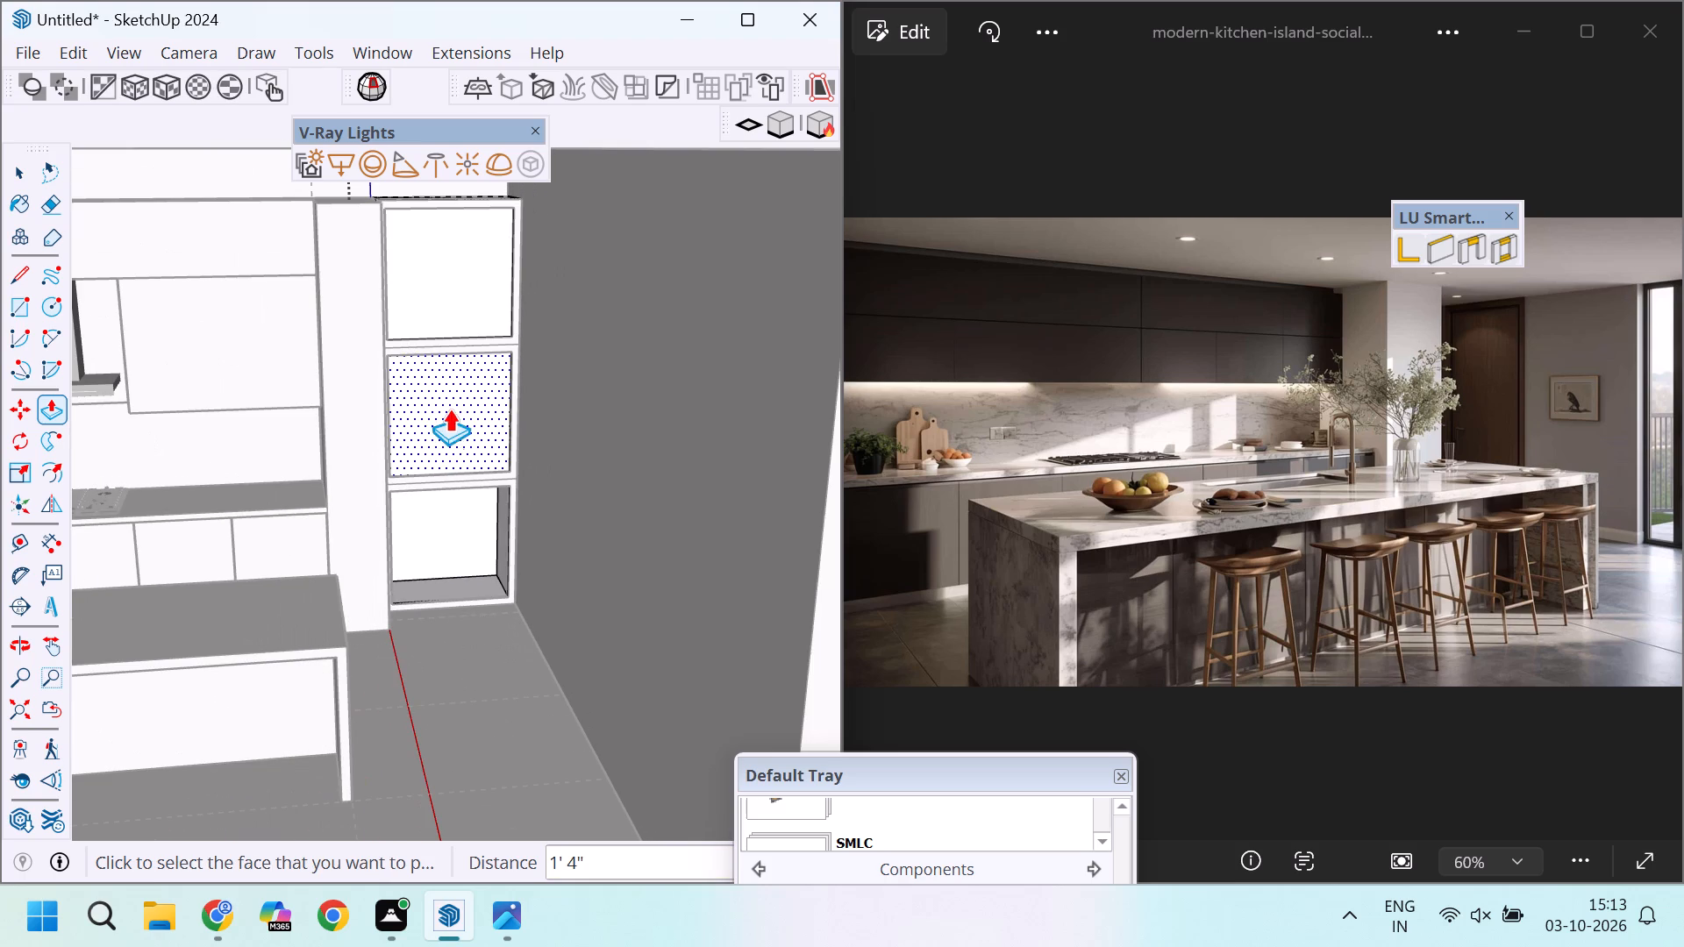
double_click(449, 409)
double_click(446, 281)
scroll(466, 324, down, 9)
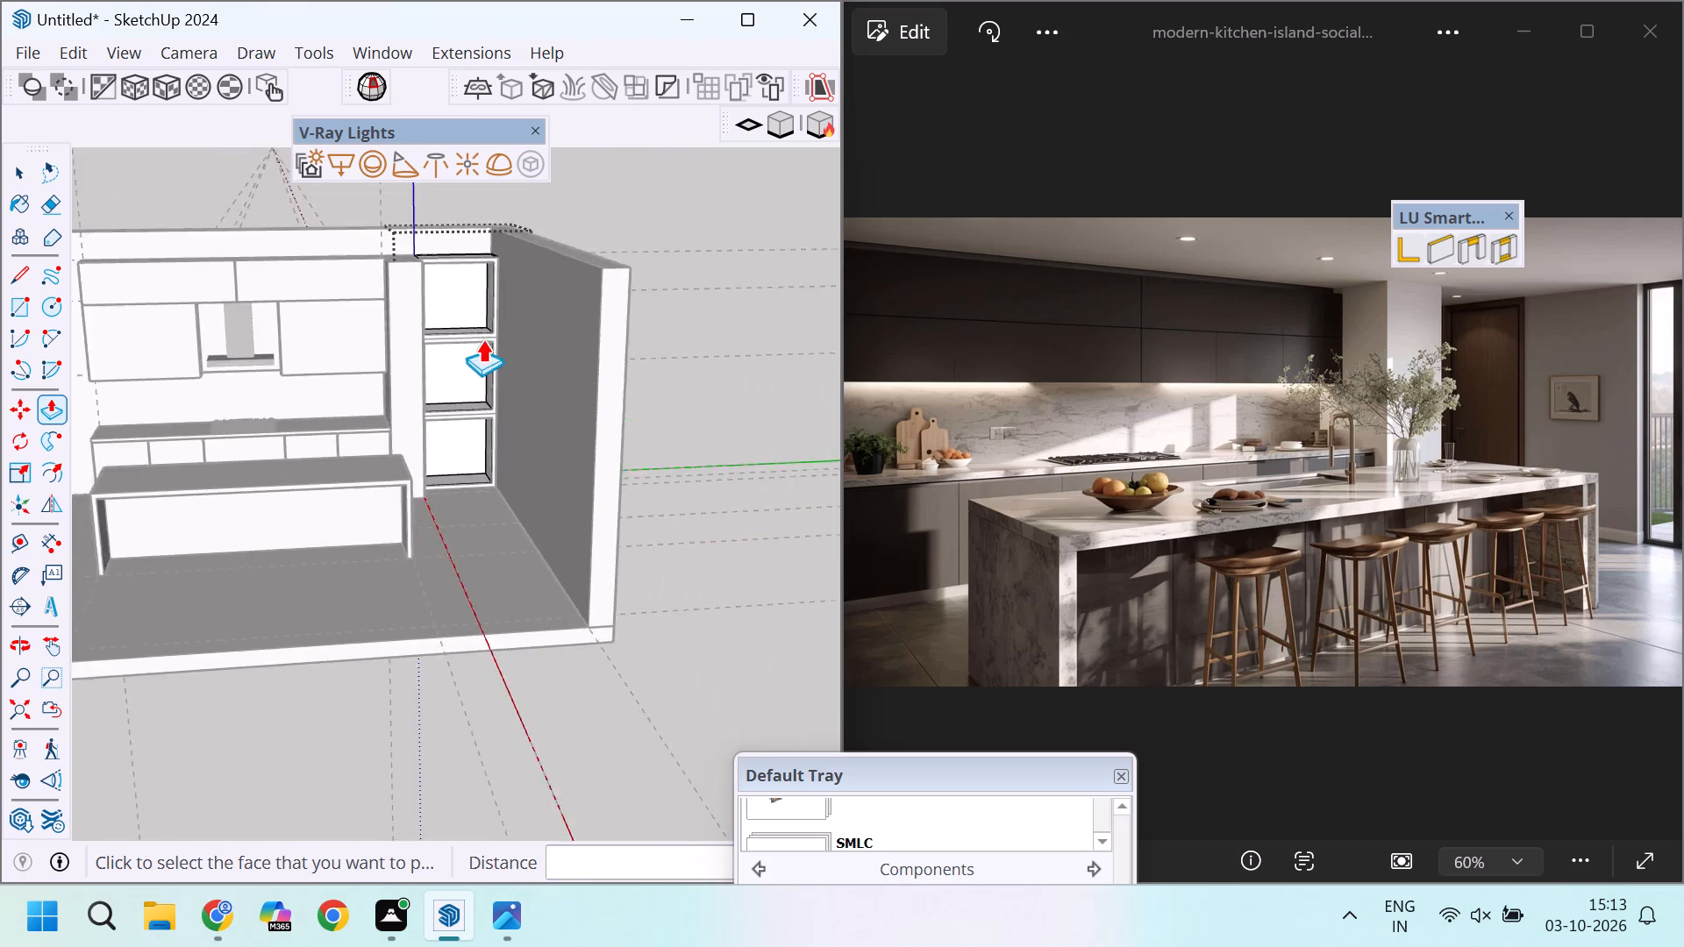
scroll(482, 339, down, 1)
scroll(661, 213, up, 8)
key(space)
click(557, 239)
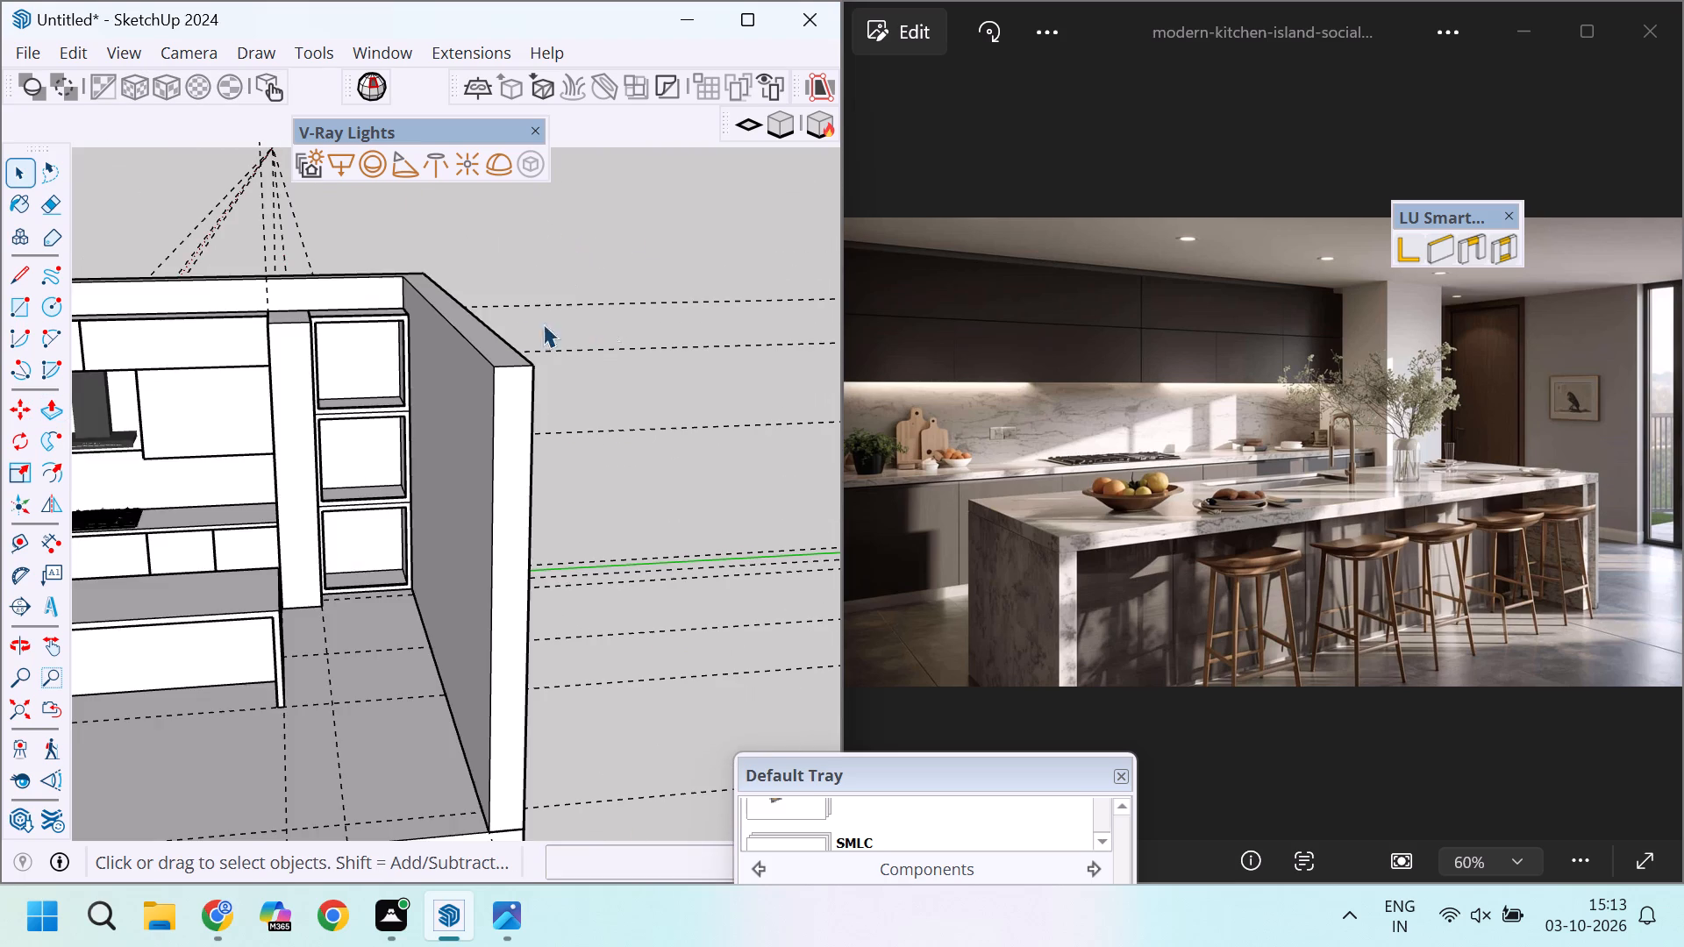
Examine the tall cabinet's three open compartments and frames from different angles.
scroll(417, 298, up, 12)
scroll(225, 500, down, 7)
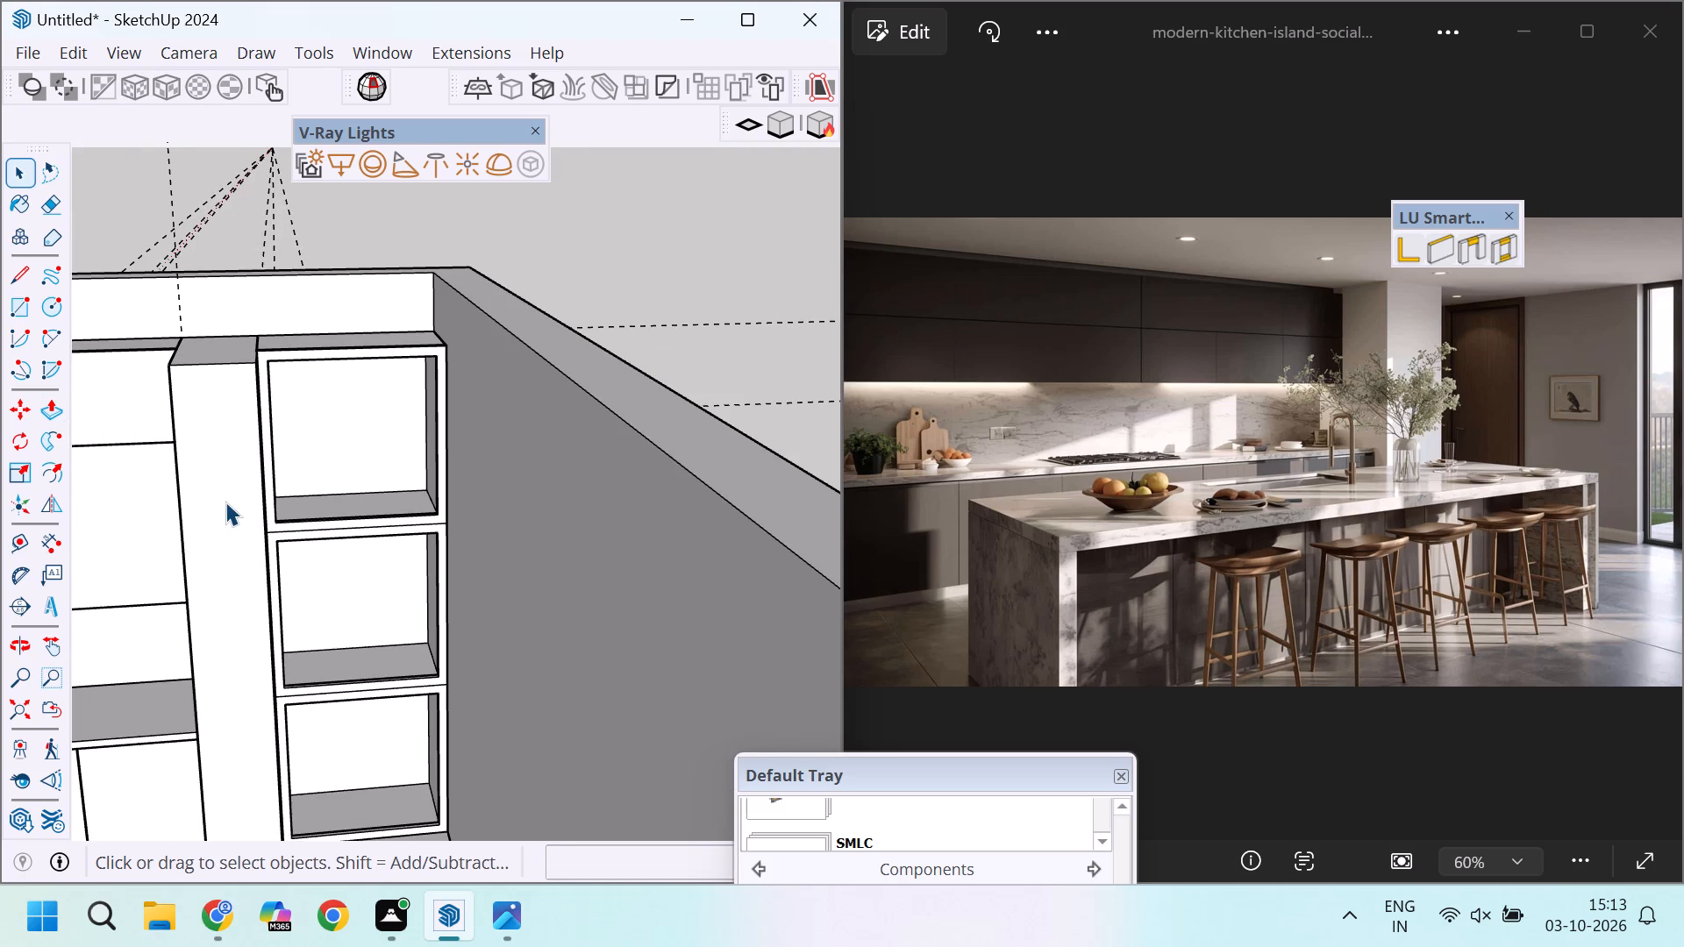
scroll(234, 502, down, 3)
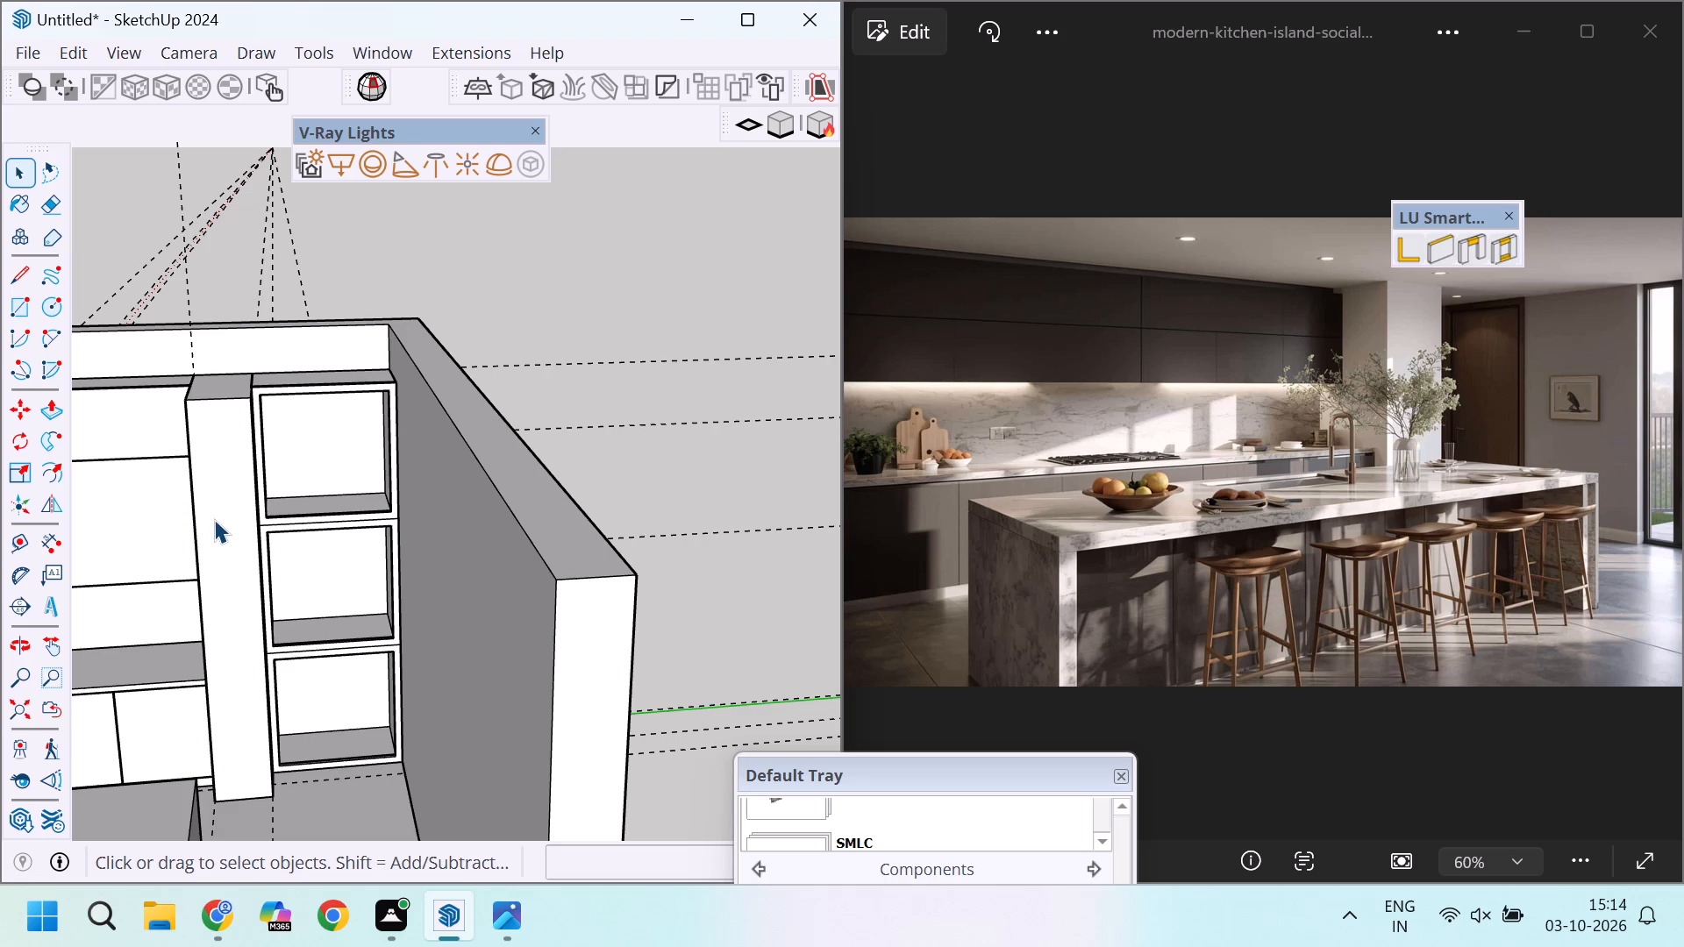
scroll(332, 379, up, 2)
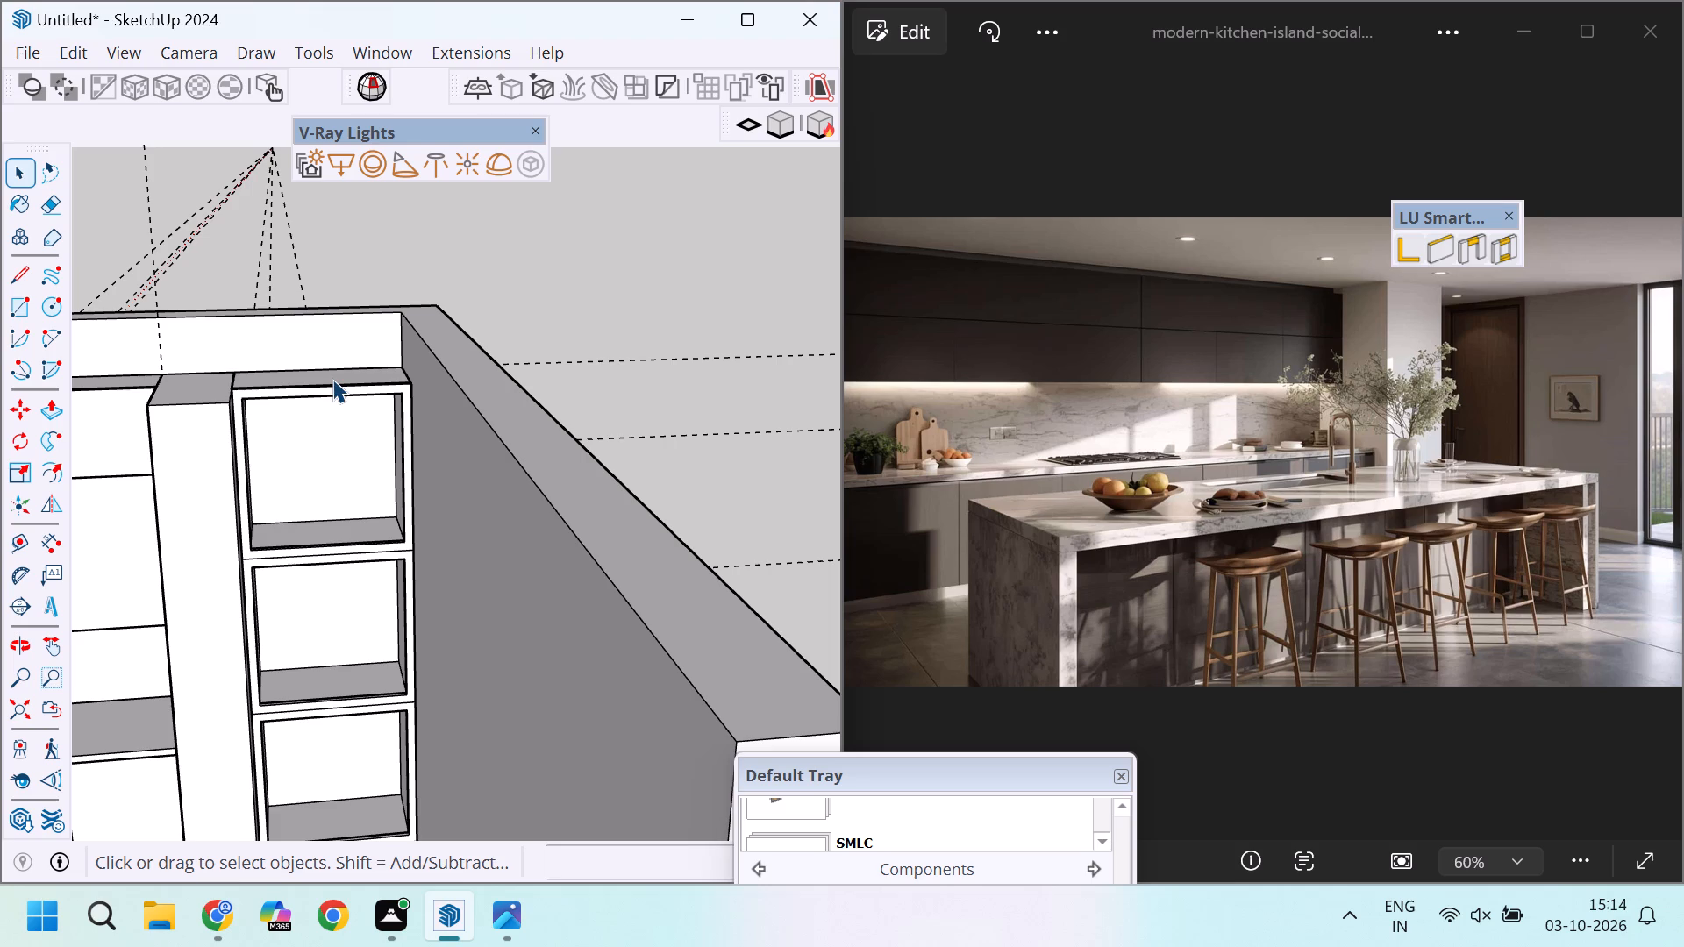
scroll(343, 291, down, 5)
scroll(503, 516, up, 2)
middle_drag(492, 516, 321, 473)
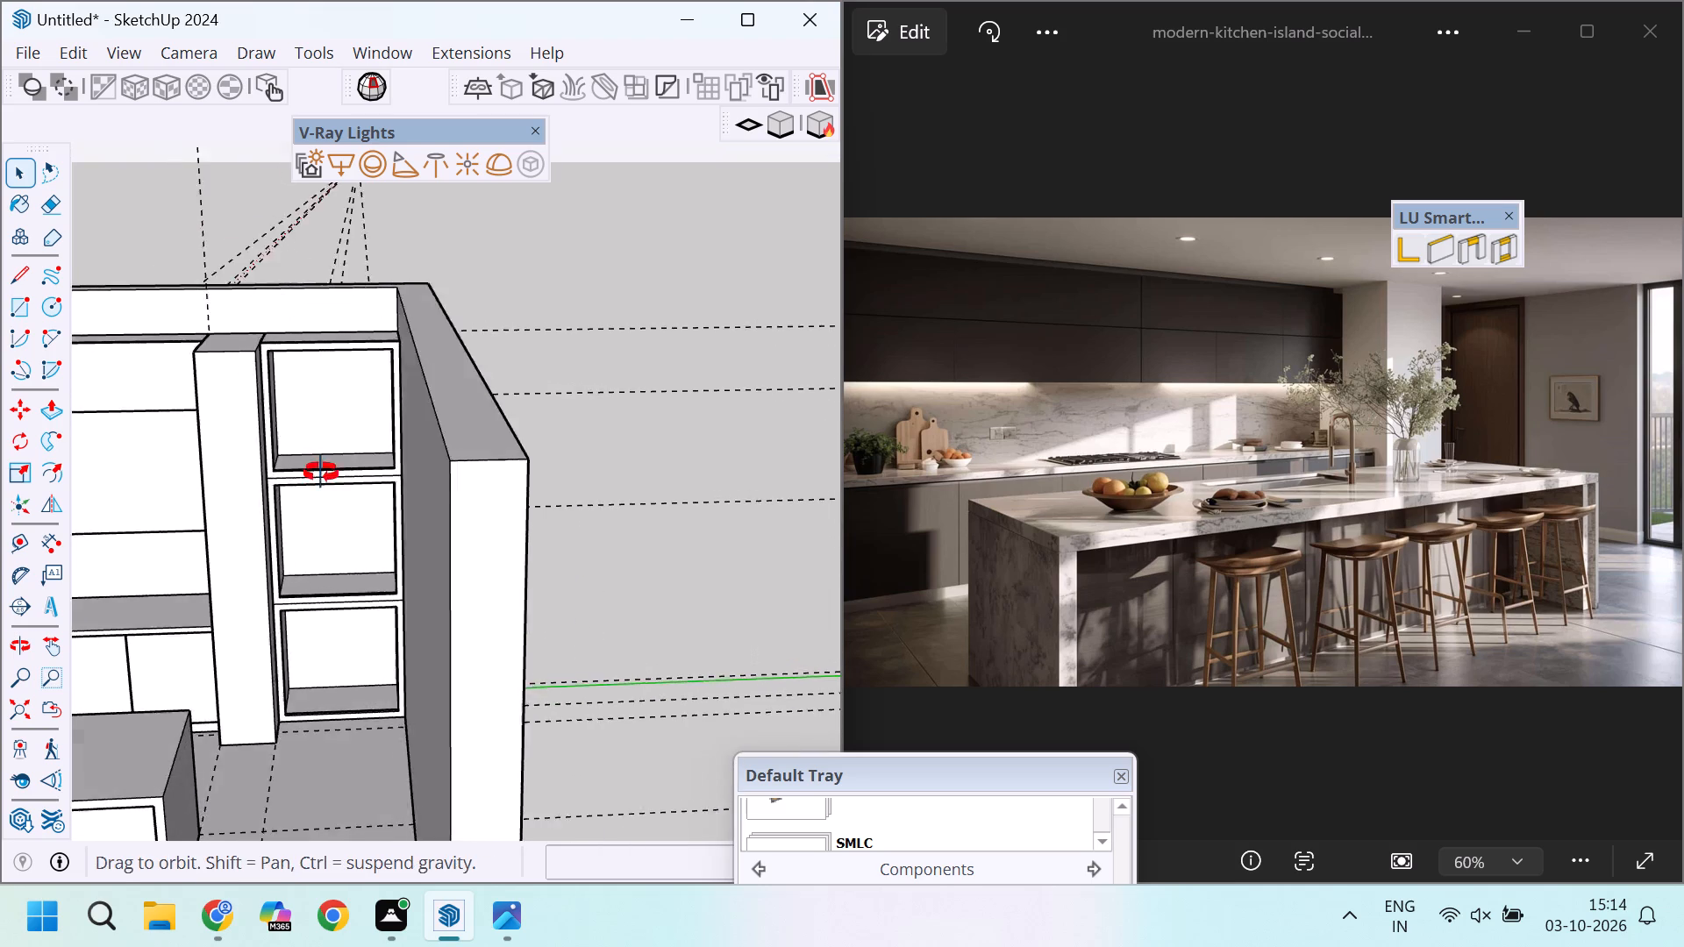
middle_drag(321, 473, 302, 450)
middle_drag(134, 482, 432, 545)
Inside the tall cabinet's frame group, draw a vertical rectangle about 2' 8 1/4" by 2' 8 1/4" across the top opening at the frame's mid-depth.
scroll(417, 503, up, 10)
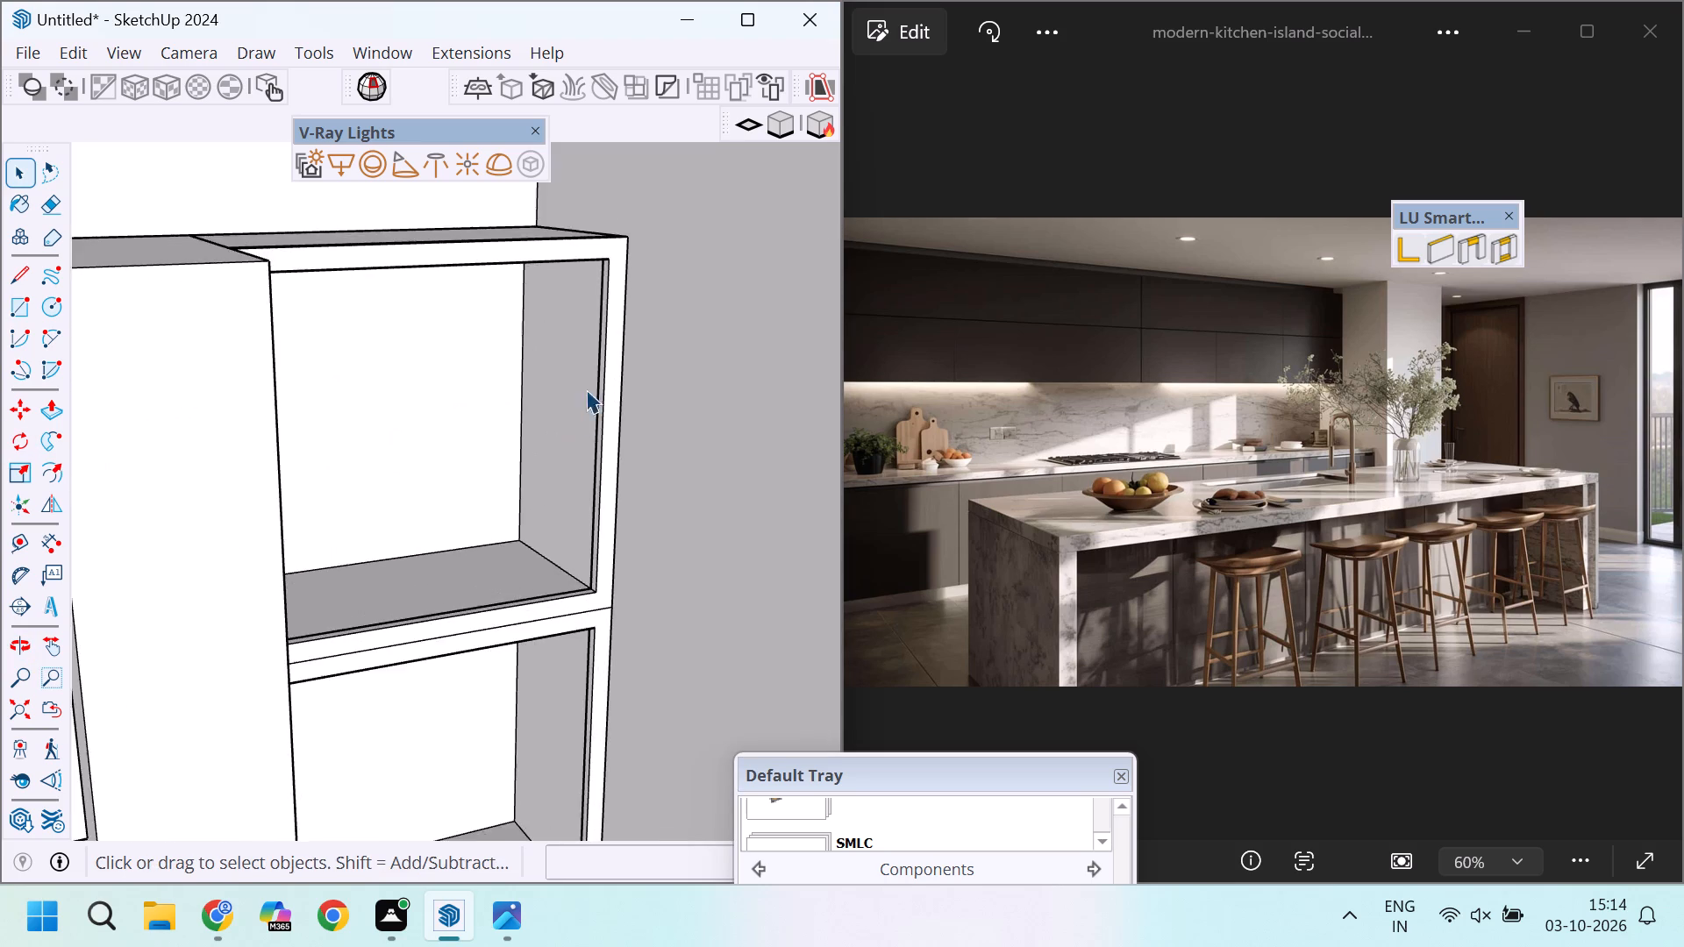
scroll(601, 417, up, 4)
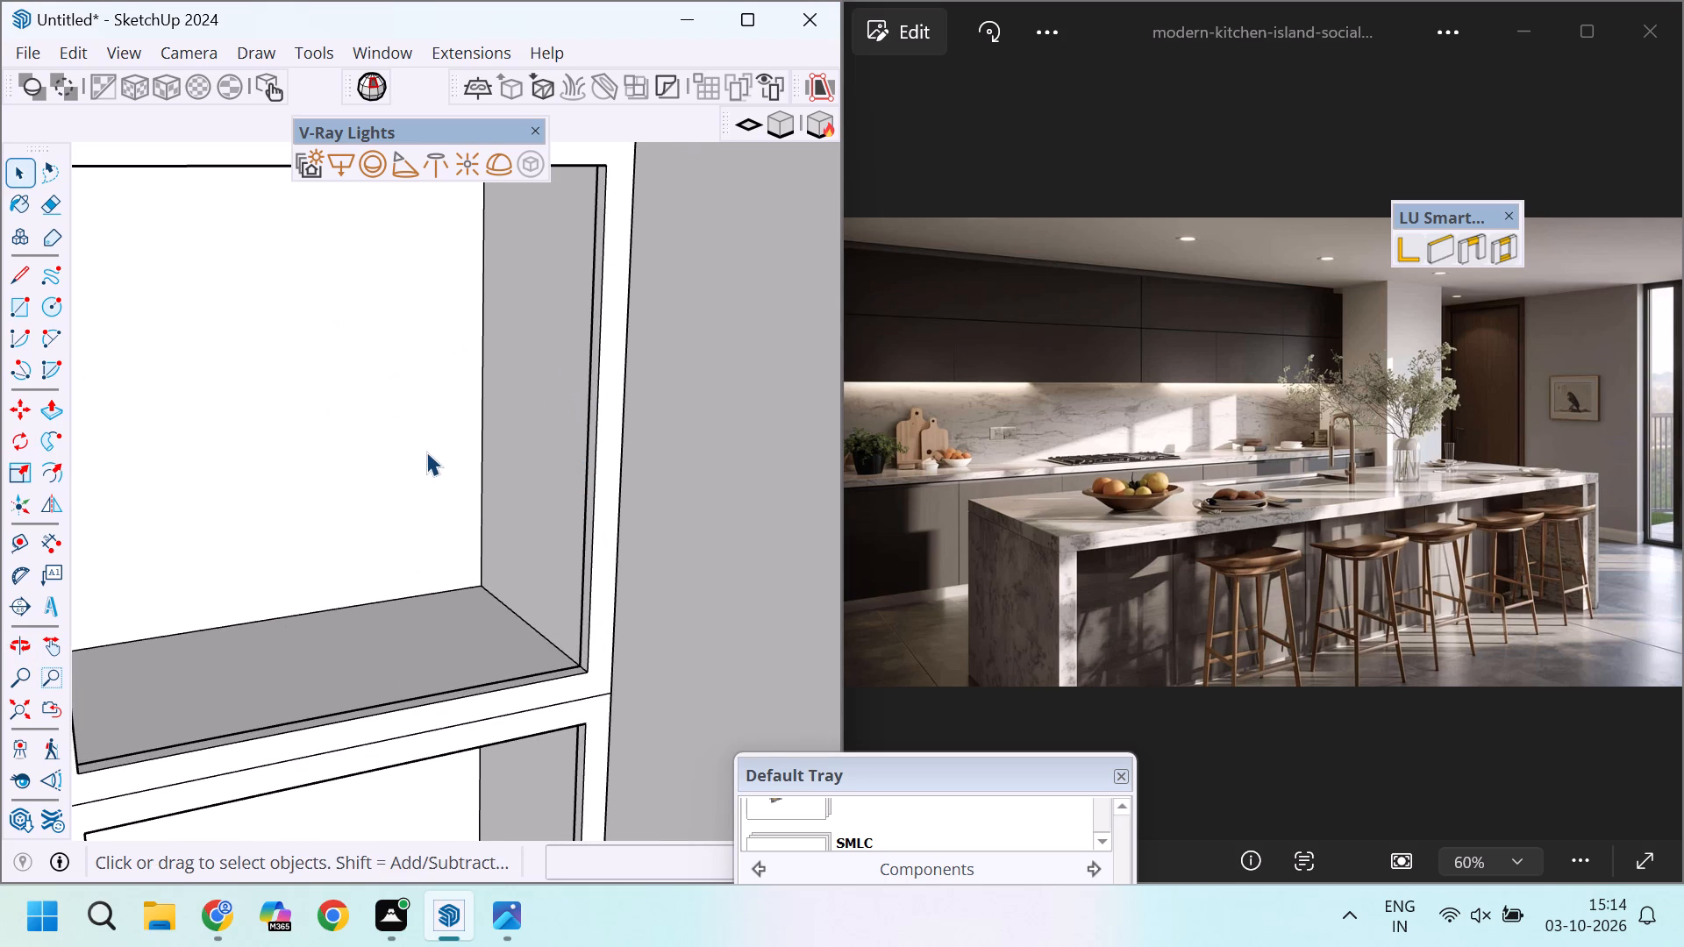
scroll(417, 450, up, 3)
scroll(609, 424, down, 4)
scroll(620, 437, up, 5)
scroll(624, 574, up, 5)
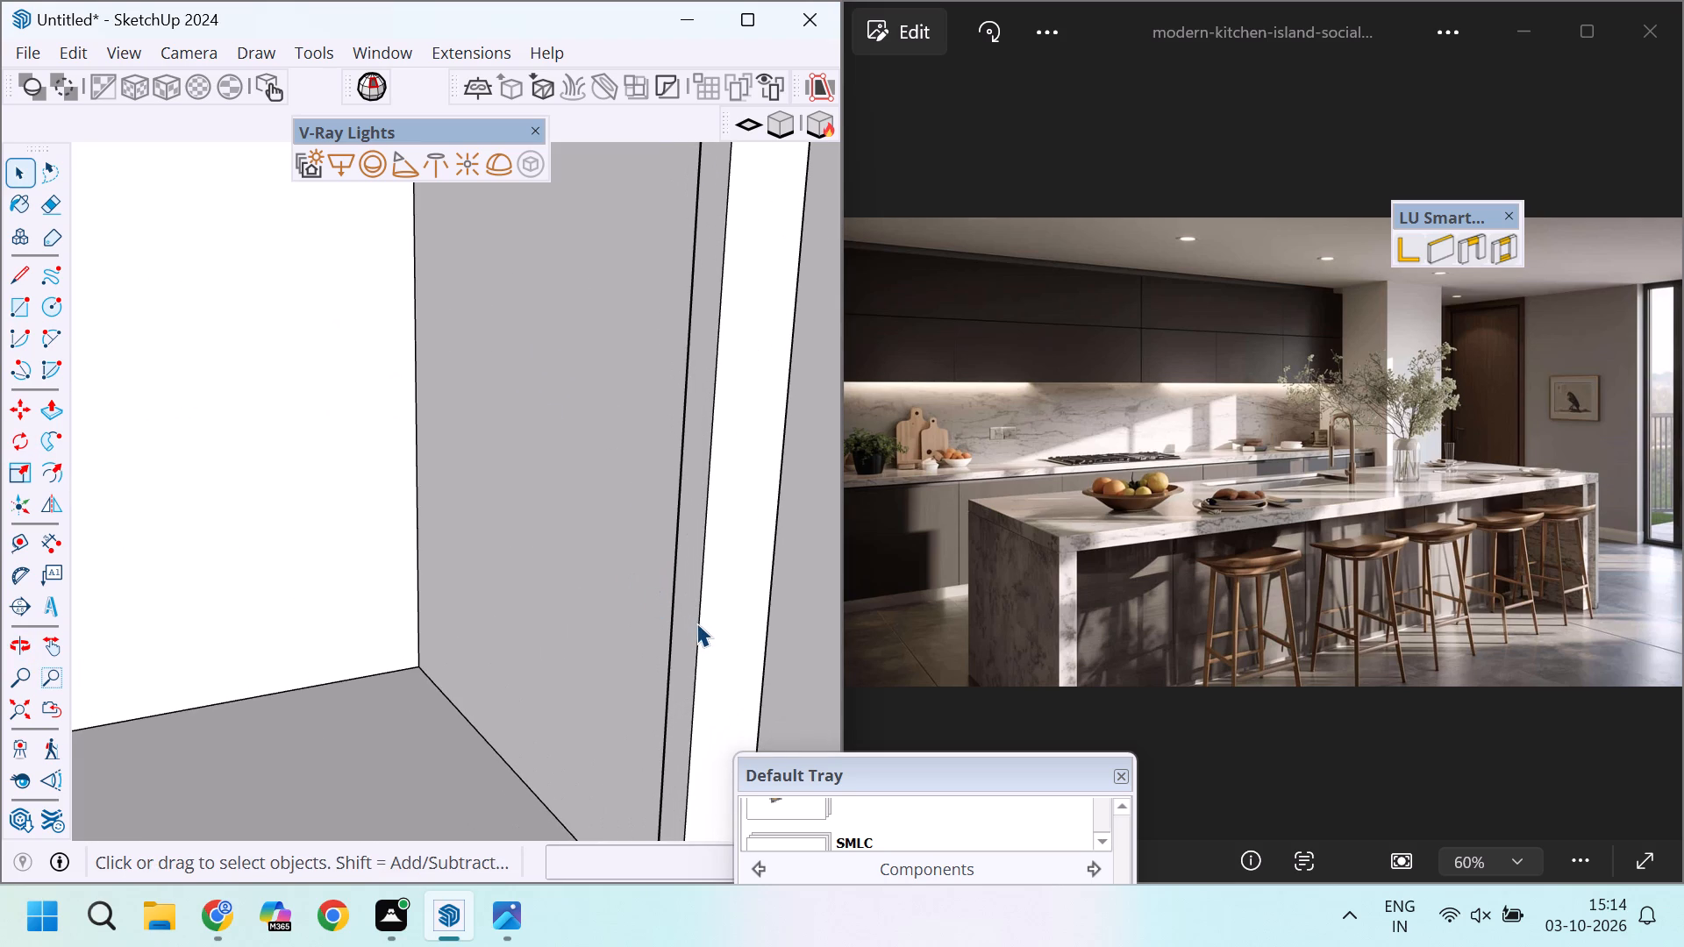
double_click(696, 623)
scroll(672, 609, up, 4)
scroll(672, 609, down, 8)
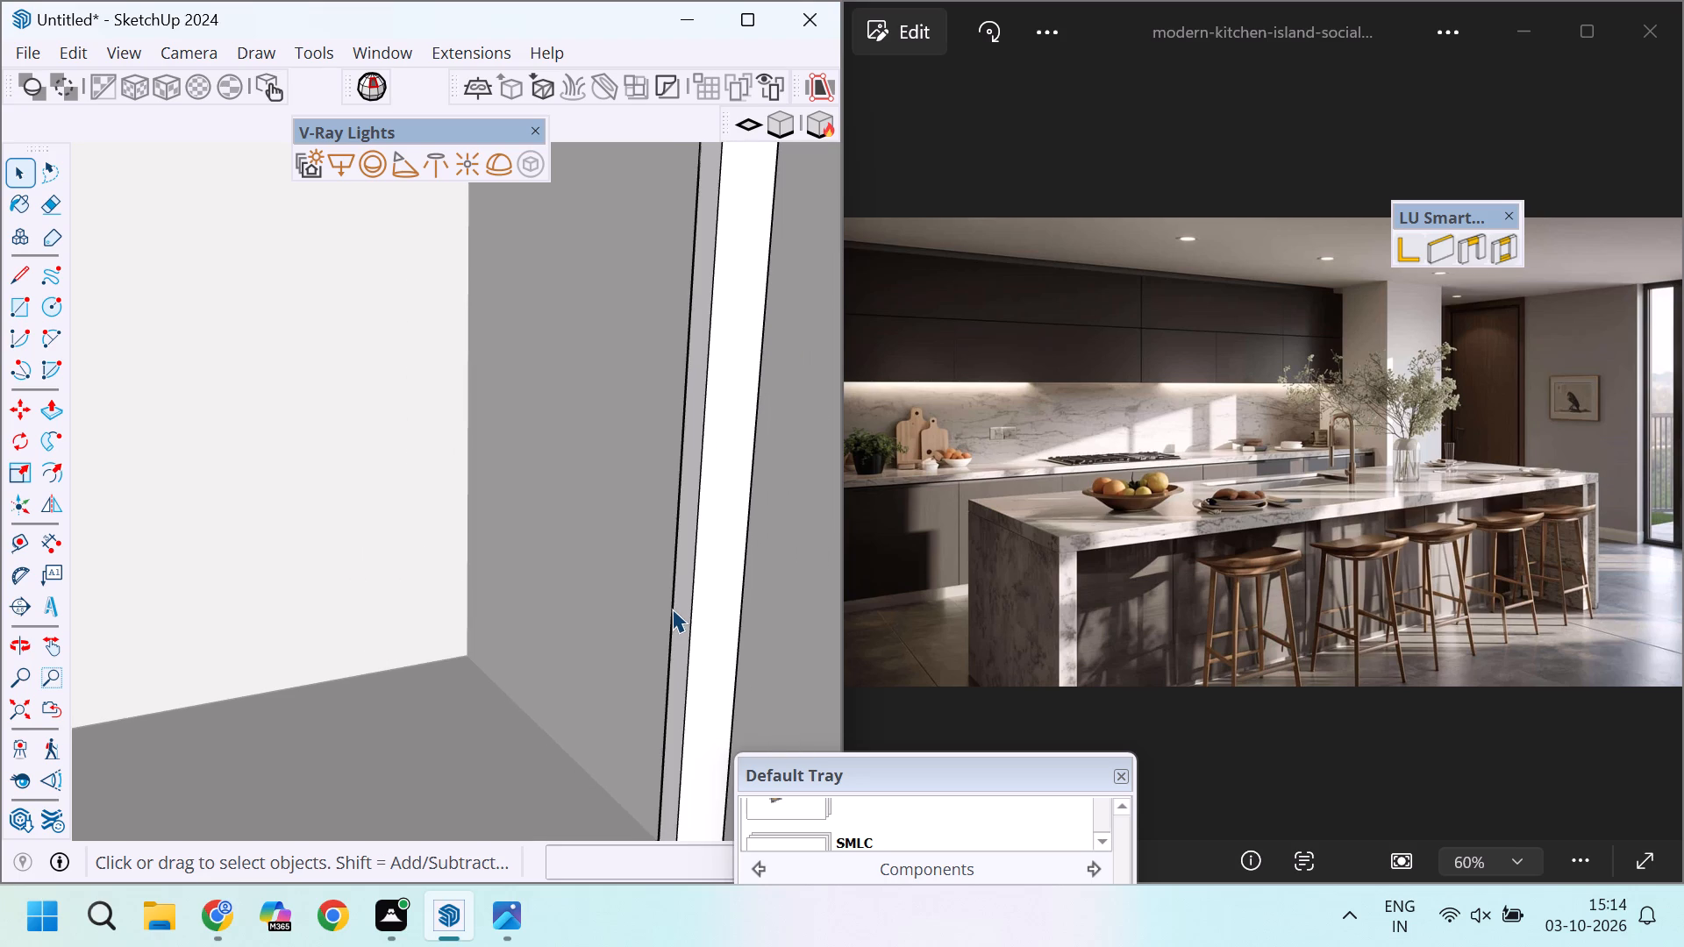
key(r)
scroll(665, 486, down, 13)
scroll(677, 595, up, 7)
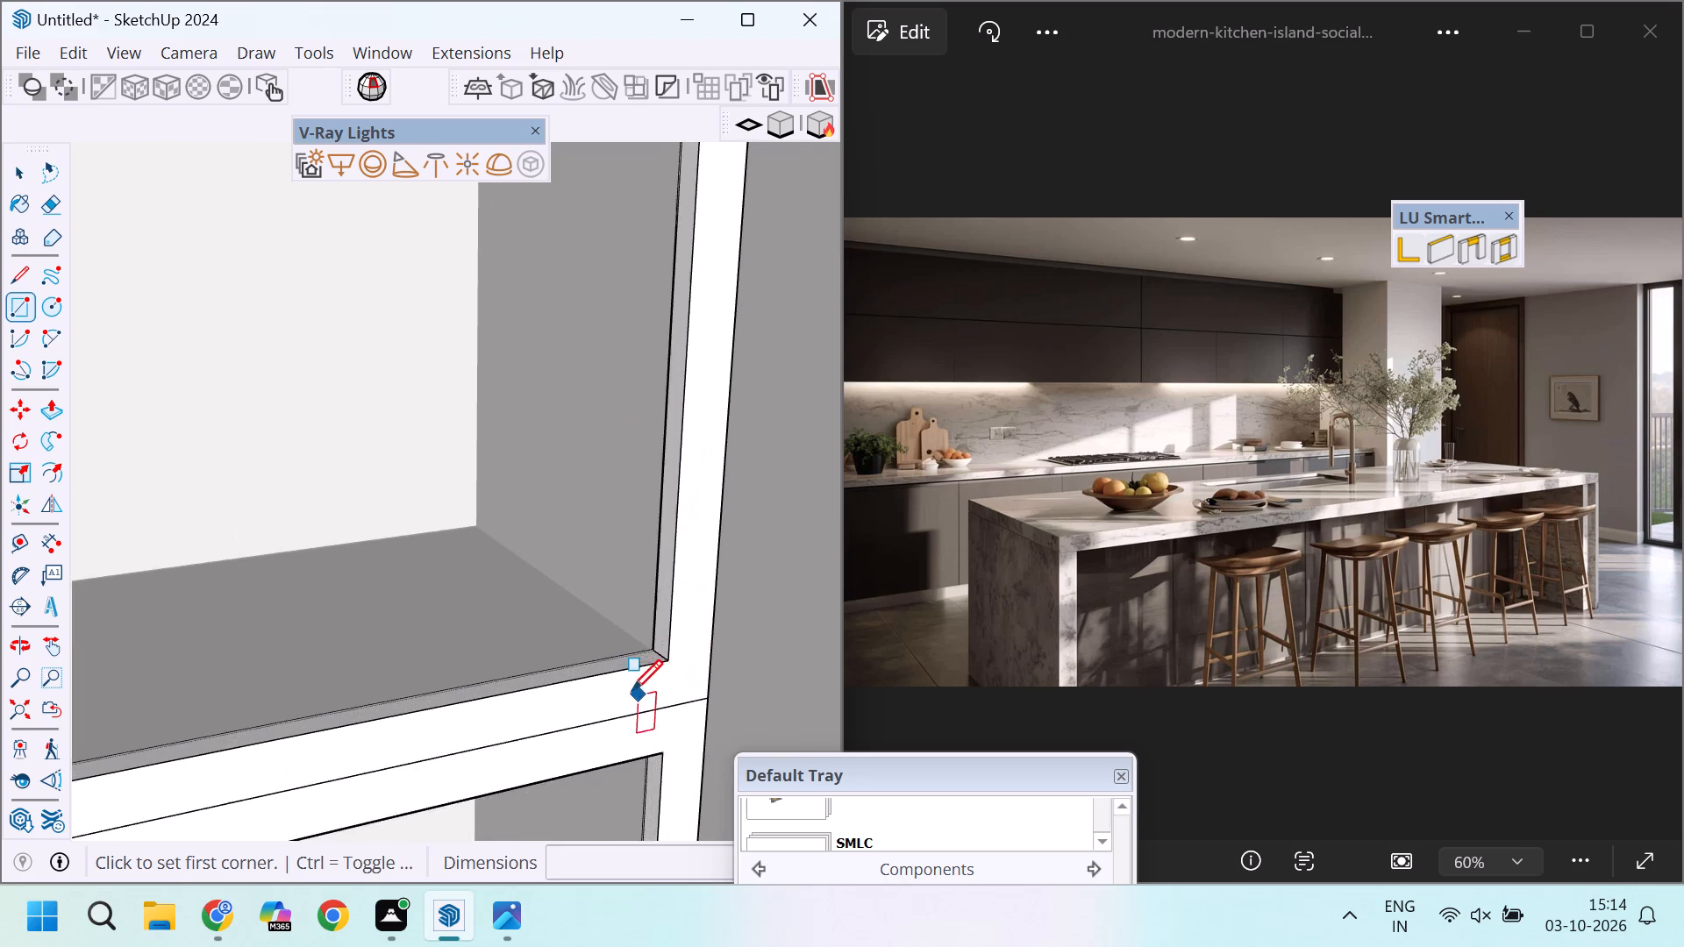
scroll(631, 690, up, 16)
click(669, 593)
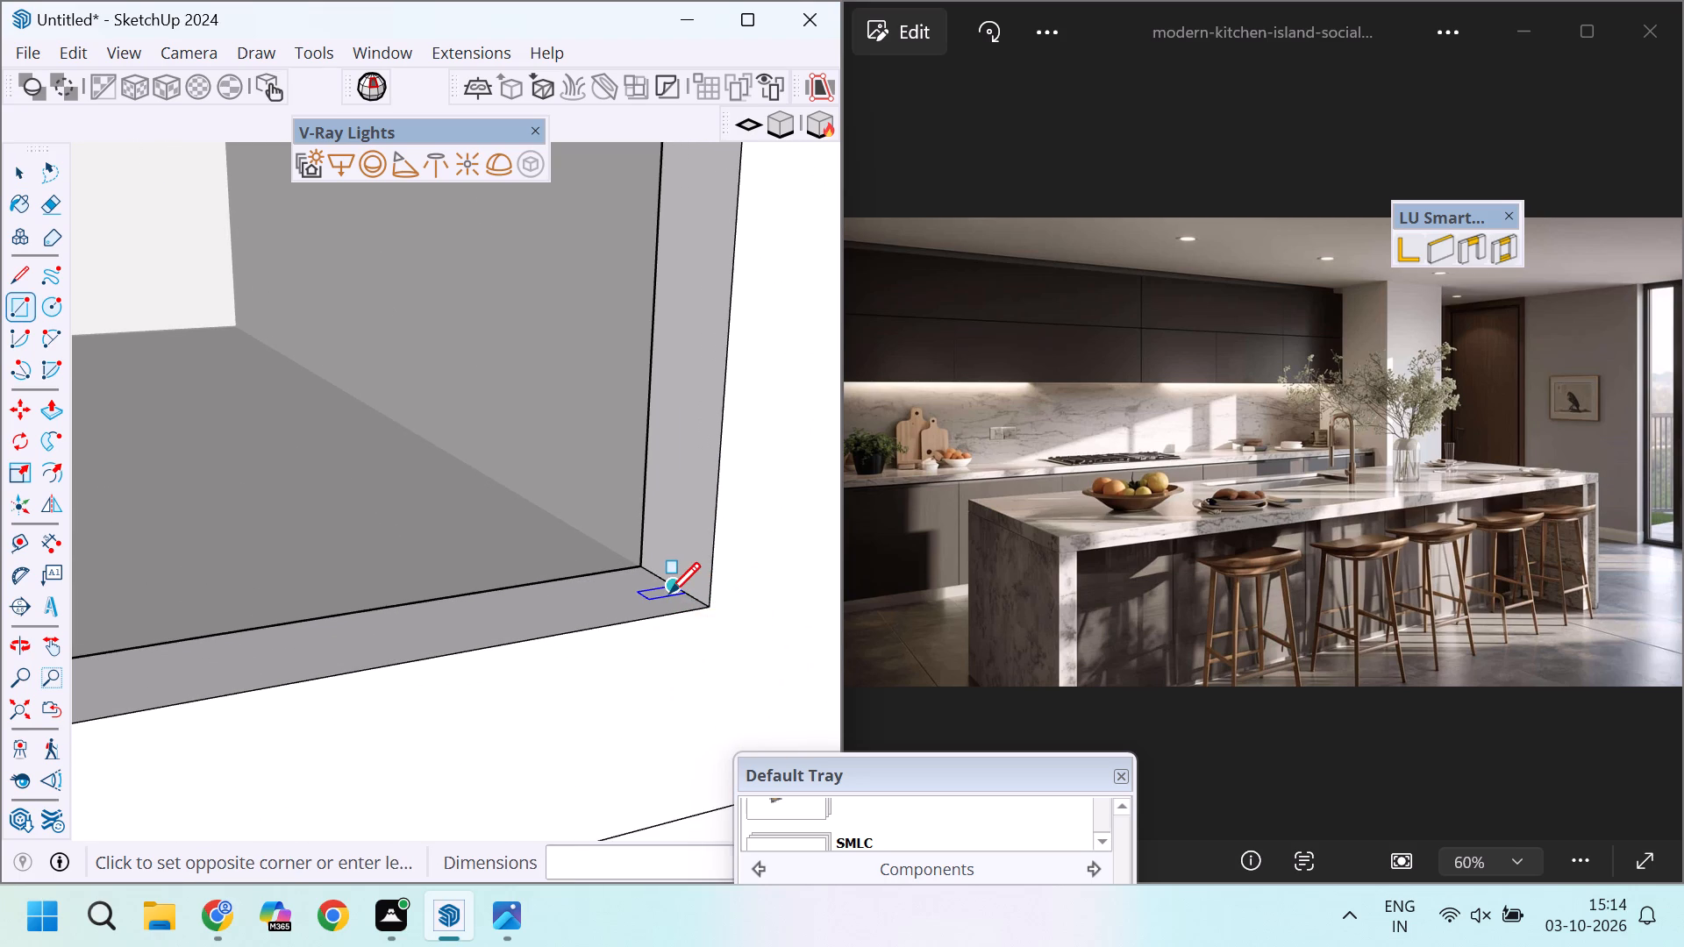
scroll(597, 453, down, 12)
scroll(597, 453, down, 20)
scroll(597, 453, down, 1)
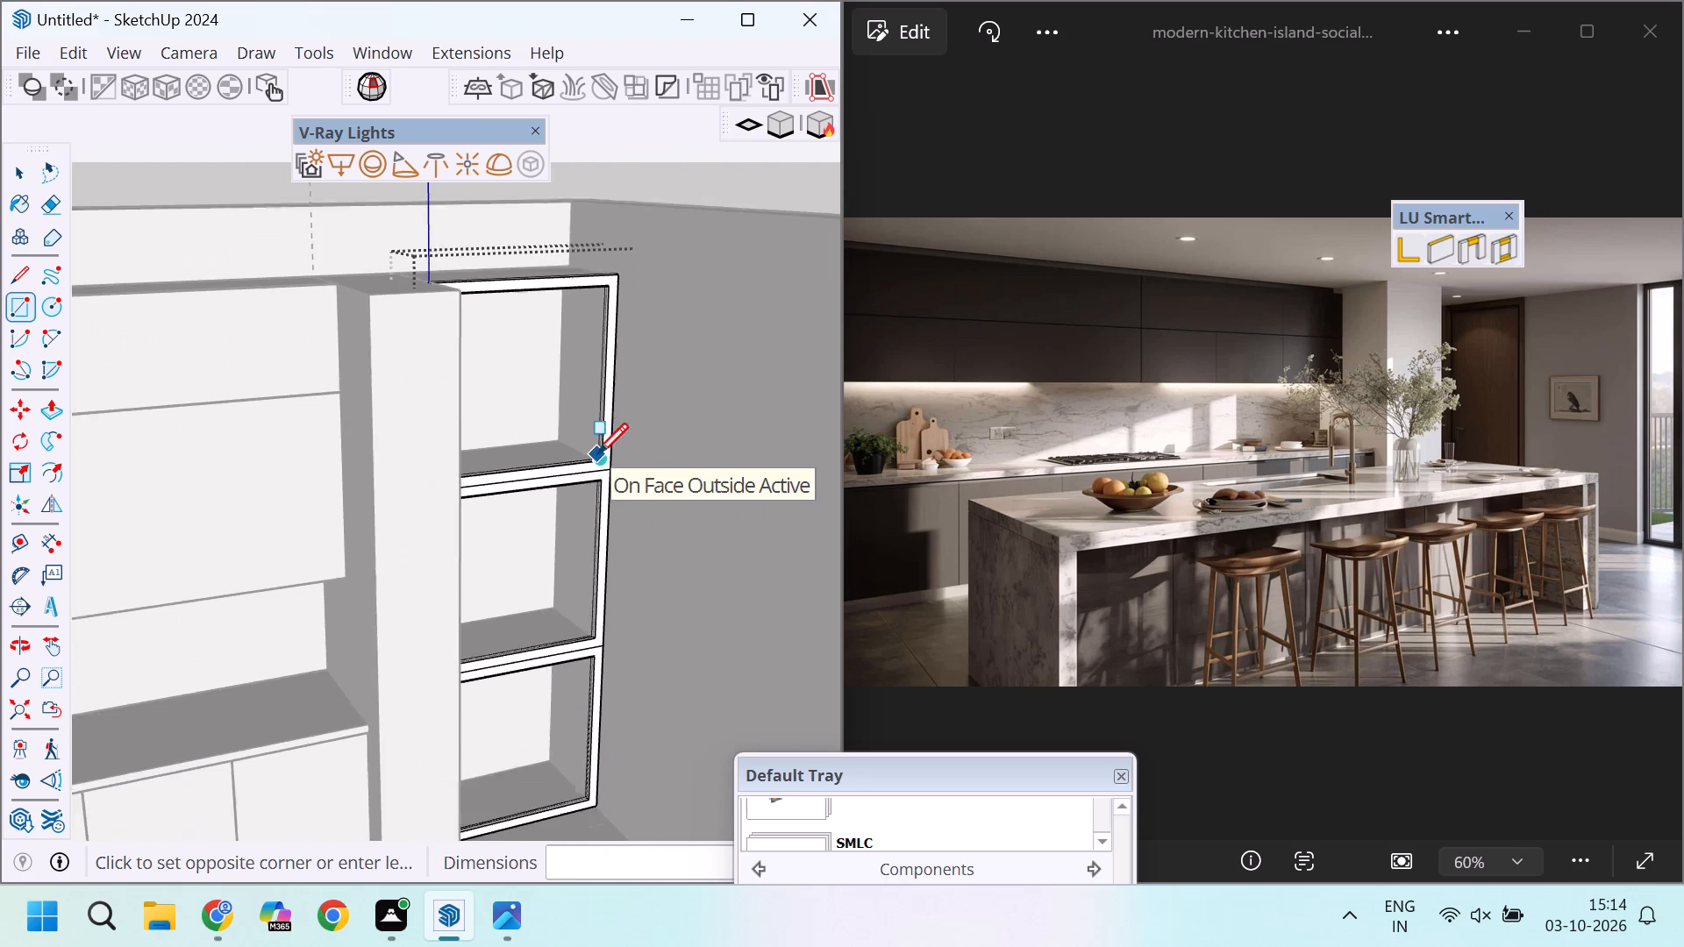
scroll(543, 338, up, 5)
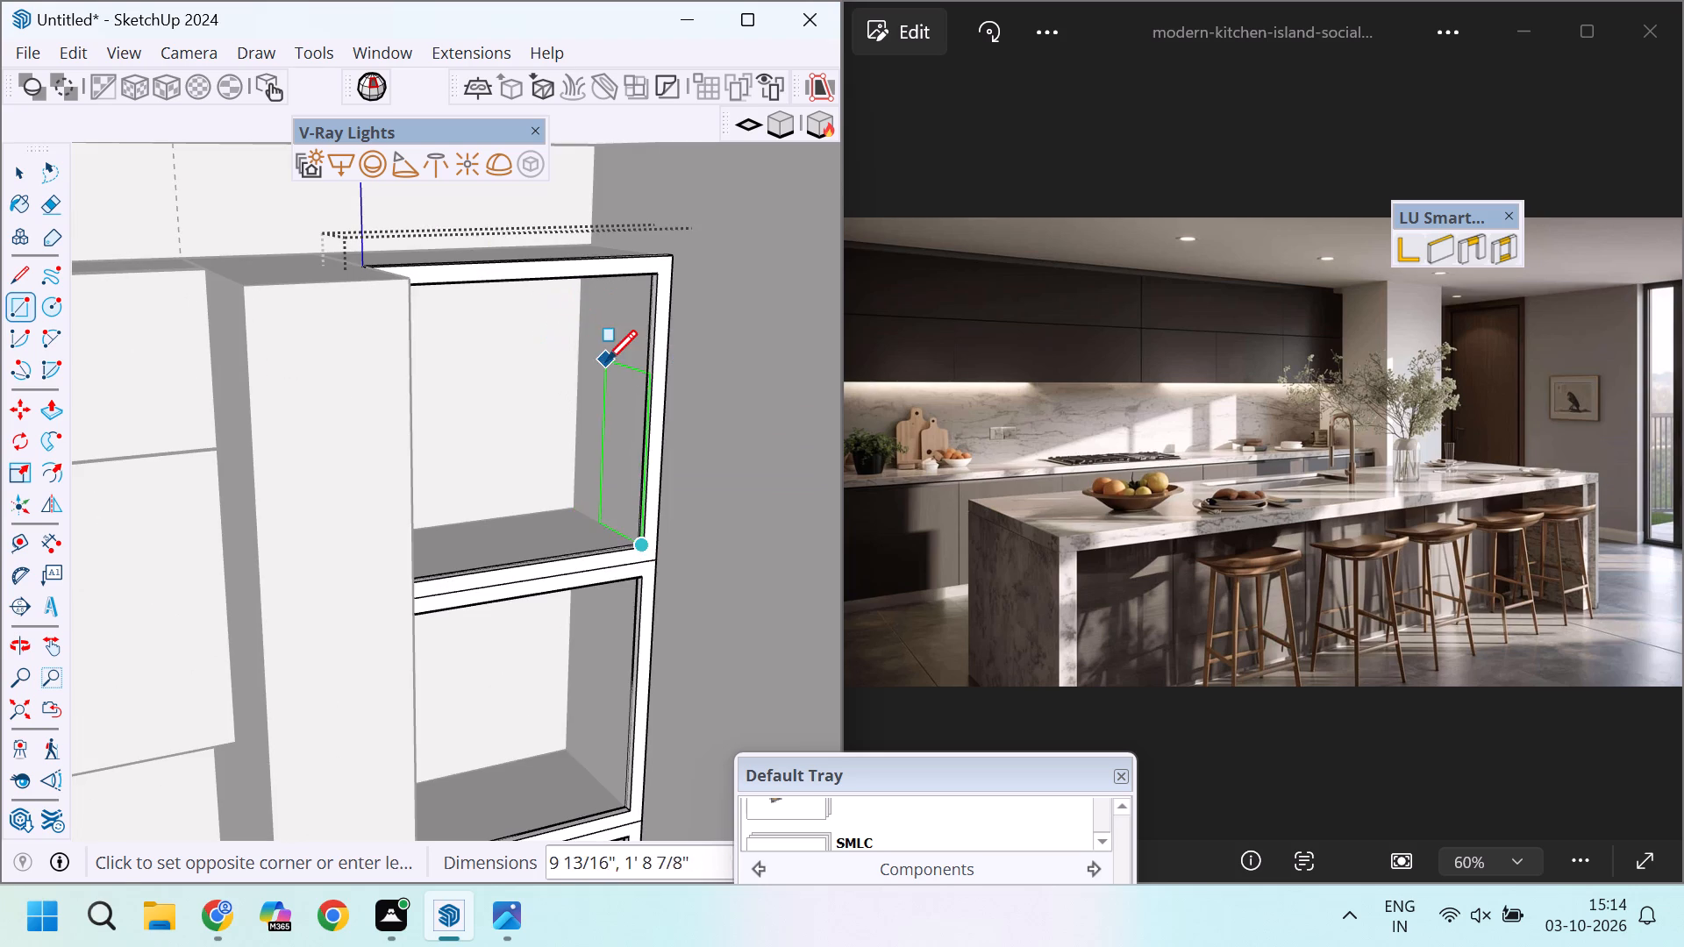
middle_drag(606, 360, 269, 360)
scroll(606, 360, up, 1)
scroll(352, 274, up, 4)
scroll(414, 284, down, 17)
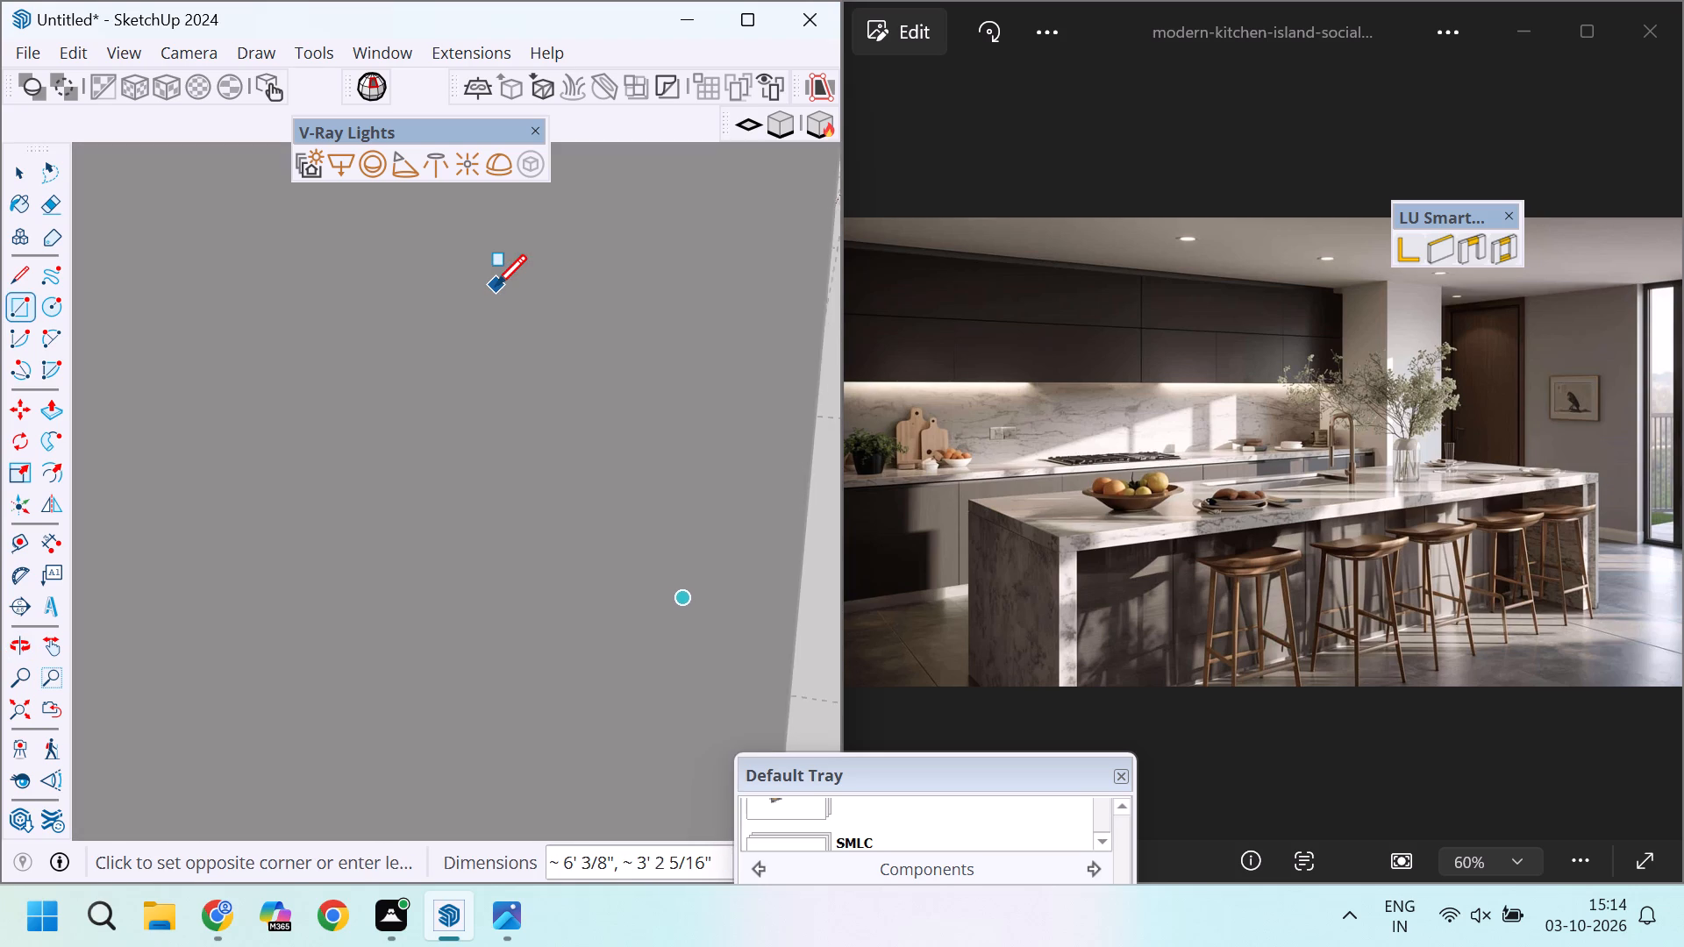
scroll(496, 285, down, 20)
scroll(496, 285, down, 20)
scroll(496, 285, down, 3)
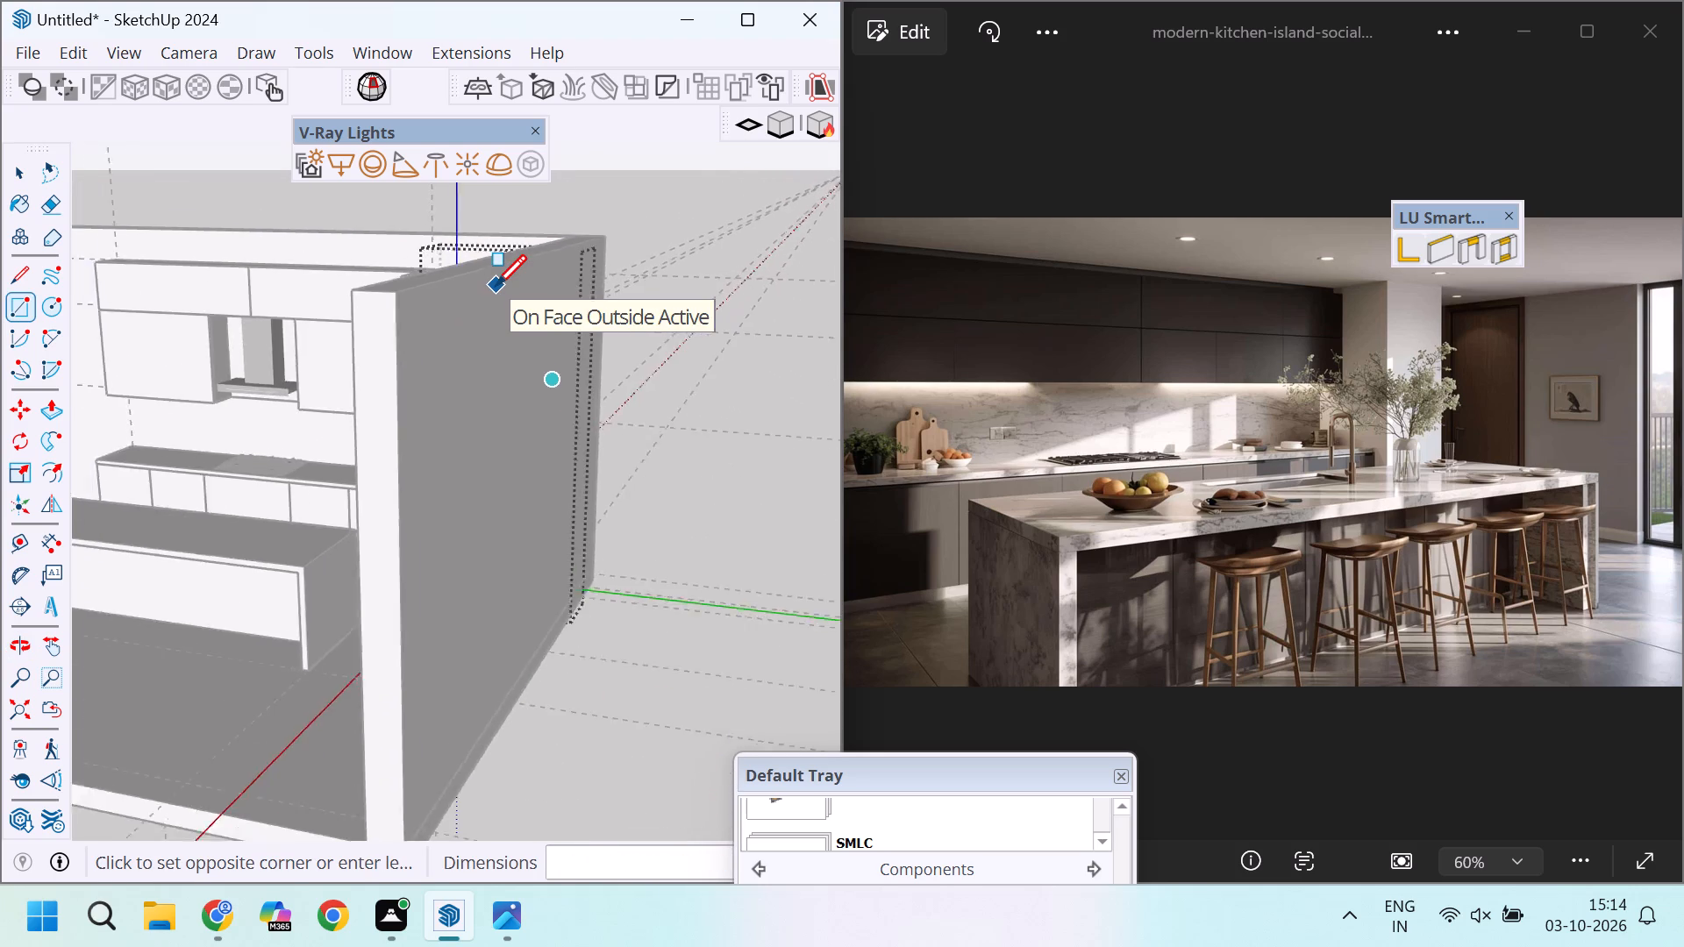
scroll(496, 285, down, 1)
scroll(332, 242, up, 5)
middle_drag(385, 308, 464, 351)
scroll(614, 331, up, 11)
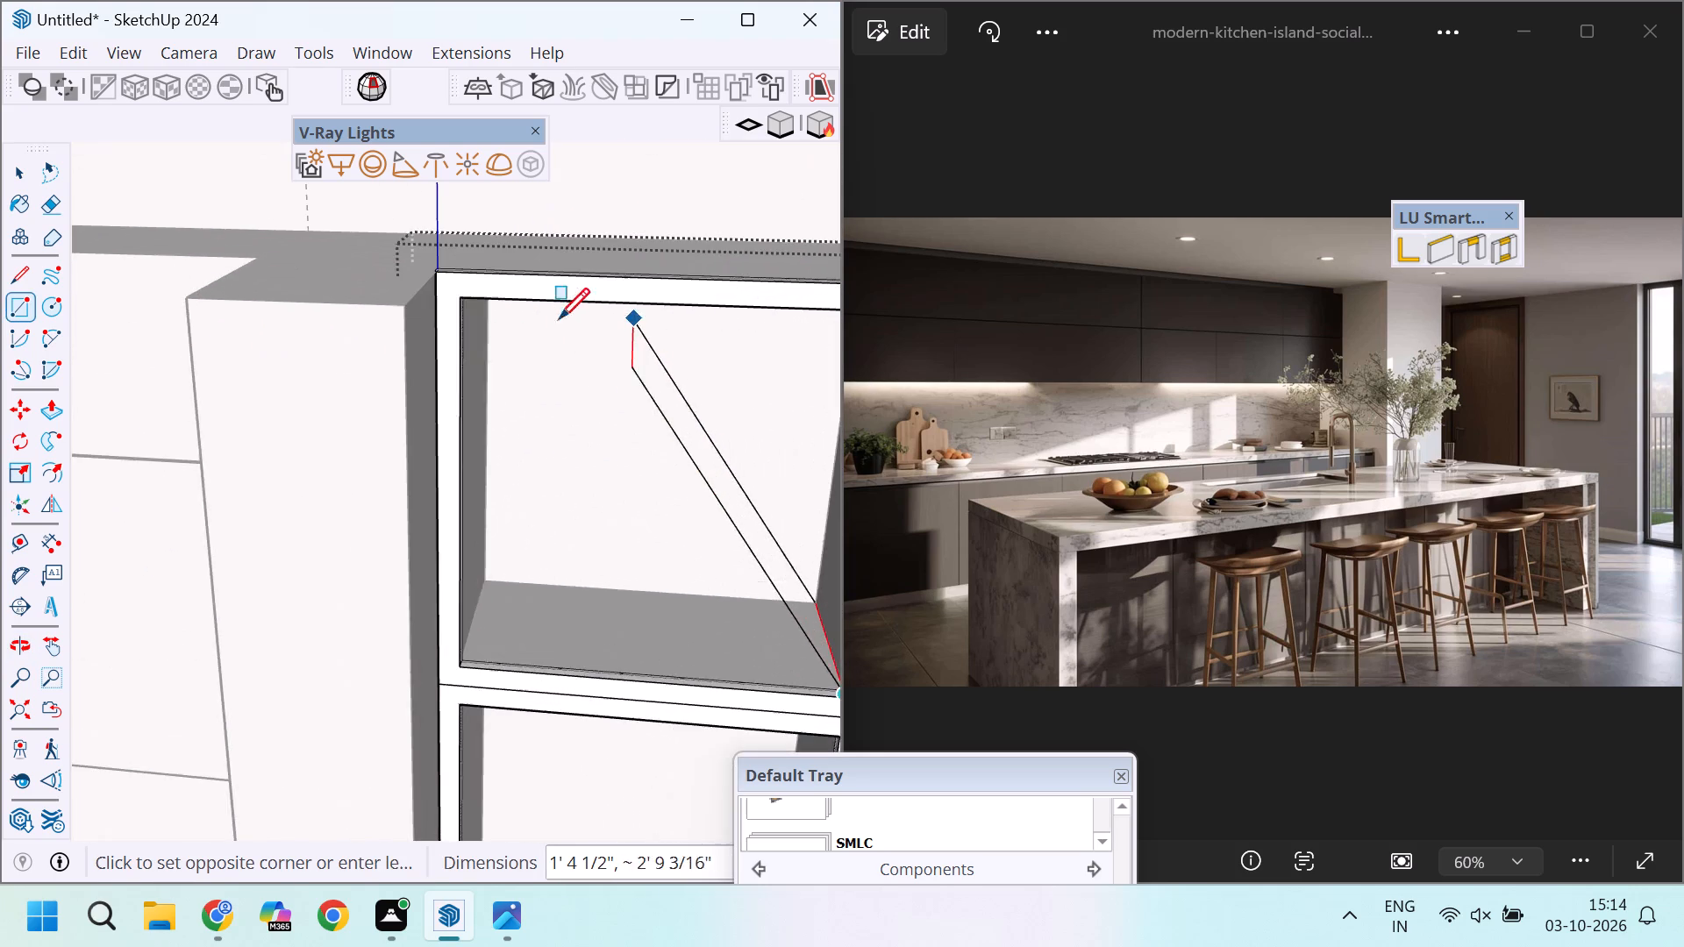
scroll(532, 320, up, 5)
scroll(427, 293, up, 20)
scroll(427, 293, up, 1)
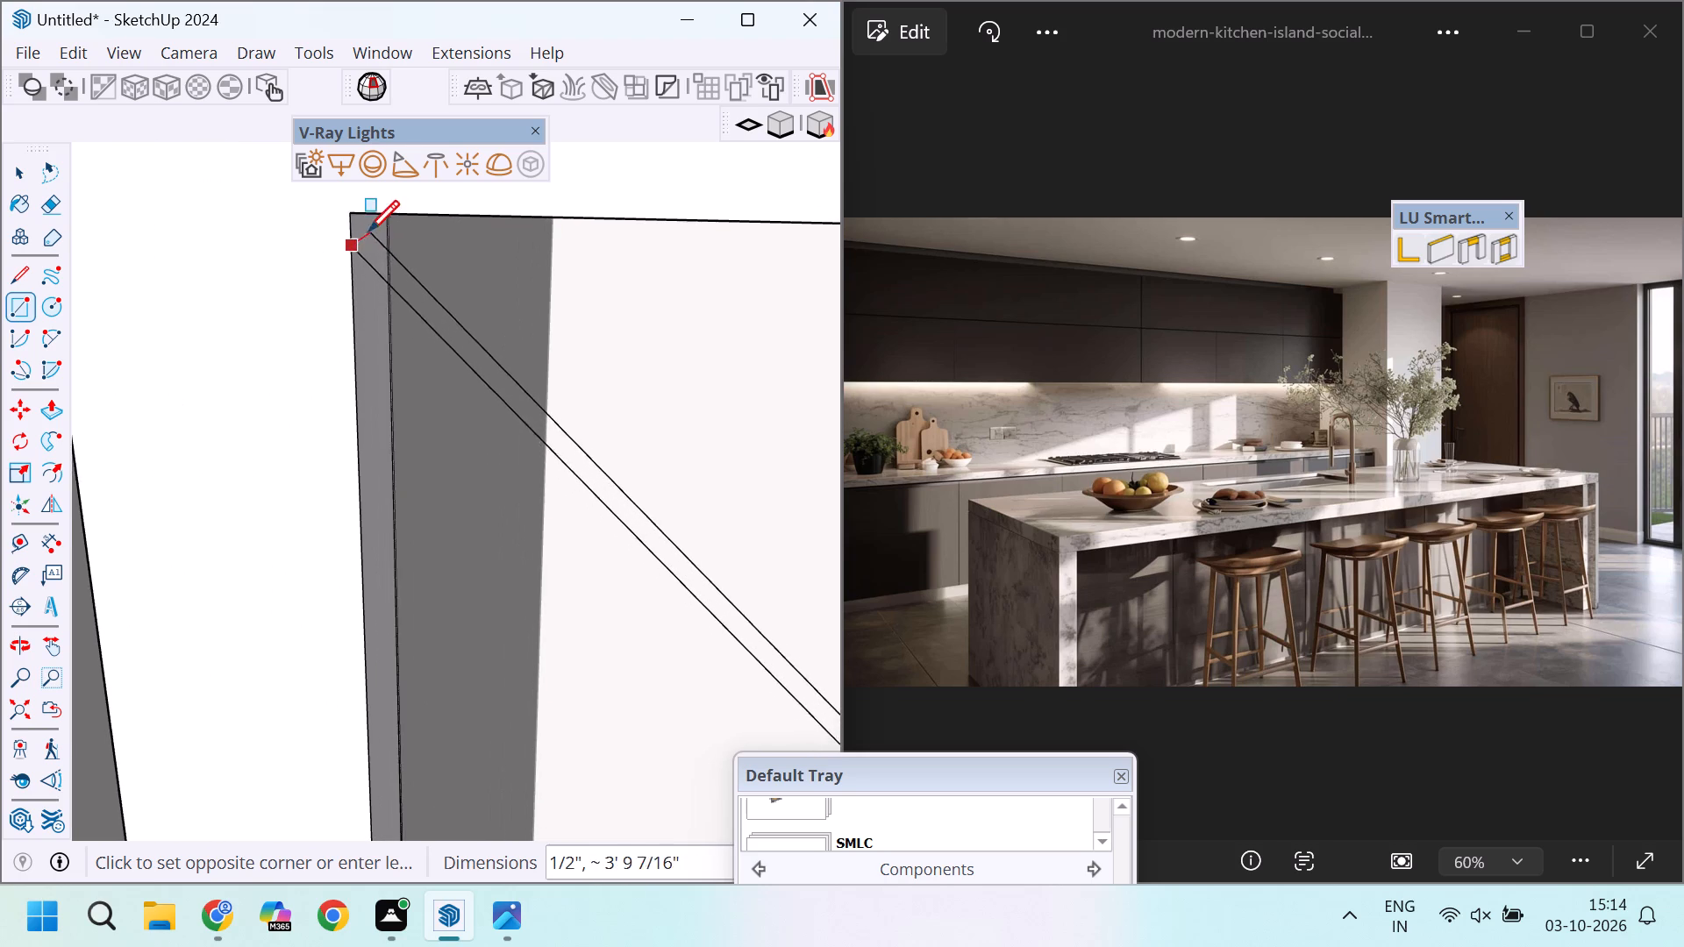
scroll(368, 231, up, 10)
scroll(346, 242, down, 20)
scroll(346, 242, down, 1)
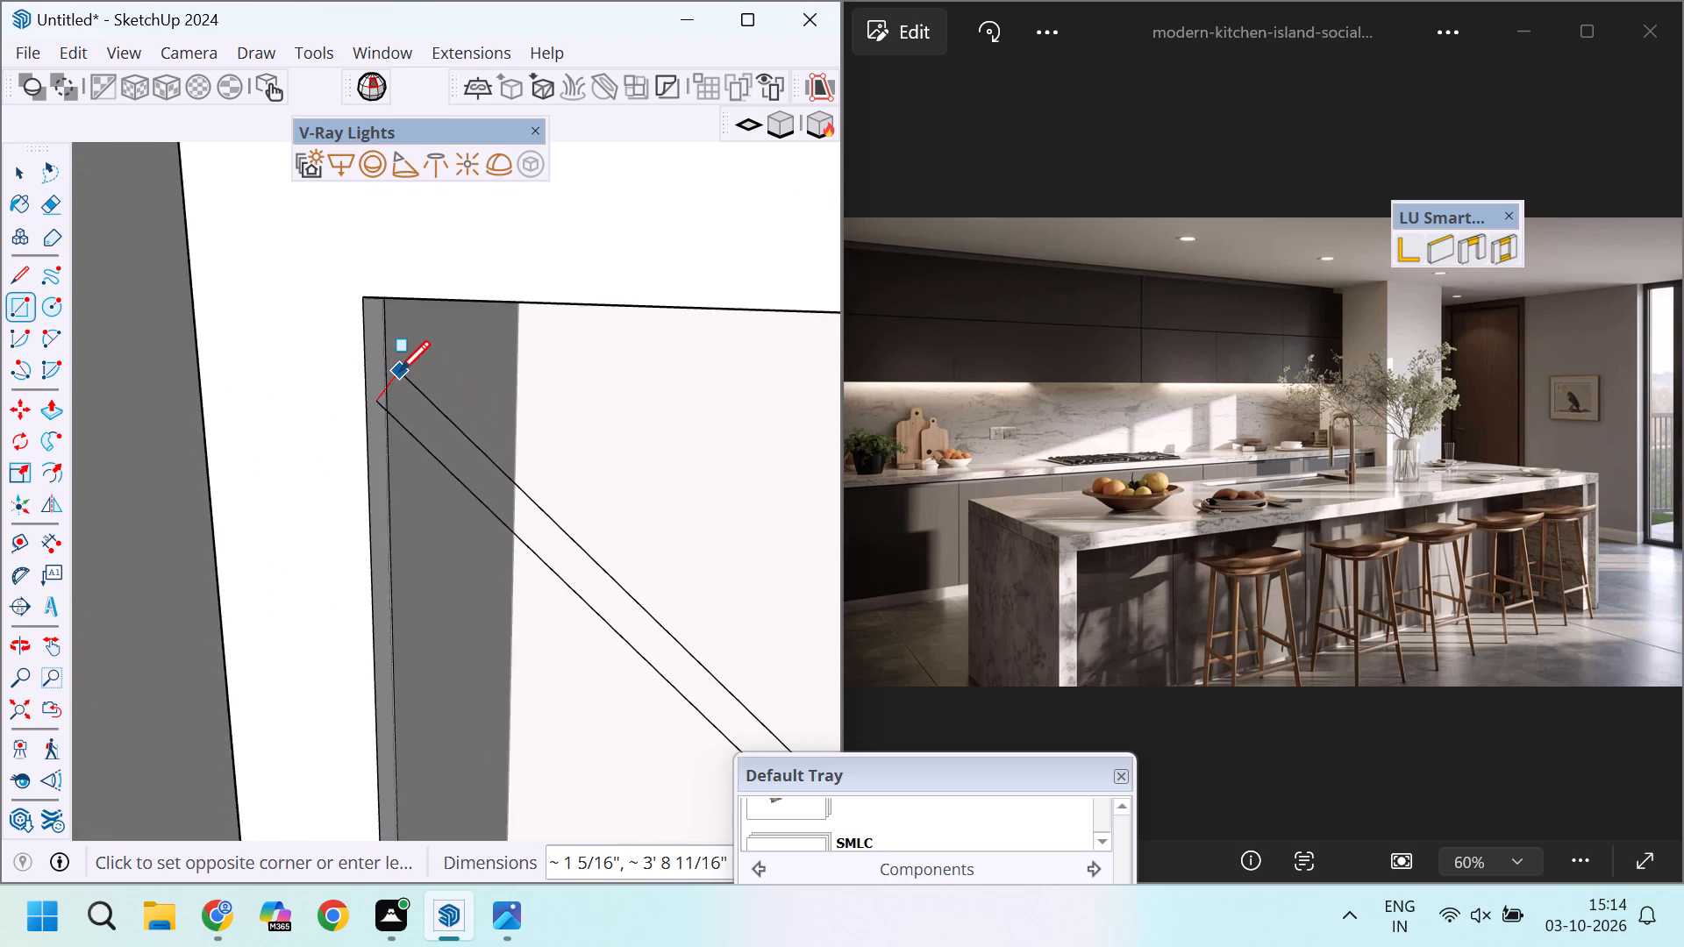
scroll(399, 371, down, 20)
scroll(399, 371, down, 4)
scroll(441, 438, up, 4)
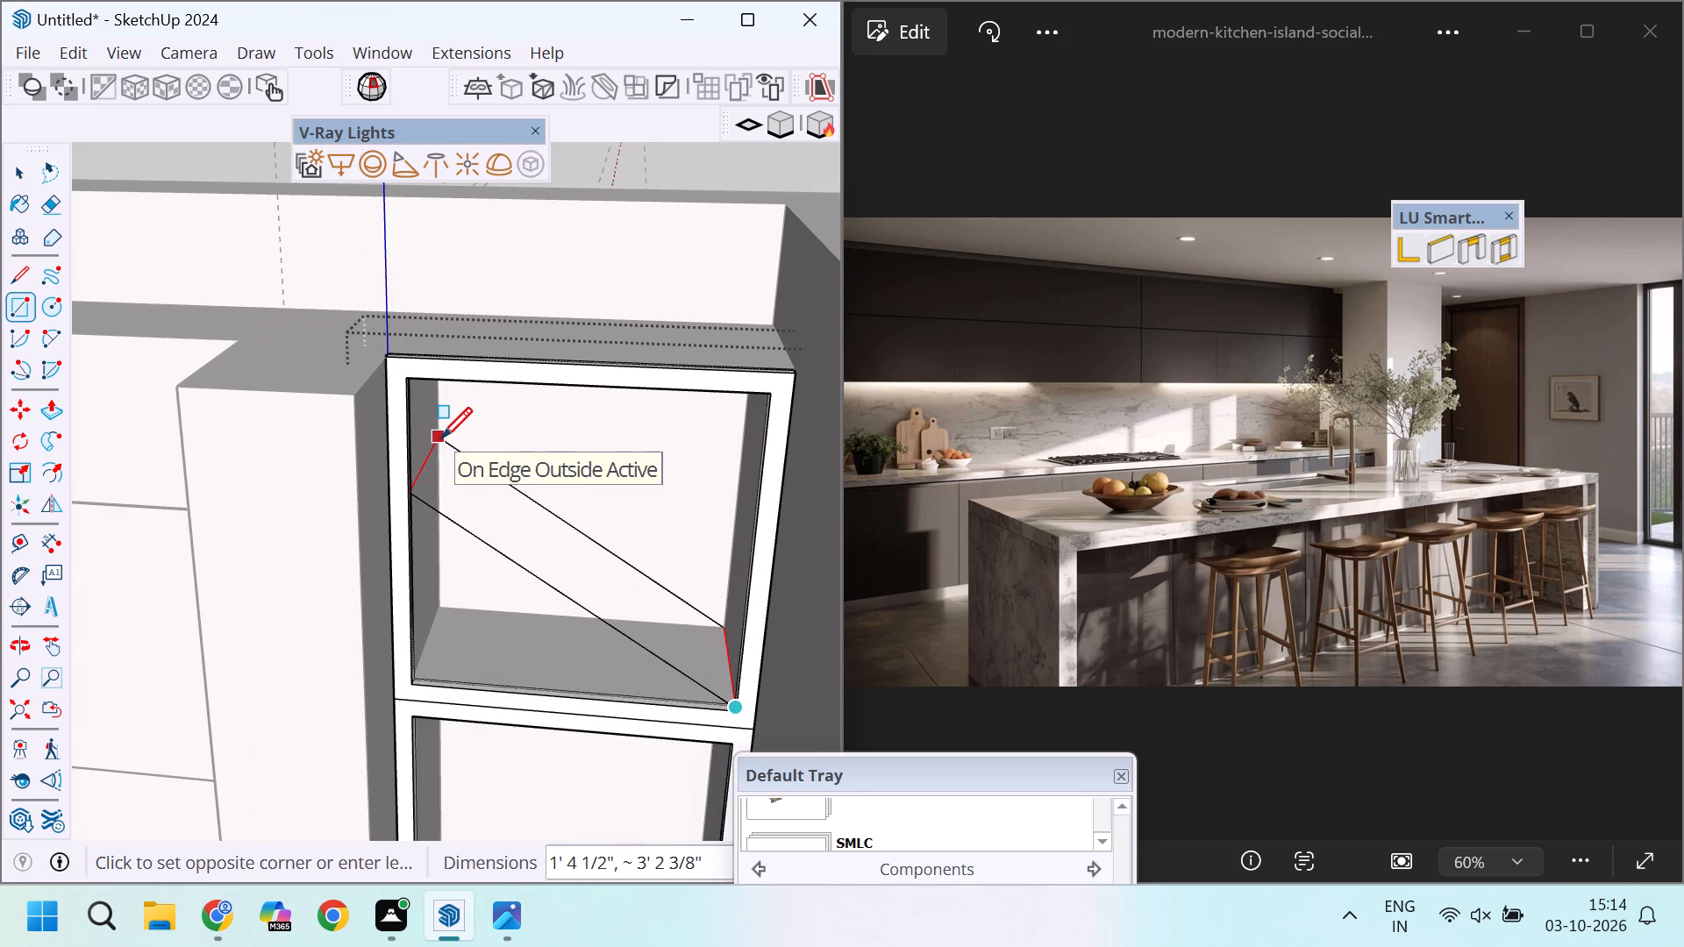
key(Up)
key(Right)
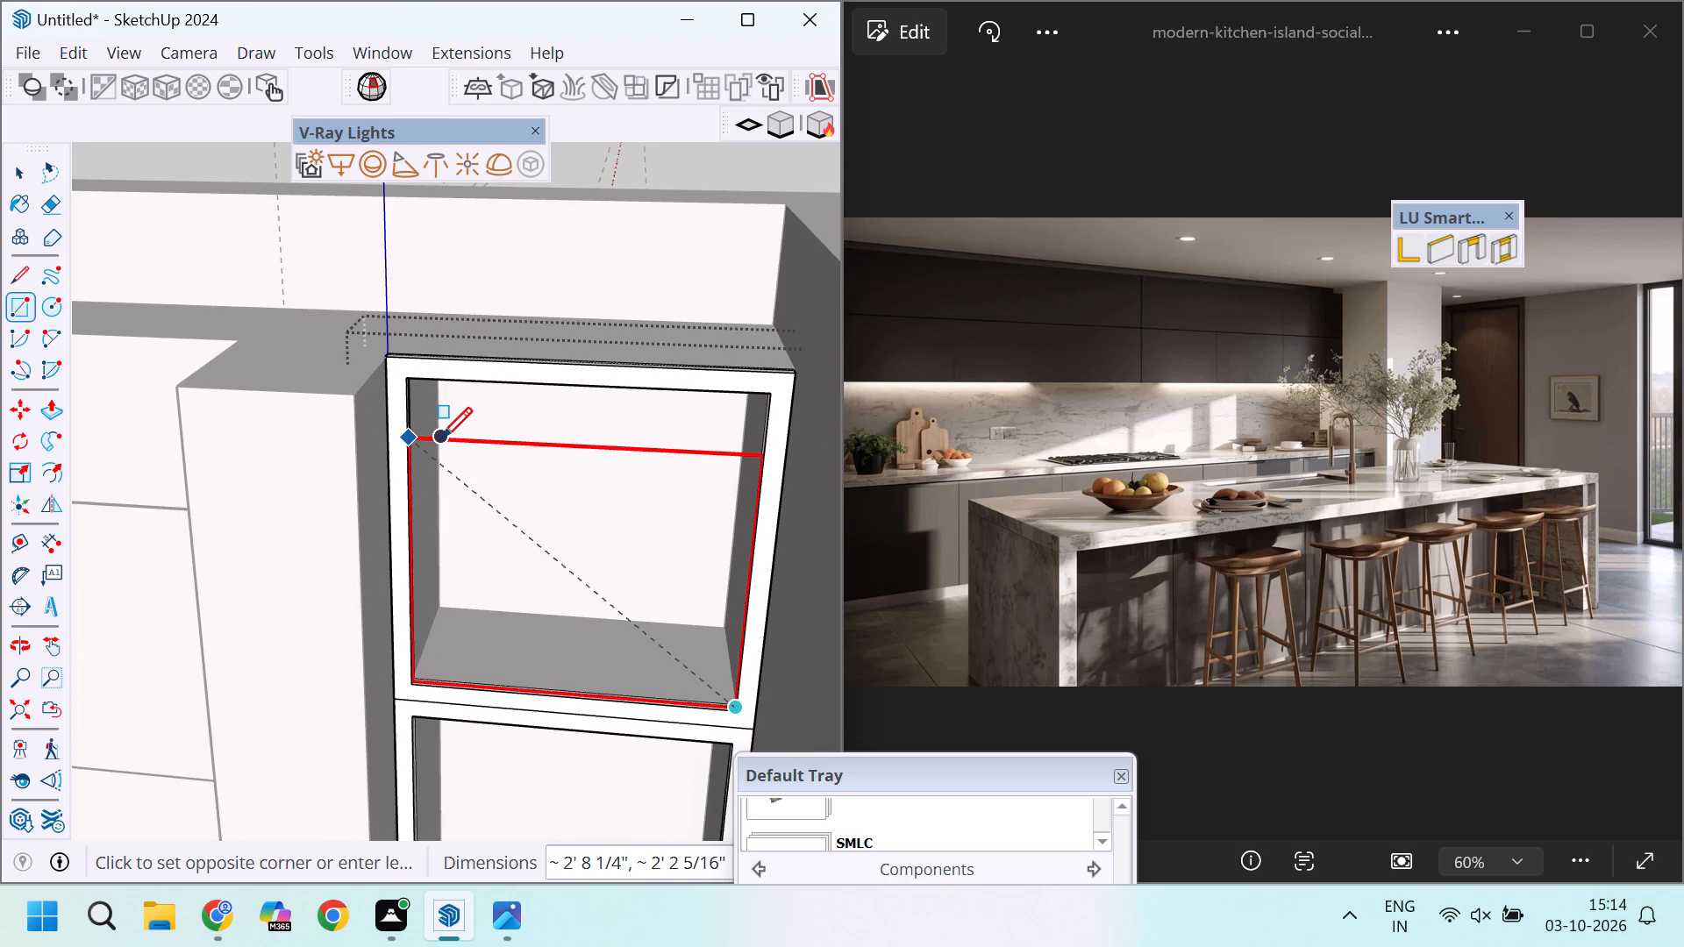
scroll(441, 438, up, 6)
scroll(386, 376, up, 5)
scroll(344, 294, up, 8)
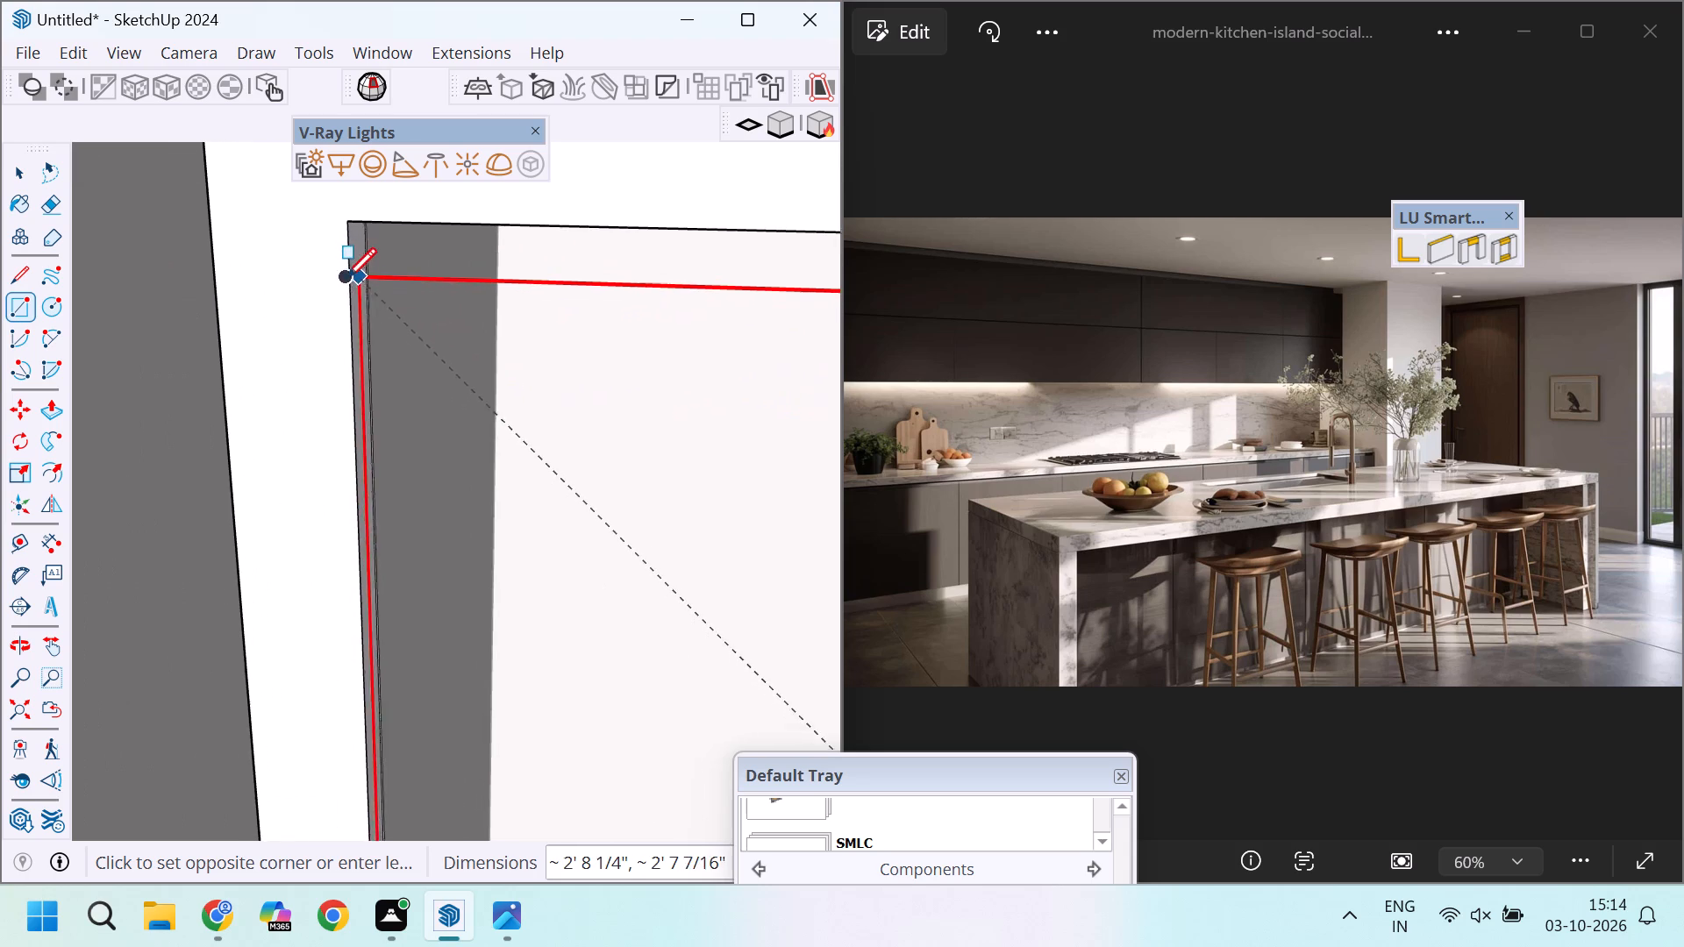
scroll(346, 278, up, 2)
middle_drag(355, 255, 332, 187)
scroll(346, 216, up, 5)
scroll(398, 269, down, 4)
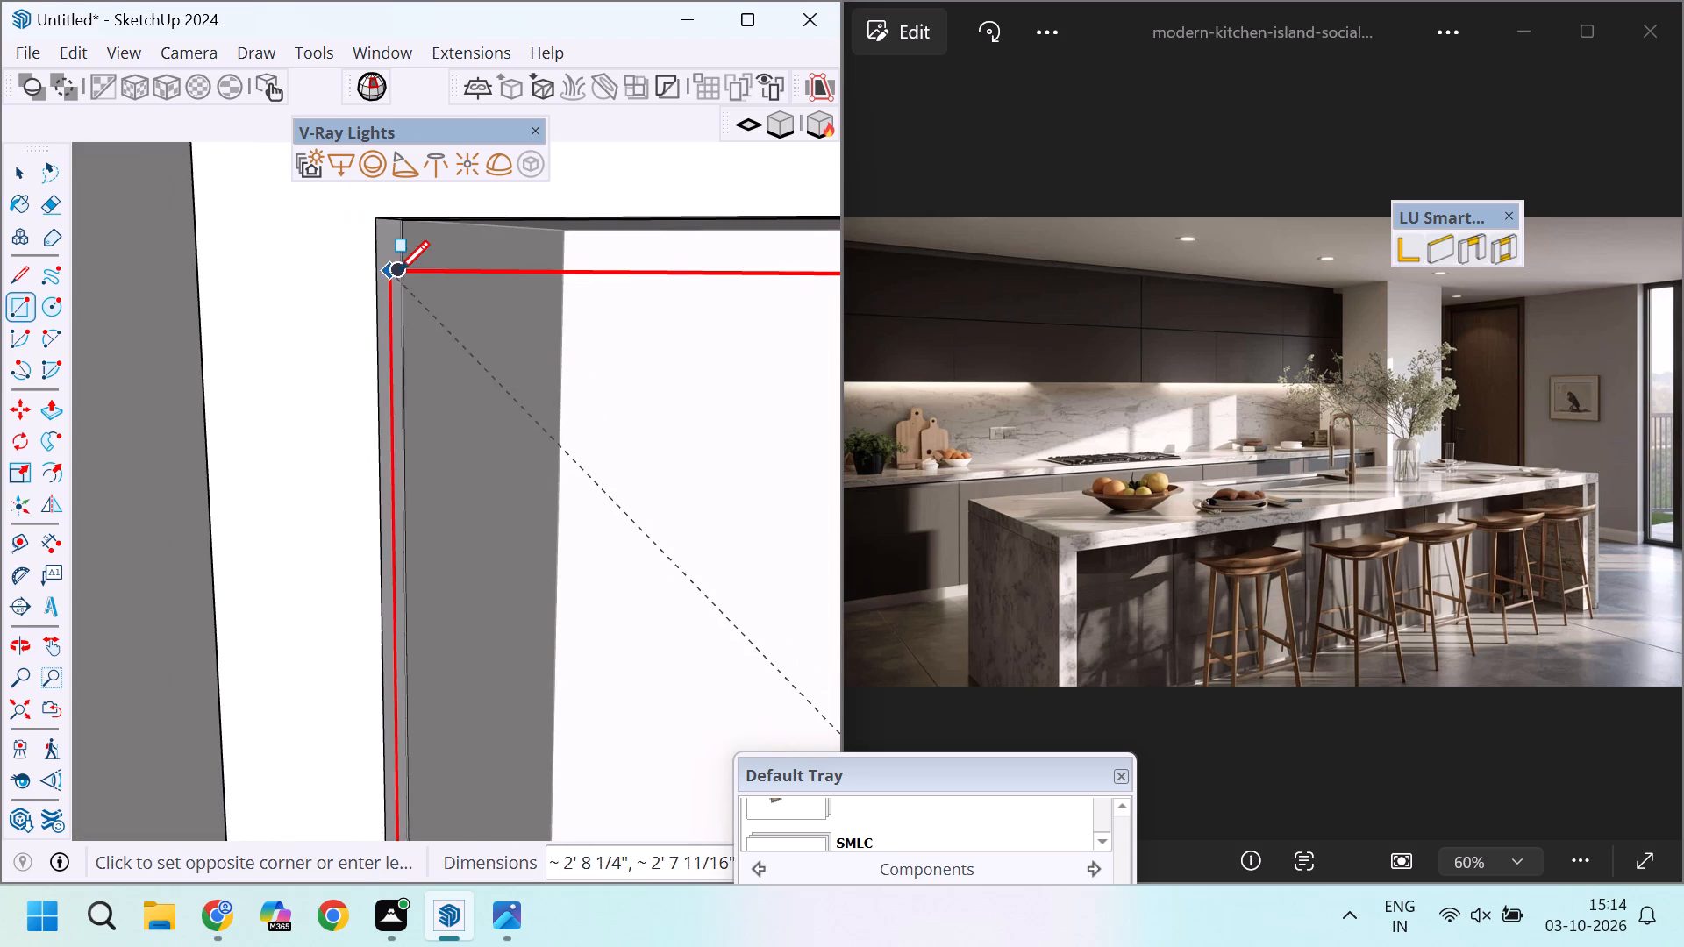
scroll(398, 271, down, 6)
scroll(398, 271, up, 13)
scroll(388, 245, down, 9)
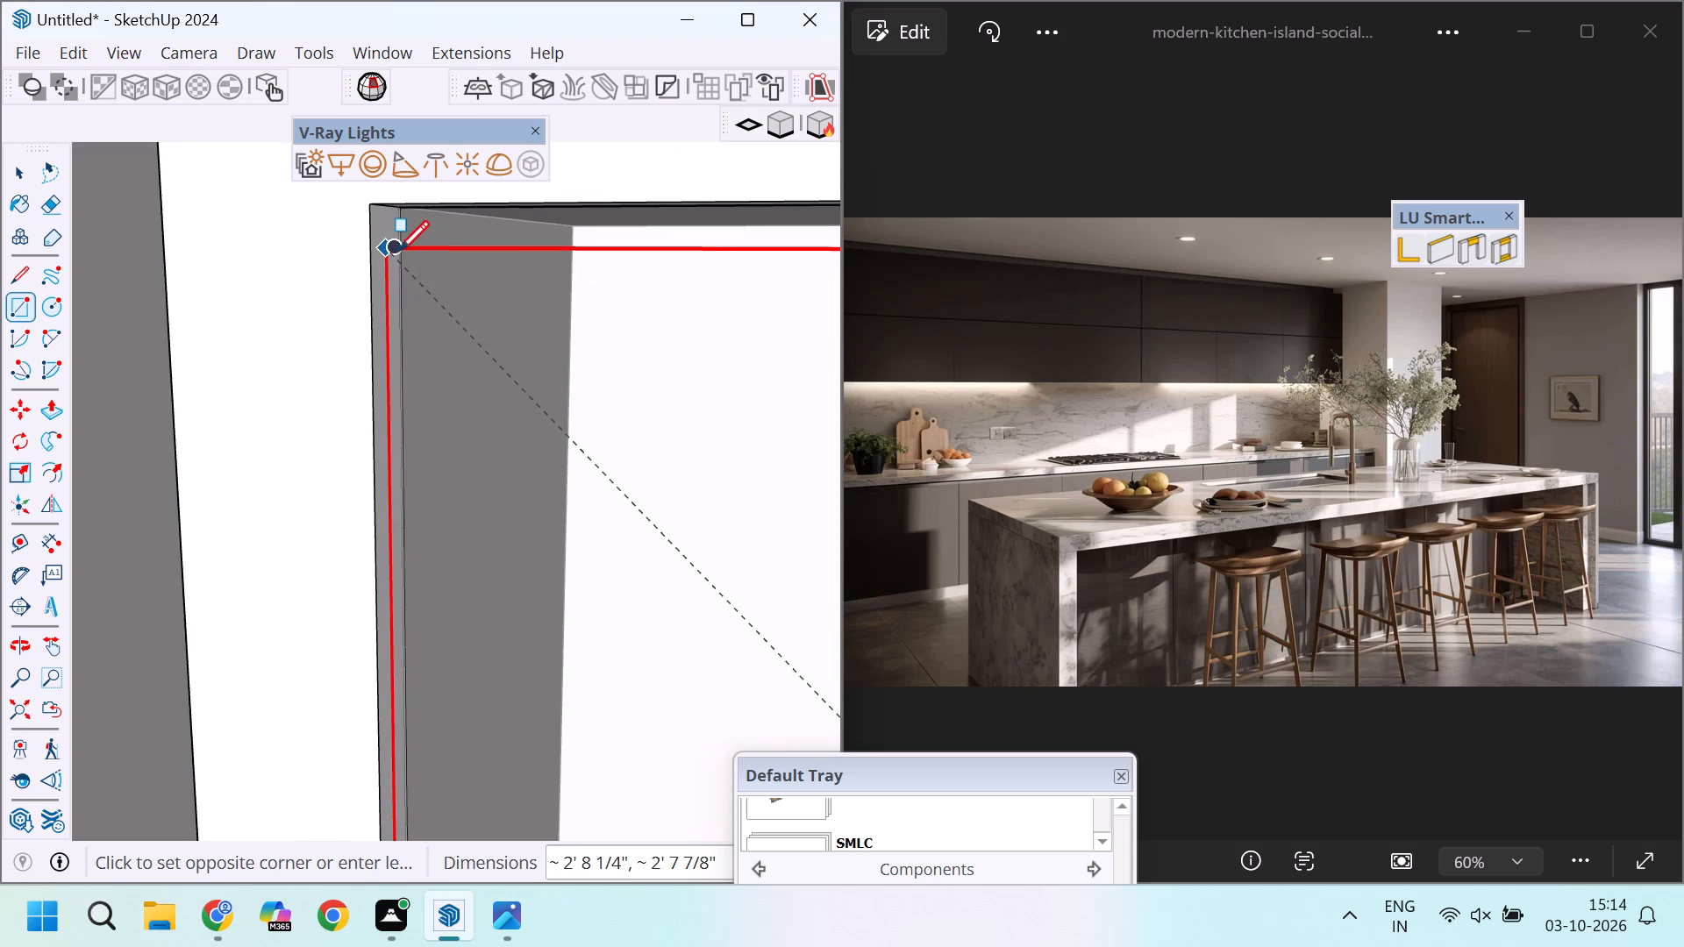
scroll(402, 256, up, 5)
scroll(364, 283, down, 9)
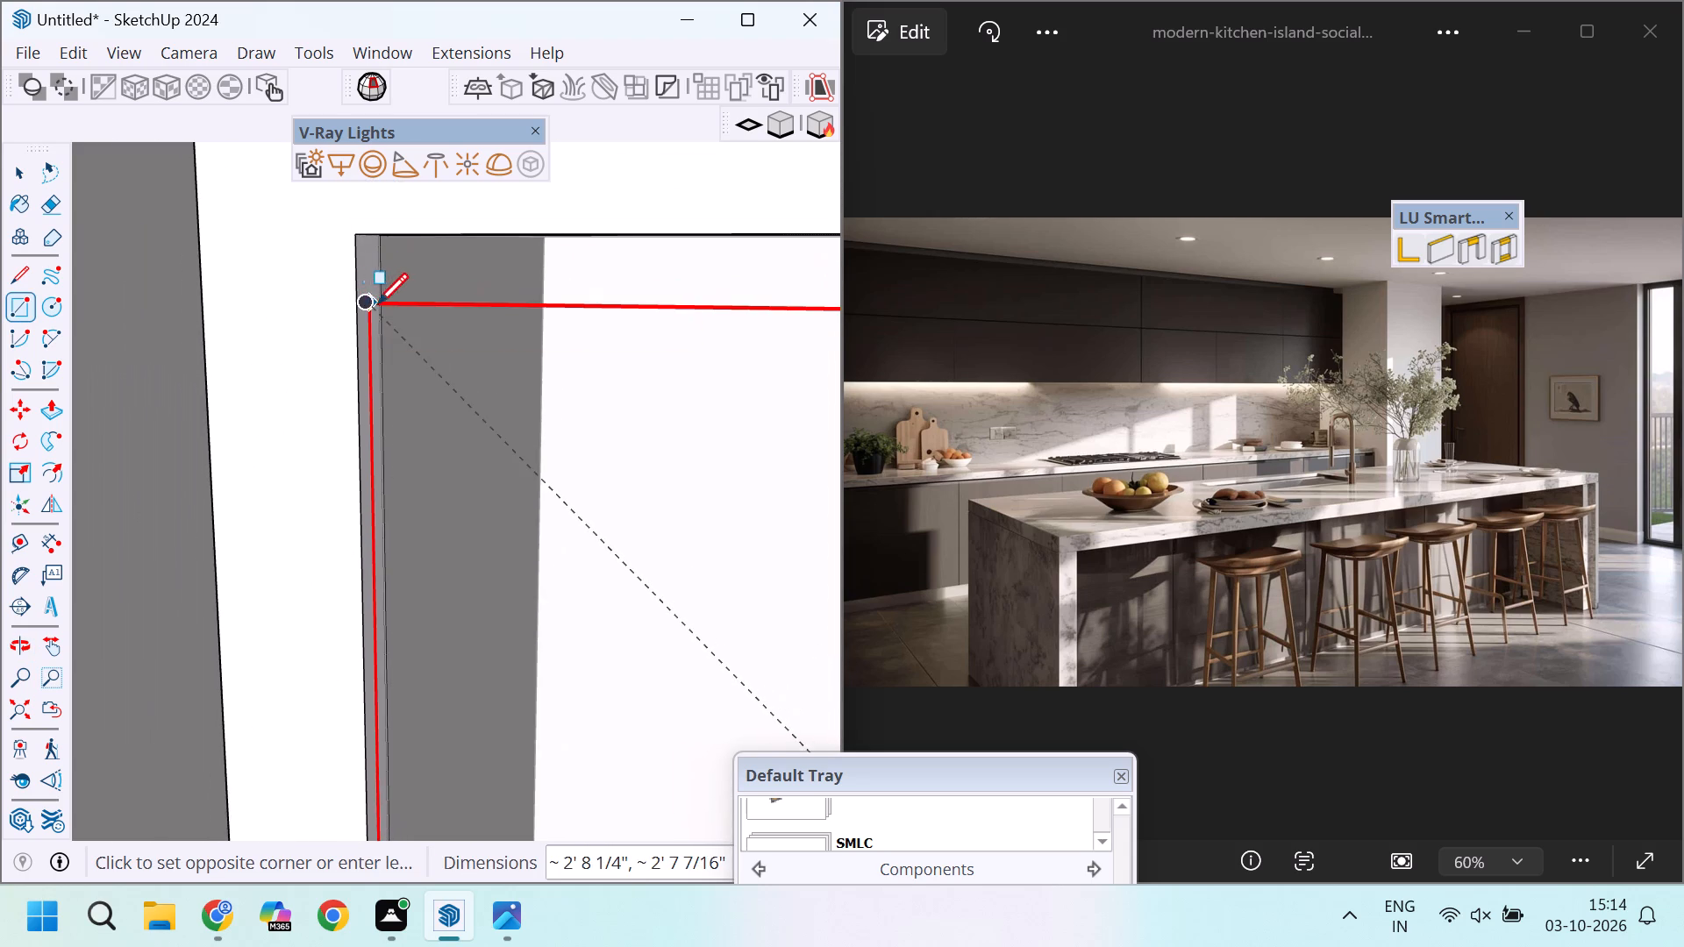
scroll(368, 300, up, 11)
scroll(382, 254, down, 14)
middle_drag(387, 275, 358, 256)
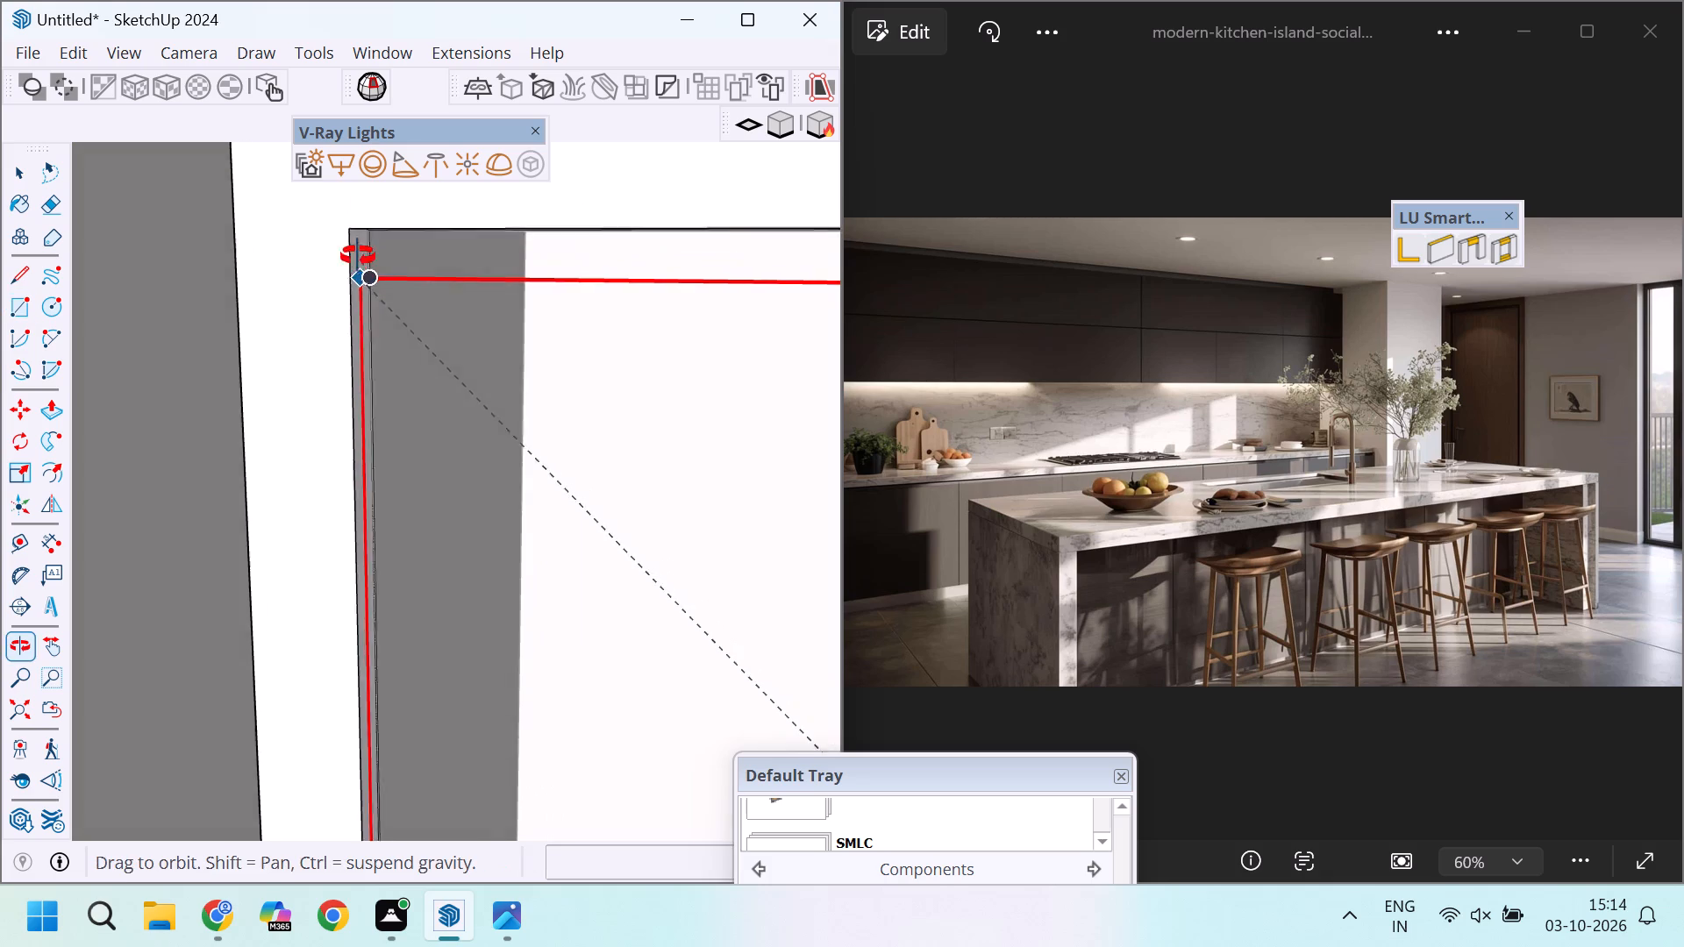
middle_drag(358, 256, 357, 182)
scroll(437, 324, down, 12)
scroll(421, 283, up, 16)
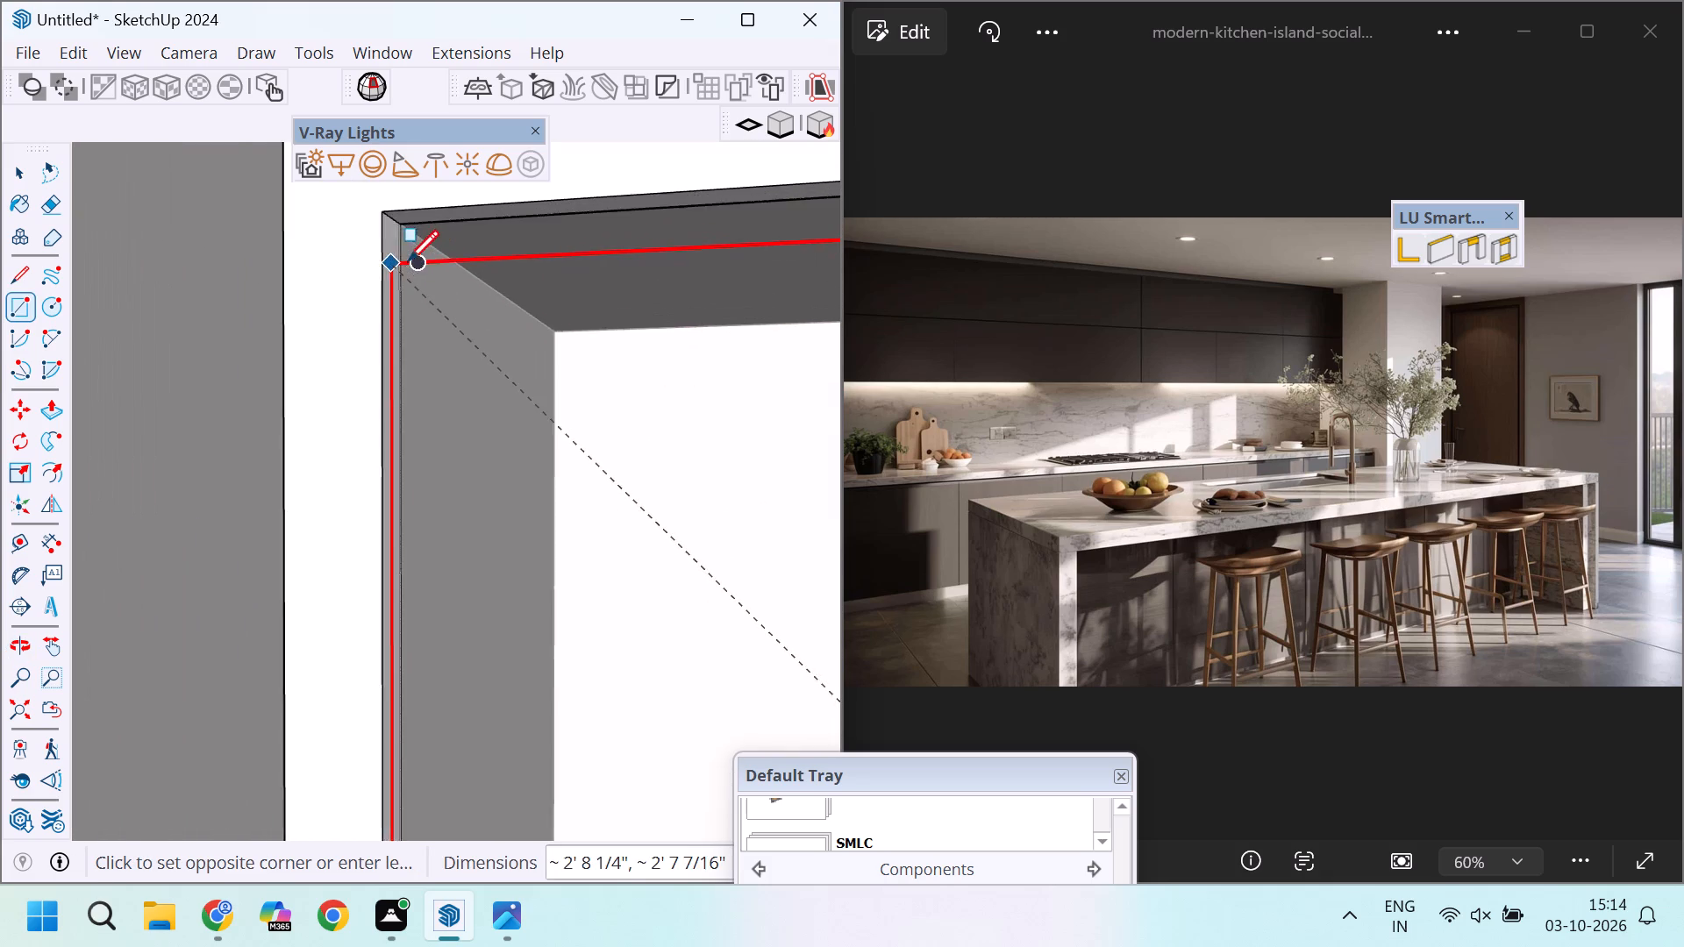
scroll(408, 260, up, 4)
click(396, 212)
scroll(404, 293, down, 2)
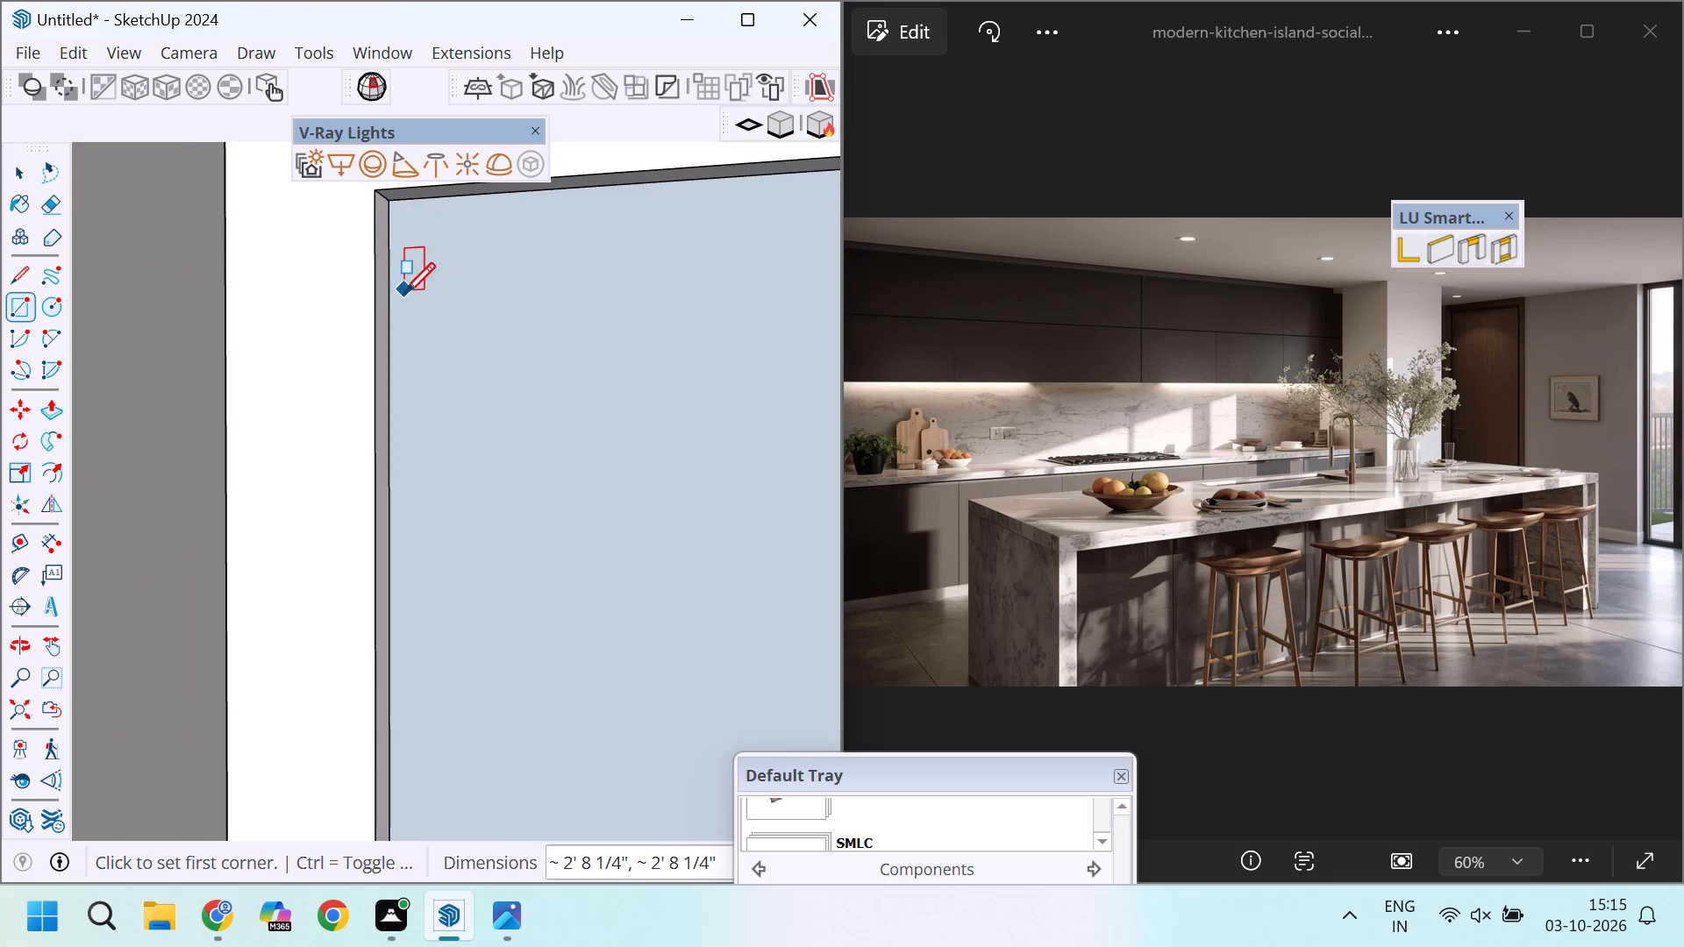
scroll(404, 293, down, 2)
scroll(385, 316, down, 20)
scroll(502, 438, up, 3)
scroll(500, 437, down, 4)
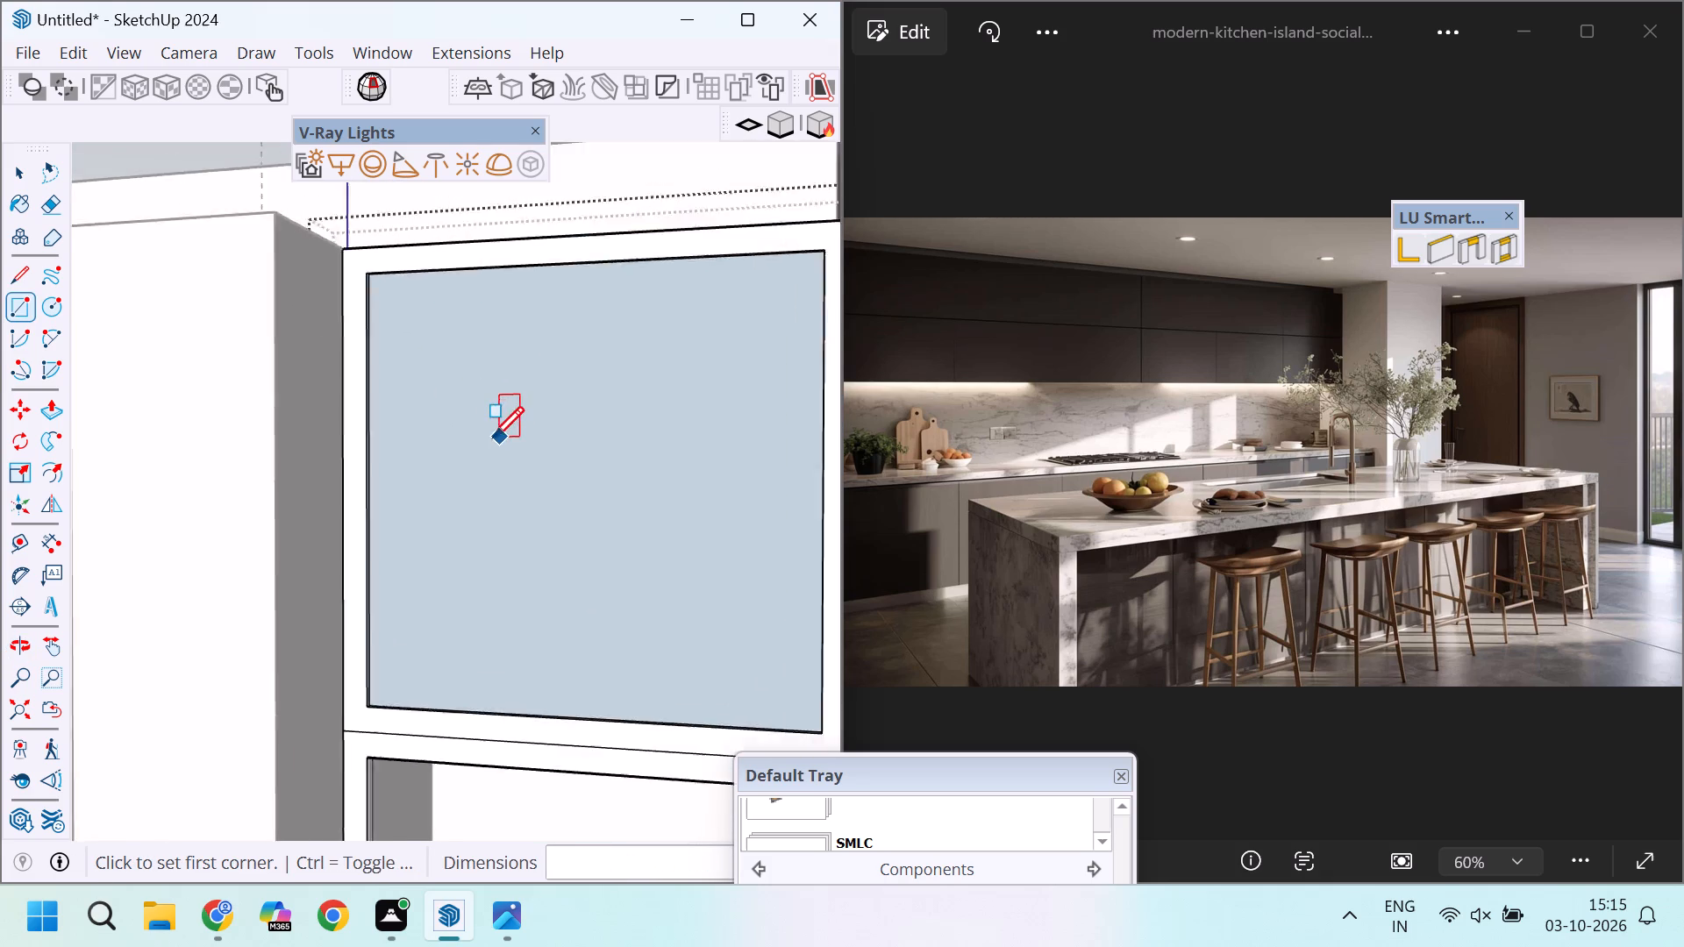
Reverse the new rectangle's face in the top opening.
key(space)
click(522, 430)
right_click(522, 430)
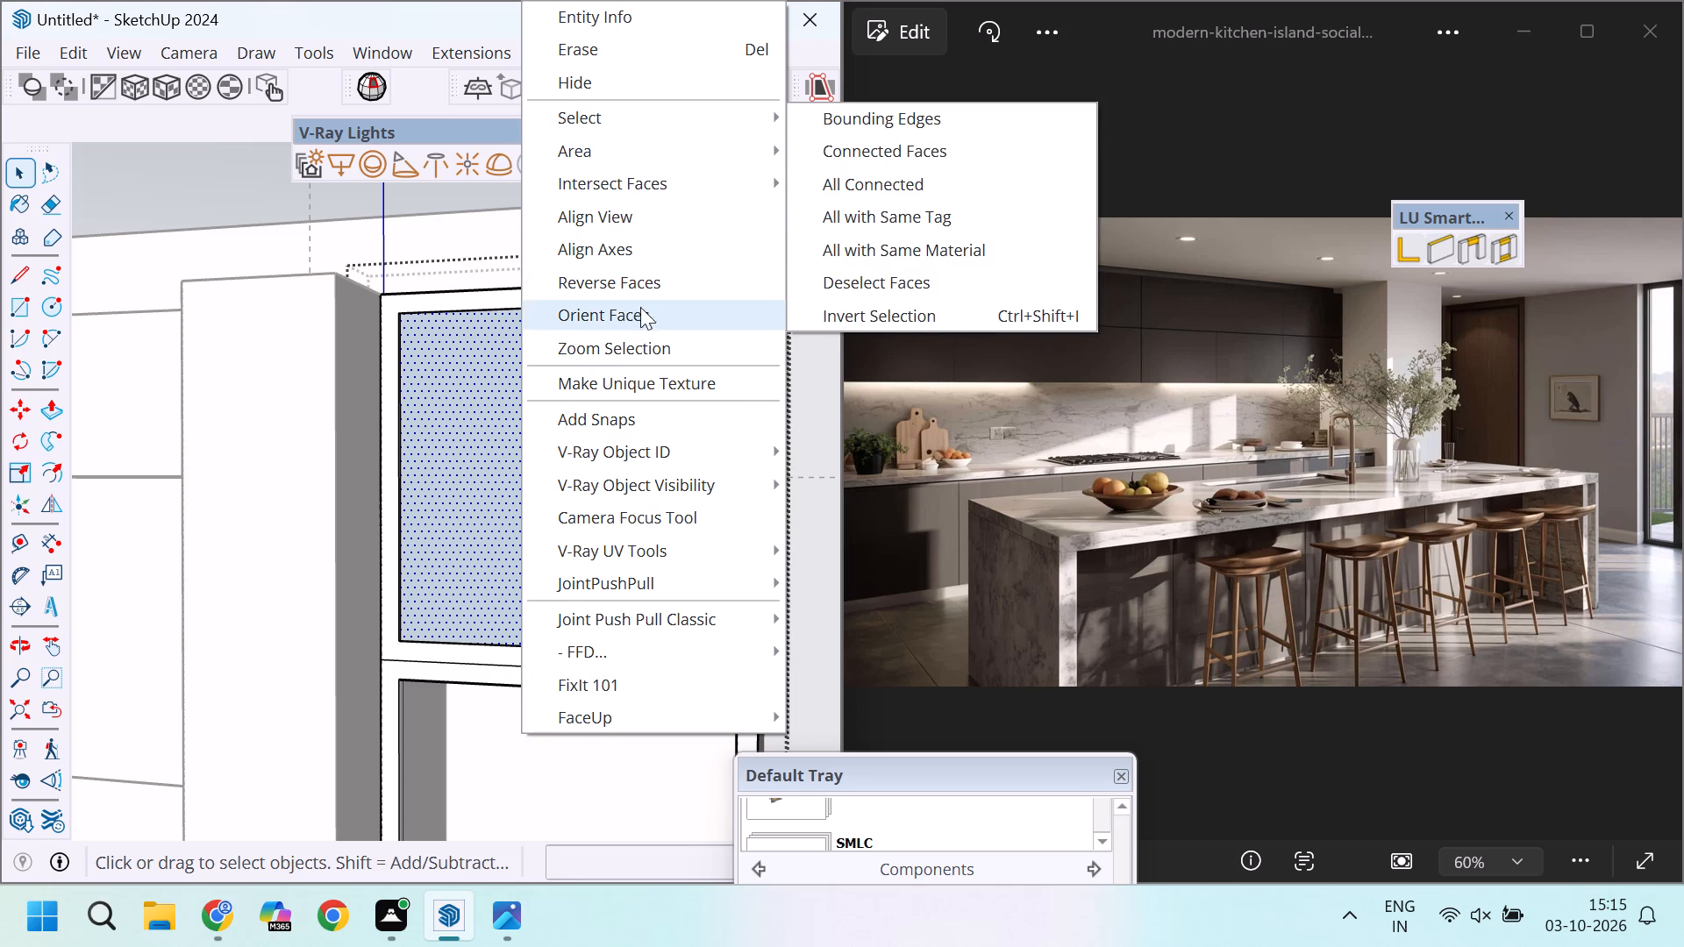
click(651, 286)
Group the top opening's rectangle together with its bounding edges.
scroll(541, 426, down, 3)
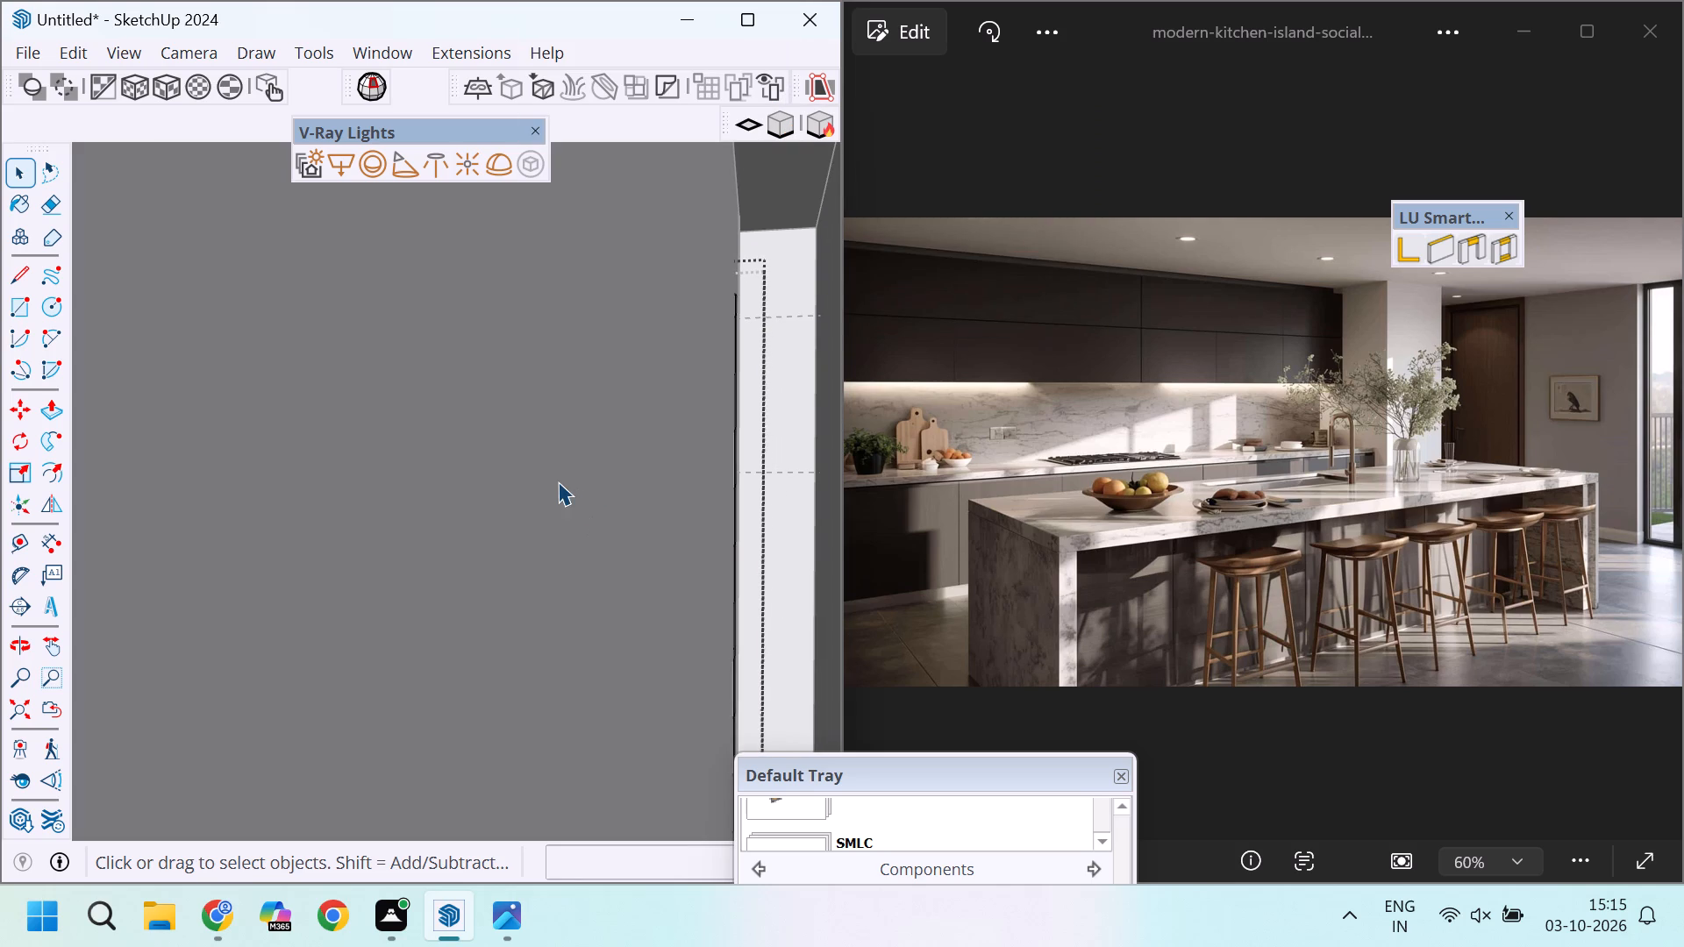
scroll(563, 481, down, 20)
scroll(563, 481, down, 20)
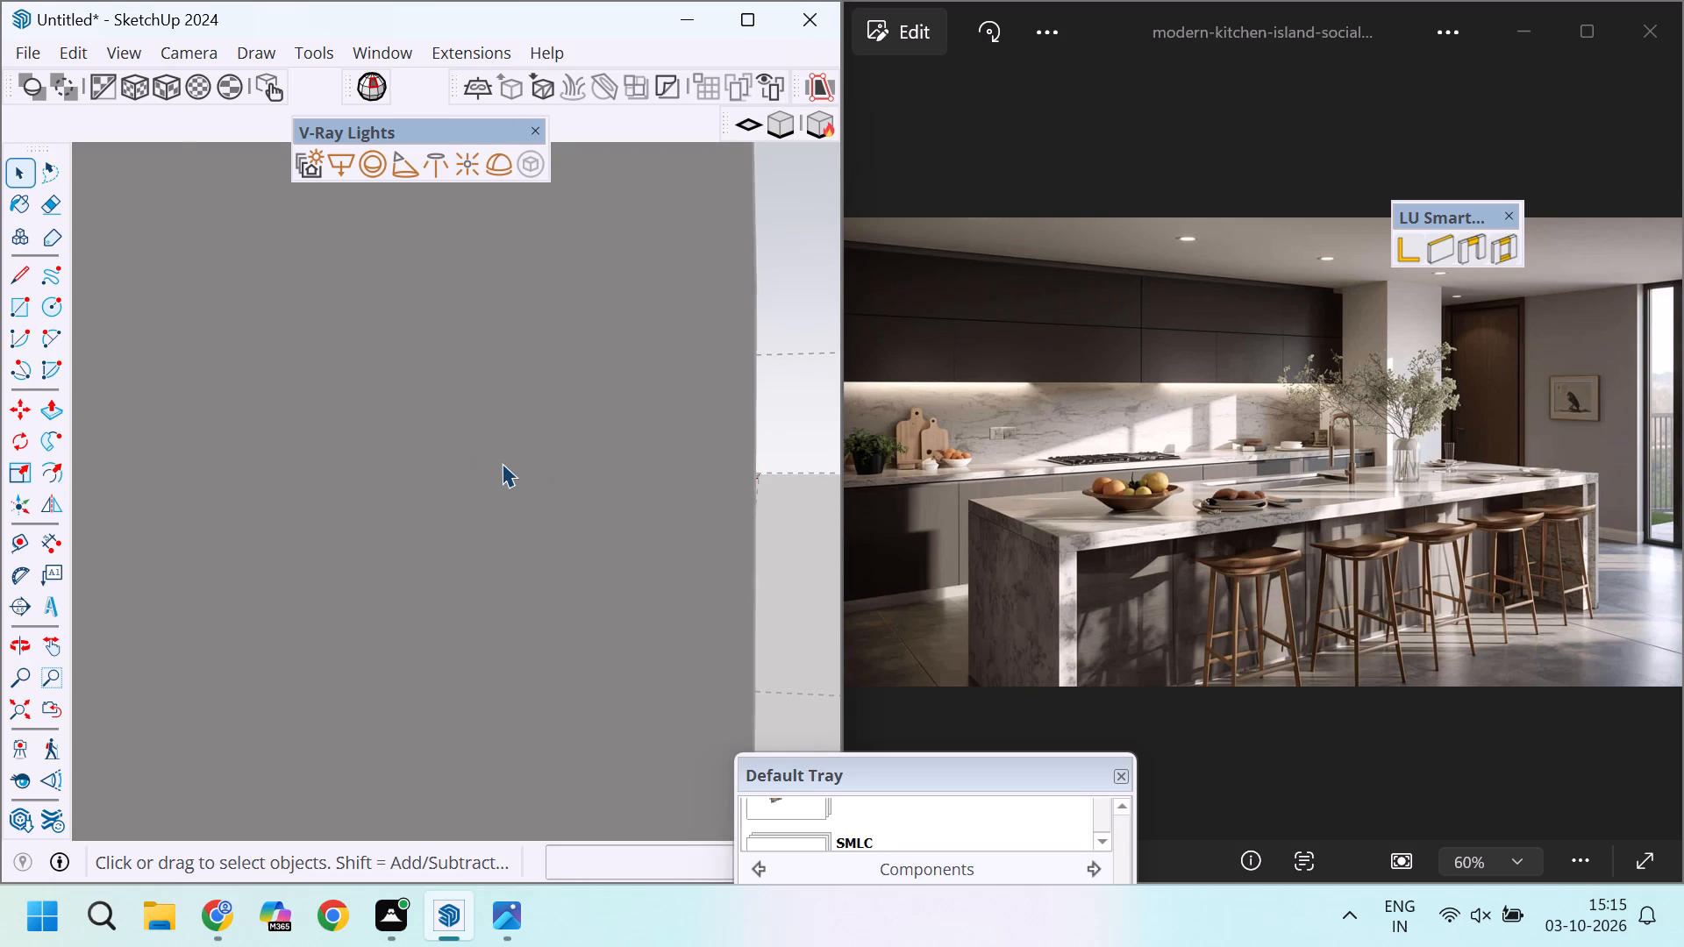
scroll(502, 463, down, 20)
scroll(502, 463, down, 20)
scroll(502, 463, down, 3)
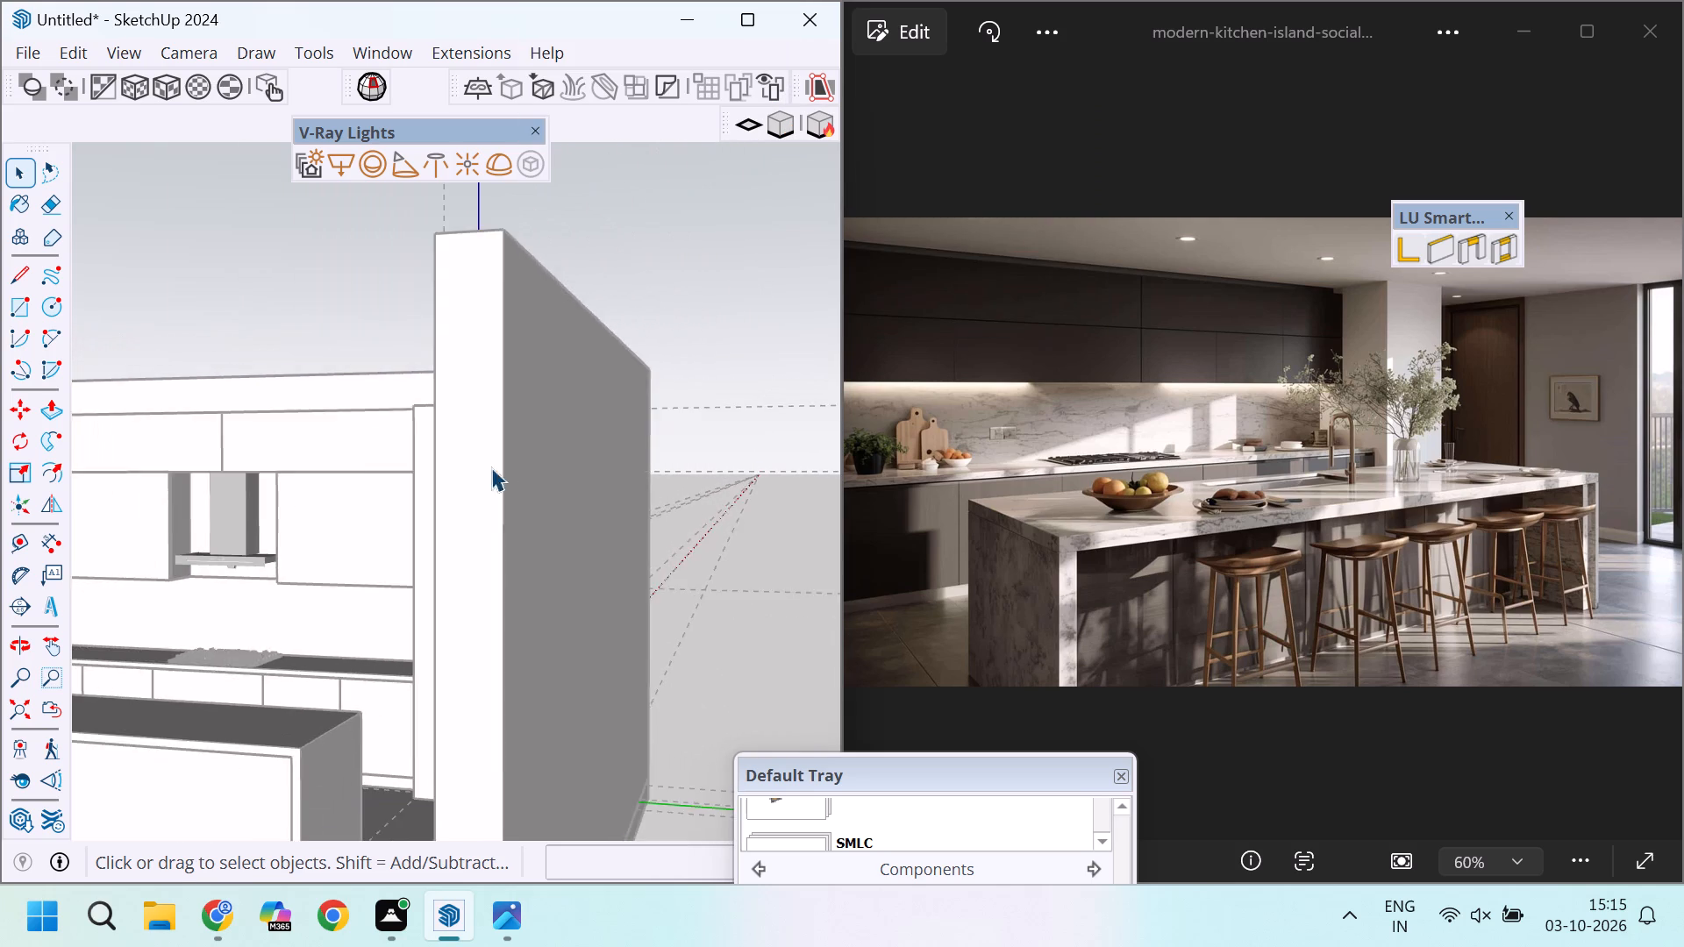
scroll(491, 467, down, 2)
middle_drag(327, 461, 529, 577)
scroll(564, 521, up, 11)
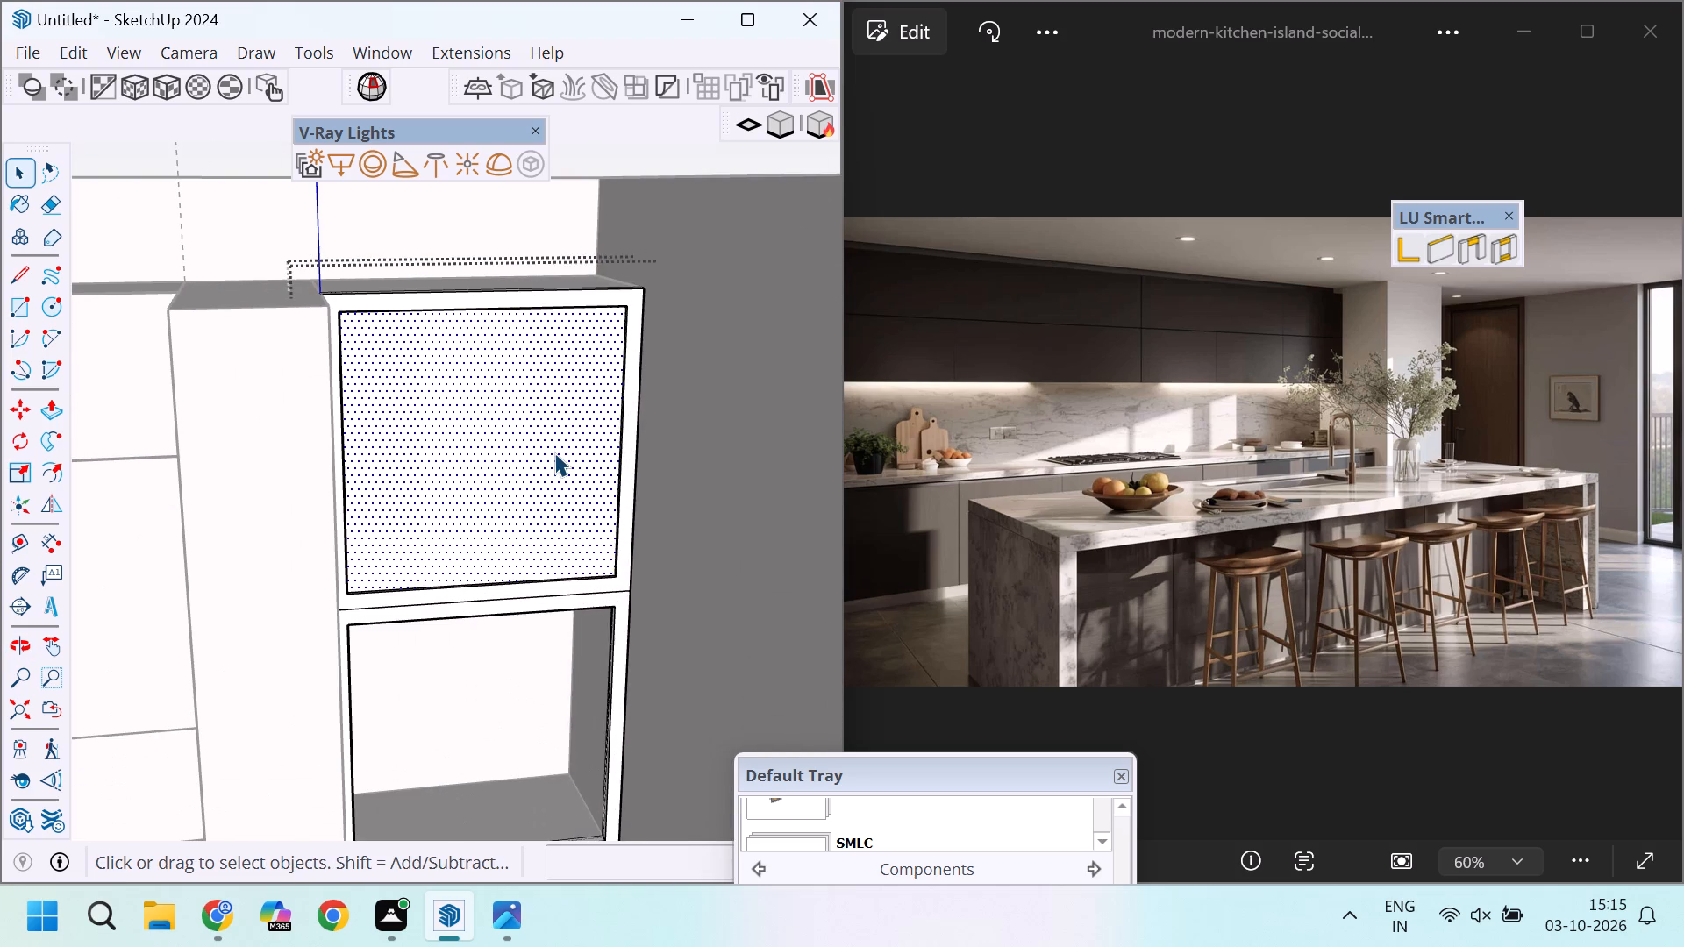
right_click(554, 452)
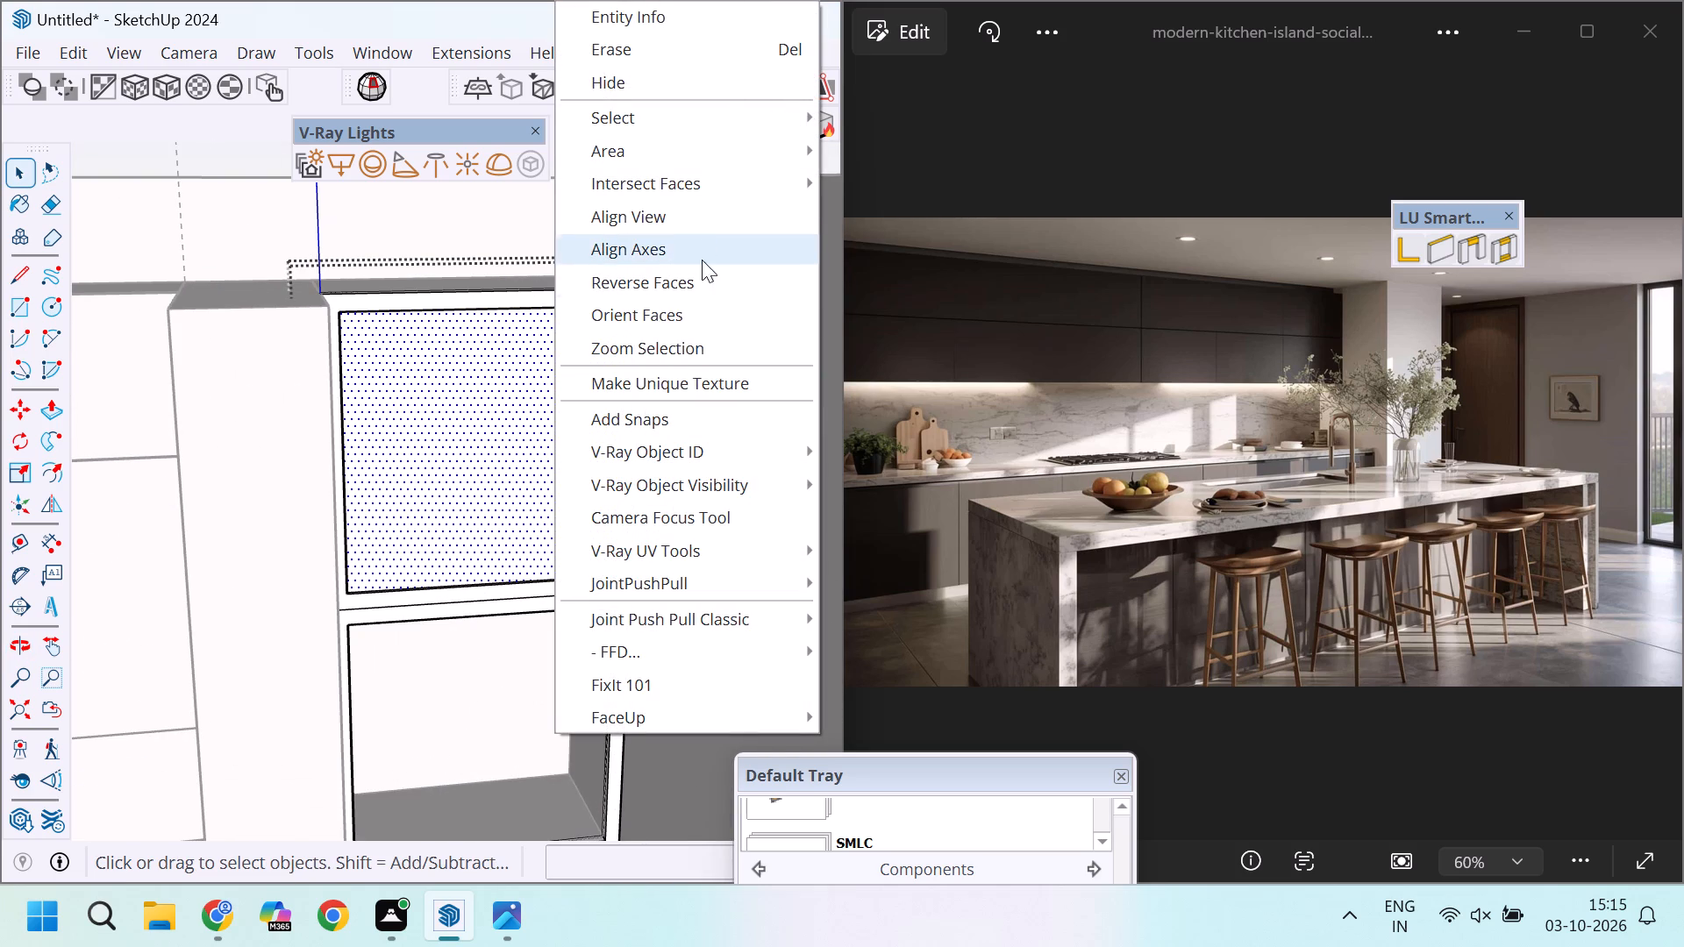
double_click(457, 518)
double_click(457, 518)
double_click(506, 509)
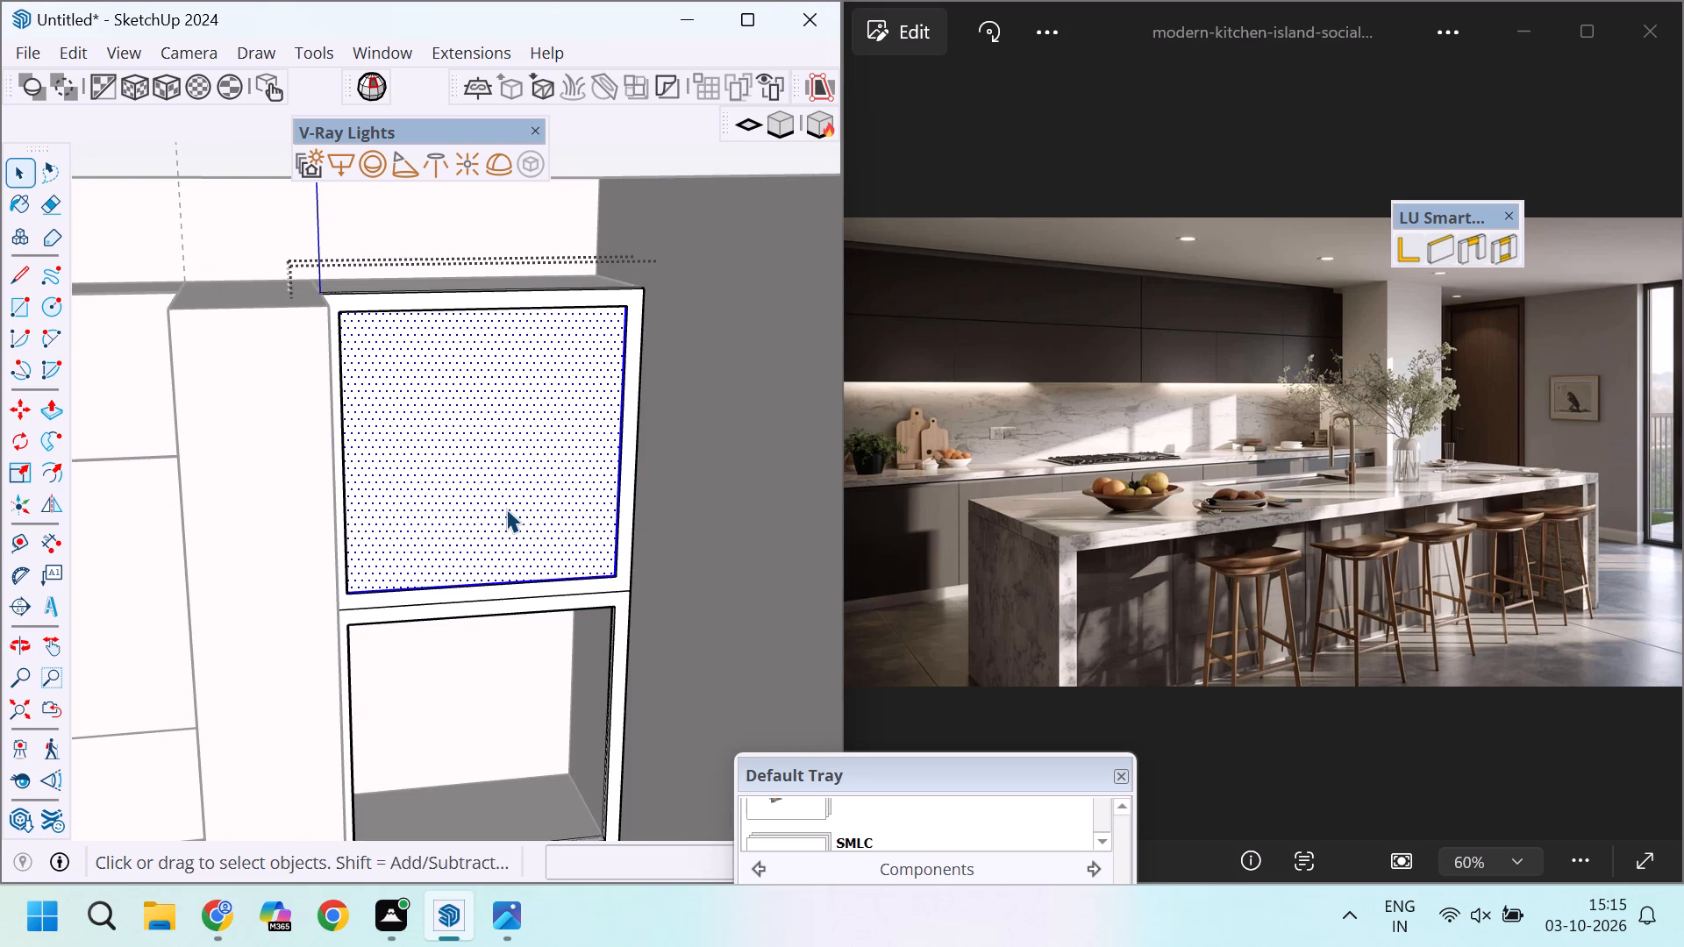
right_click(506, 509)
click(651, 246)
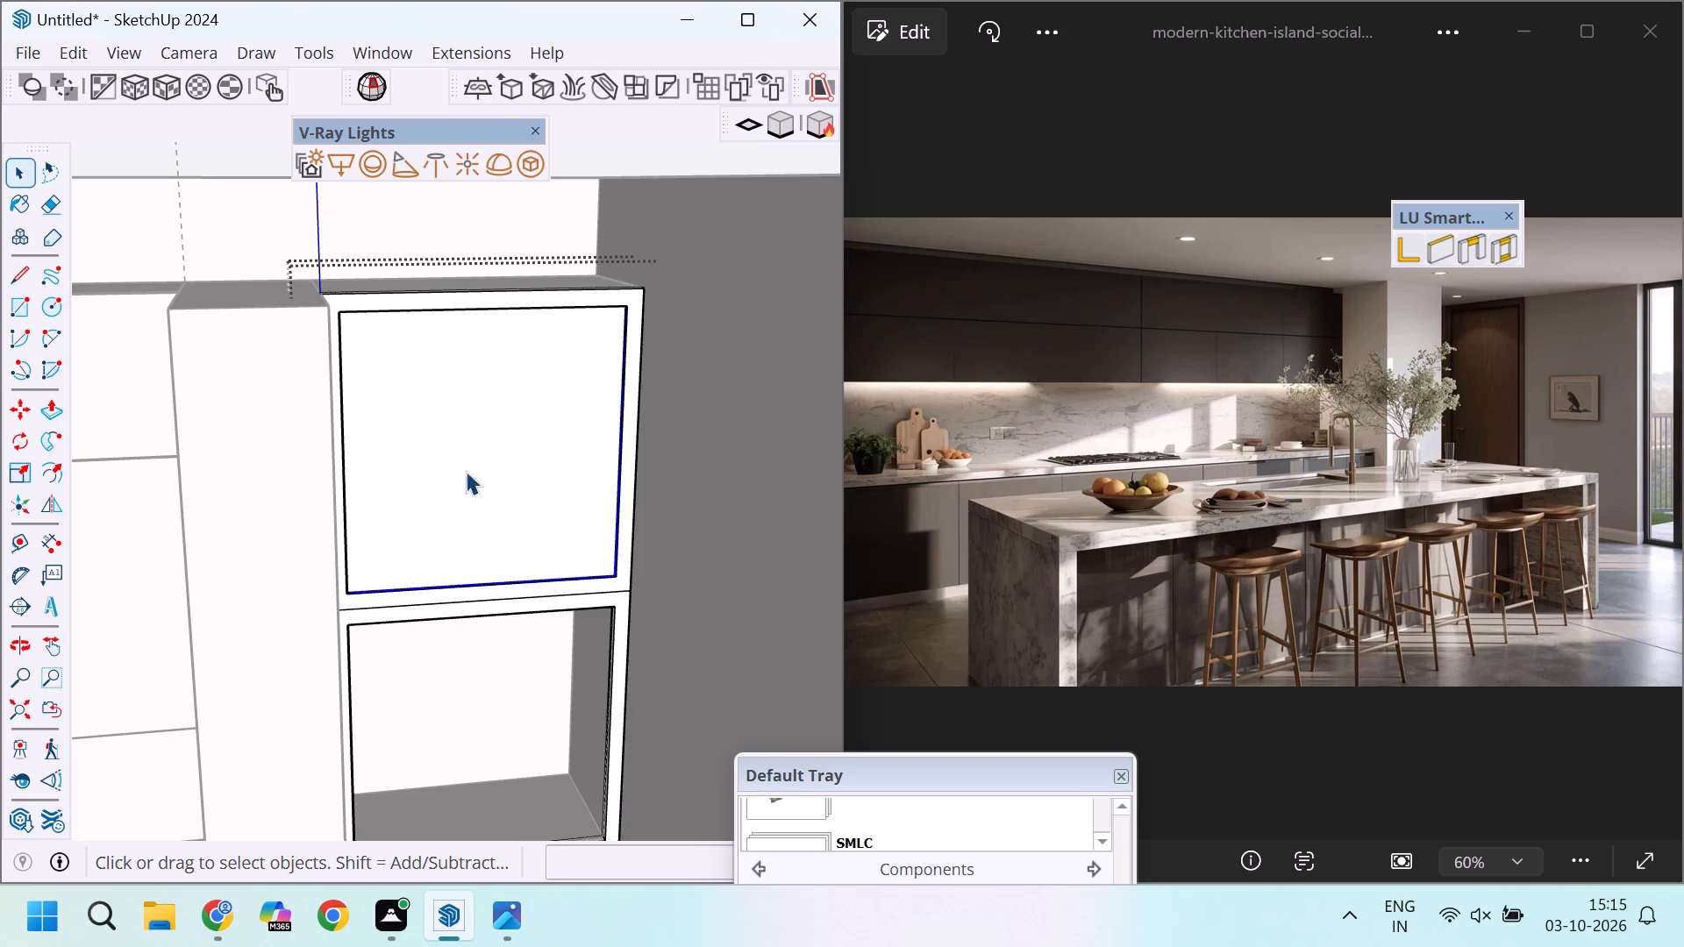
Copy the panel group from the top opening down to the matching corner of the middle frame opening.
scroll(475, 586, up, 19)
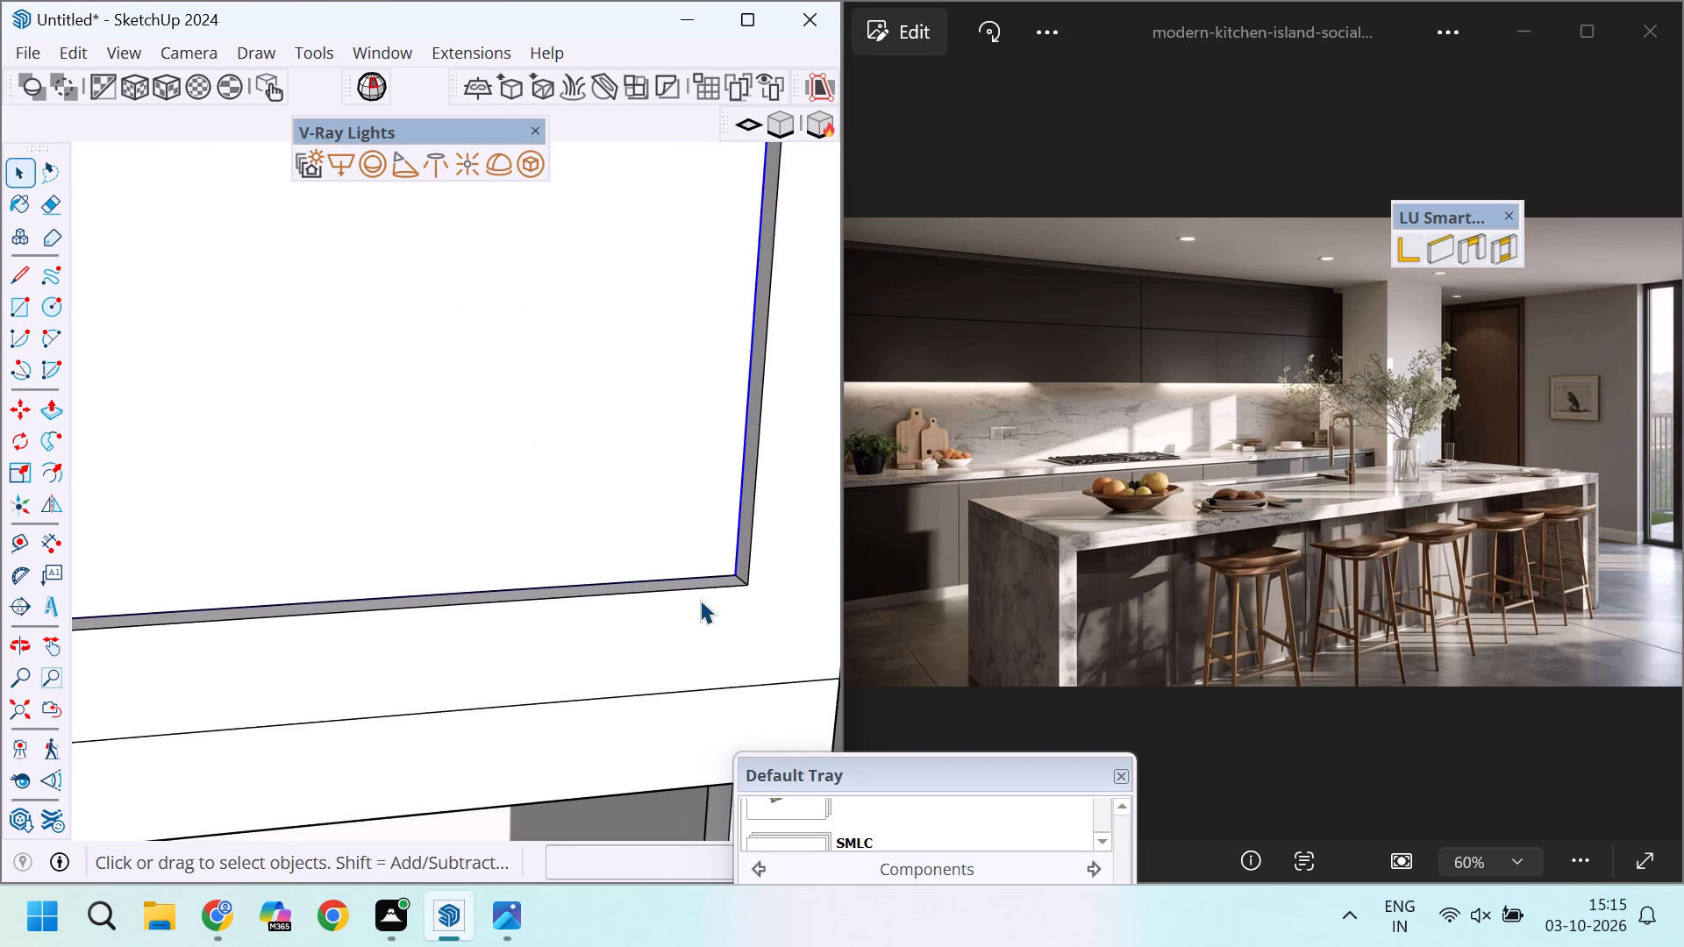
key(m)
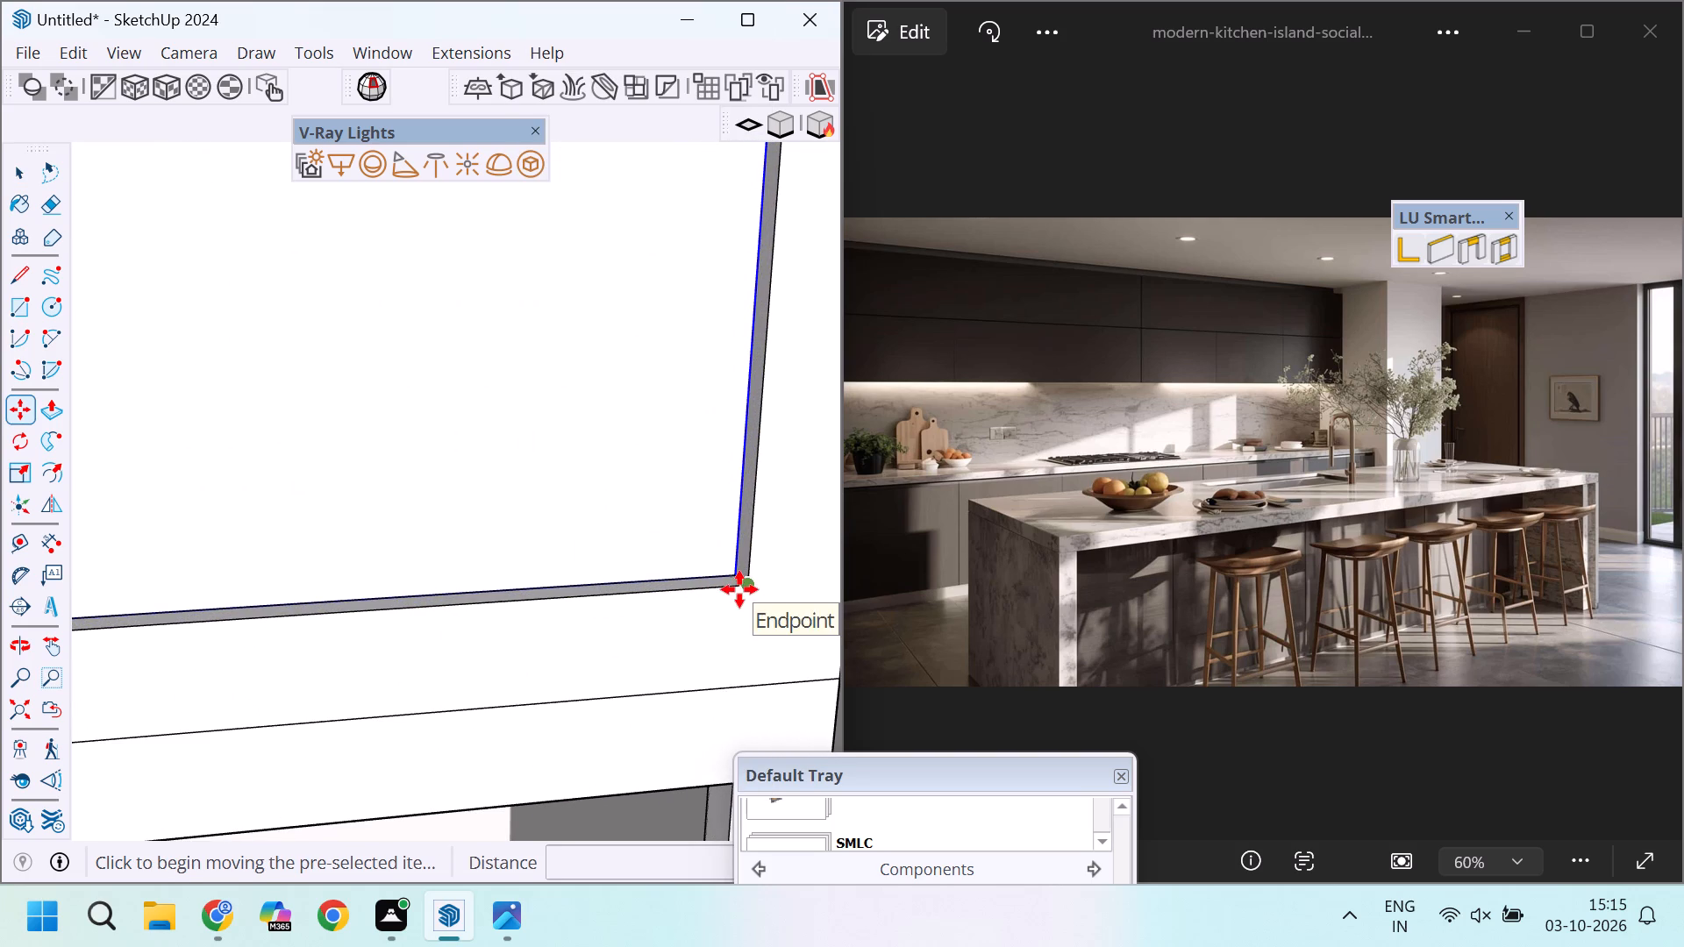
click(740, 587)
scroll(576, 472, down, 20)
scroll(576, 472, down, 7)
scroll(581, 578, up, 5)
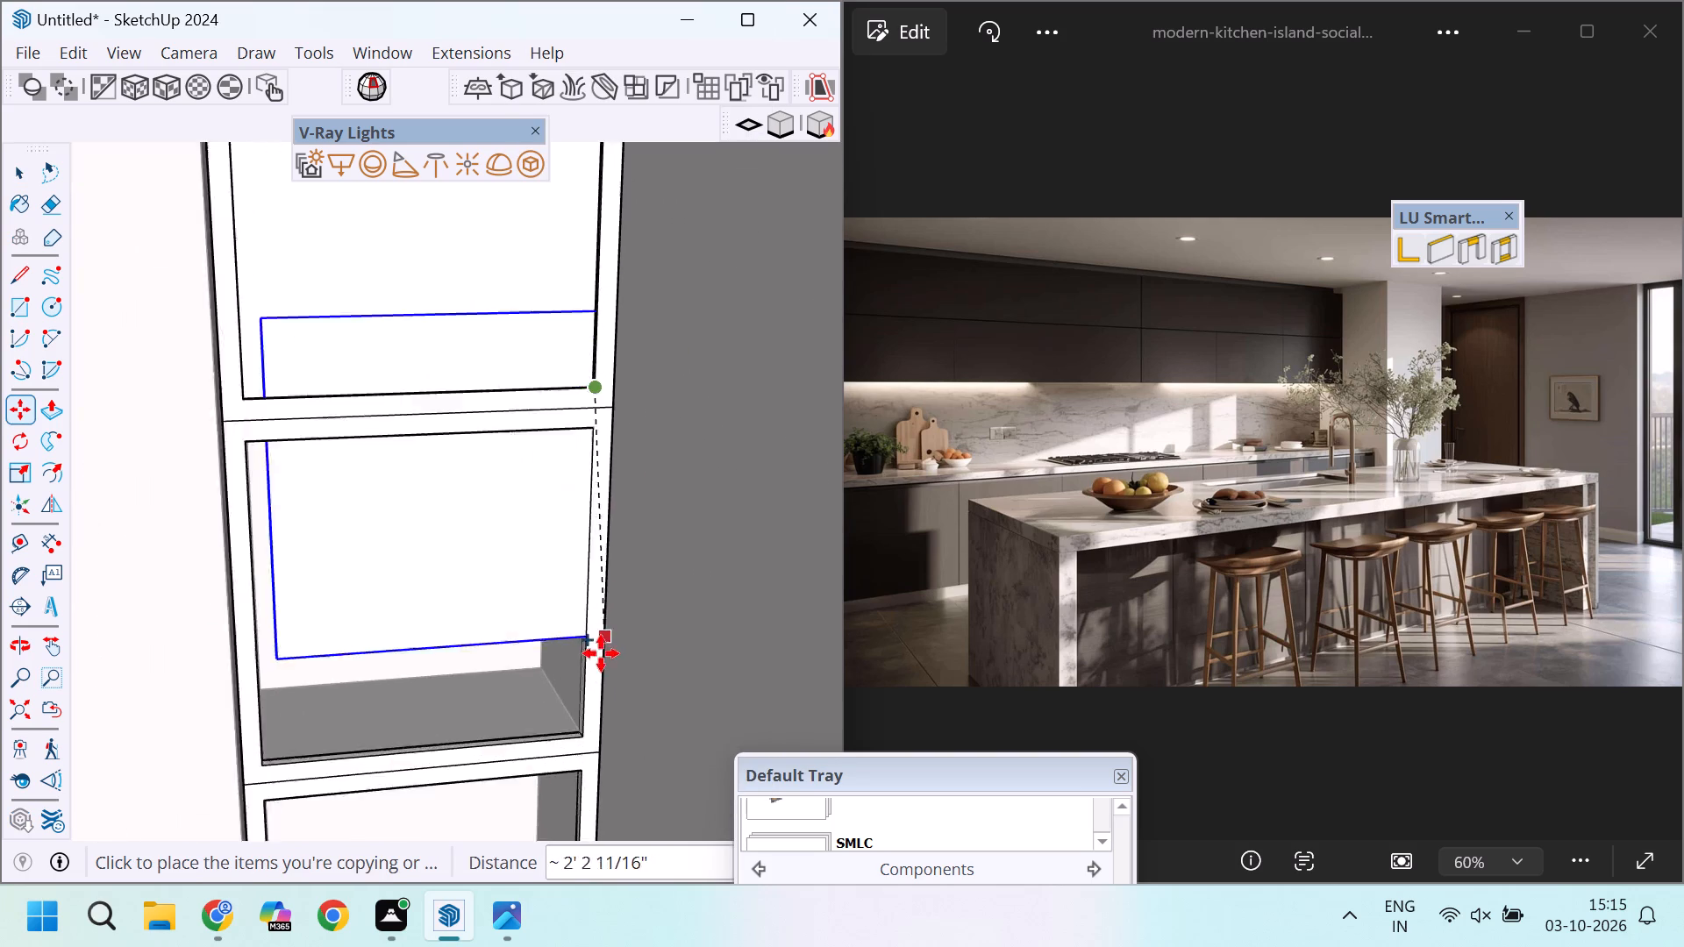
scroll(601, 653, up, 6)
click(573, 776)
scroll(482, 640, down, 5)
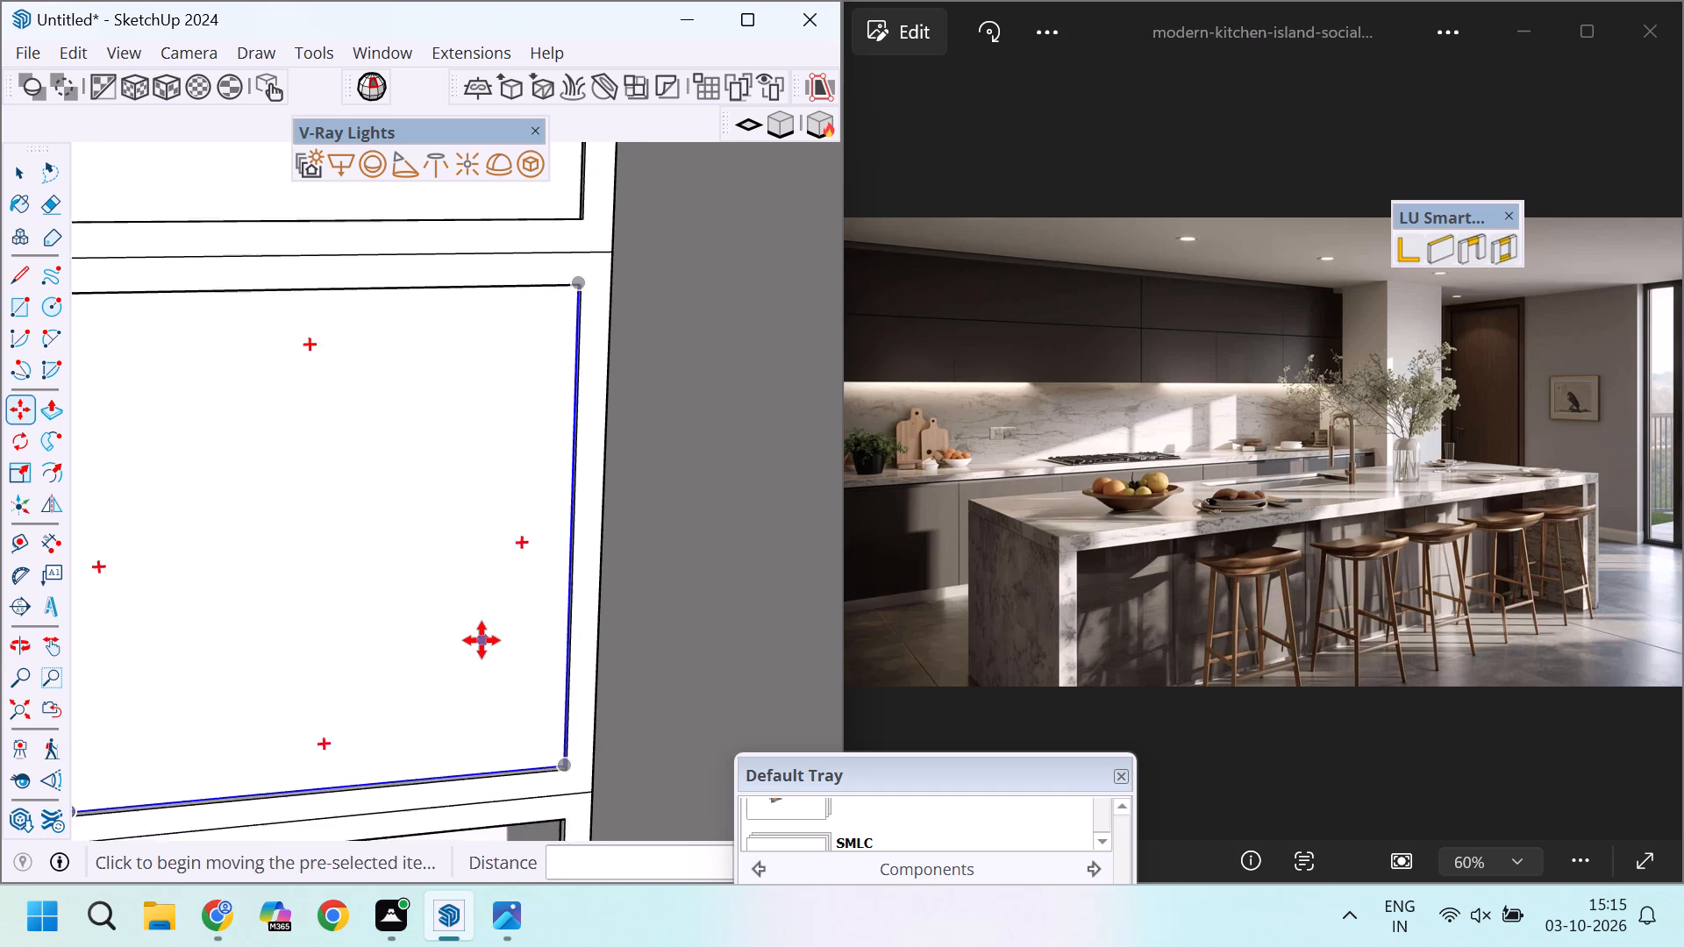
Copy the panel group from the middle opening about 3' down to the matching corner of the bottom frame opening.
scroll(482, 640, down, 8)
scroll(512, 689, up, 13)
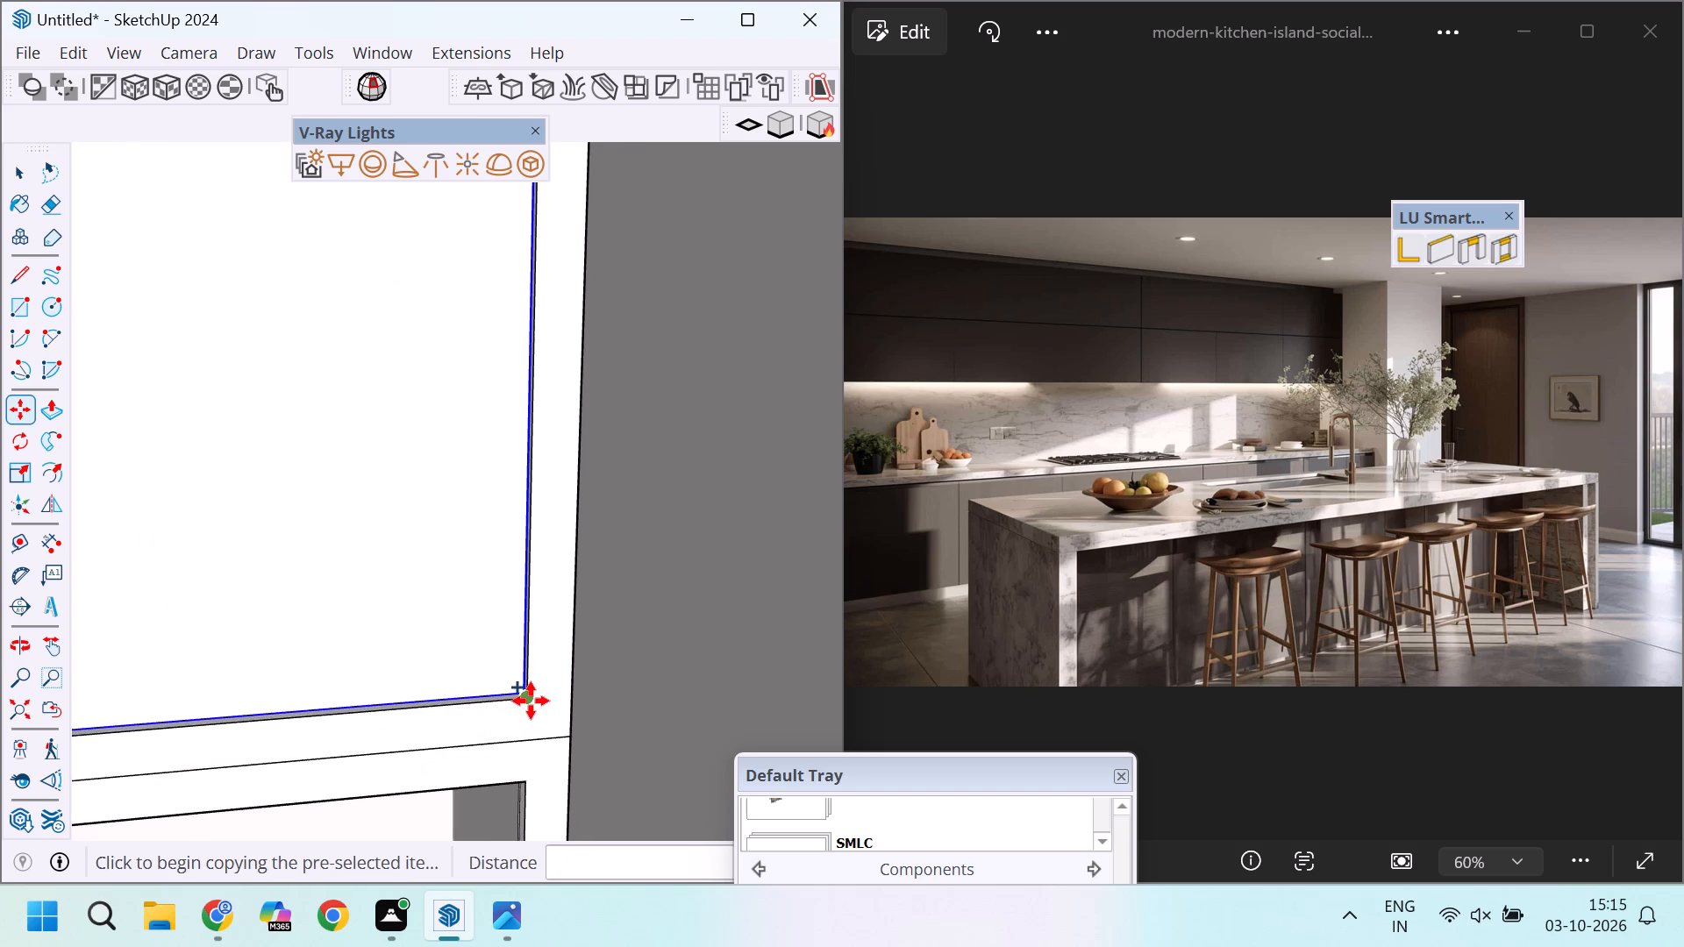
click(531, 701)
scroll(433, 548, down, 20)
scroll(433, 548, down, 1)
scroll(437, 650, up, 7)
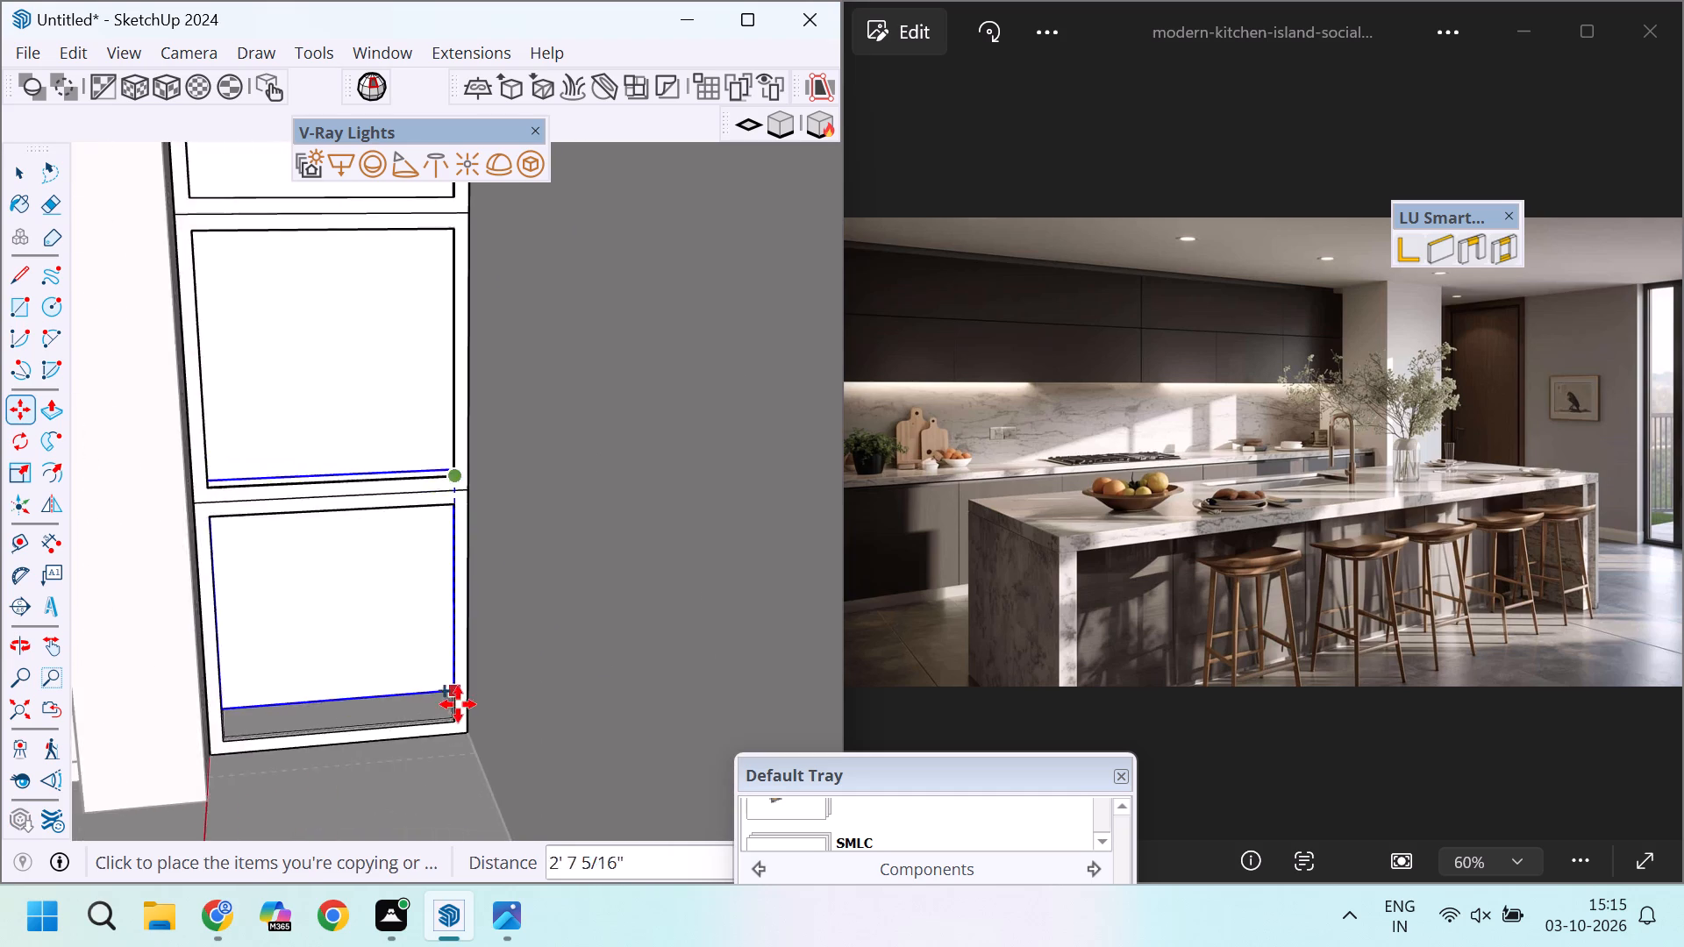
scroll(458, 704, up, 15)
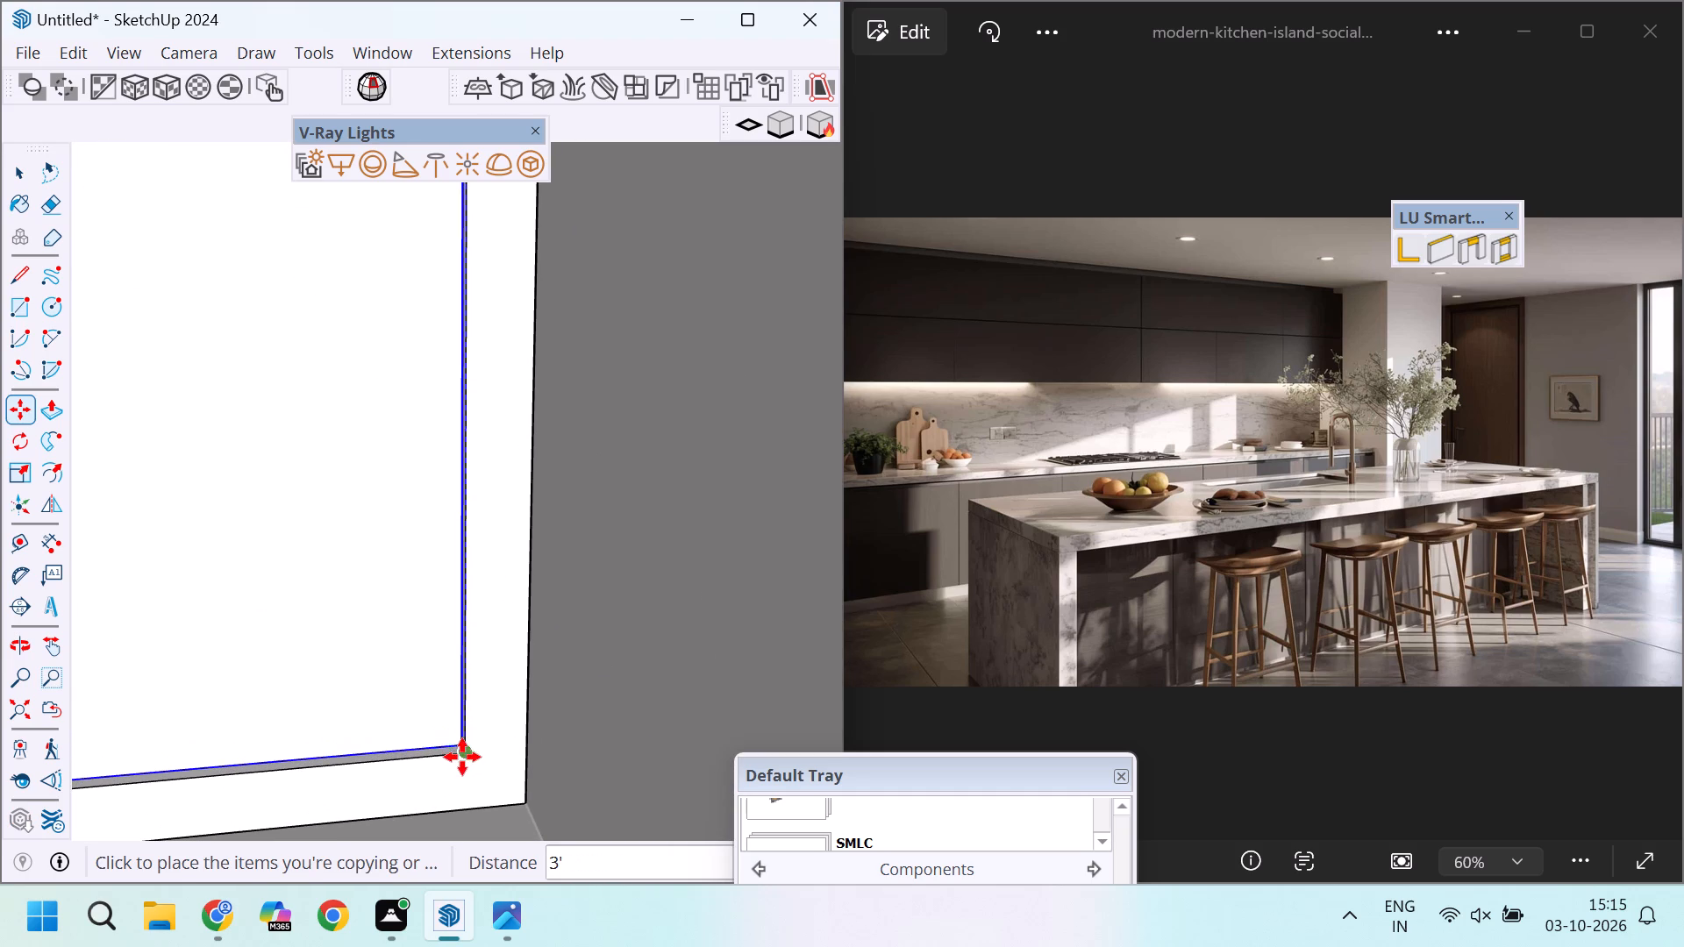
click(462, 757)
scroll(447, 705, down, 20)
scroll(447, 705, down, 13)
key(space)
scroll(453, 523, up, 5)
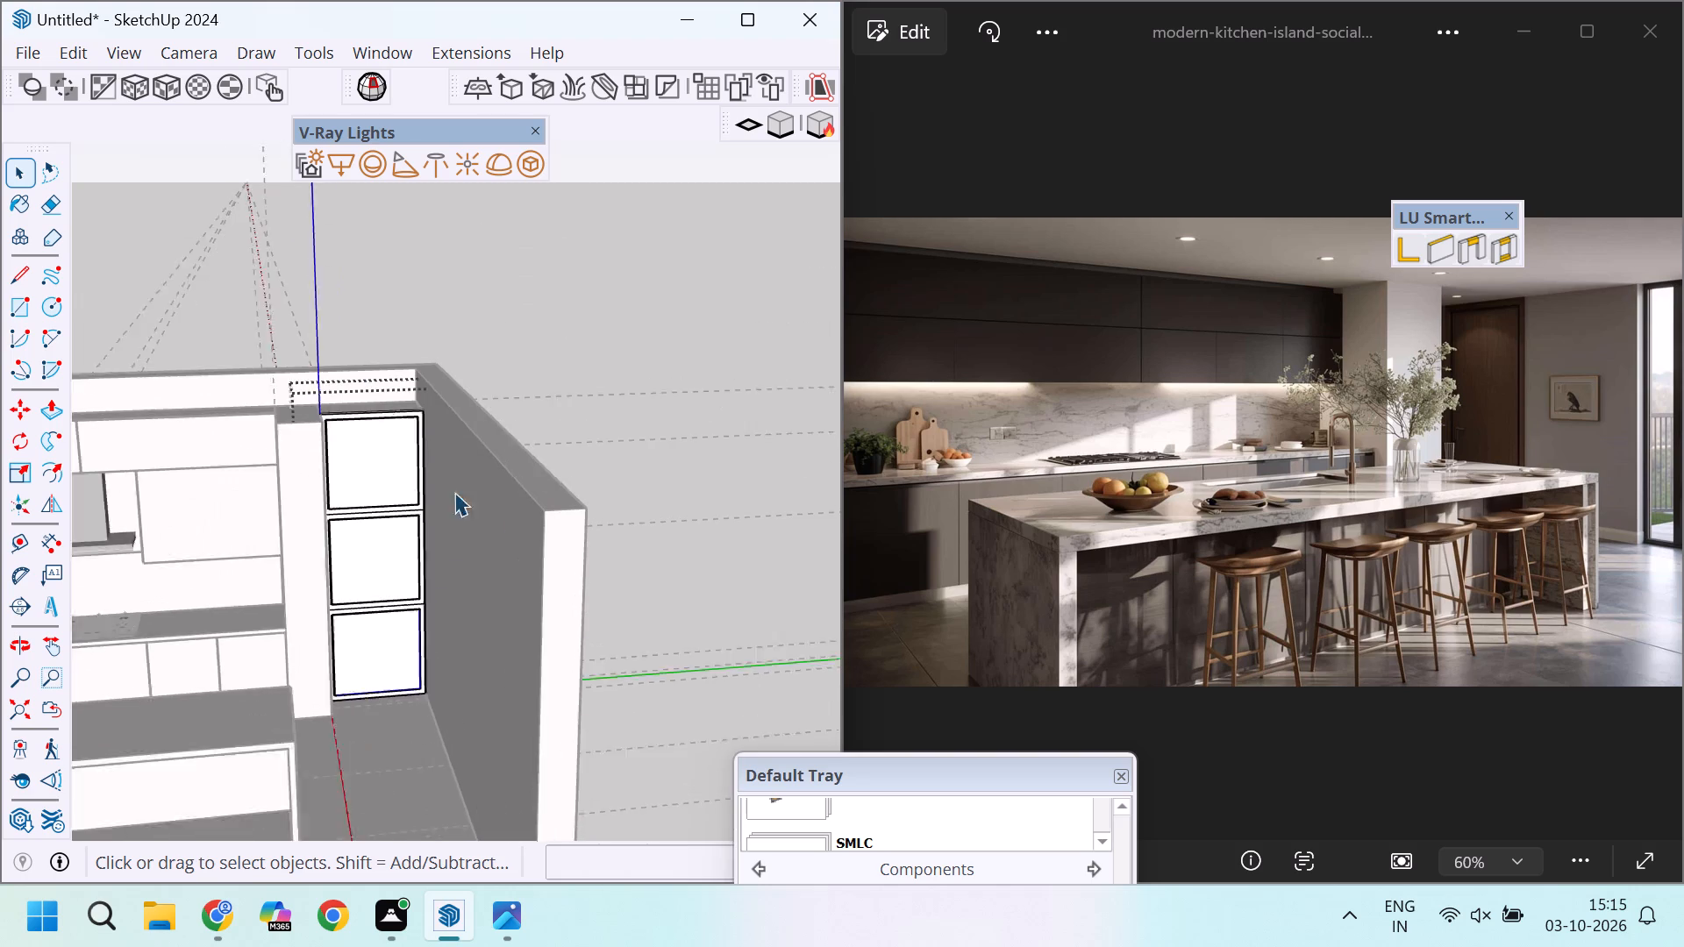
click(607, 296)
Open the tall cabinet's frame group and its top panel group to examine the panel's face, leaving the panel group again.
click(376, 421)
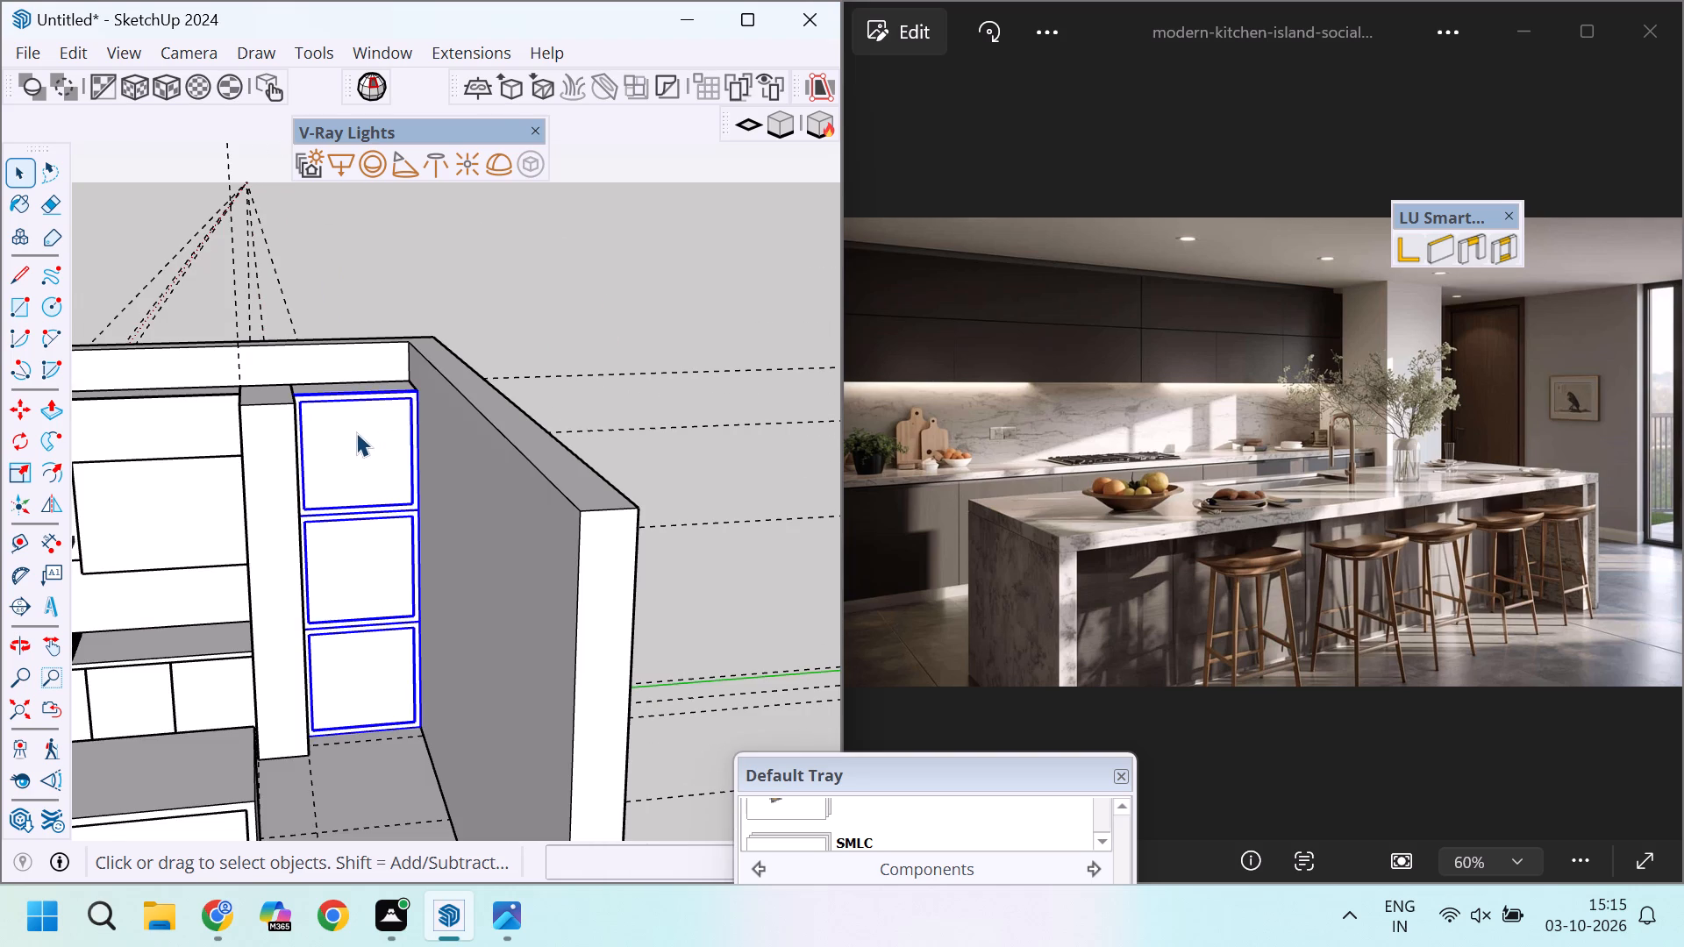
double_click(352, 433)
click(352, 438)
triple_click(356, 447)
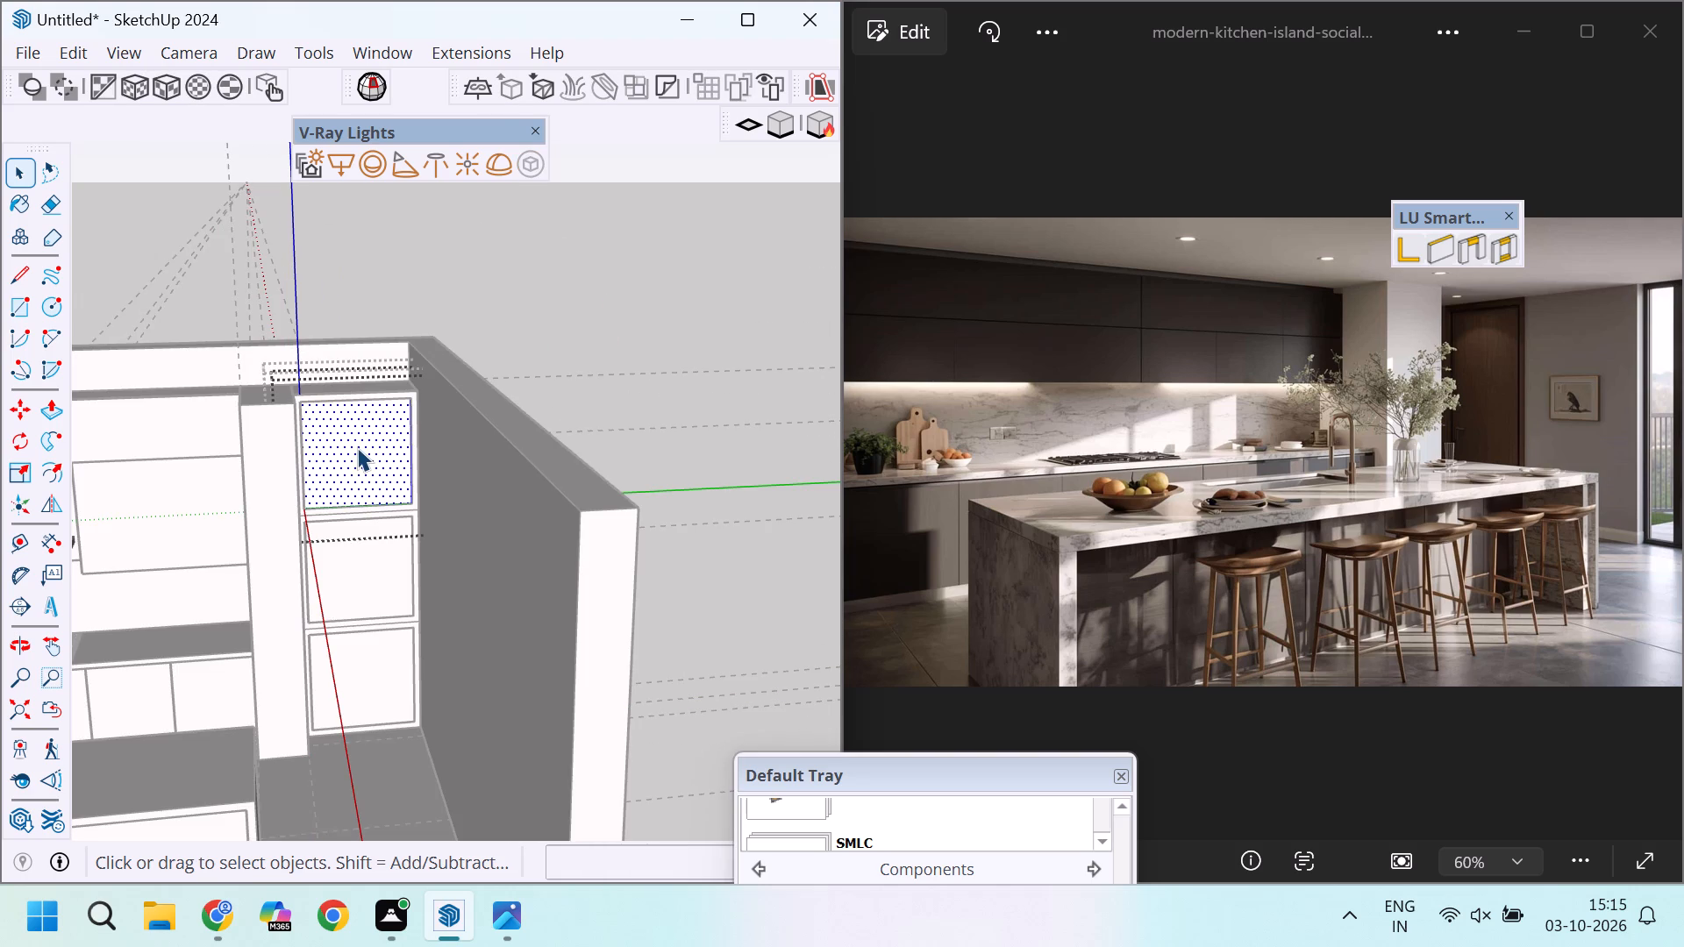
click(349, 552)
double_click(373, 471)
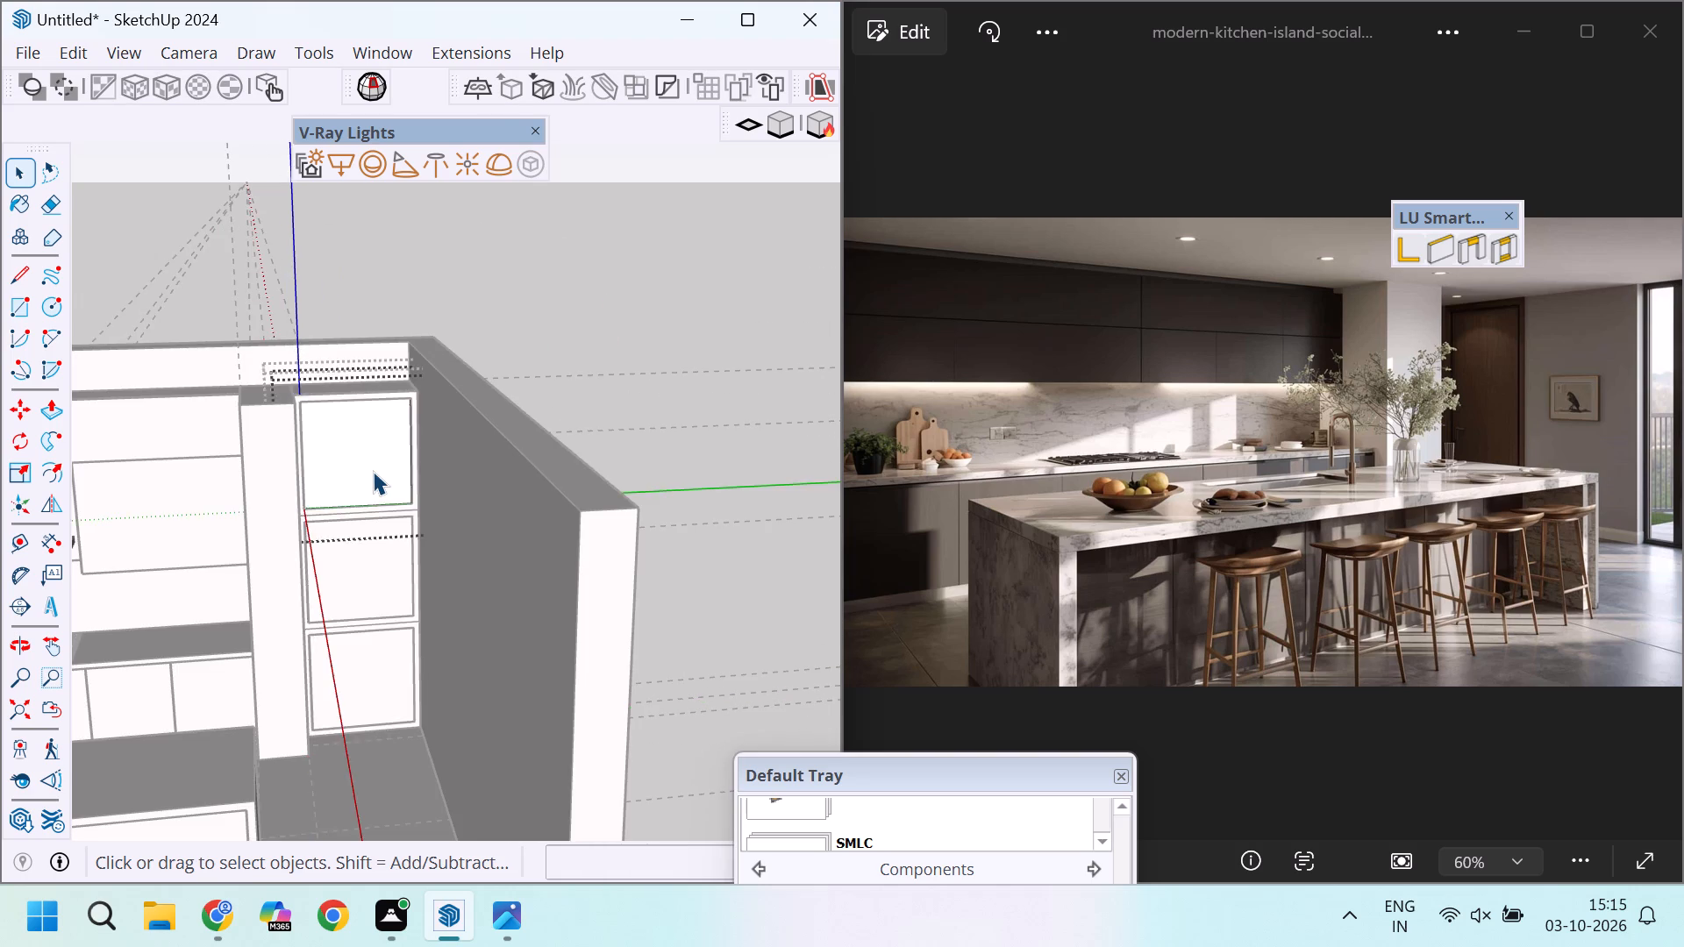
scroll(373, 471, up, 8)
click(368, 455)
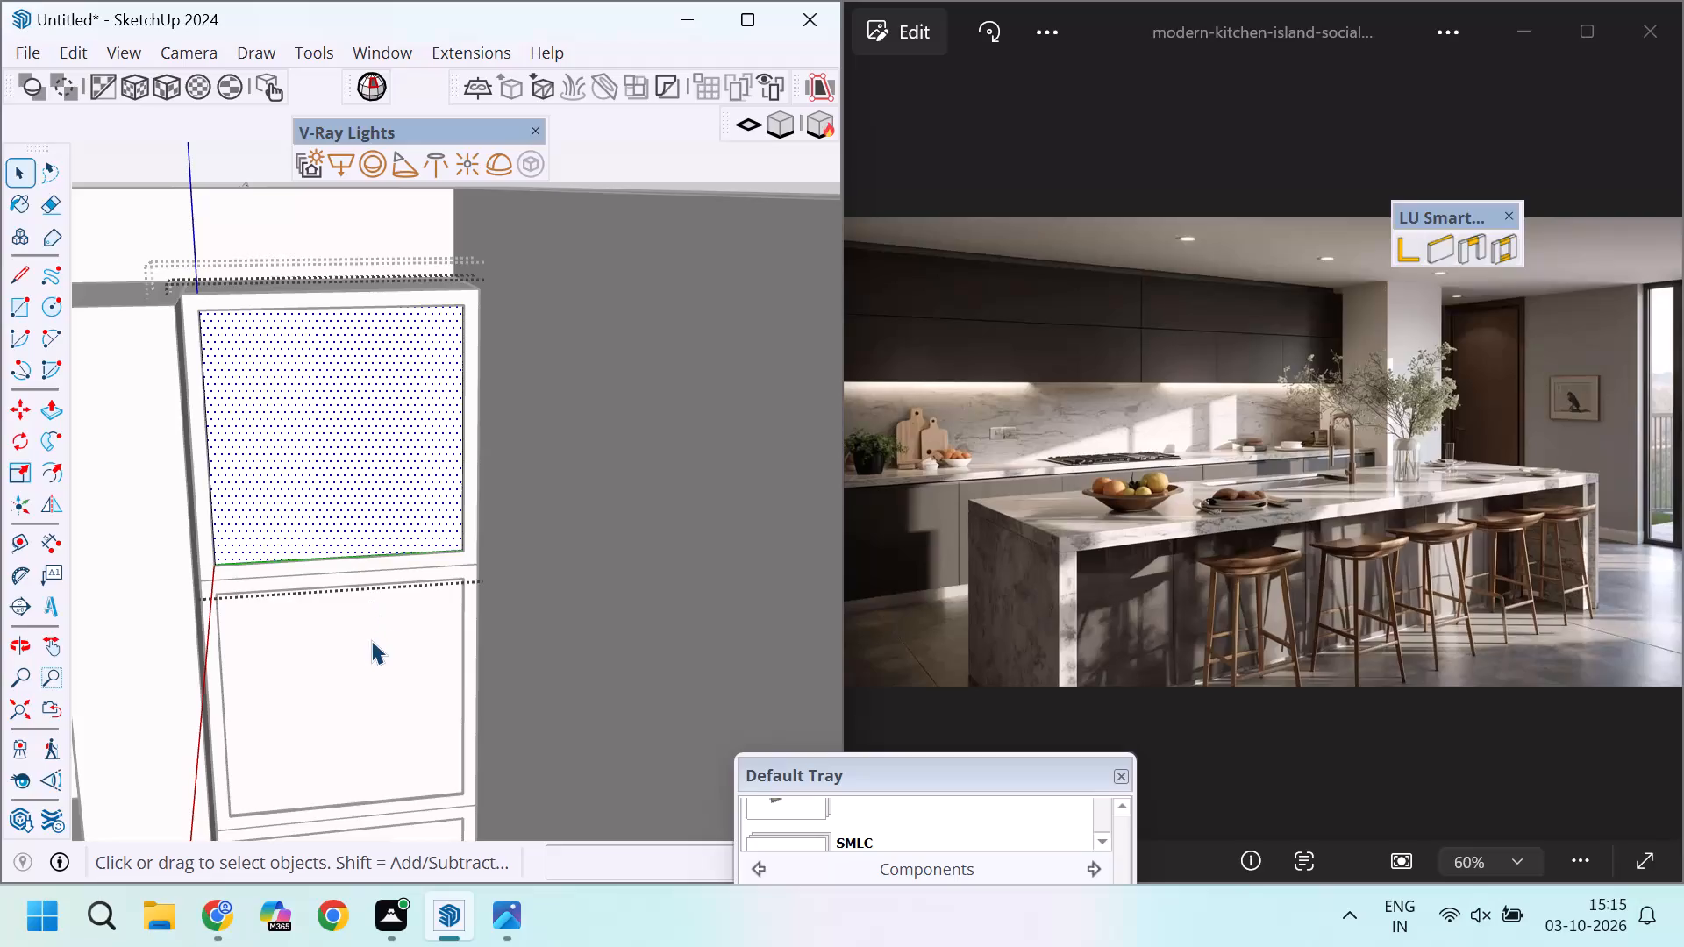
ctrl+click(373, 640)
scroll(386, 476, down, 11)
click(608, 269)
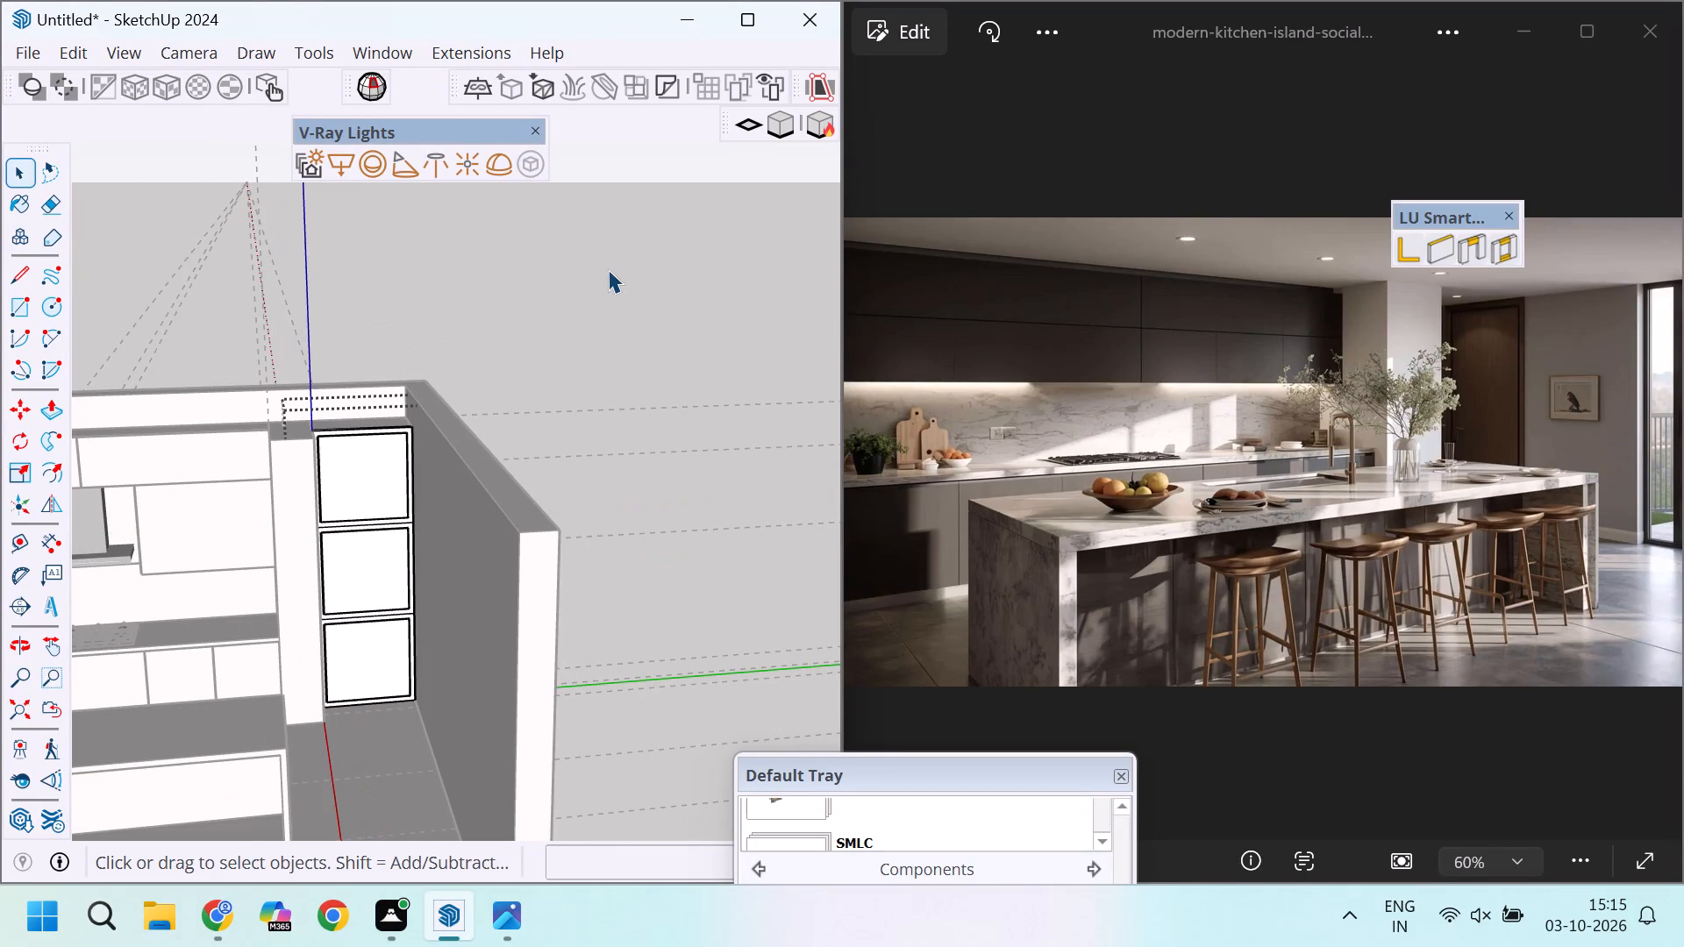
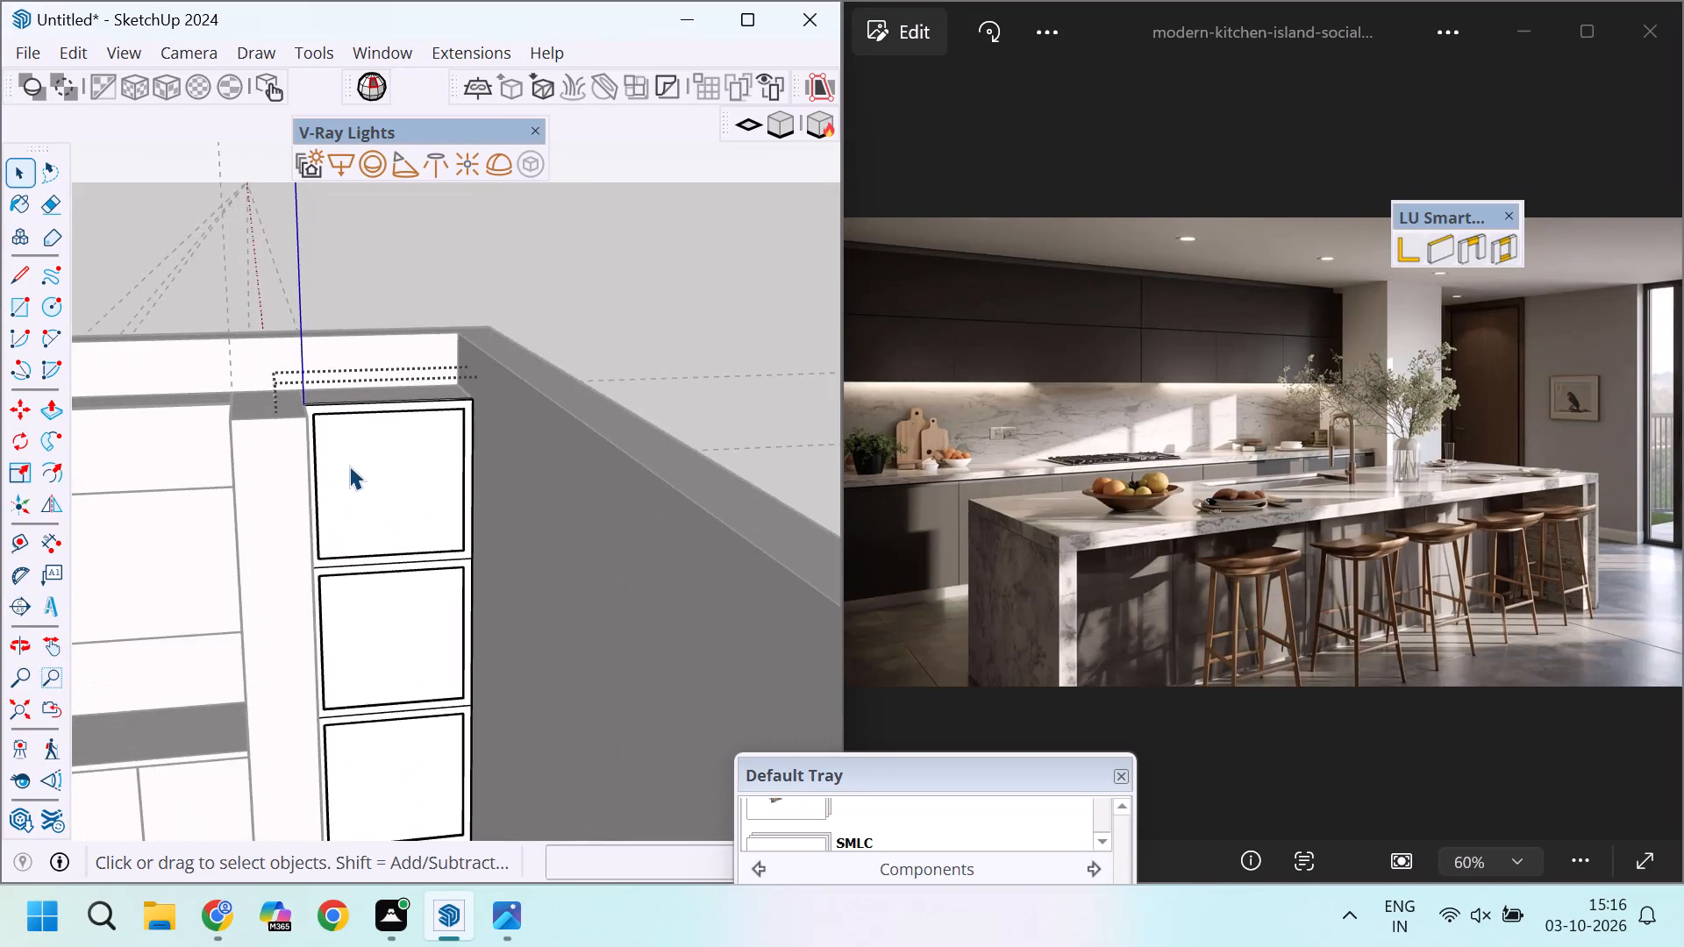
Examine the top panel's face and edges within the tall cabinet's frame group.
scroll(355, 466, up, 3)
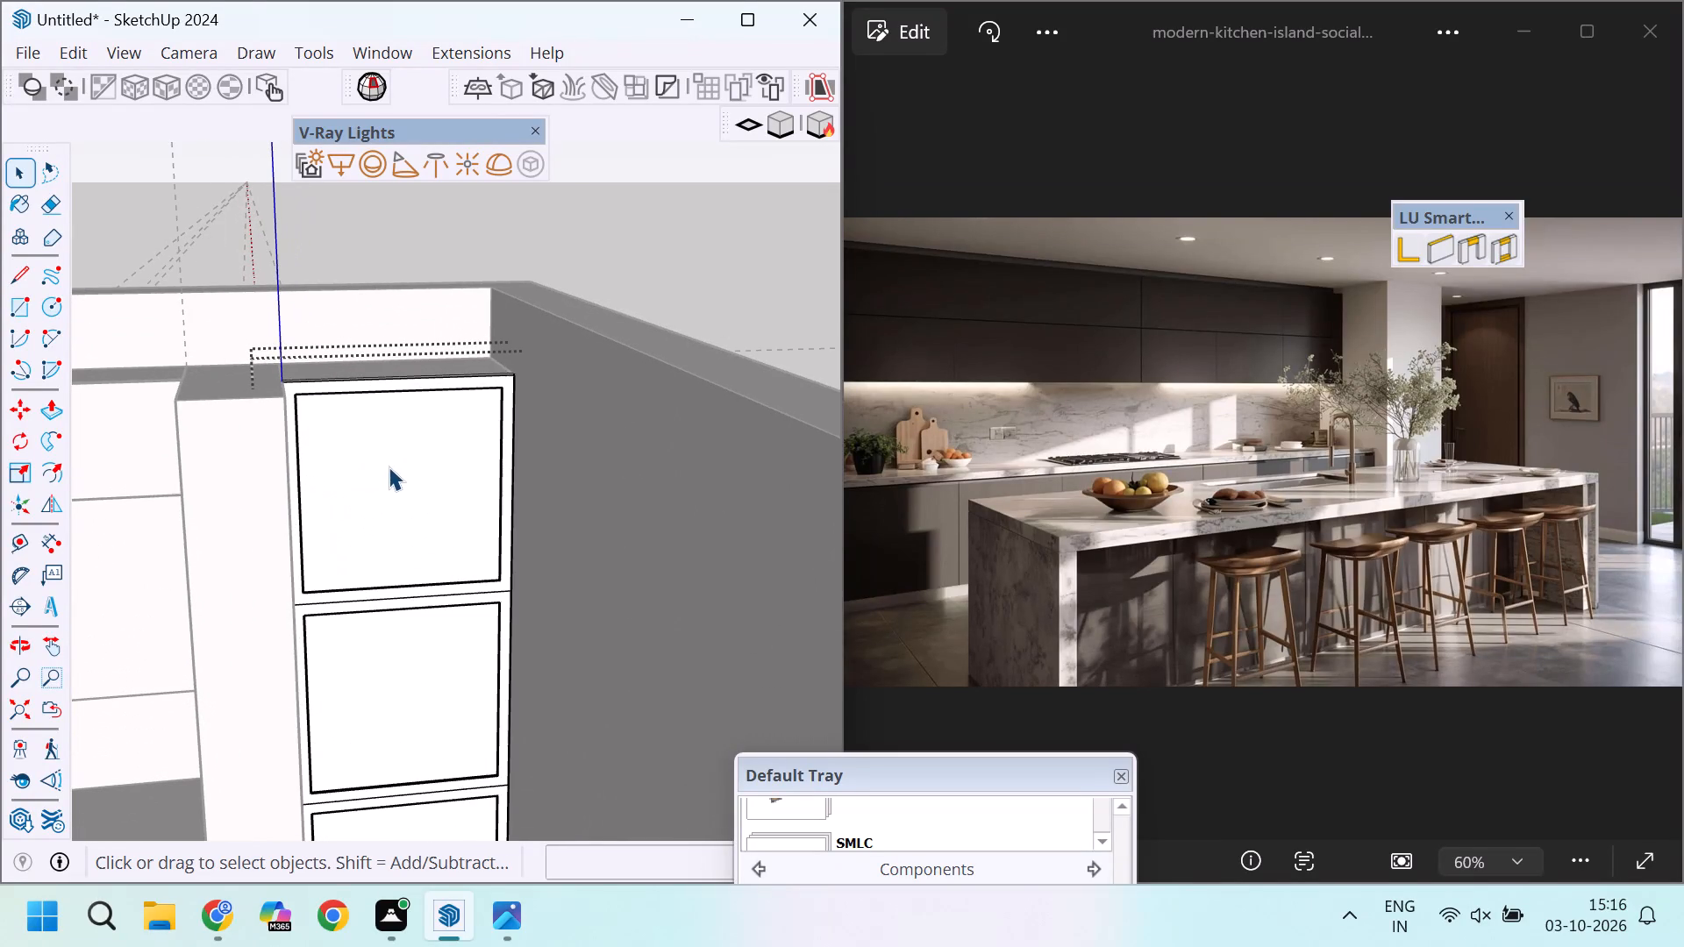
click(389, 466)
scroll(402, 445, down, 7)
scroll(402, 443, up, 7)
click(433, 485)
scroll(435, 485, down, 5)
scroll(426, 486, up, 6)
double_click(426, 486)
scroll(426, 487, down, 5)
click(653, 271)
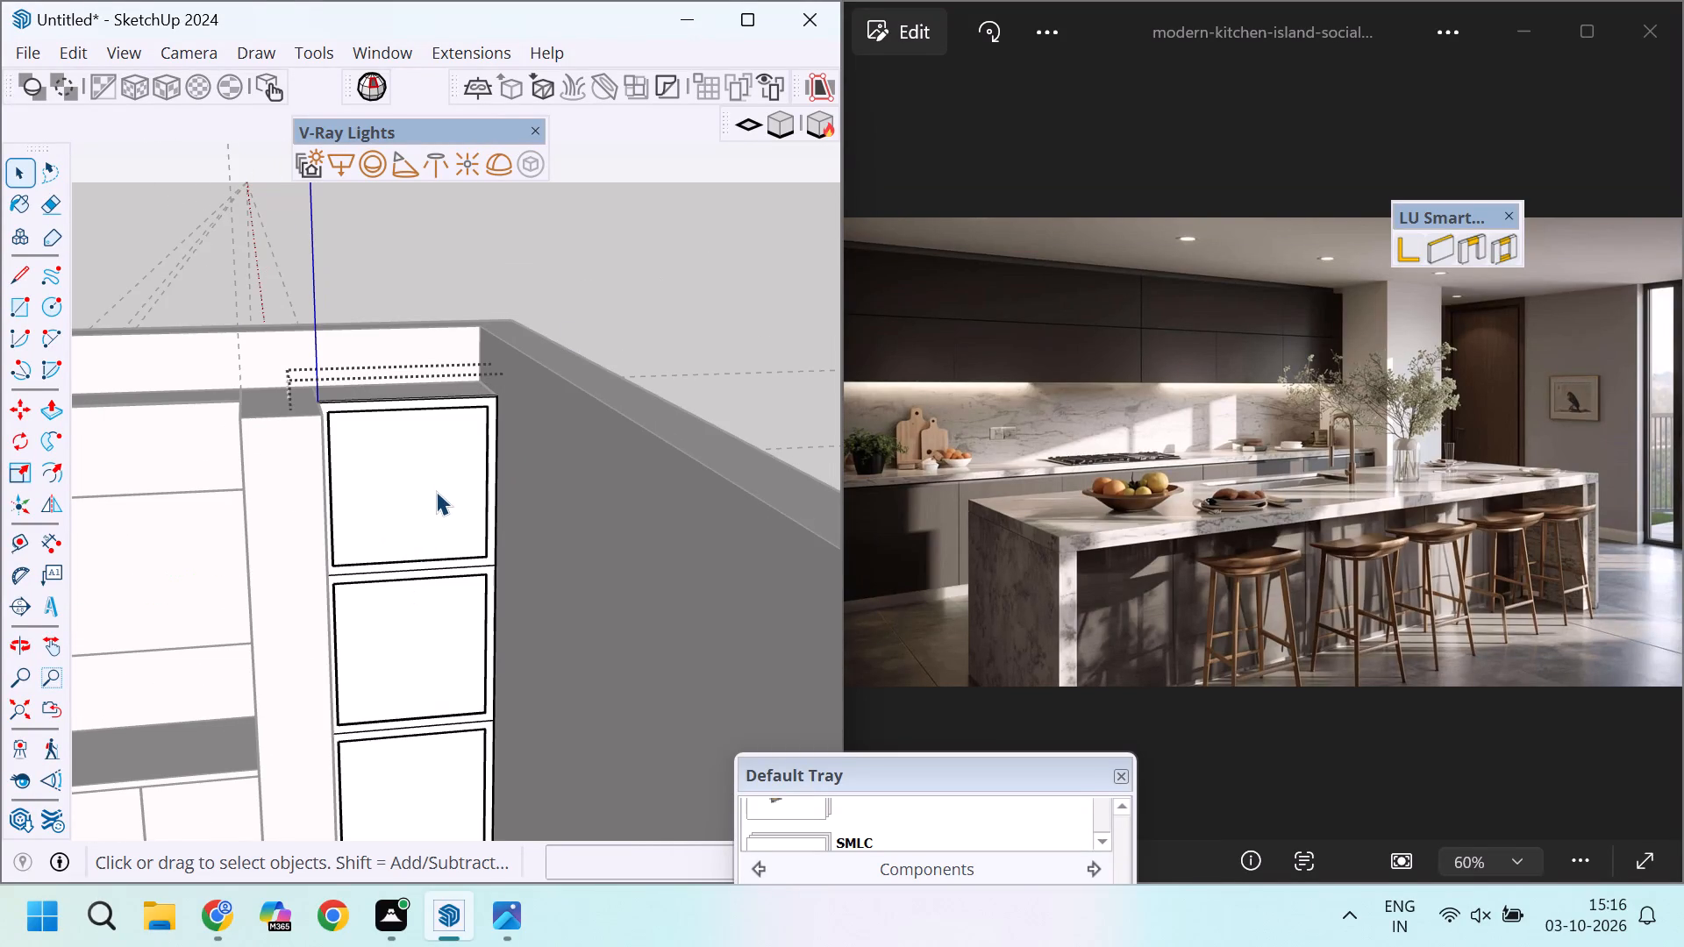
click(439, 475)
scroll(439, 475, up, 4)
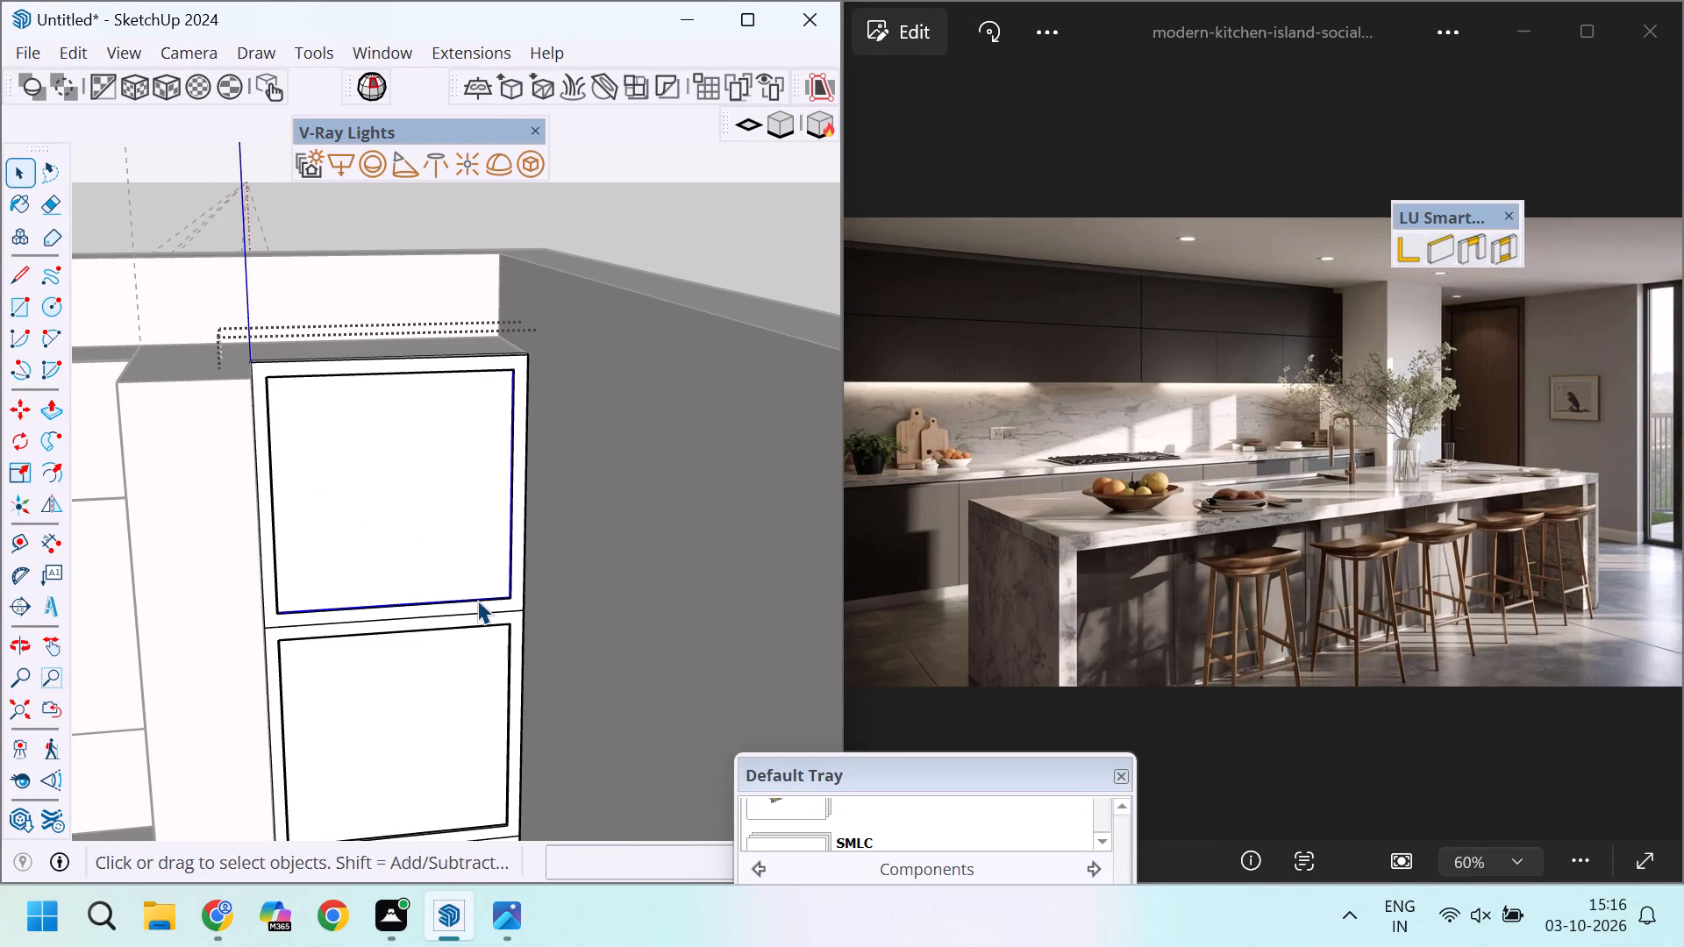
scroll(464, 544, down, 9)
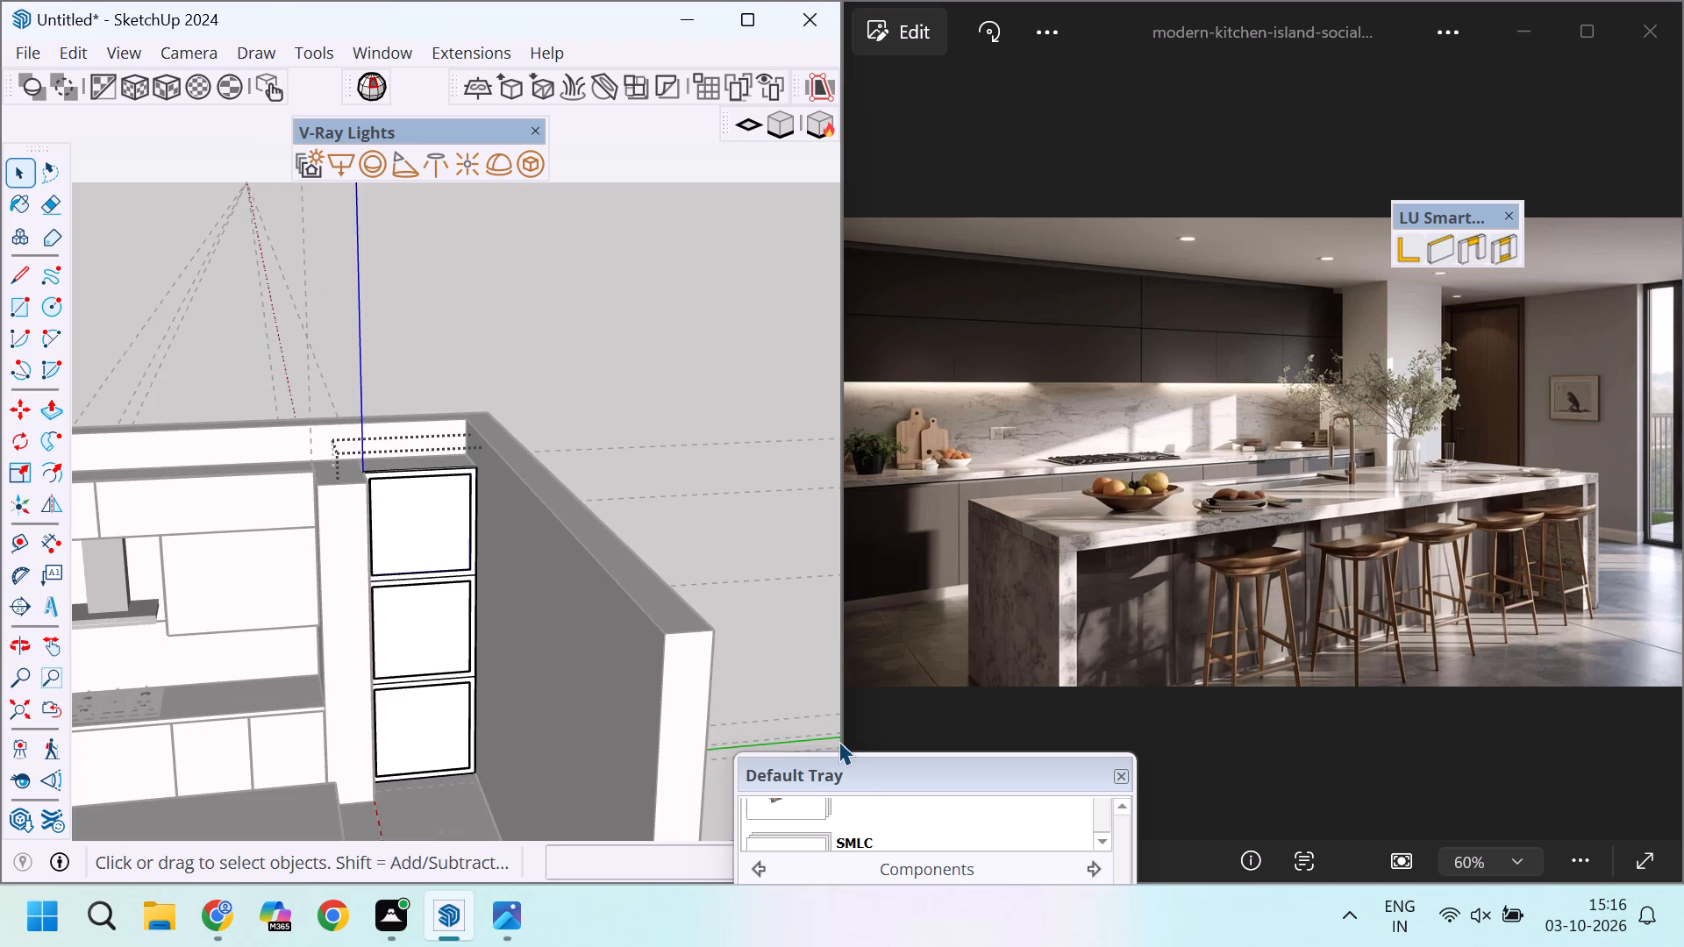
Move the Default Tray up over the reference photo and show the Glass and Mirrors material collection.
drag(855, 783, 1057, 212)
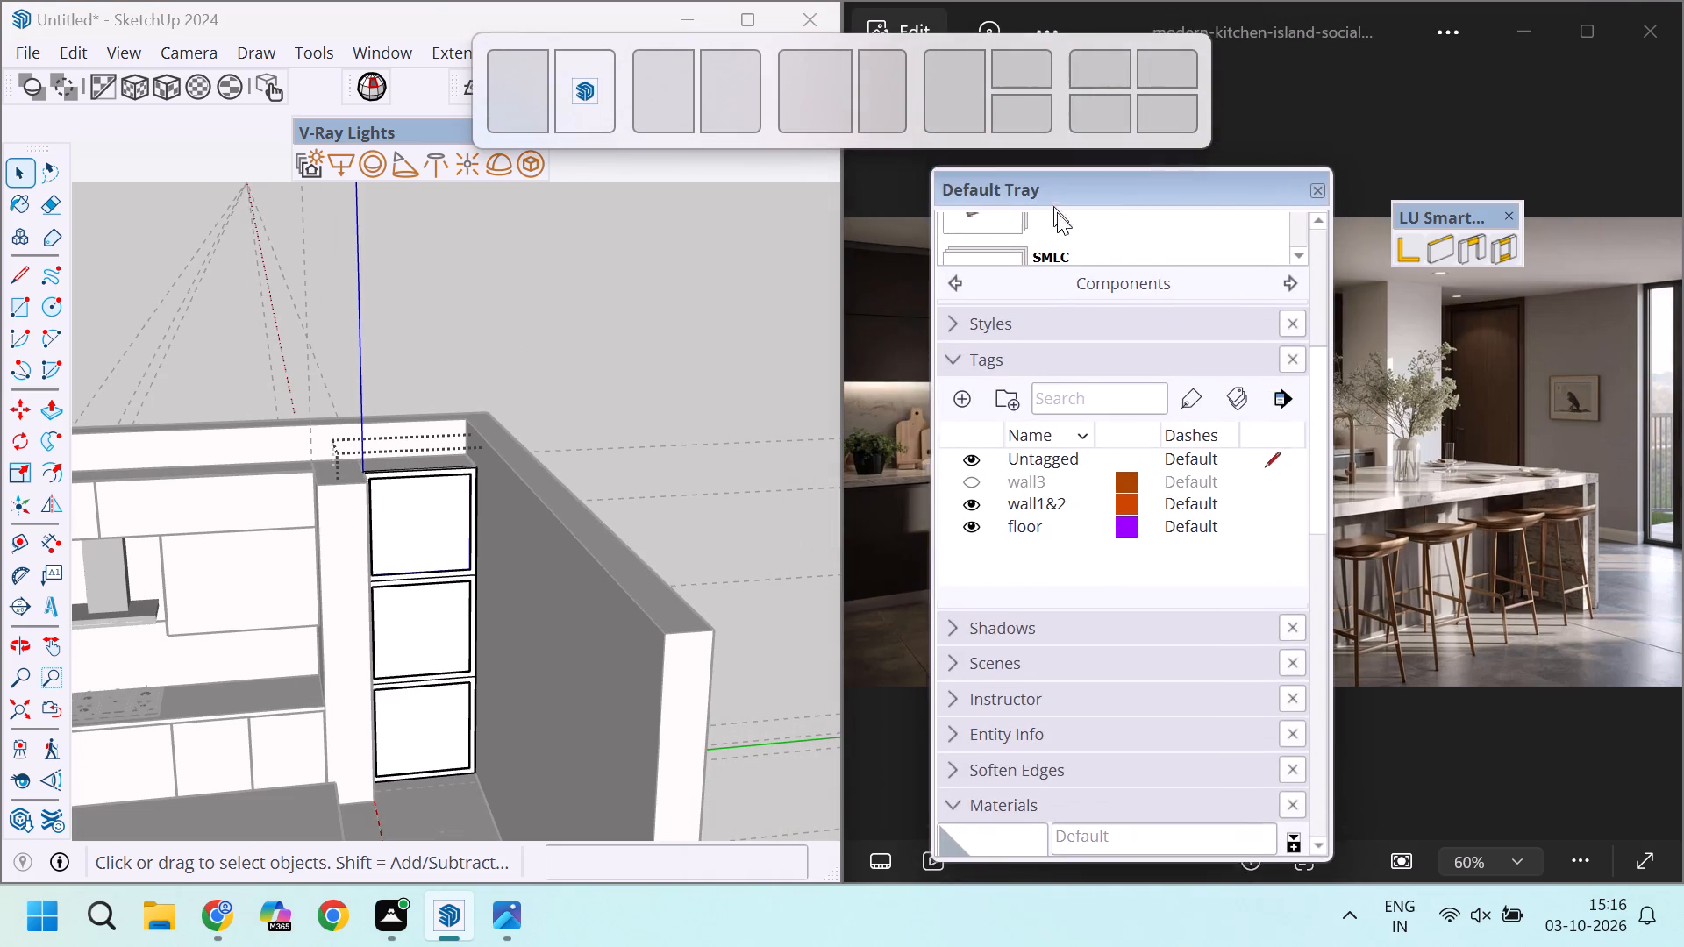
drag(1057, 212, 1034, 224)
scroll(993, 655, down, 3)
scroll(993, 655, up, 3)
scroll(993, 655, down, 5)
click(1100, 627)
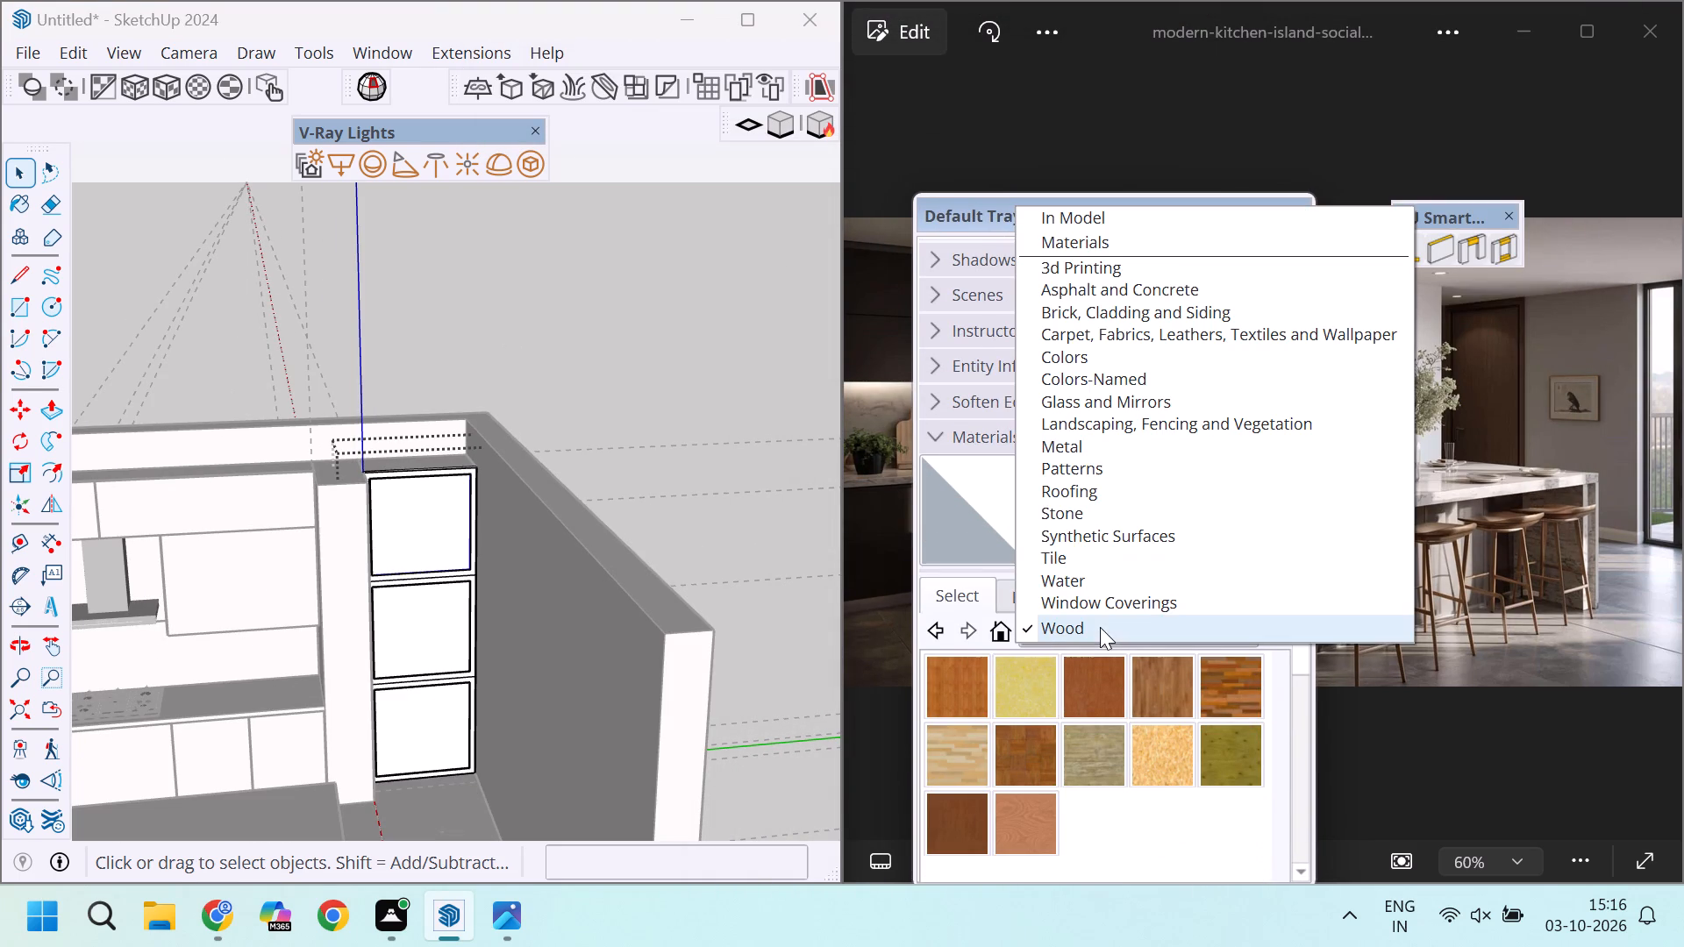
click(1084, 395)
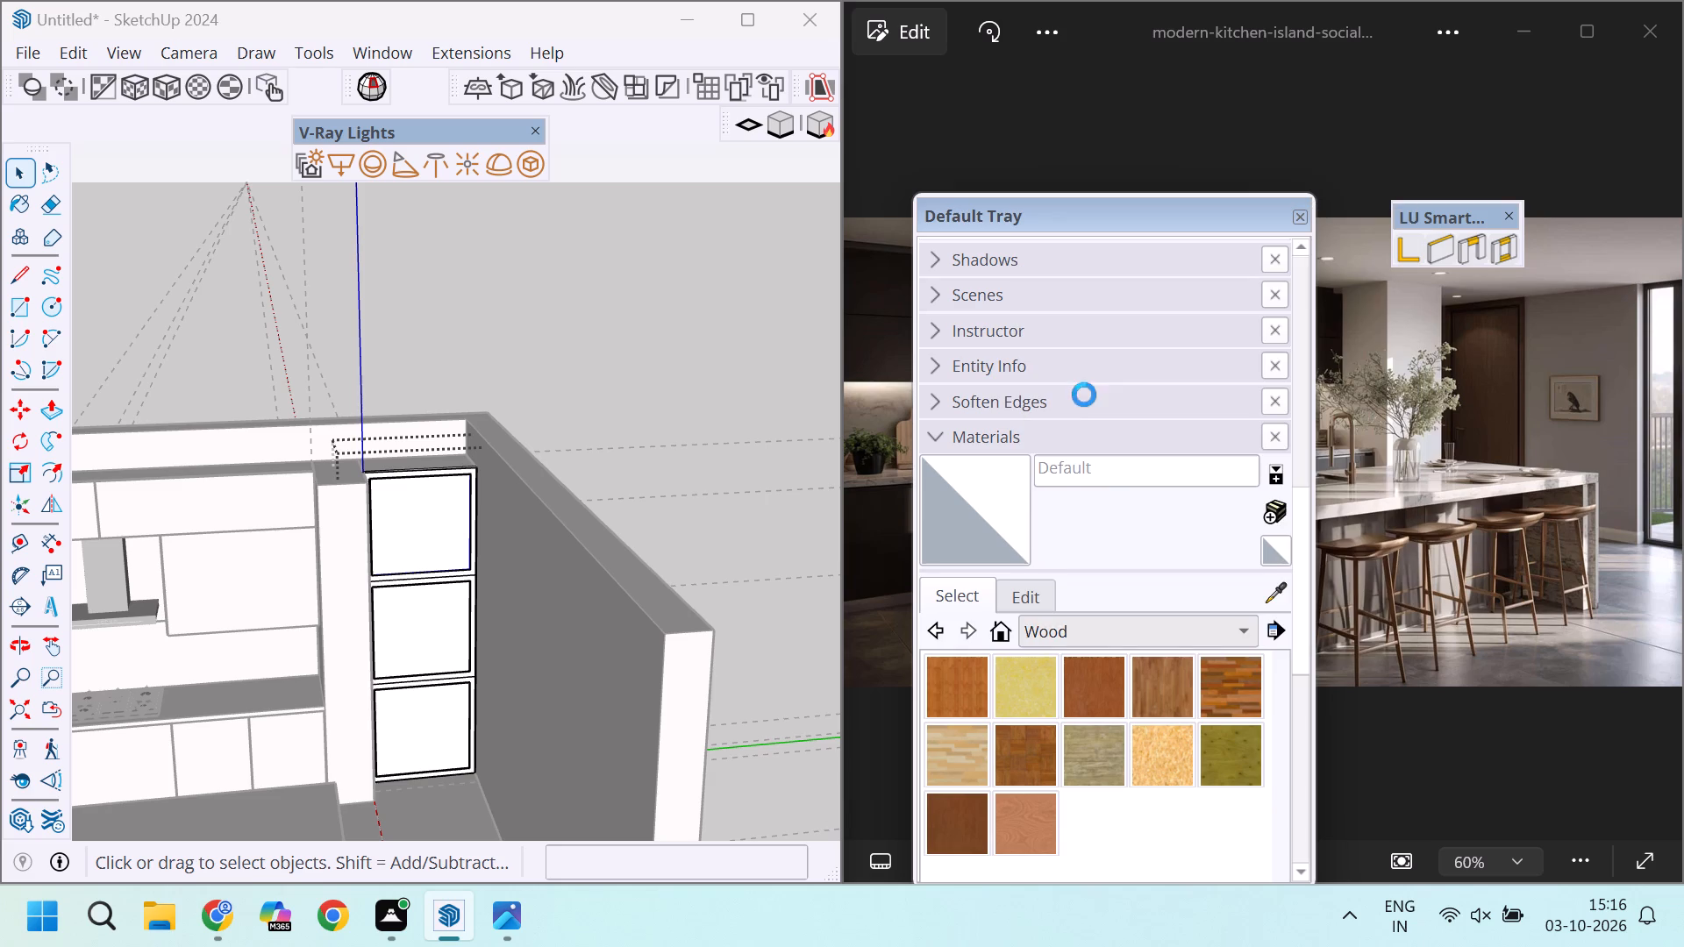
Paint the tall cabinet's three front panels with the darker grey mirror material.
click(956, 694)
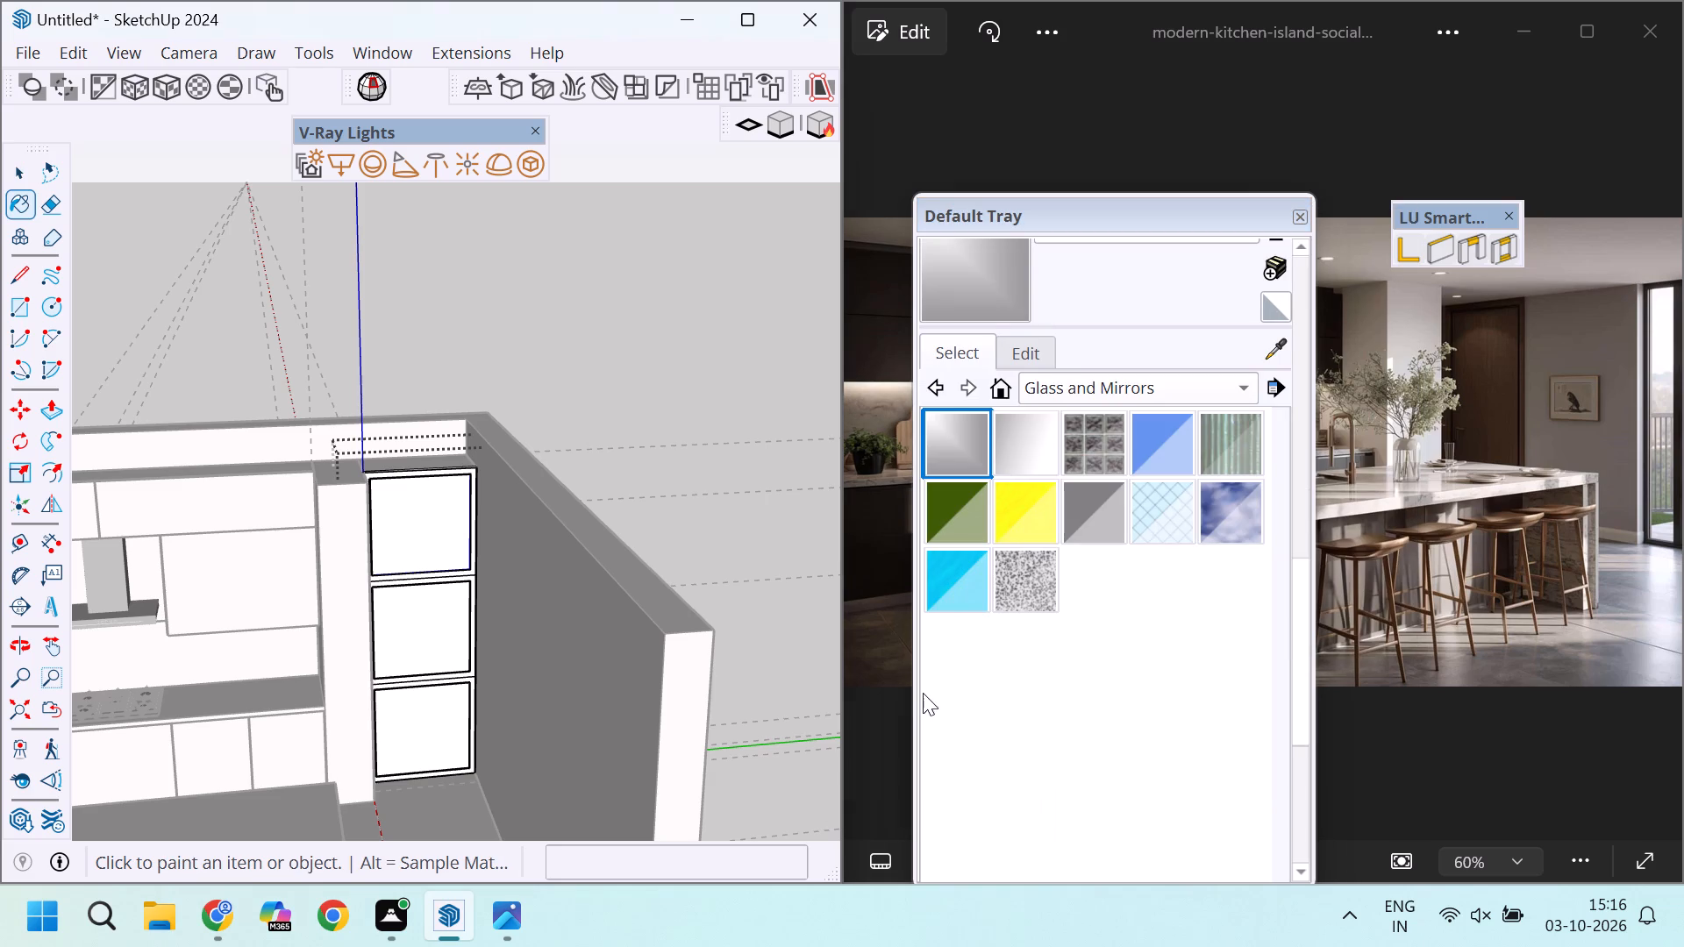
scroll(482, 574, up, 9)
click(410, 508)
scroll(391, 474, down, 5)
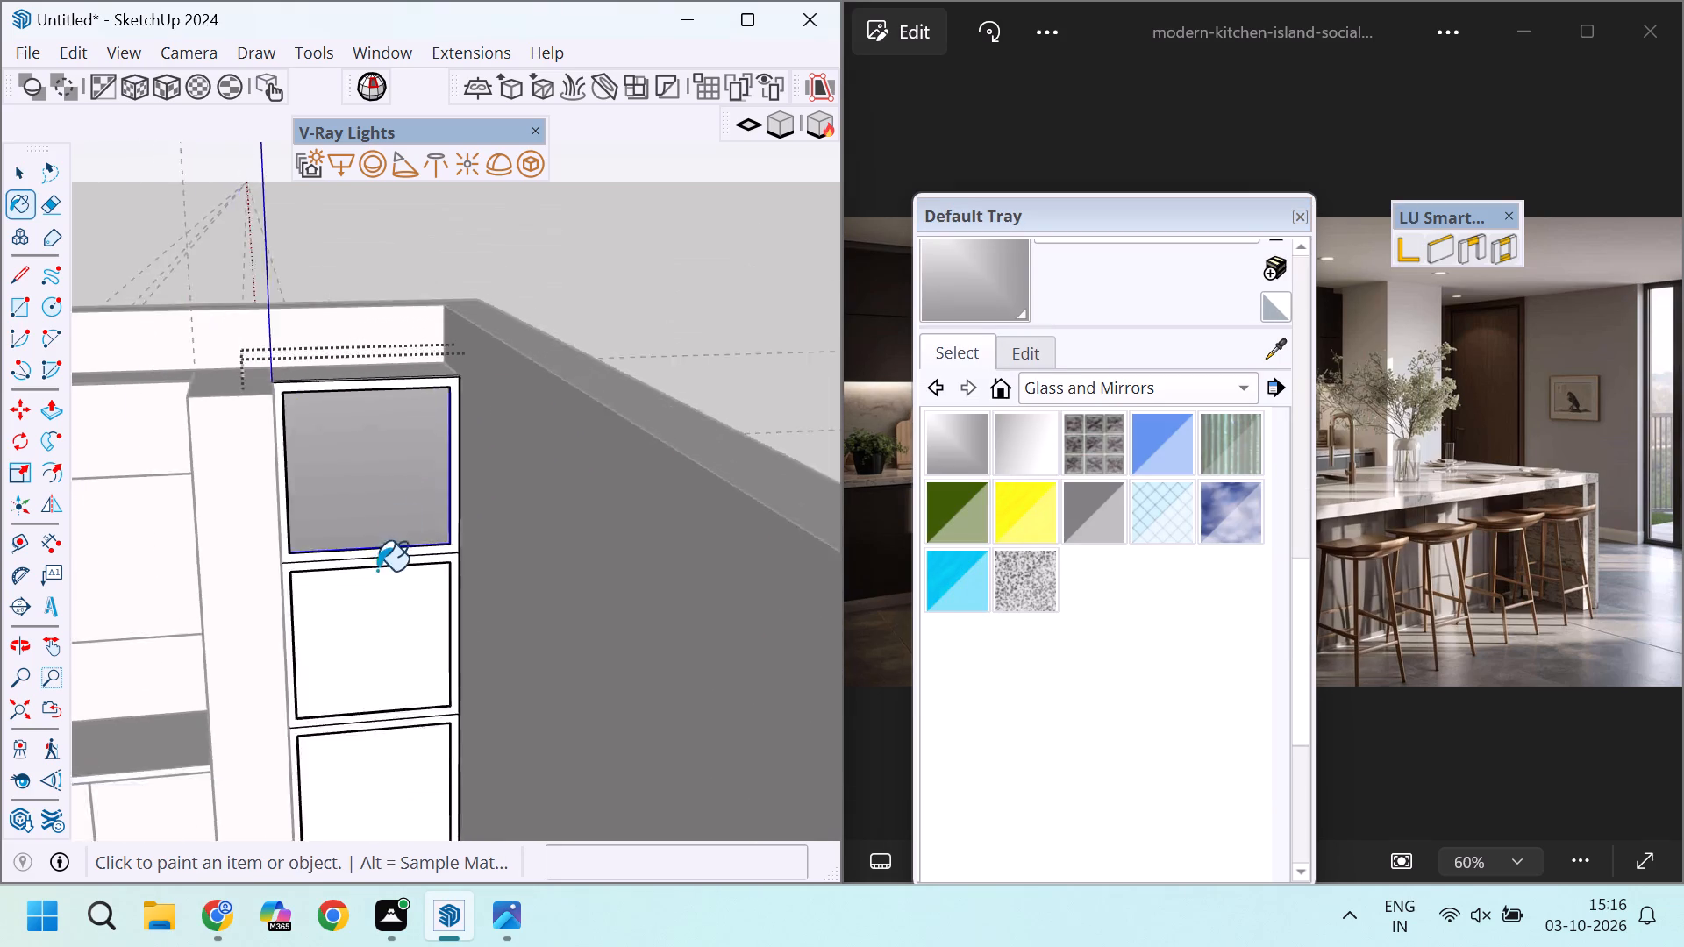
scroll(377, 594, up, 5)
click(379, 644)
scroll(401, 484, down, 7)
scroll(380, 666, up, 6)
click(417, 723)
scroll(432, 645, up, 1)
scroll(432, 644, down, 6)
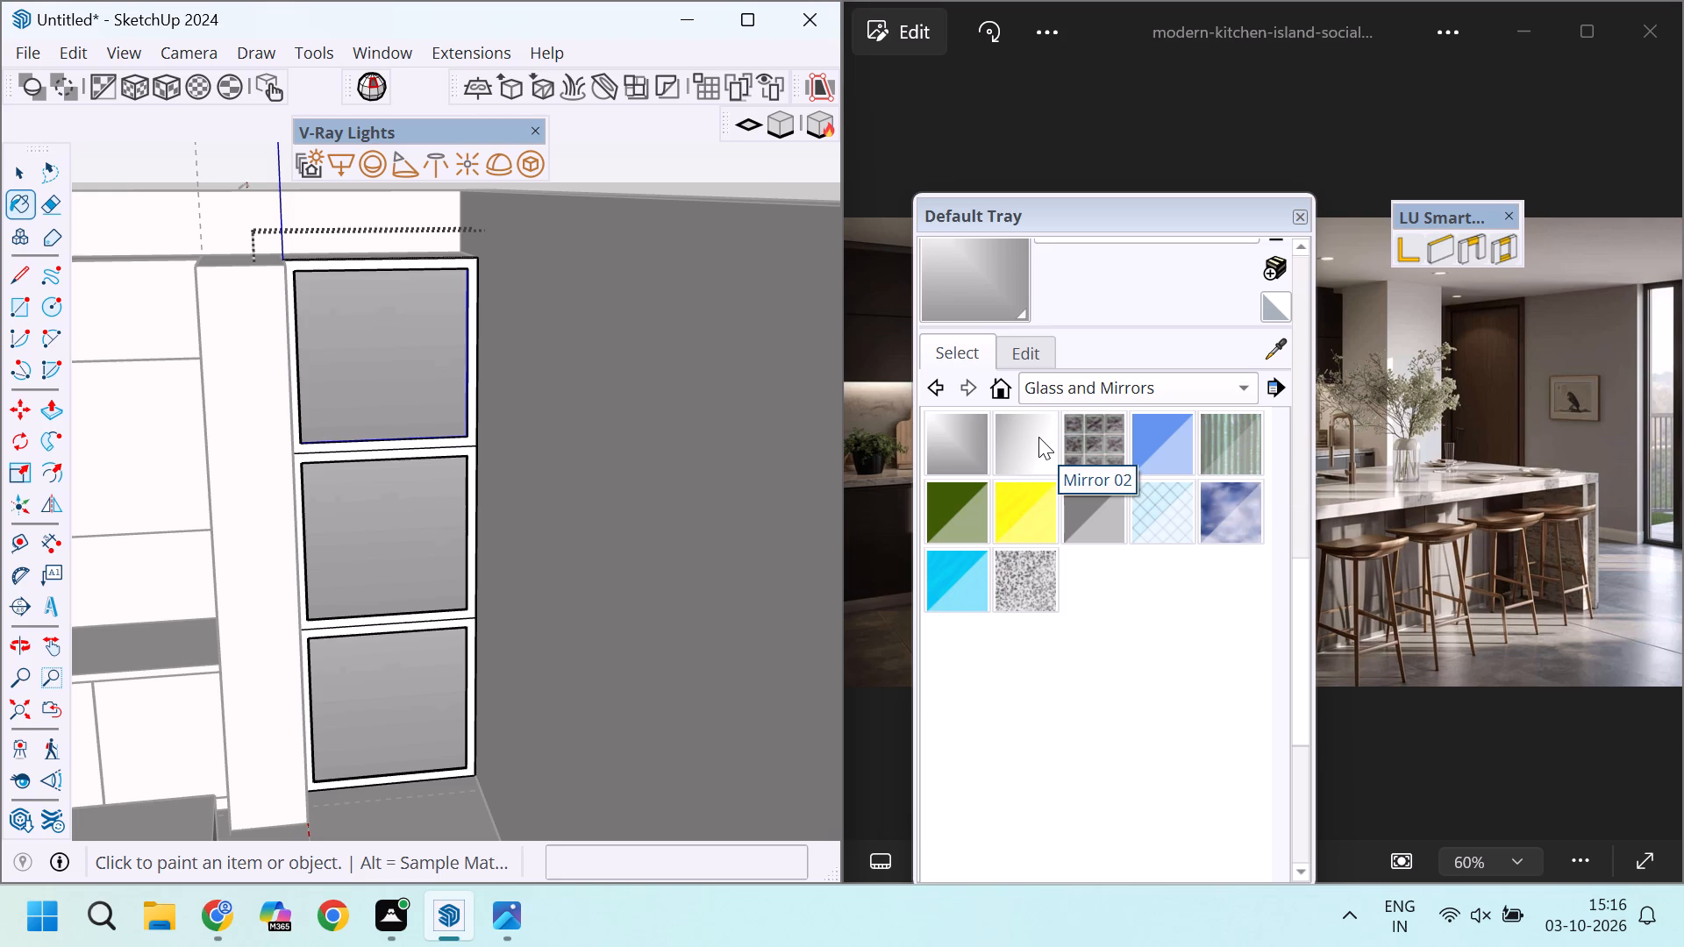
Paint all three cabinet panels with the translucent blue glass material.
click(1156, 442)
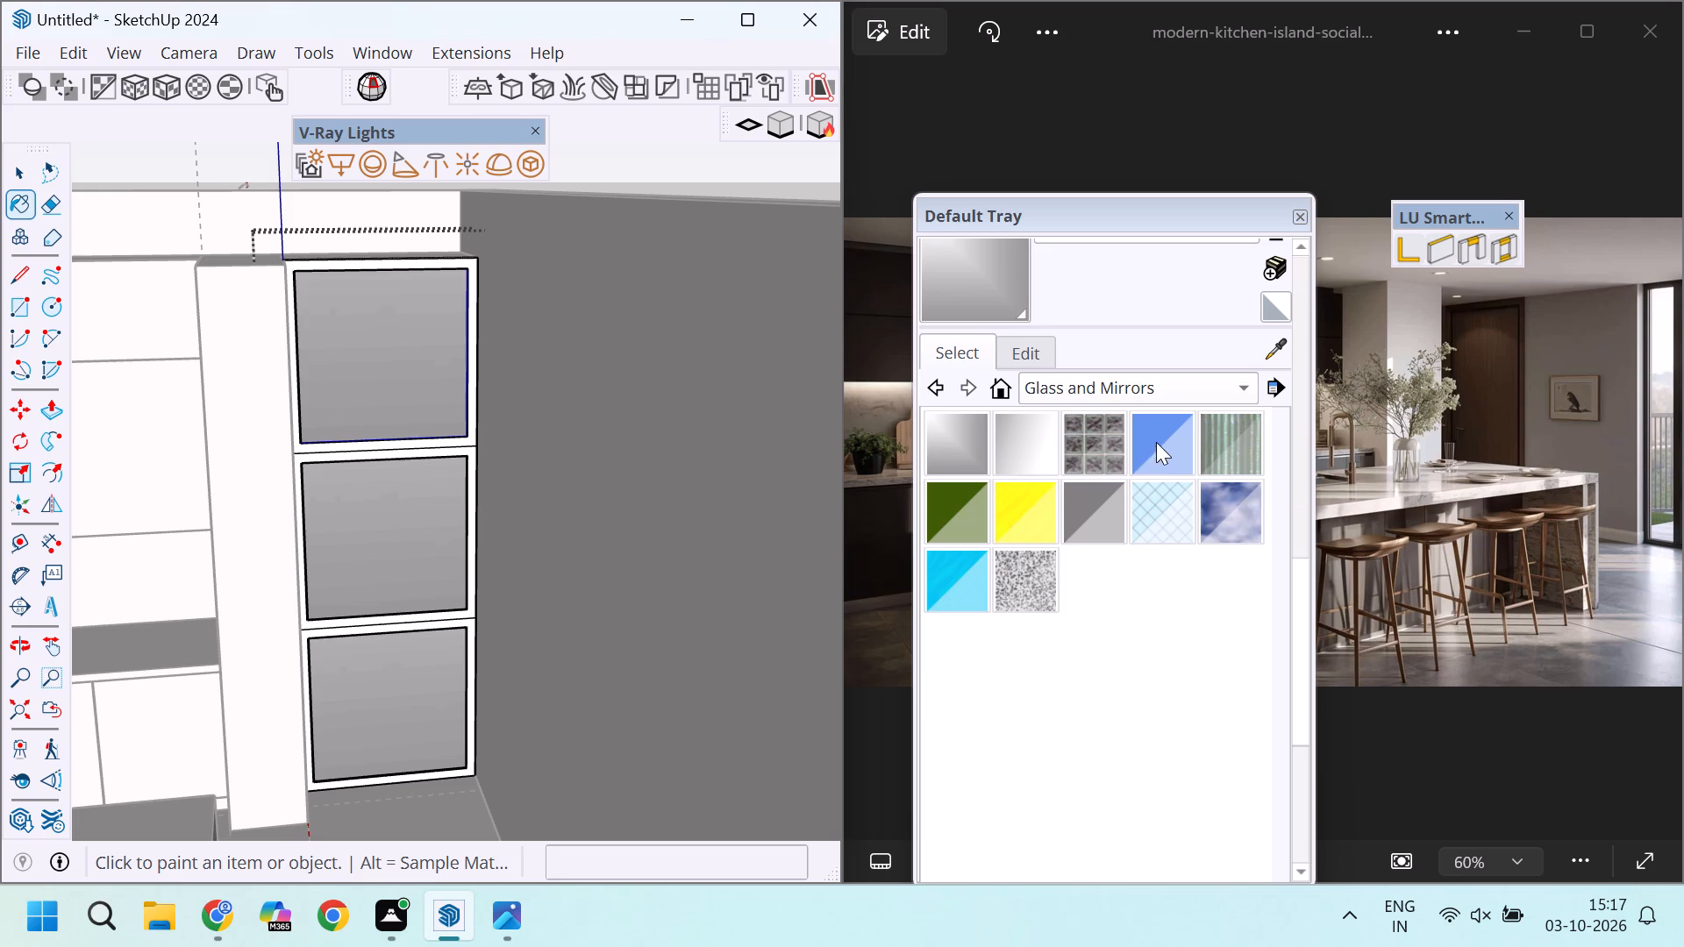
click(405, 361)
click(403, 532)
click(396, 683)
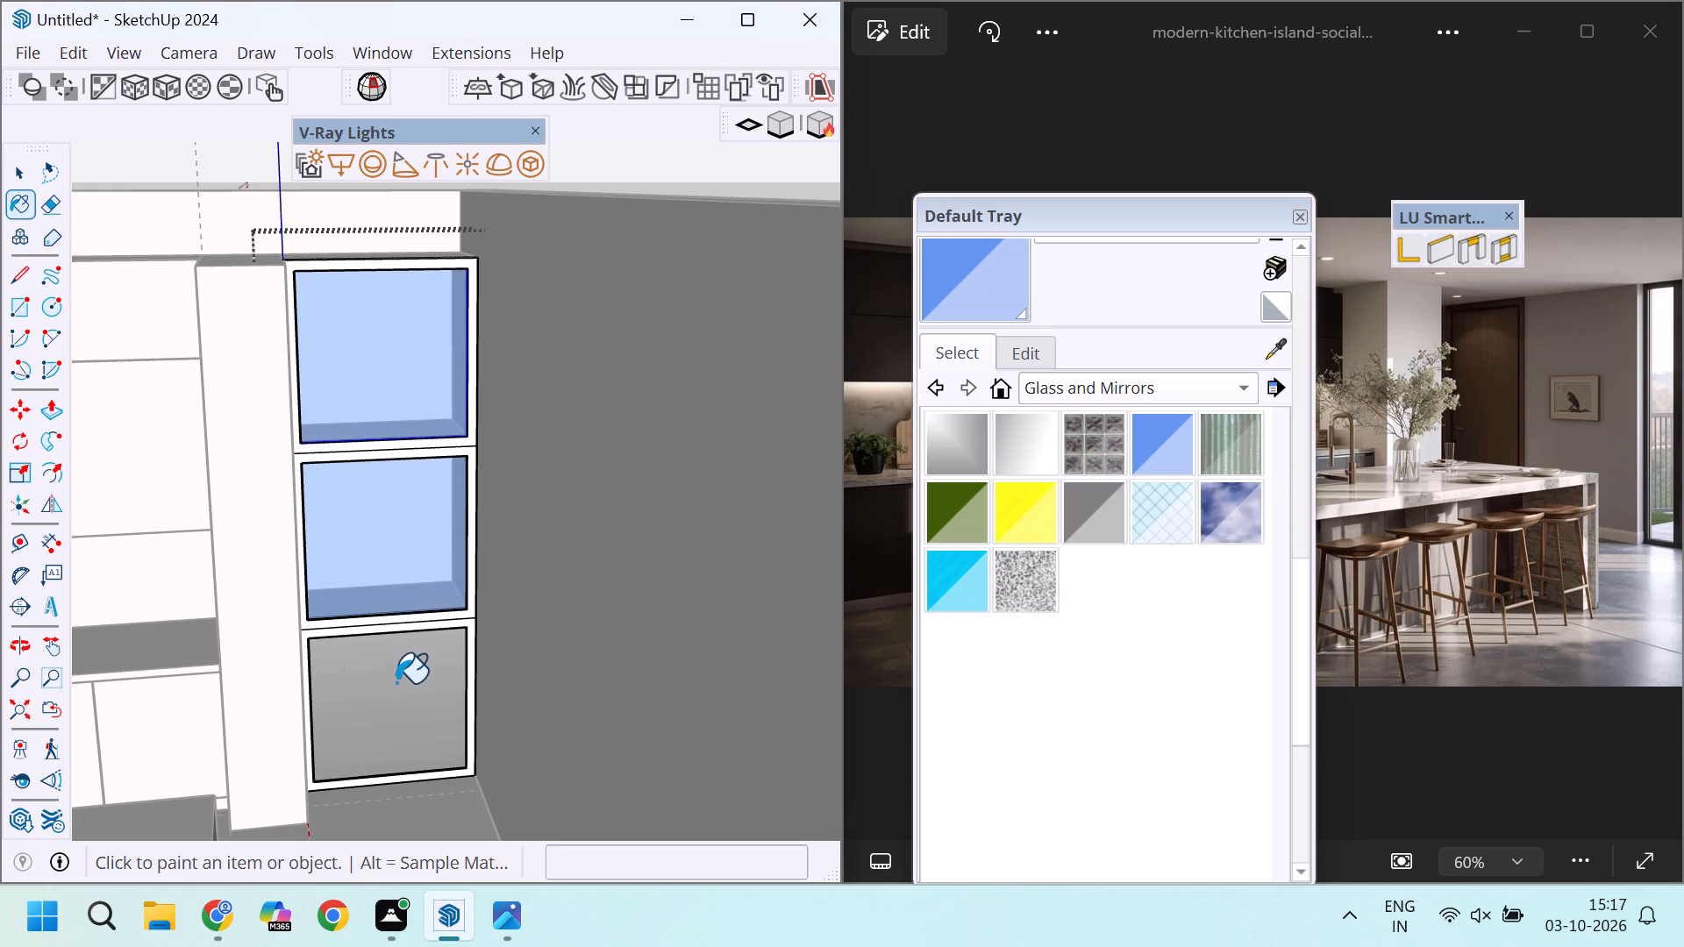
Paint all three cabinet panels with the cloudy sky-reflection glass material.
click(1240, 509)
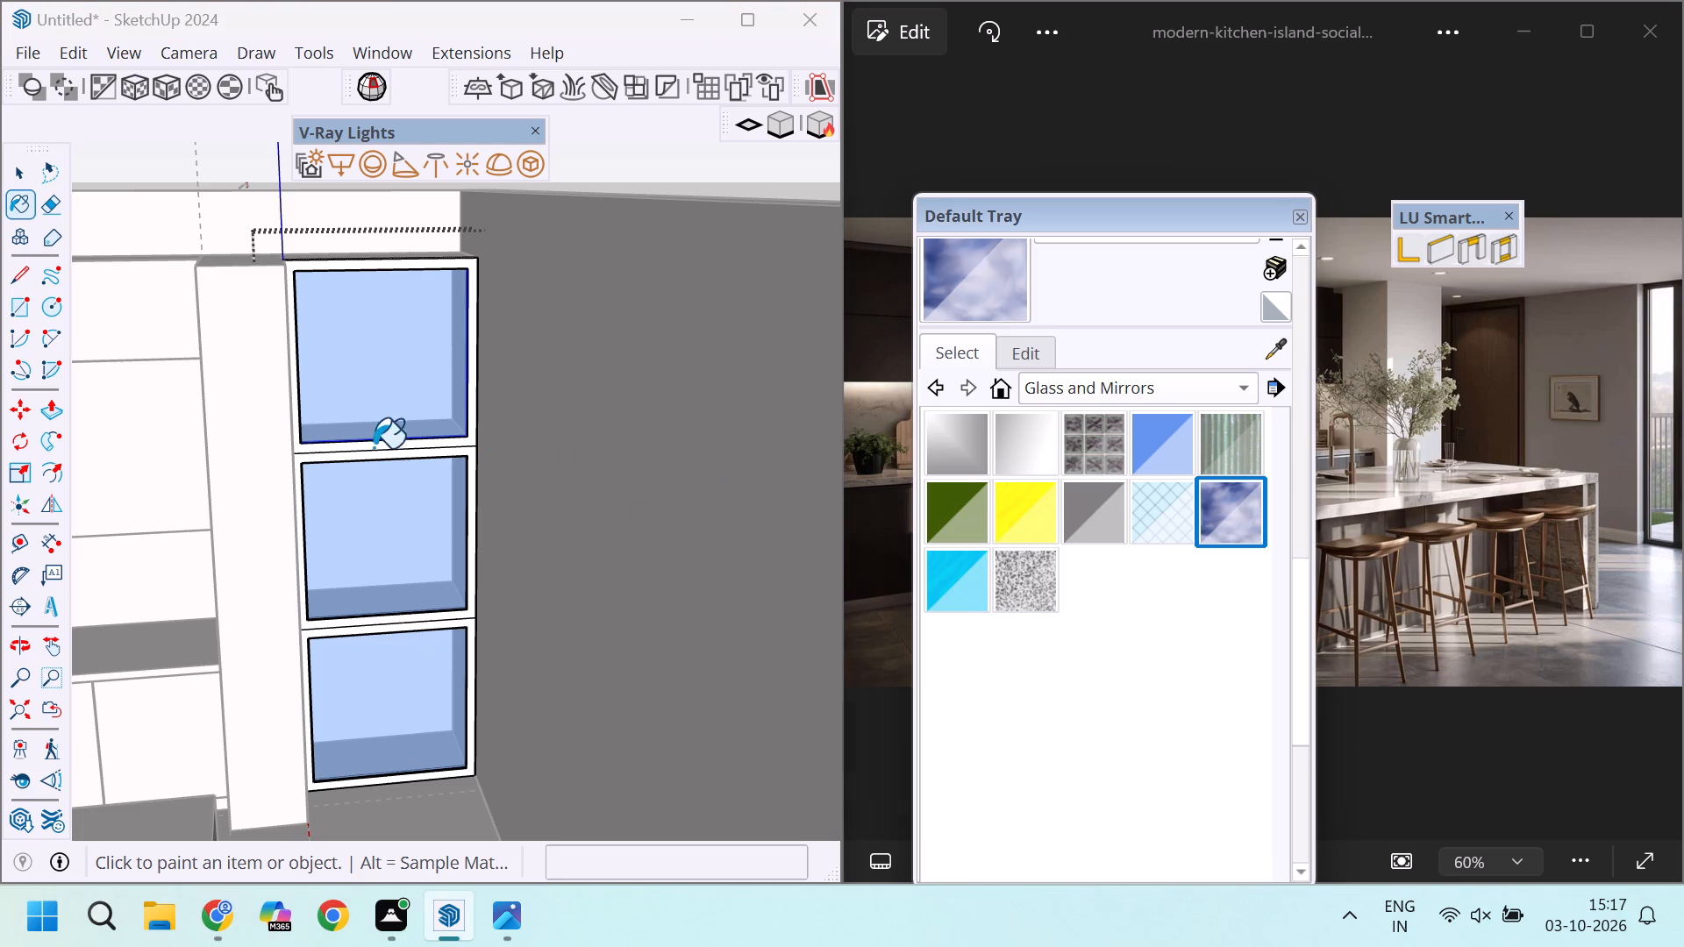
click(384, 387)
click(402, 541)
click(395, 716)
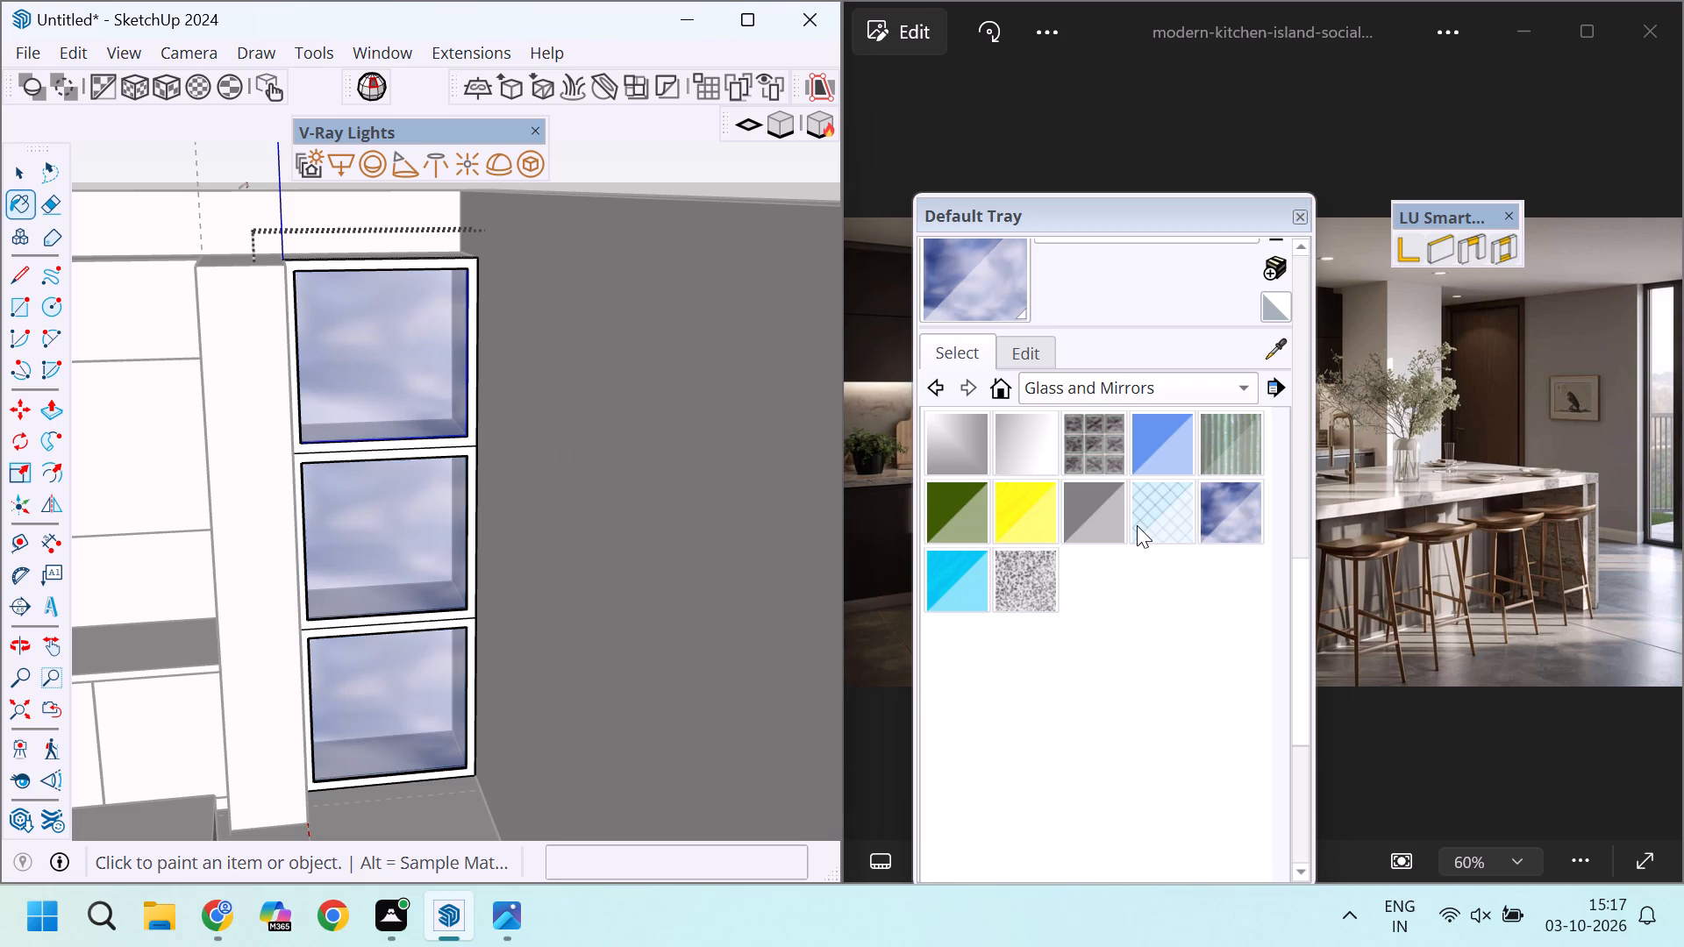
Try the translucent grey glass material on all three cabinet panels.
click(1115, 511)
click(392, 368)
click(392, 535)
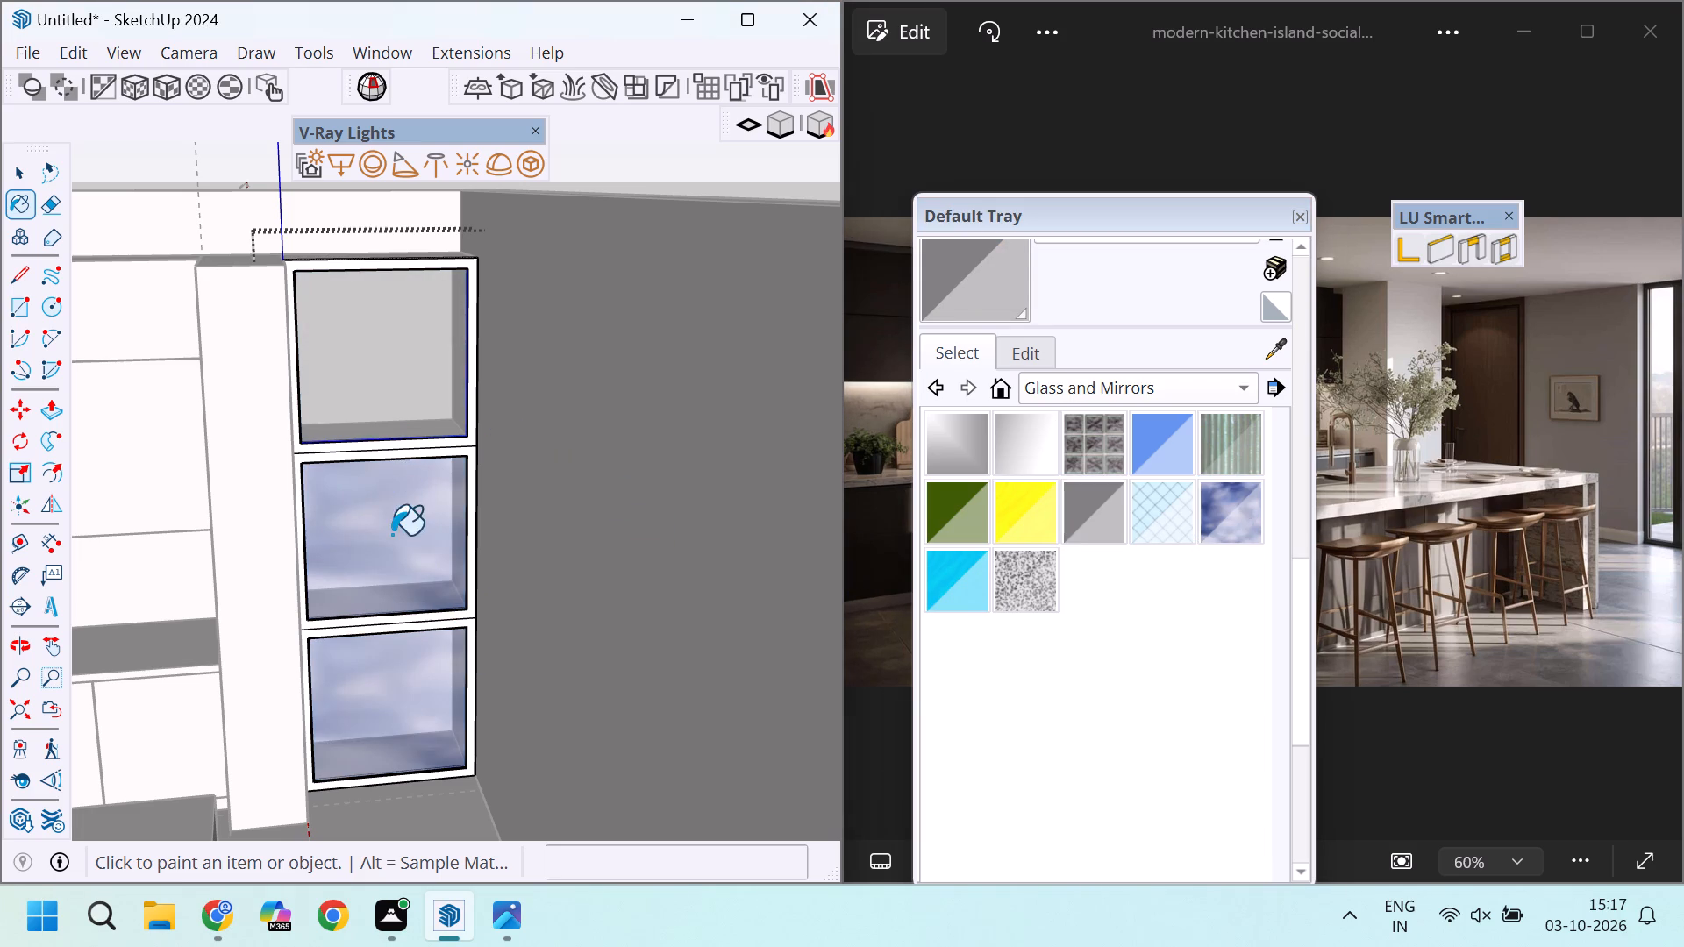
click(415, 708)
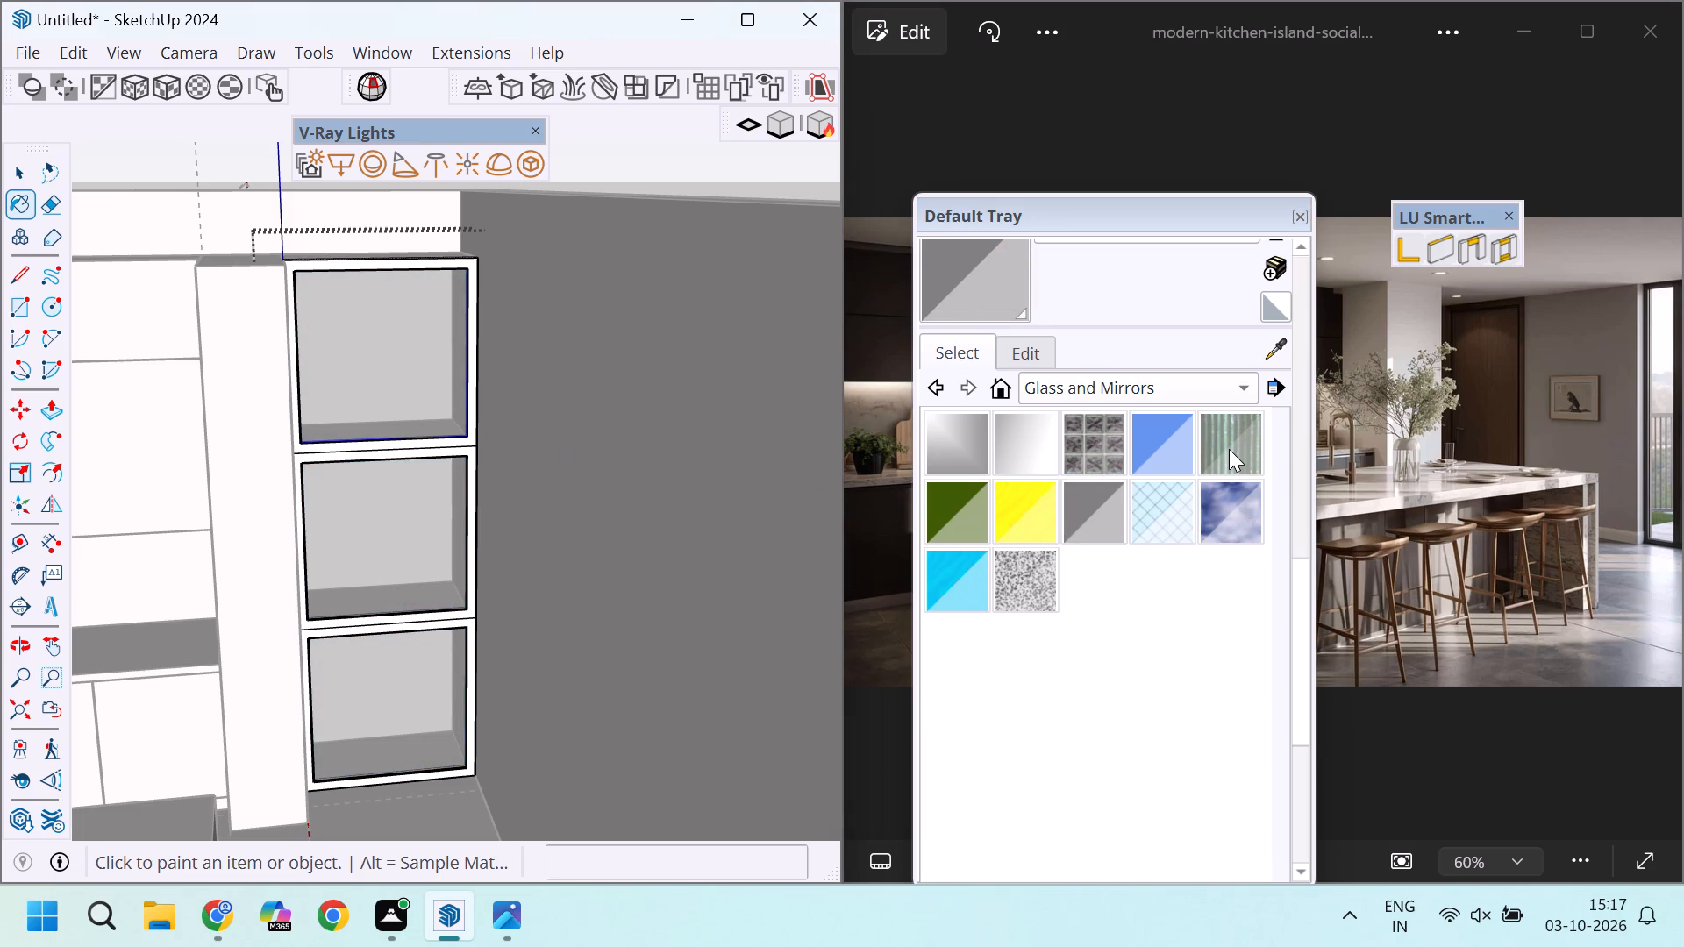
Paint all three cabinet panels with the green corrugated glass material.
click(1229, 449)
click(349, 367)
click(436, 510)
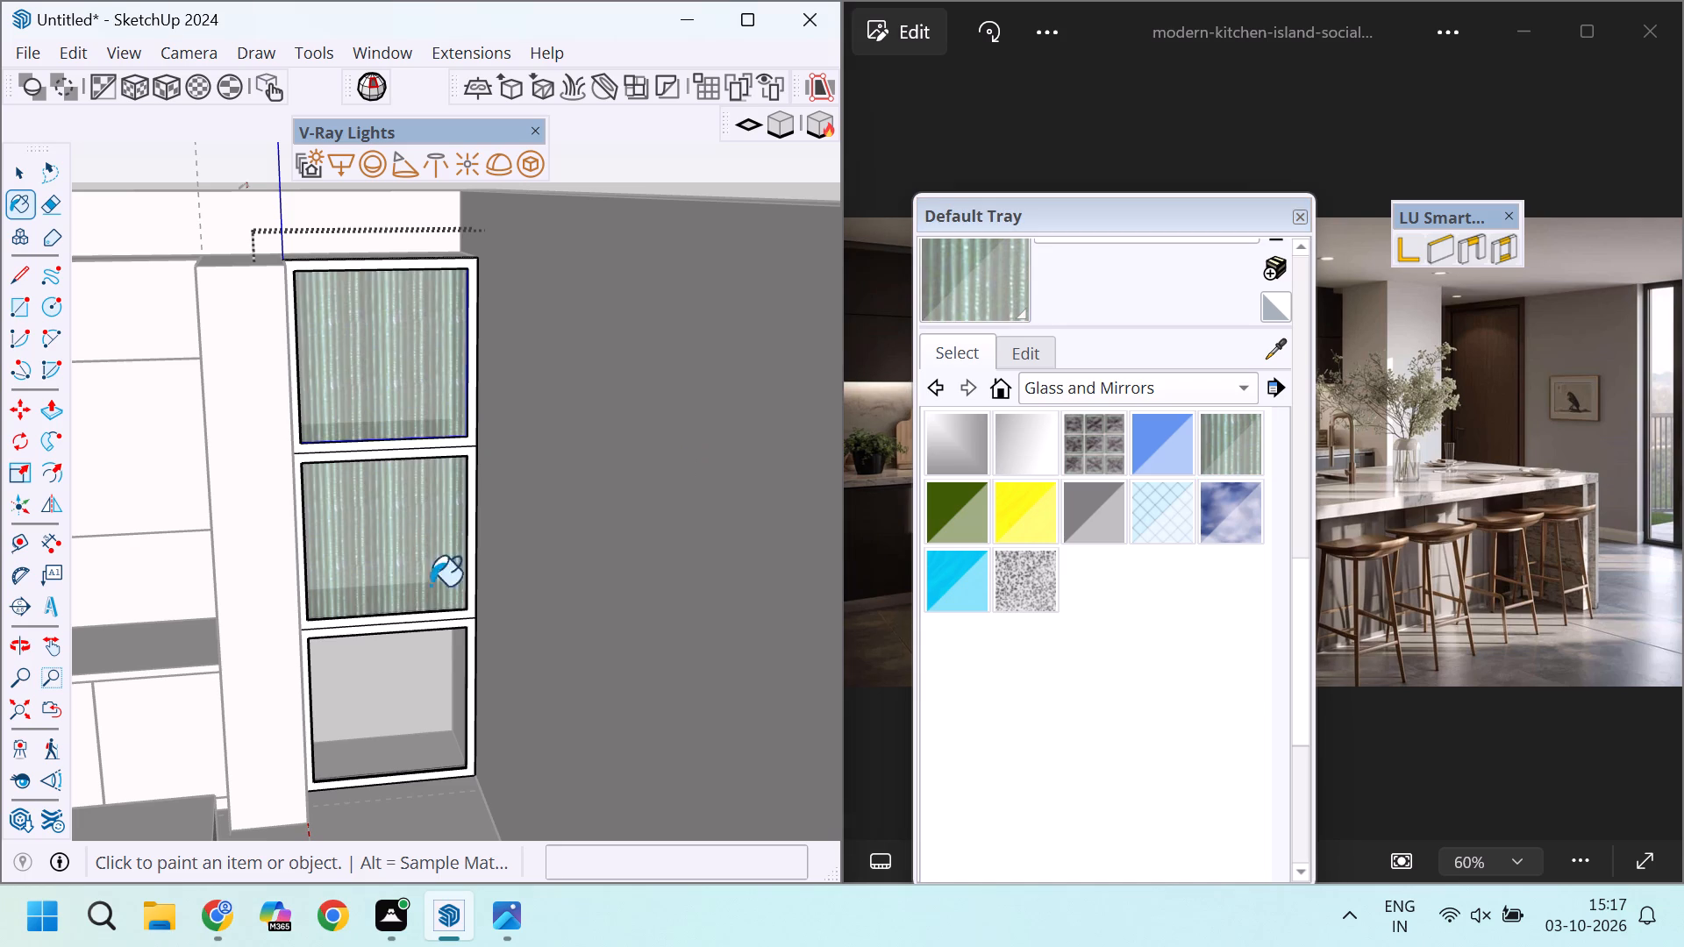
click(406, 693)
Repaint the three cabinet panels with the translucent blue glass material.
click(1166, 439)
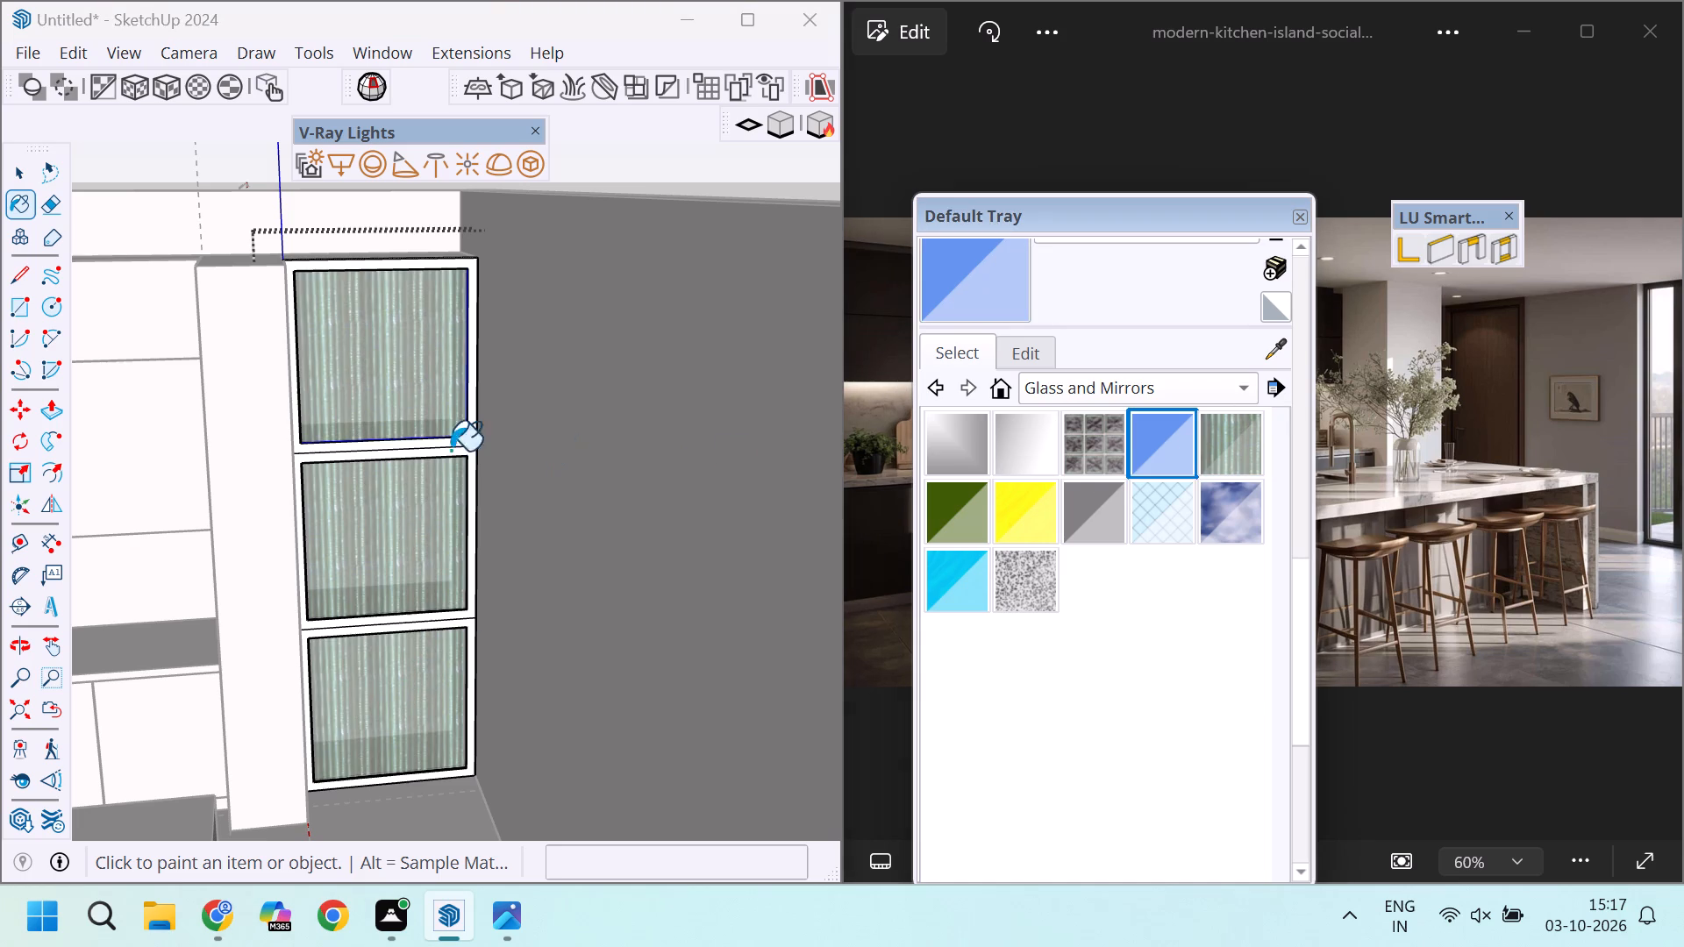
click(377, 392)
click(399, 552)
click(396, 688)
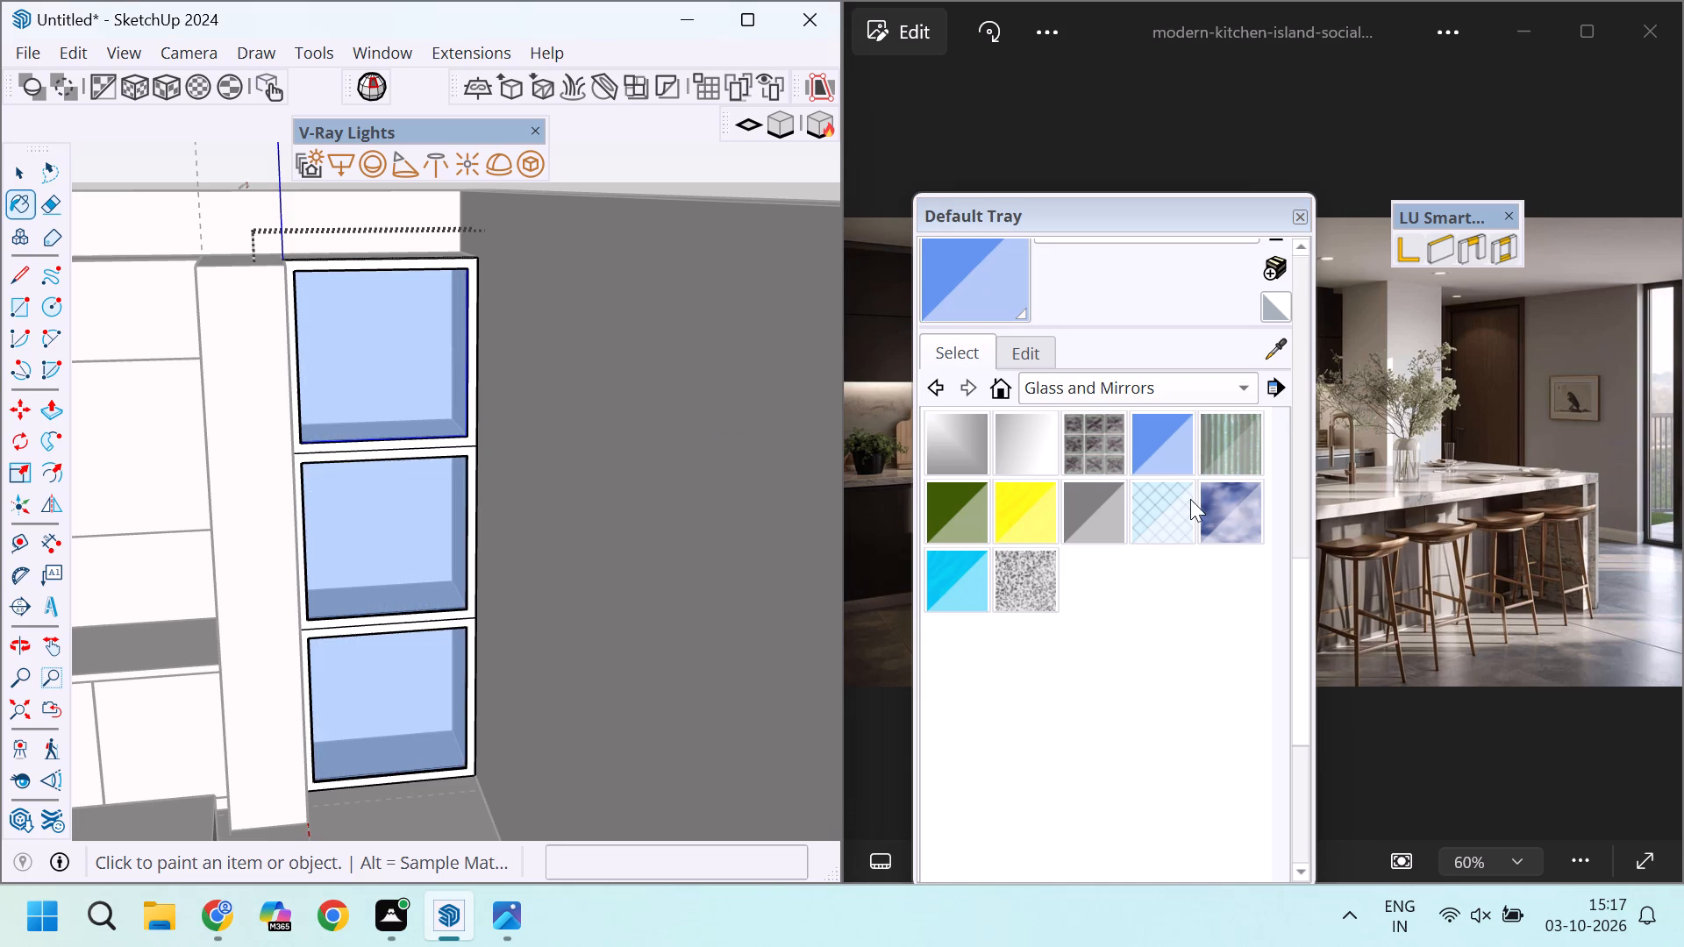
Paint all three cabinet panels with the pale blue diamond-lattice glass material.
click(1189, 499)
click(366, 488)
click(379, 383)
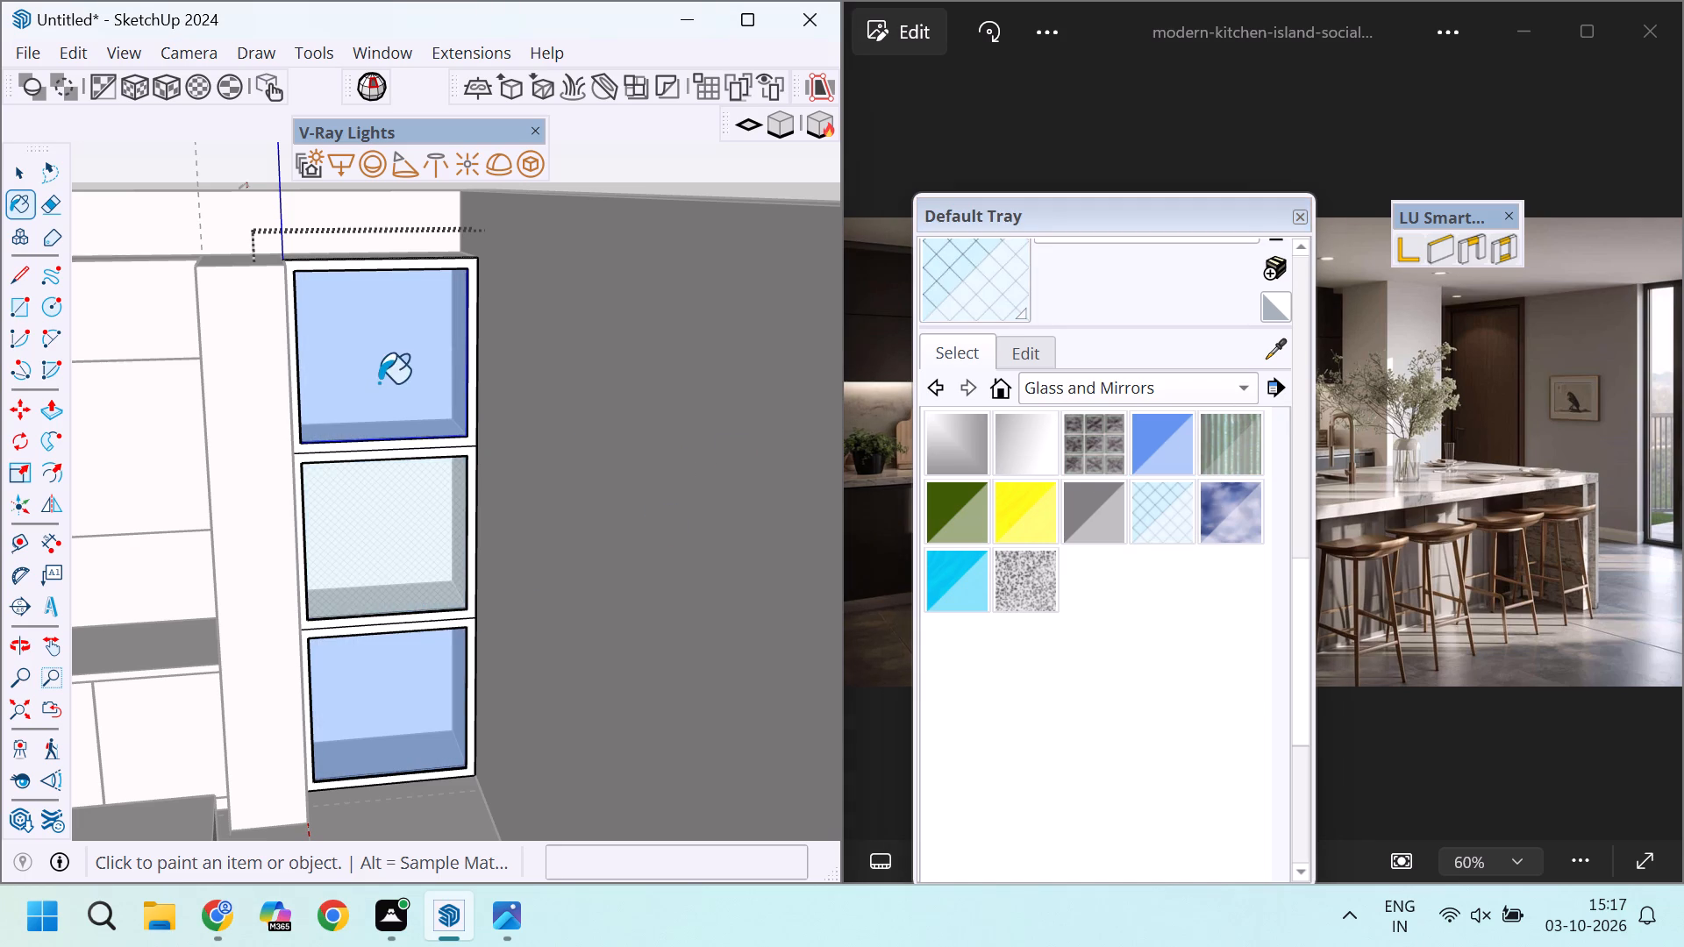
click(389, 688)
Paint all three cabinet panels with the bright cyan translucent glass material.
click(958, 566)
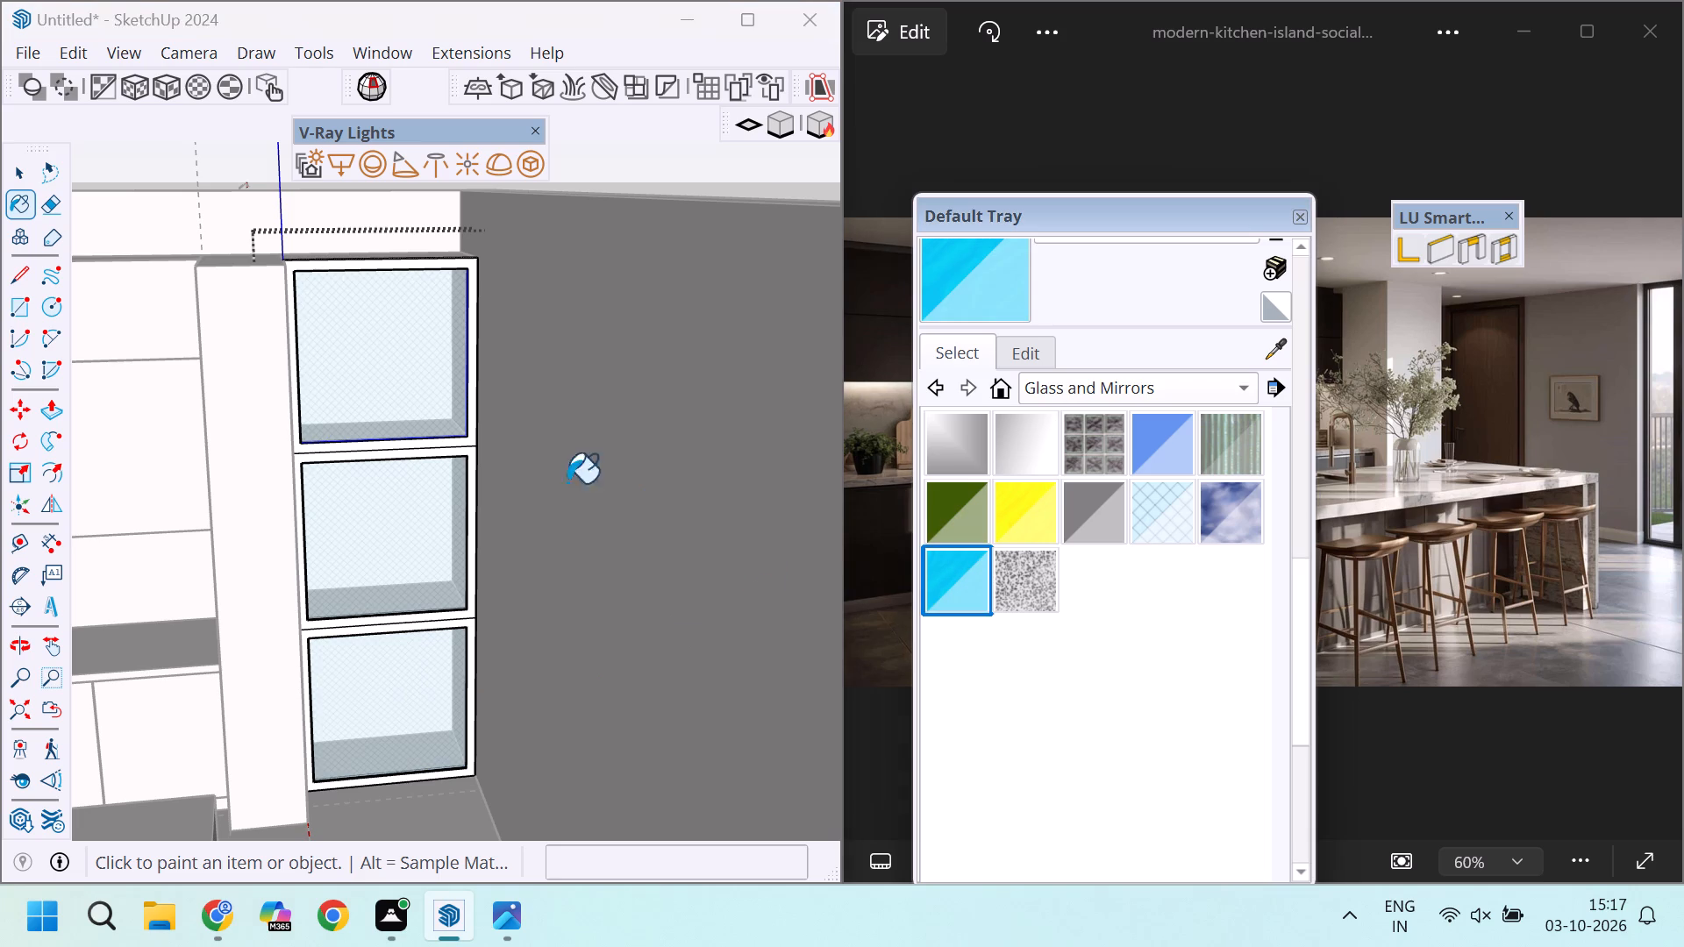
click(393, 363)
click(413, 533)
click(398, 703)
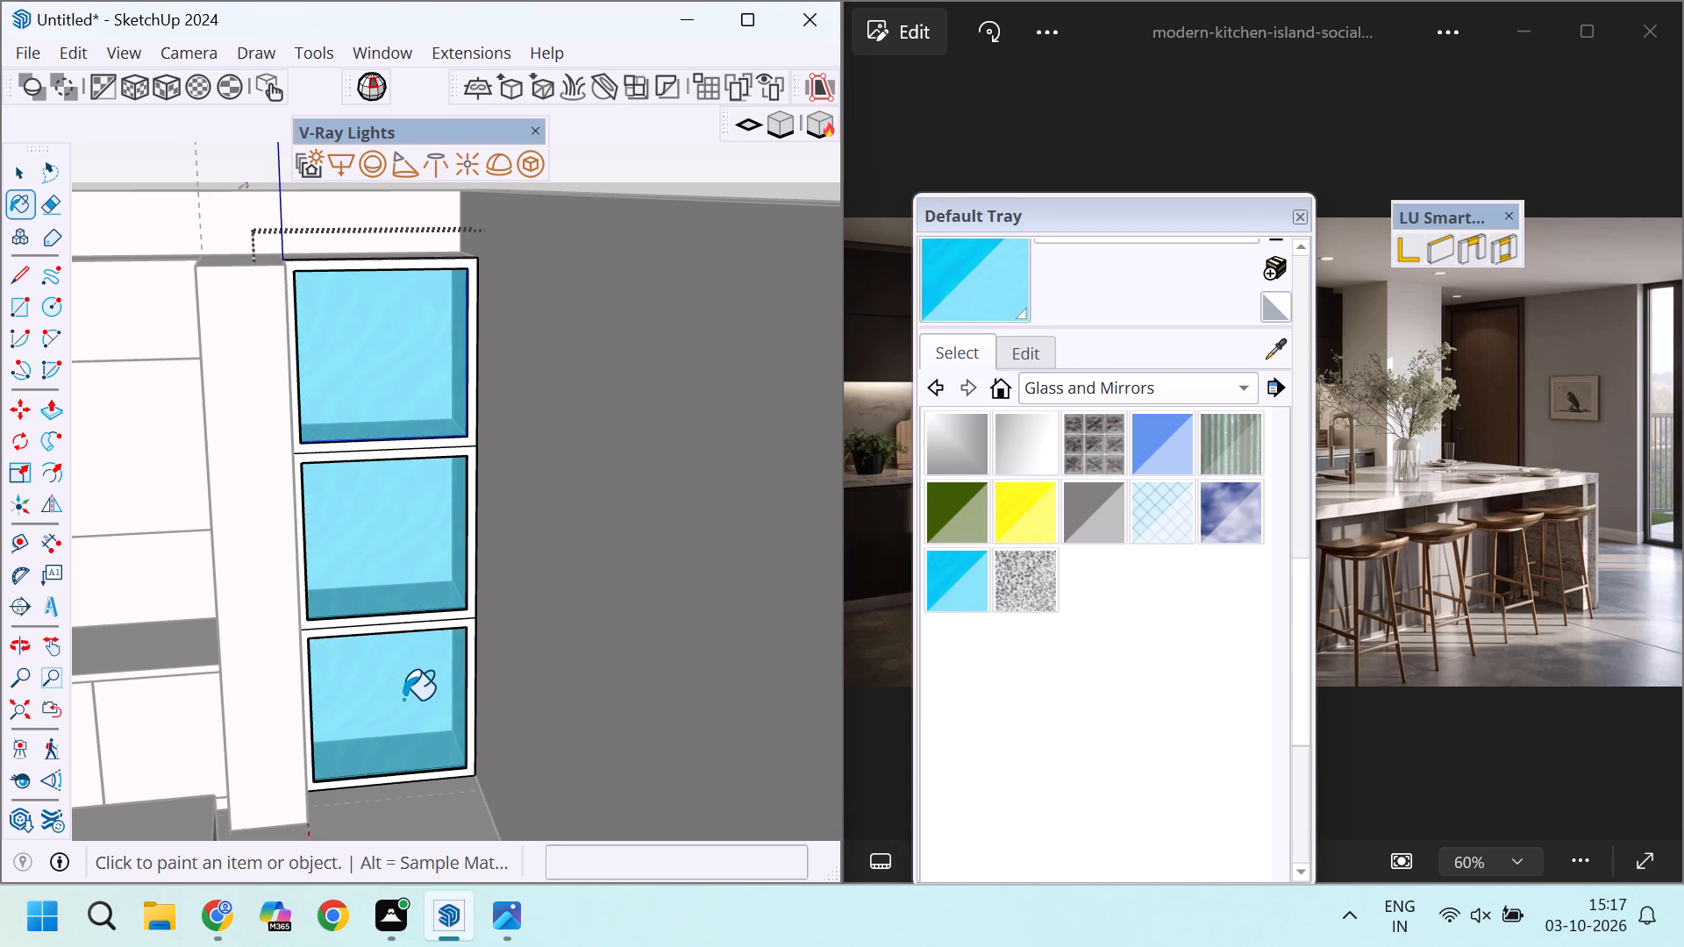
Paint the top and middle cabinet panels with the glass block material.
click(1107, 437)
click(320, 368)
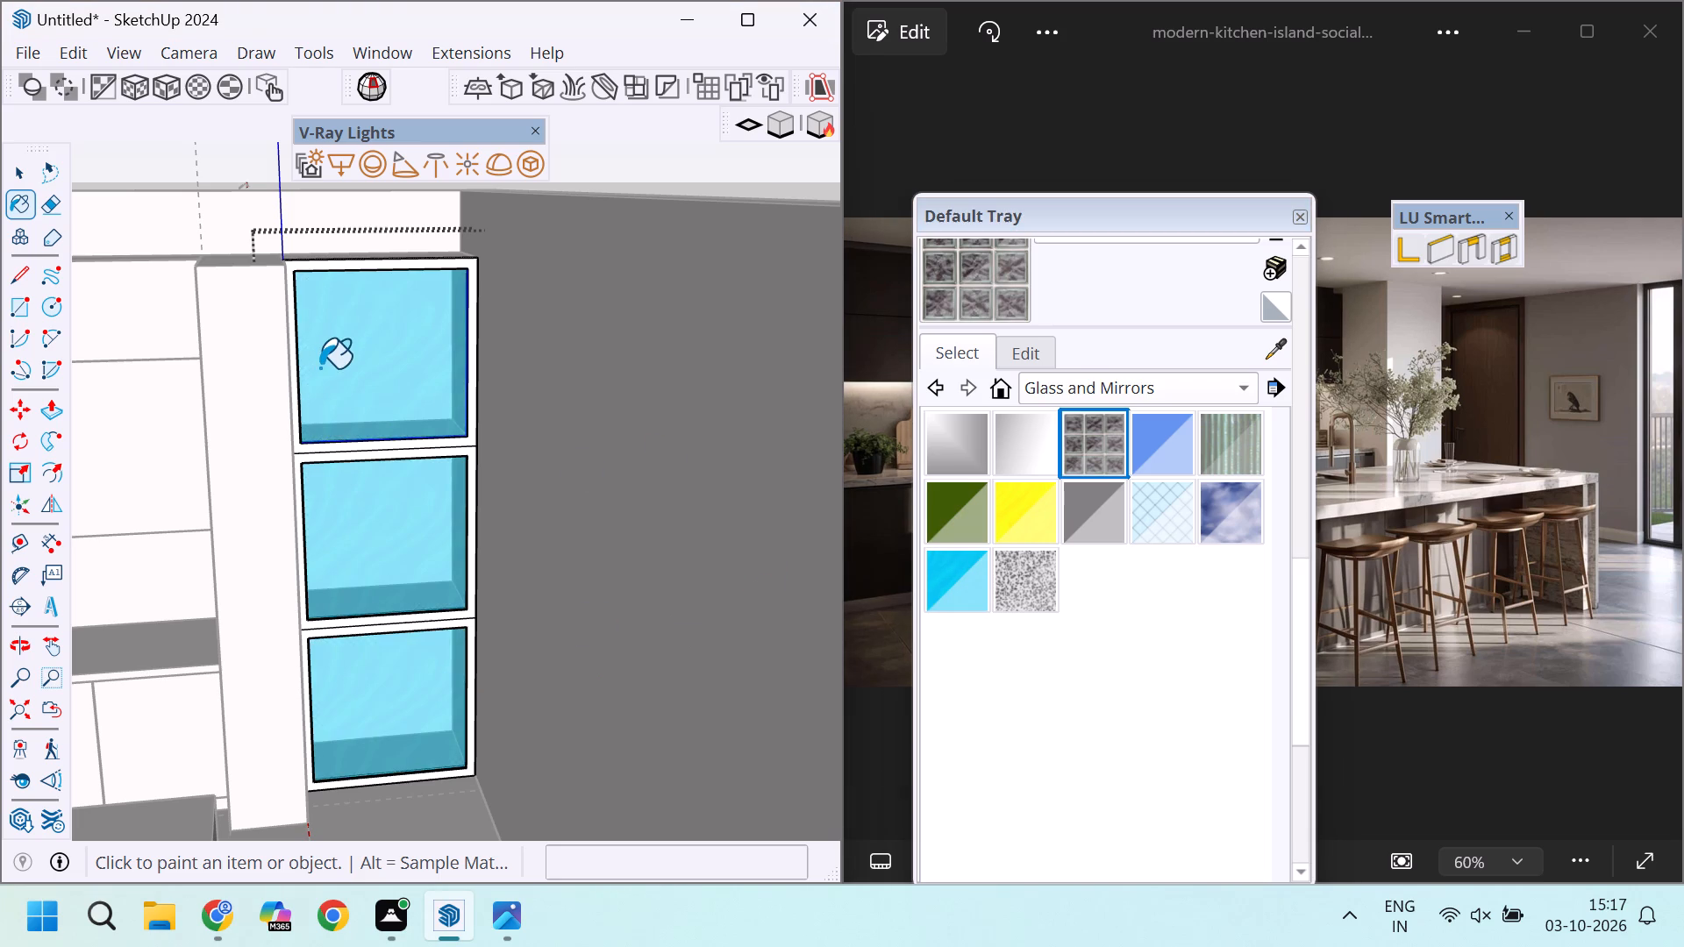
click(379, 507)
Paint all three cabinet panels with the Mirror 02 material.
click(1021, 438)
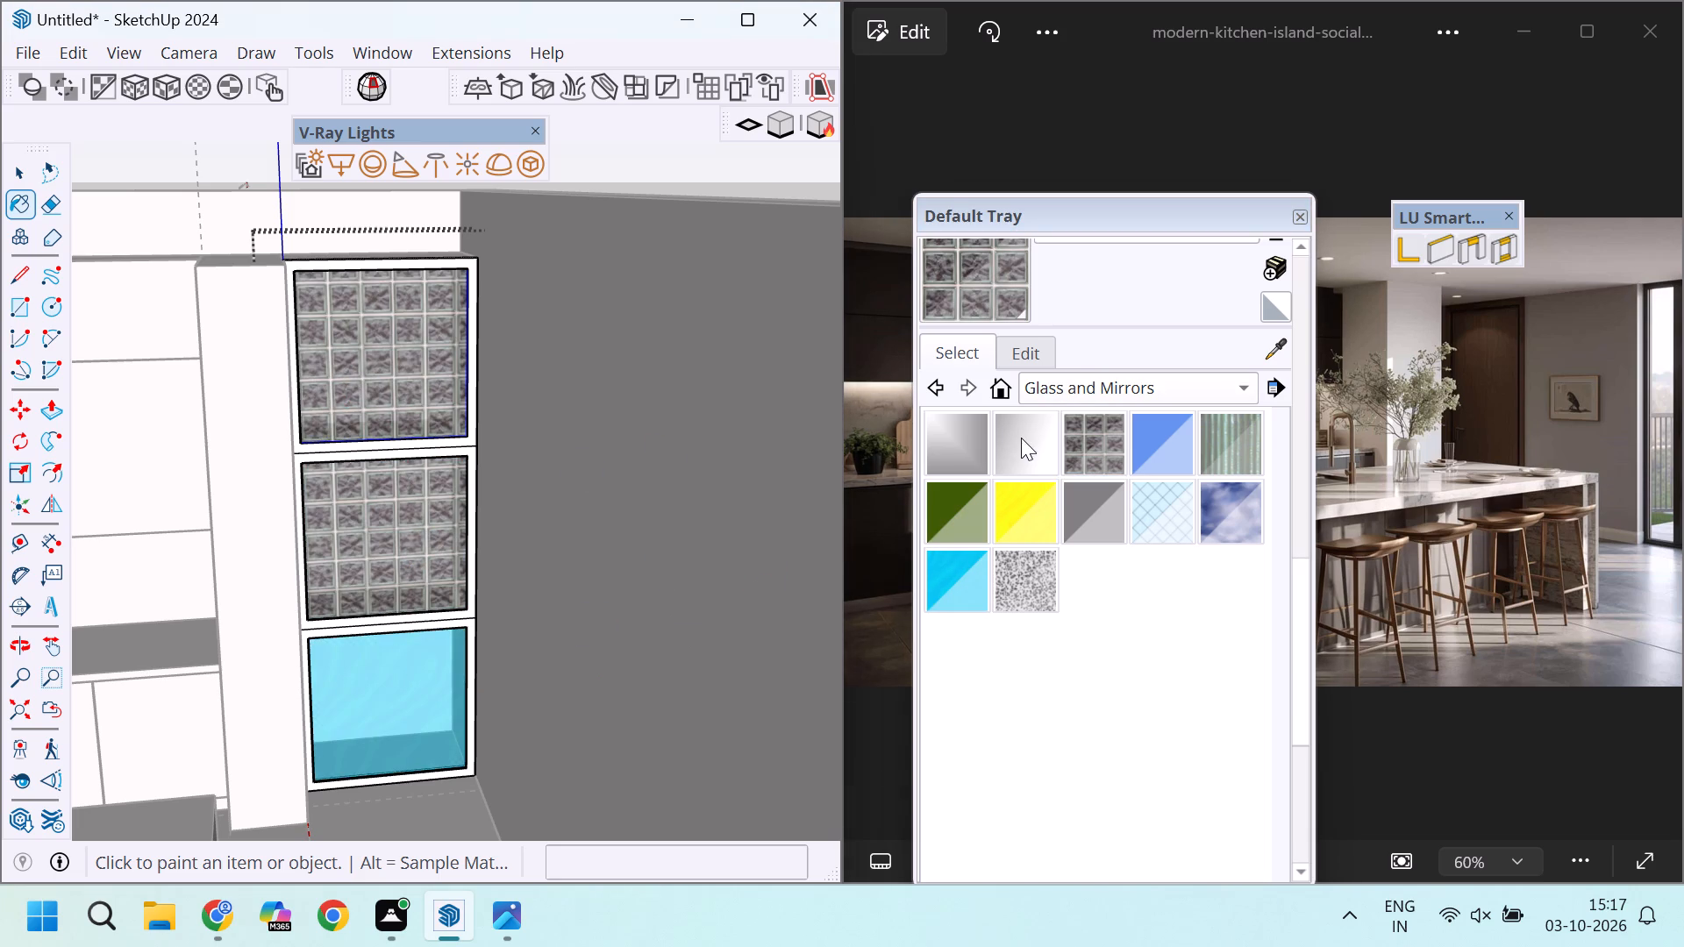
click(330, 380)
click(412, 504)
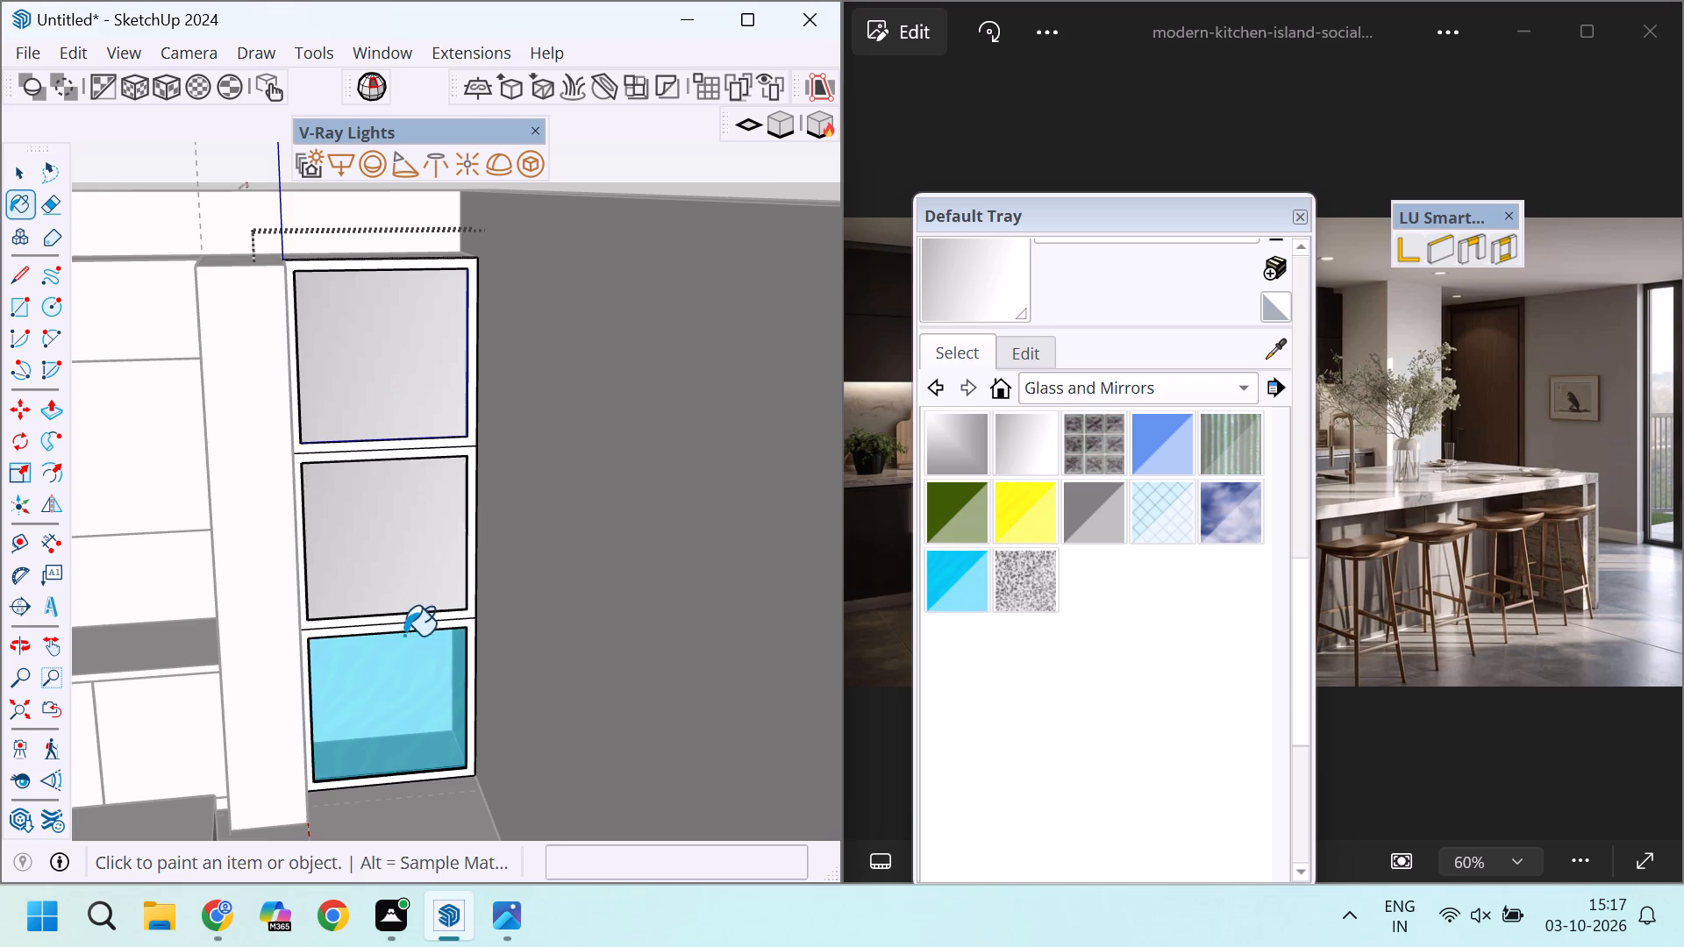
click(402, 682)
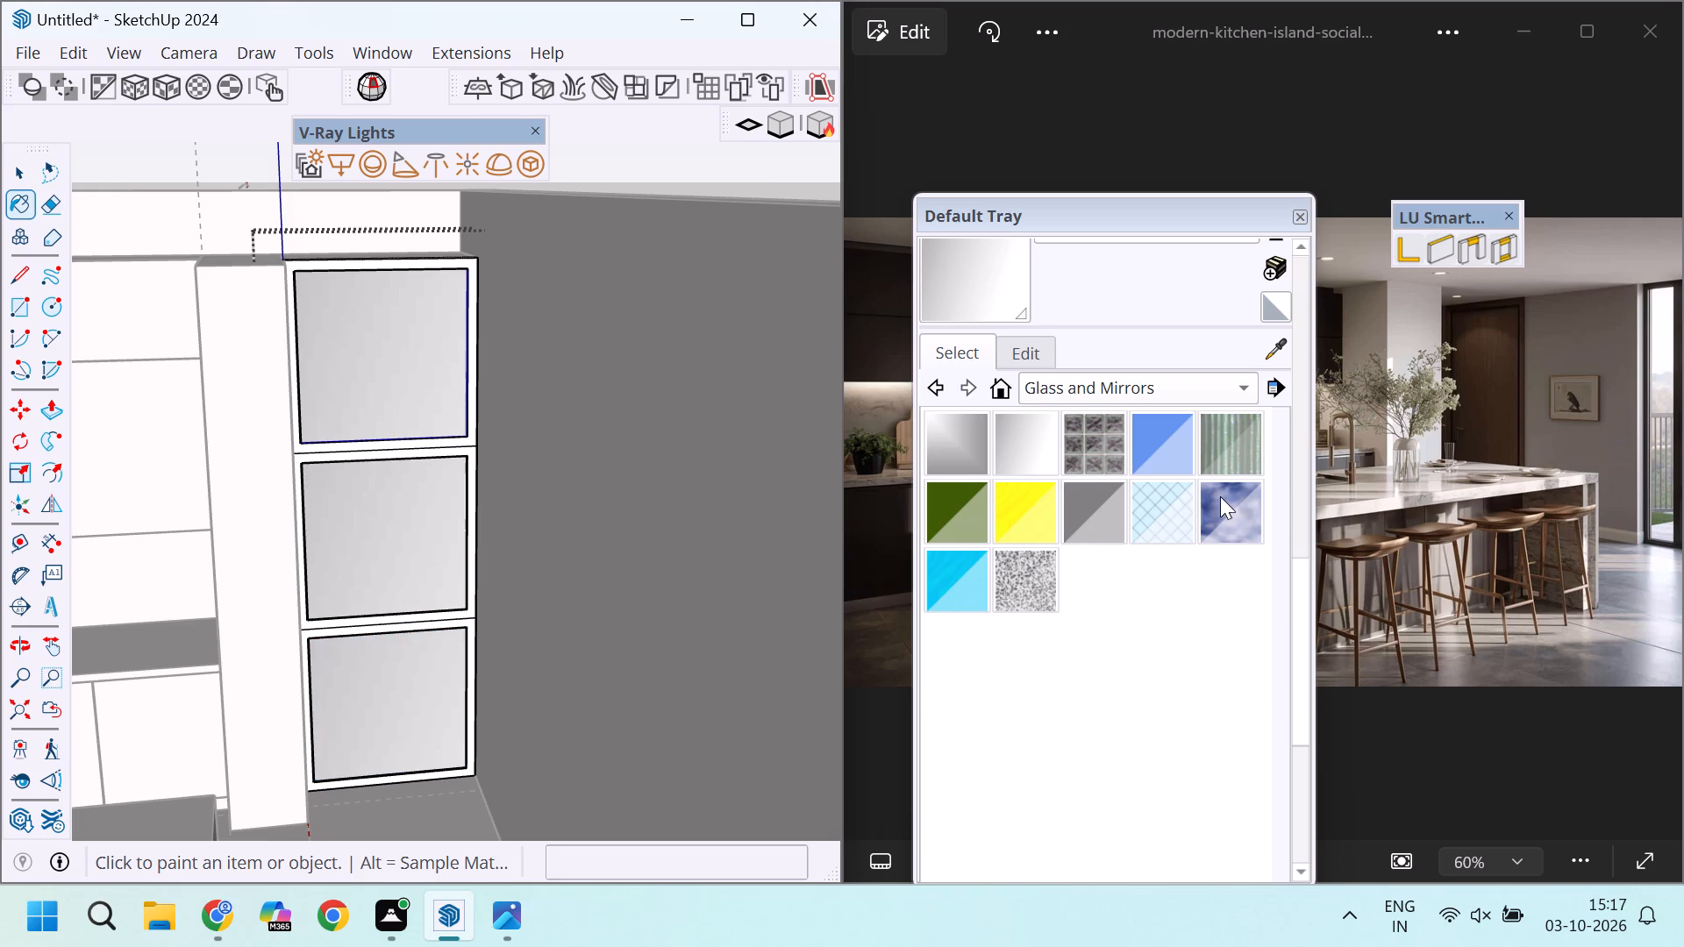
Paint all three tall cabinet panels with the translucent grey glass material and leave the frame group.
click(1103, 488)
click(385, 363)
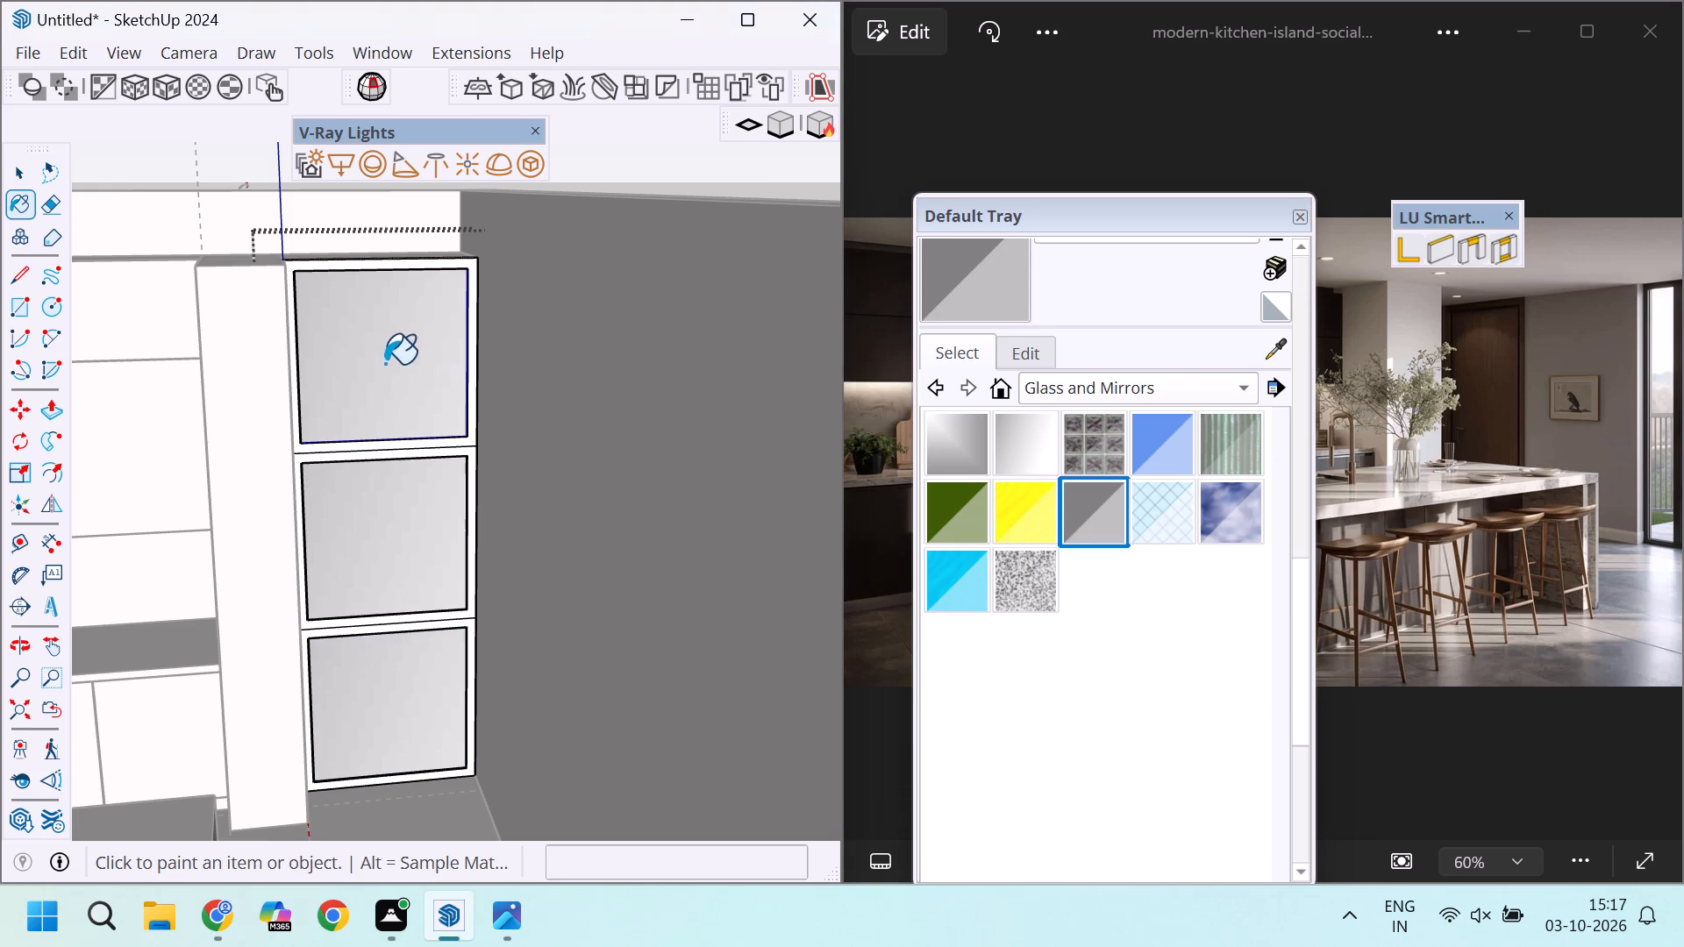
click(392, 529)
click(416, 739)
scroll(385, 623, down, 8)
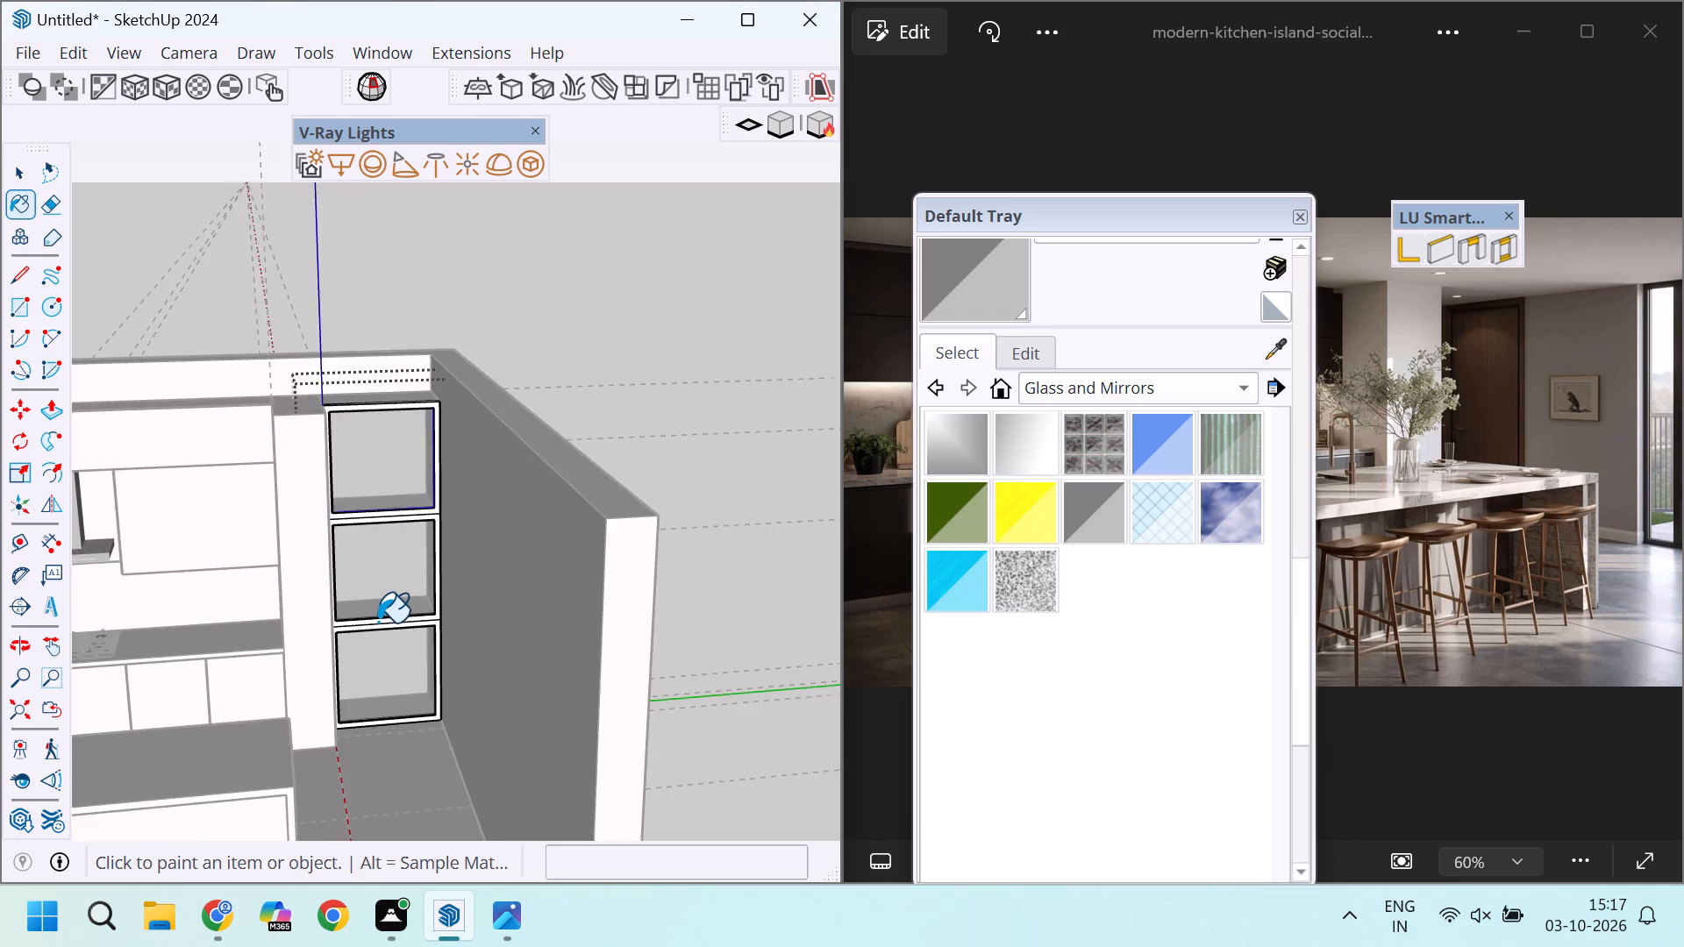
scroll(378, 623, down, 2)
key(space)
click(522, 370)
scroll(397, 447, up, 4)
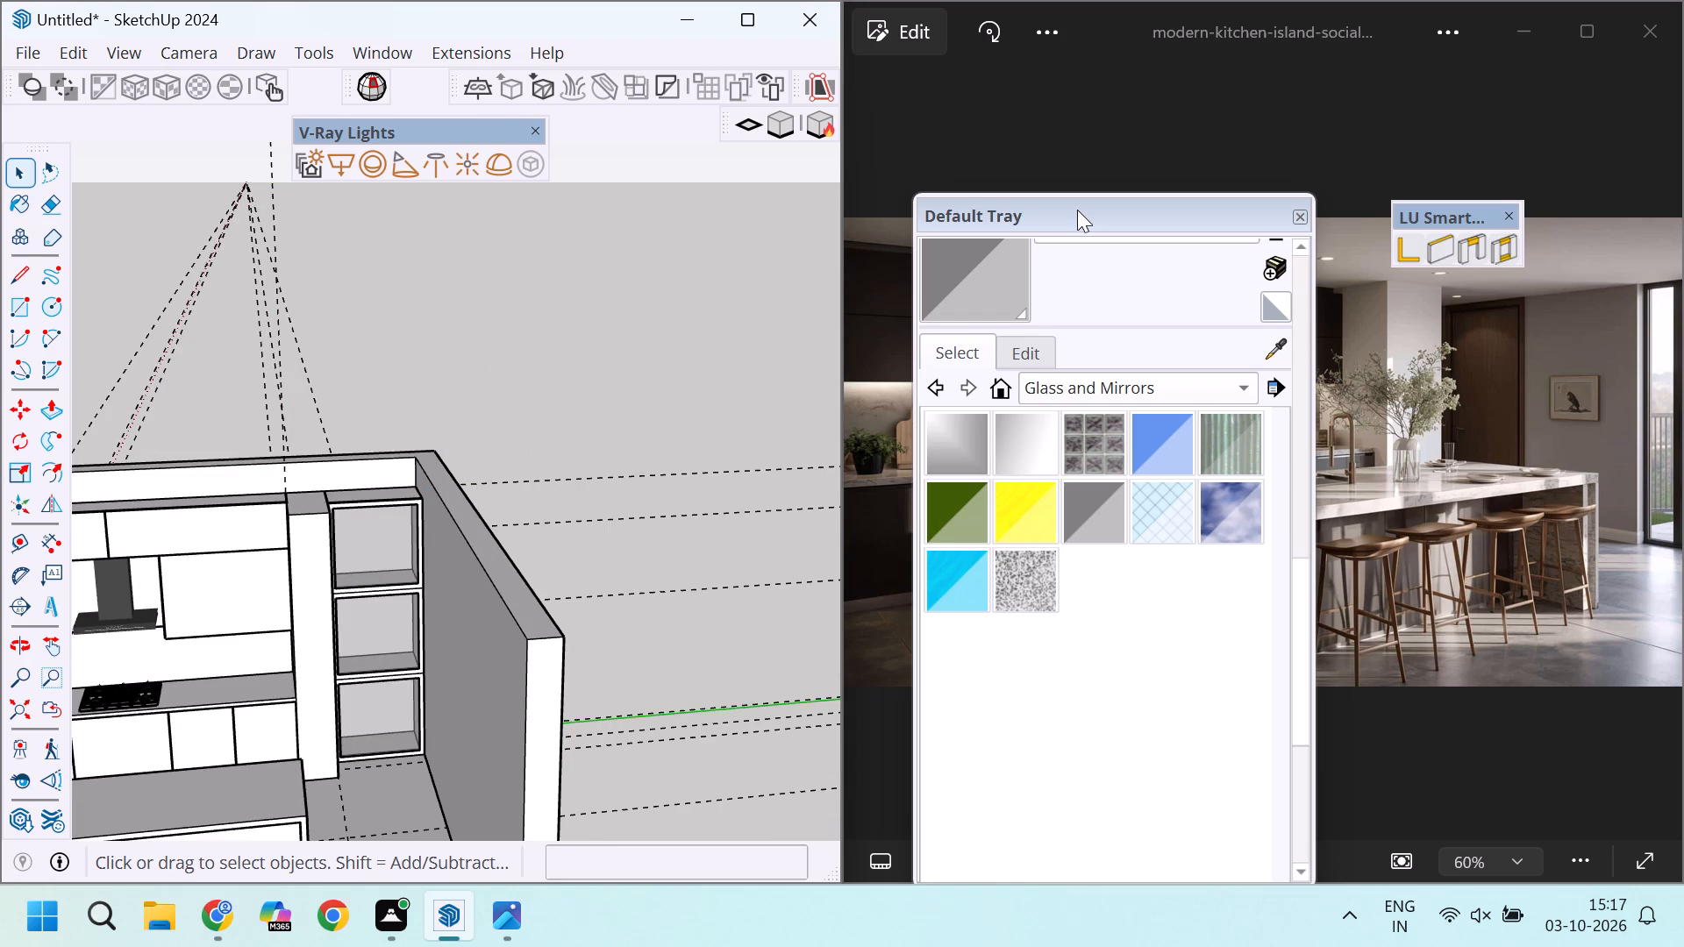
Move the Default Tray to the lower corner of the reference photo to uncover the kitchen image.
drag(1077, 210, 1505, 295)
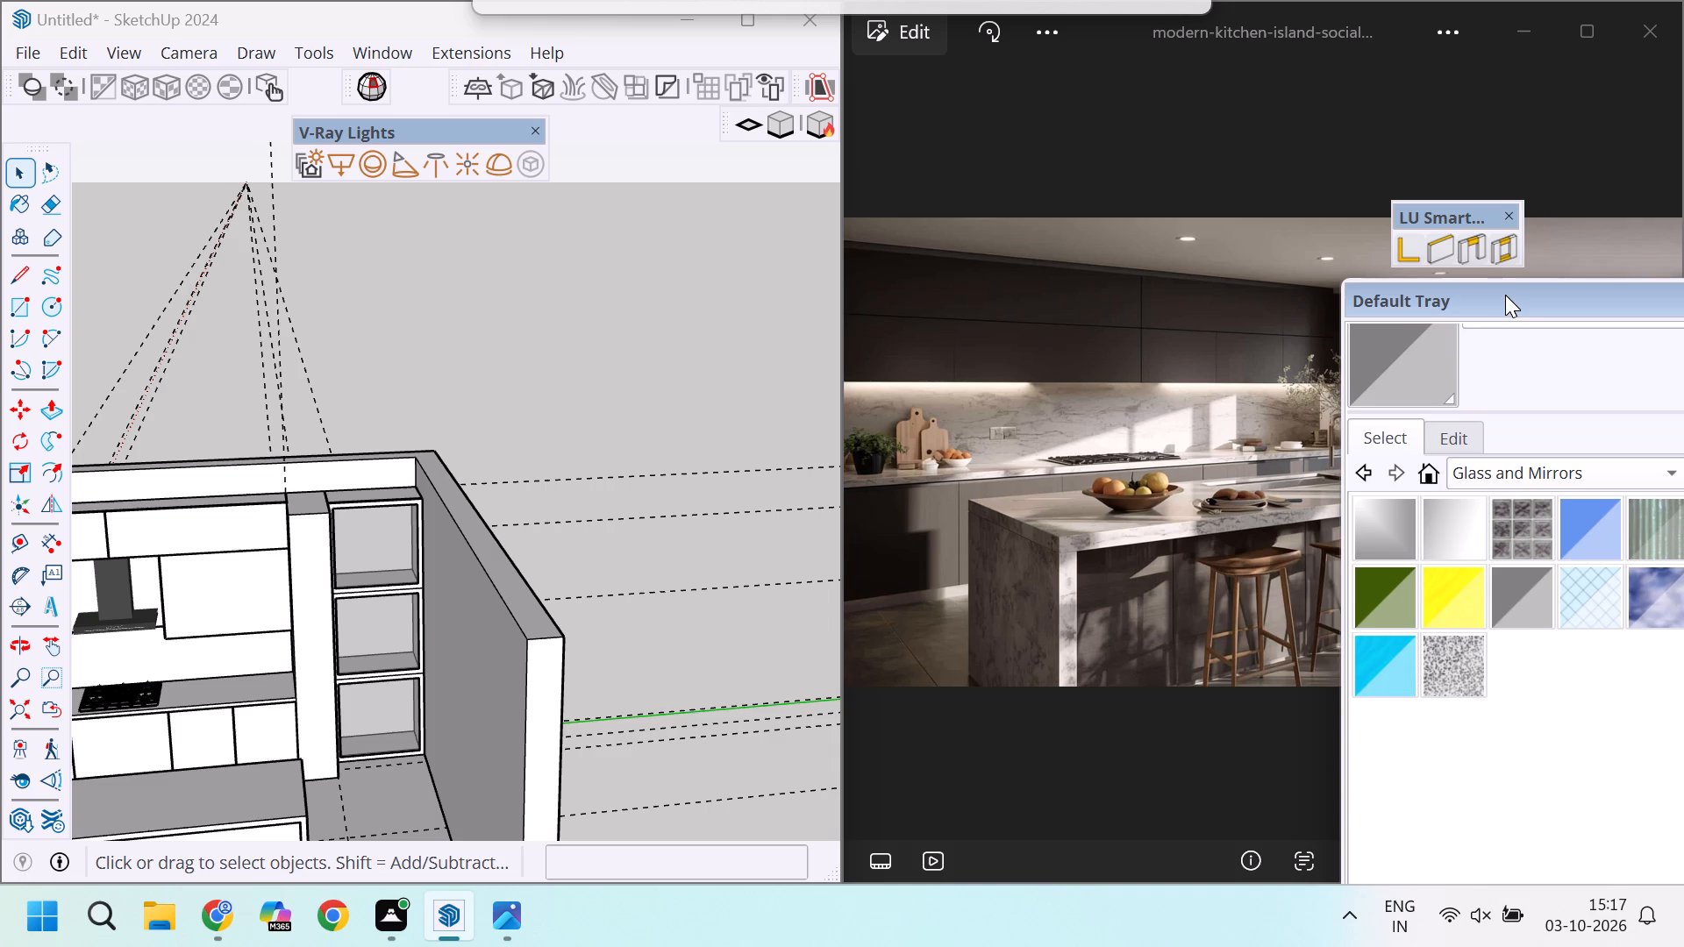
drag(1505, 295, 1431, 298)
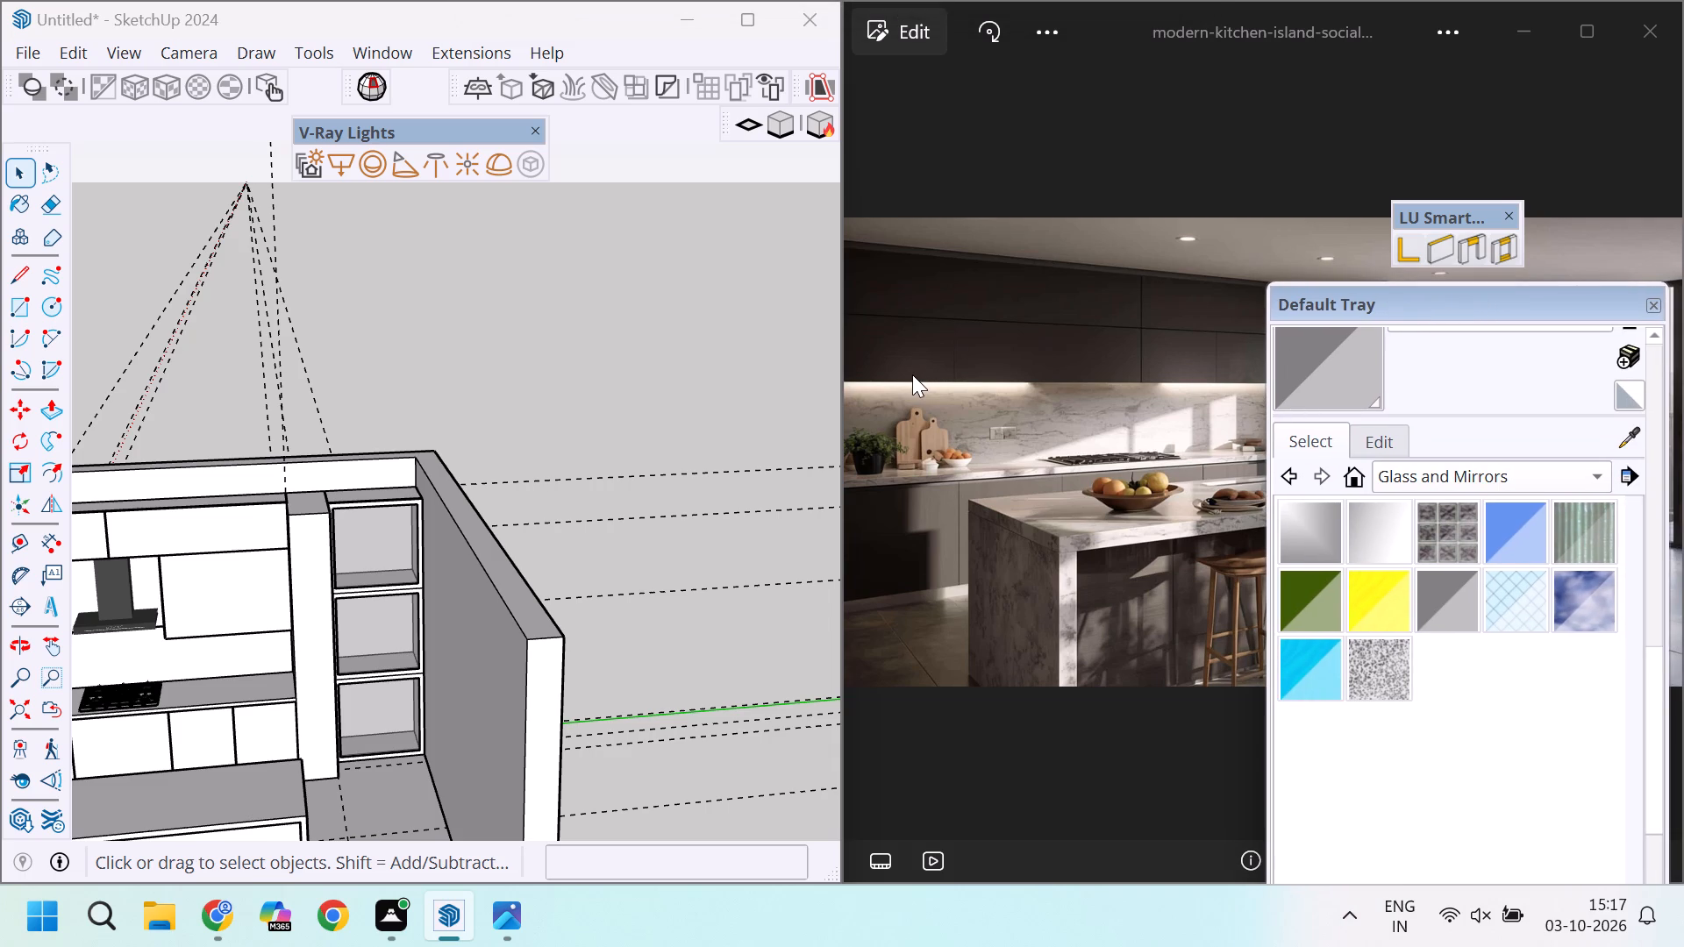
drag(1475, 310, 1382, 400)
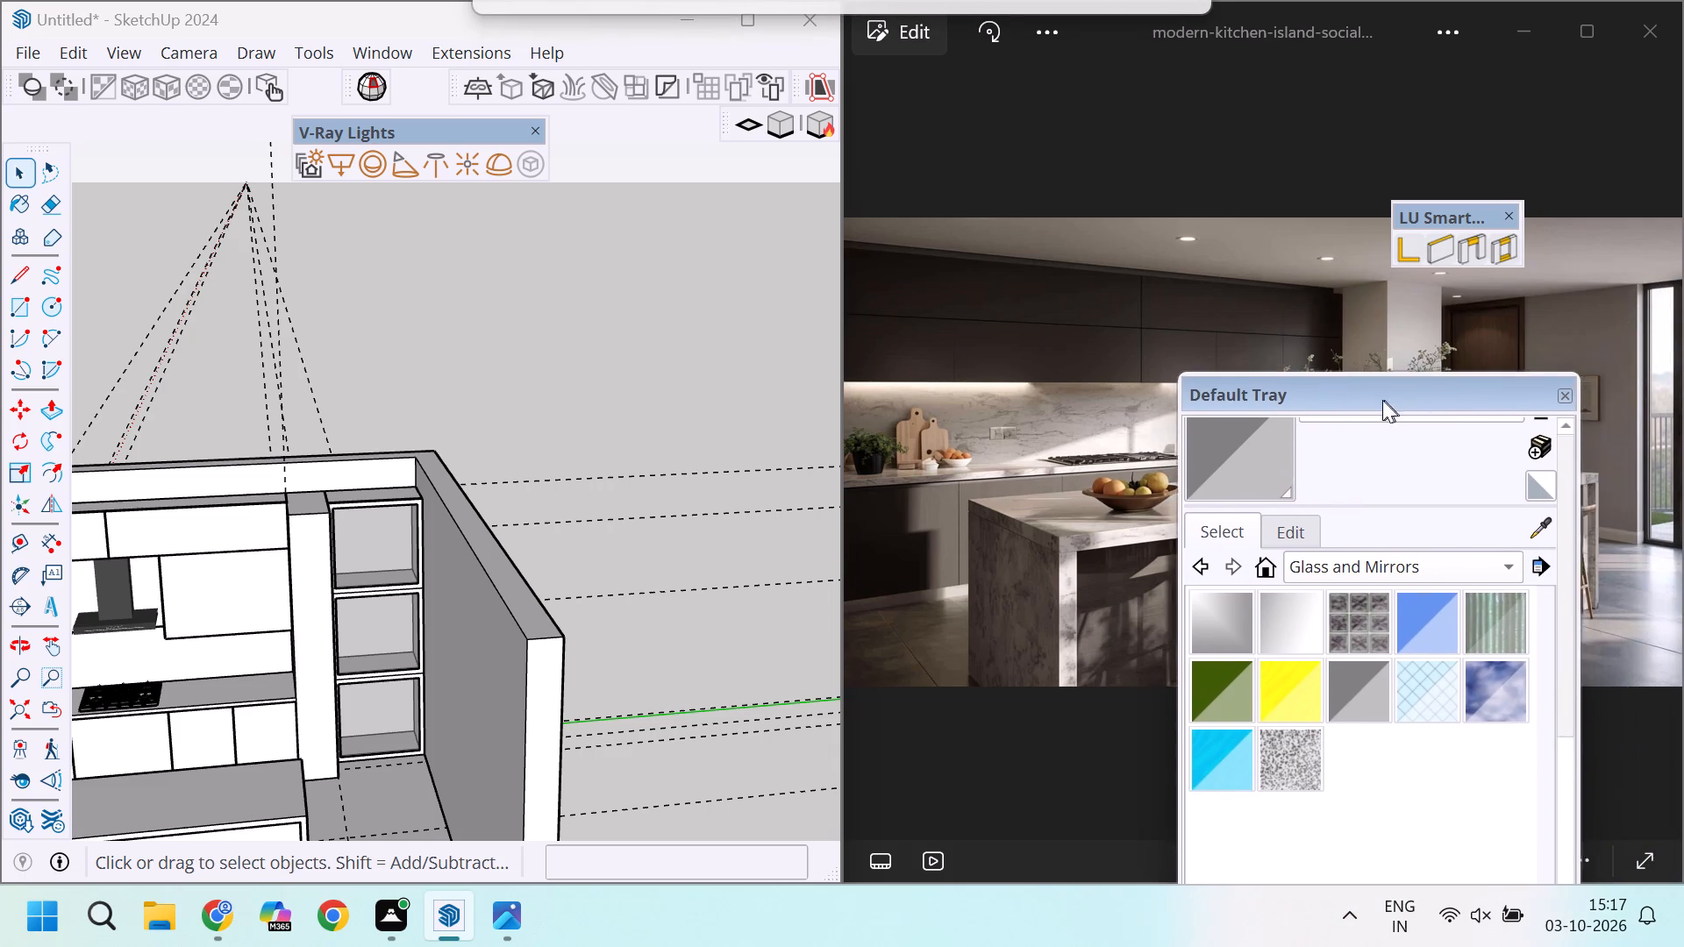
drag(1382, 400, 1517, 473)
Examine the reference photo's cabinets and island and compare them with the whole kitchen model.
scroll(1173, 377, down, 3)
scroll(1174, 377, up, 4)
scroll(1176, 377, down, 3)
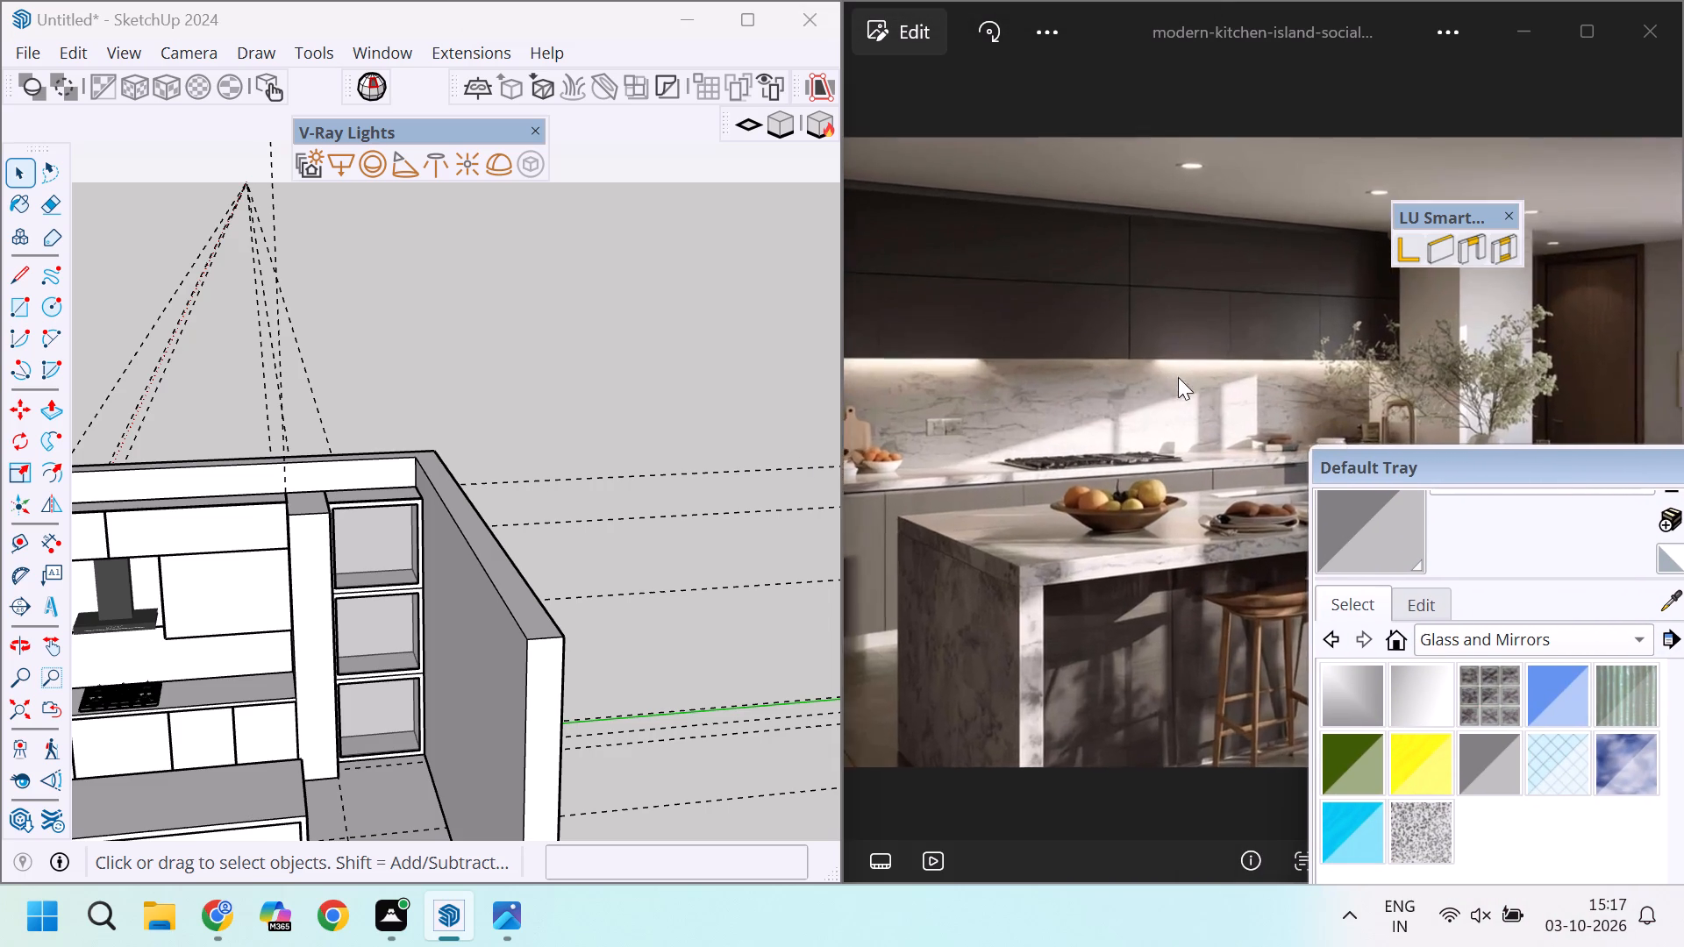
scroll(1178, 377, down, 3)
scroll(351, 583, down, 9)
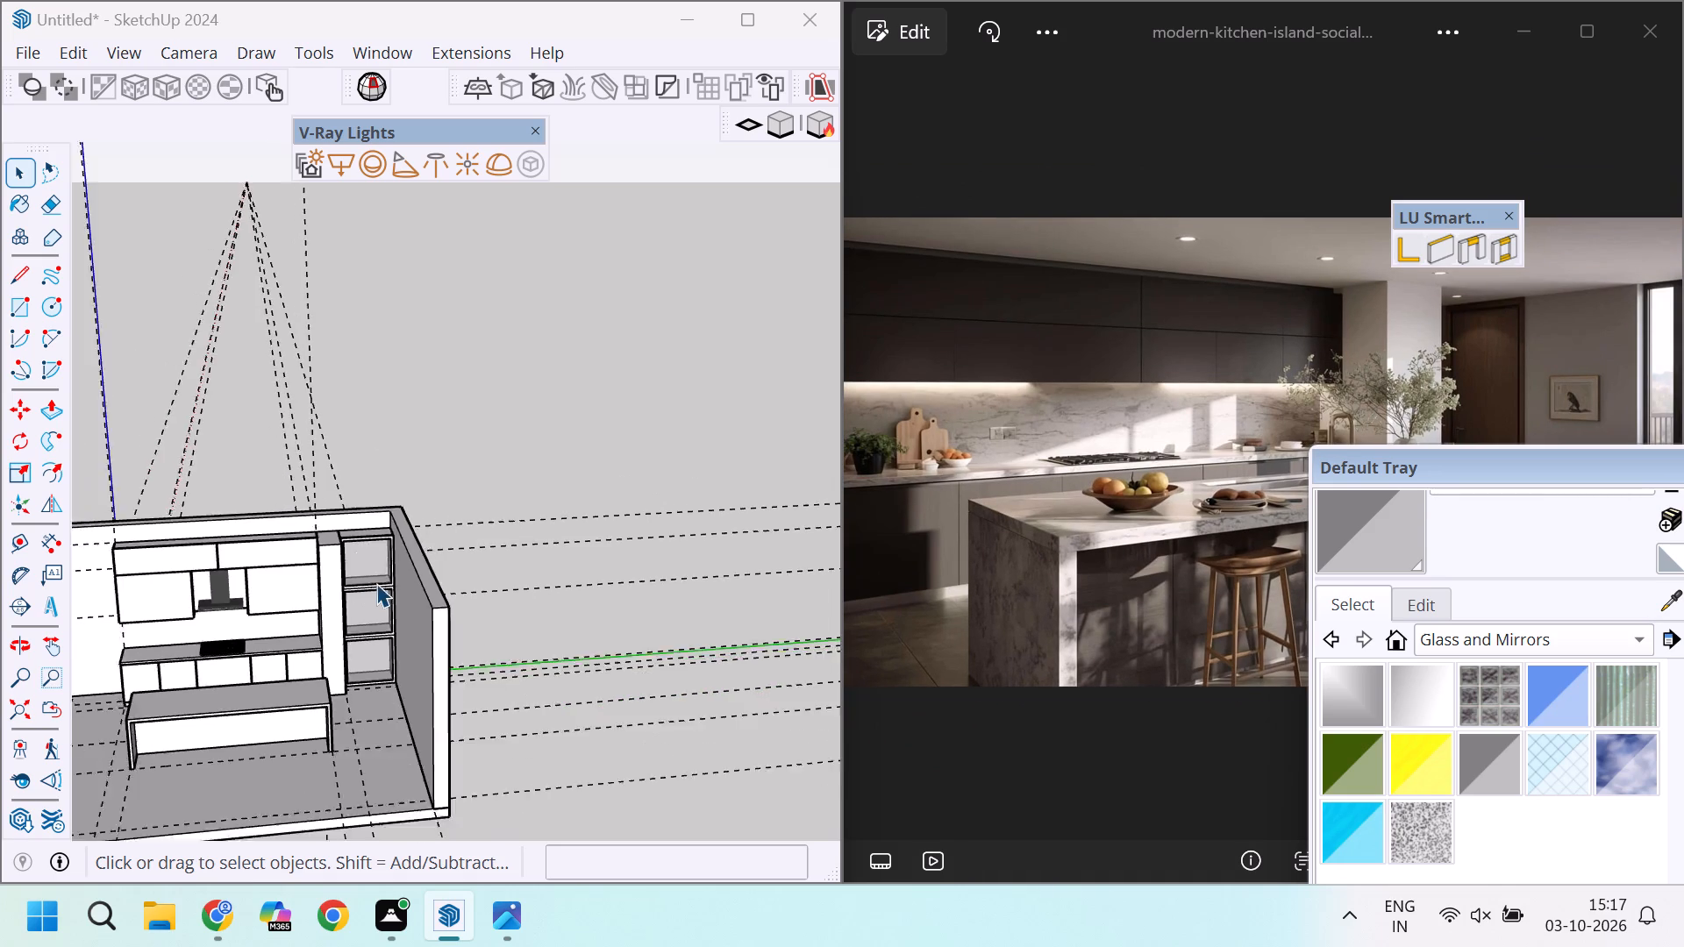
scroll(376, 583, down, 6)
scroll(399, 581, up, 3)
scroll(399, 582, down, 2)
scroll(300, 643, up, 9)
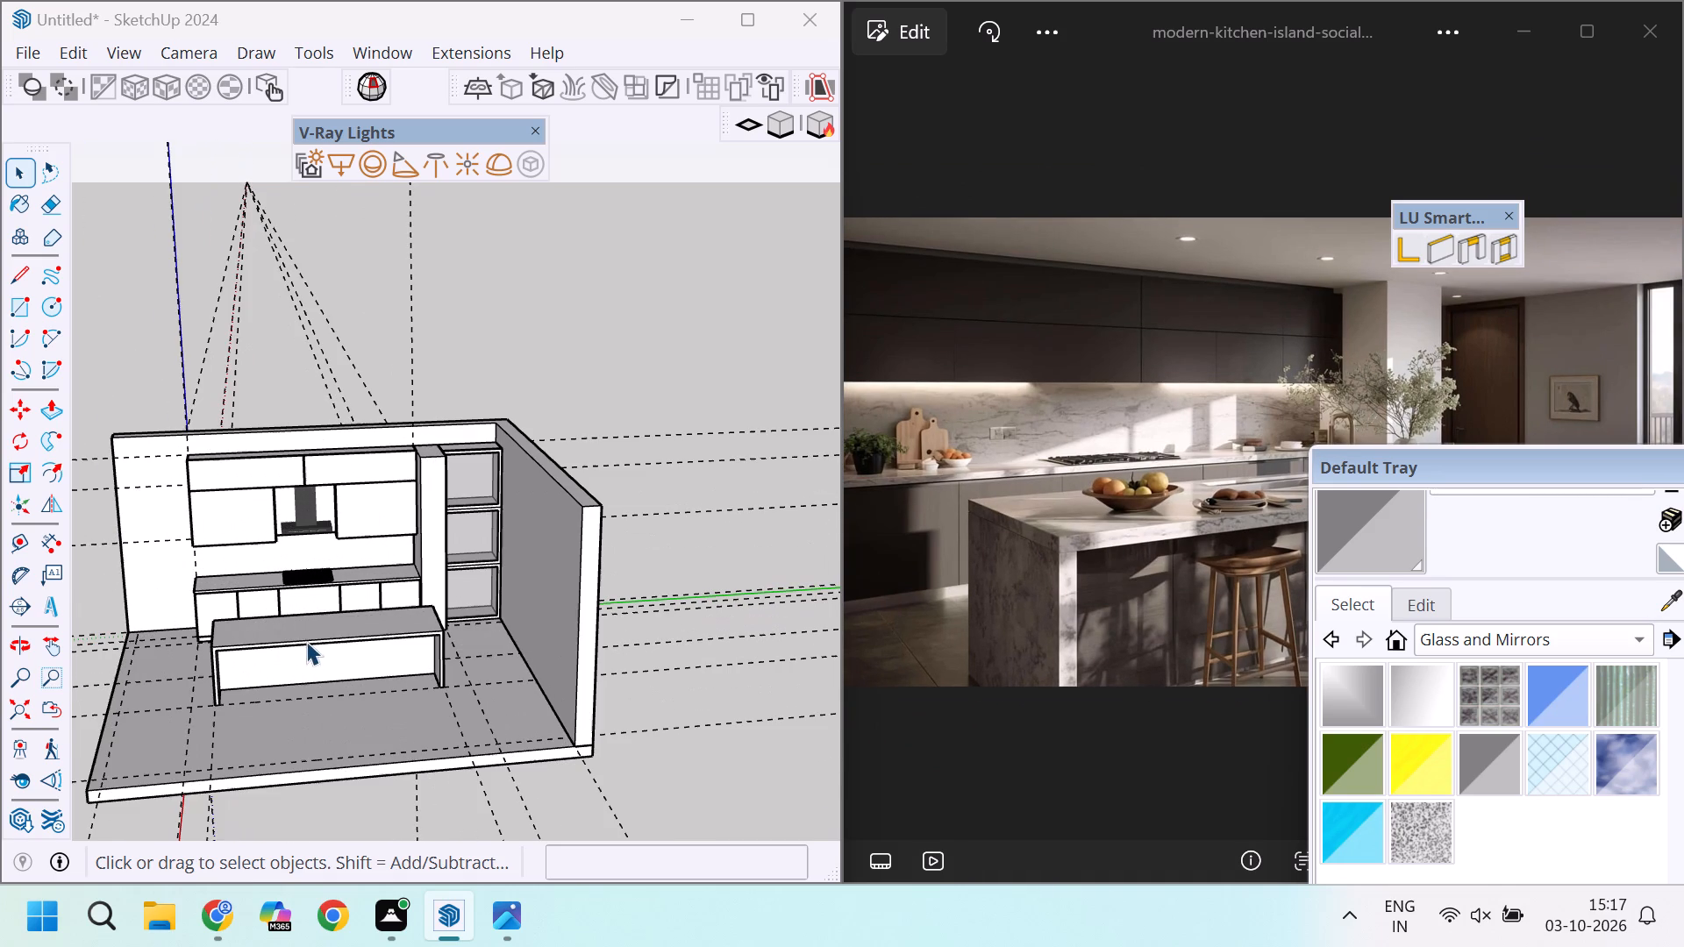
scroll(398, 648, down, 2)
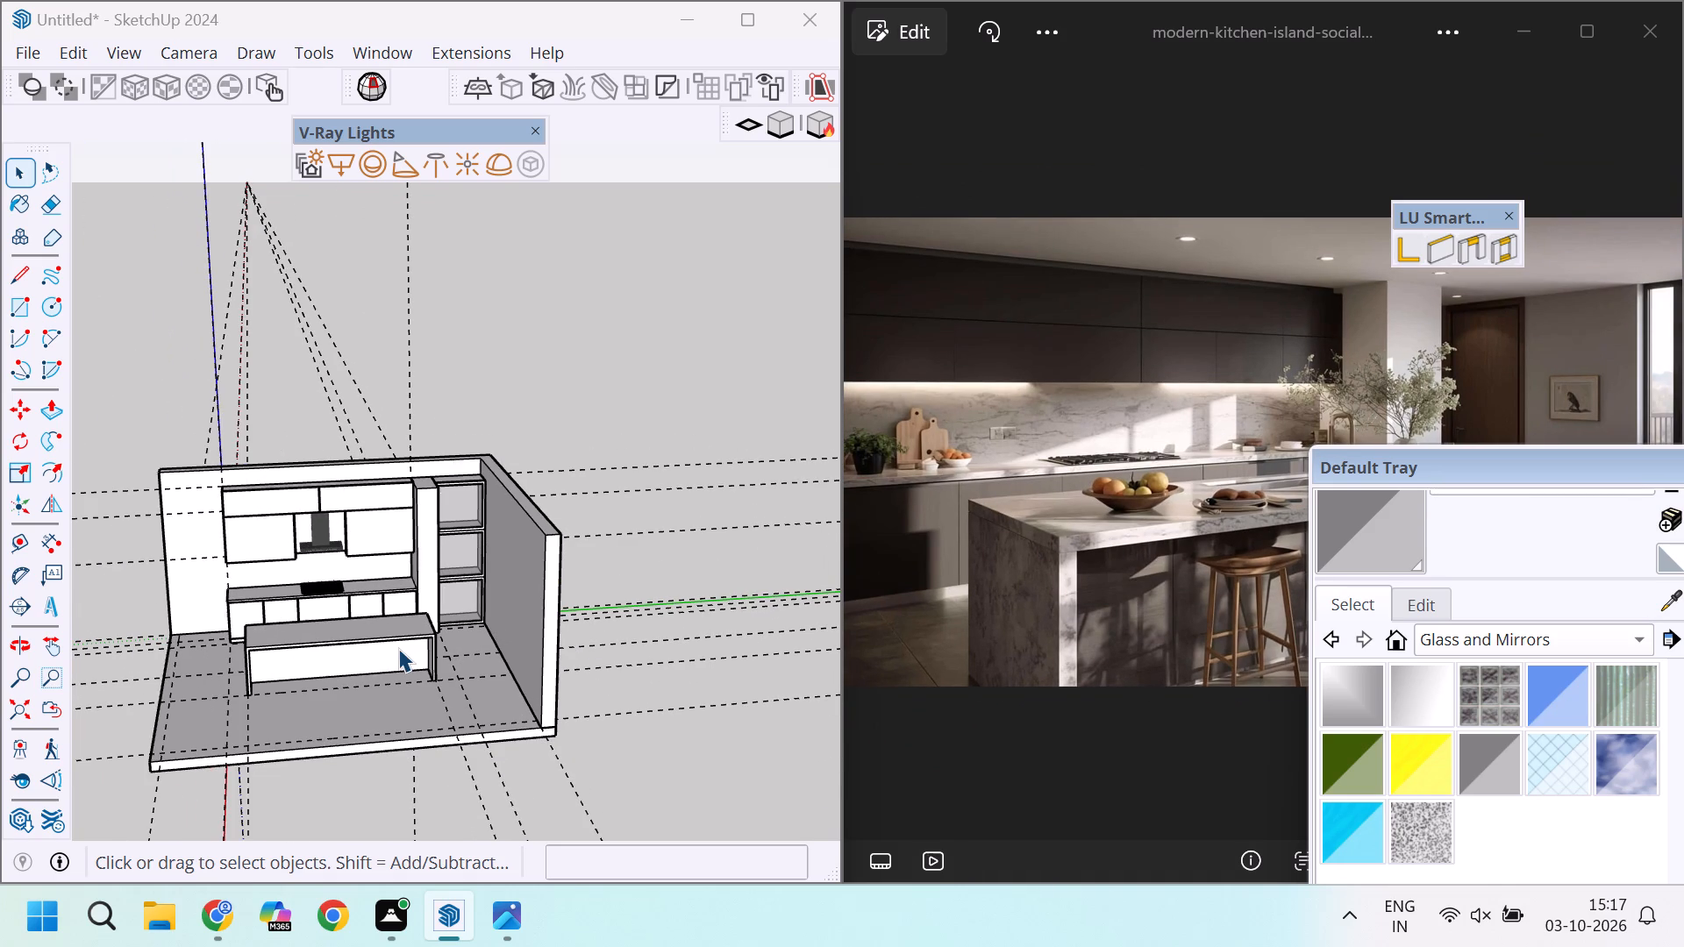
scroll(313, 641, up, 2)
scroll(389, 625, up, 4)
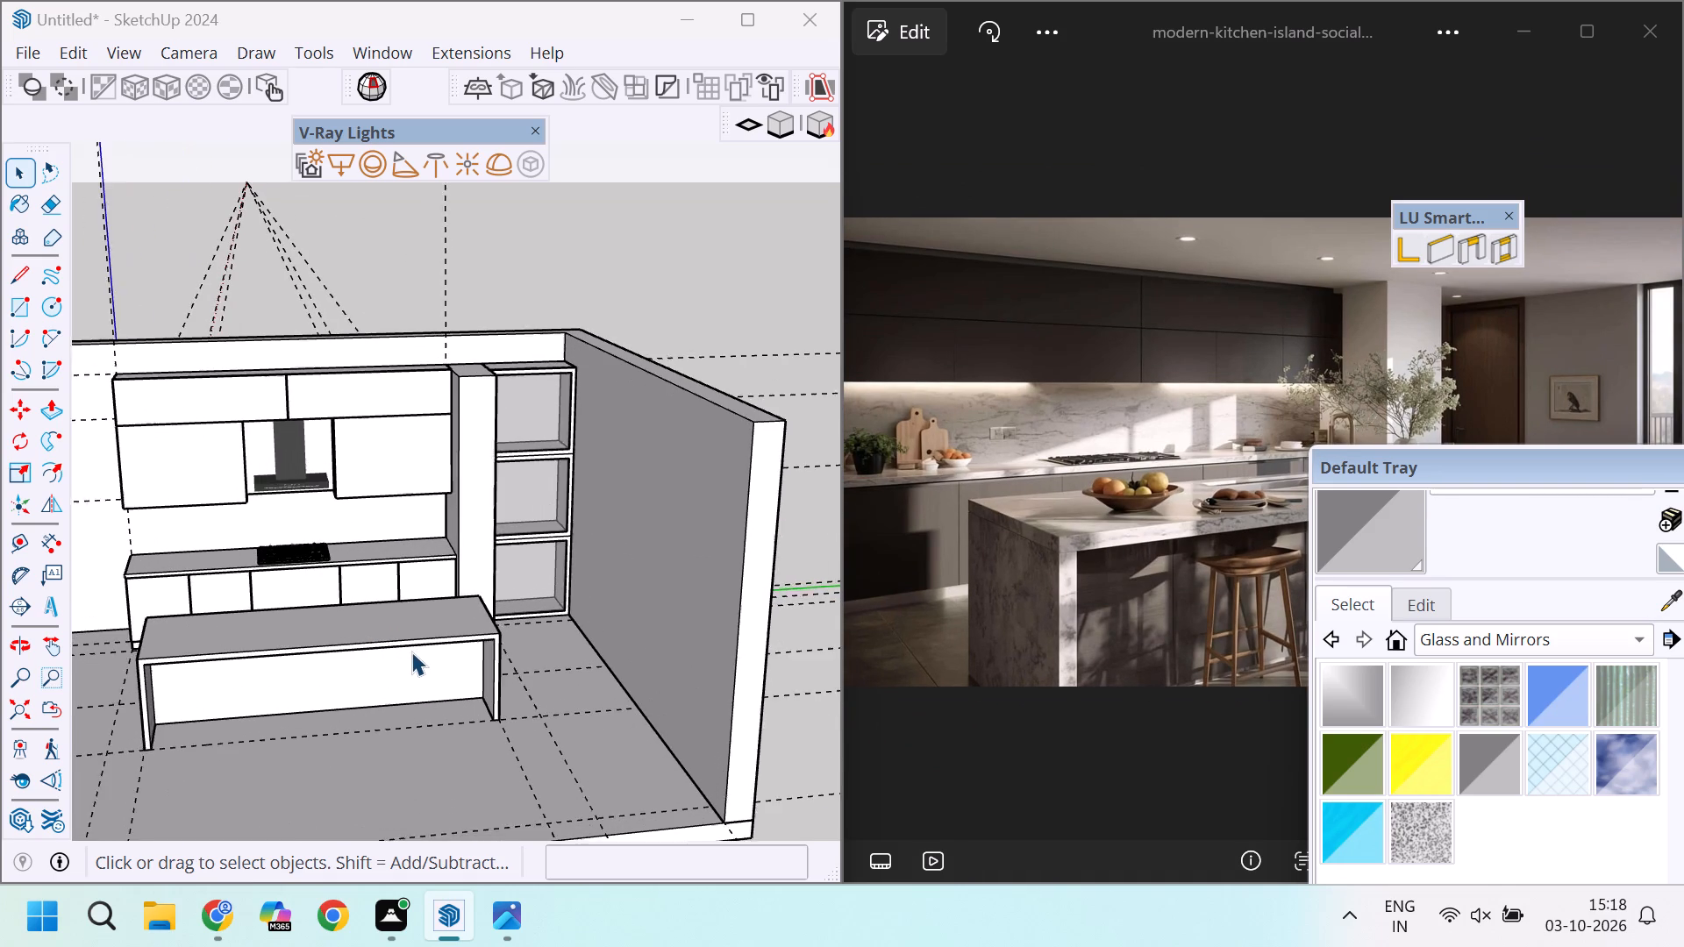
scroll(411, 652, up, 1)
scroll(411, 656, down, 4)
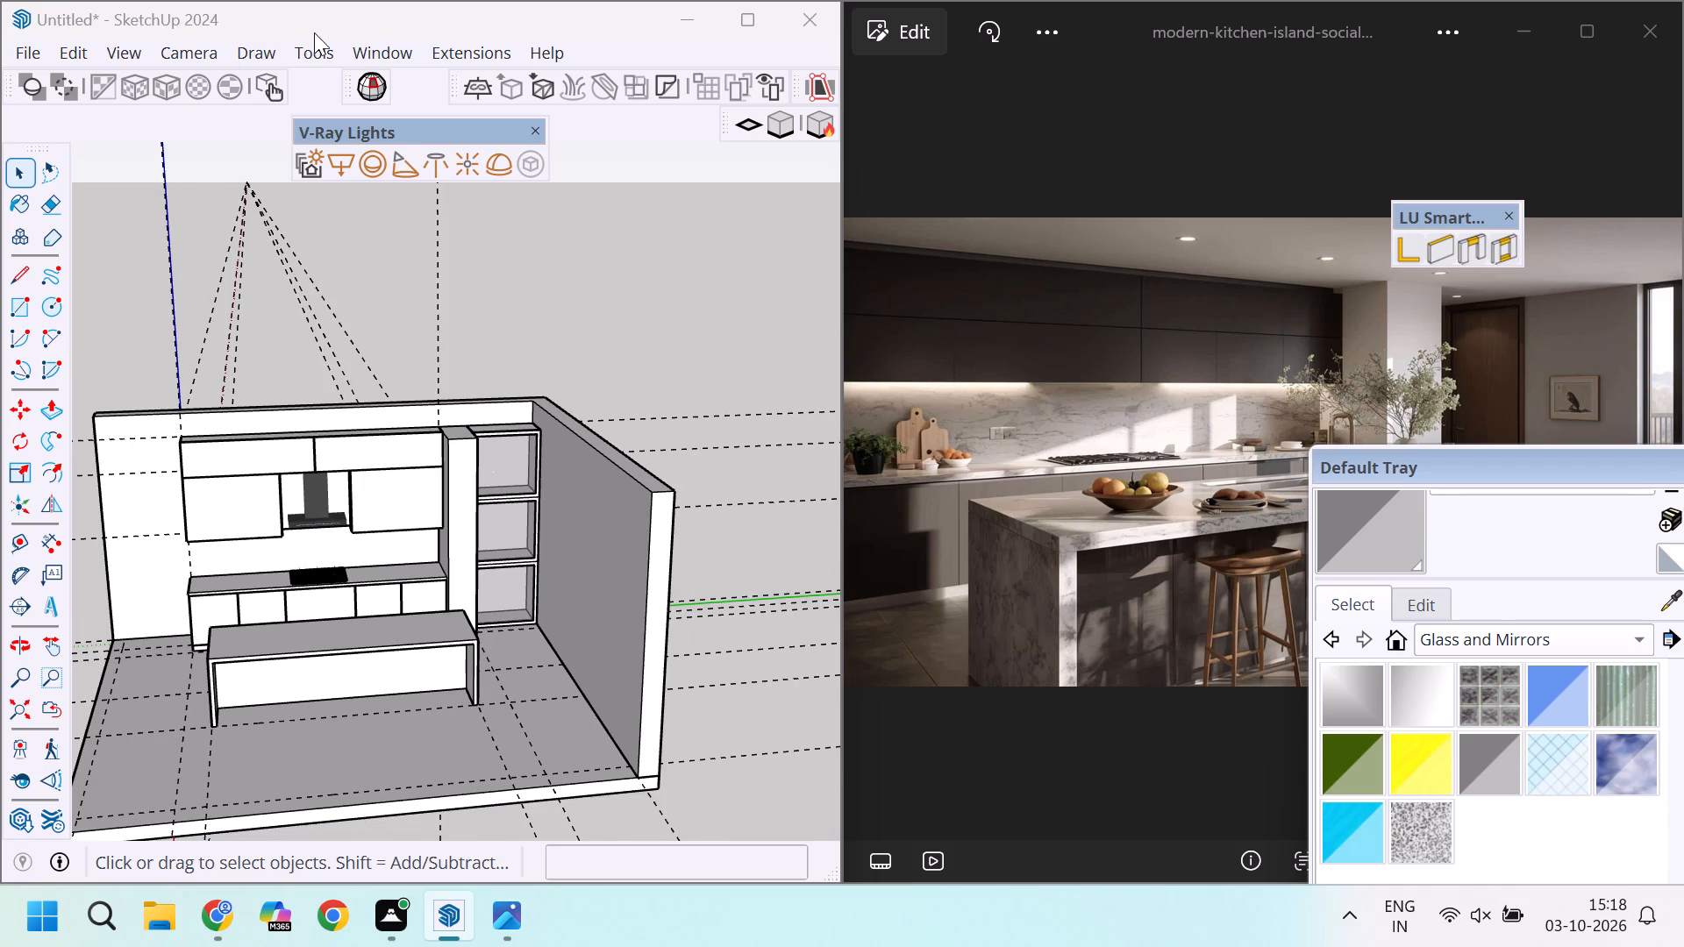
Open 3D Warehouse and replace the existing search term with "chair" to search for chair models.
click(402, 55)
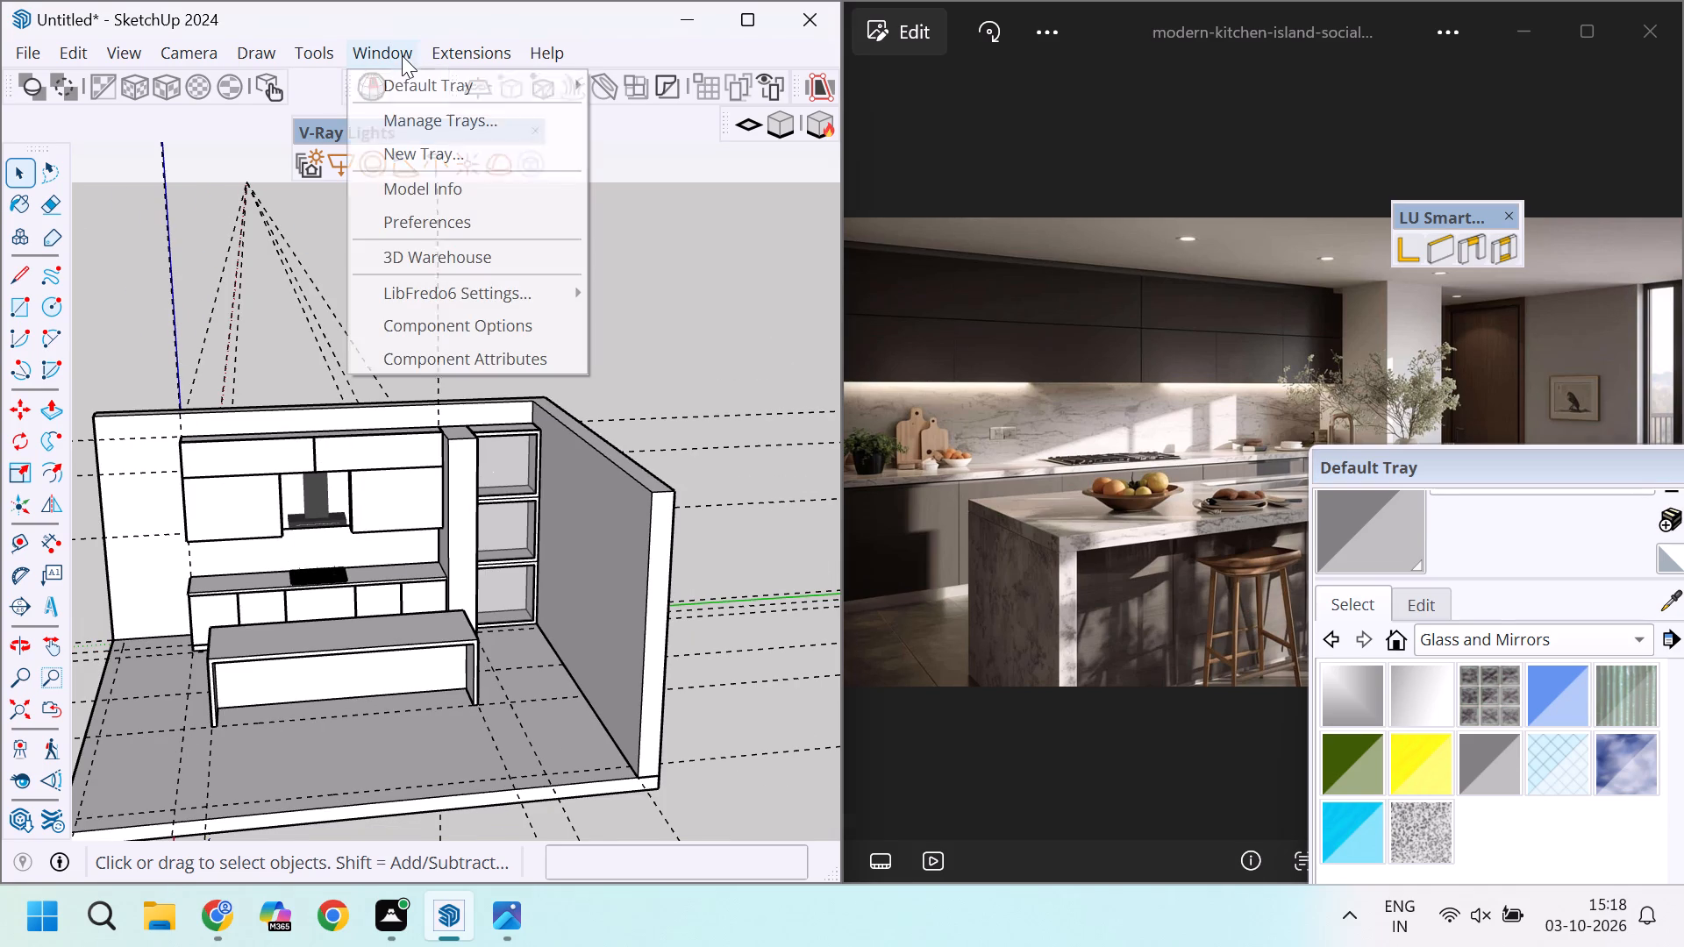
click(432, 260)
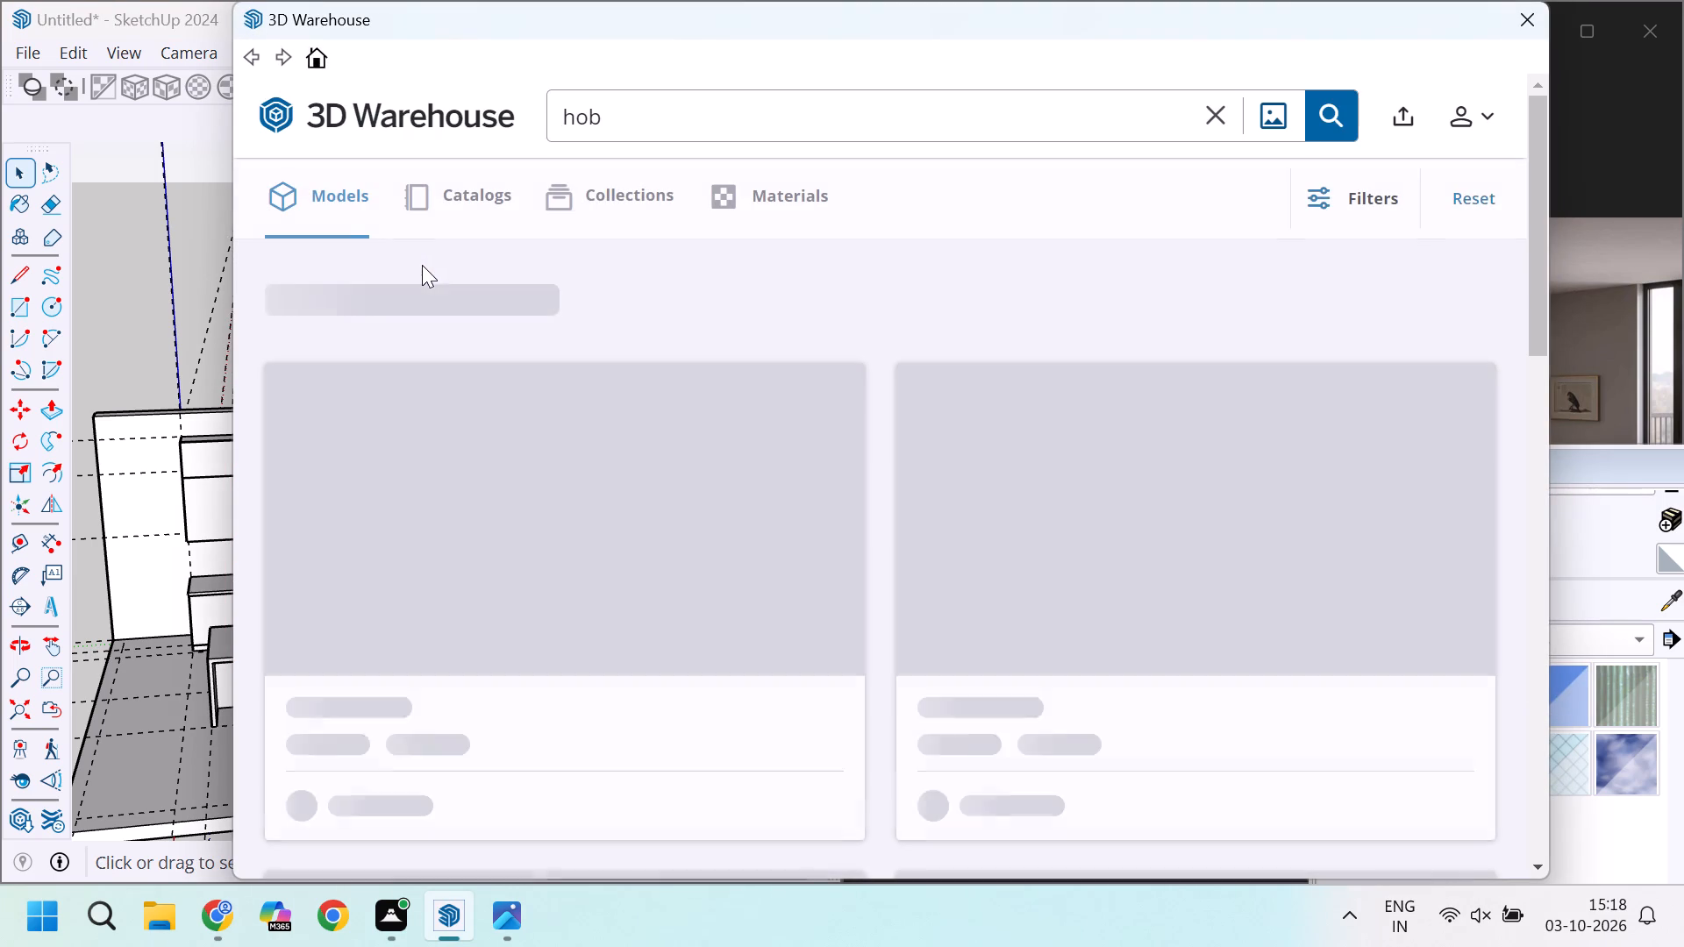
click(1215, 113)
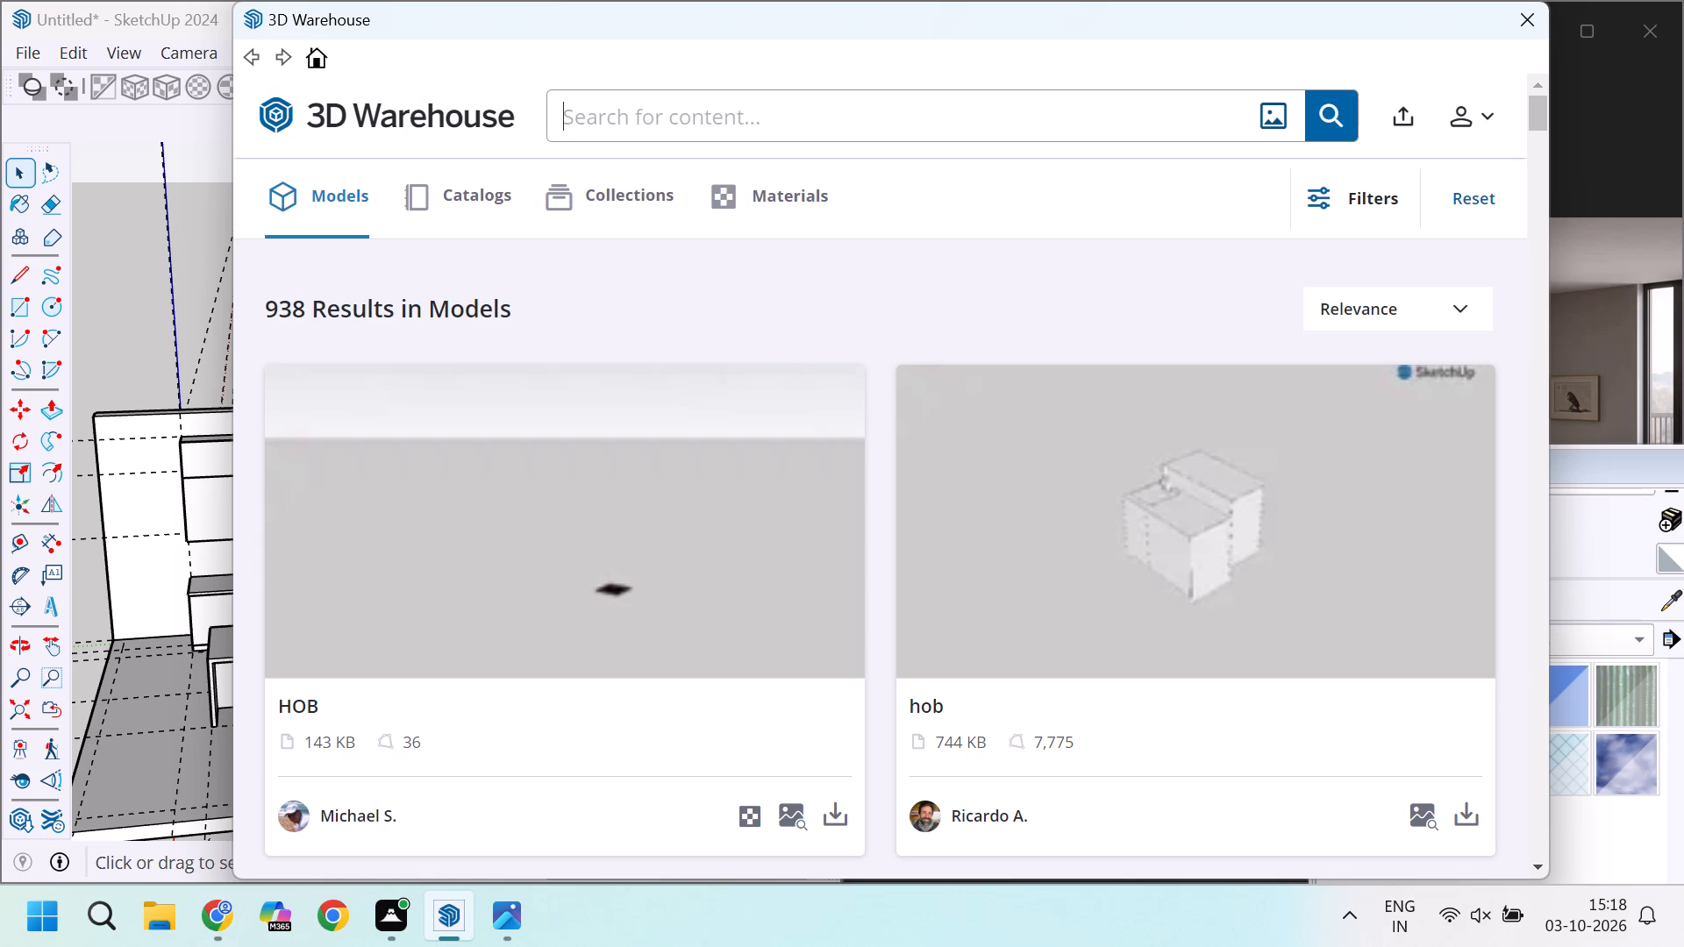
text(chair)
key(Return)
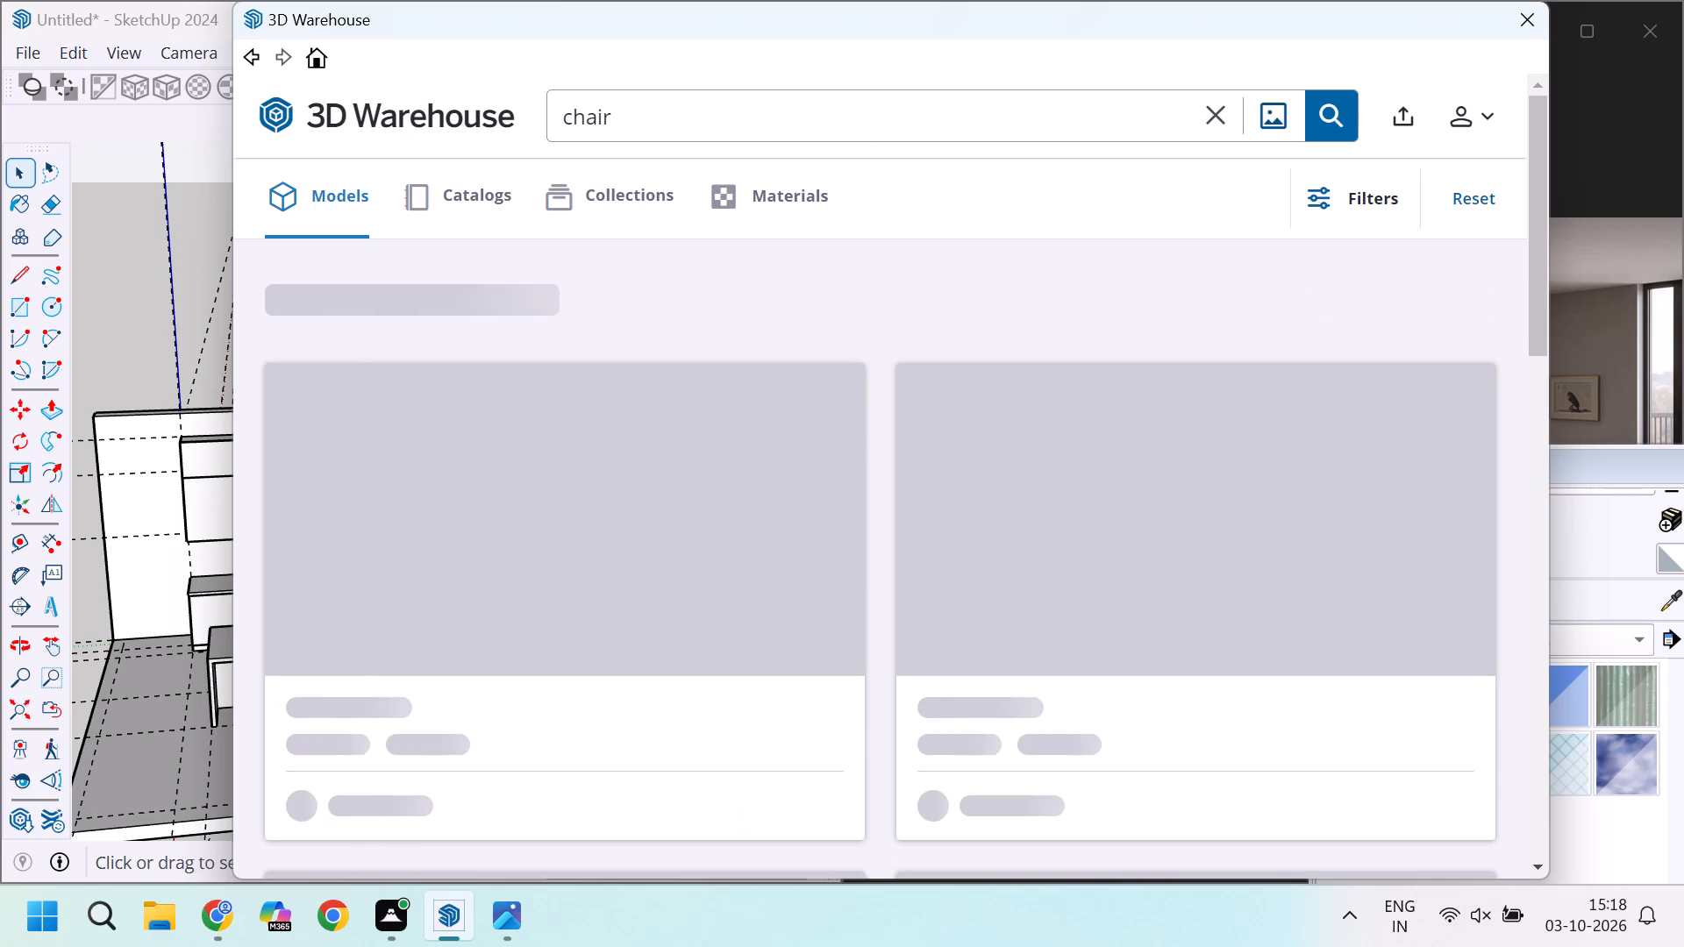